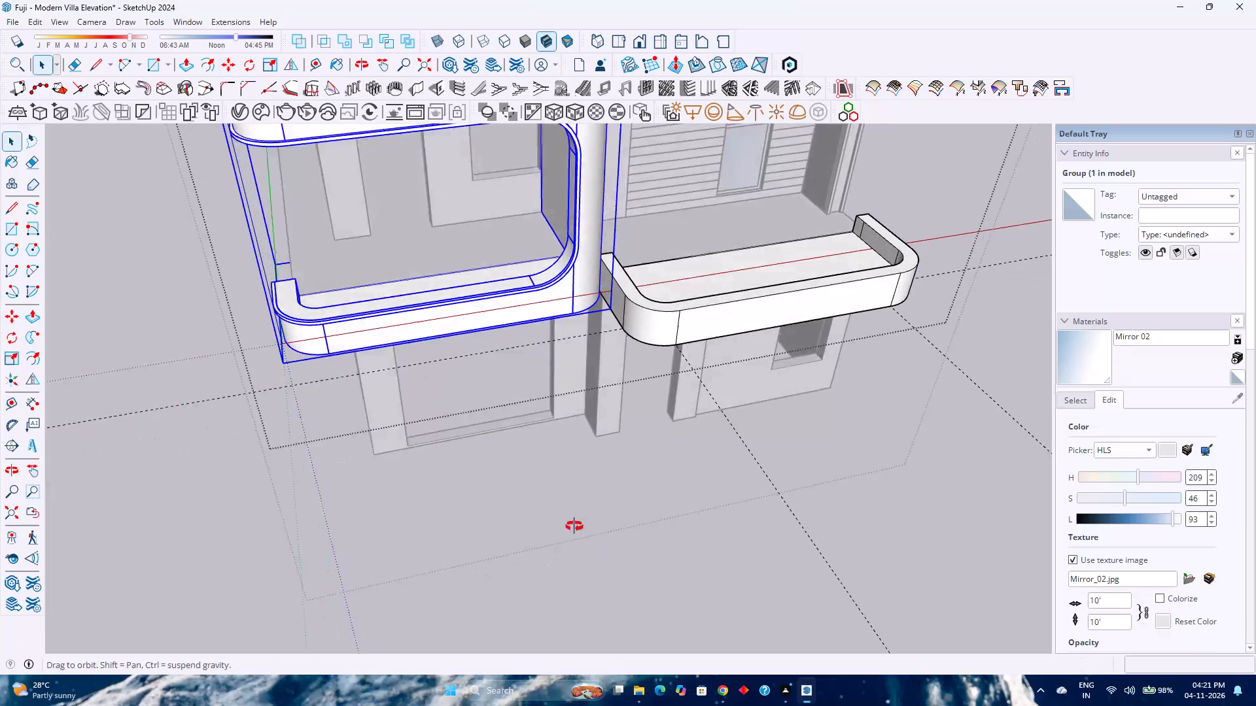
Examine the C-shaped balcony frame and the rounded entrance slab together from the front and above.
middle_click_drag(562, 513, 536, 482)
middle_click(534, 480)
scroll(582, 396, "up", 2)
middle_click_drag(586, 407, 564, 529)
middle_click(564, 529)
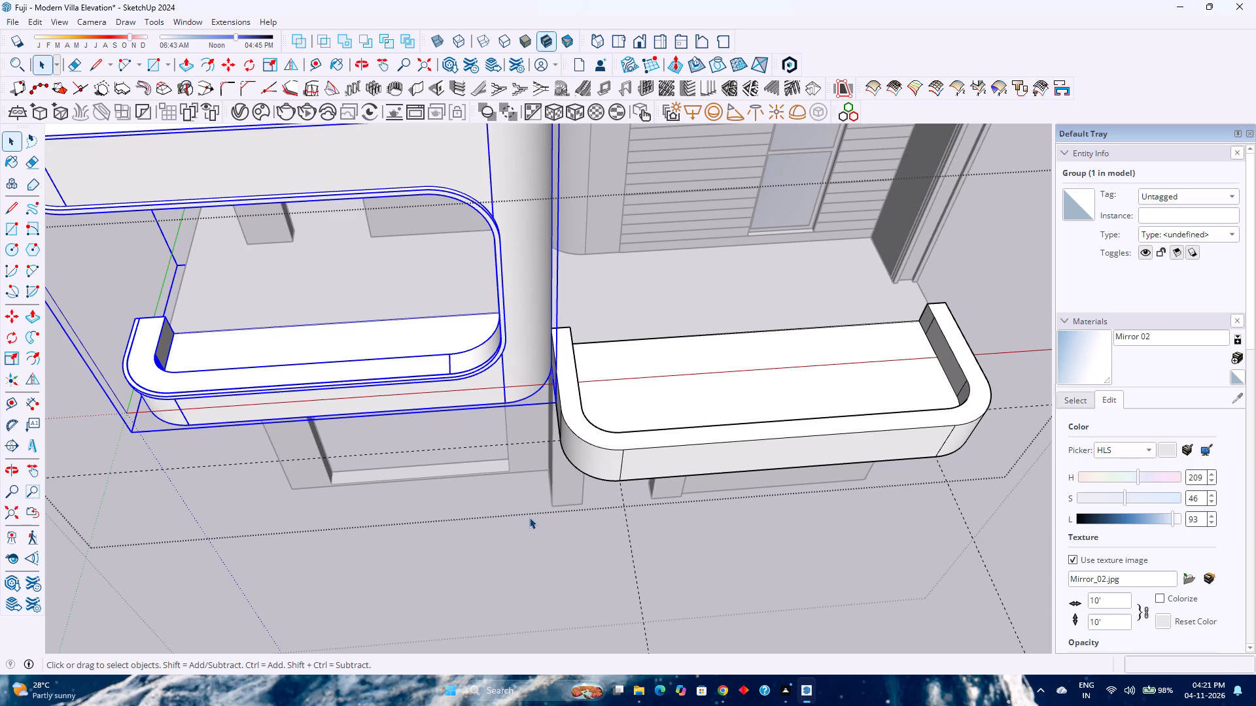
scroll(529, 517, "down", 1)
scroll(529, 517, "up", 2)
scroll(529, 517, "down", 3)
scroll(529, 517, "up", 3)
scroll(529, 517, "down", 2)
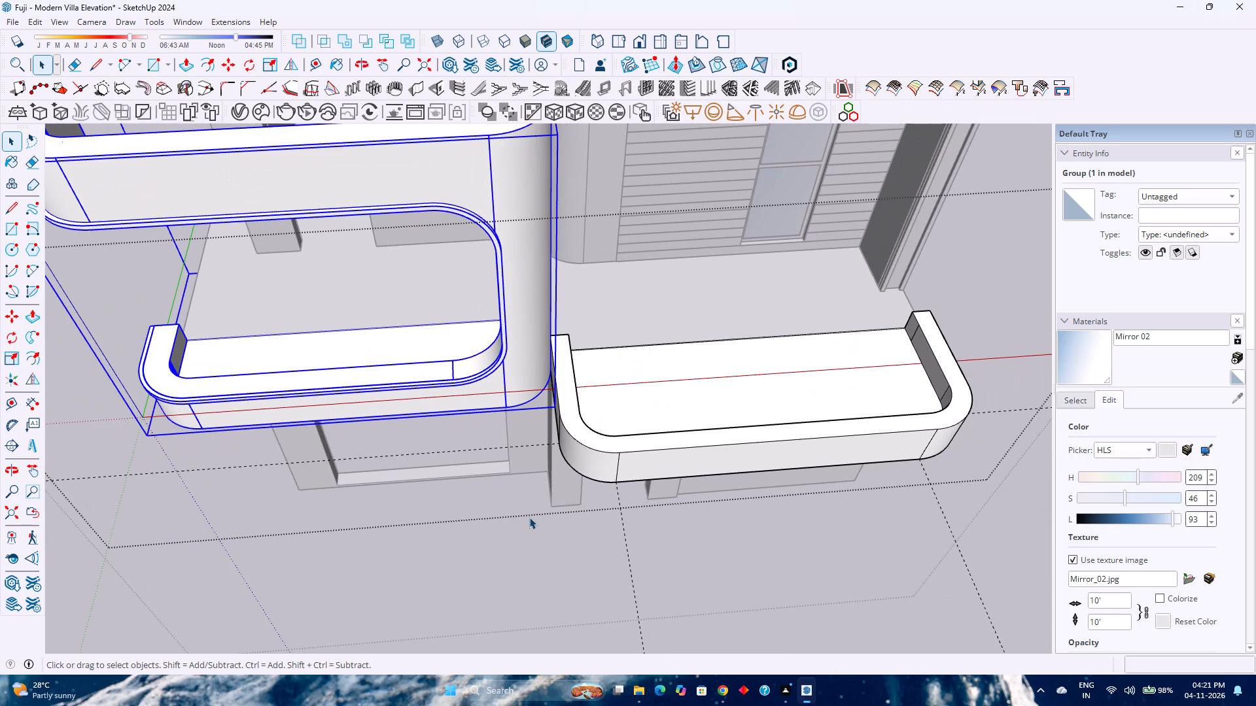
scroll(529, 517, "down", 3)
scroll(529, 517, "up", 2)
scroll(529, 517, "down", 3)
scroll(529, 517, "up", 2)
scroll(529, 517, "down", 1)
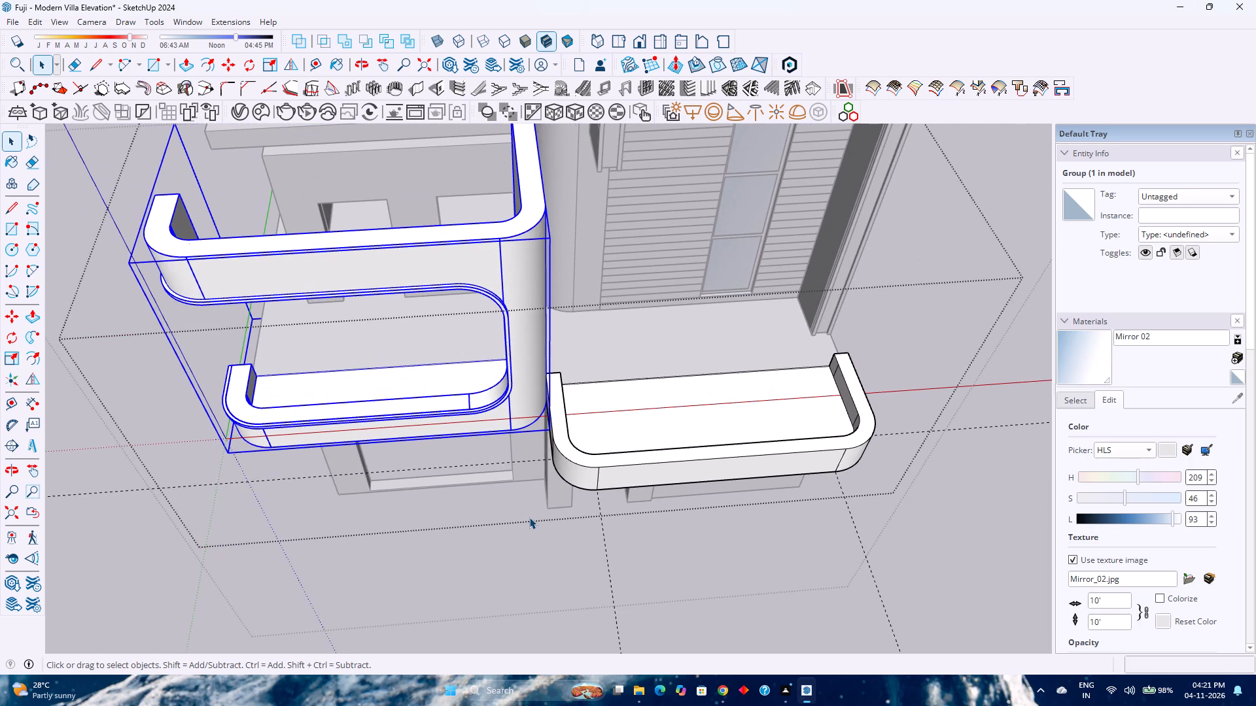
scroll(529, 517, "down", 1)
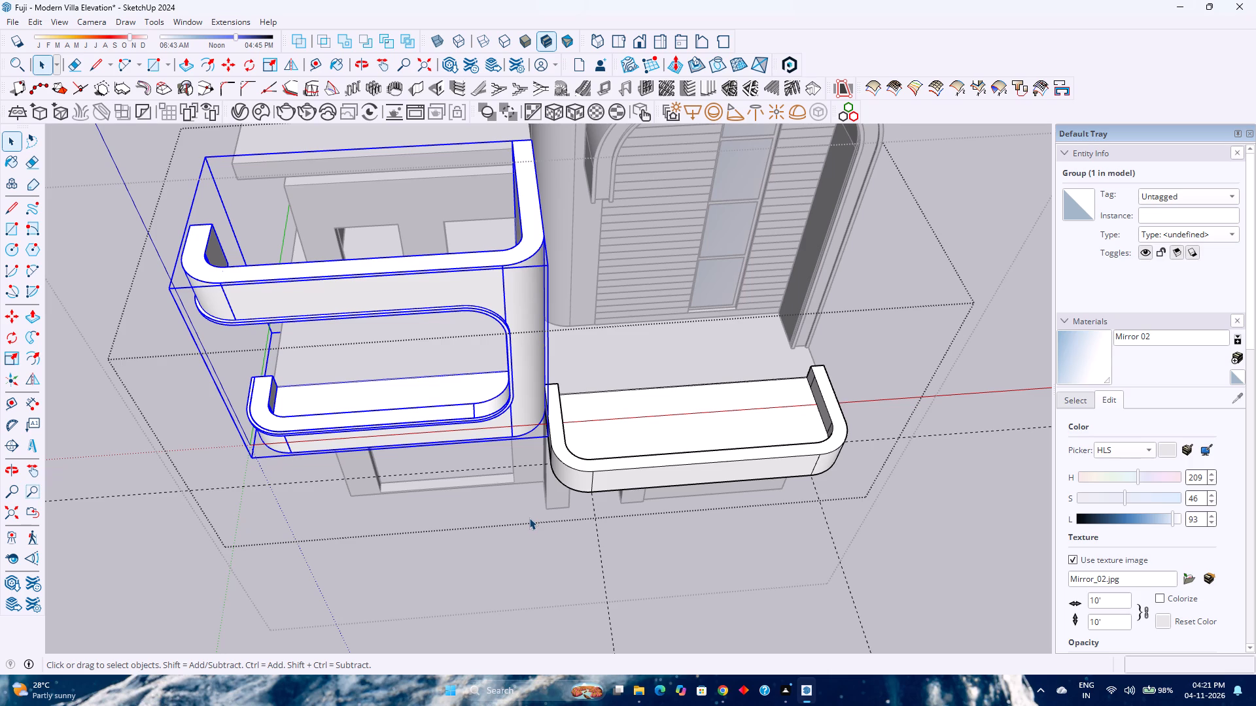
scroll(529, 518, "down", 3)
scroll(521, 518, "up", 2)
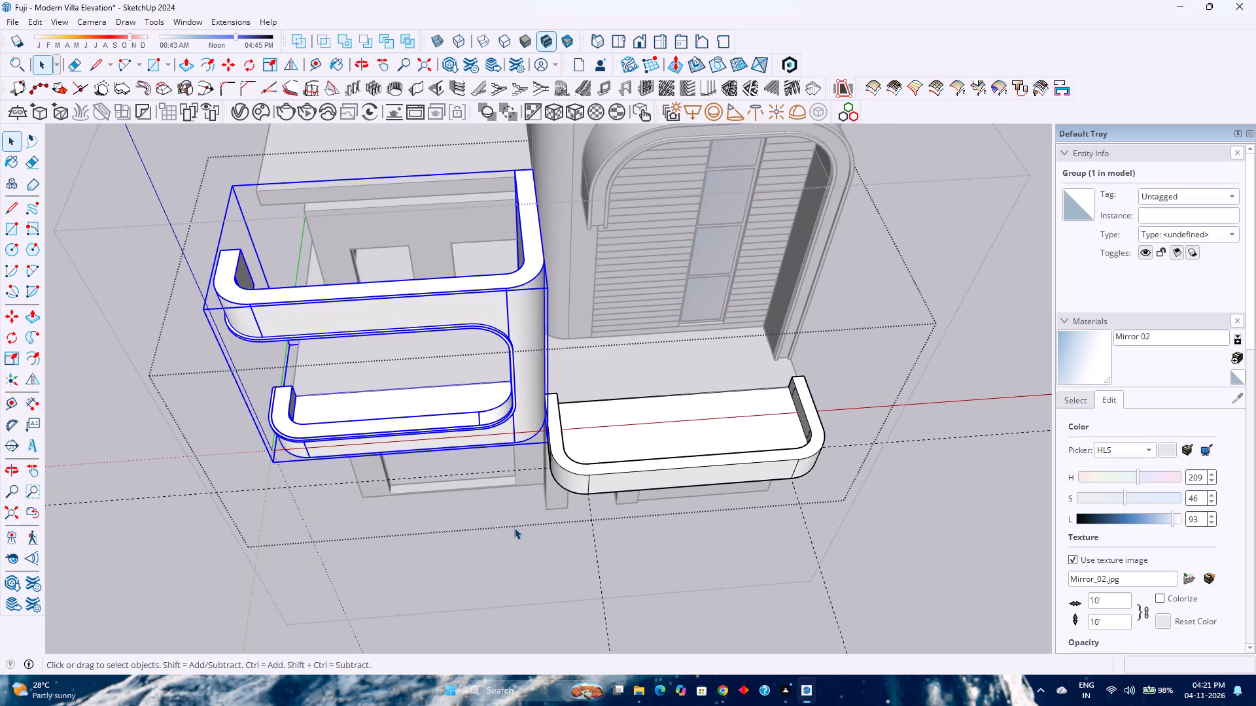
scroll(514, 528, "down", 1)
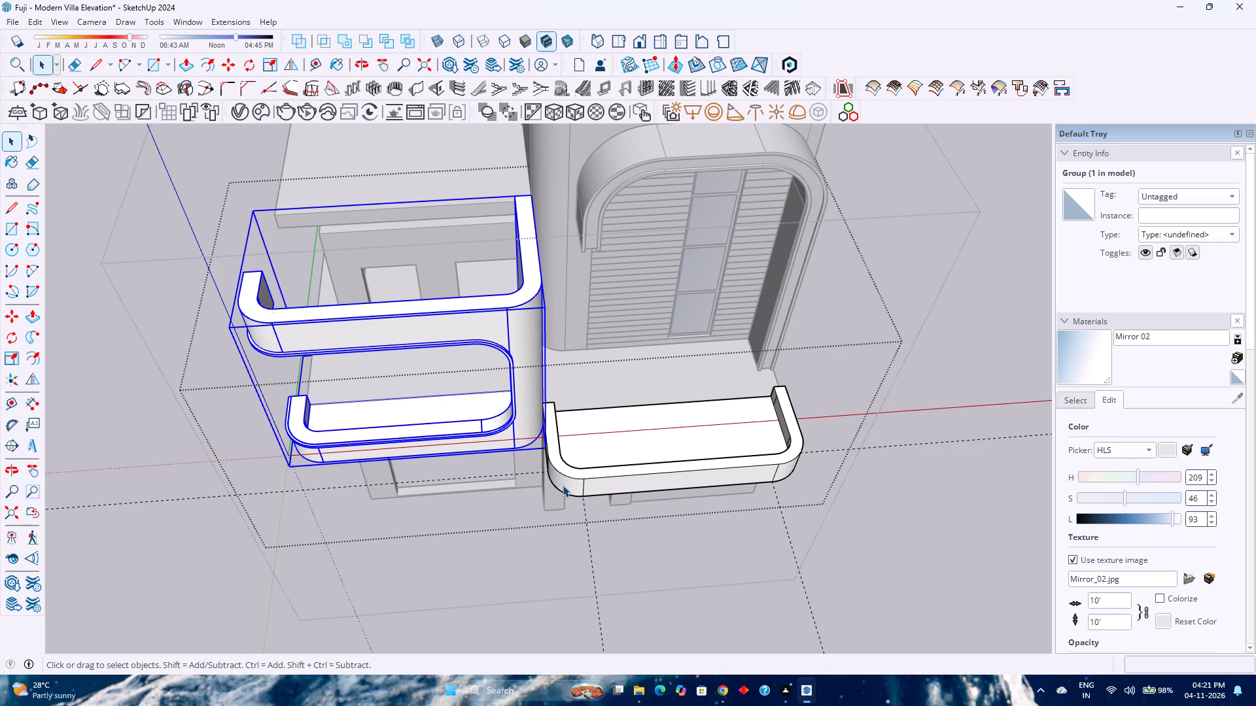
Delete the stray short edge on the entrance slab parapet's inner face, near its back end beside the balcony frame.
double_click(568, 480)
triple_click(568, 480)
left_click(568, 479)
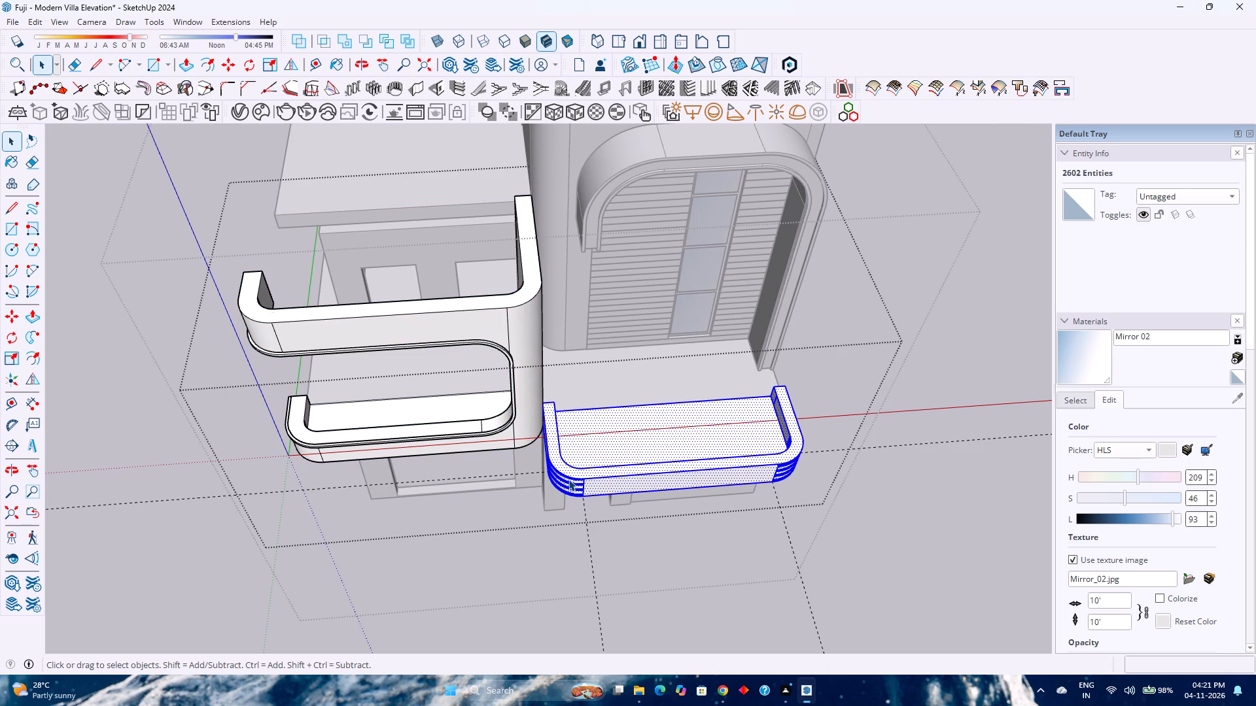
scroll(565, 479, "up", 2)
middle_click_drag(532, 480, 662, 394)
scroll(651, 392, "up", 3)
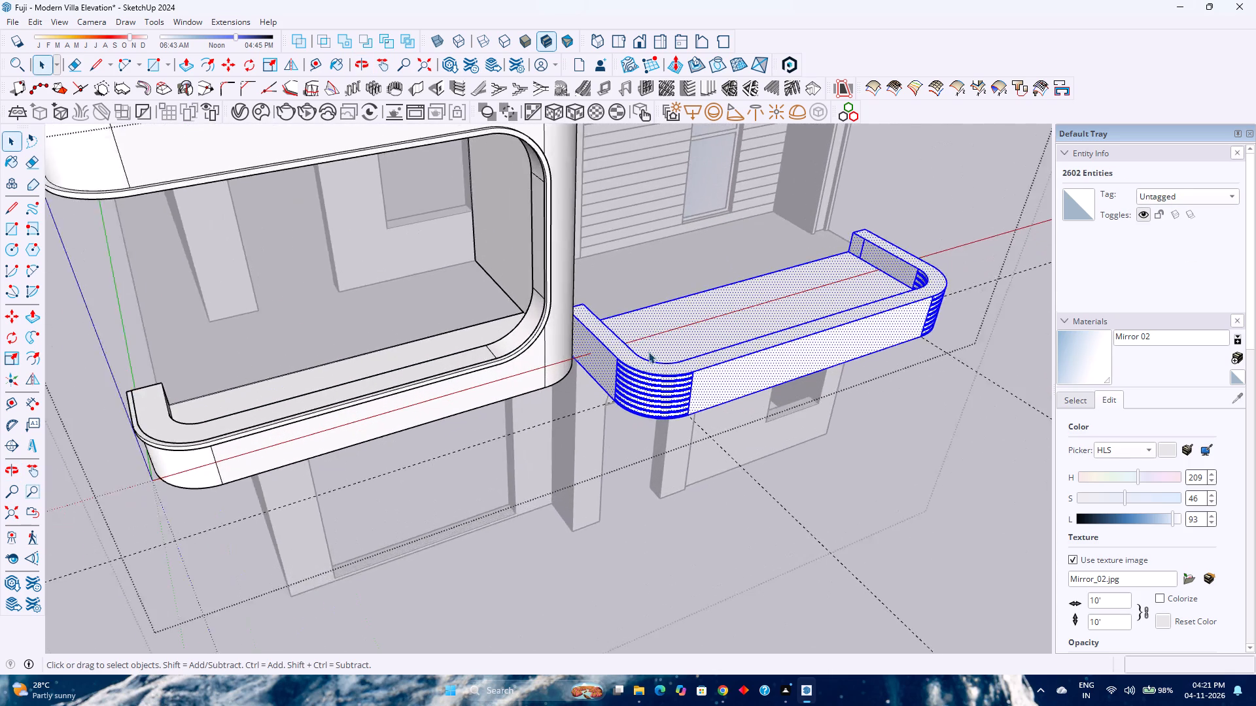
scroll(648, 352, "up", 4)
middle_click_drag(625, 365, 239, 534)
scroll(324, 374, "up", 6)
left_click(379, 377)
left_click(401, 371)
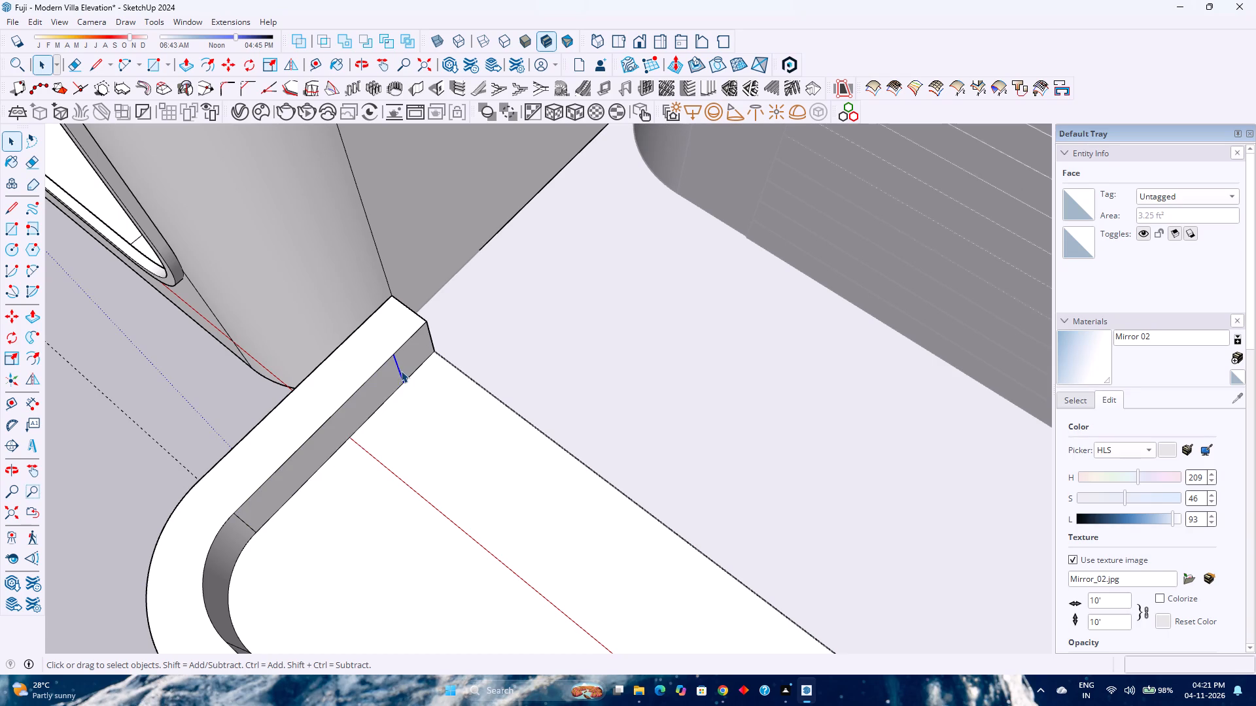
key("Delete")
Delete the matching stray edge on the parapet's inner face at the slab end farthest from the balcony frame.
scroll(415, 369, "up", 2)
middle_click_drag(415, 369, 384, 387)
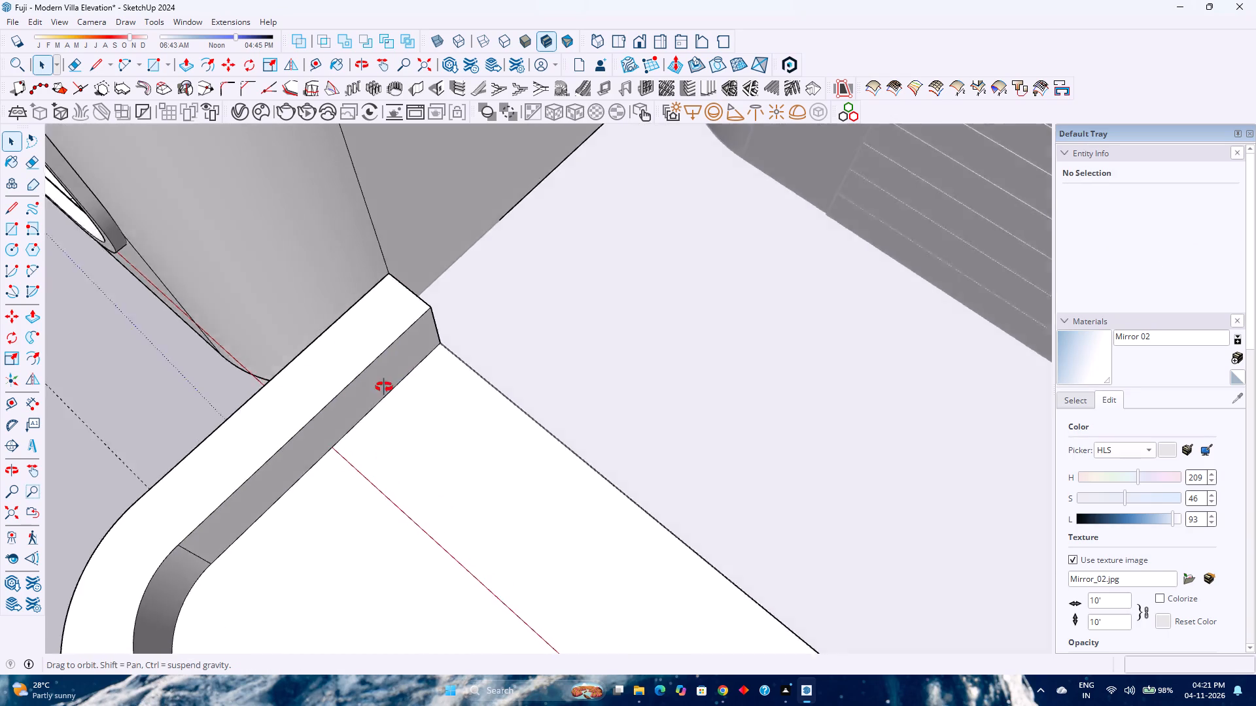
middle_click_drag(384, 387, 560, 337)
middle_click(561, 337)
scroll(561, 337, "down", 13)
scroll(822, 395, "up", 3)
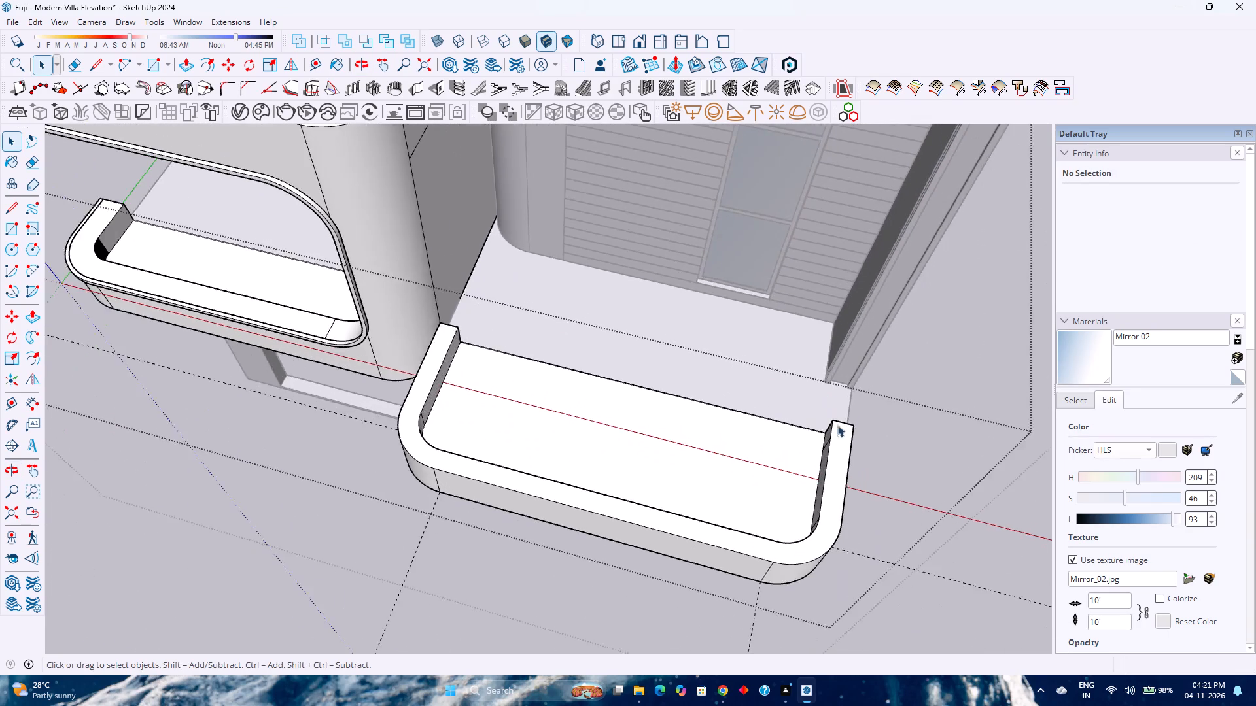
scroll(835, 448, "up", 1)
middle_click_drag(835, 448, 958, 451)
middle_click(958, 451)
scroll(845, 384, "up", 5)
left_click(821, 351)
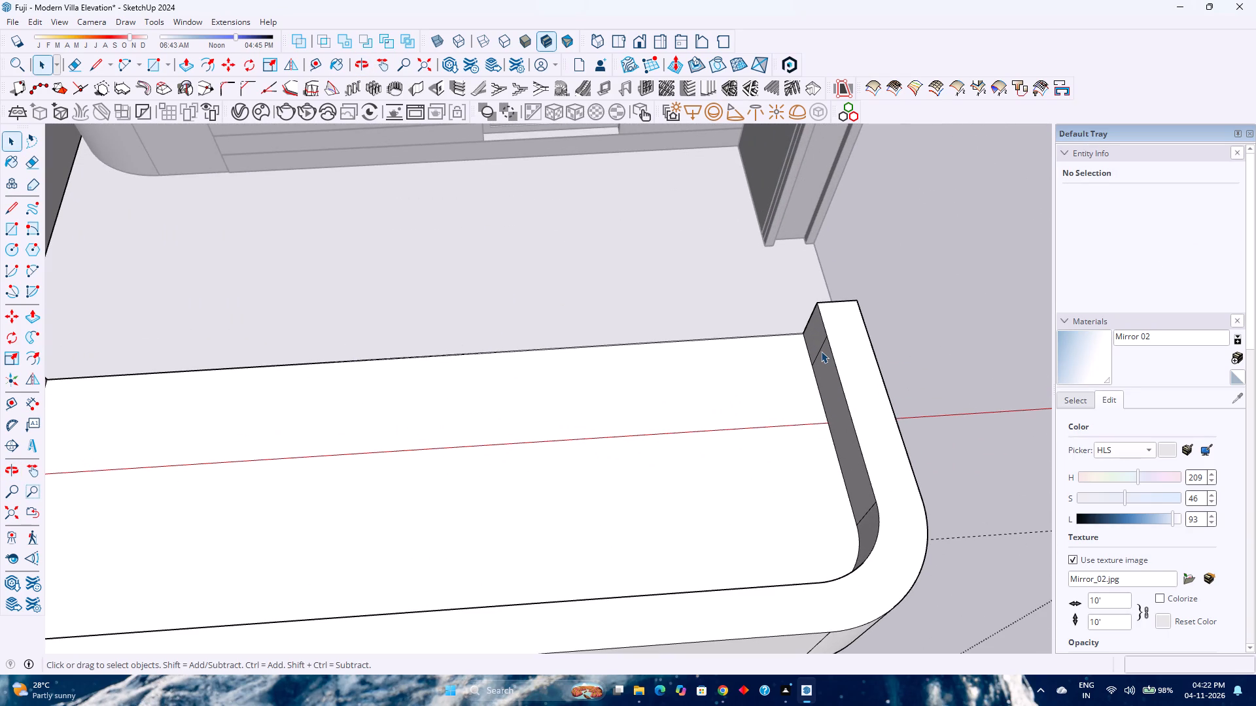
key("Delete")
Select all the connected geometry of the entrance slab and its parapet and make it a group.
scroll(731, 380, "down", 6)
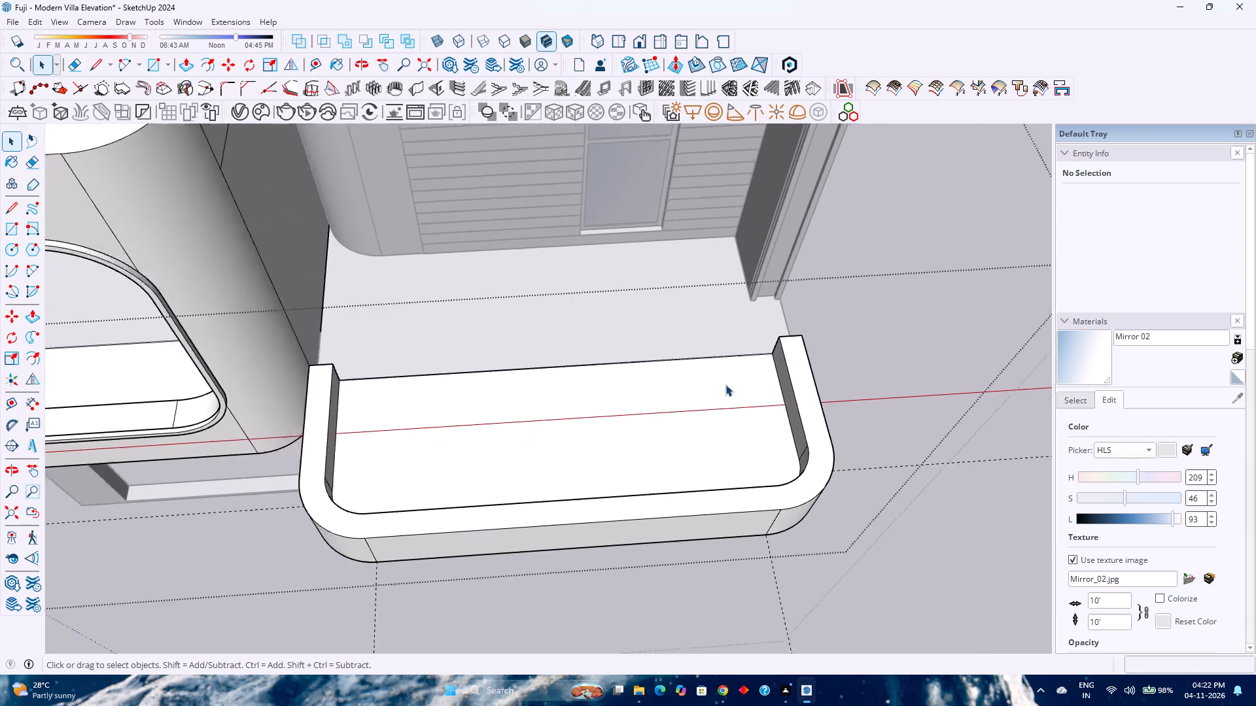
scroll(725, 384, "down", 2)
middle_click_drag(665, 439, 308, 452)
middle_click(307, 452)
scroll(330, 425, "down", 3)
middle_click_drag(324, 425, 668, 370)
middle_click(668, 370)
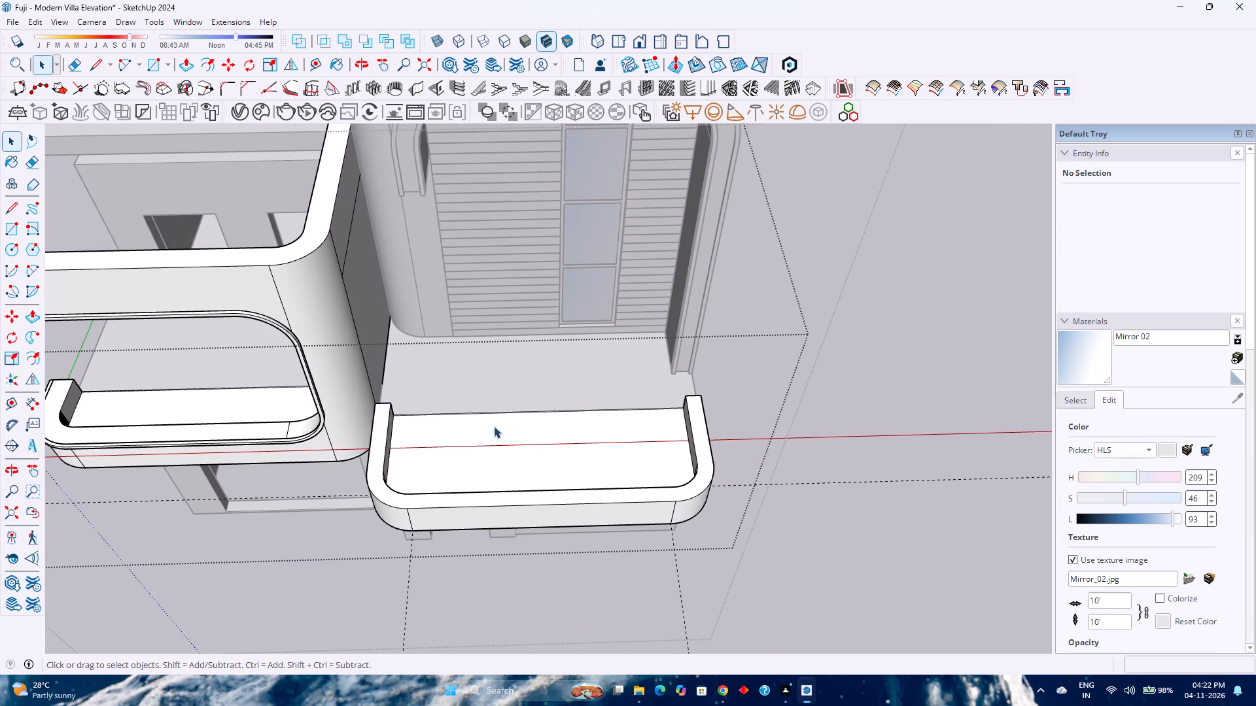
middle_click_drag(373, 449, 564, 367)
scroll(523, 434, "up", 3)
middle_click_drag(523, 434, 508, 440)
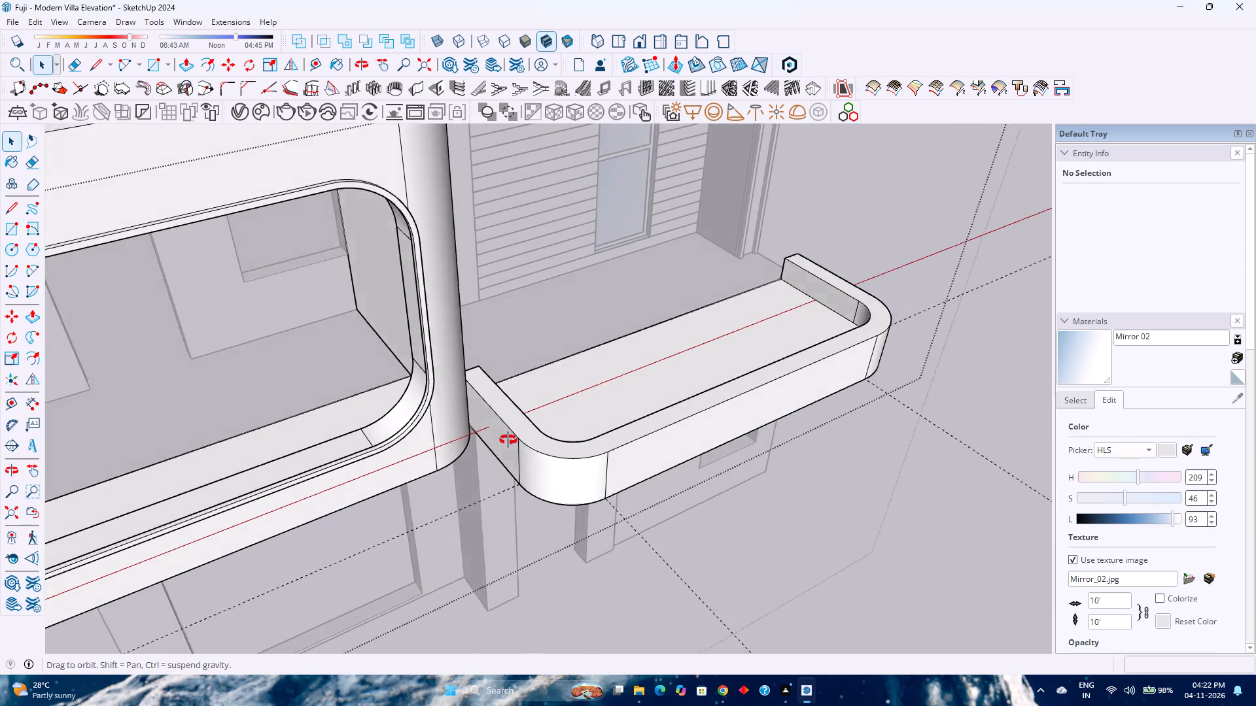
middle_click_drag(508, 440, 382, 468)
middle_click(382, 468)
double_click(405, 432)
scroll(405, 431, "up", 1)
triple_click(405, 430)
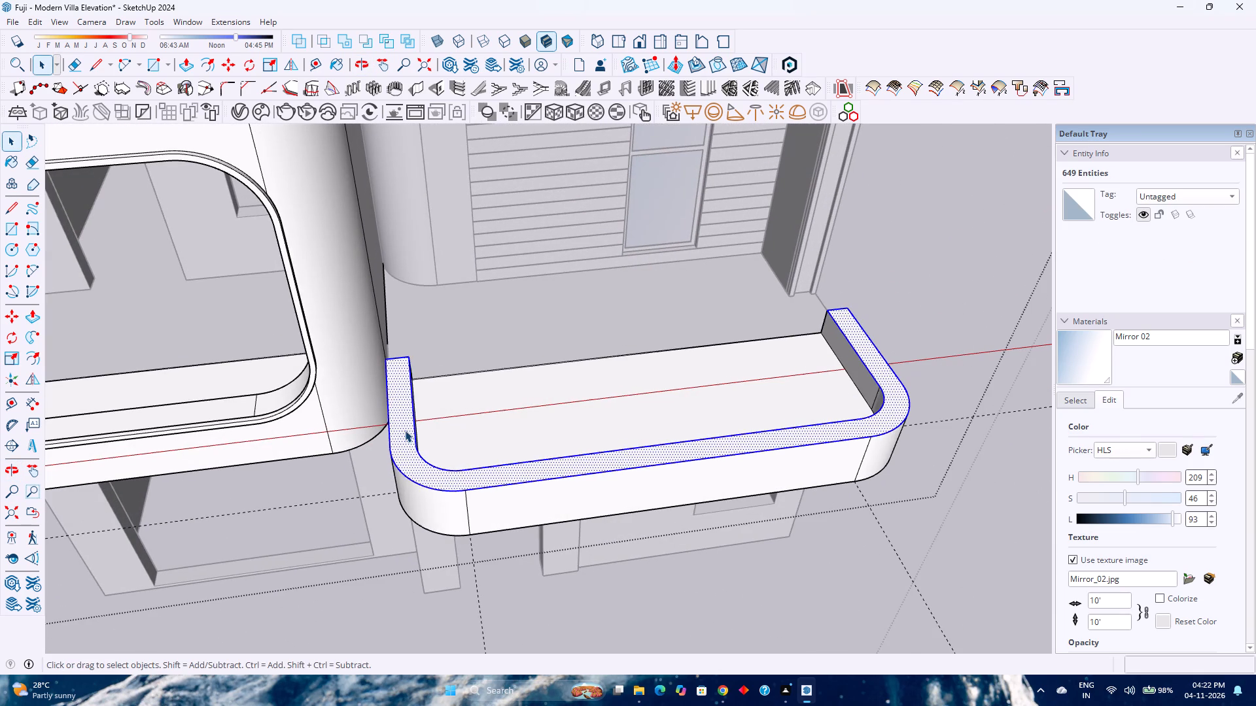
right_click(405, 430)
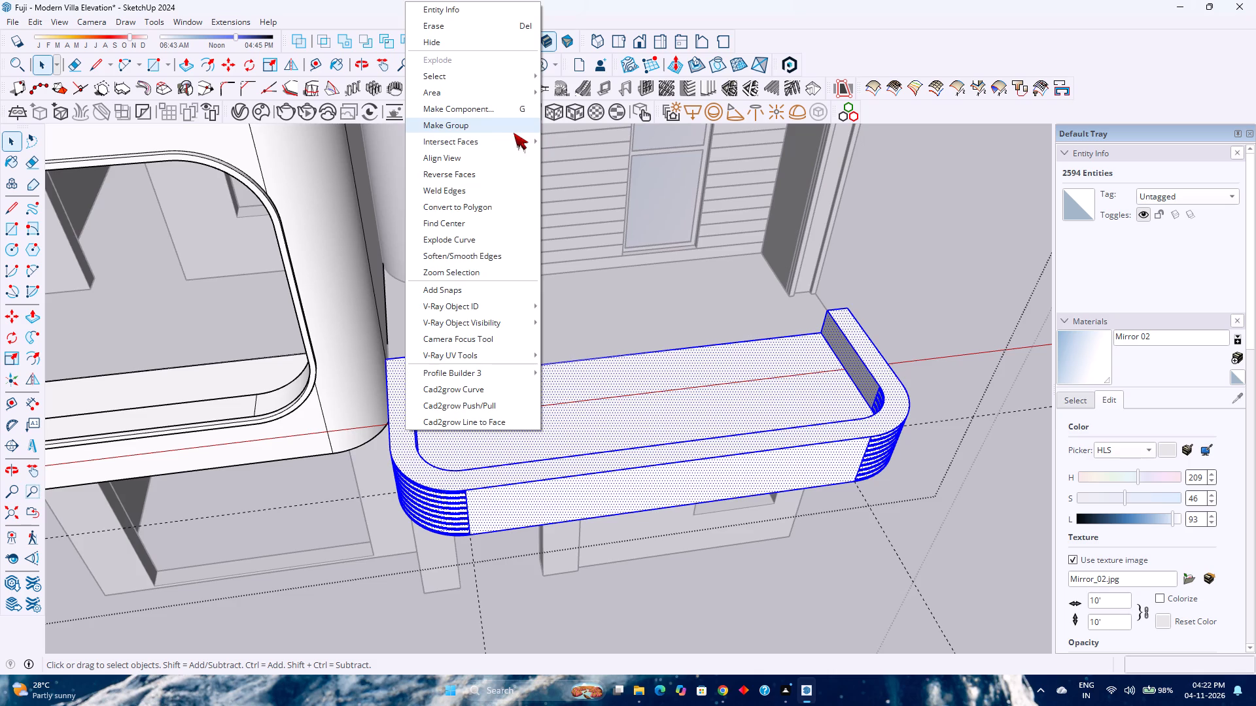
left_click(514, 133)
Move the entrance slab group about 1' 9" forward along the green axis, away from the recessed wall.
middle_click_drag(545, 310, 309, 399)
middle_click(309, 399)
scroll(308, 399, "up", 1)
key("m")
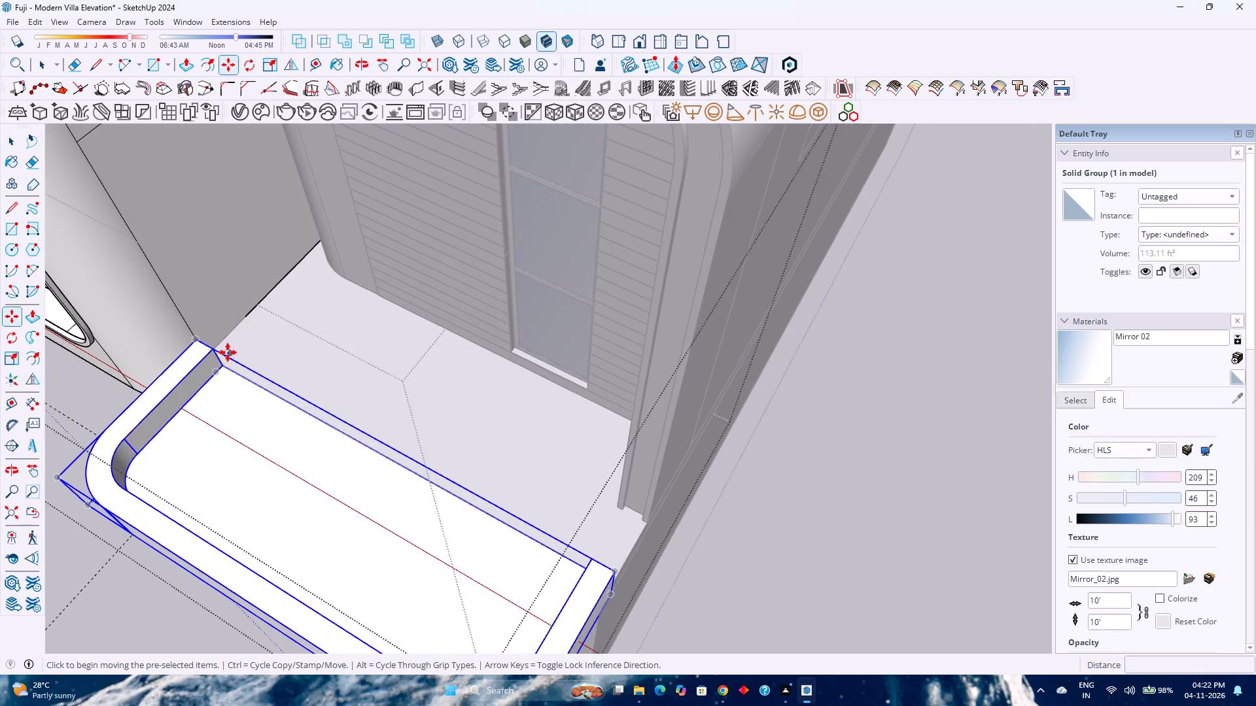
scroll(227, 371, "up", 2)
middle_click_drag(218, 385, 302, 353, "shift")
middle_click(302, 353, "shift")
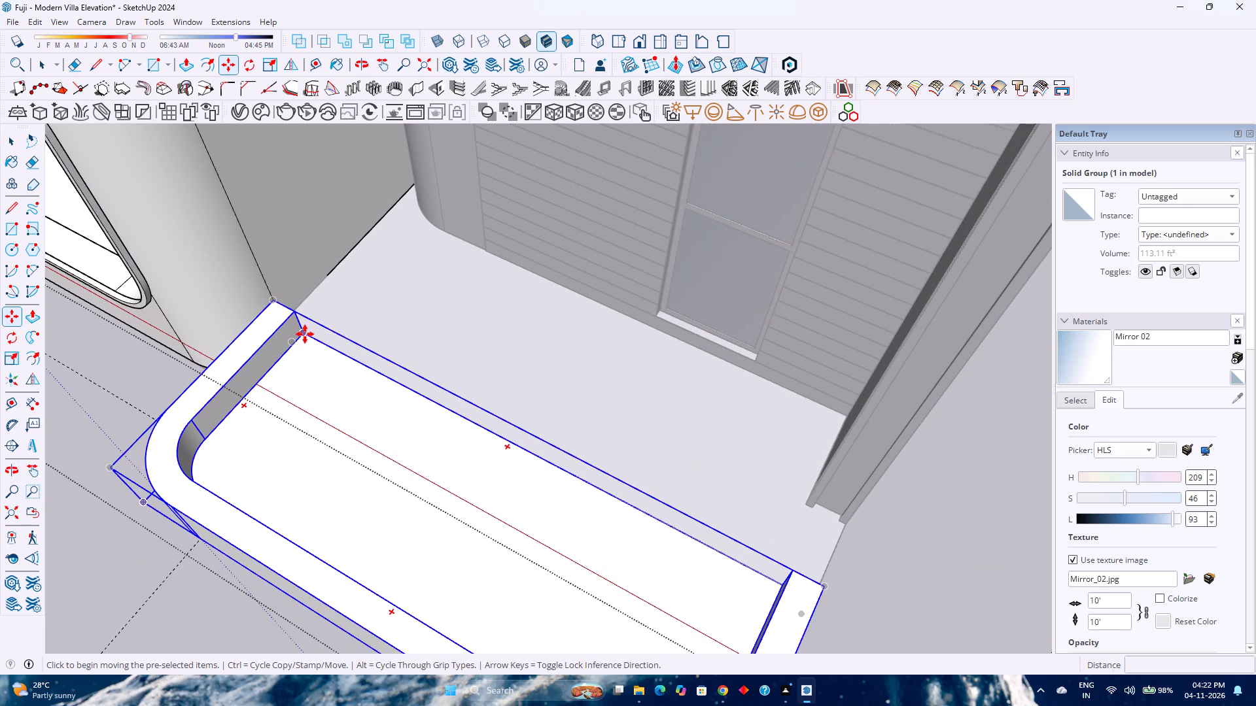
left_click(305, 334)
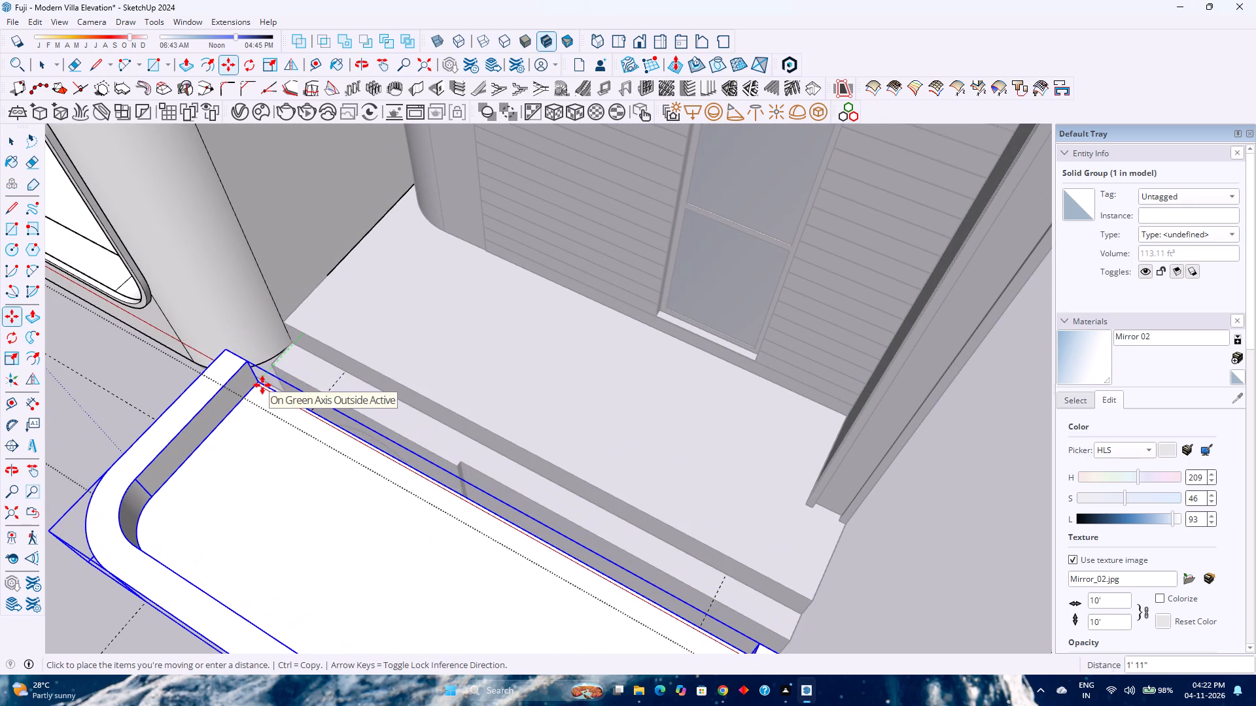
key("Left")
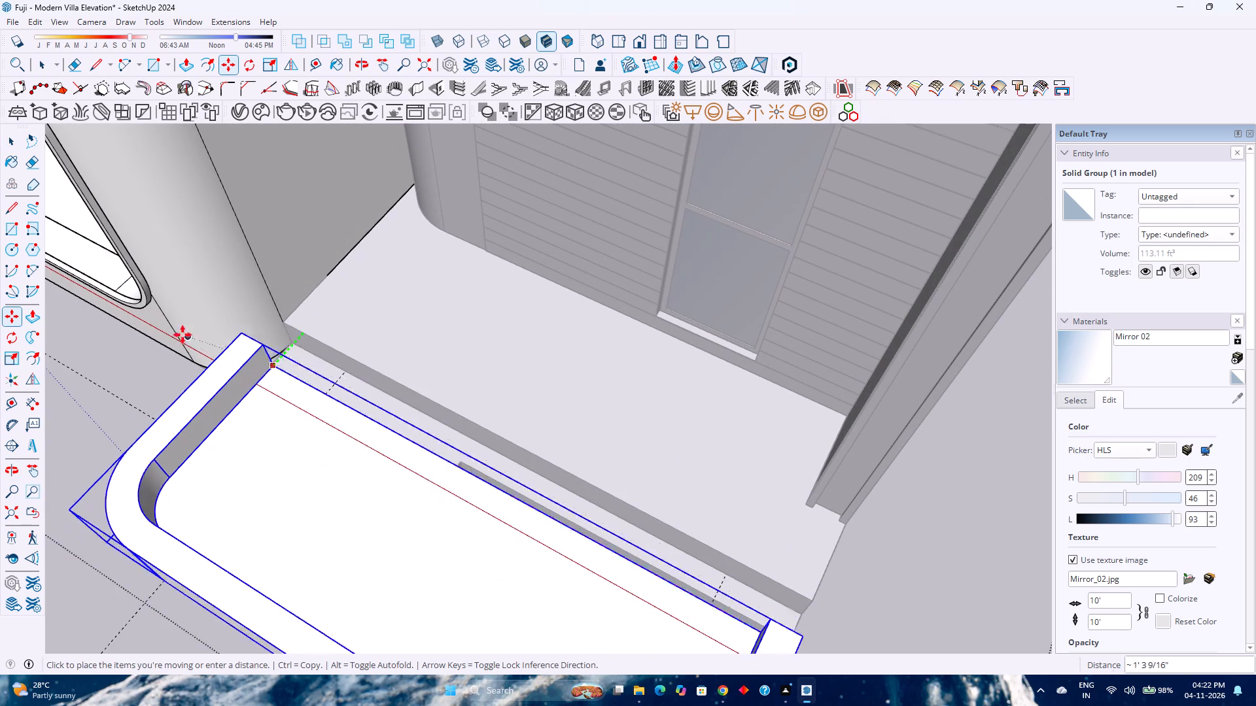
left_click(154, 303)
Move the entrance slab group 1' along the red axis toward the C-shaped balcony frame.
middle_click_drag(161, 346, 384, 345)
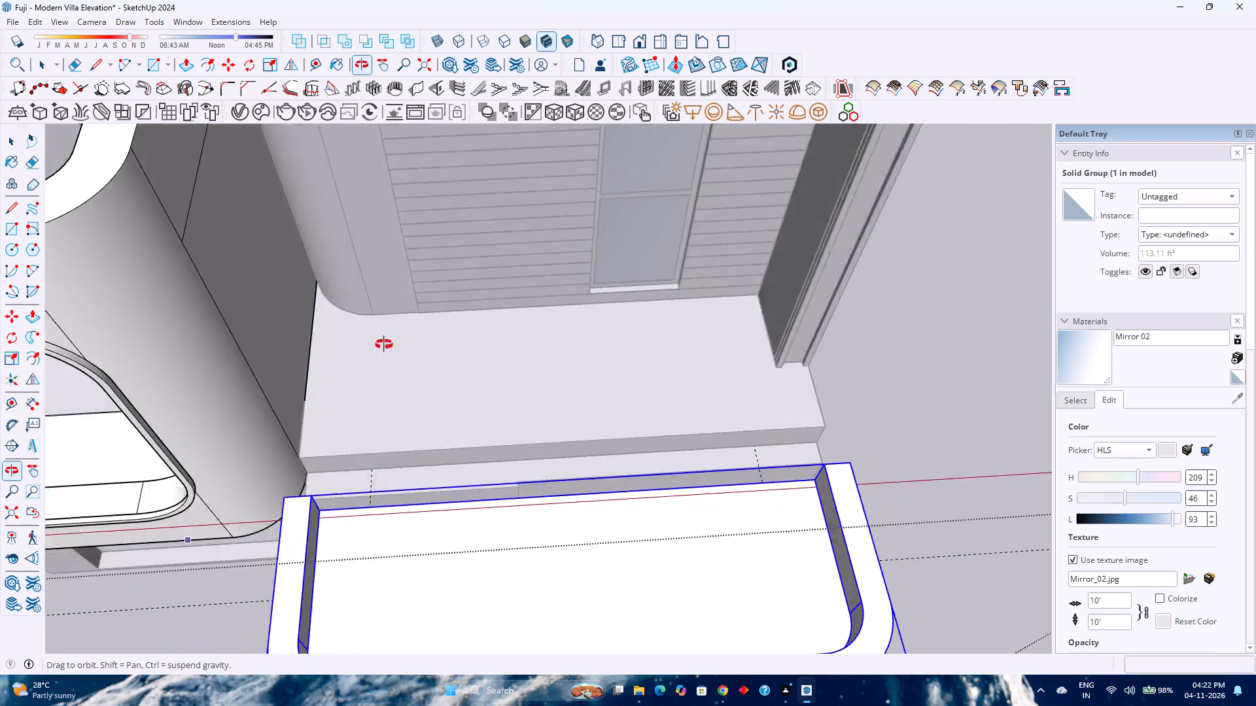
middle_click_drag(384, 345, 509, 308)
middle_click(510, 308)
scroll(489, 315, "down", 4)
middle_click_drag(432, 422, 544, 361)
scroll(531, 458, "up", 5)
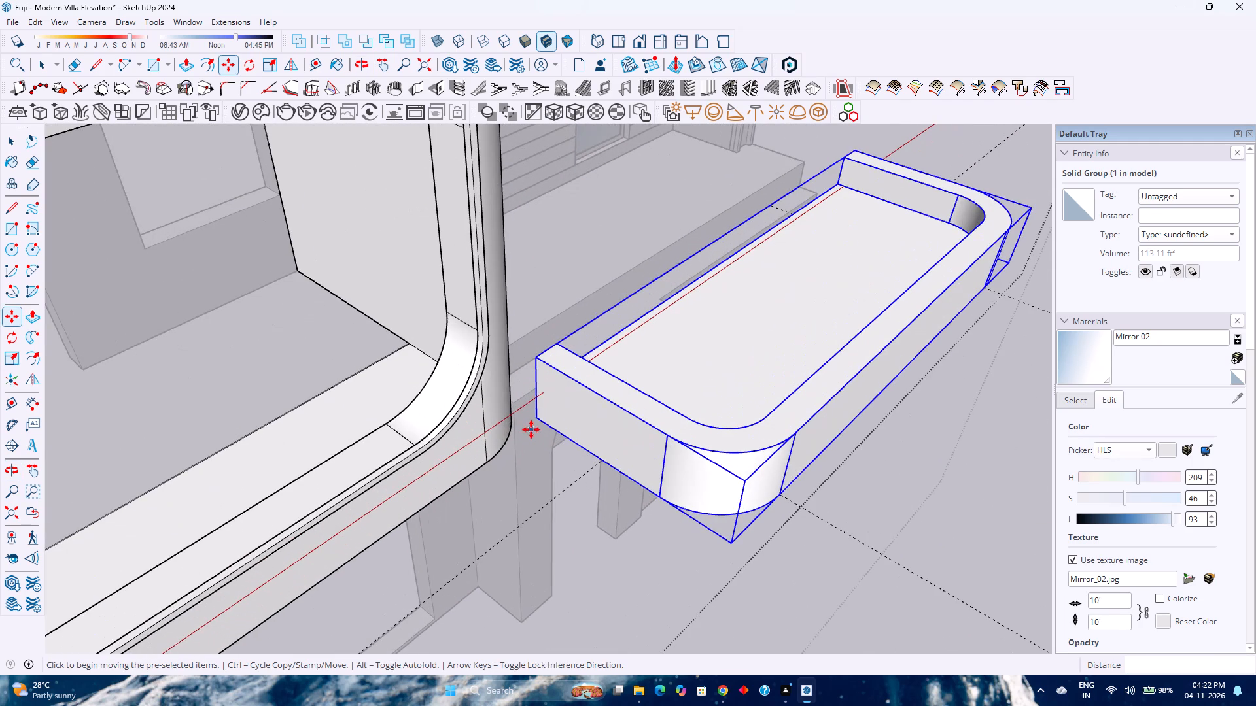
left_click(534, 421)
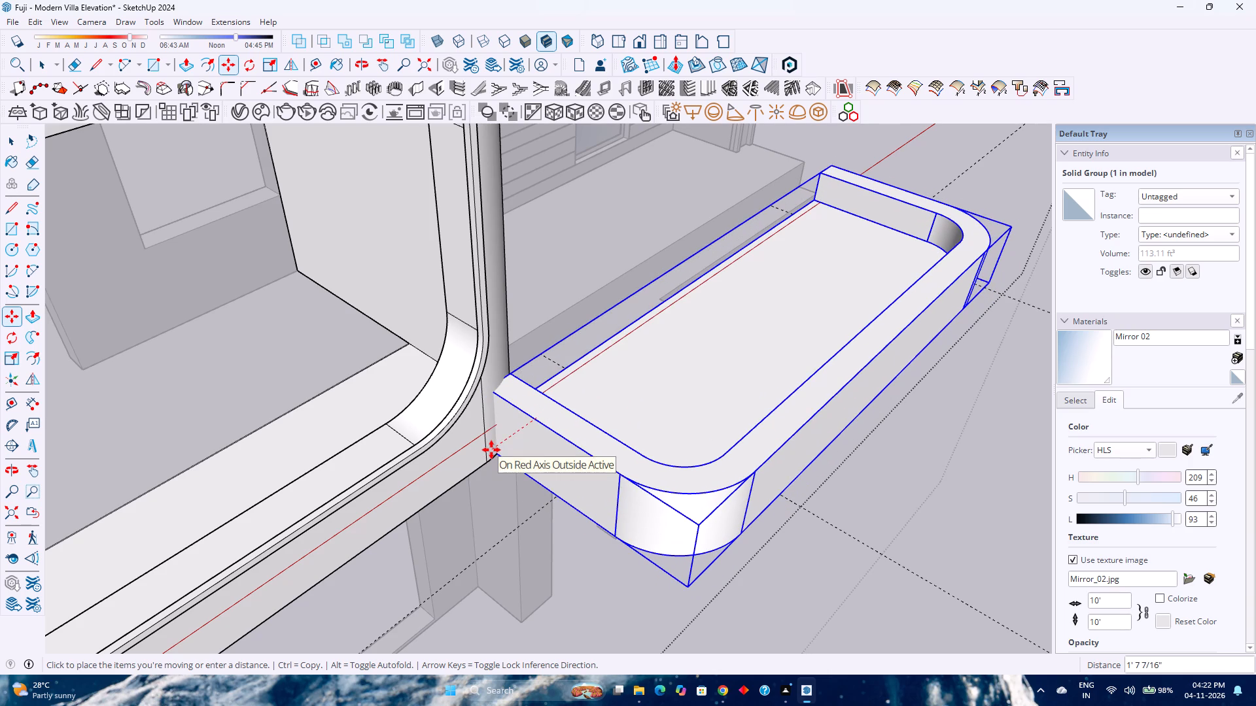
key("Right")
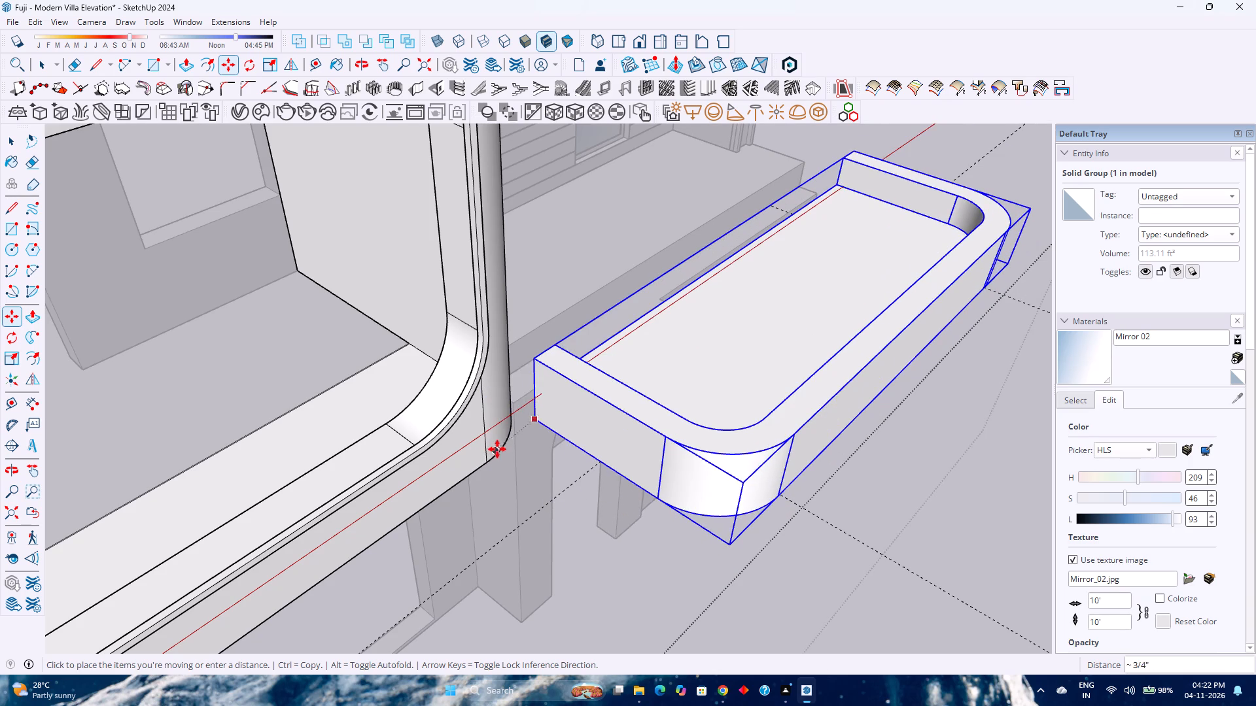
middle_click(501, 433)
middle_click_drag(501, 438, 457, 453)
middle_click(457, 453)
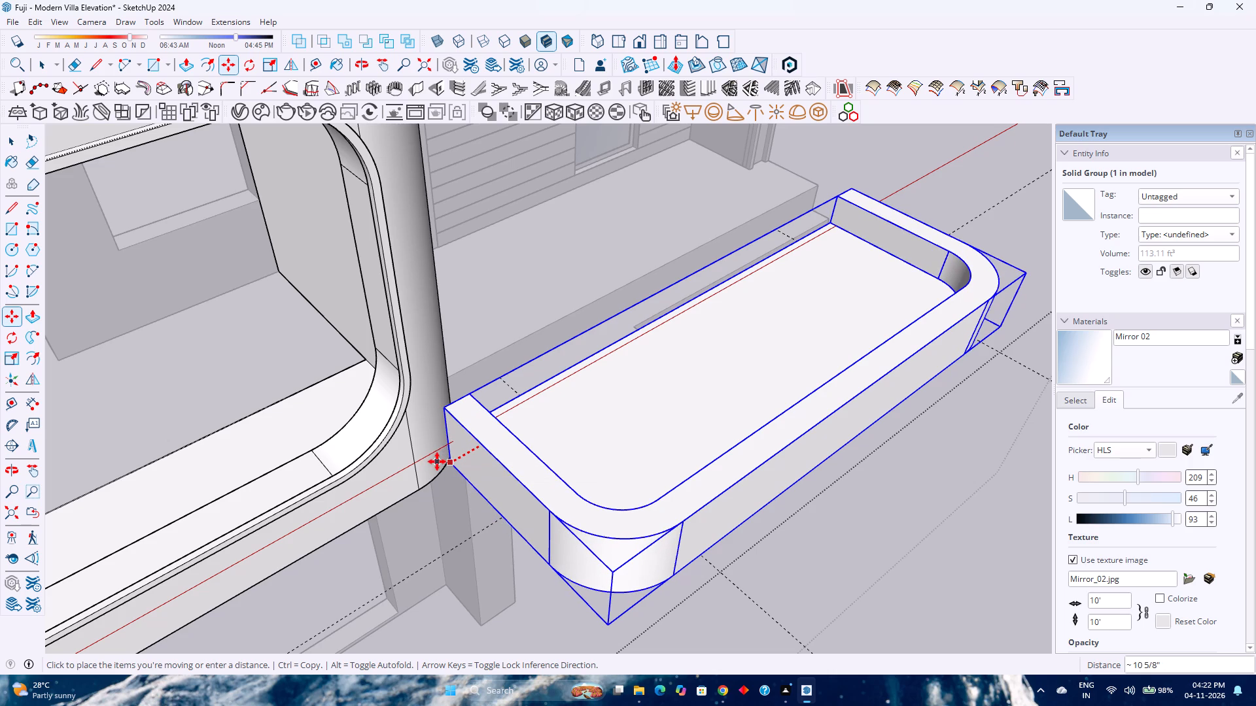
type("1'")
key("Return")
Examine the moved slab's underside and its junction with the balcony frame and ground-floor walls from the front and below.
middle_click(445, 473)
middle_click_drag(444, 473, 311, 441)
middle_click(311, 441)
scroll(336, 431, "down", 5)
middle_click_drag(563, 459, 404, 358)
scroll(402, 347, "down", 3)
middle_click_drag(417, 400, 404, 303)
middle_click(404, 302)
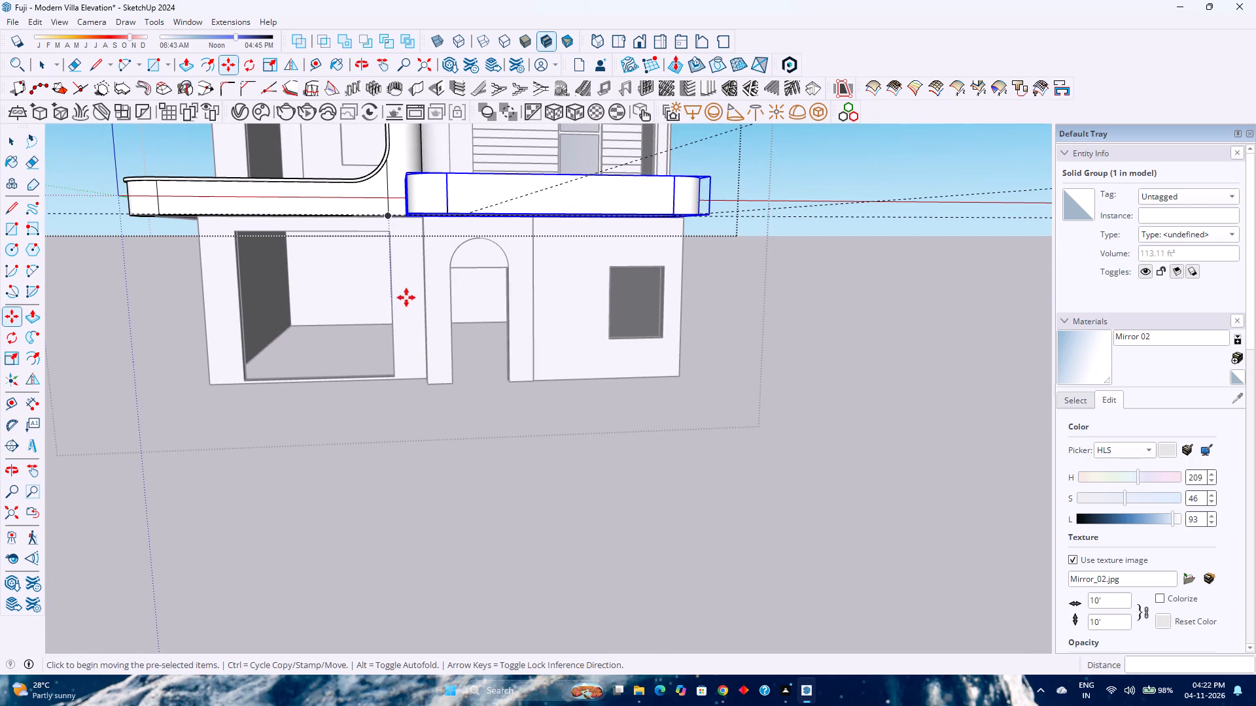
middle_click(442, 273, "shift")
middle_click_drag(447, 276, 478, 397, "shift")
middle_click_drag(442, 404, 430, 268)
middle_click(430, 267)
scroll(456, 243, "up", 3)
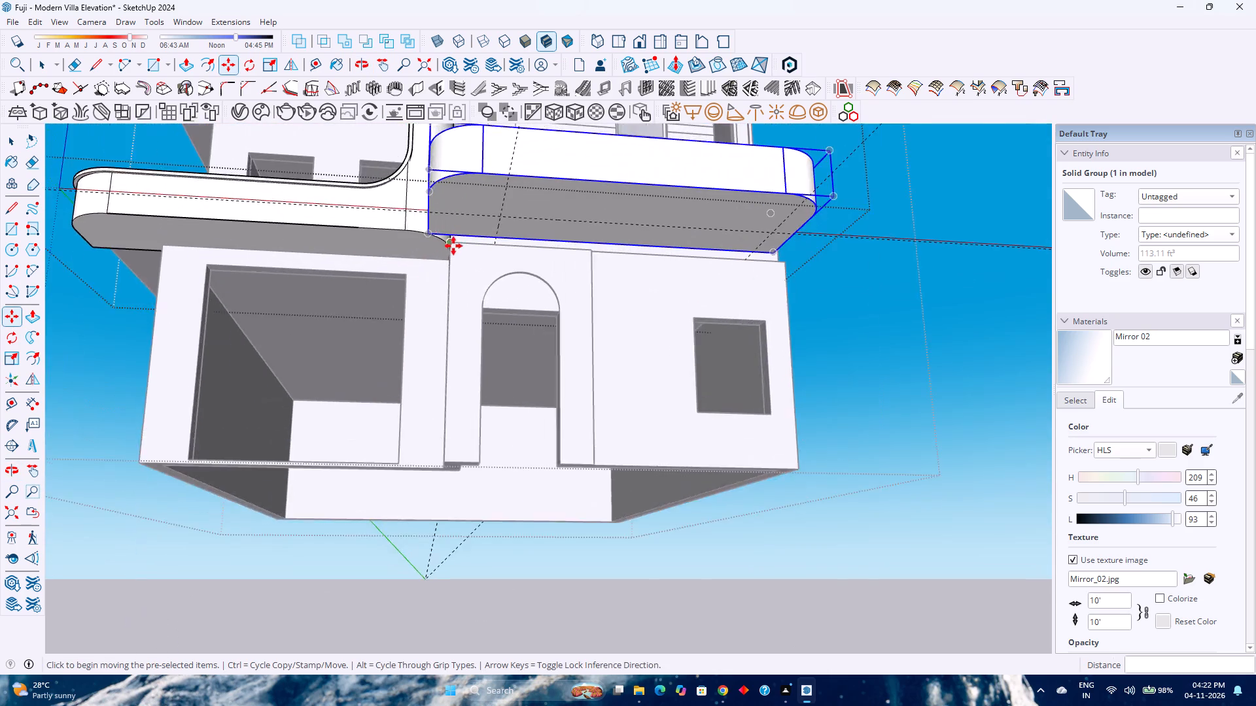
scroll(453, 246, "up", 3)
middle_click_drag(453, 249, 491, 327, "shift")
scroll(496, 345, "down", 1)
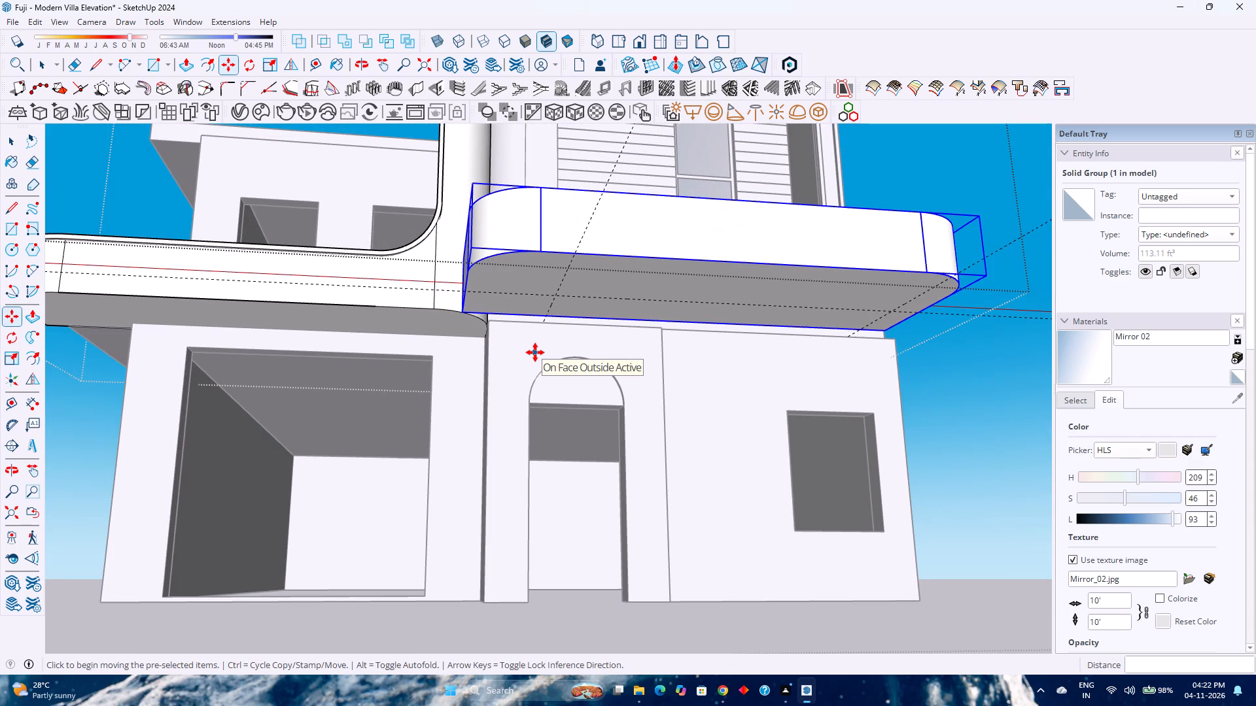
middle_click_drag(531, 352, 659, 367)
middle_click(659, 367)
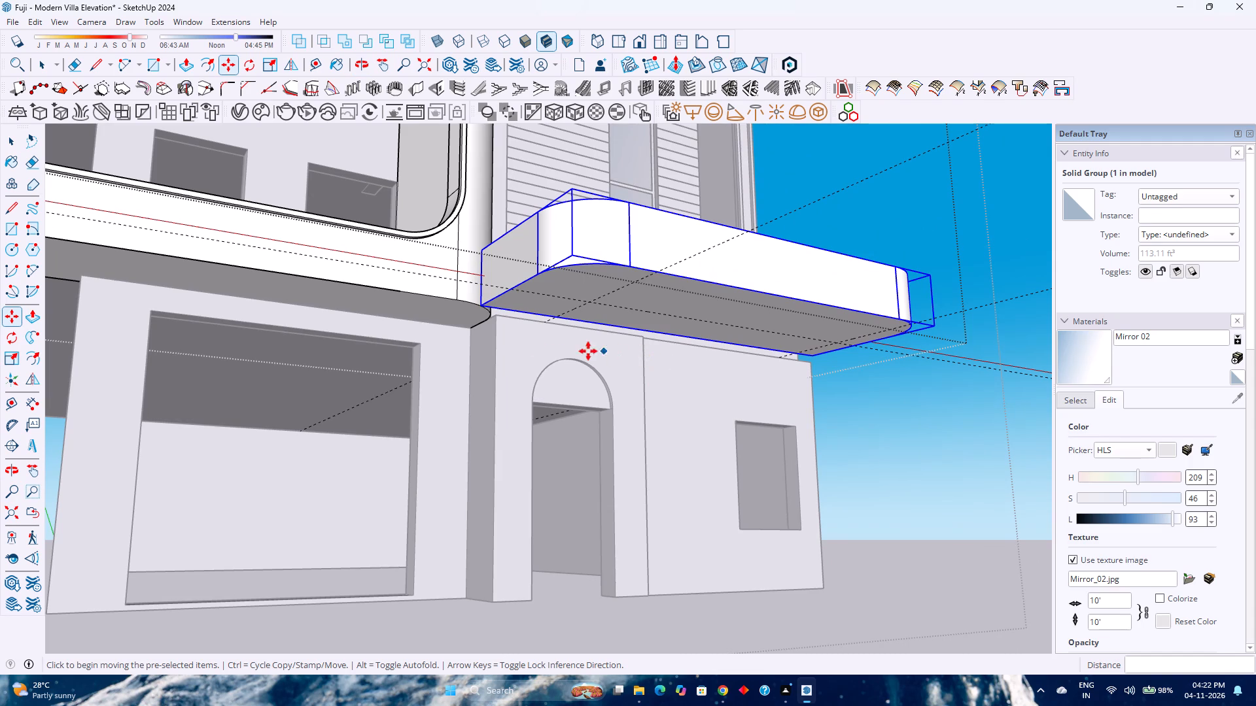
scroll(487, 343, "down", 1)
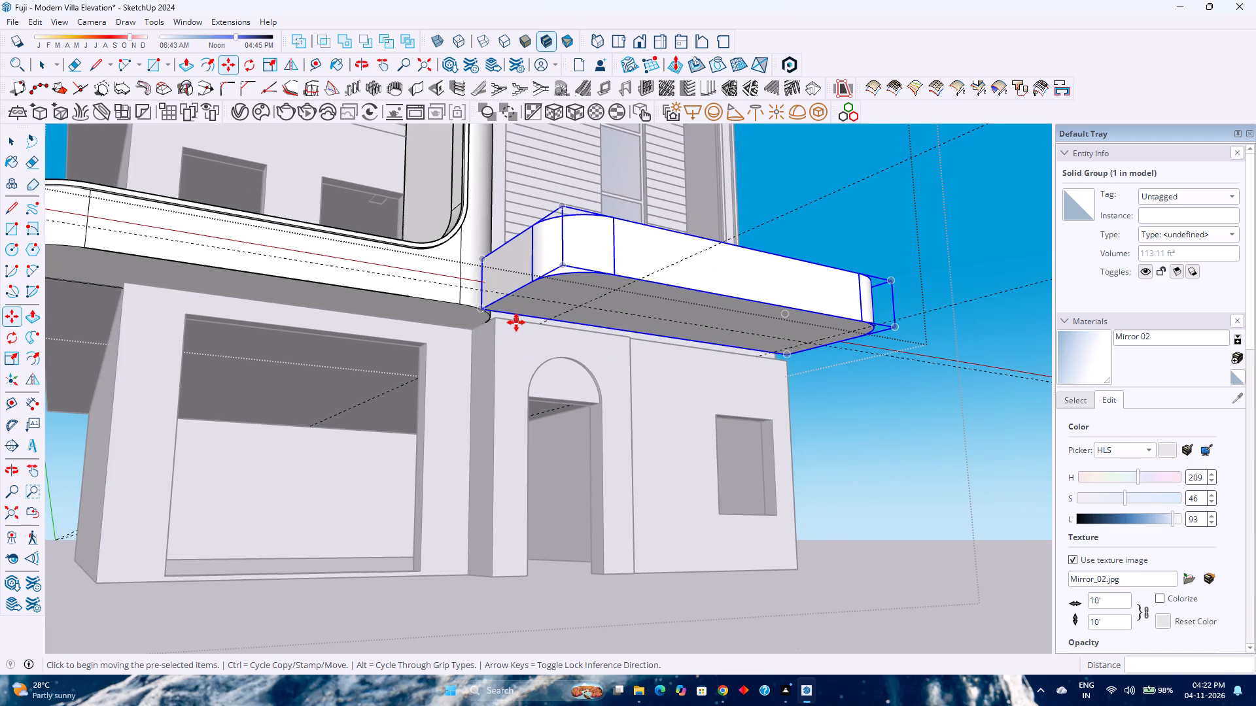
scroll(516, 322, "up", 3)
middle_click_drag(517, 321, 463, 335)
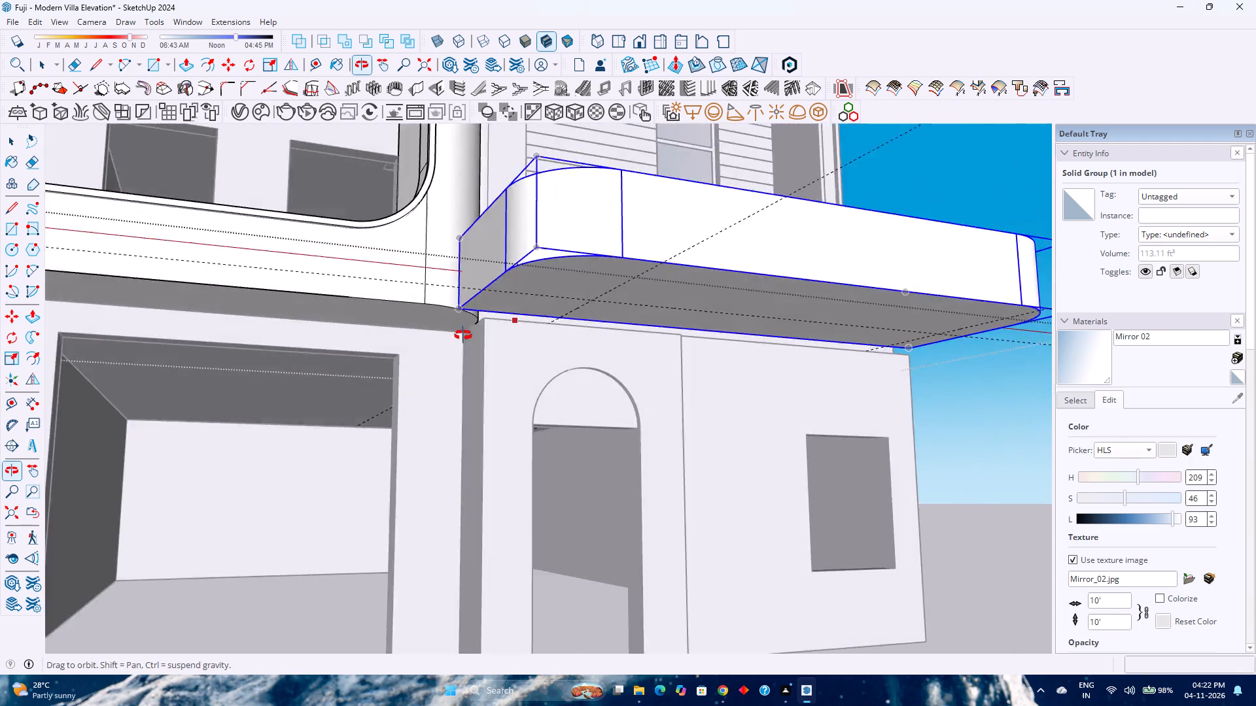
middle_click_drag(463, 335, 661, 293)
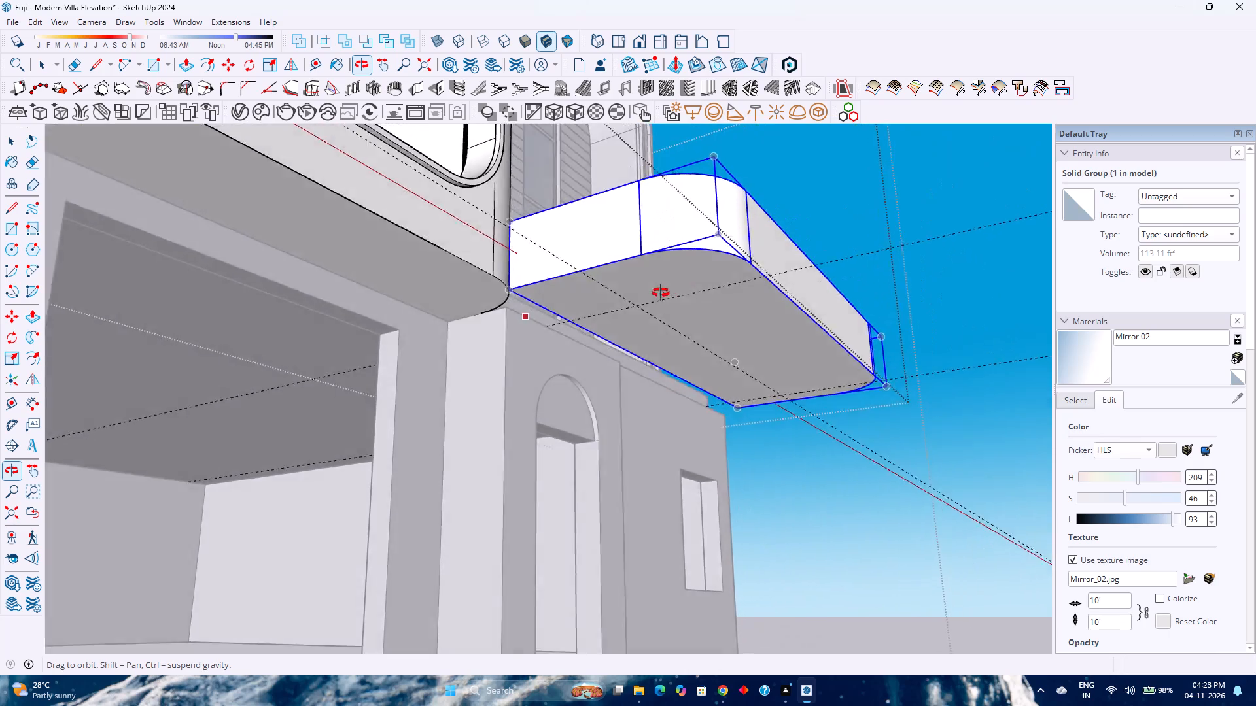
middle_click_drag(661, 293, 472, 443)
middle_click_drag(582, 328, 327, 517)
middle_click(325, 517)
Undo the entrance slab's recent moves and grouping beside the C-shaped balcony frame.
scroll(368, 405, "down", 4)
middle_click_drag(528, 352, 453, 388)
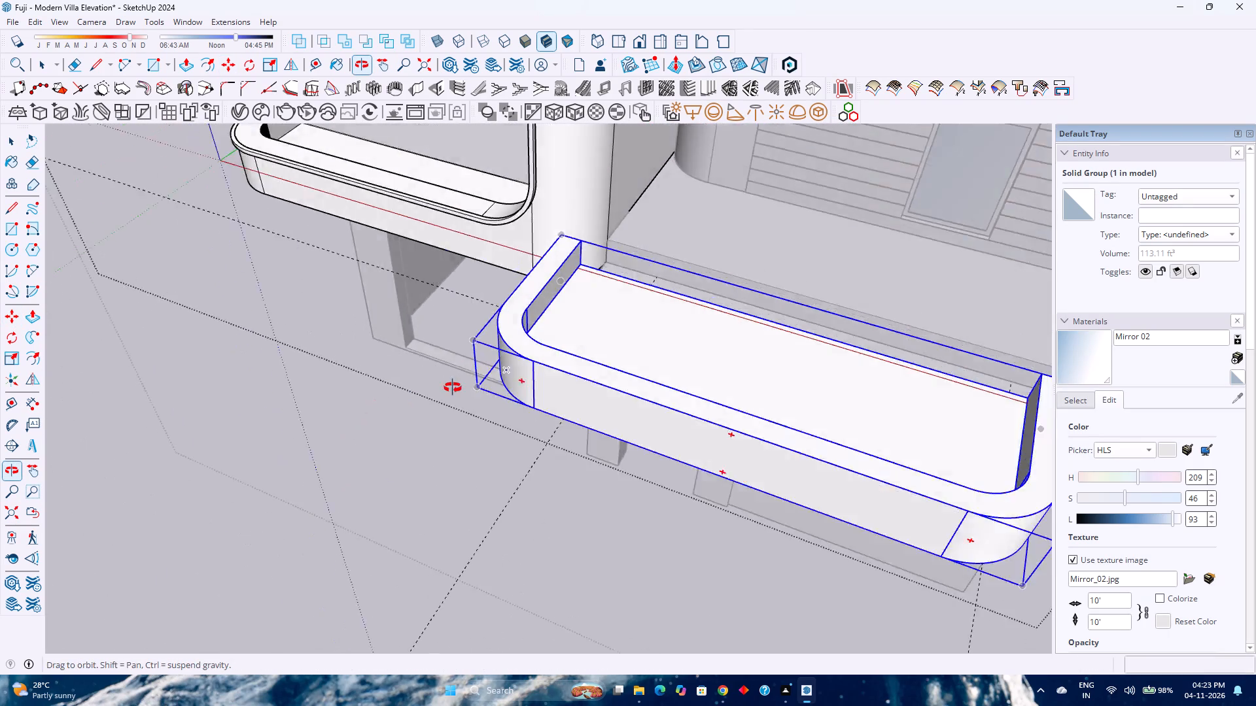
middle_click_drag(453, 388, 96, 408)
middle_click(96, 408)
scroll(407, 282, "up", 3)
scroll(489, 290, "up", 2)
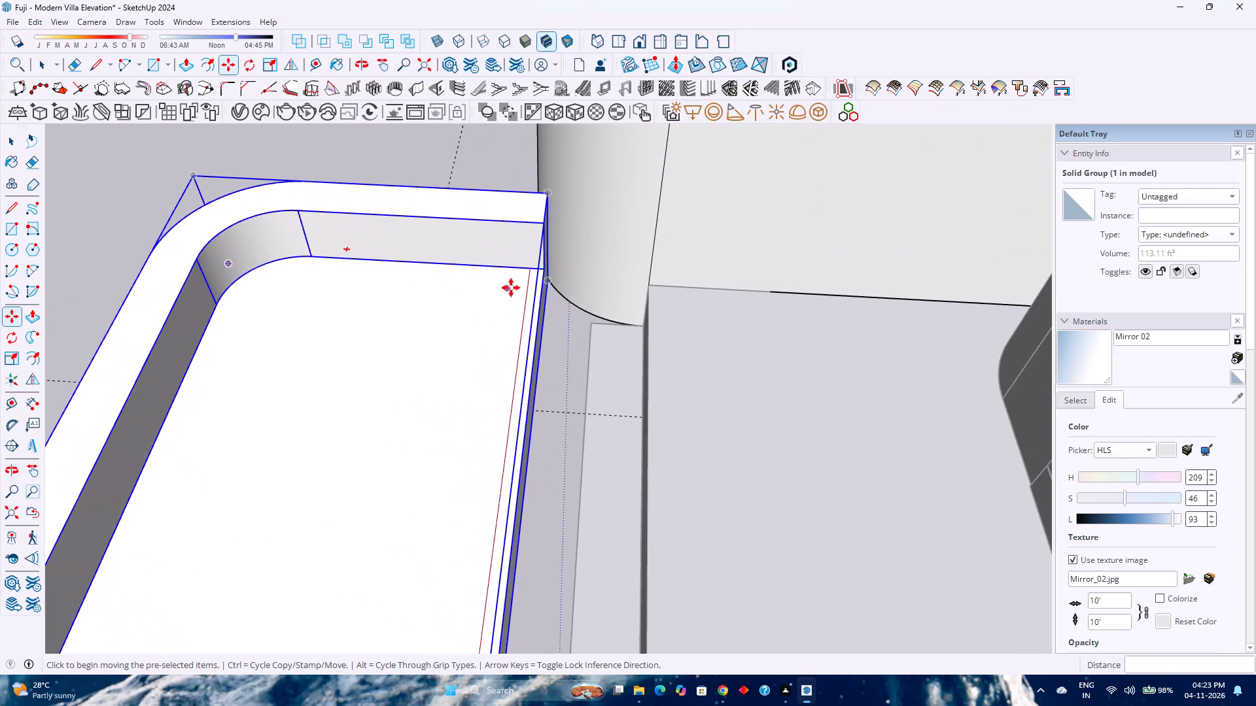
scroll(511, 288, "up", 4)
middle_click(604, 273)
middle_click(604, 273)
middle_click_drag(604, 273, 565, 284)
middle_click(565, 284)
scroll(525, 306, "up", 4)
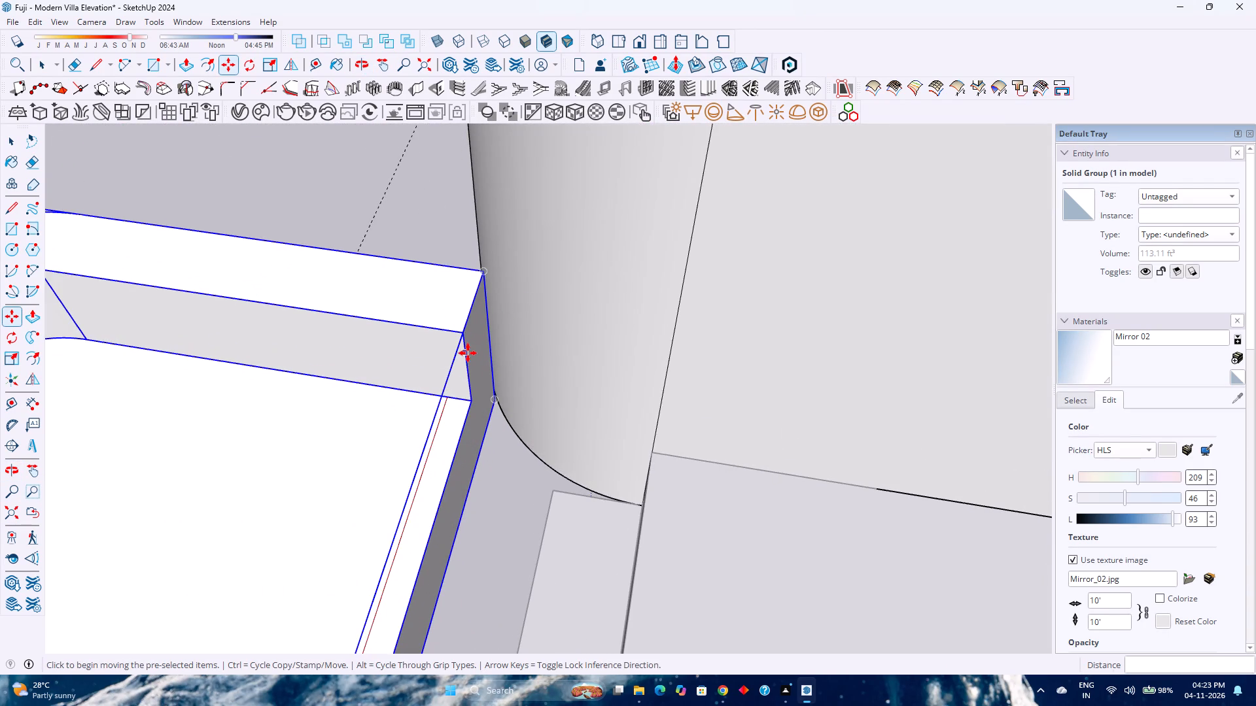
key("ctrl+z")
key("ctrl+z")
key("ctrl+z")
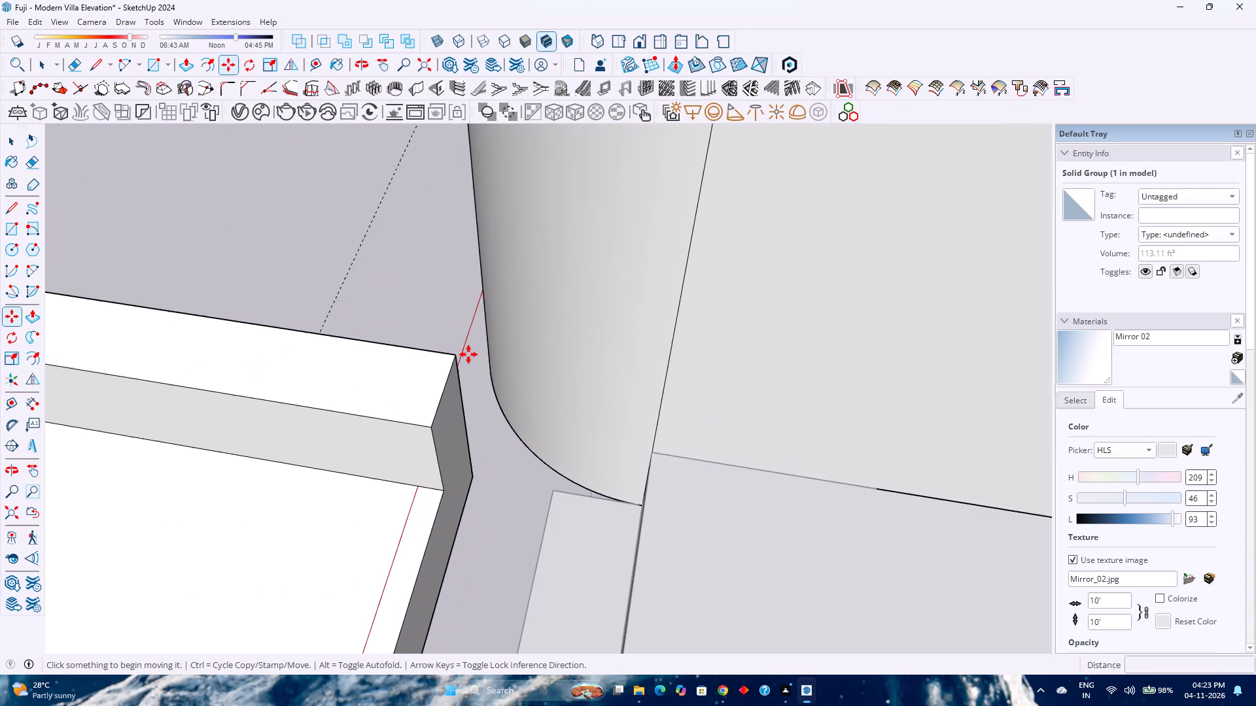
key("ctrl+z")
Clear the selection and review the slab's position within the whole villa elevation.
scroll(468, 348, "down", 5)
middle_click_drag(444, 361, 630, 327)
middle_click_drag(744, 316, 754, 315)
middle_click(754, 315)
middle_click(761, 313)
scroll(757, 298, "down", 8)
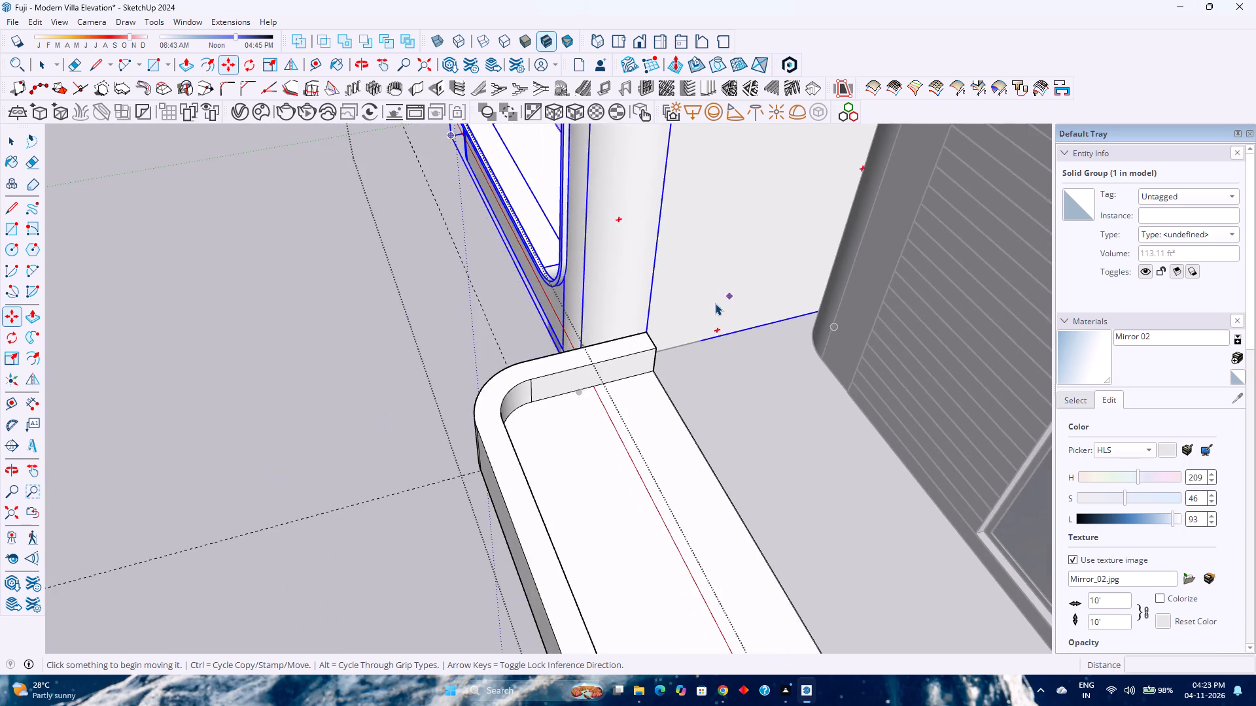
key("space")
scroll(579, 327, "down", 4)
key("Escape")
scroll(515, 347, "down", 2)
middle_click_drag(515, 347, 792, 246)
scroll(596, 289, "down", 1)
middle_click_drag(621, 281, 593, 382, "shift")
middle_click_drag(569, 370, 711, 296)
scroll(720, 290, "down", 5)
middle_click_drag(735, 332, 633, 428, "shift")
middle_click(631, 430, "shift")
middle_click(630, 430, "shift")
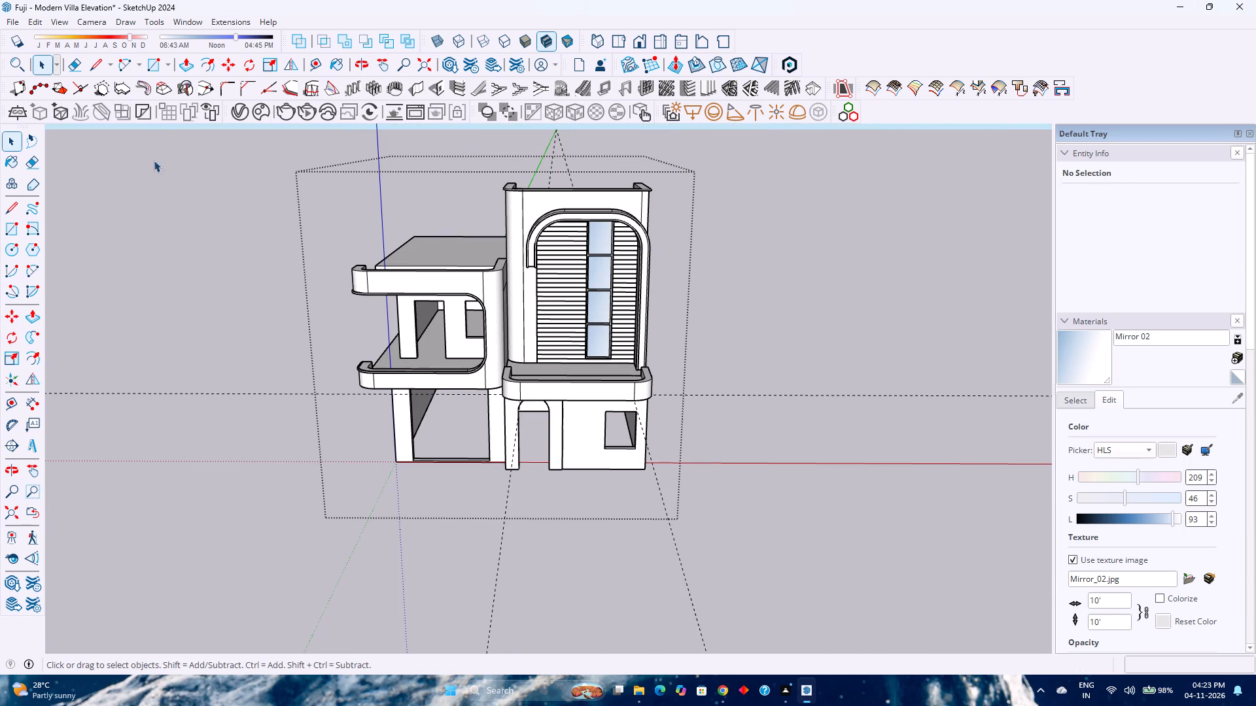
Save the villa model.
left_click(28, 22)
left_click(92, 148)
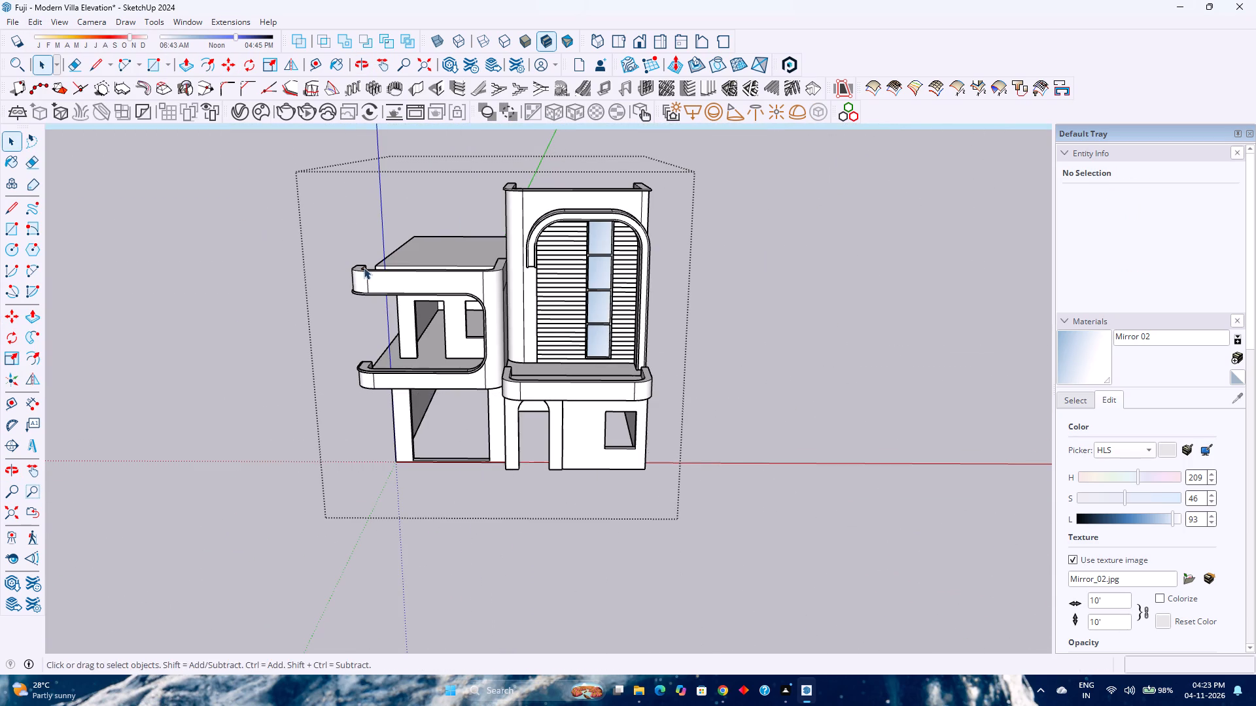
middle_click_drag(427, 297, 469, 241)
middle_click_drag(500, 261, 525, 356, "shift")
middle_click_drag(517, 366, 510, 337)
key("ctrl+s")
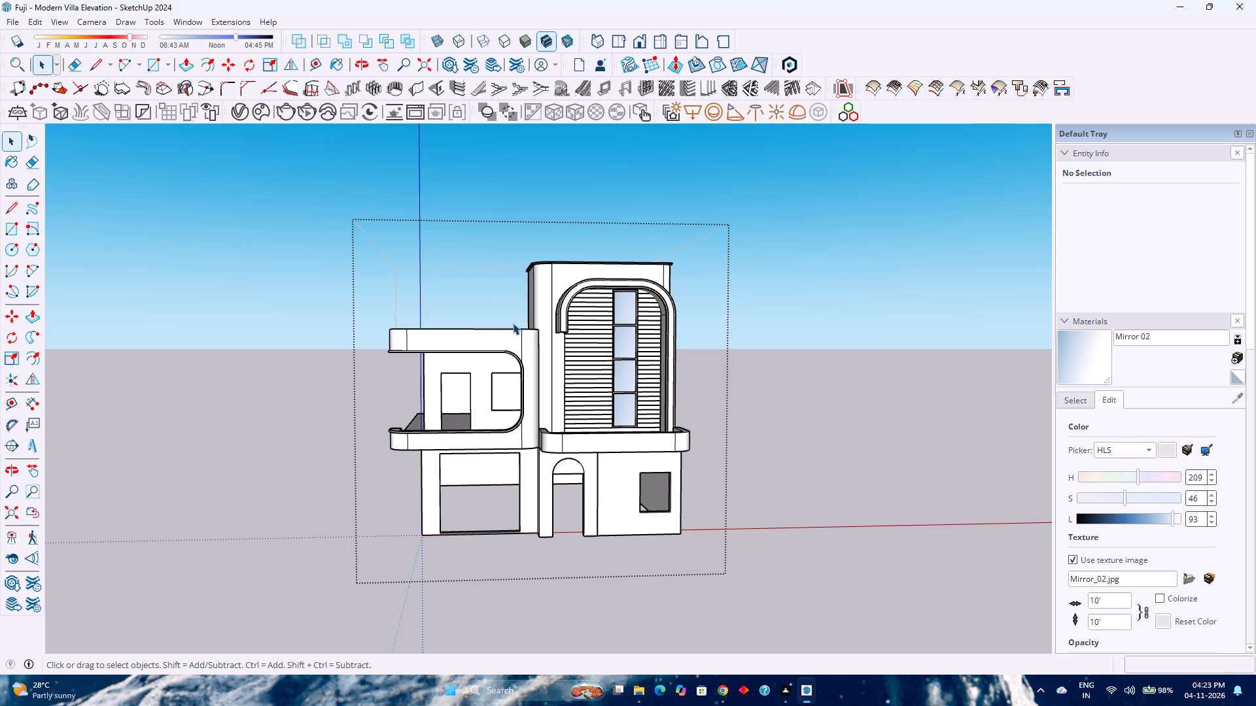
Examine the front elevation, the entrance slab and its junction with the balcony frame and side wall.
scroll(529, 445, "up", 2)
middle_click_drag(529, 445, 499, 429)
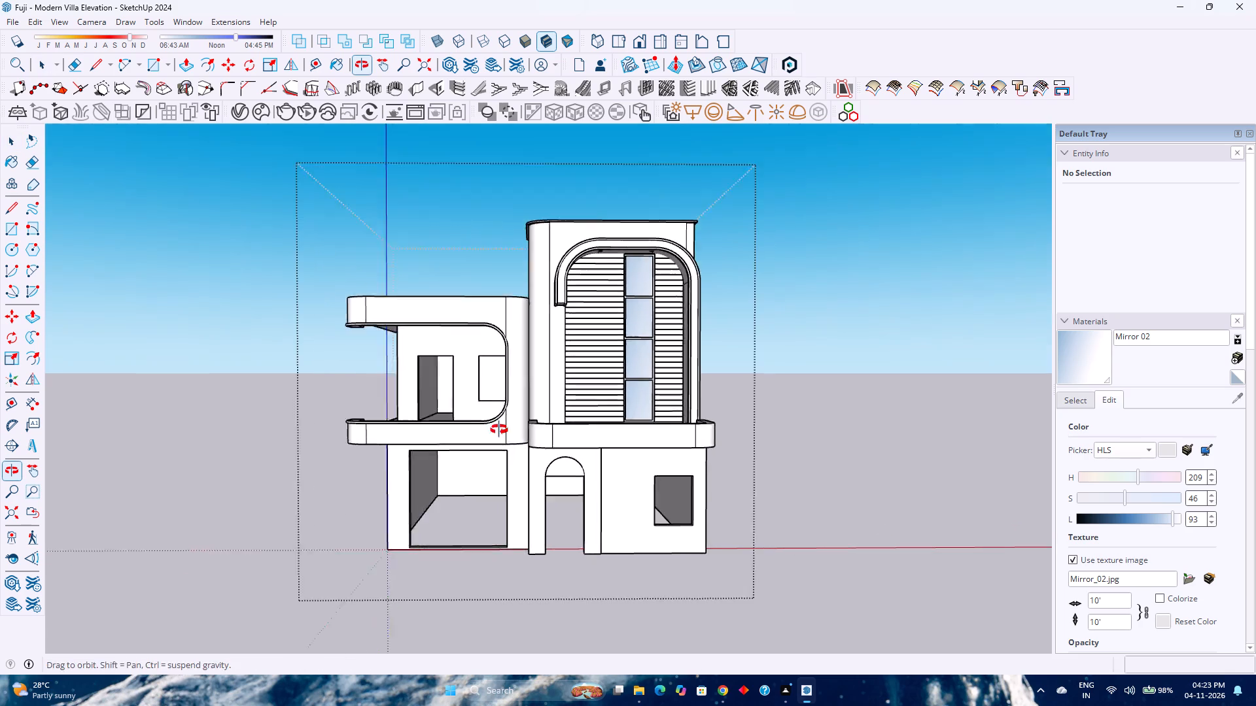
middle_click_drag(499, 429, 499, 416)
middle_click(499, 416)
middle_click(501, 406)
scroll(501, 406, "down", 2)
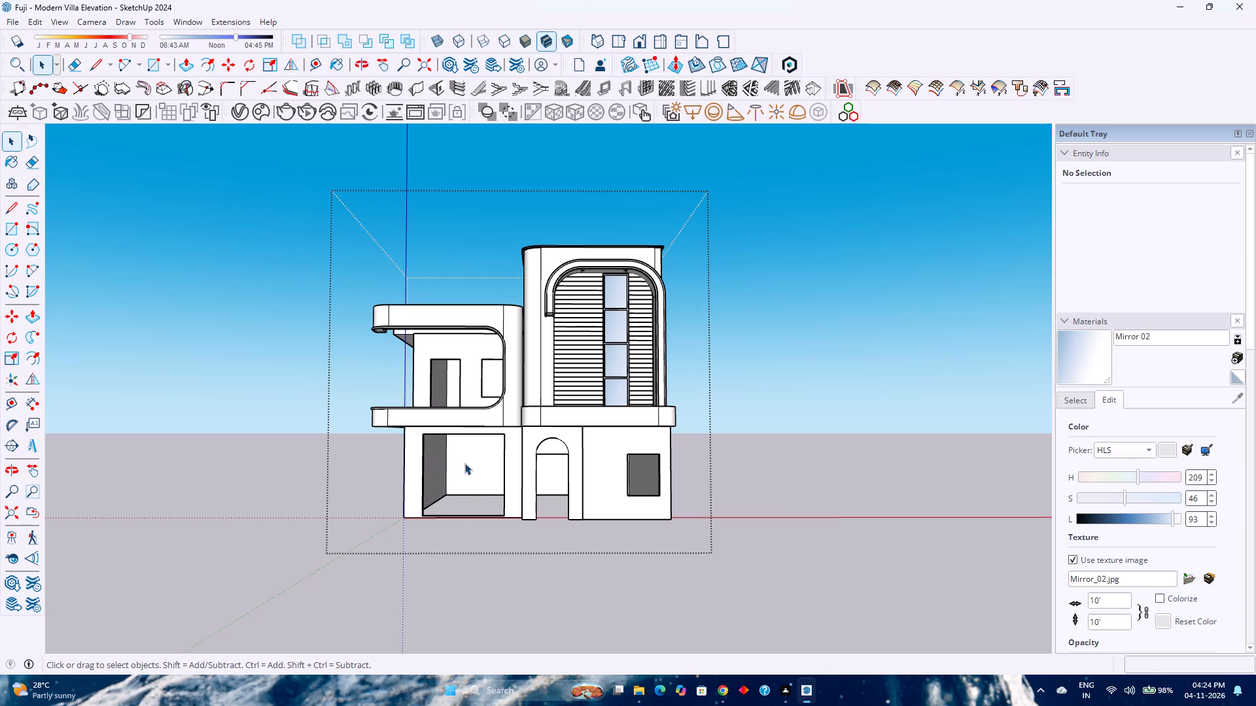
scroll(561, 414, "up", 6)
middle_click_drag(560, 414, 381, 532)
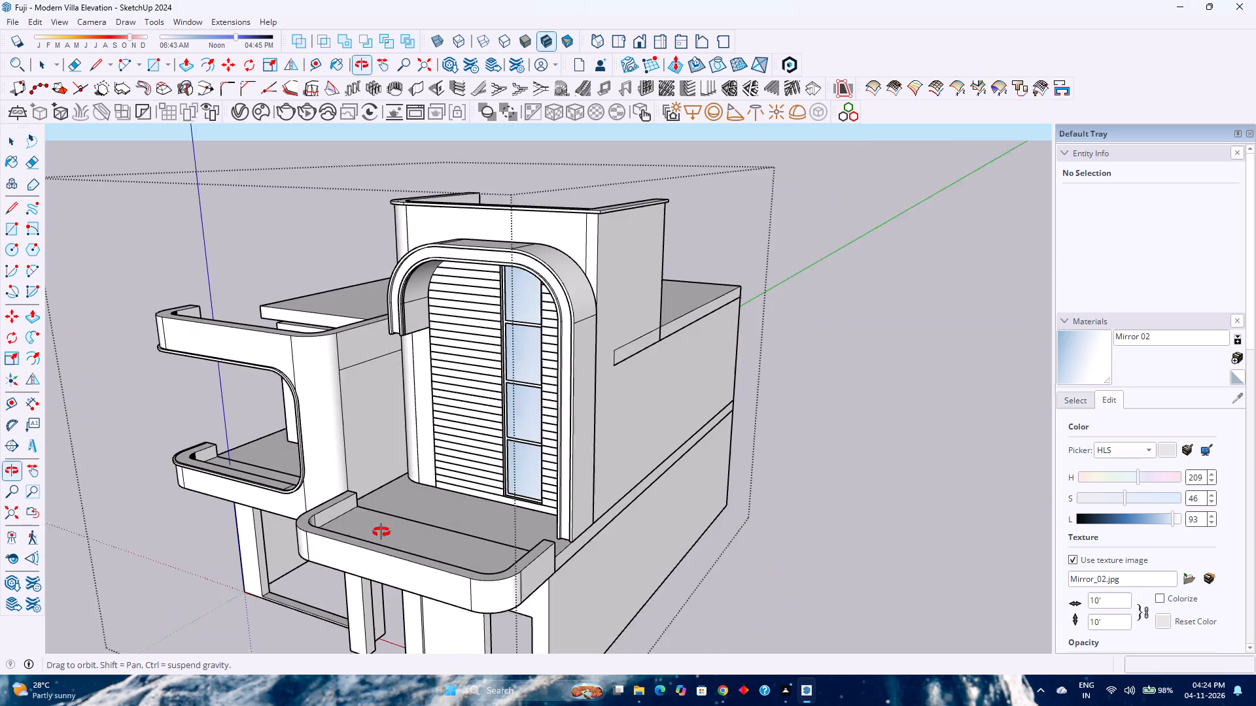
middle_click_drag(381, 532, 381, 533)
middle_click(381, 533)
scroll(309, 493, "up", 7)
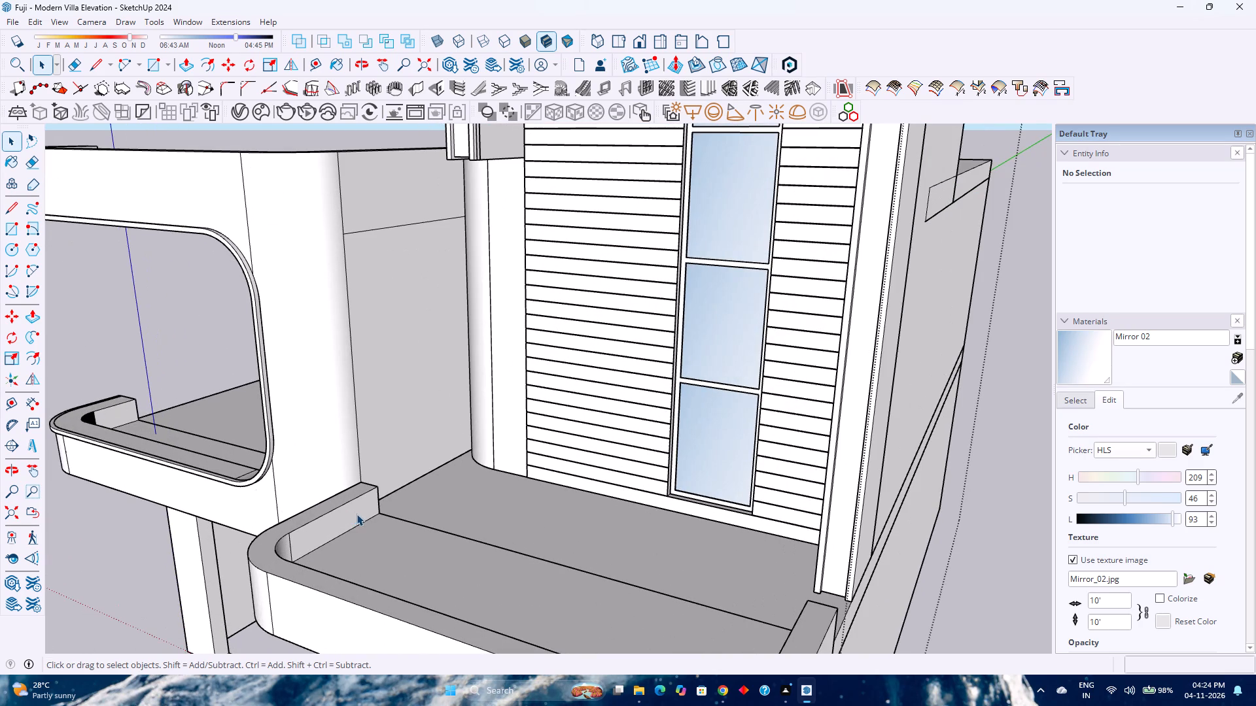
middle_click_drag(353, 510, 344, 514)
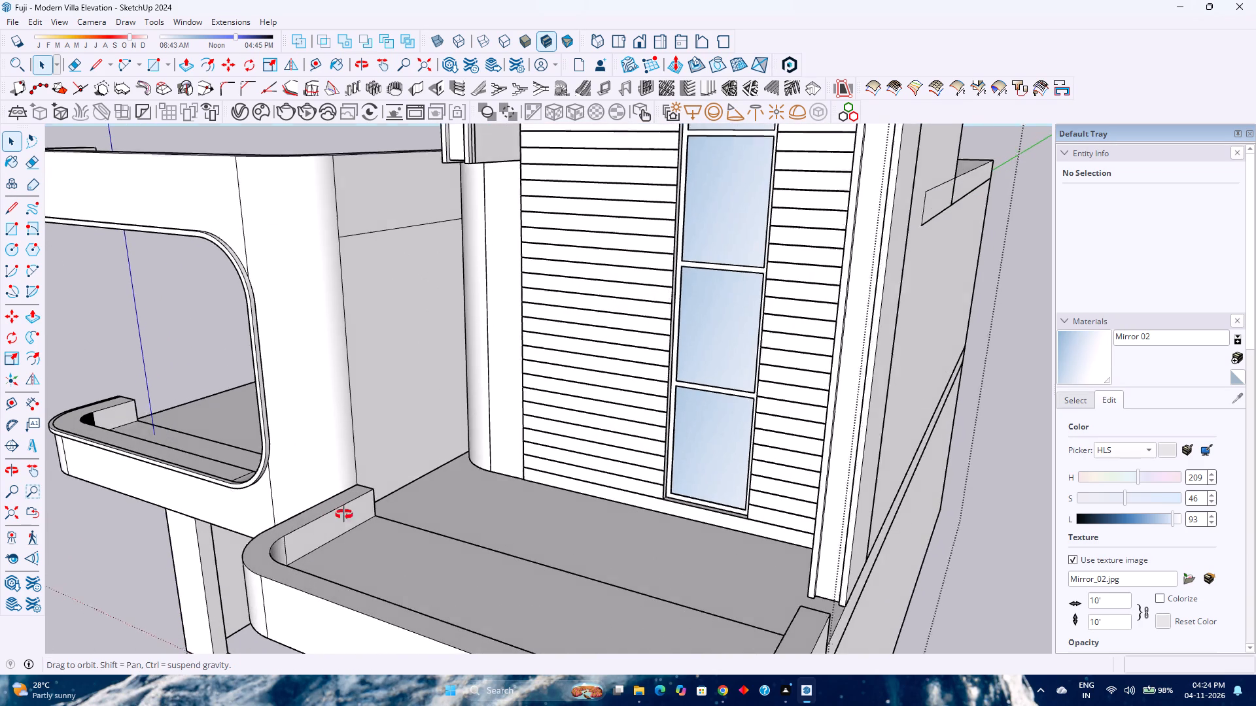
middle_click_drag(344, 514, 297, 502)
middle_click(297, 502)
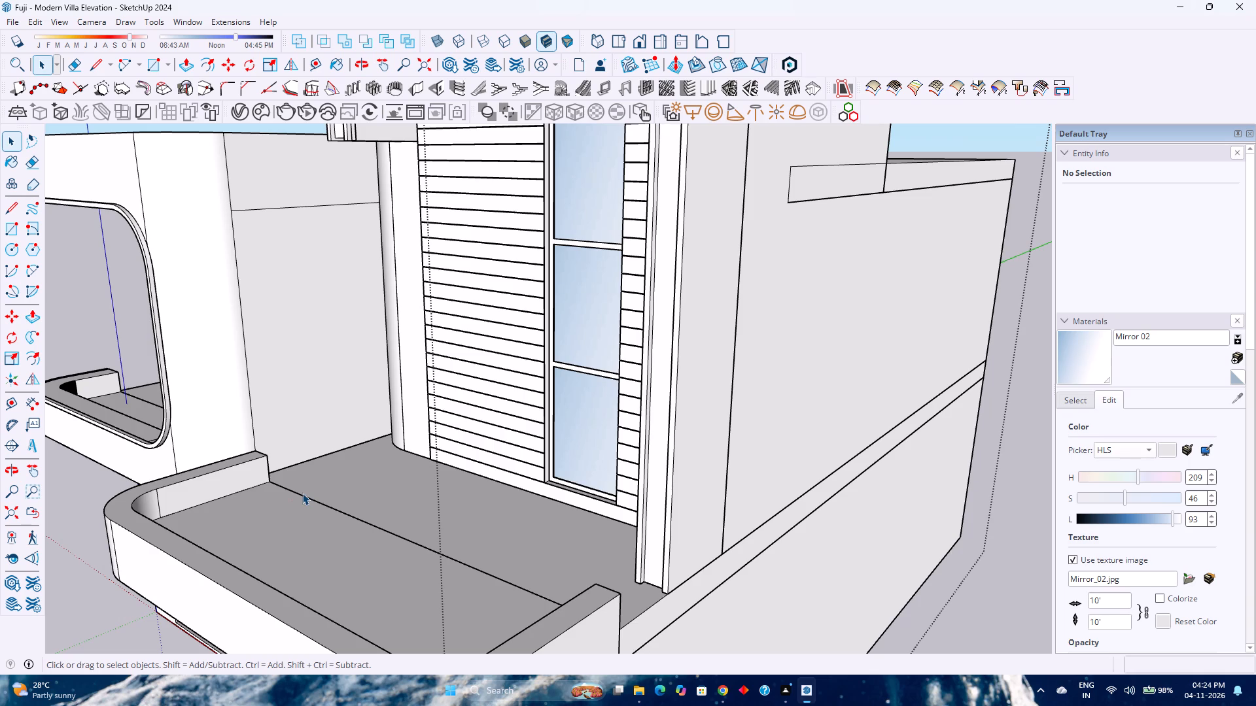
Examine how the entrance slab's rounded corner lines up with the balcony frame's lower band from the front and close up.
scroll(299, 493, "down", 3)
middle_click_drag(275, 497, 475, 509)
scroll(476, 507, "down", 3)
middle_click_drag(489, 546, 556, 496)
middle_click(556, 496)
scroll(565, 497, "down", 2)
middle_click_drag(577, 536, 548, 490)
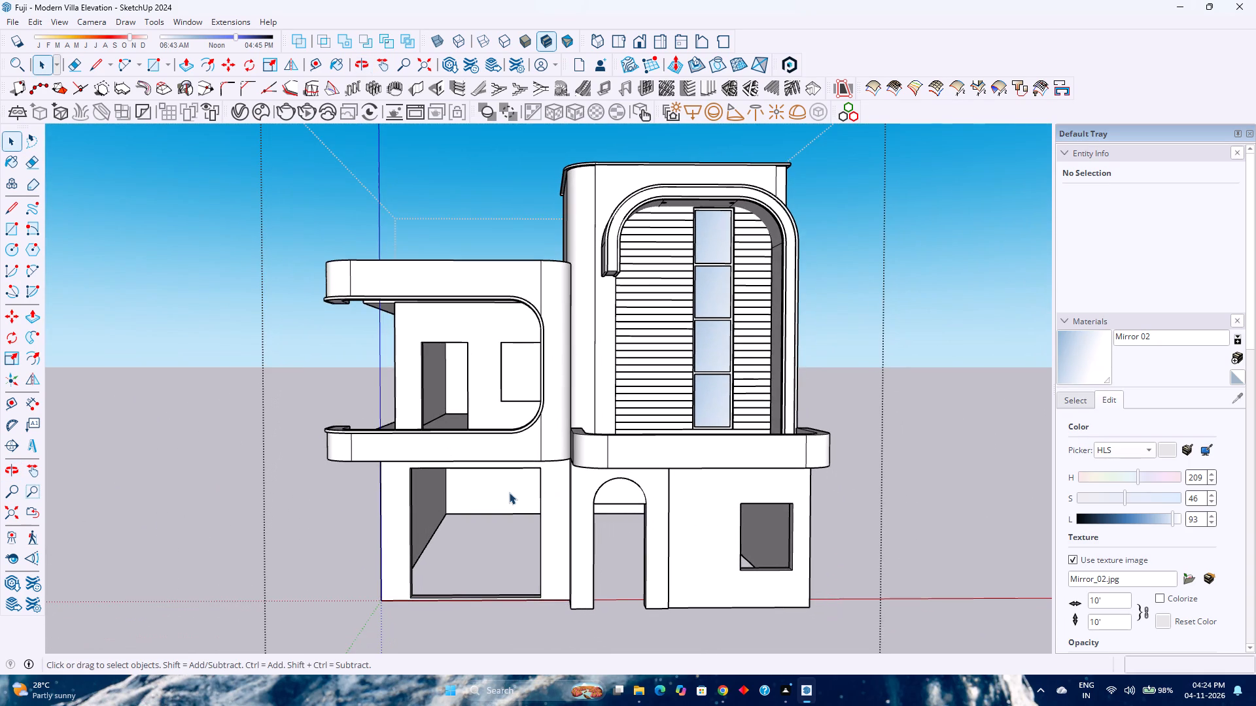
middle_click_drag(566, 428, 608, 407)
scroll(626, 409, "up", 1)
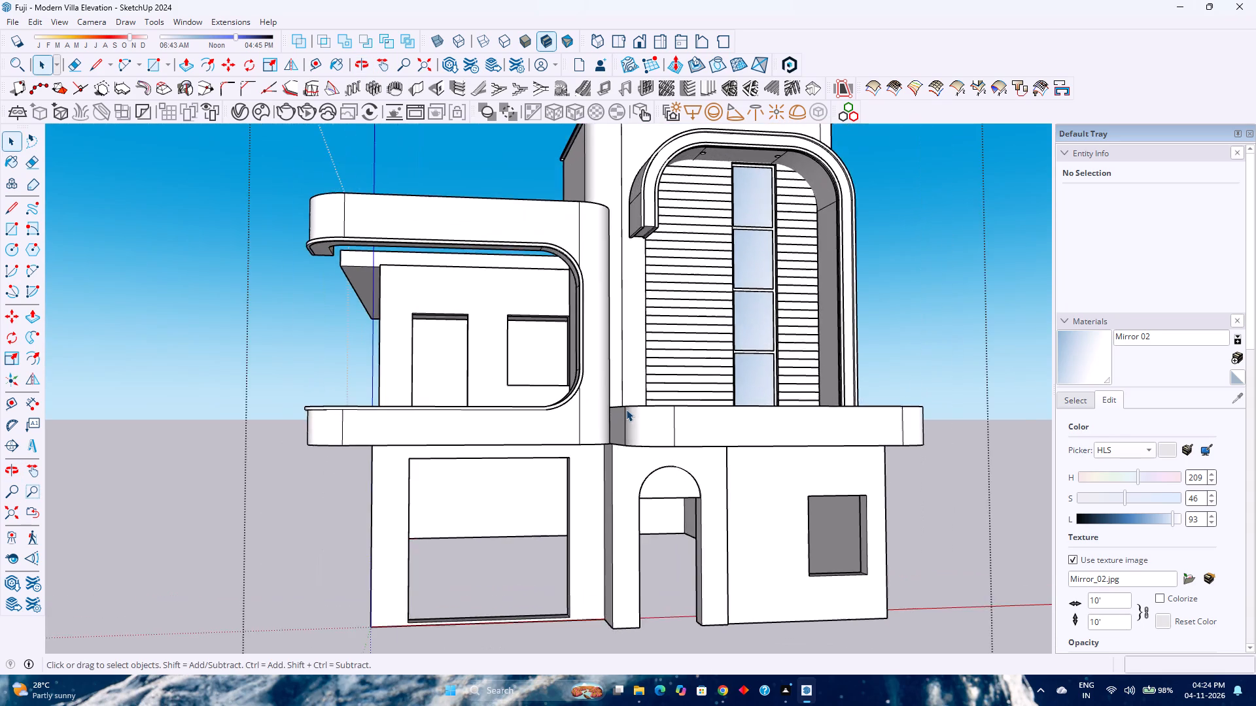
scroll(626, 409, "up", 2)
middle_click_drag(626, 409, 531, 443)
middle_click(531, 443)
scroll(421, 494, "up", 5)
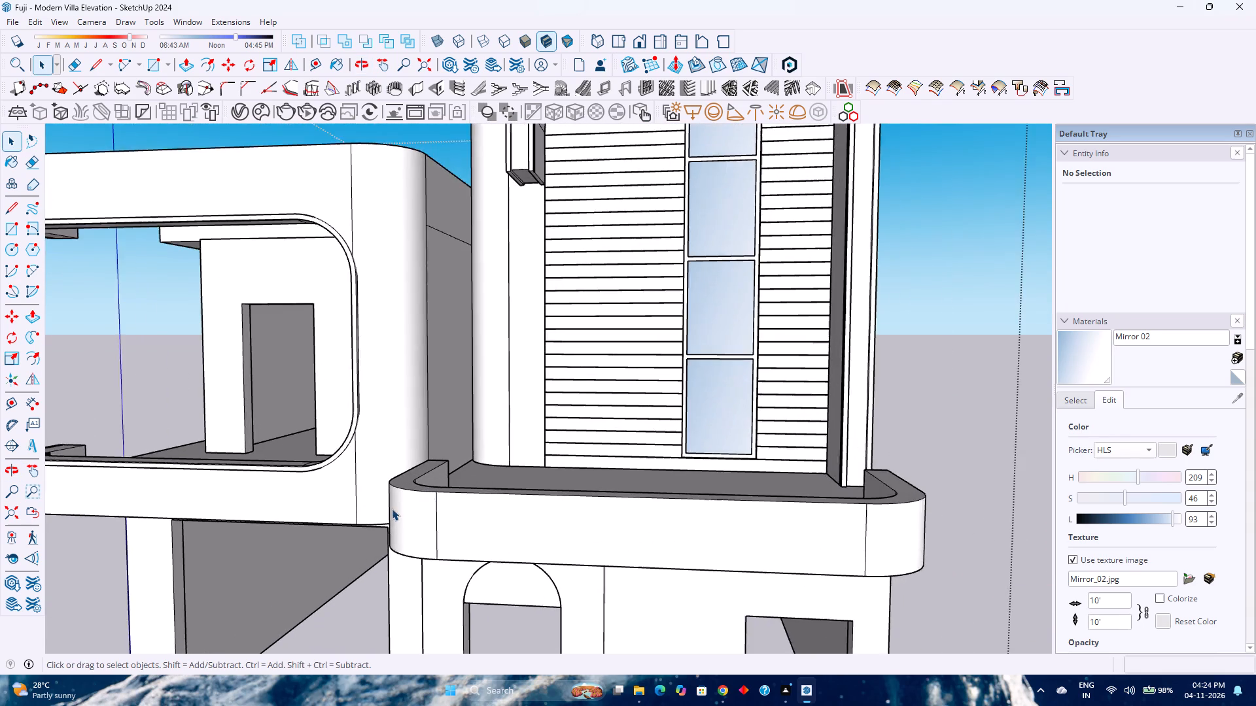
scroll(392, 496, "up", 2)
middle_click(394, 494)
middle_click(395, 494)
middle_click_drag(396, 494, 396, 503)
middle_click_drag(396, 509, 383, 551)
middle_click(383, 551)
Open the entrance slab's nested group for editing.
scroll(396, 541, "down", 5)
middle_click_drag(404, 577, 411, 498, "shift")
scroll(411, 498, "down", 1, "shift")
middle_click_drag(417, 497, 408, 579)
middle_click_drag(449, 580, 491, 428, "shift")
middle_click(491, 428, "shift")
scroll(473, 549, "up", 5)
left_click(490, 522)
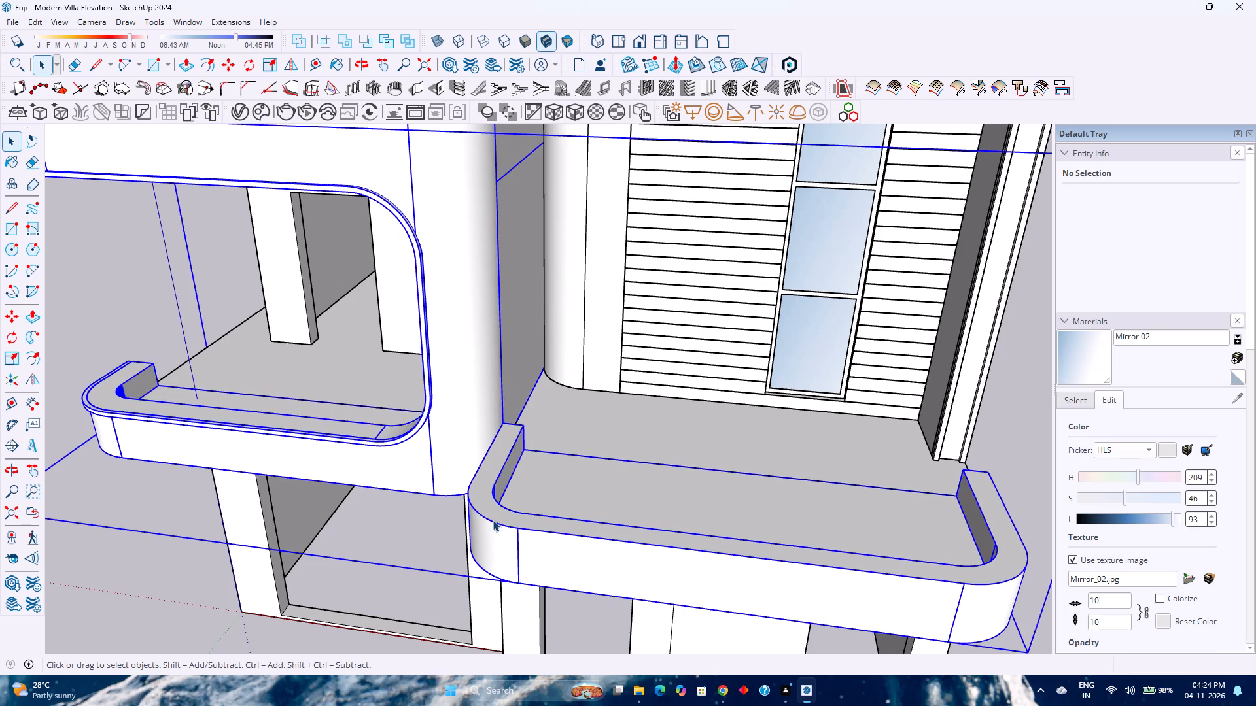
double_click(493, 520)
double_click(493, 522)
left_click(493, 522)
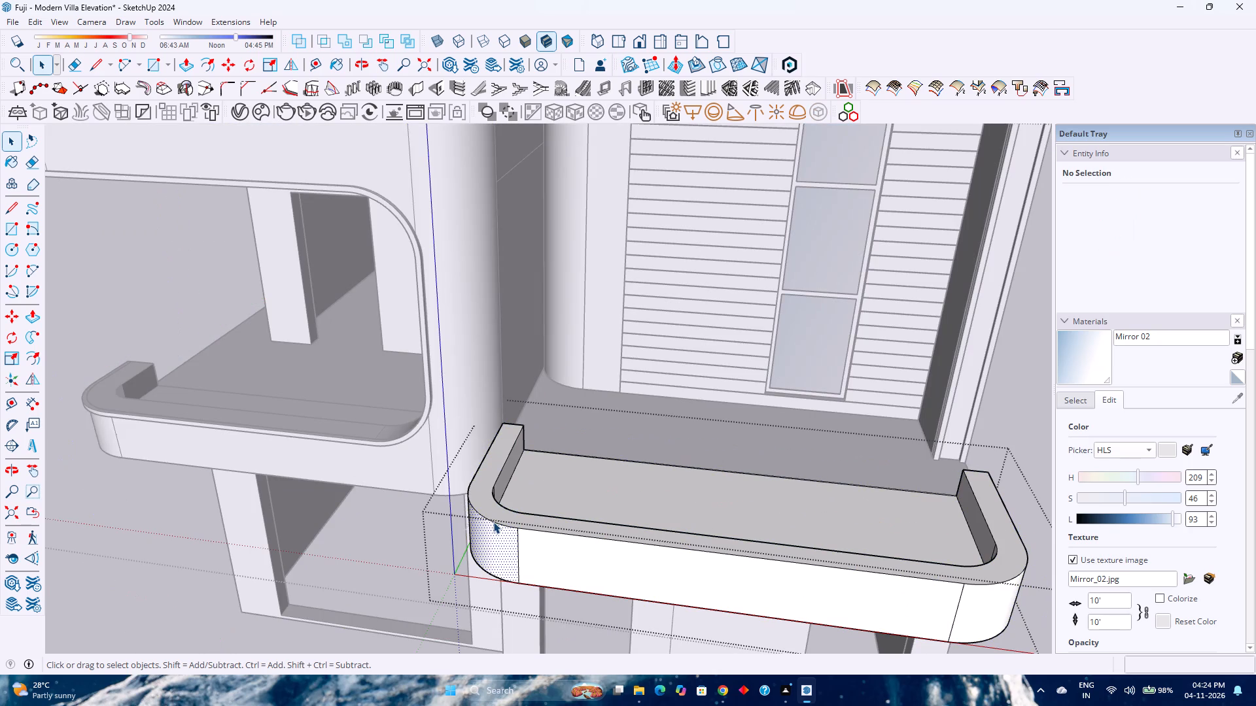
Offset the outer top edges of the slab's parapet, including both rounded corners, outward by 3 inches, then correct the offset to 2 inches.
left_click(495, 521)
scroll(495, 521, "up", 5)
middle_click_drag(495, 521, 521, 570)
middle_click(521, 571)
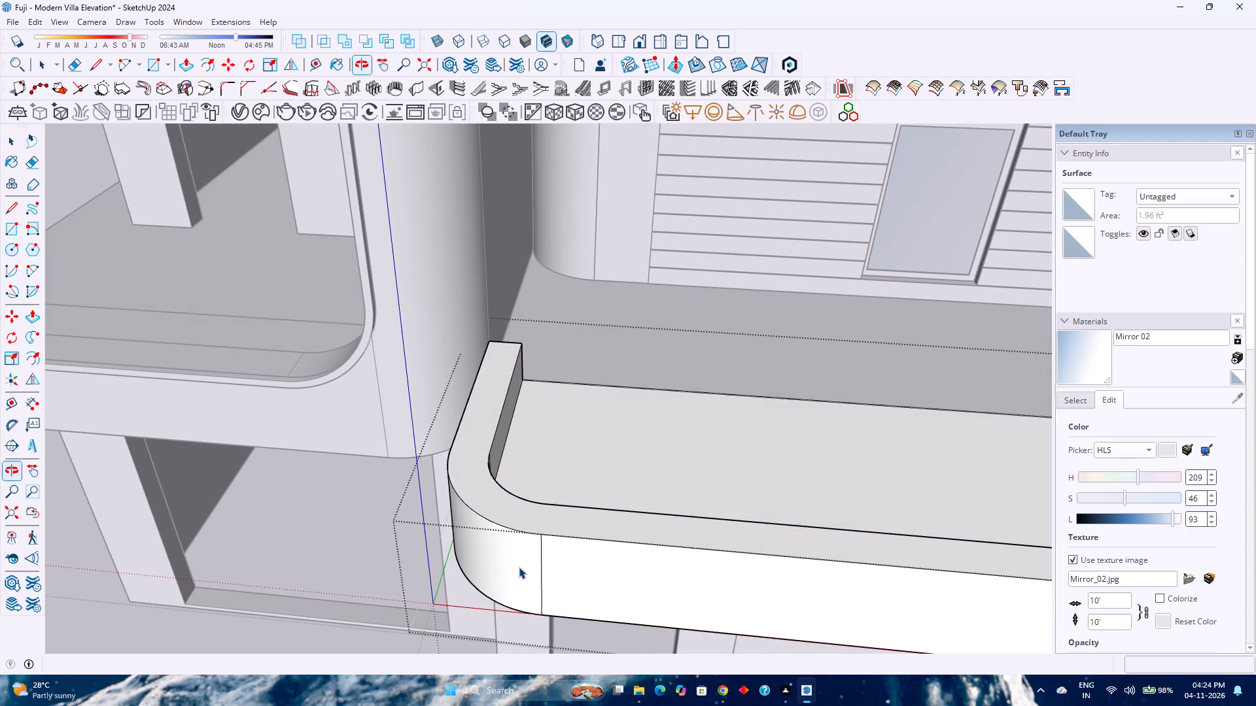
left_click(510, 528, "ctrl")
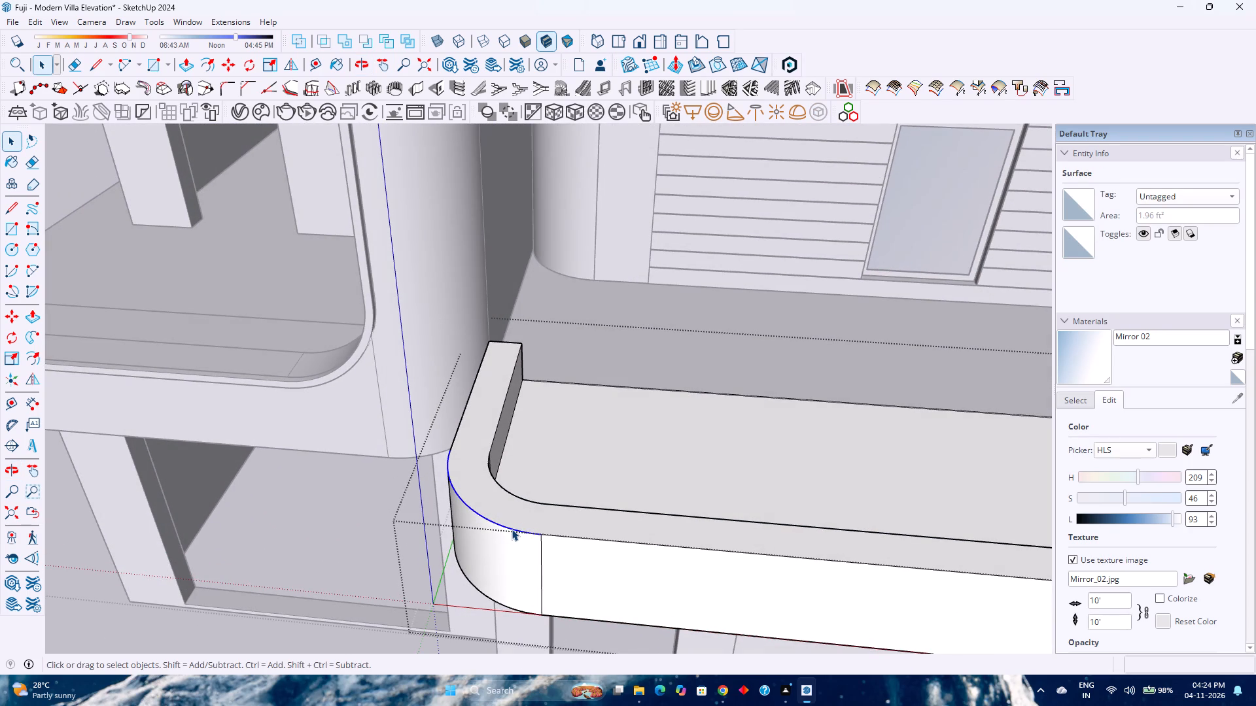
left_click(561, 535, "ctrl")
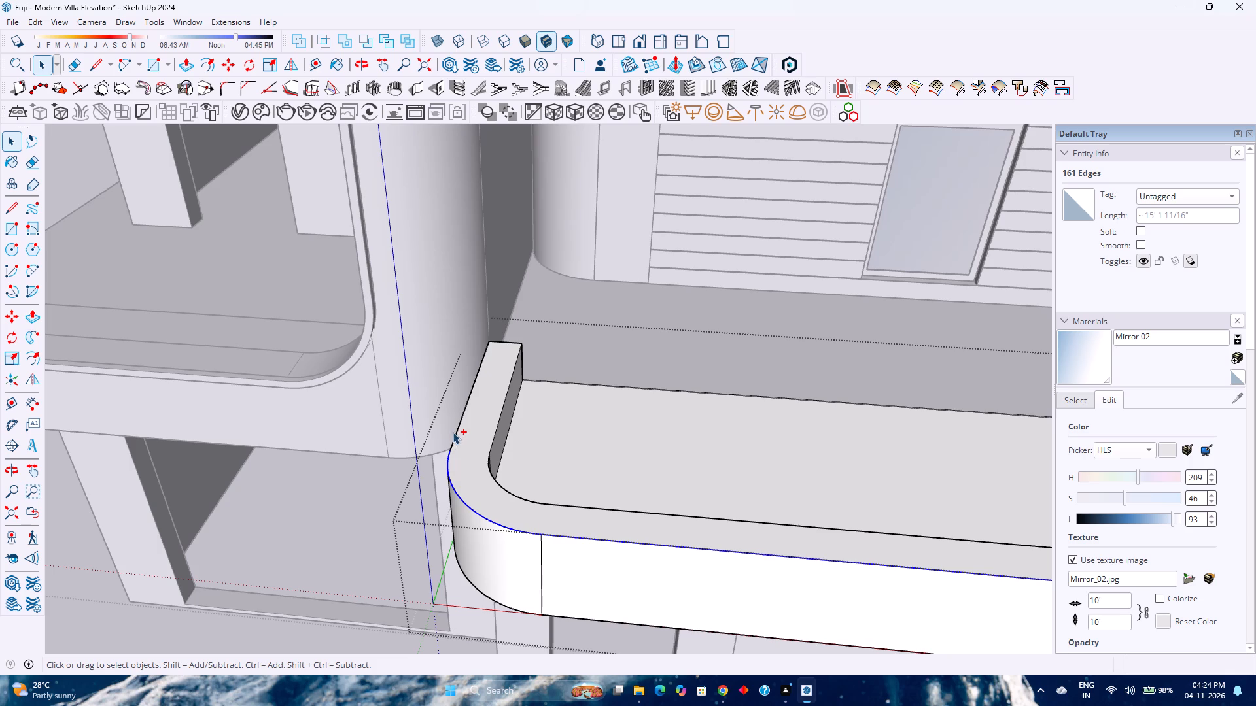
left_click(458, 429, "ctrl")
scroll(515, 393, "down", 2, "ctrl")
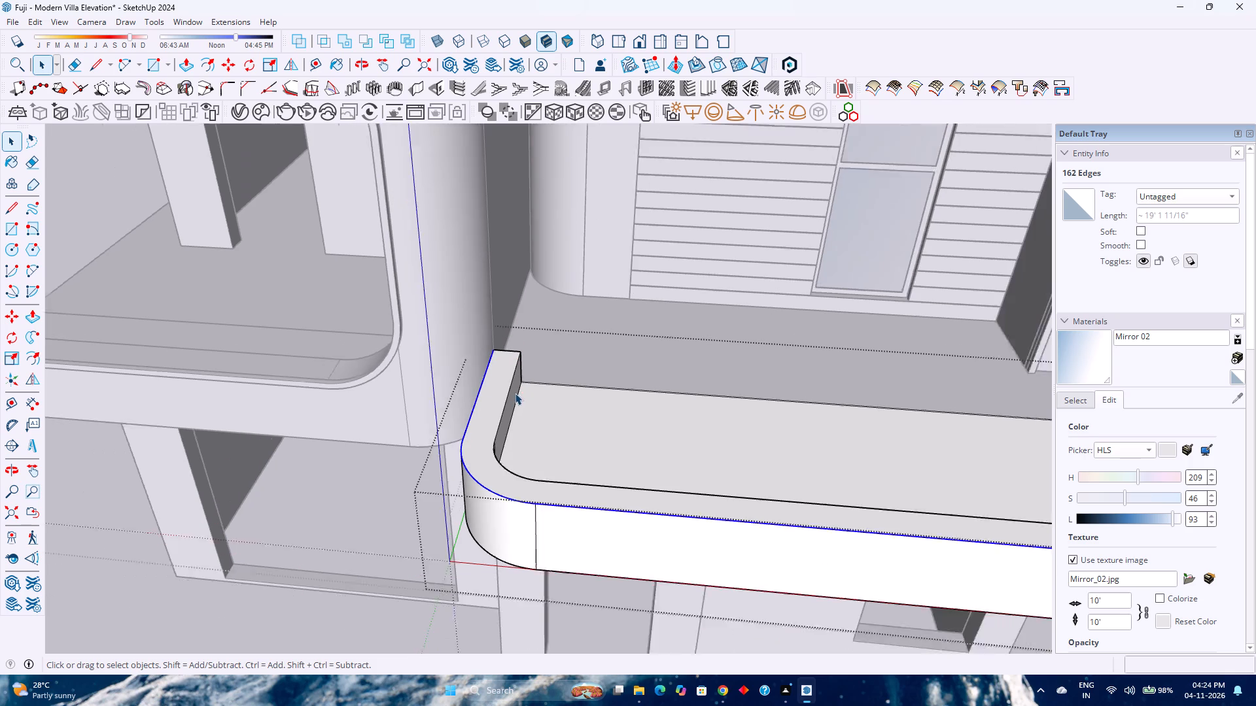
scroll(515, 393, "down", 2, "ctrl")
middle_click_drag(621, 436, 410, 418, "ctrl")
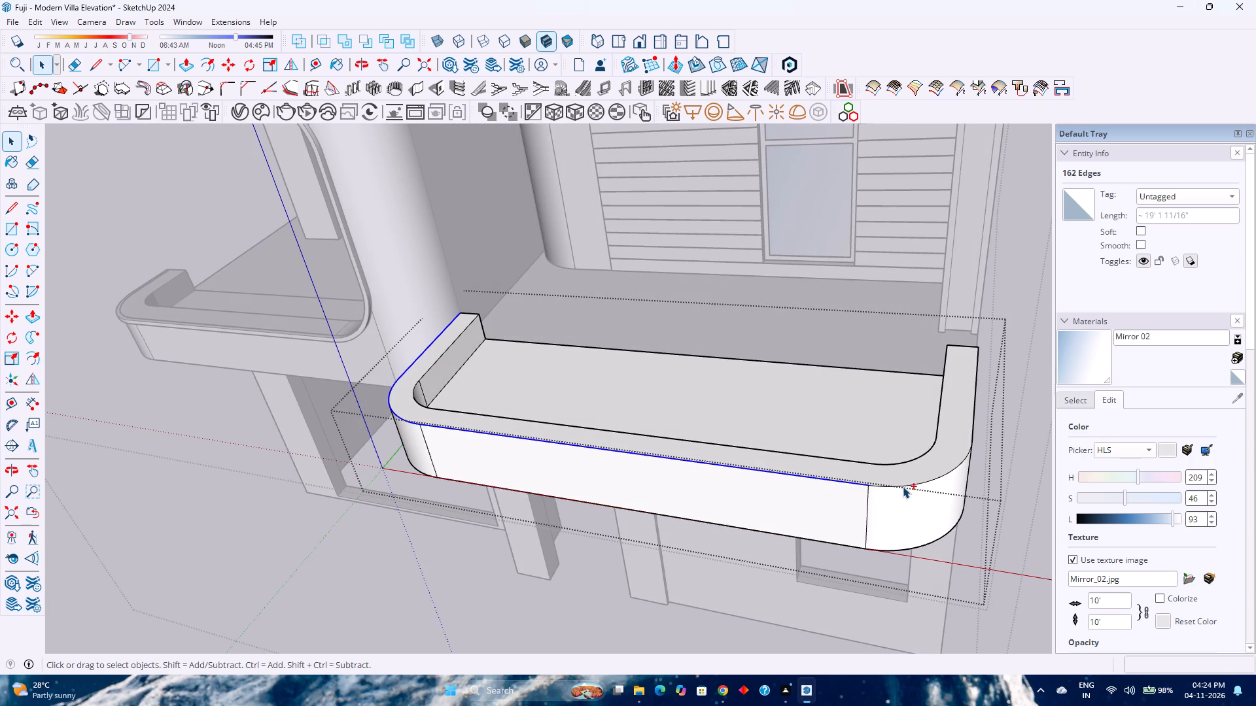
left_click(903, 486, "ctrl")
left_click(973, 418, "ctrl")
left_click(201, 73)
left_click(546, 466)
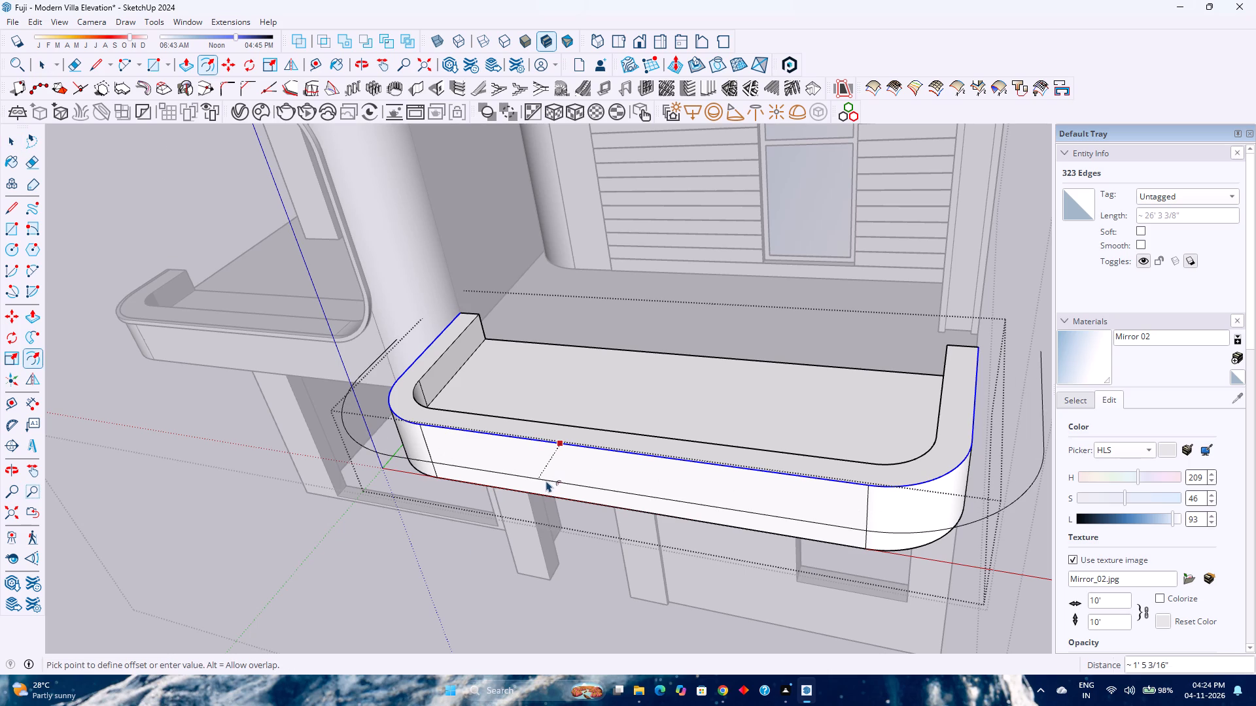
key("3")
key("Return")
key("2")
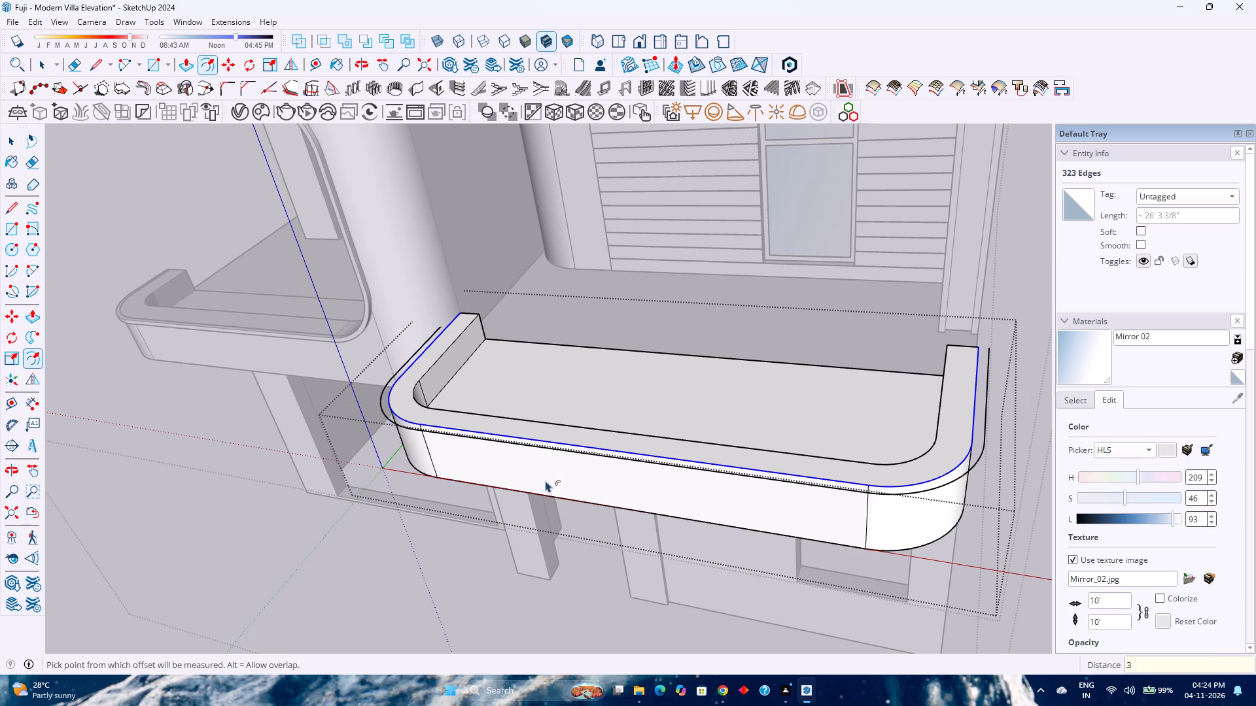
key("Return")
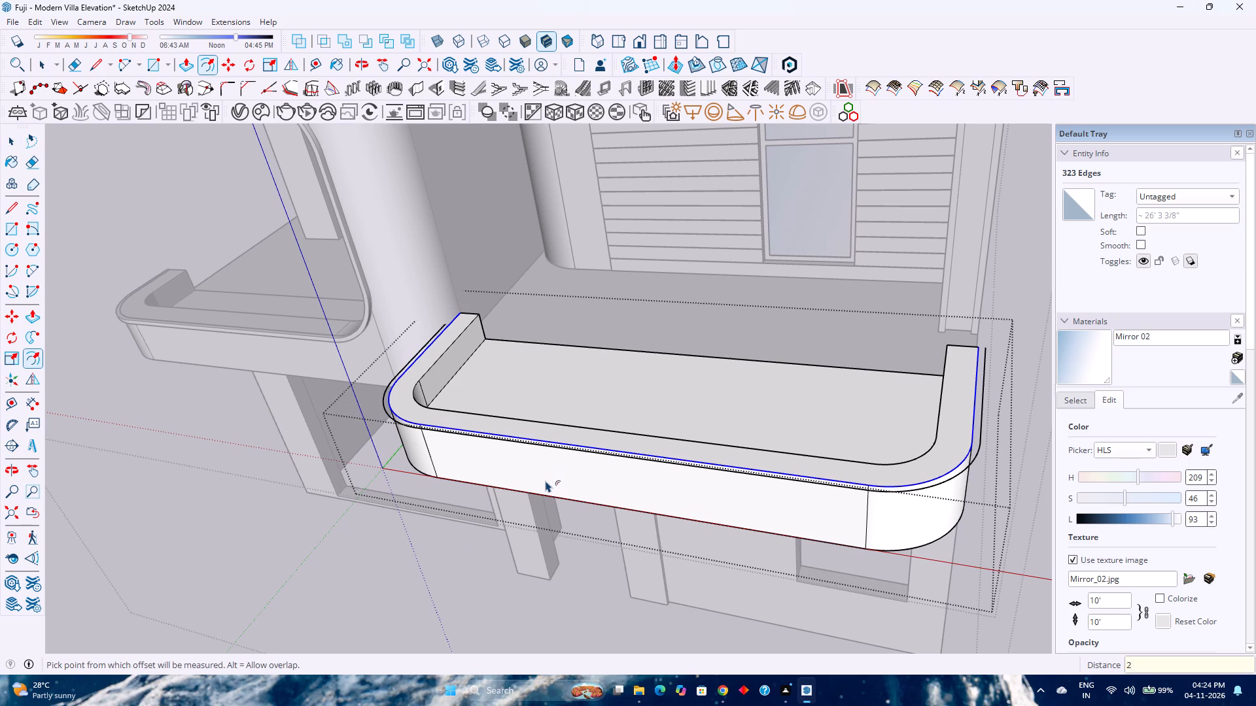
Draw a 2-inch line along the red axis from the parapet's outer corner beside the balcony frame to the offset outline's end.
middle_click(472, 329)
middle_click_drag(474, 331, 584, 379)
scroll(608, 386, "up", 4)
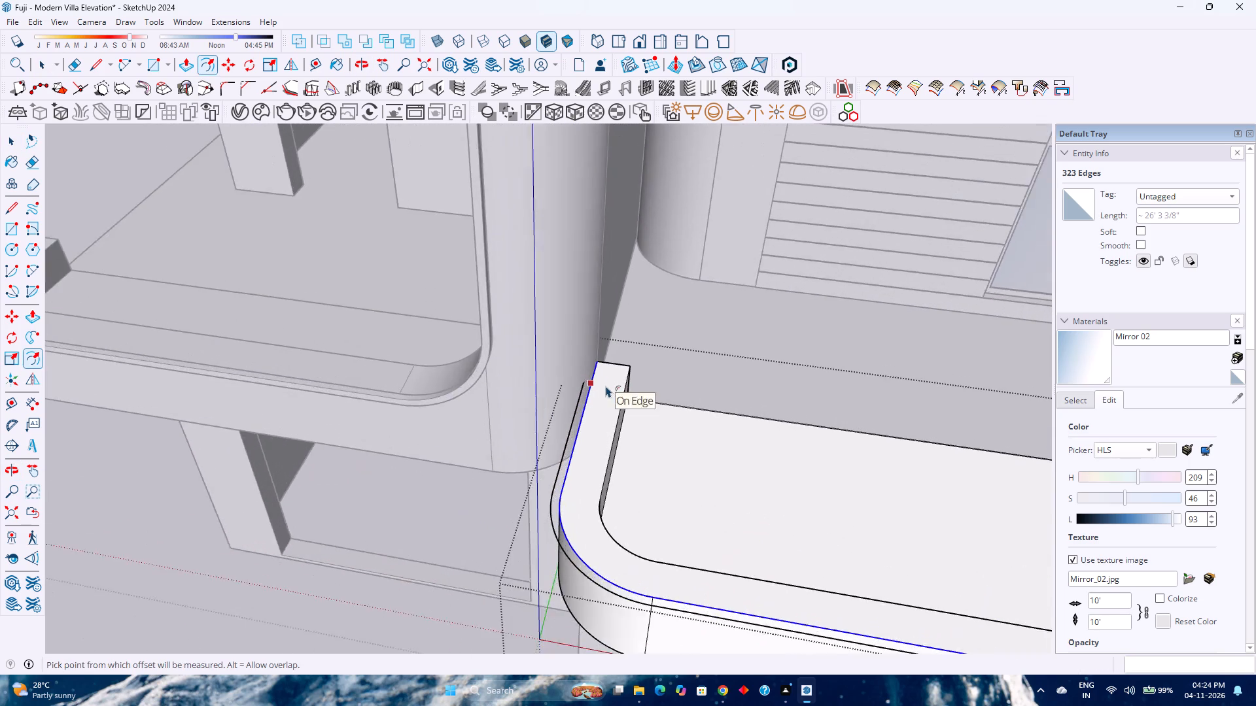
scroll(606, 386, "up", 10)
key("l")
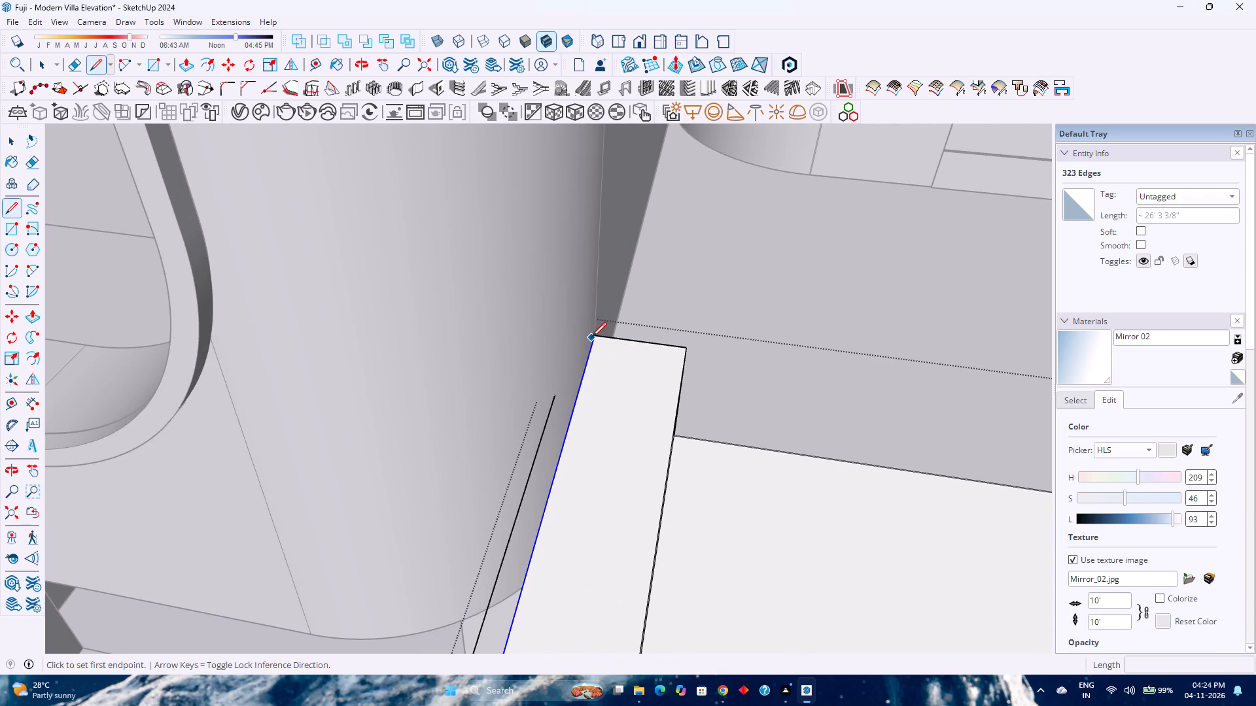
scroll(597, 335, "up", 7)
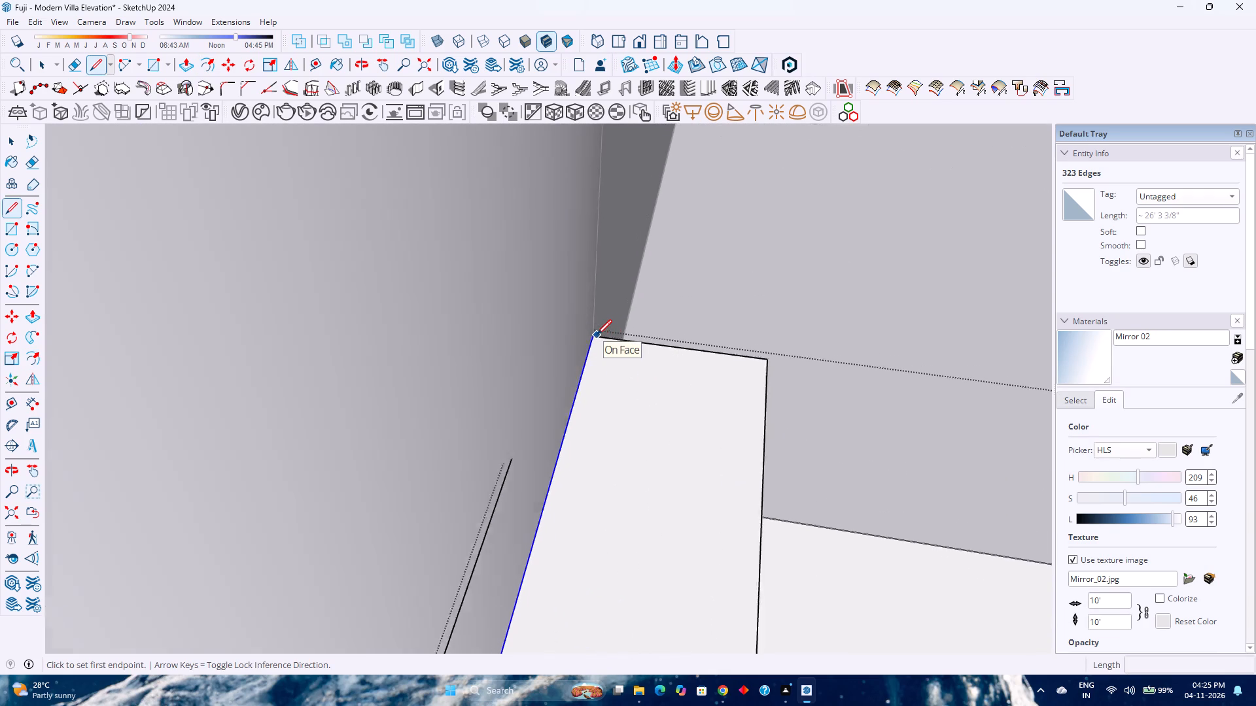
scroll(597, 335, "up", 6)
left_click(593, 334)
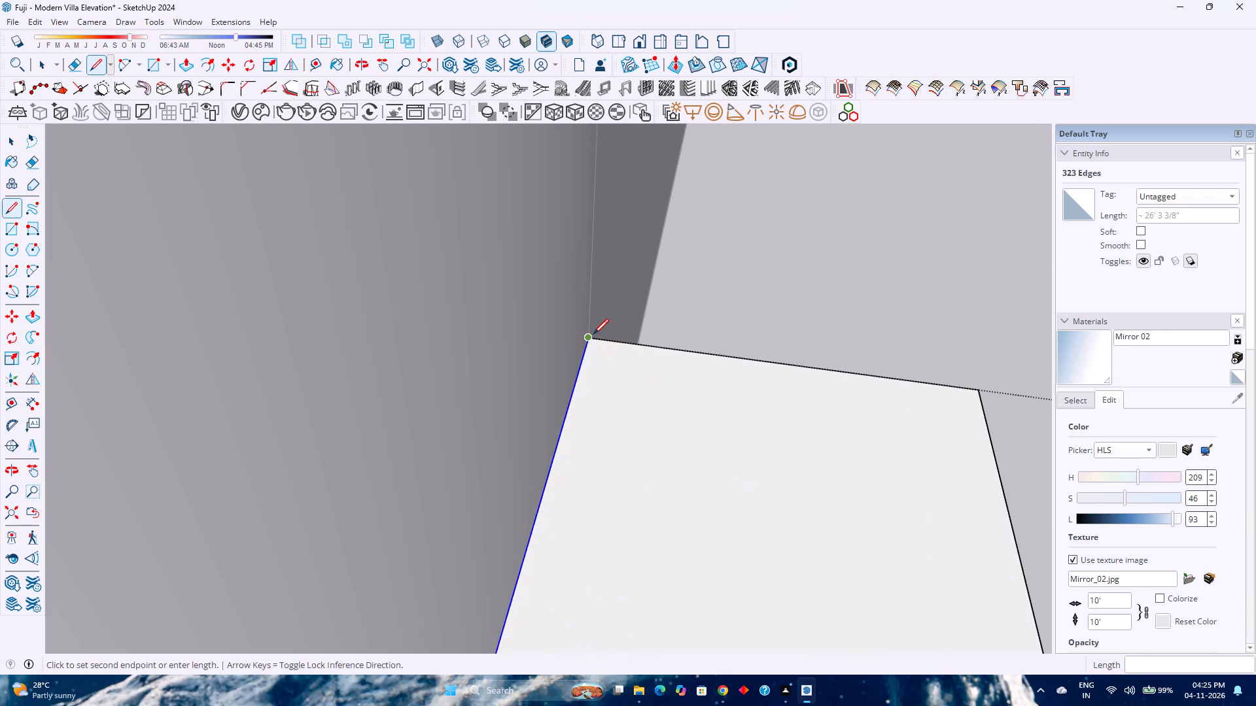
key("Right")
scroll(531, 333, "down", 9)
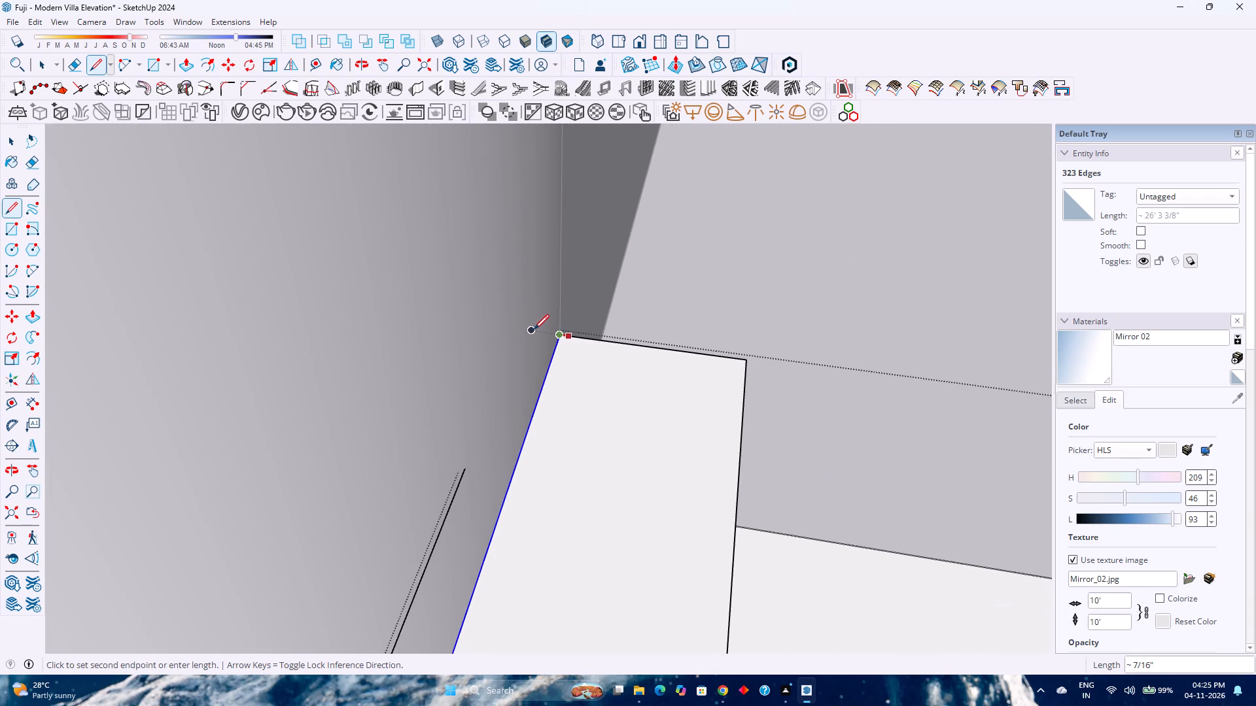
scroll(452, 328, "down", 1)
scroll(553, 337, "down", 4)
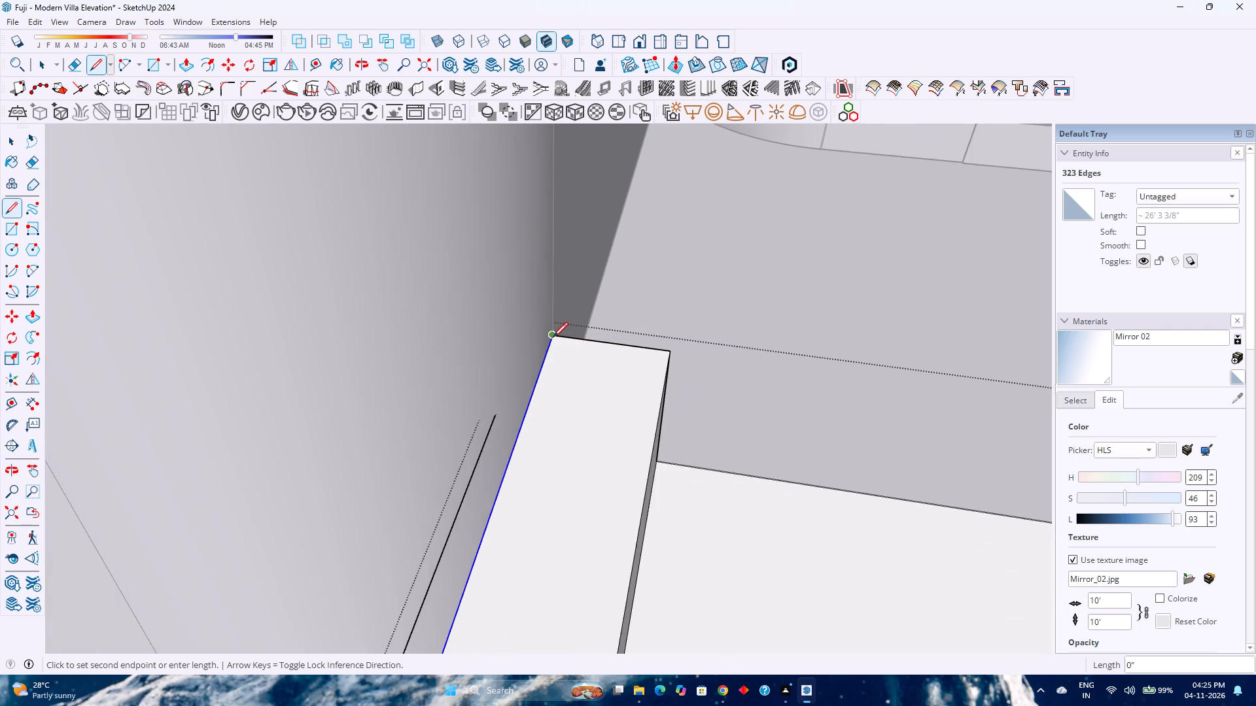
scroll(553, 337, "down", 3)
middle_click_drag(455, 348, 421, 348)
middle_click_drag(421, 348, 712, 291)
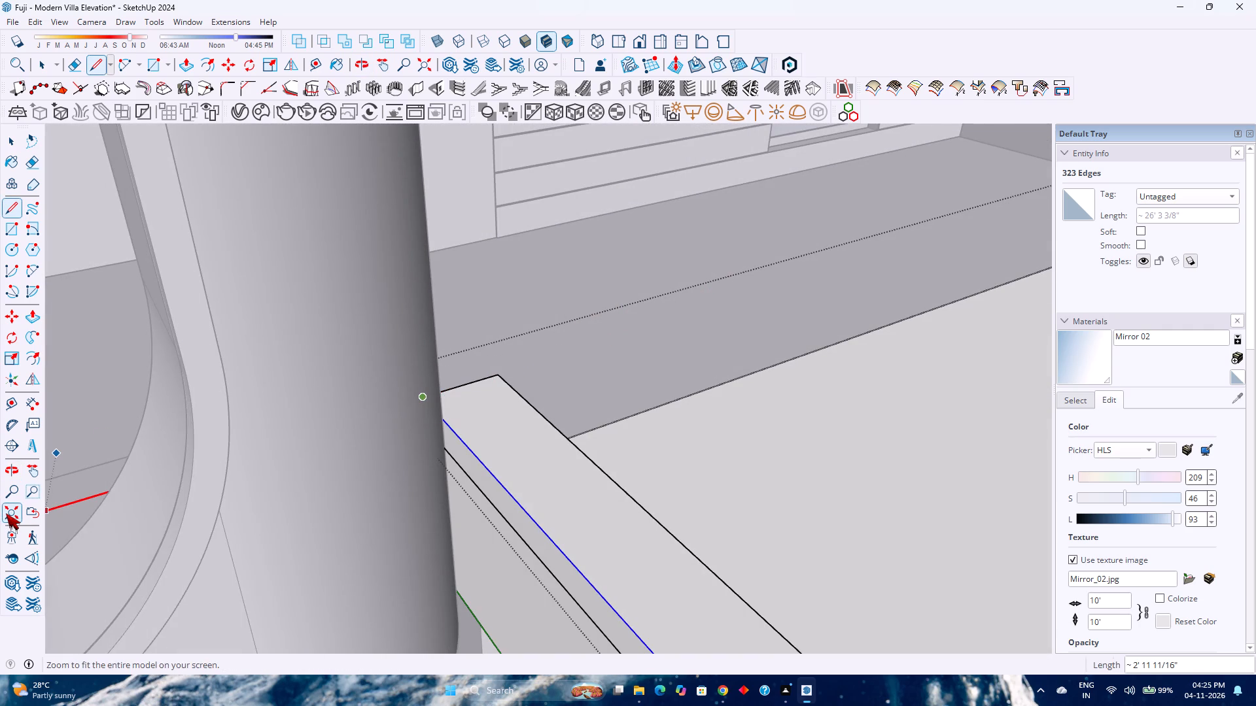
key("2")
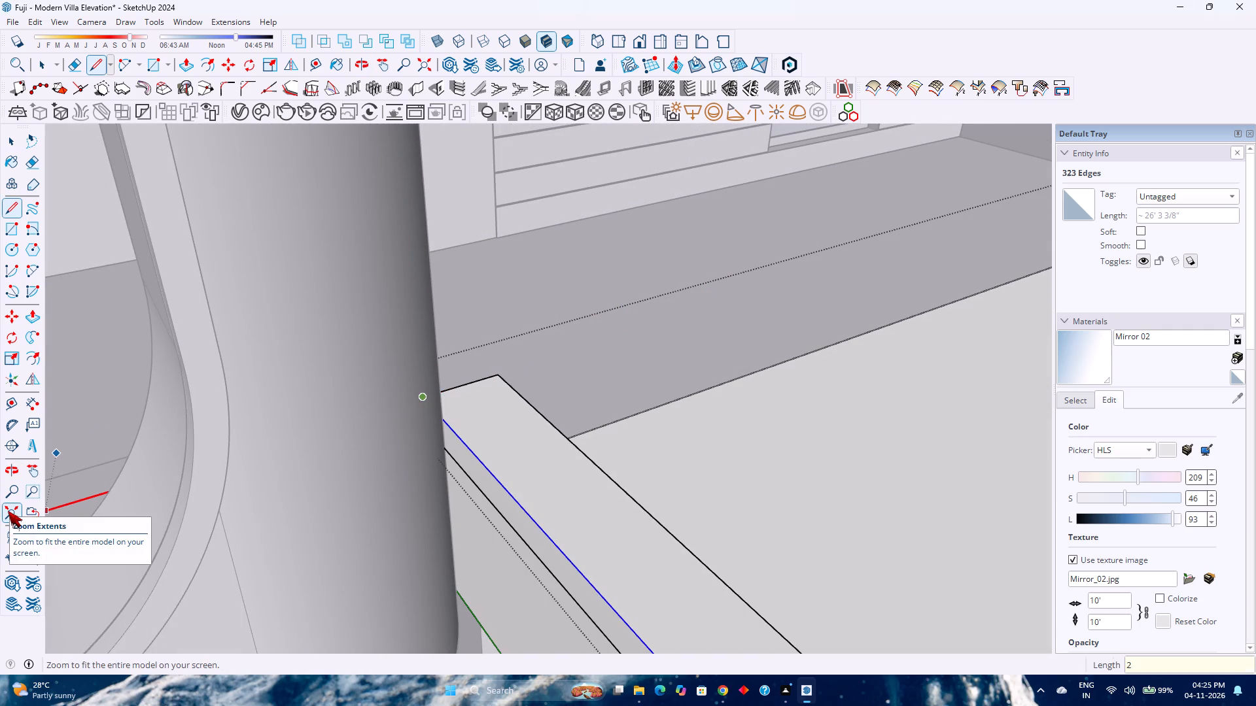
key("Return")
scroll(10, 509, "down", 8)
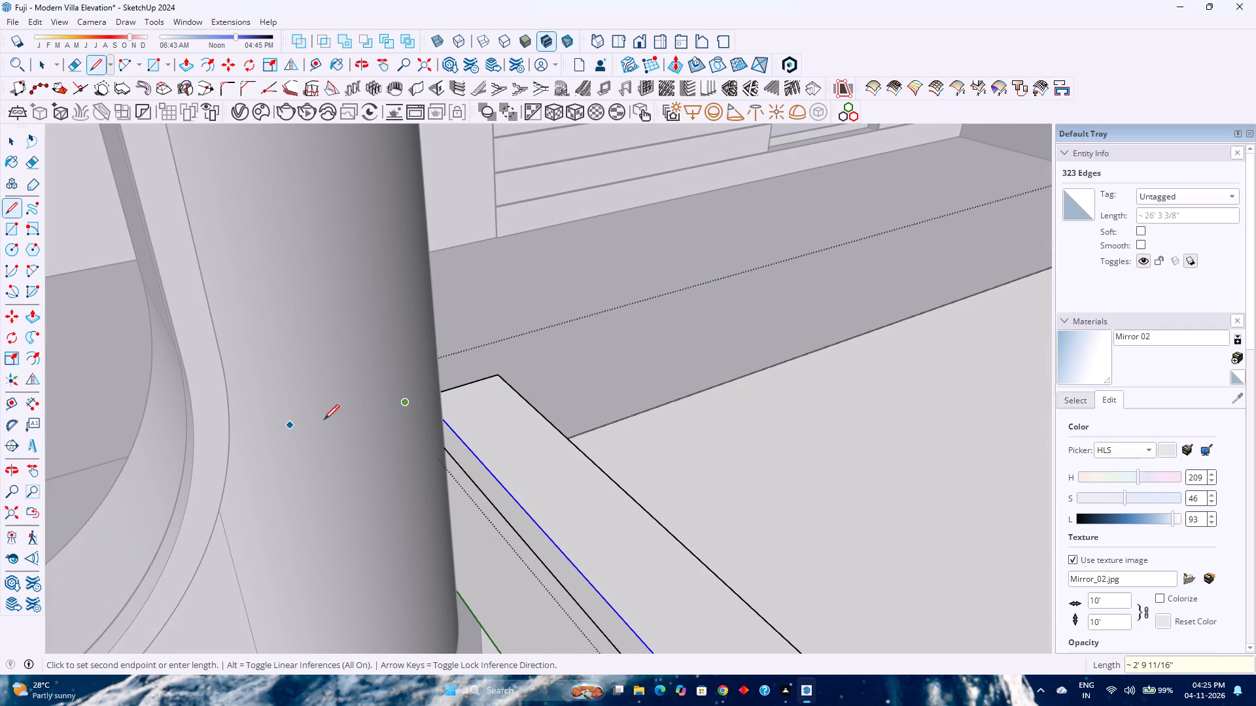
scroll(351, 418, "down", 5)
middle_click_drag(578, 441, 420, 453, "shift")
middle_click(418, 453, "shift")
scroll(470, 429, "down", 2)
middle_click_drag(593, 422, 515, 433, "shift")
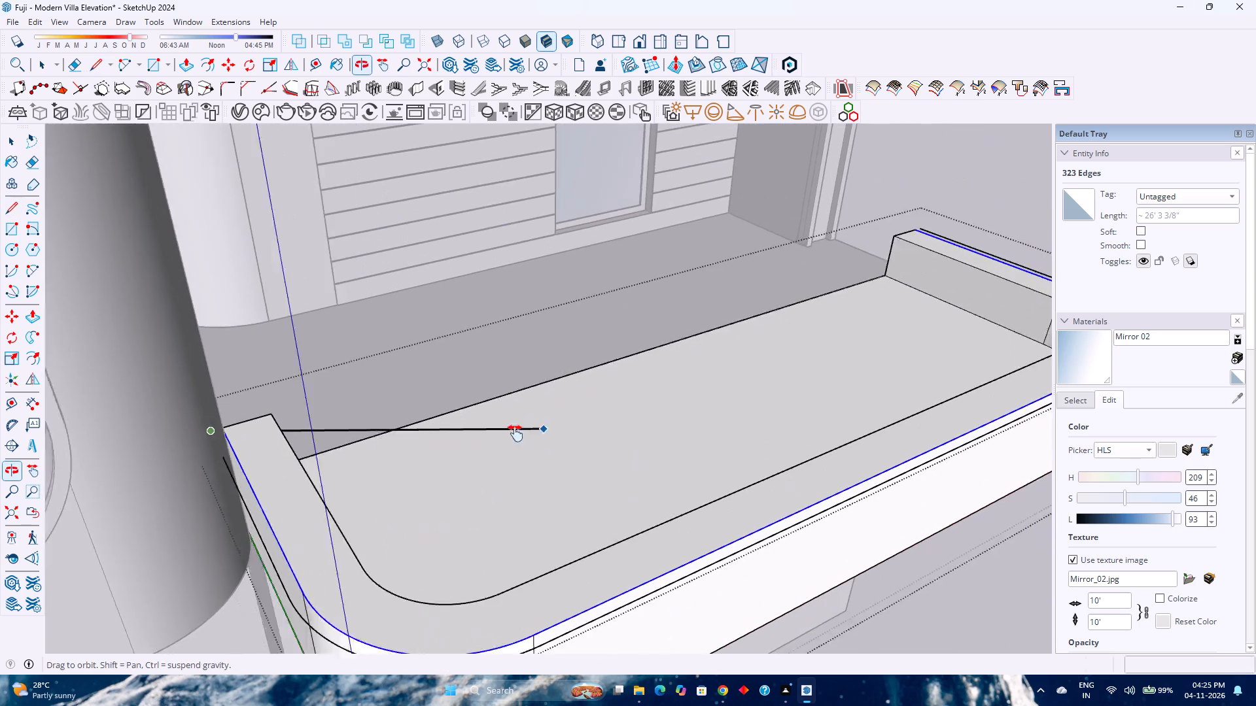
middle_click_drag(515, 433, 443, 447, "shift")
key("Escape")
Draw a line joining the parapet's outer corner to the offset outline at the opposite end, closing the border strip.
middle_click_drag(515, 414, 337, 428)
scroll(410, 410, "down", 3)
middle_click_drag(503, 403, 228, 484, "shift")
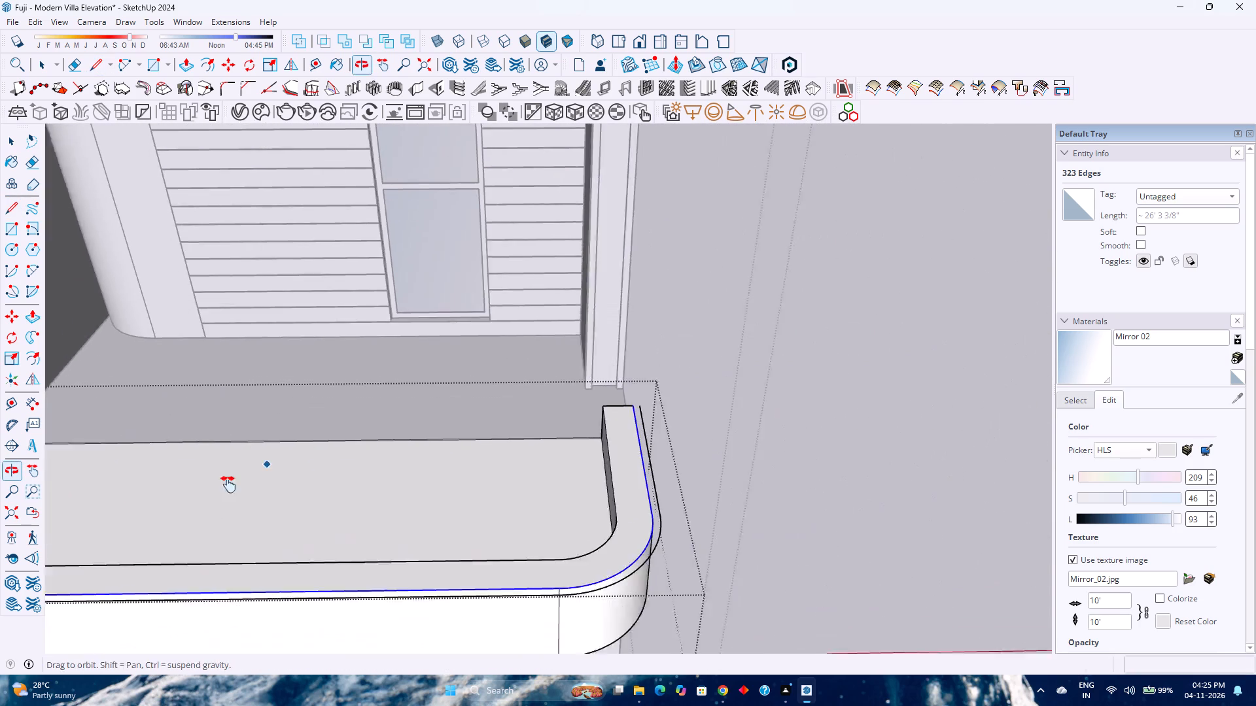
middle_click_drag(228, 484, 226, 486, "shift")
scroll(590, 412, "up", 8)
left_click(610, 425)
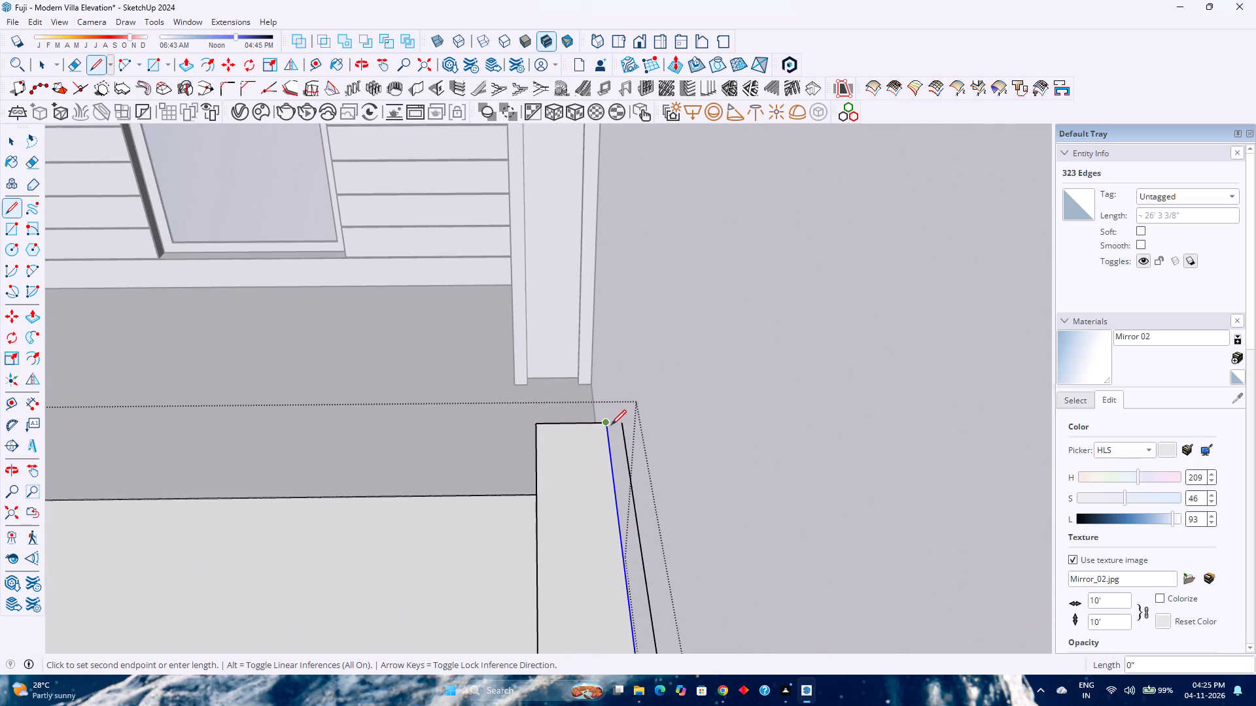
left_click(619, 423)
key("space")
Push/Pull the border strip around the parapet top downward by 2 inches and leave the slab's nested group.
scroll(600, 428, "down", 8)
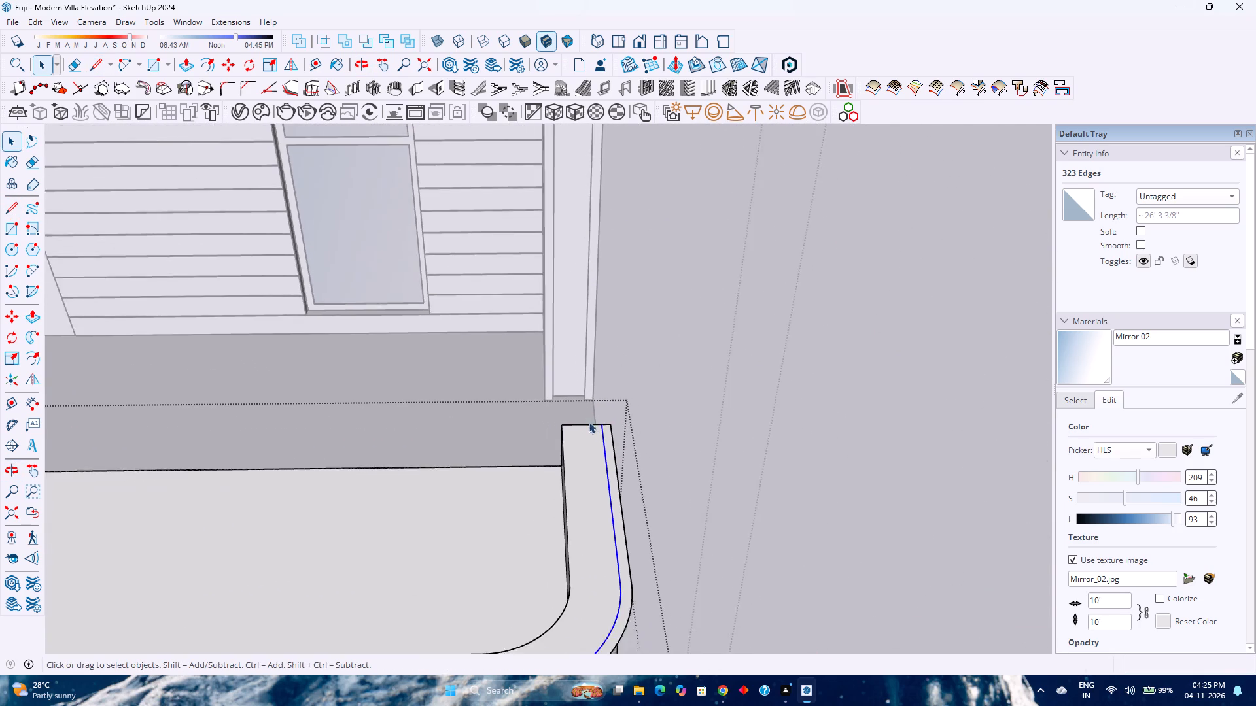
scroll(589, 422, "down", 10)
scroll(548, 497, "up", 12)
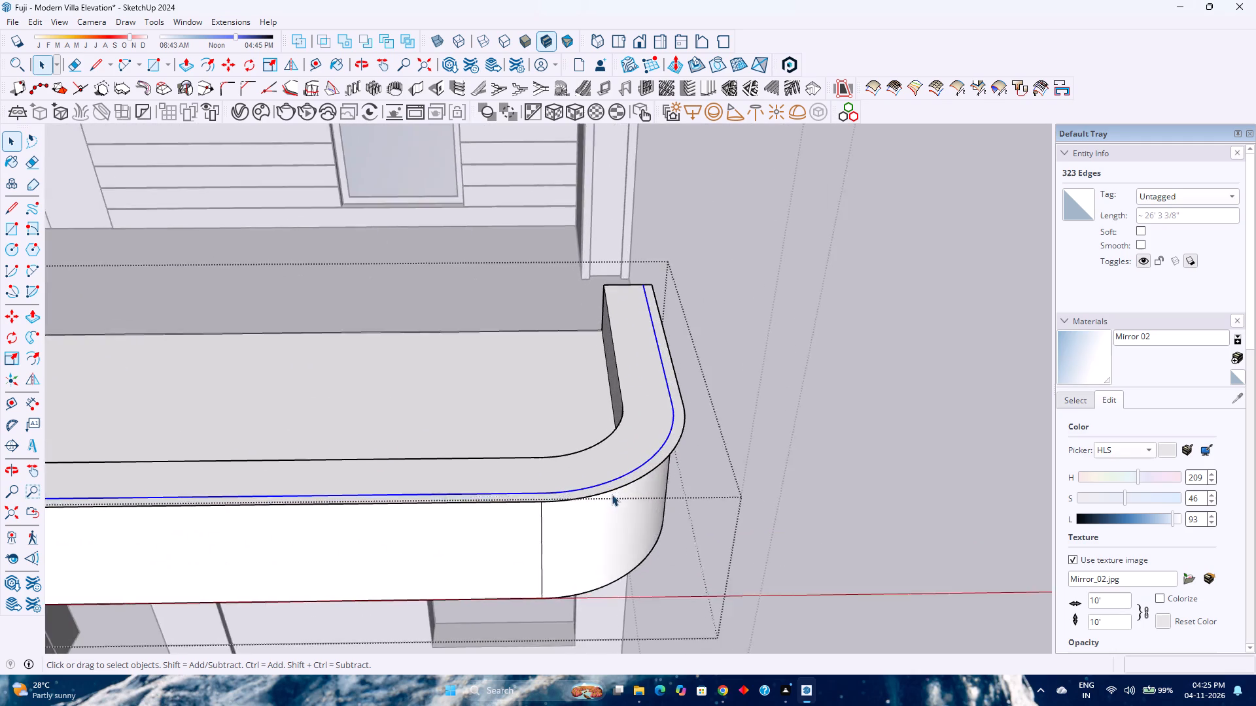
scroll(612, 494, "up", 4)
key("p")
left_click(633, 473)
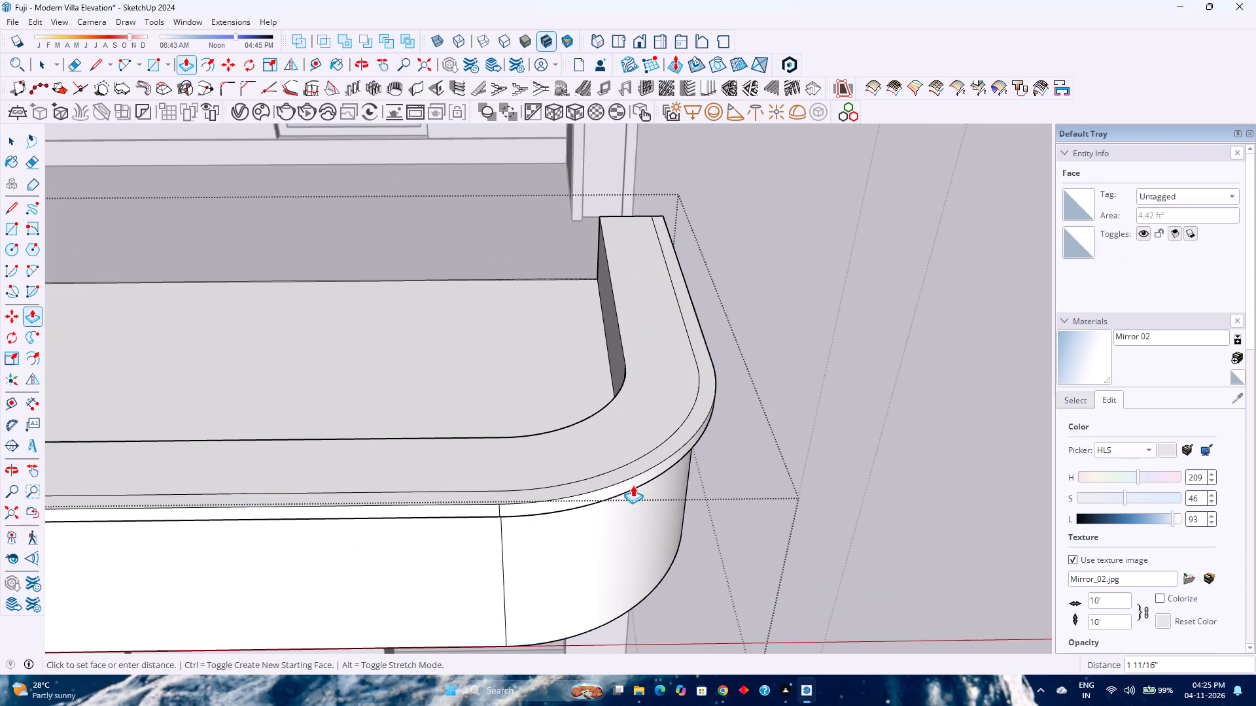
key("2")
key("Return")
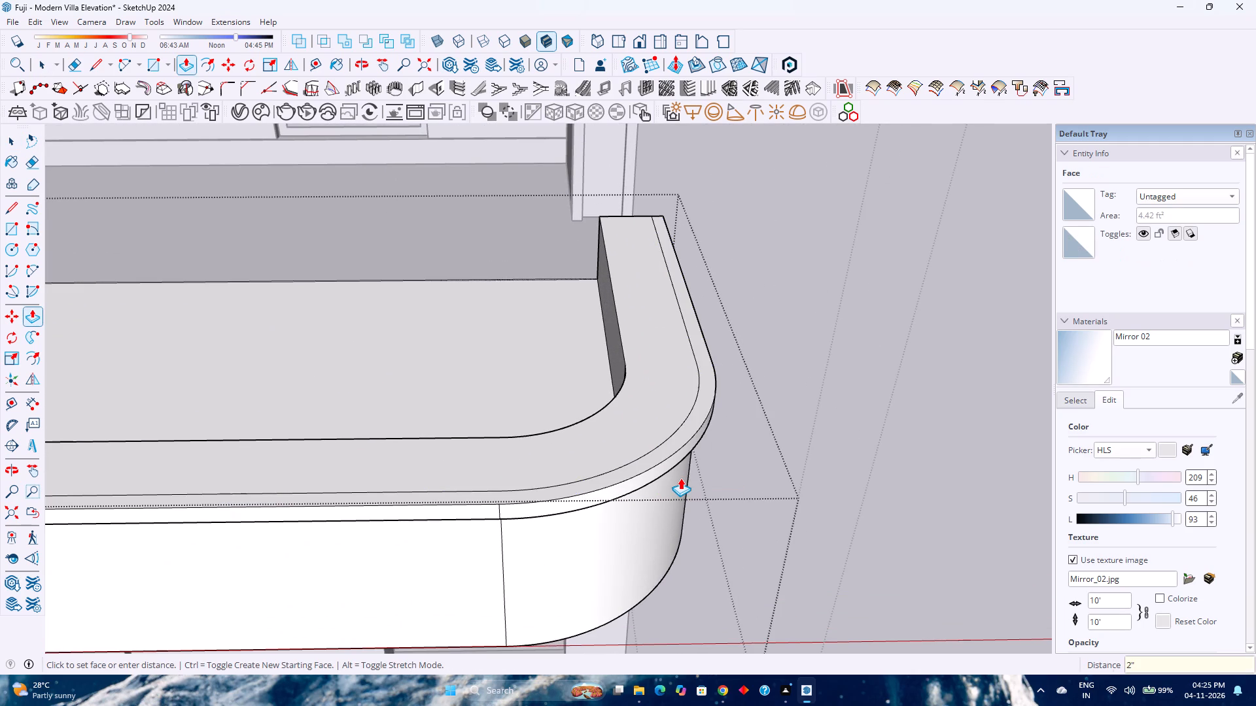
scroll(589, 333, "down", 13)
middle_click_drag(328, 448, 455, 374)
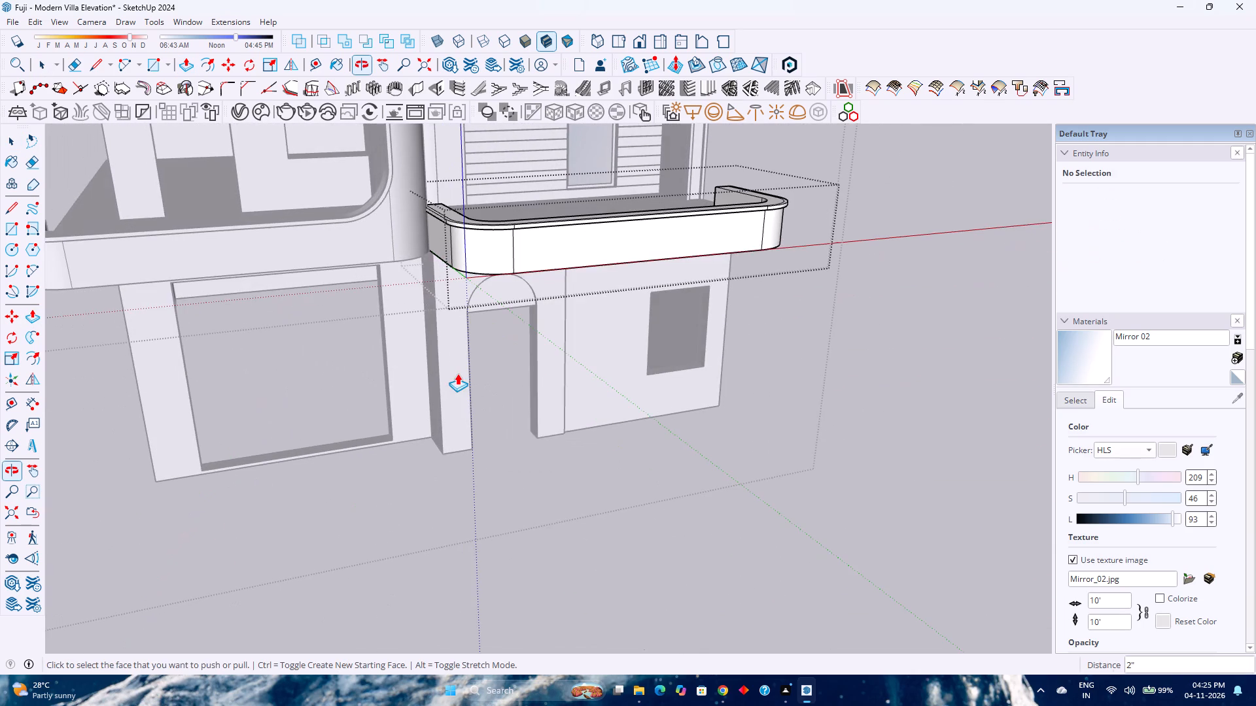
scroll(452, 239, "up", 6)
middle_click_drag(453, 244, 323, 380)
middle_click(323, 380)
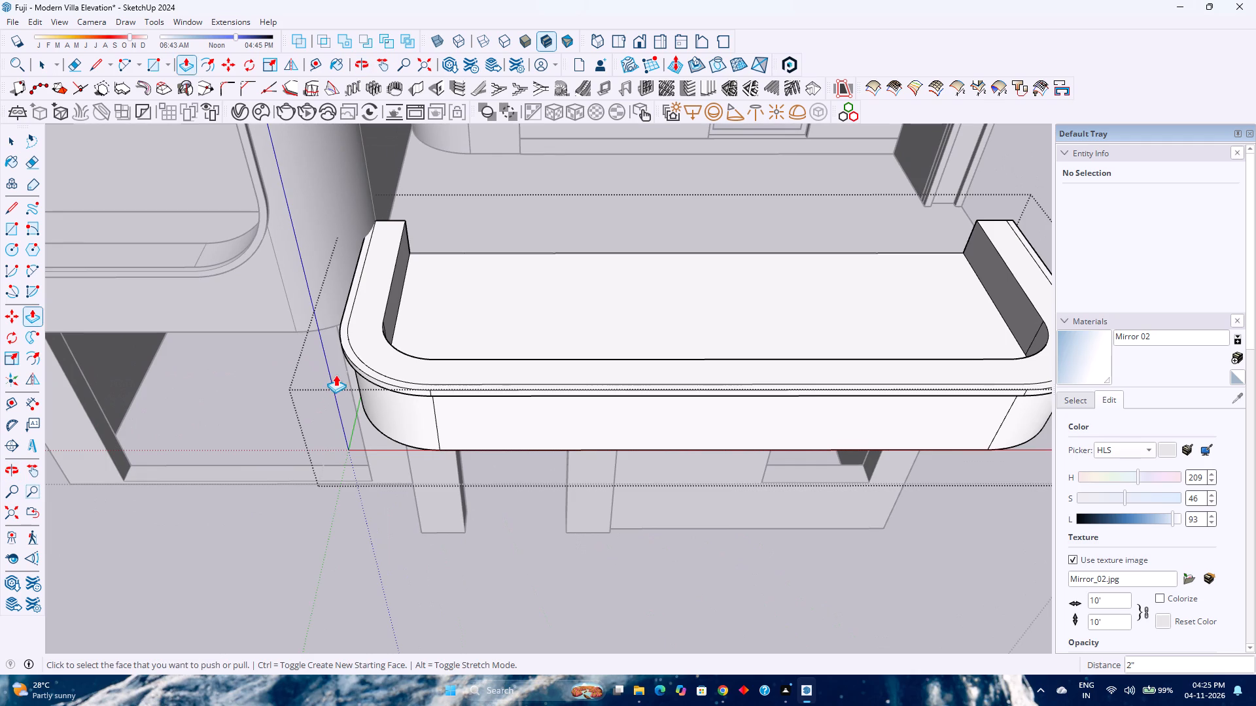
key("space")
key("Escape")
Examine the projecting top border, its junction with the balcony frame and the slab's underside from several angles.
scroll(393, 339, "down", 3)
middle_click_drag(331, 332, 345, 445, "shift")
middle_click(345, 445, "shift")
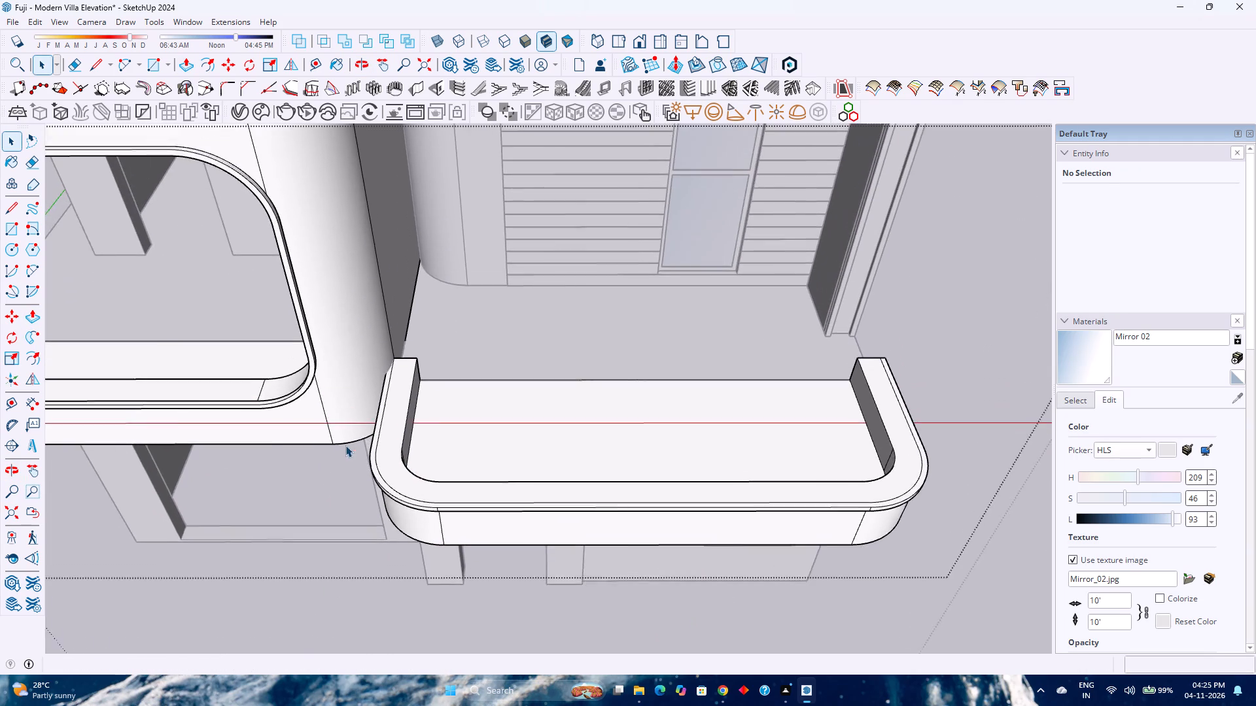
middle_click_drag(343, 445, 349, 302)
middle_click(349, 302)
scroll(409, 448, "up", 4)
middle_click_drag(368, 482, 367, 428)
middle_click(367, 428)
scroll(381, 399, "up", 3)
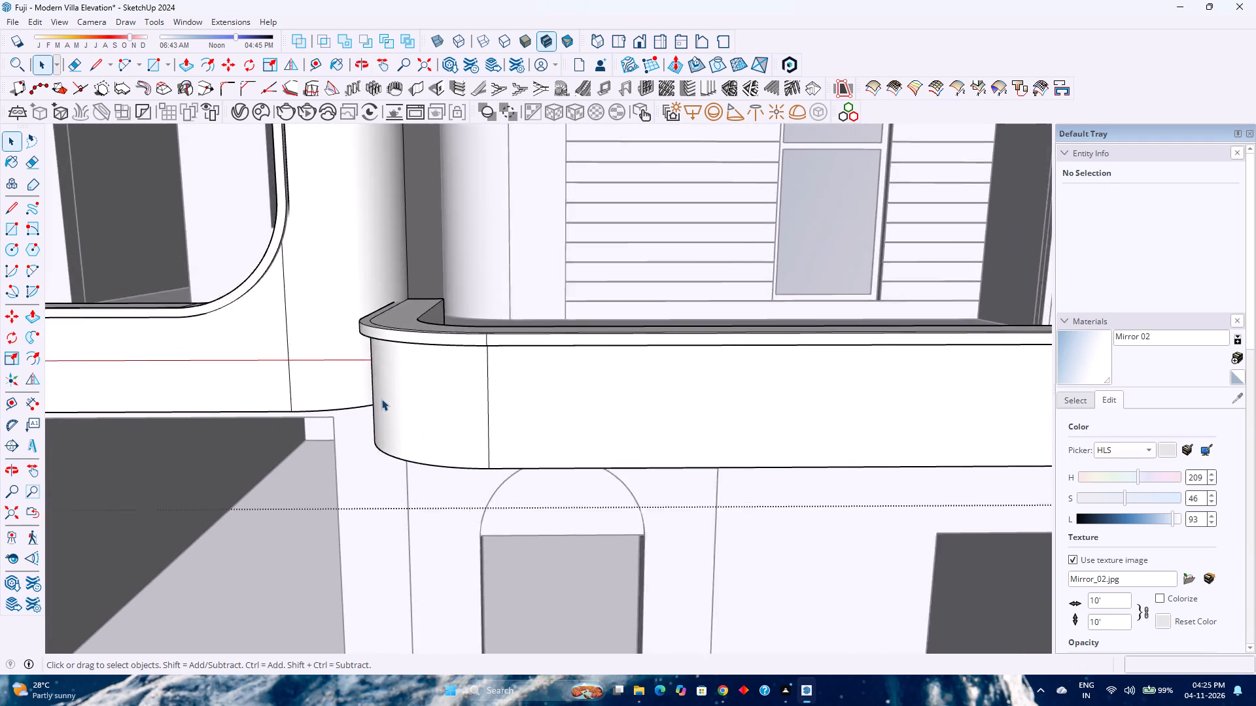
scroll(379, 400, "up", 3)
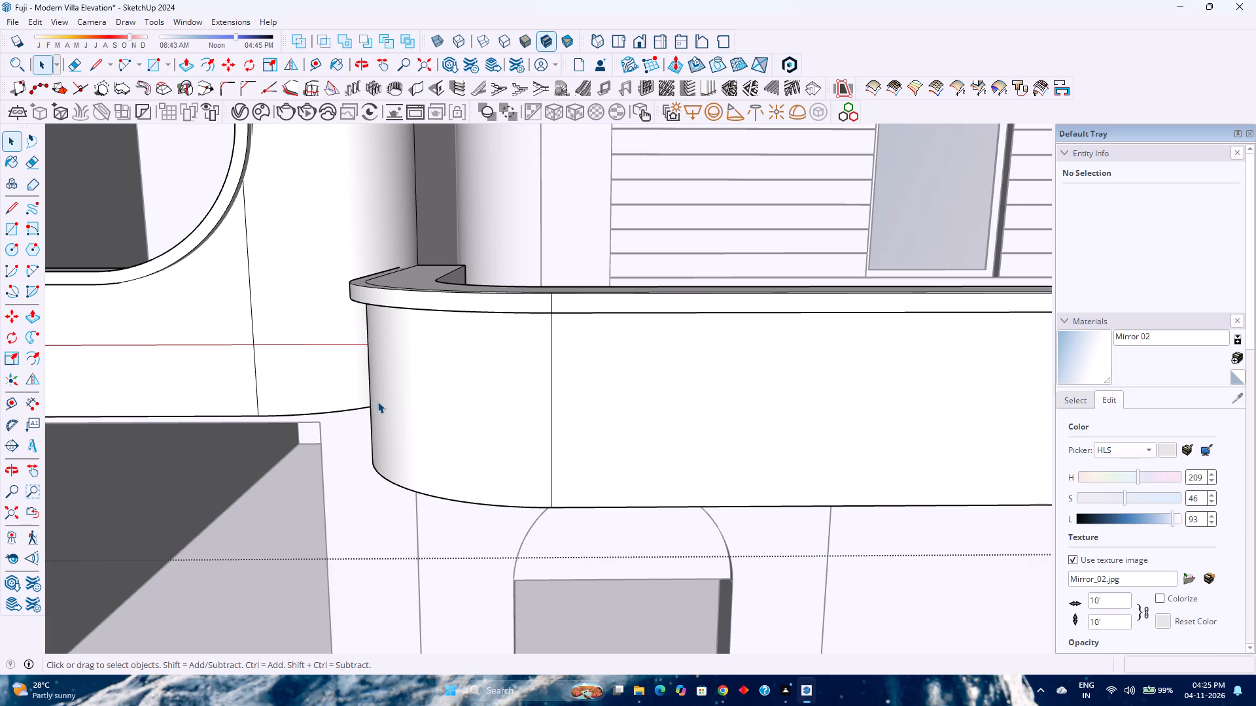
middle_click_drag(376, 292, 300, 430)
middle_click(300, 430)
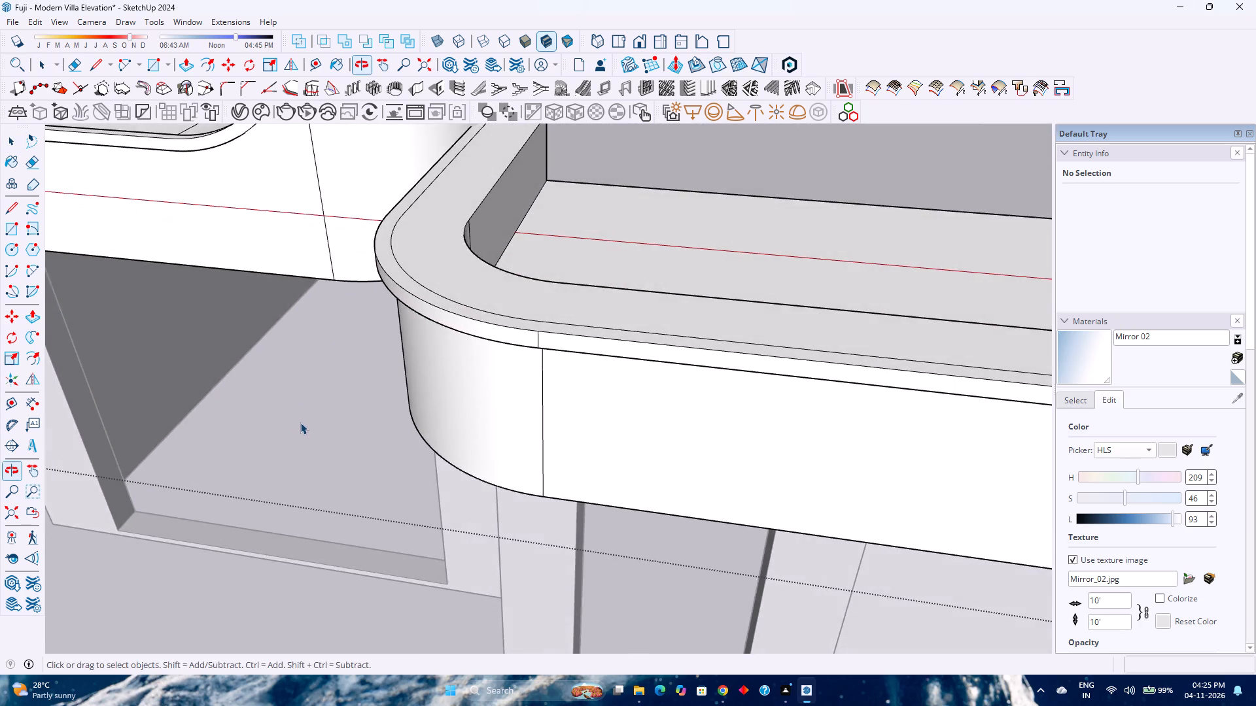
scroll(300, 419, "down", 3)
middle_click_drag(300, 419, 326, 396)
middle_click(326, 396)
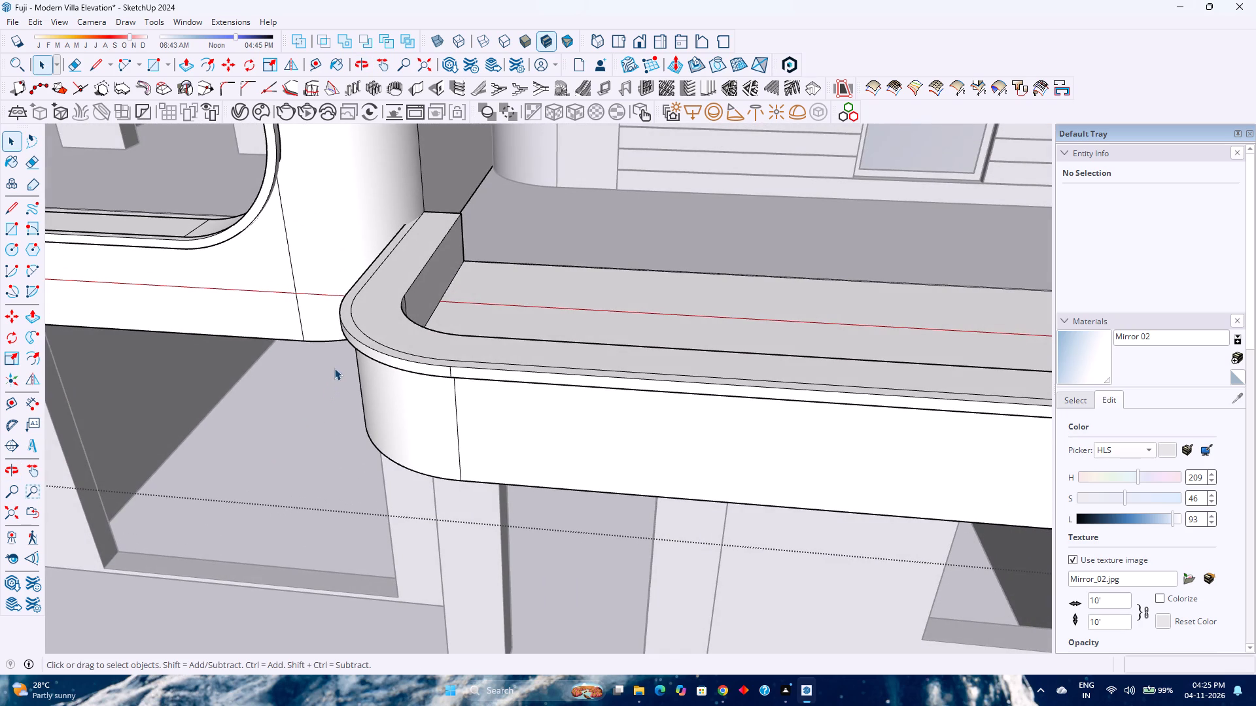
middle_click_drag(328, 393, 338, 375)
middle_click_drag(338, 375, 457, 284)
middle_click(462, 281)
middle_click_drag(360, 428, 480, 292)
middle_click(482, 291)
middle_click_drag(307, 456, 393, 358)
middle_click(393, 358)
middle_click_drag(295, 467, 324, 409)
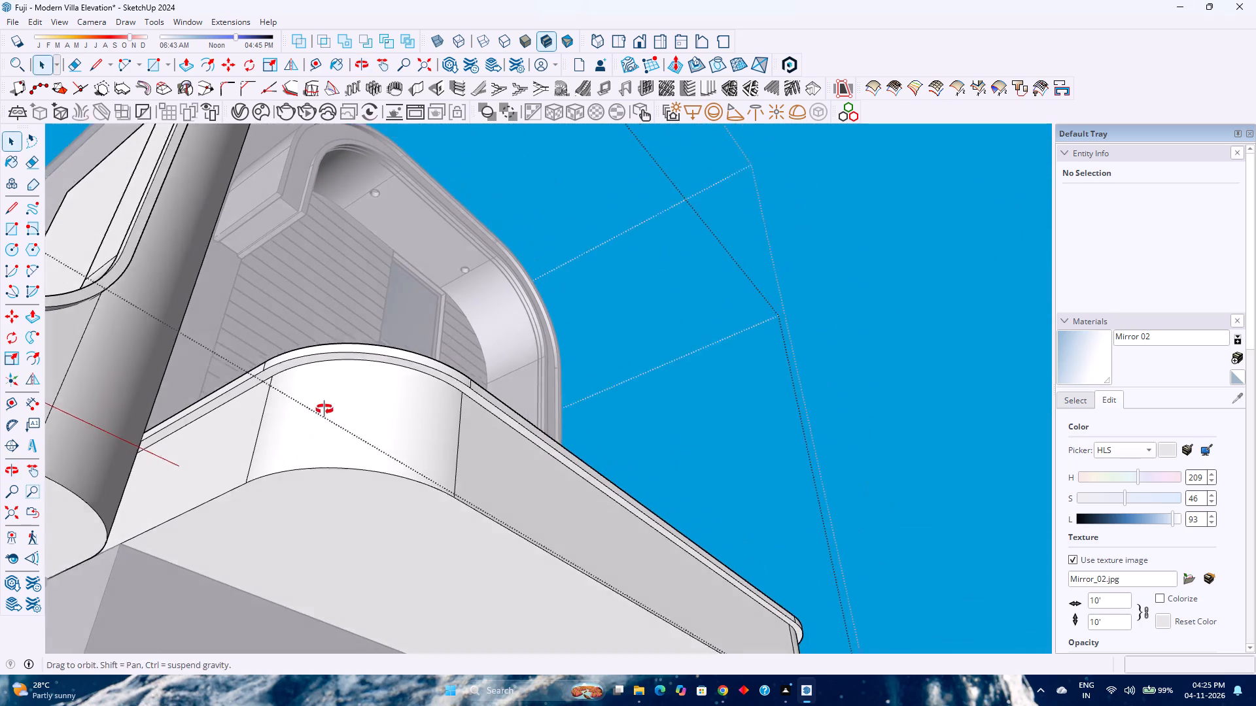
middle_click_drag(324, 409, 325, 405)
Reopen the slab's nested group and offset its outer bottom edges, including both rounded corners, outward by 2 inches.
left_click(175, 518)
double_click(175, 518)
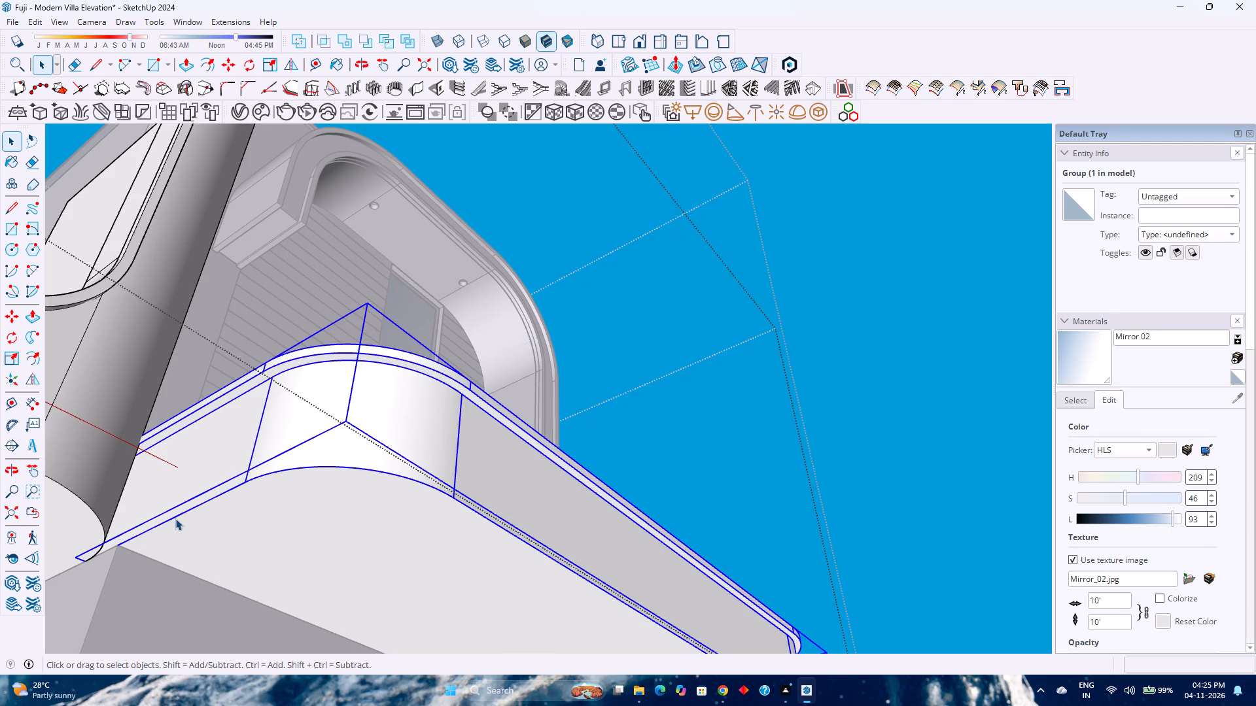
left_click(178, 516)
left_click(273, 473, "ctrl")
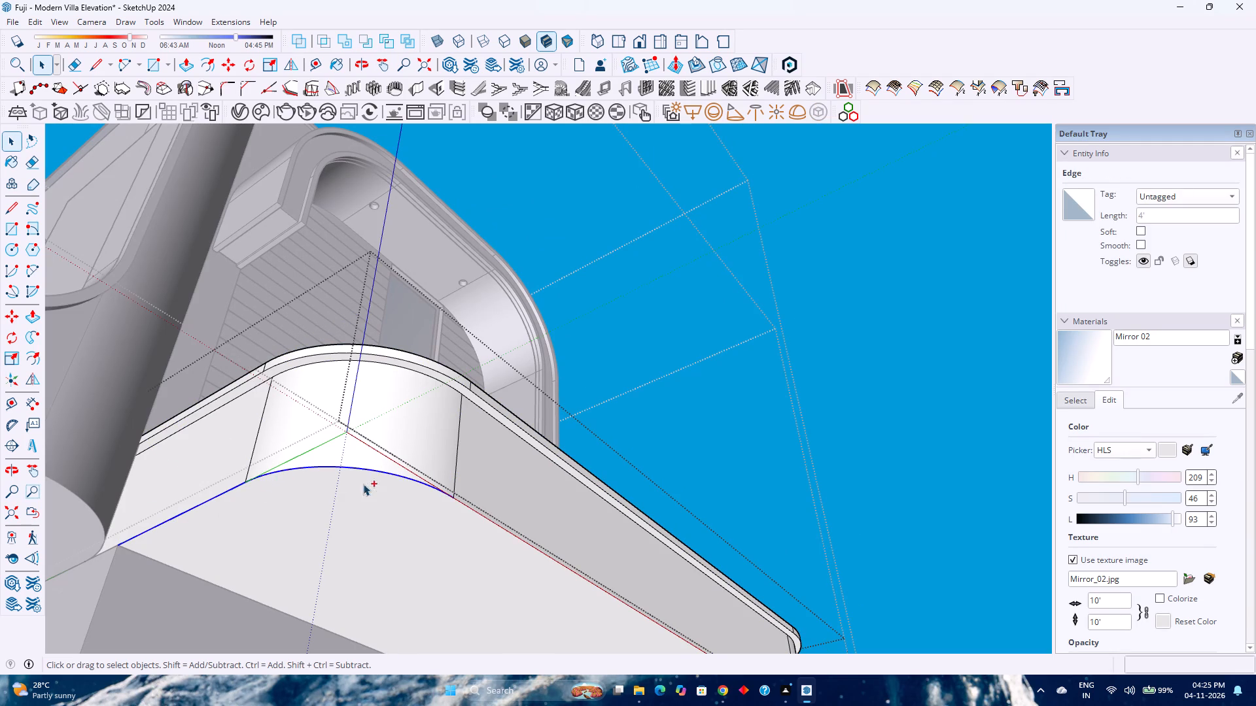
left_click(493, 524, "ctrl")
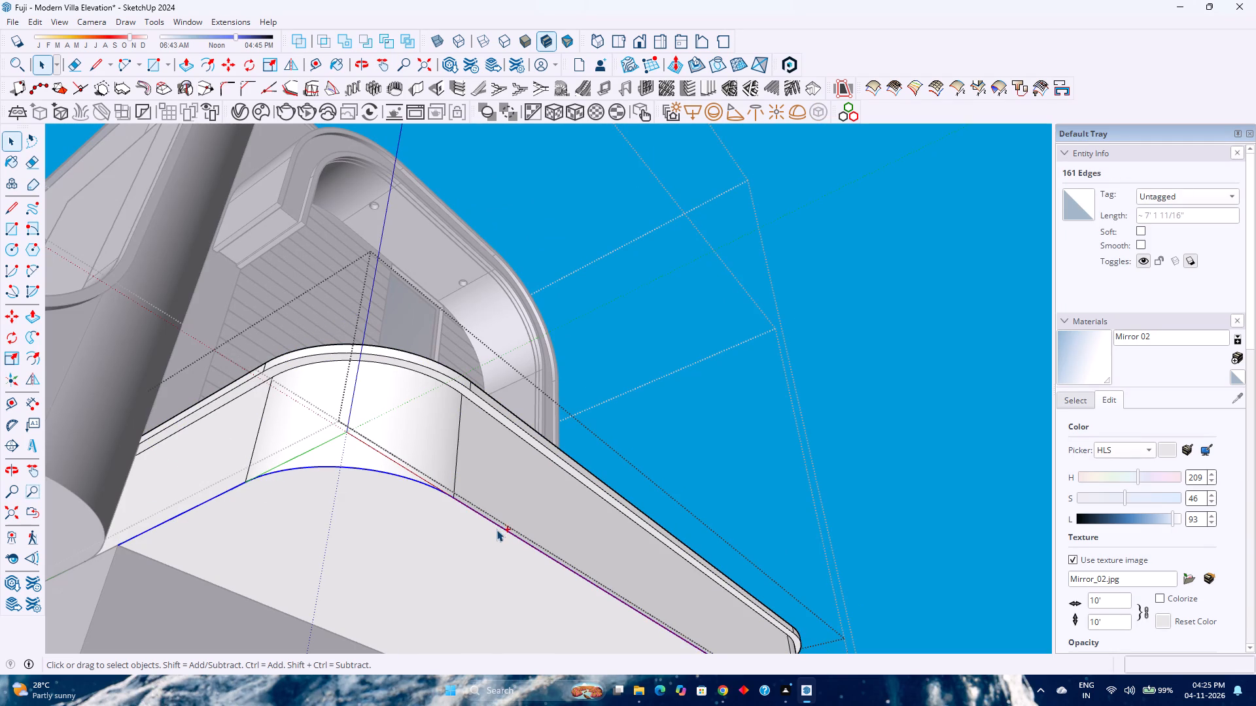
scroll(495, 529, "down", 8)
middle_click_drag(476, 556, 469, 463, "shift")
middle_click(469, 463, "shift")
middle_click_drag(541, 482, 237, 444)
scroll(464, 530, "up", 1)
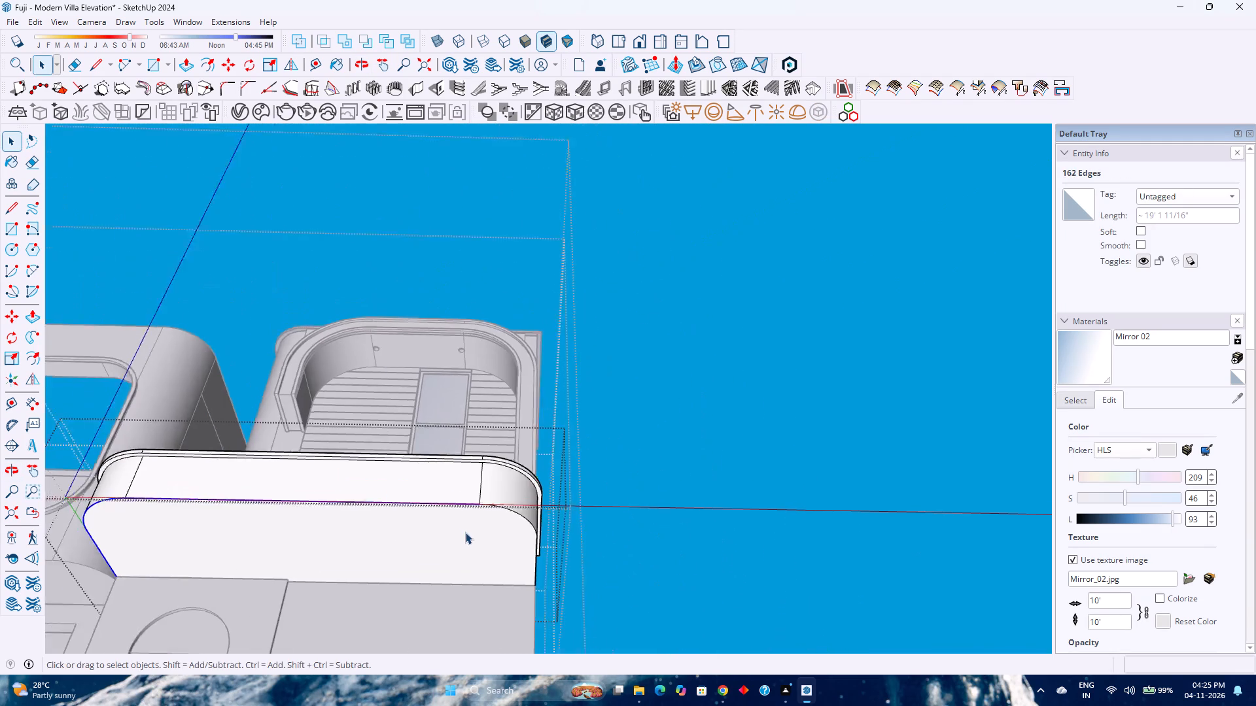
scroll(465, 532, "up", 6)
left_click(536, 490, "ctrl")
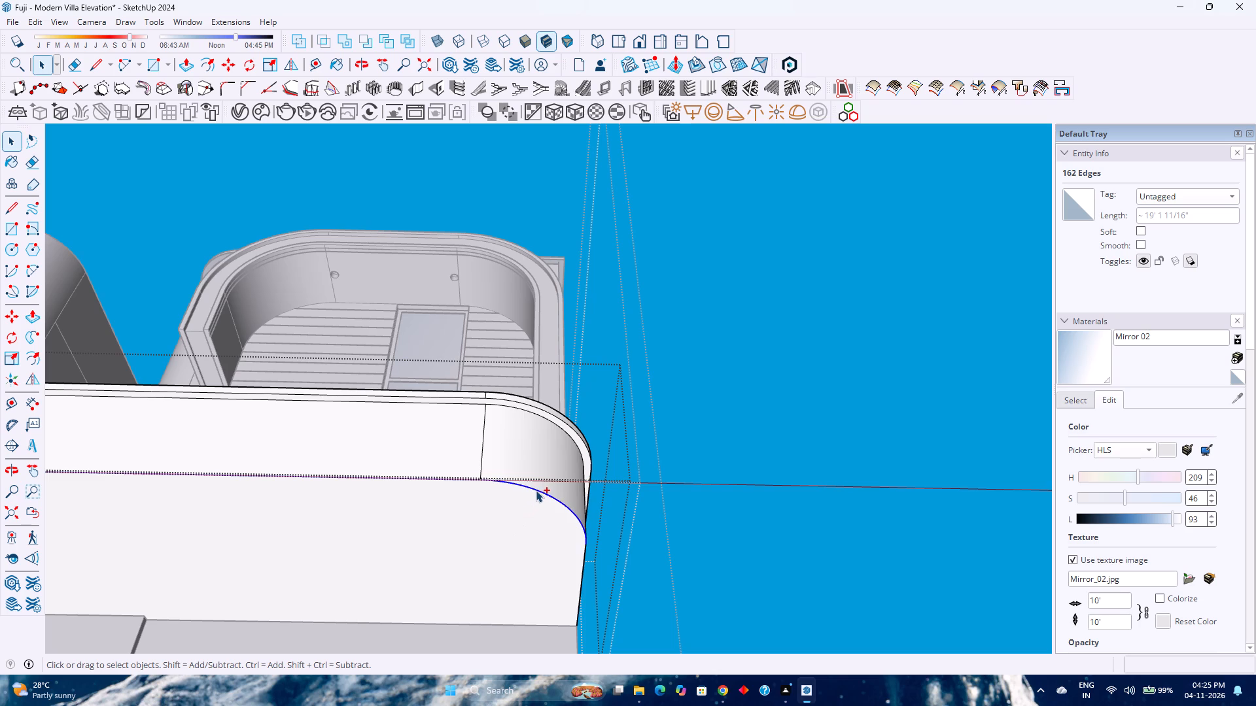
middle_click_drag(579, 561, 517, 574, "ctrl")
middle_click(517, 574, "ctrl")
scroll(523, 544, "down", 3)
middle_click_drag(547, 516, 657, 534, "shift")
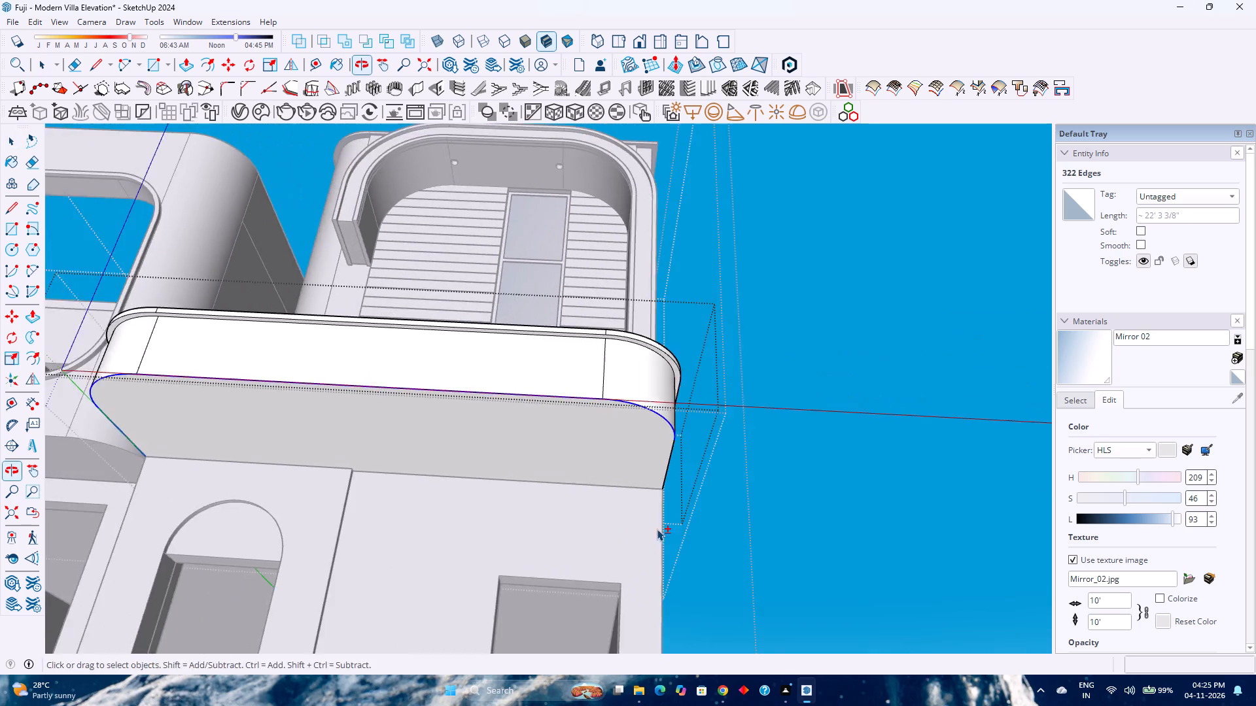
middle_click_drag(620, 518, 407, 538)
middle_click_drag(394, 539, 386, 541)
scroll(673, 414, "up", 7)
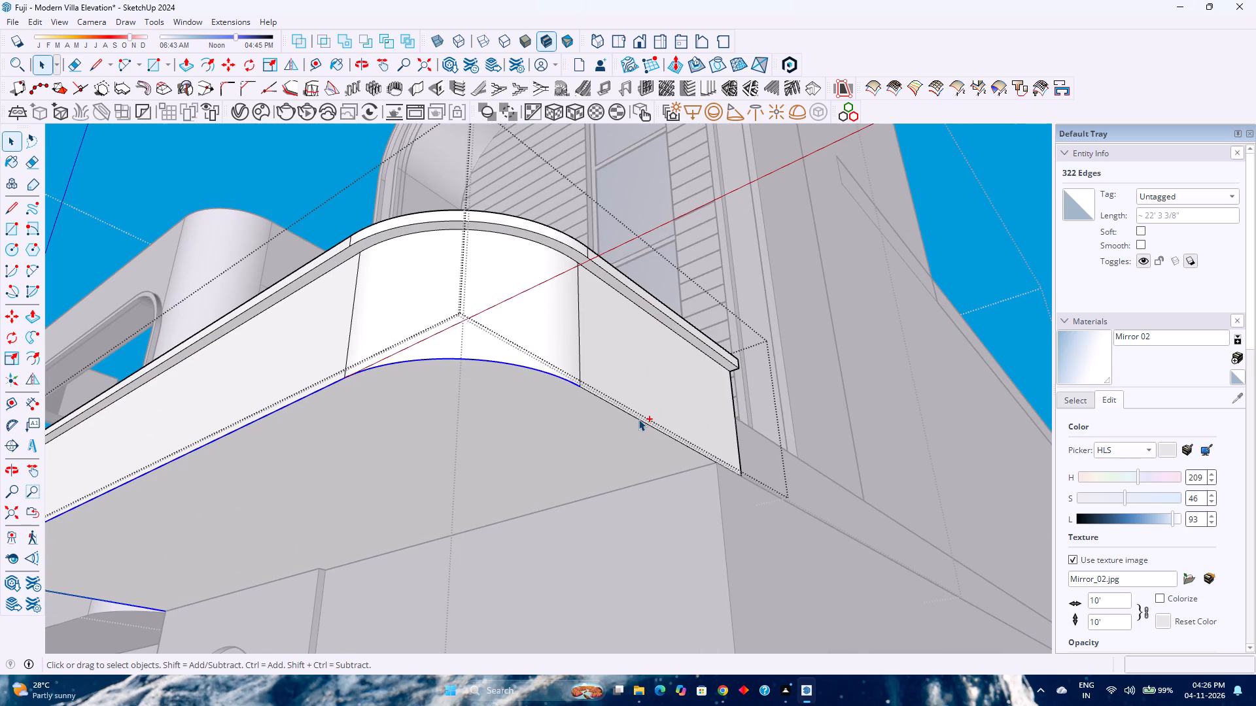
left_click(638, 419, "ctrl")
scroll(629, 419, "down", 3)
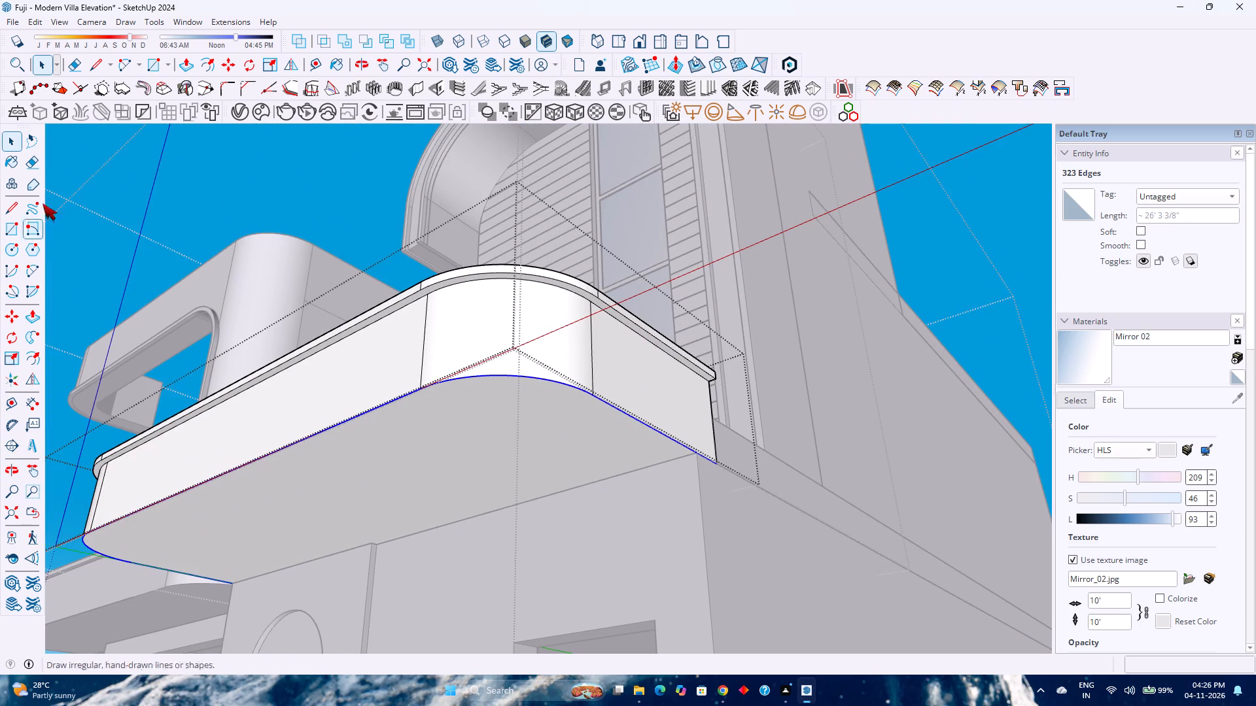
left_click(199, 61)
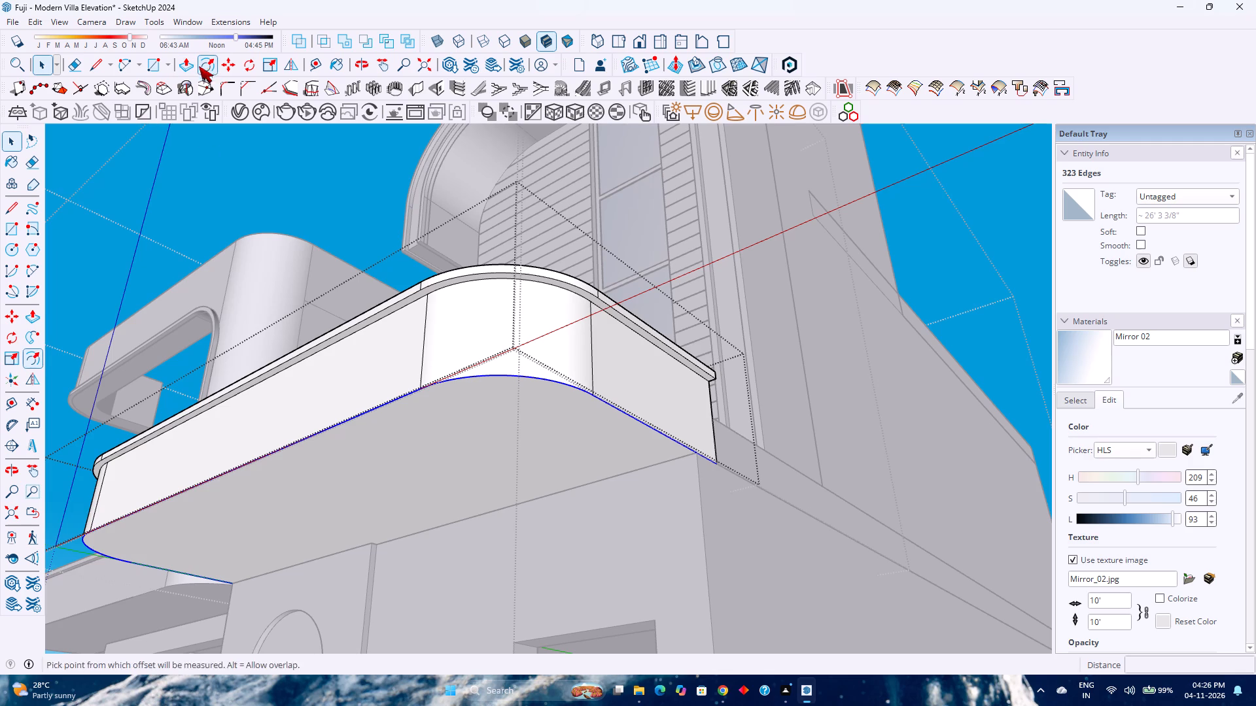
left_click(346, 420)
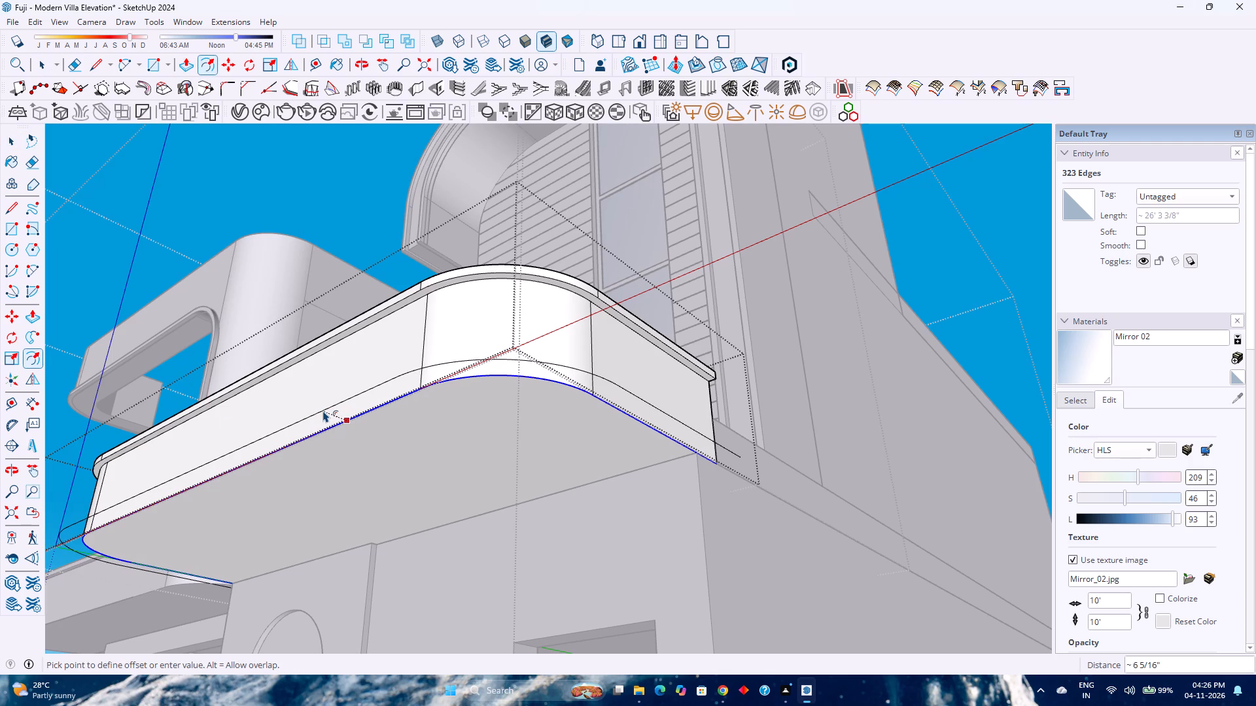
key("2")
key("Return")
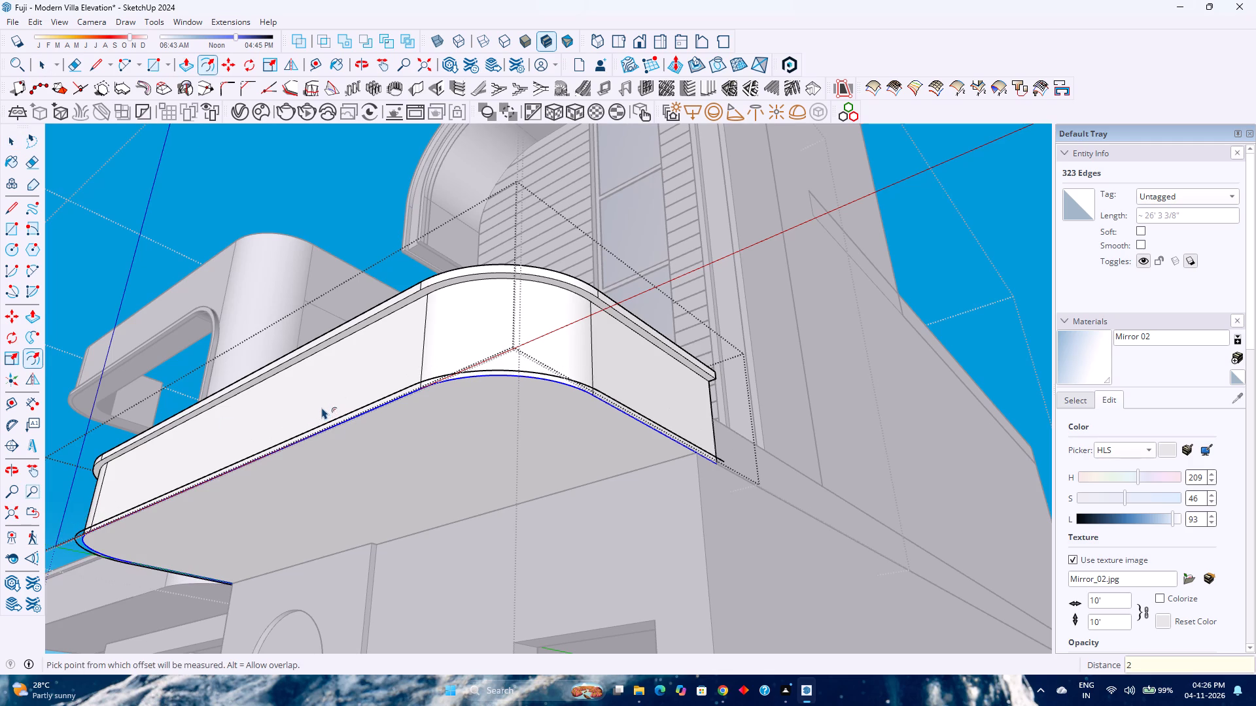
Draw a short line closing the bottom border strip at its wall end, farthest from the C-shaped balcony frame.
key("l")
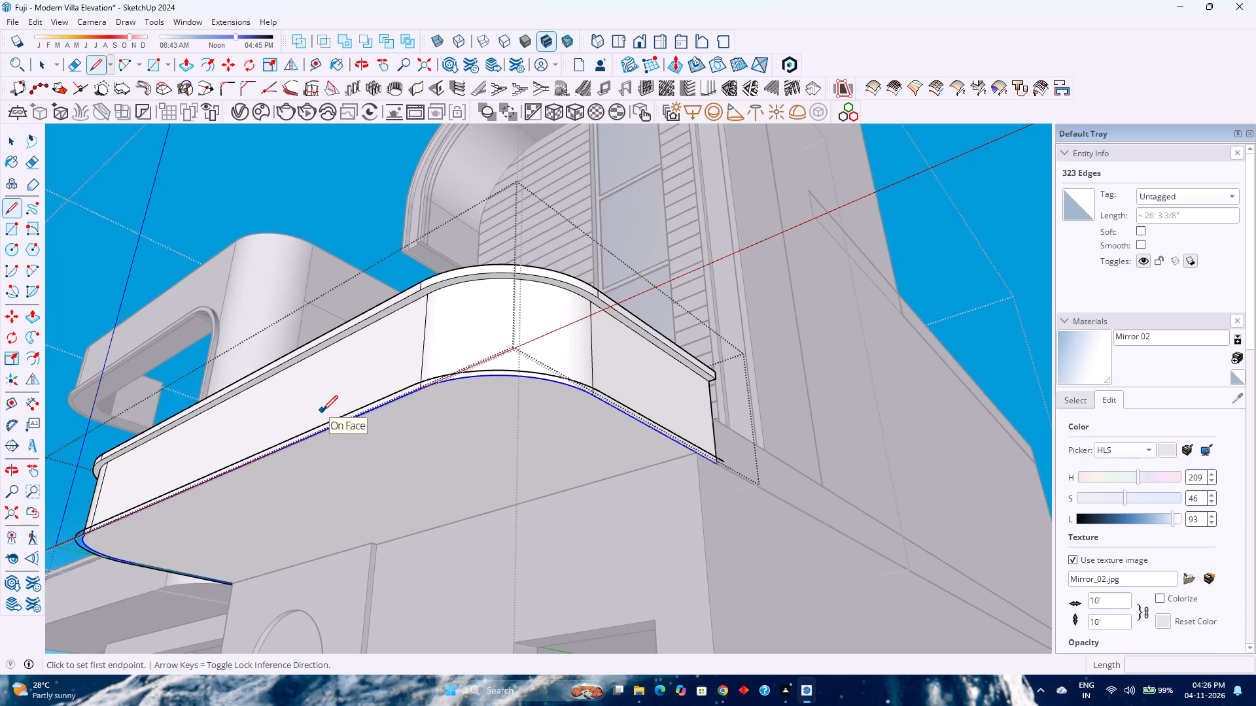
scroll(592, 492, "up", 3)
scroll(701, 463, "up", 2)
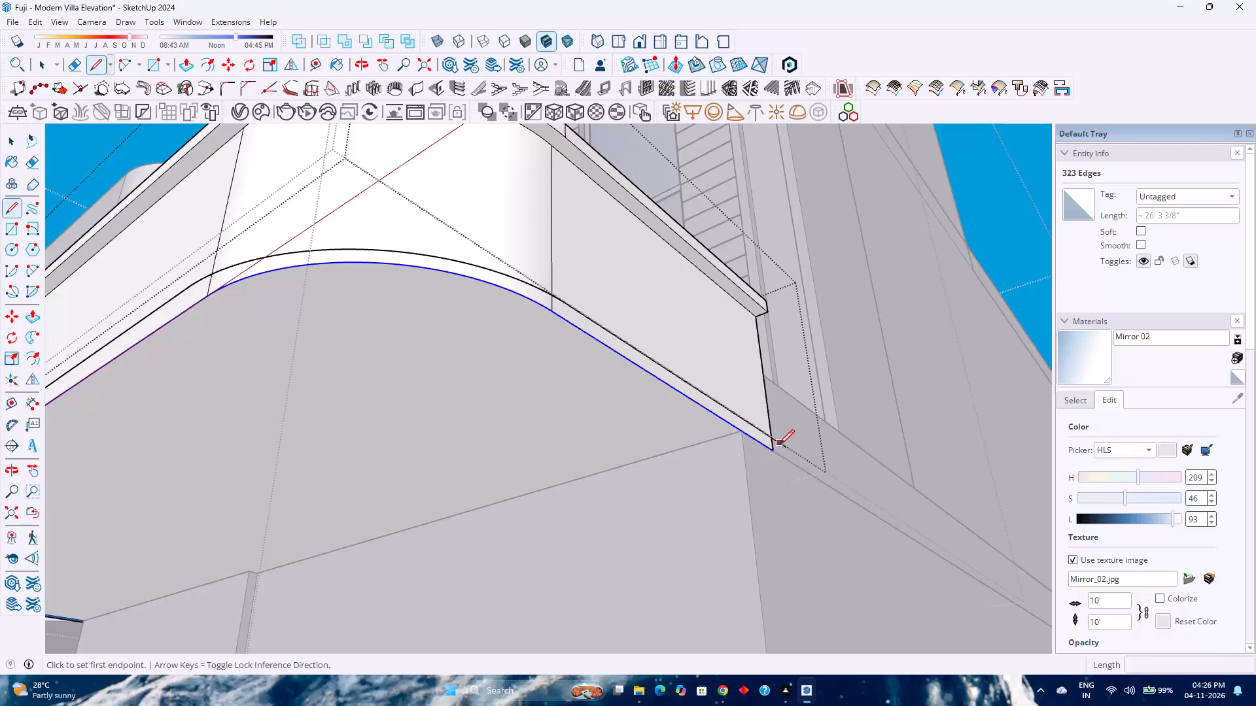
left_click(787, 446)
left_click(773, 451)
scroll(625, 472, "down", 4)
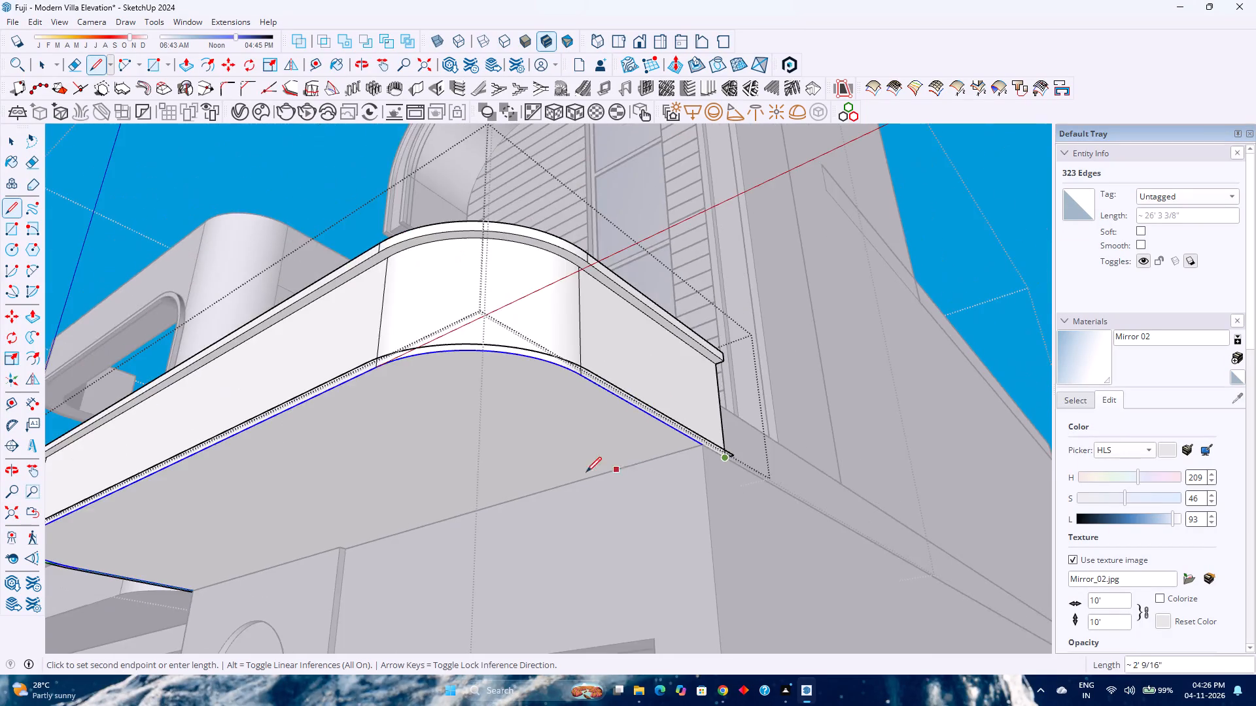
middle_click_drag(356, 471, 610, 469)
key("Escape")
Draw a short line closing the bottom border strip at the end beside the C-shaped balcony frame.
scroll(585, 467, "down", 3)
middle_click_drag(283, 477, 589, 475, "shift")
scroll(275, 468, "up", 2)
middle_click_drag(275, 468, 445, 470)
middle_click(445, 470)
middle_click(445, 470)
scroll(450, 333, "up", 1)
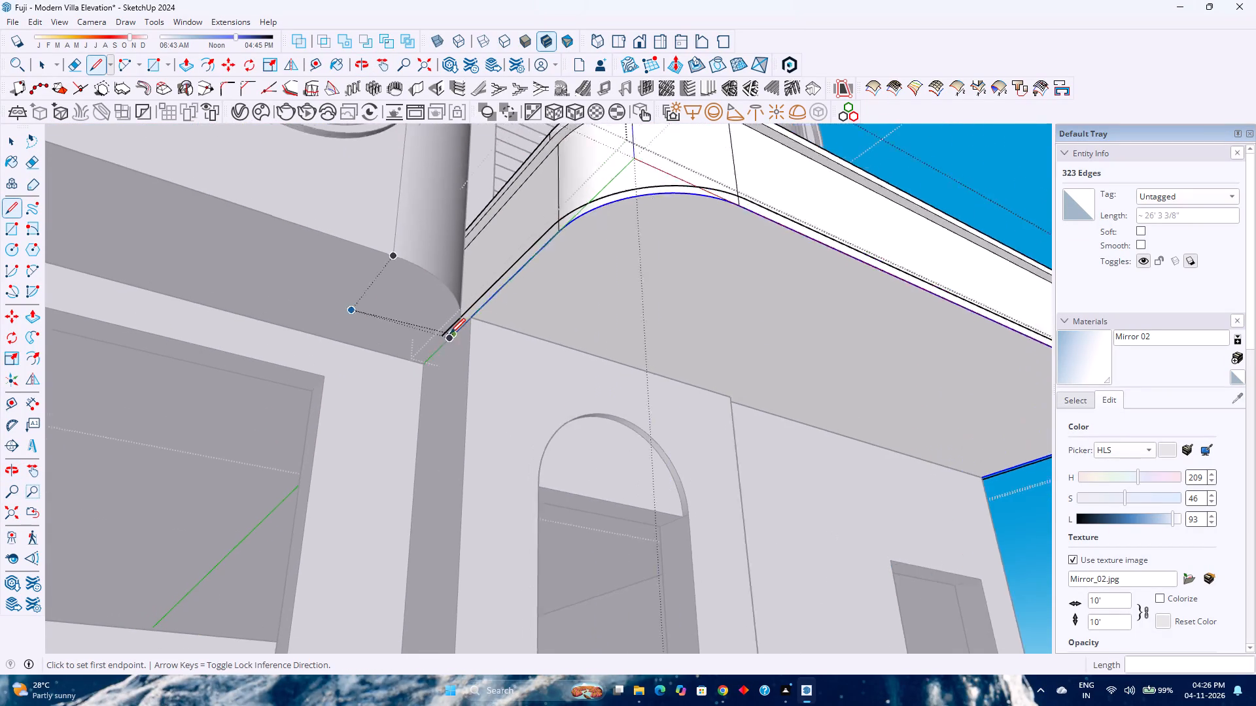
scroll(450, 333, "up", 15)
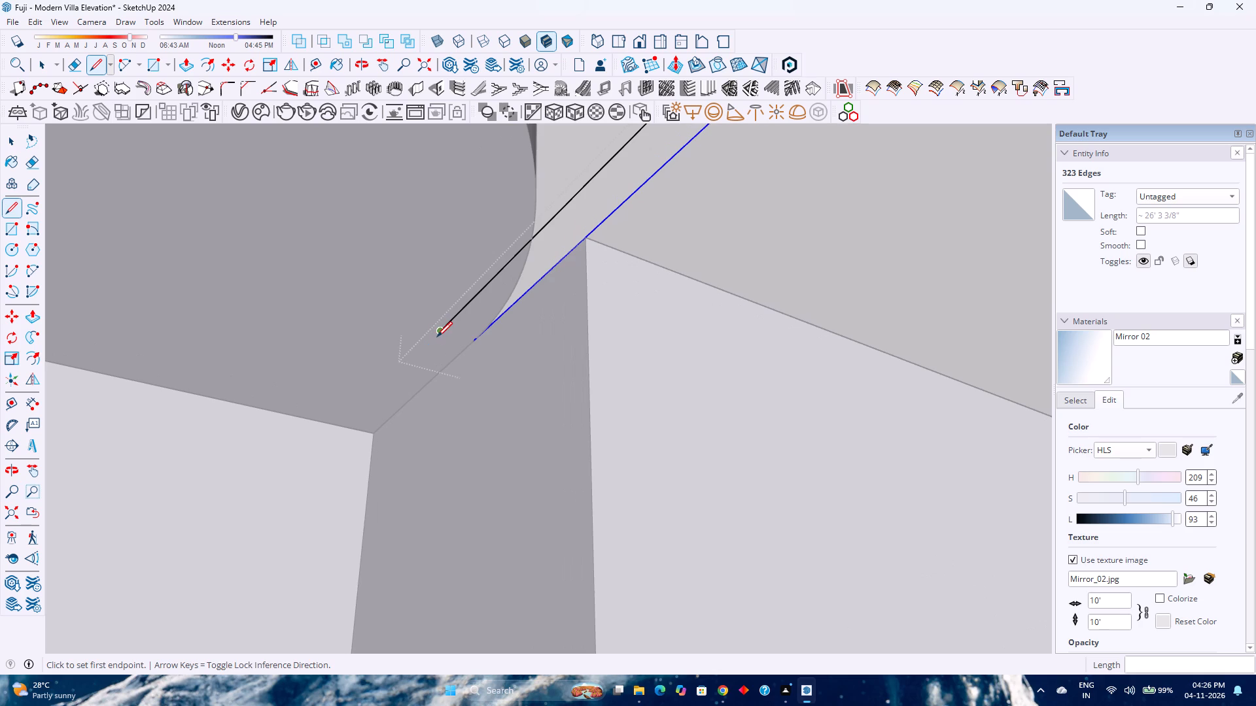
left_click(437, 336)
left_click(469, 346)
Push/Pull the border strip around the slab's bottom upward by 2 inches.
scroll(417, 360, "down", 5)
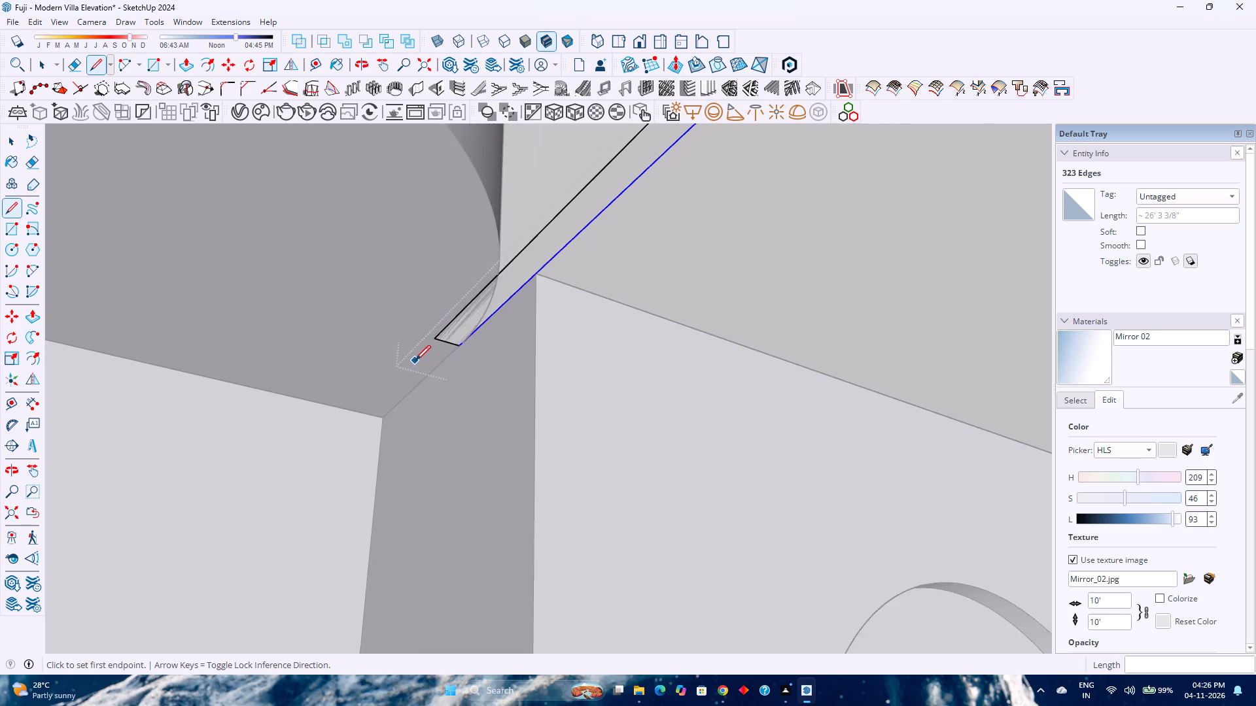
scroll(415, 360, "down", 5)
middle_click_drag(456, 344, 383, 426)
middle_click(383, 427)
scroll(388, 422, "down", 8)
middle_click_drag(405, 402, 273, 533)
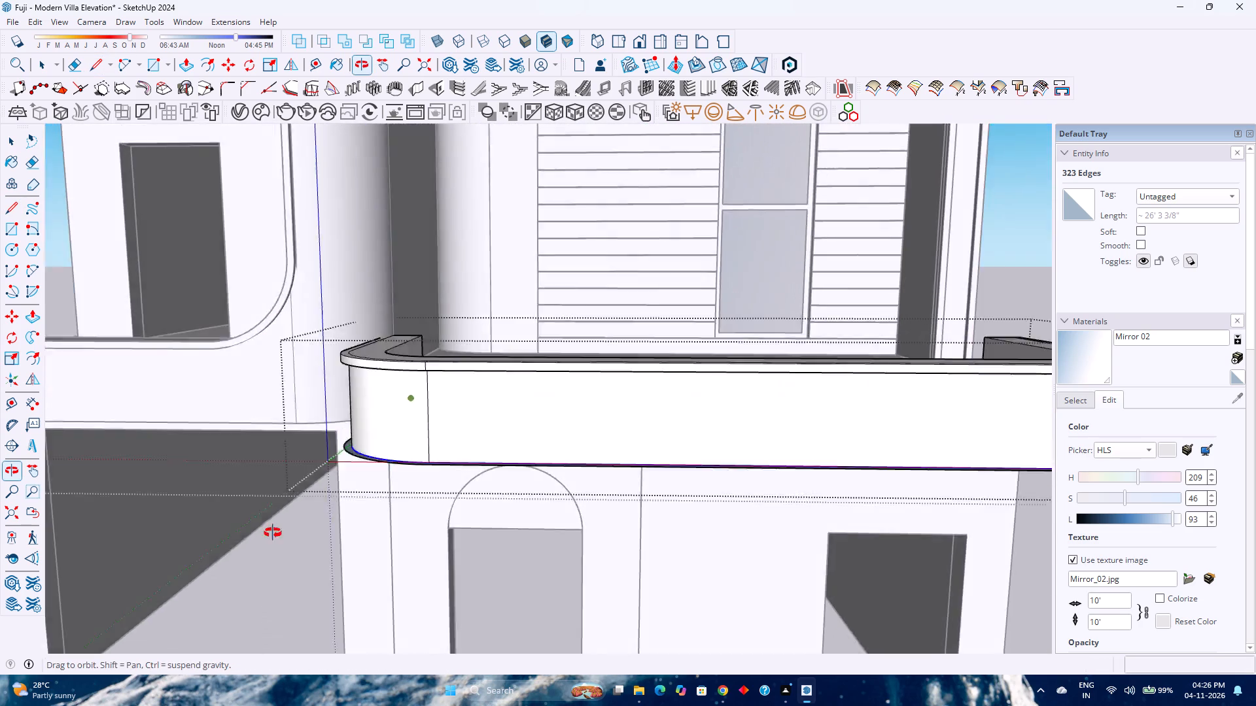
middle_click_drag(273, 533, 268, 563)
scroll(307, 509, "up", 12)
key("p")
scroll(401, 442, "up", 3)
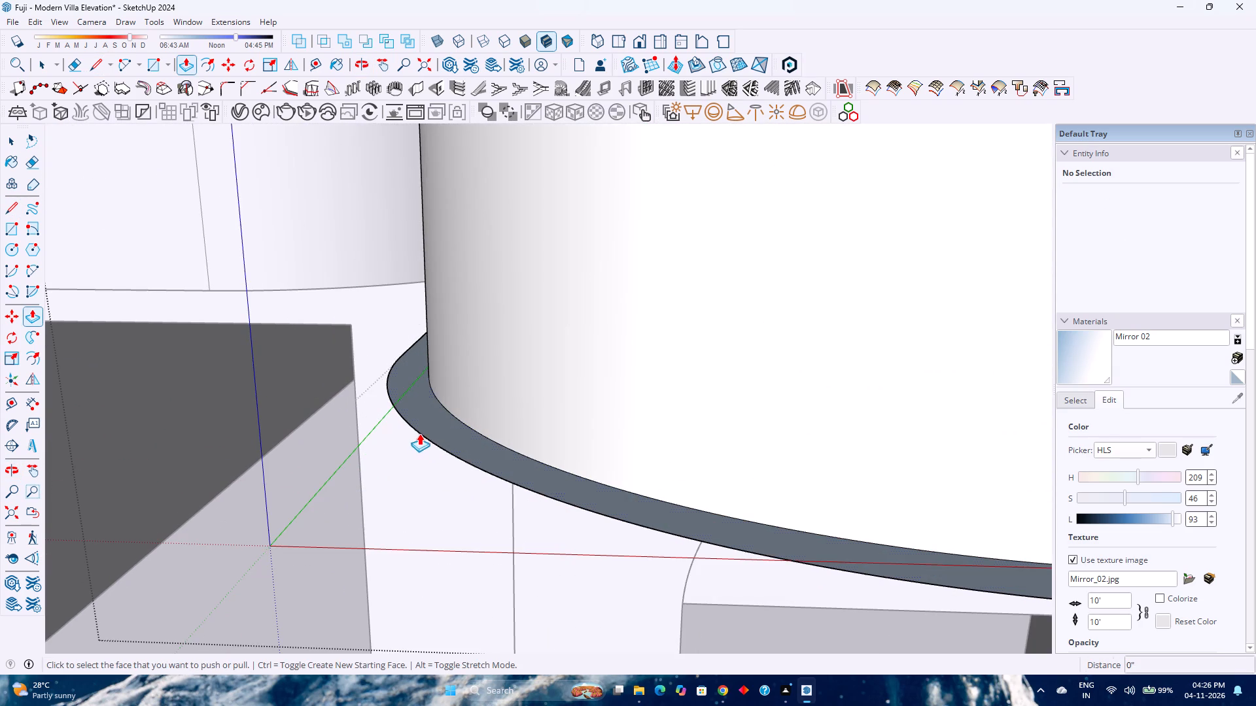
left_click(429, 427)
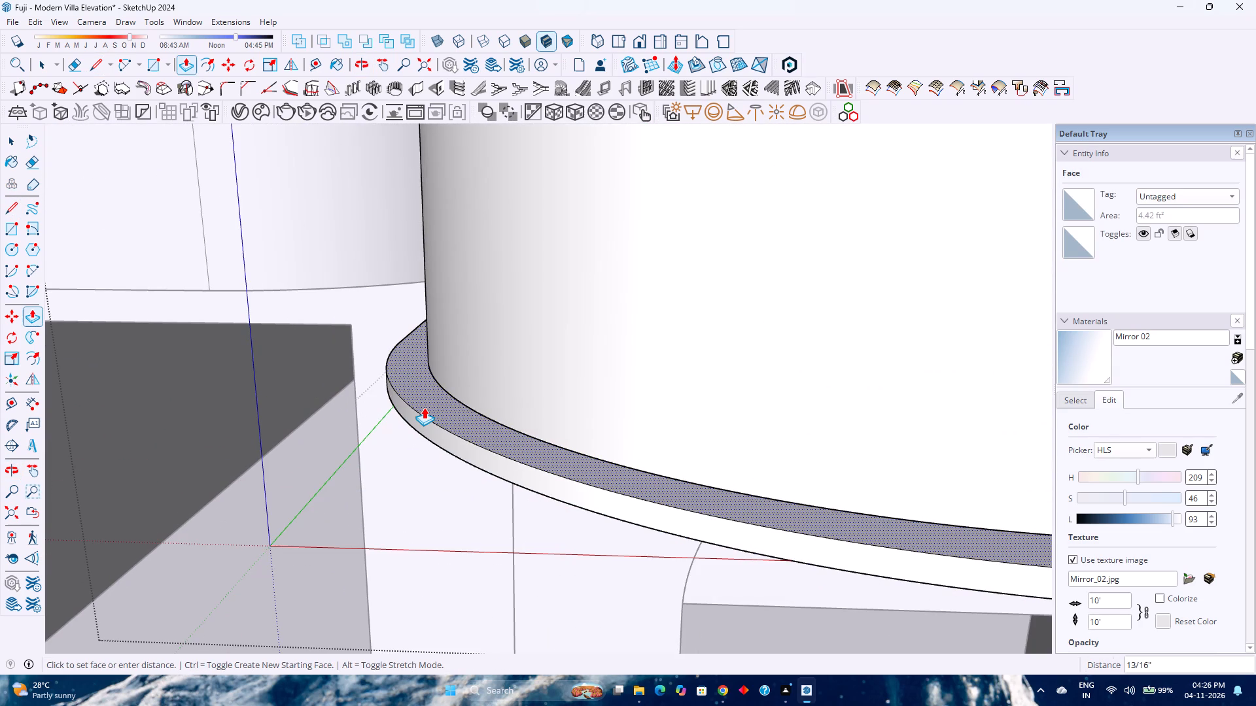
key("2")
key("Return")
key("space")
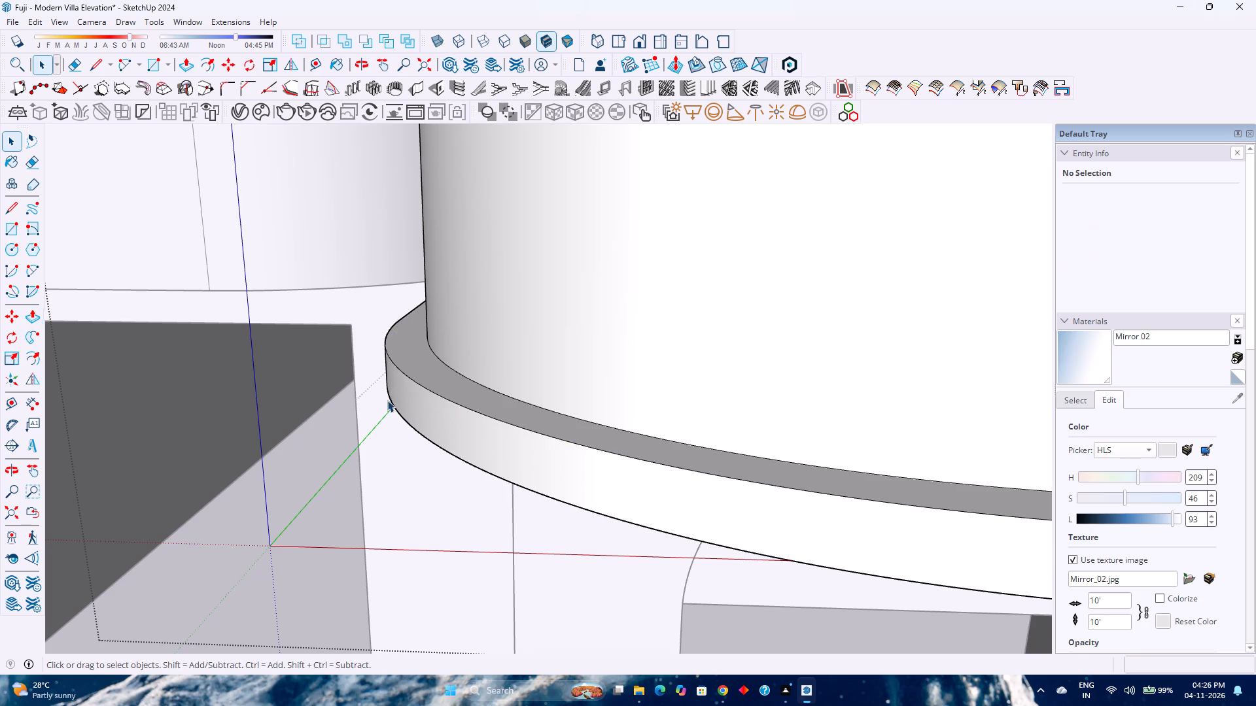
Leave the slab's nested group and examine both projecting borders and their junction with the balcony frame from several angles.
scroll(387, 400, "down", 20)
scroll(387, 400, "down", 3)
middle_click_drag(423, 450, 150, 391)
scroll(211, 344, "down", 1)
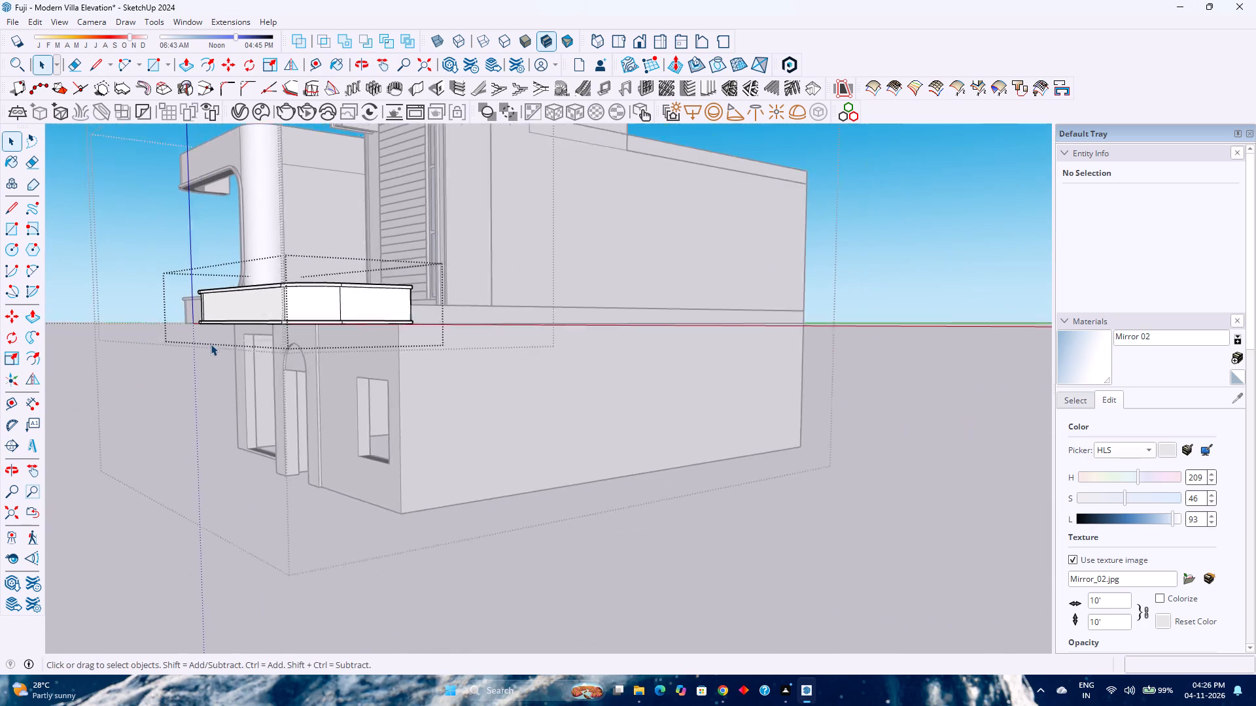
scroll(211, 344, "down", 2)
middle_click_drag(189, 356, 418, 298)
middle_click(418, 298)
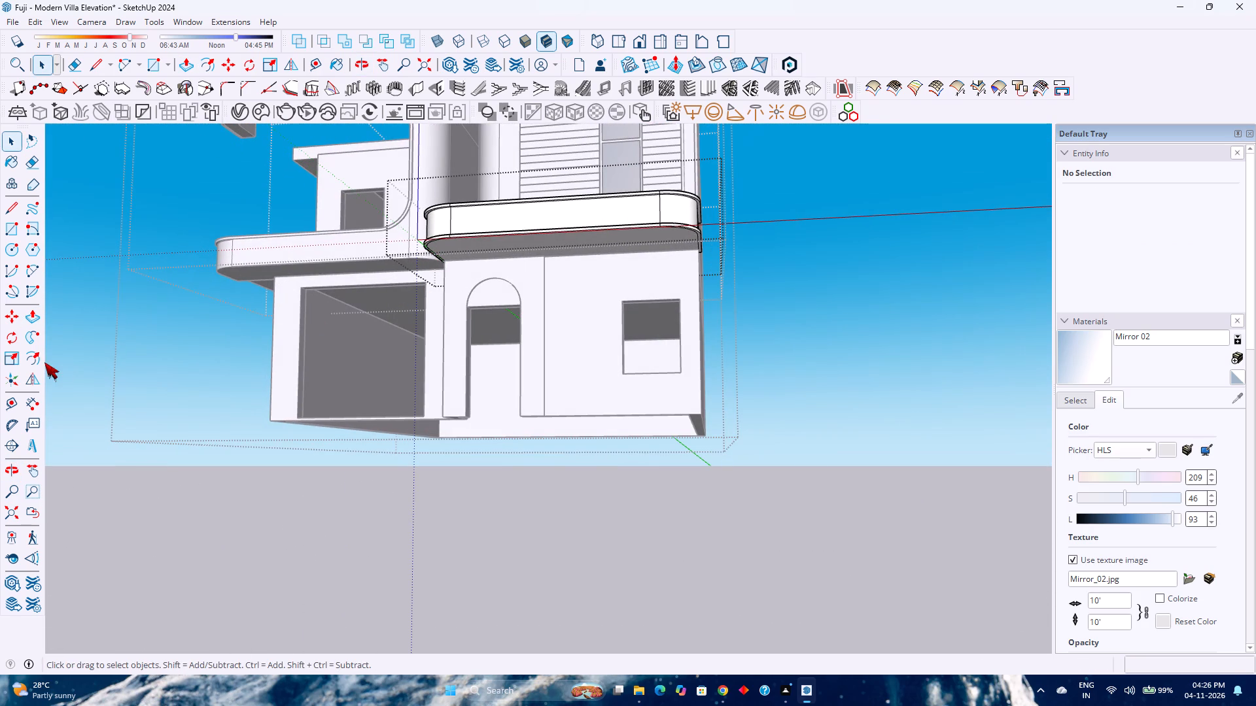
middle_click_drag(84, 398, 129, 467, "shift")
middle_click(132, 477, "shift")
scroll(125, 446, "down", 4)
scroll(110, 445, "up", 1, "shift")
middle_click_drag(110, 444, 199, 511, "shift")
middle_click(199, 511, "shift")
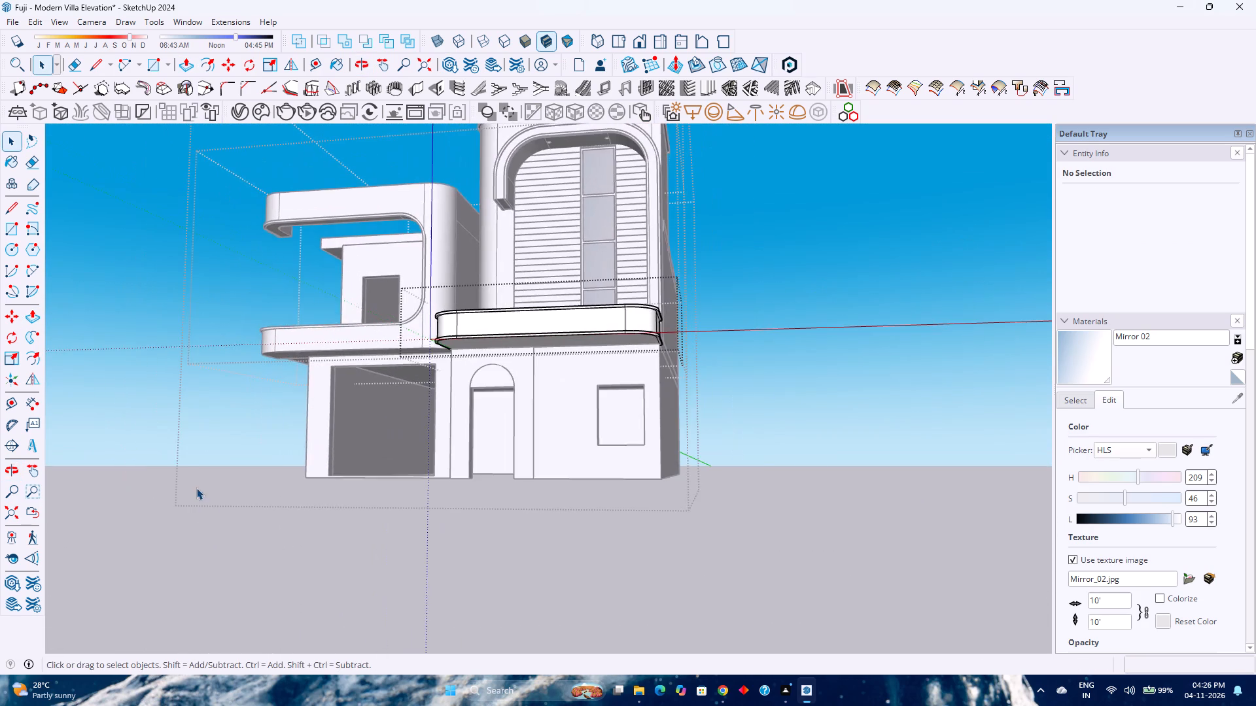
scroll(194, 482, "down", 3)
left_click(760, 362)
scroll(574, 373, "up", 3)
middle_click_drag(493, 361, 518, 452, "shift")
middle_click(518, 452, "shift")
middle_click_drag(492, 432, 493, 426)
middle_click_drag(493, 426, 506, 397)
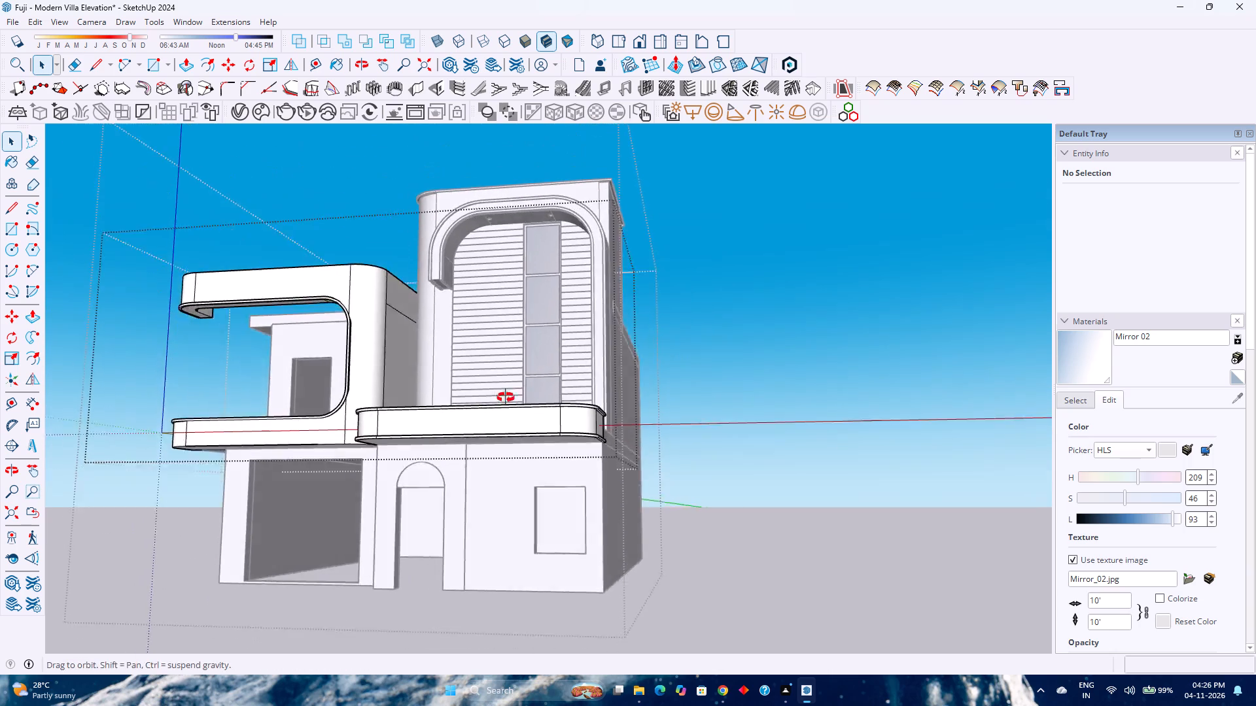
middle_click_drag(506, 397, 580, 311)
middle_click(593, 296)
scroll(493, 344, "up", 4)
middle_click_drag(483, 341, 690, 288)
scroll(402, 319, "up", 3)
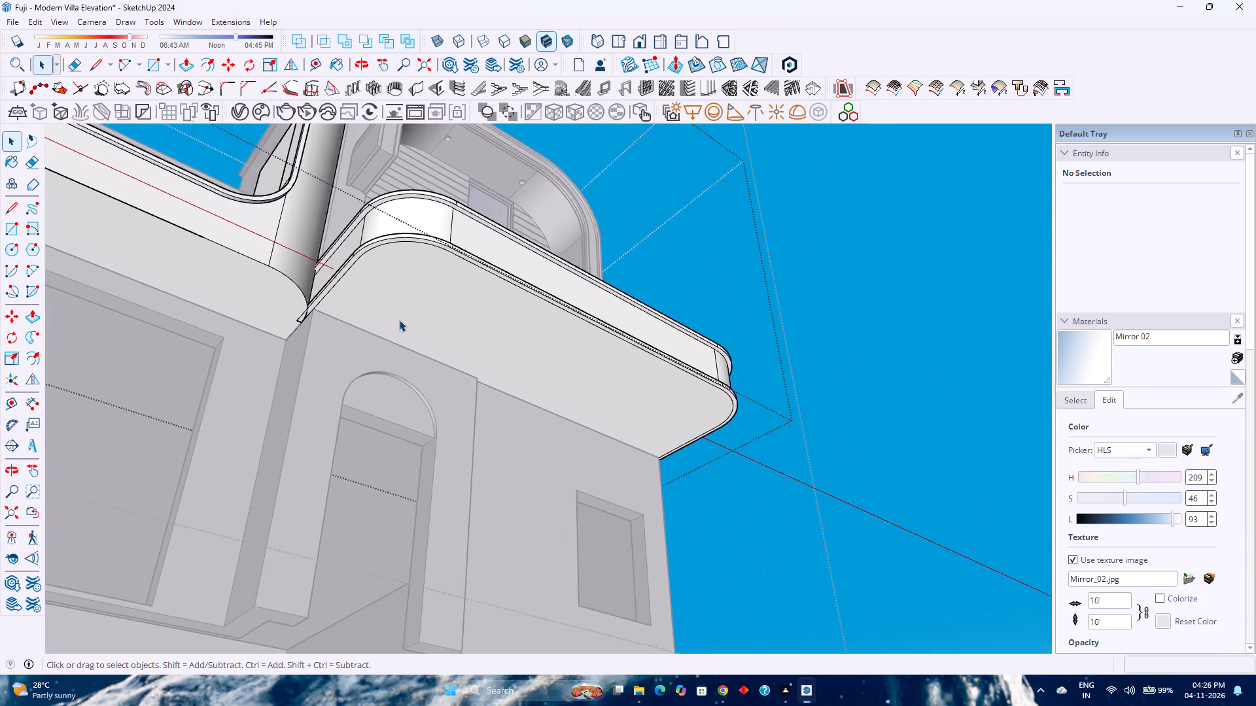
scroll(399, 320, "up", 5)
middle_click_drag(311, 309, 293, 443)
scroll(306, 351, "down", 4)
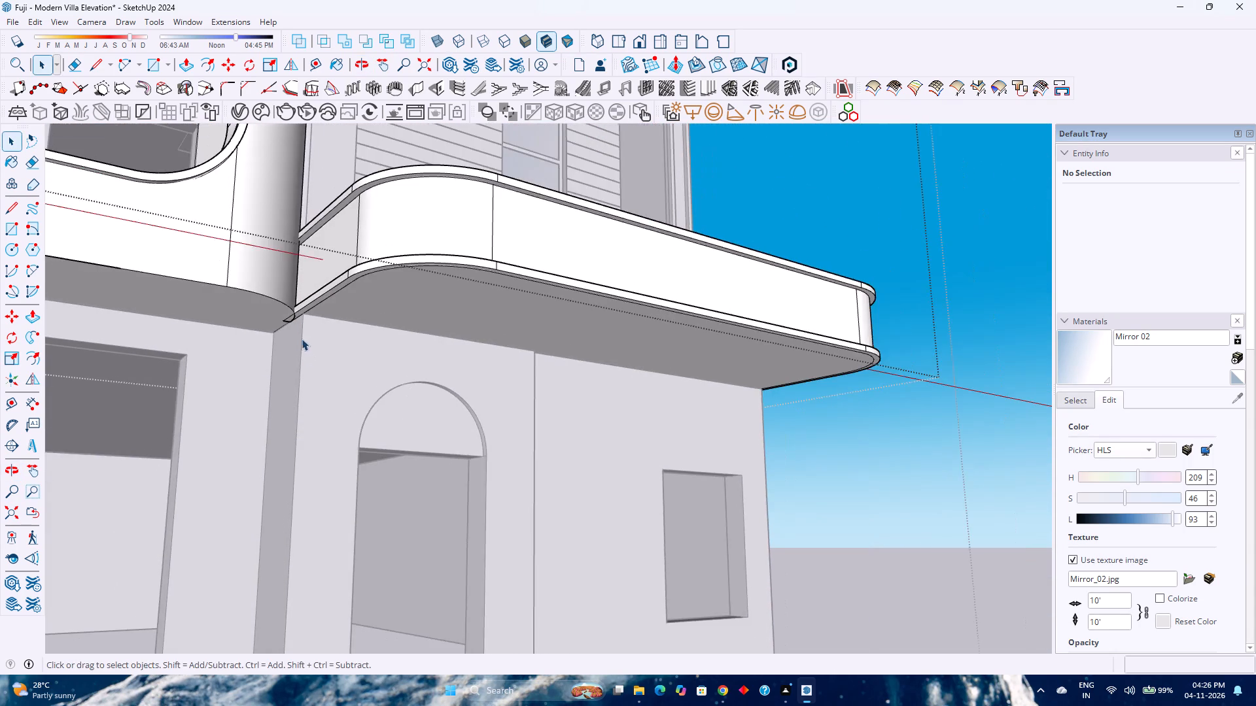
scroll(302, 339, "down", 1)
middle_click_drag(301, 335, 205, 520)
middle_click_drag(320, 307, 203, 500)
Reopen the slab's nested group and offset the parapet's inner top edges, including both rounded corners, by 3 inches toward the outer face.
scroll(290, 369, "up", 2)
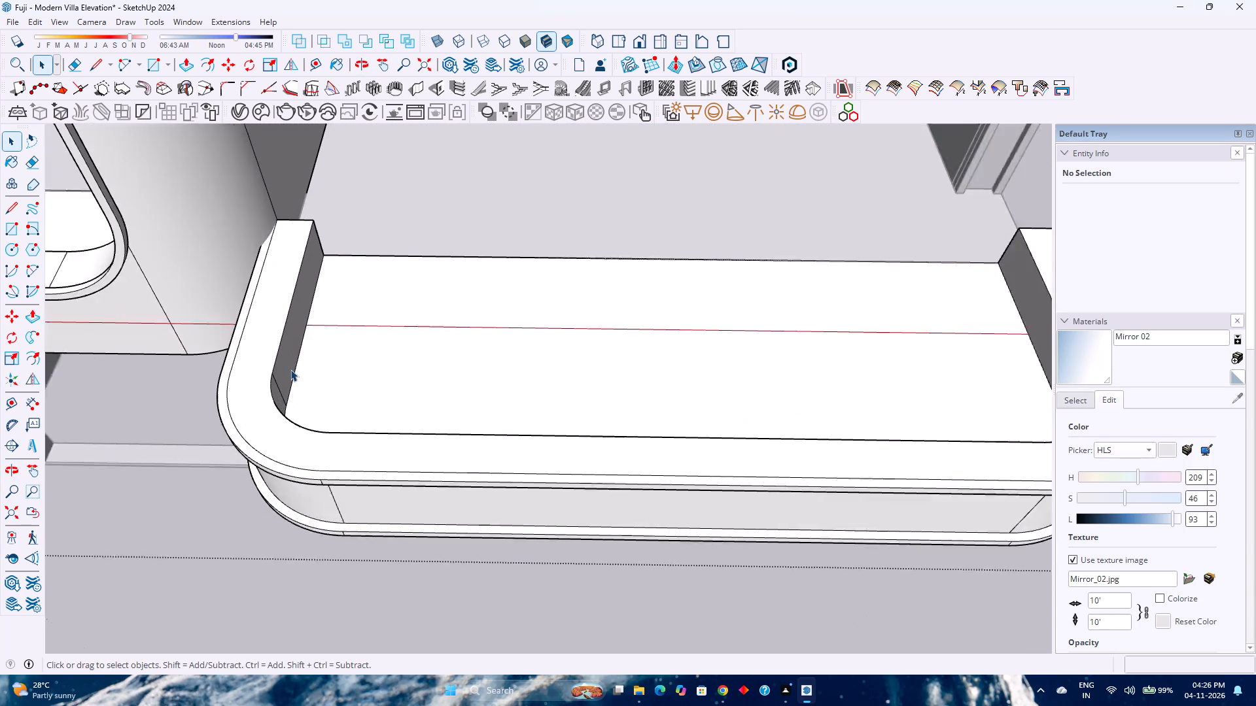
scroll(290, 369, "up", 2)
left_click(245, 401)
left_click(245, 401)
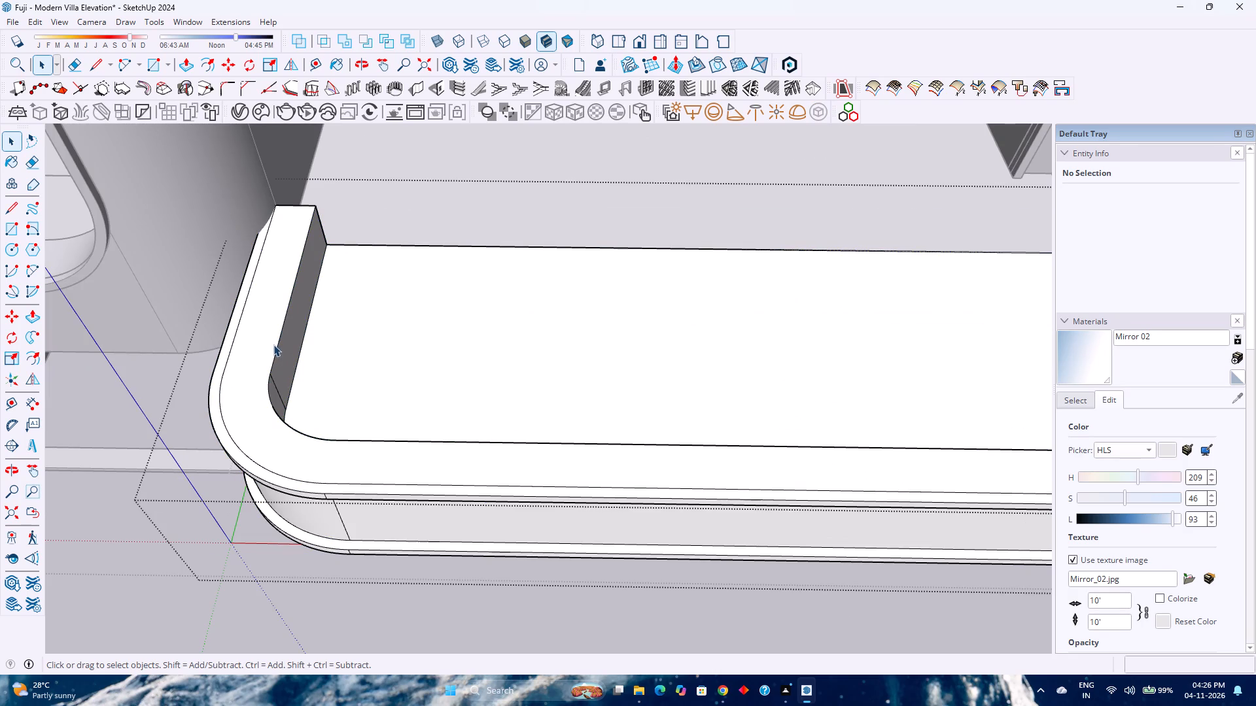
left_click(277, 341)
middle_click_drag(275, 420, 173, 473)
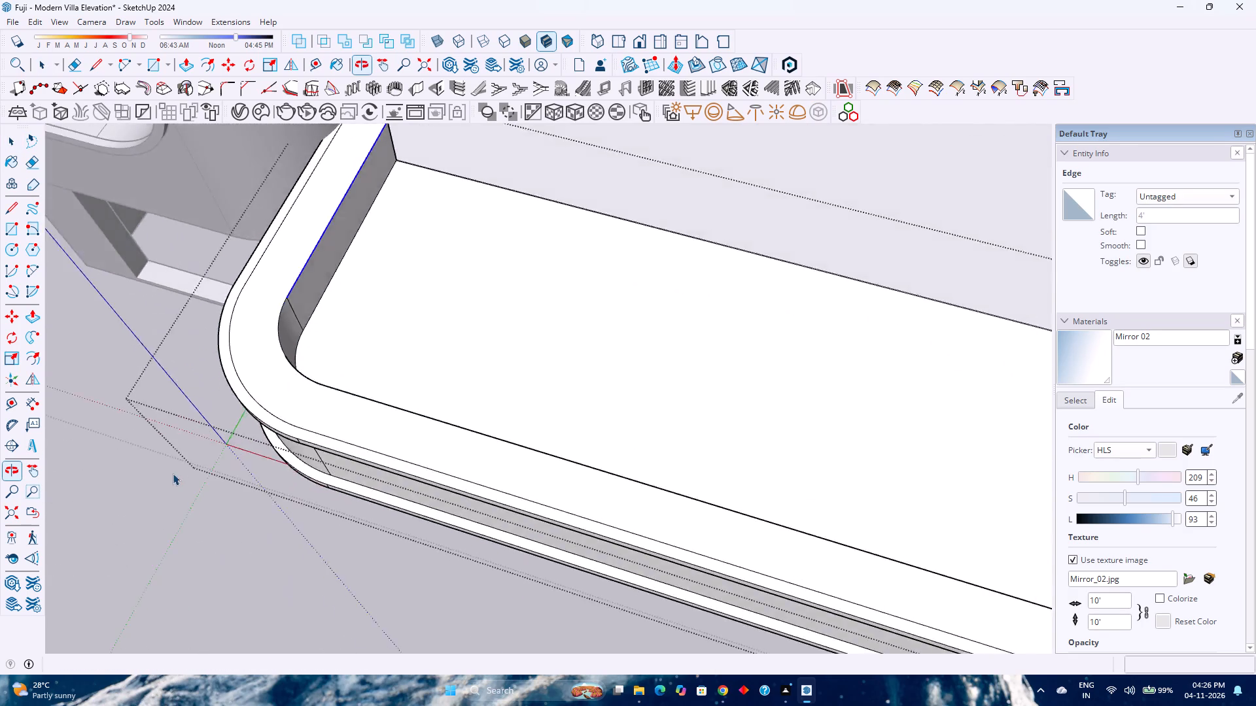
middle_click(173, 473)
middle_click(173, 473)
scroll(429, 337, "down", 1)
middle_click_drag(549, 328, 250, 469, "shift")
middle_click(250, 469, "shift")
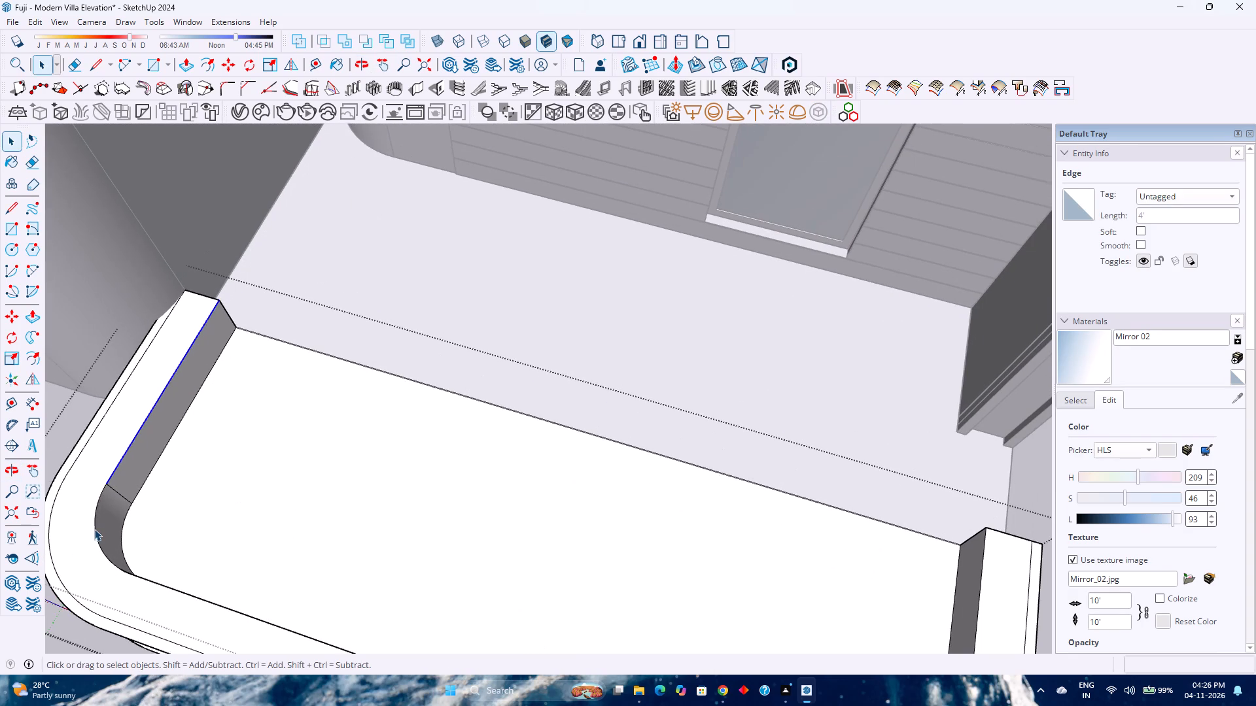
left_click(95, 529, "ctrl")
scroll(159, 519, "down", 3)
middle_click_drag(159, 518, 285, 395, "shift")
middle_click(286, 395, "shift")
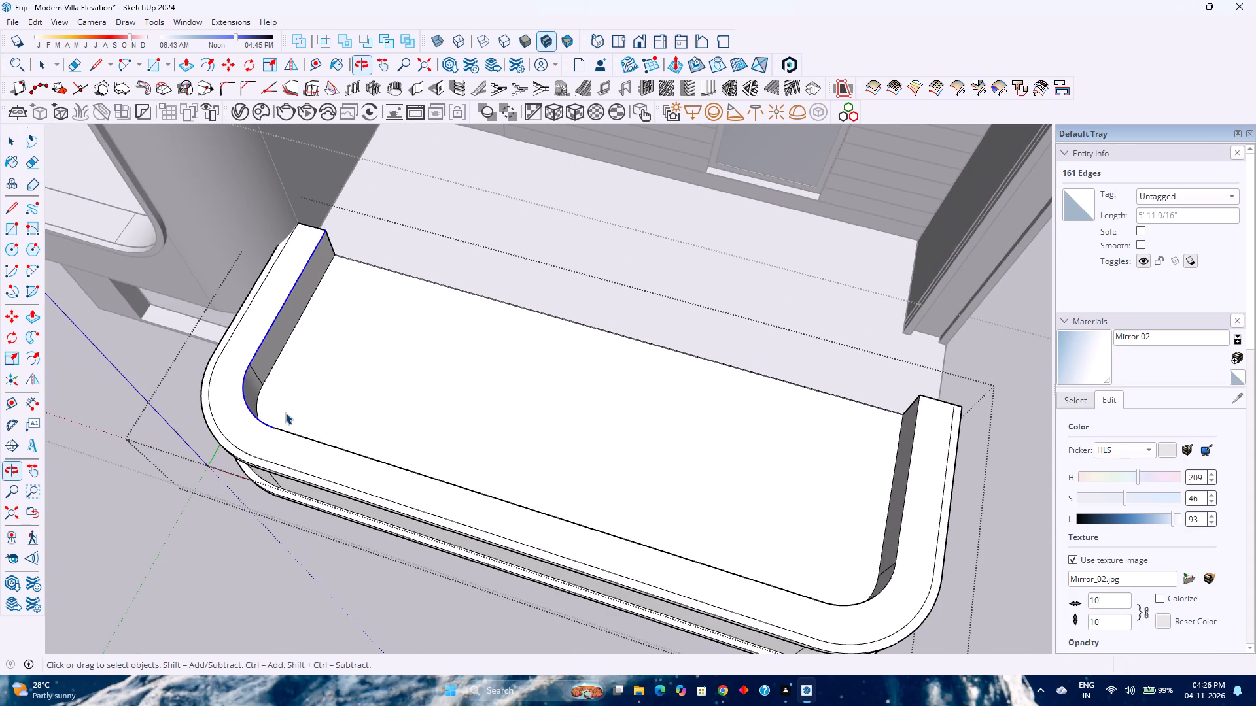
left_click(300, 435, "ctrl")
scroll(344, 445, "down", 3)
middle_click(460, 461, "shift")
middle_click_drag(459, 461, 355, 407, "shift")
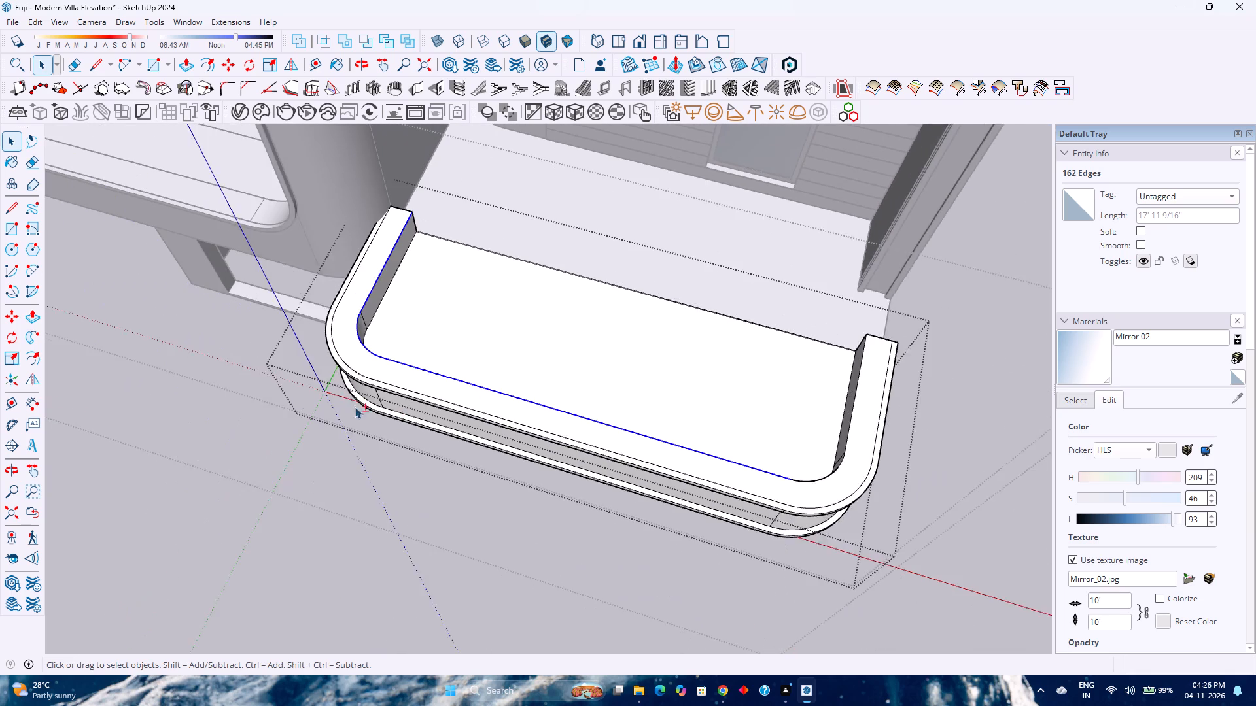
middle_click_drag(328, 403, 305, 402, "shift")
middle_click_drag(355, 407, 368, 409, "shift")
middle_click(288, 402, "shift")
left_click(794, 476, "ctrl")
middle_click_drag(763, 475, 737, 467, "shift")
middle_click_drag(733, 467, 617, 460, "shift")
middle_click(616, 460, "shift")
middle_click(616, 460, "shift")
left_click(624, 331, "ctrl")
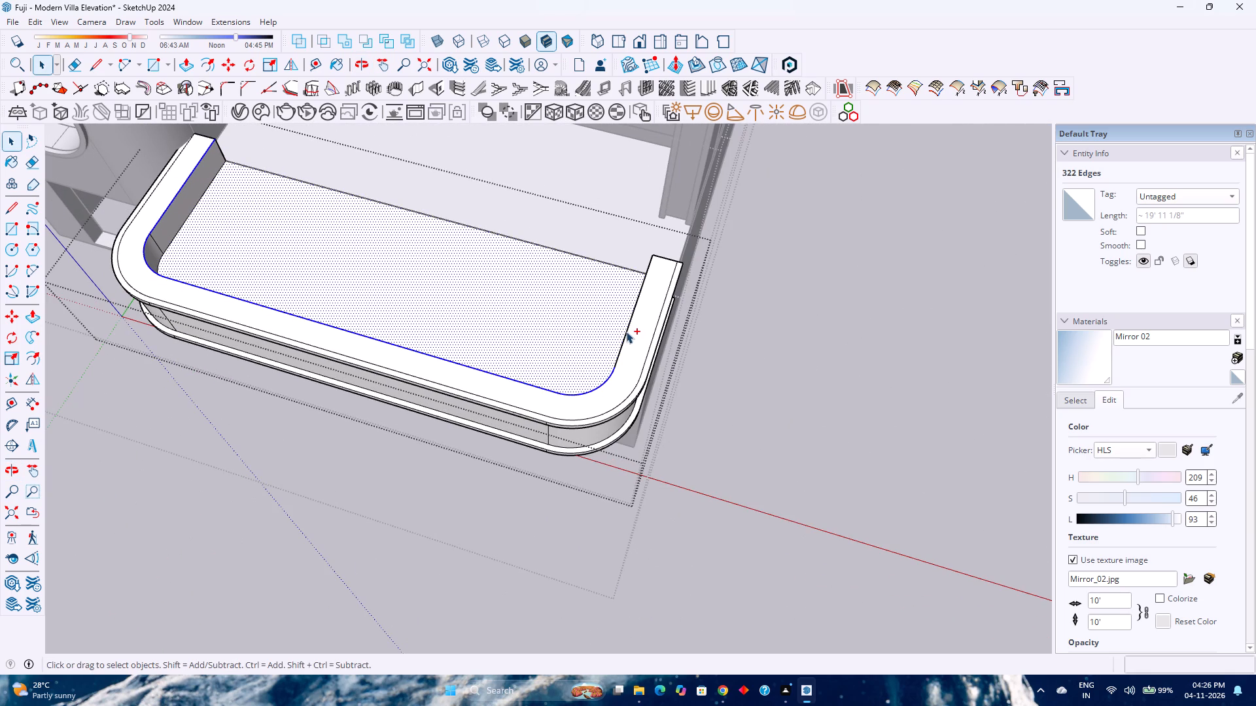
left_click(627, 331, "ctrl")
right_click(627, 331)
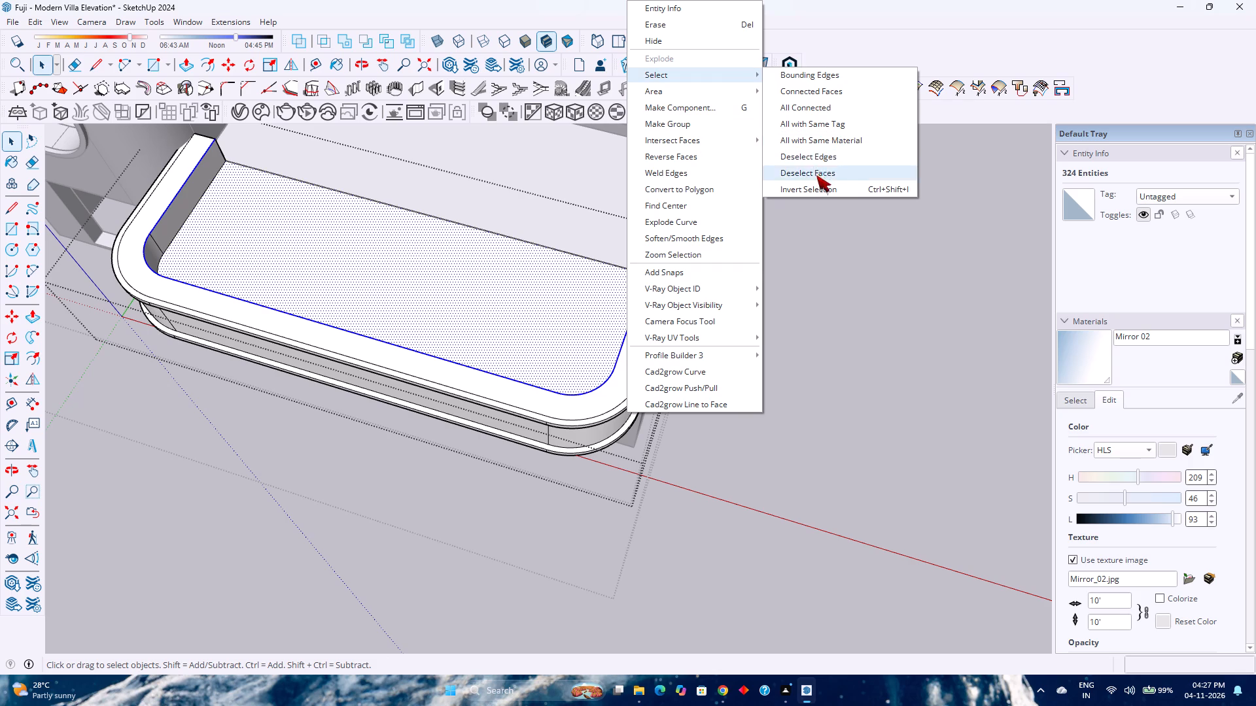
left_click(816, 175)
left_click(213, 65)
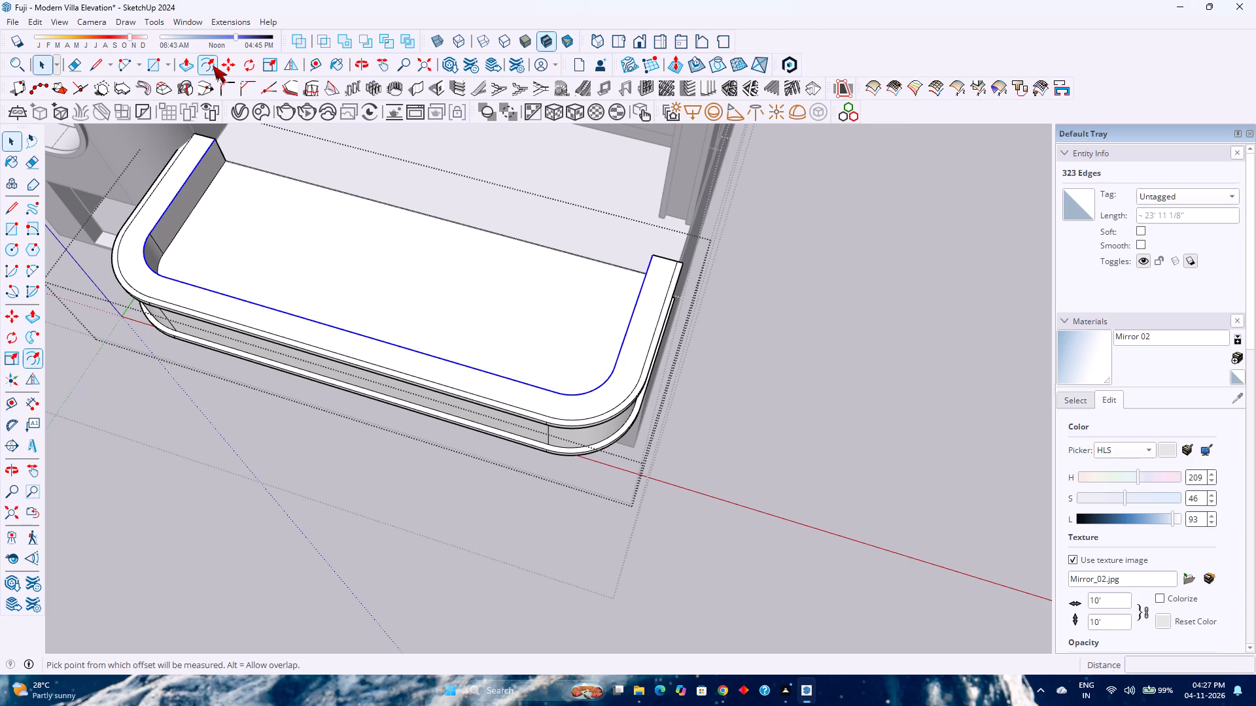
left_click(200, 292)
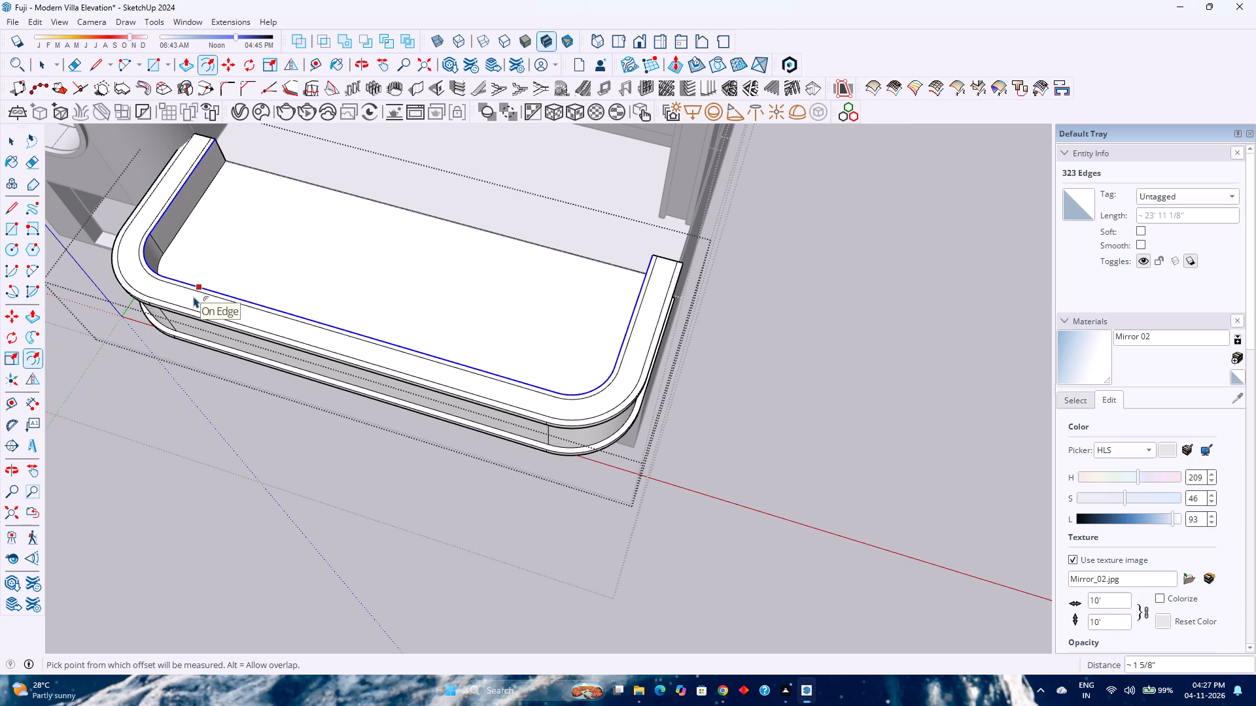
key("3")
key("Return")
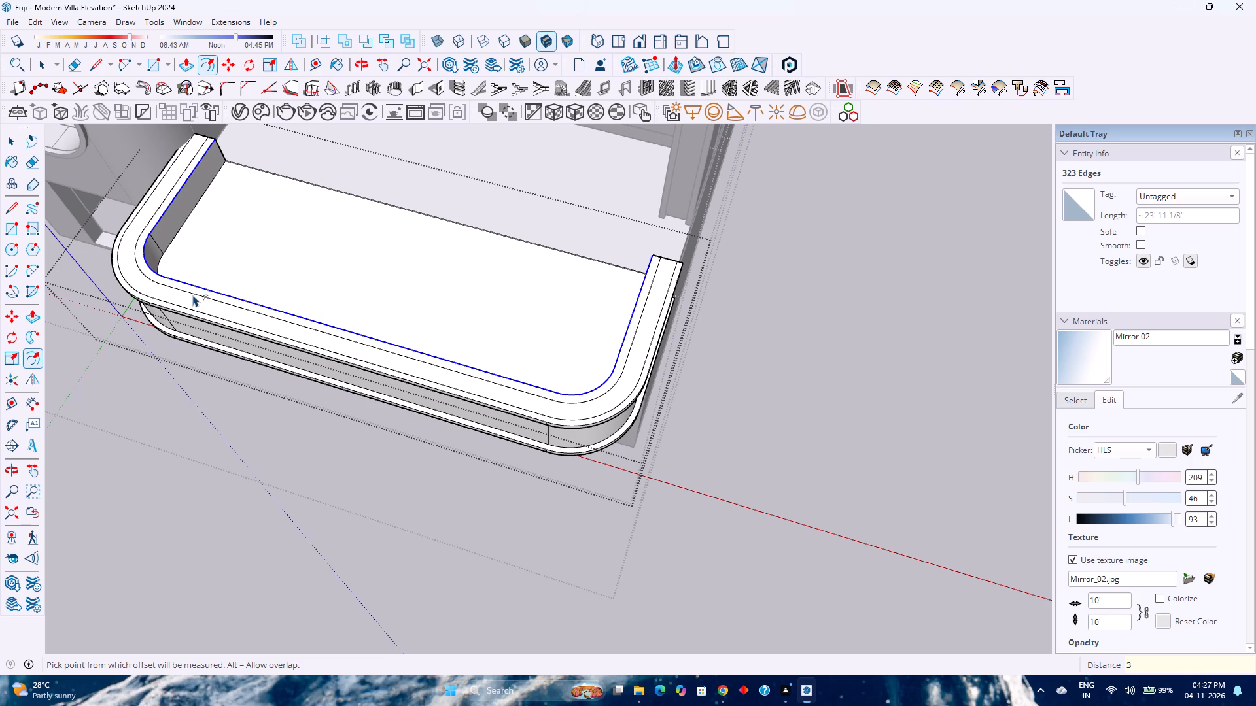
Push/Pull the inner strip of the parapet top down 1 foot, level with the slab floor, to thin the parapet.
key("p")
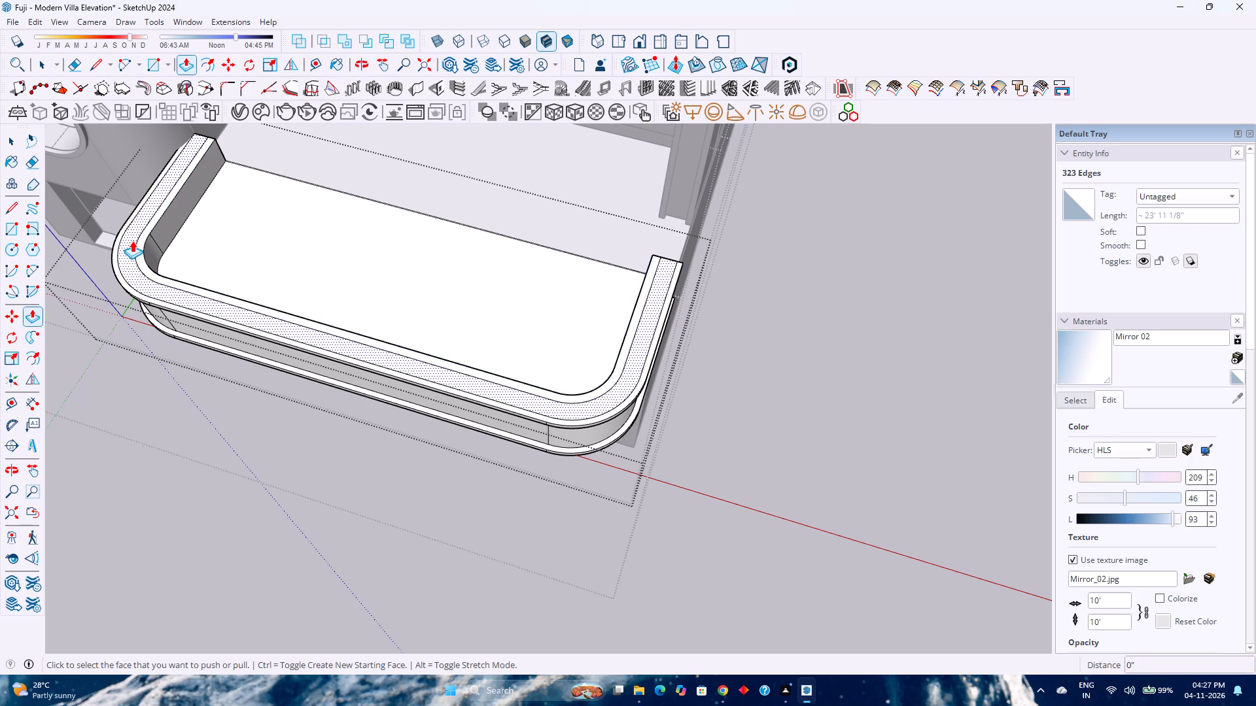
left_click(148, 224)
left_click(199, 232)
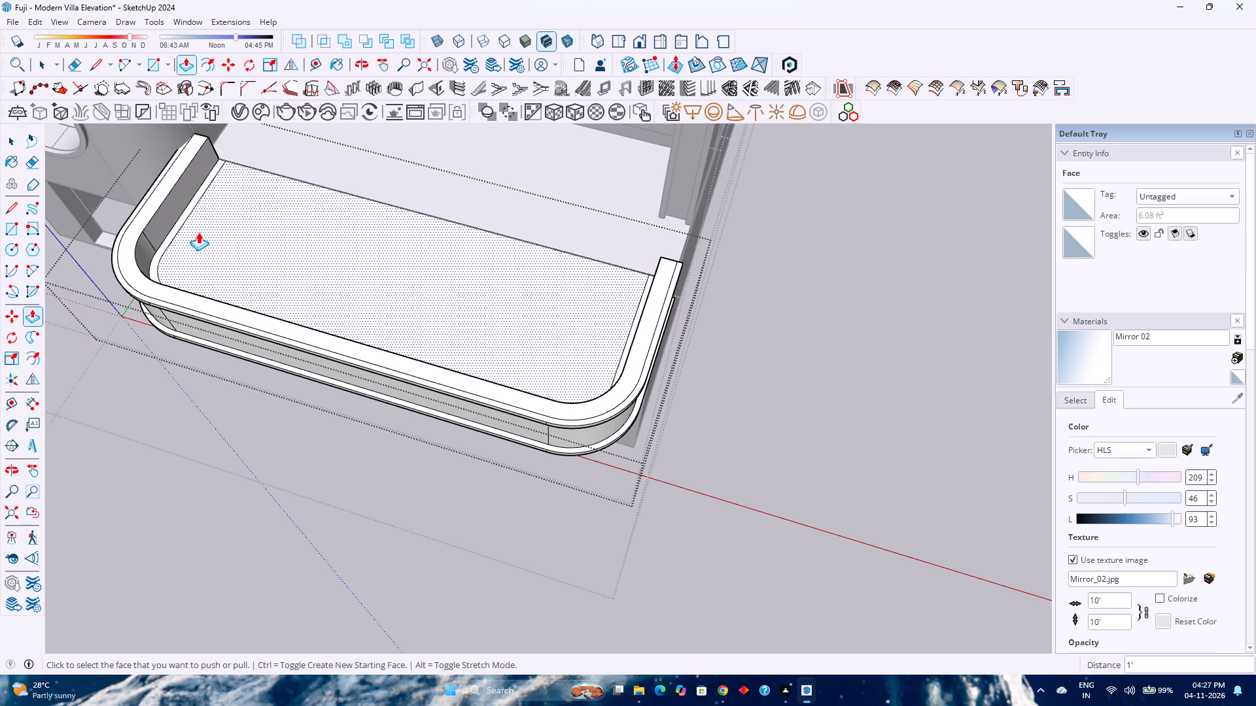
Erase the leftover offset edges on the slab floor along both sides, the front and the rounded corners of the parapet.
scroll(198, 232, "down", 6)
middle_click_drag(191, 237, 270, 355, "shift")
scroll(271, 356, "up", 11)
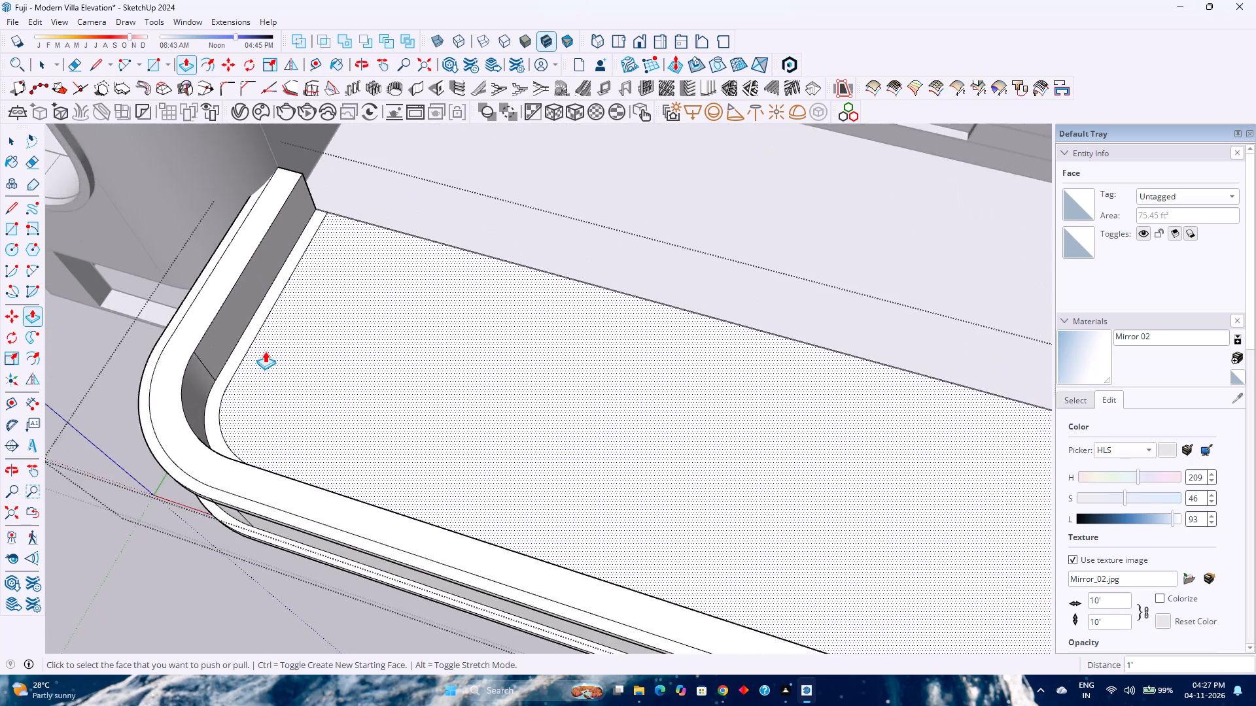
scroll(265, 351, "up", 4)
key("e")
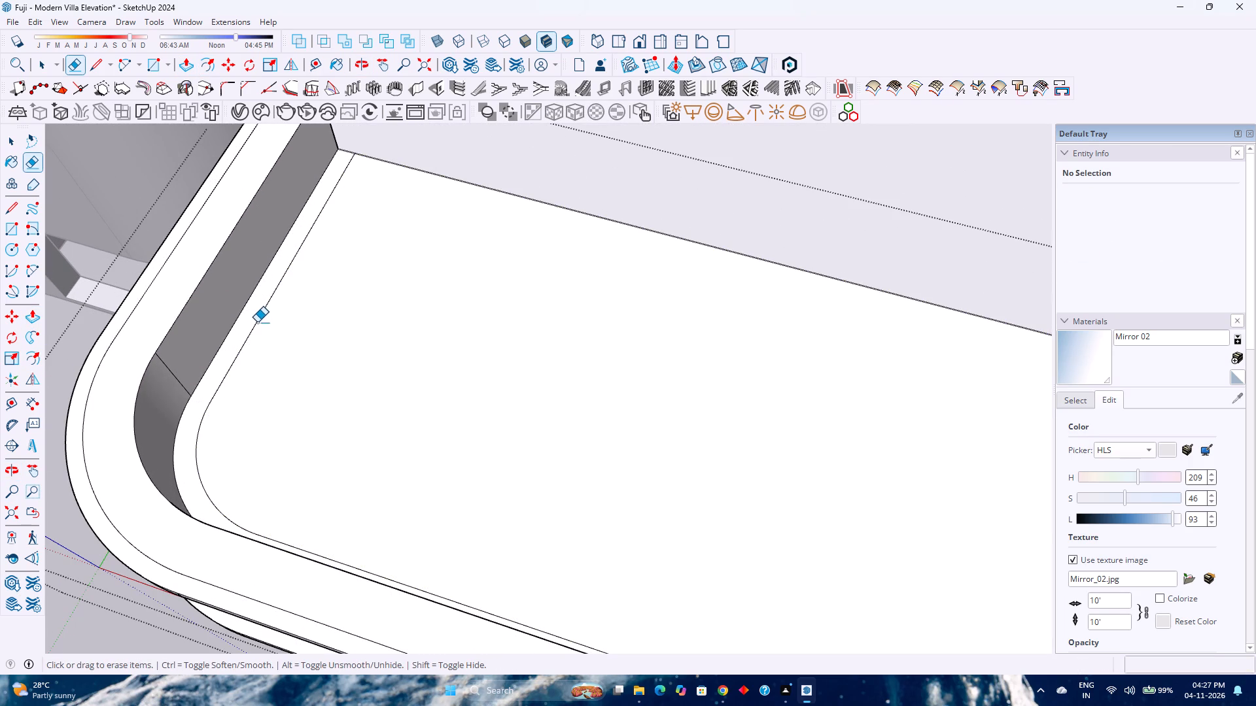
left_click(256, 320)
left_click(209, 403)
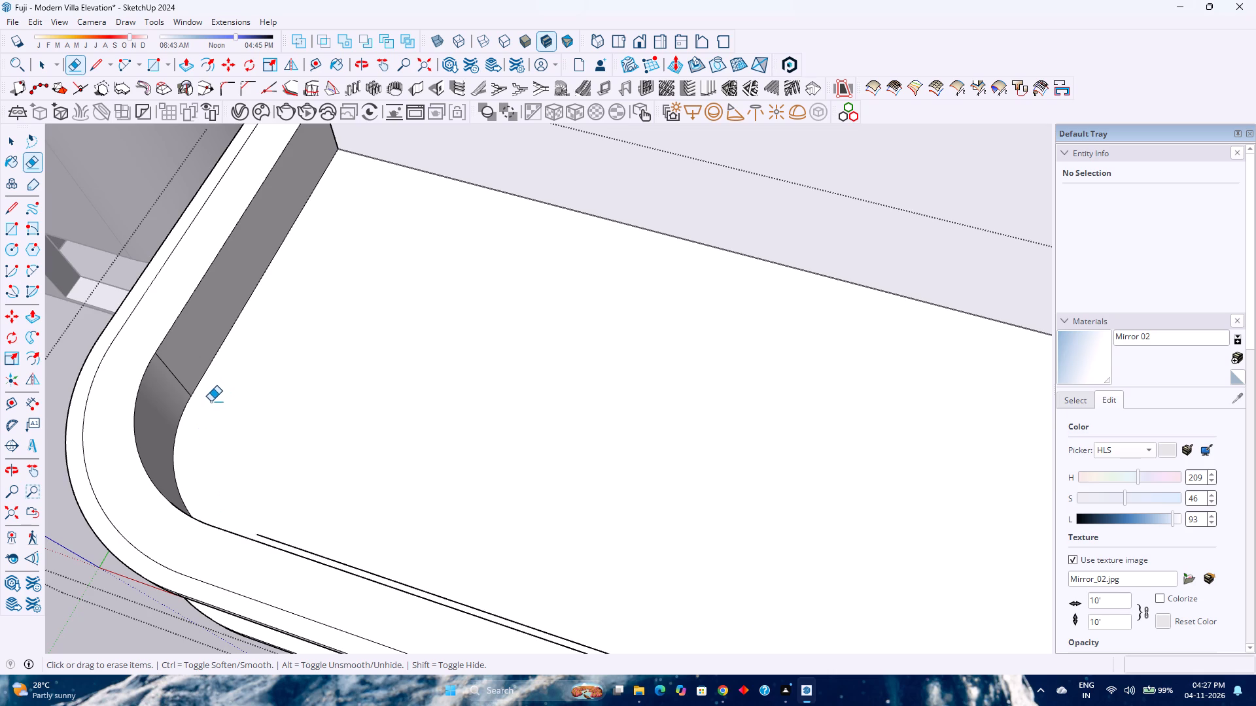
scroll(211, 401, "down", 5)
middle_click_drag(409, 445, 75, 348, "shift")
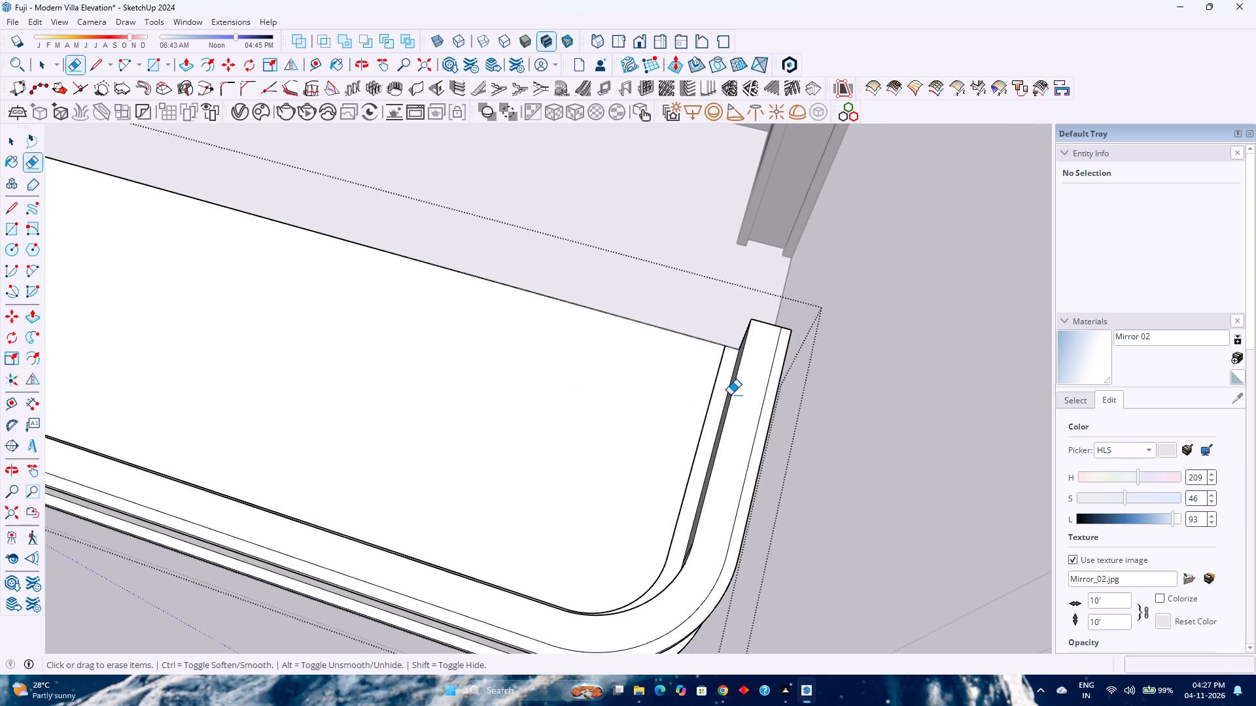
left_click(718, 373)
scroll(686, 375, "down", 4)
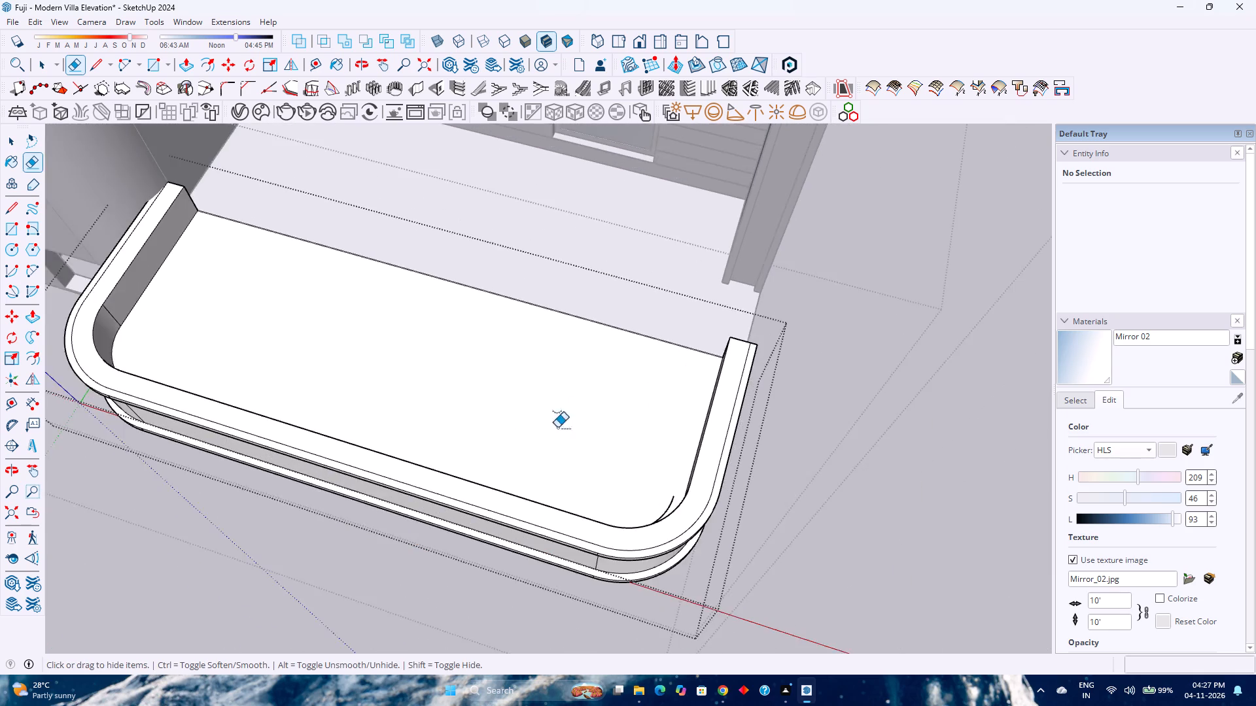
middle_click_drag(556, 428, 621, 386, "shift")
middle_click_drag(621, 386, 644, 372, "shift")
middle_click_drag(667, 361, 657, 369)
middle_click_drag(654, 370, 646, 375)
middle_click_drag(619, 388, 349, 429)
middle_click(339, 430)
scroll(438, 414, "up", 3)
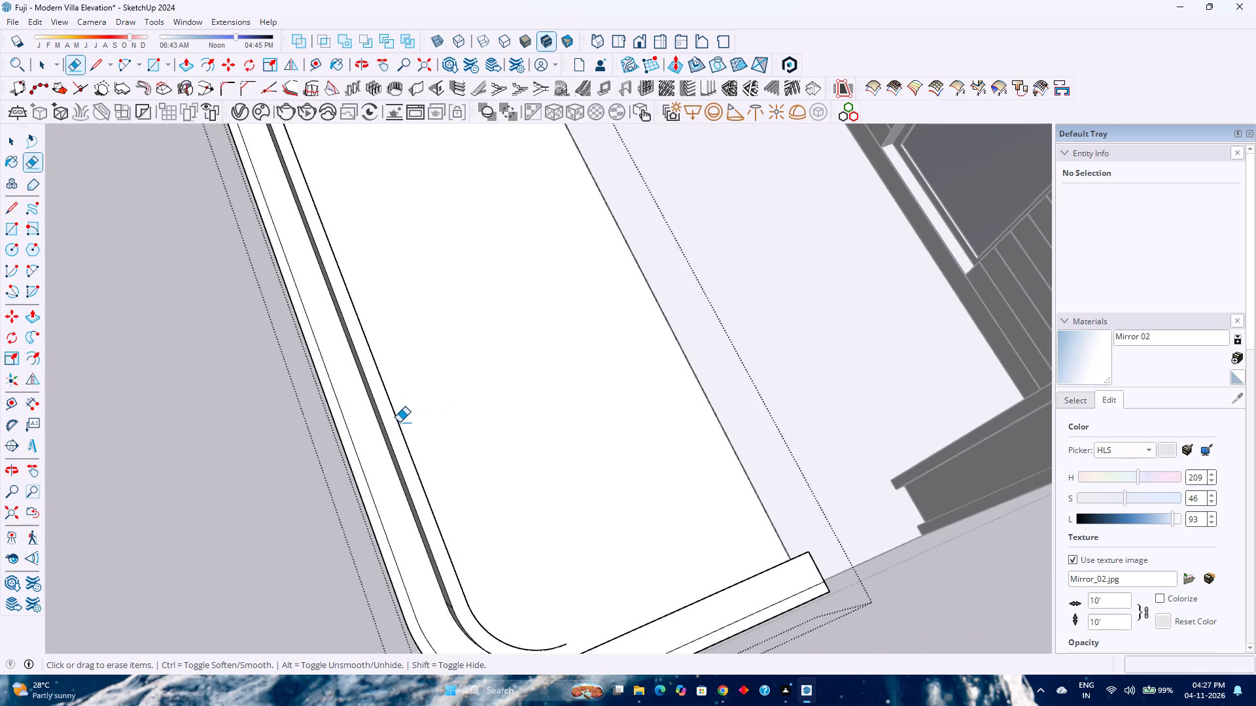
left_click(399, 422)
left_click(483, 626)
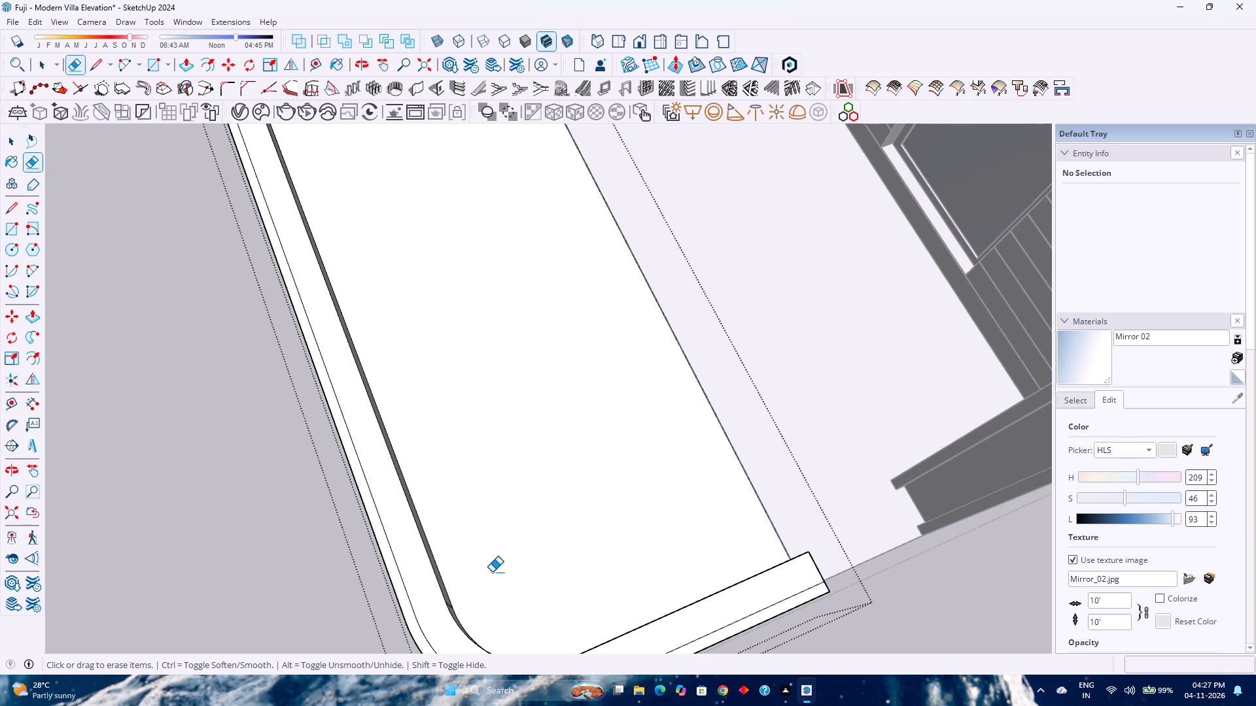
Leave the slab's nested group and examine the thinned parapet and its junction with the balcony frame from several angles.
scroll(492, 572, "down", 4)
middle_click_drag(457, 567, 534, 651, "shift")
scroll(514, 577, "down", 6)
middle_click_drag(514, 577, 546, 549)
middle_click_drag(549, 544, 657, 443)
middle_click(658, 442)
scroll(638, 441, "down", 3)
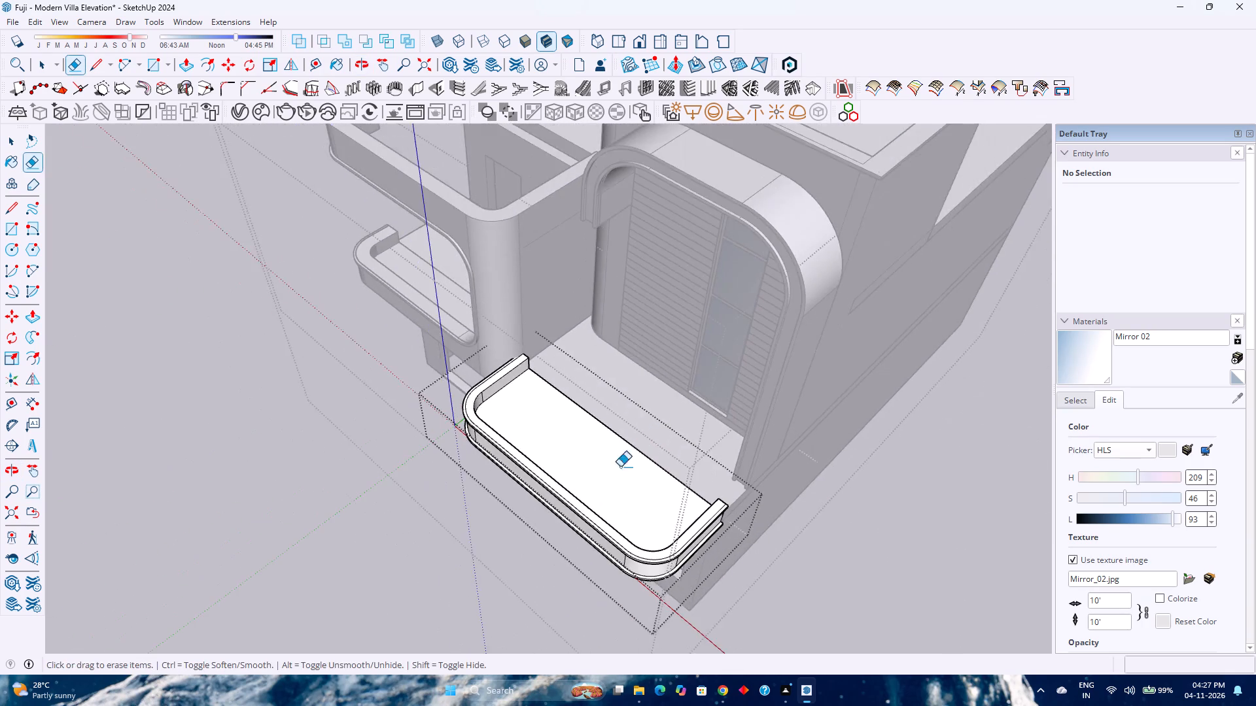
middle_click_drag(577, 509, 700, 435)
scroll(612, 403, "up", 8)
middle_click(536, 335, "shift")
middle_click(536, 337, "shift")
middle_click_drag(536, 386, 536, 393, "shift")
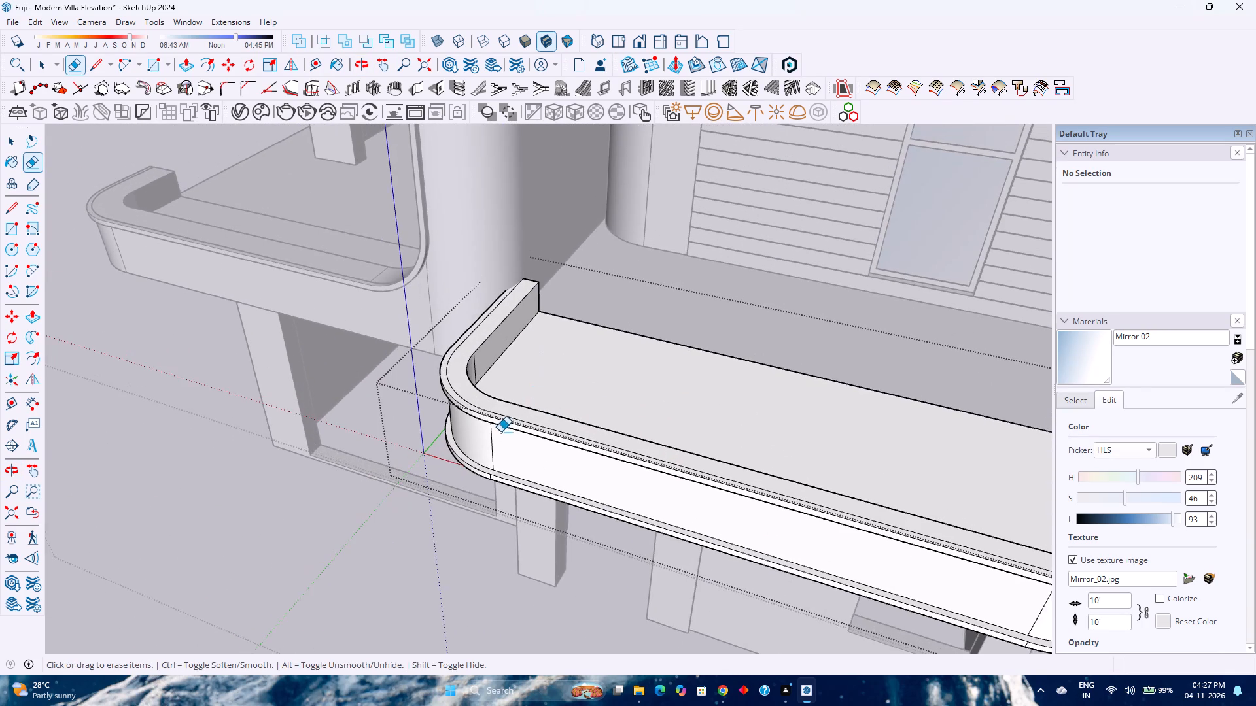
scroll(497, 430, "up", 4)
middle_click_drag(517, 404, 440, 494, "shift")
middle_click_drag(424, 490, 573, 378)
middle_click(573, 378)
scroll(444, 413, "up", 4)
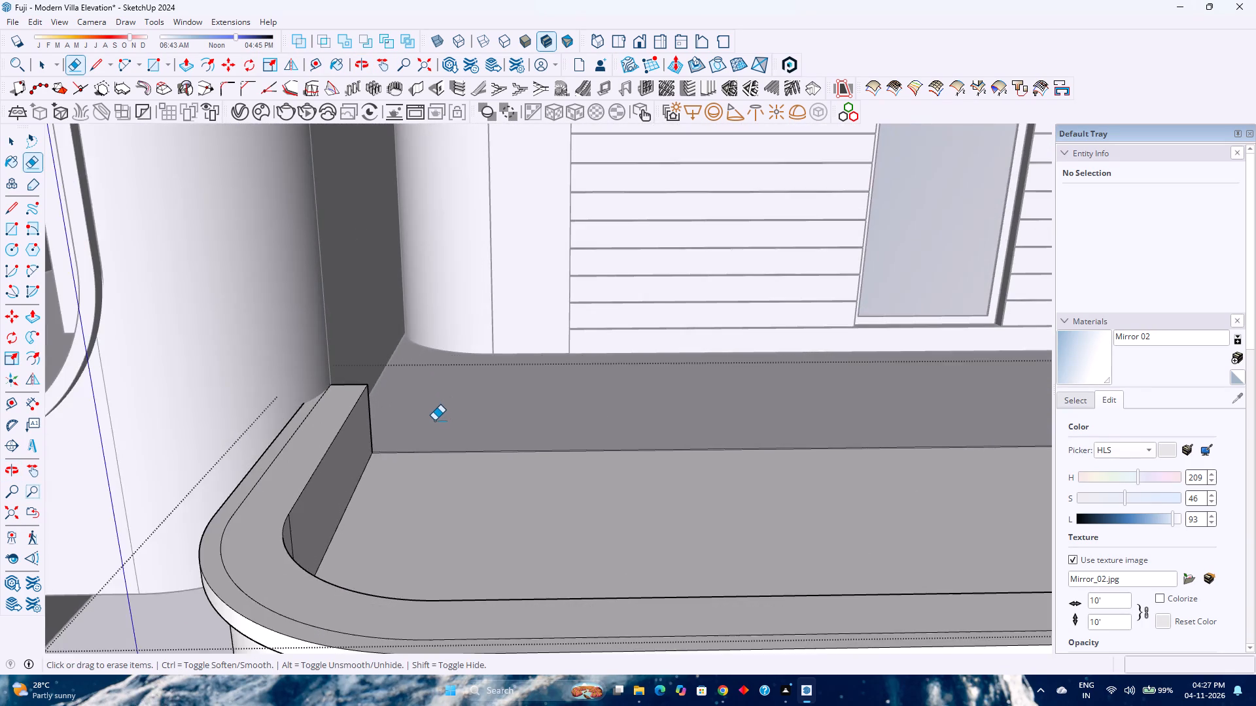
scroll(434, 420, "down", 7)
middle_click_drag(425, 433, 462, 382)
middle_click_drag(462, 377, 462, 371)
middle_click_drag(462, 368, 464, 361)
middle_click(464, 361)
middle_click(464, 361)
middle_click_drag(521, 473, 453, 448)
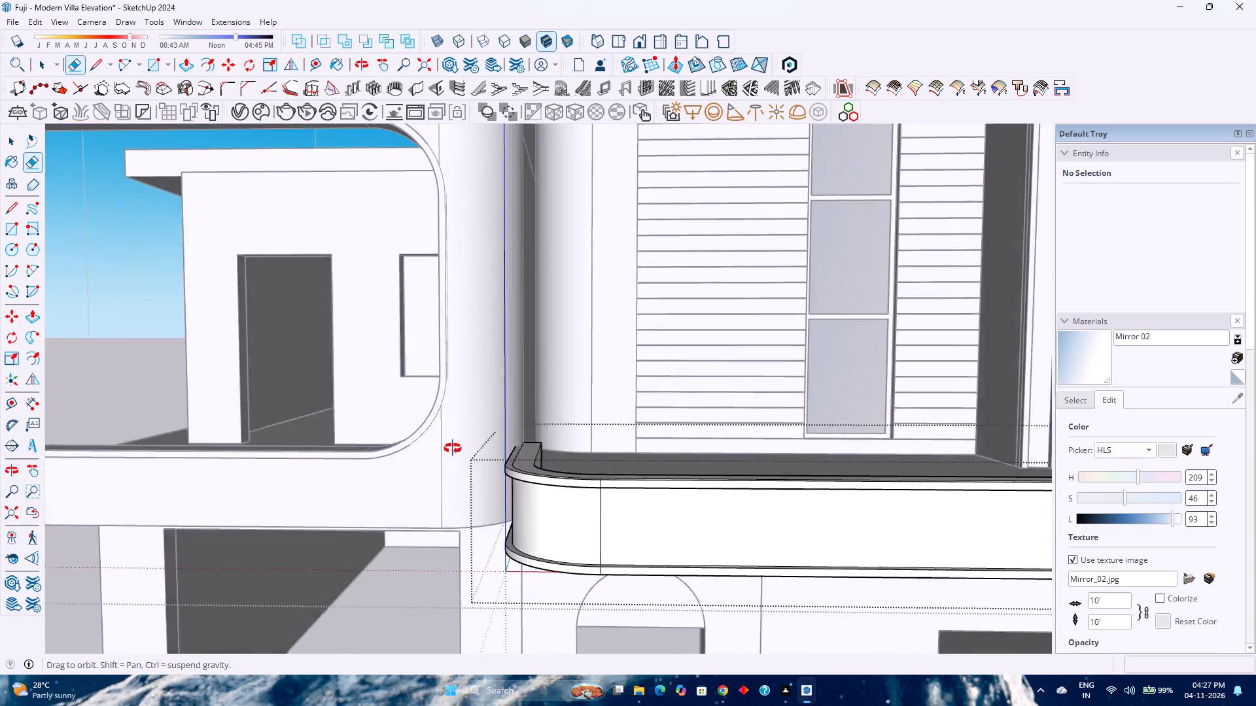
middle_click_drag(453, 448, 441, 443)
middle_click(440, 443)
middle_click(434, 441)
scroll(445, 443, "down", 3)
middle_click_drag(456, 458, 595, 446)
middle_click(595, 446)
scroll(517, 453, "up", 3)
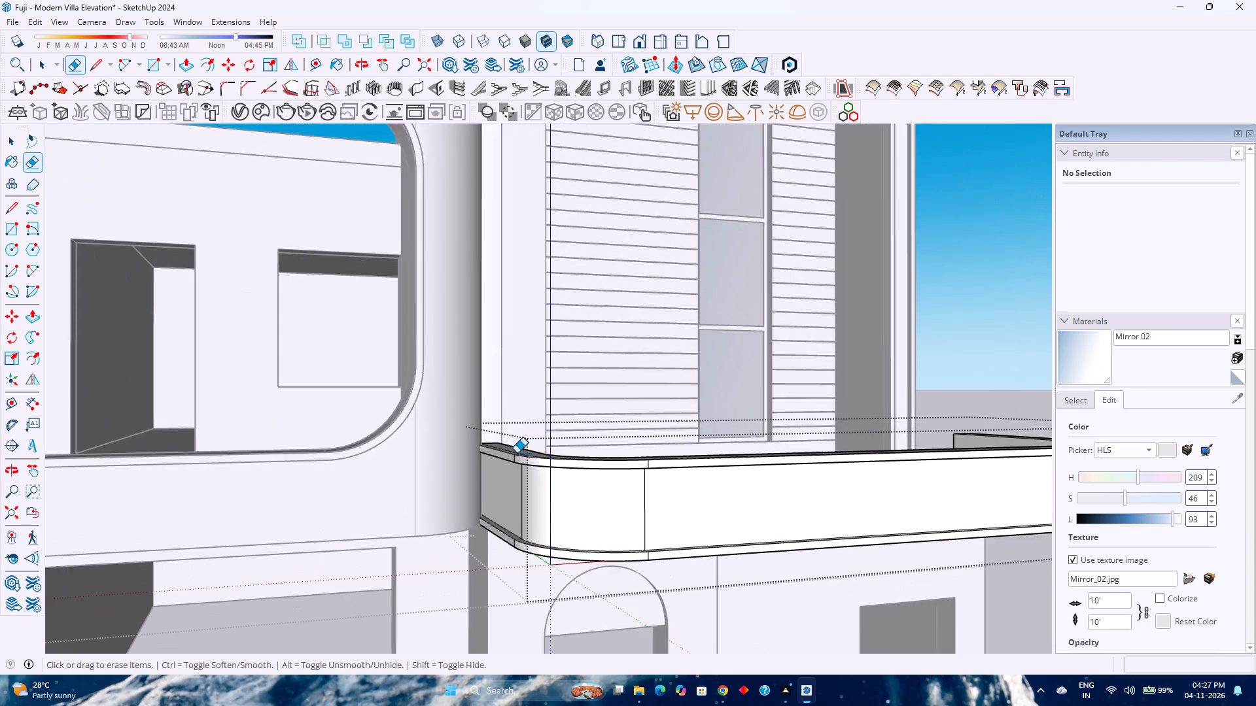
scroll(517, 453, "up", 2)
middle_click_drag(517, 453, 369, 473)
middle_click(368, 473)
scroll(366, 469, "down", 2)
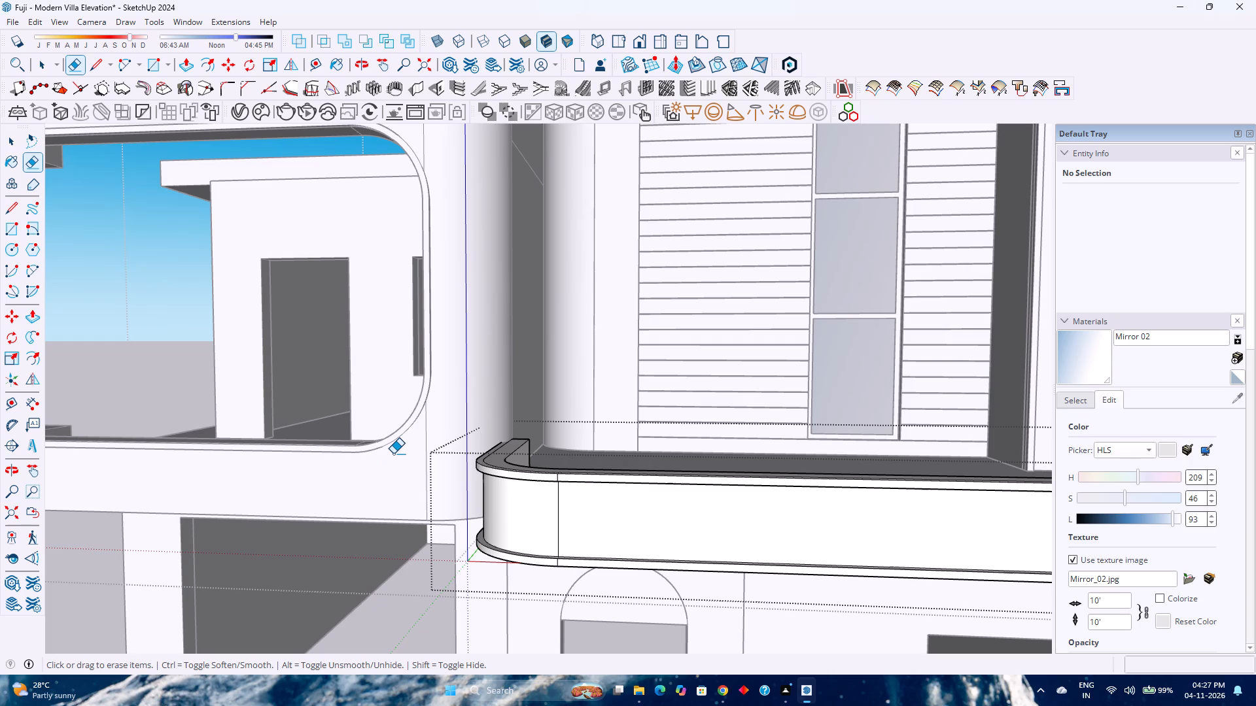
scroll(393, 454, "down", 4)
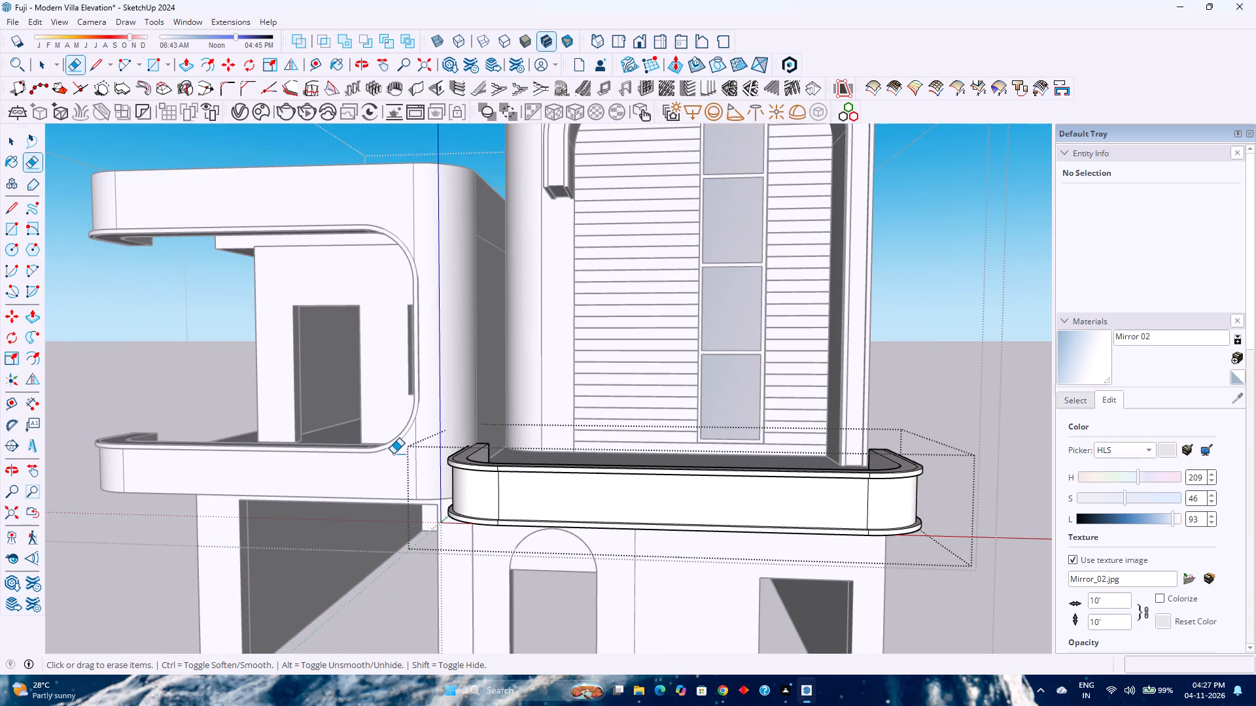
key("space")
scroll(397, 461, "down", 1)
key("Escape")
middle_click_drag(410, 475, 502, 483)
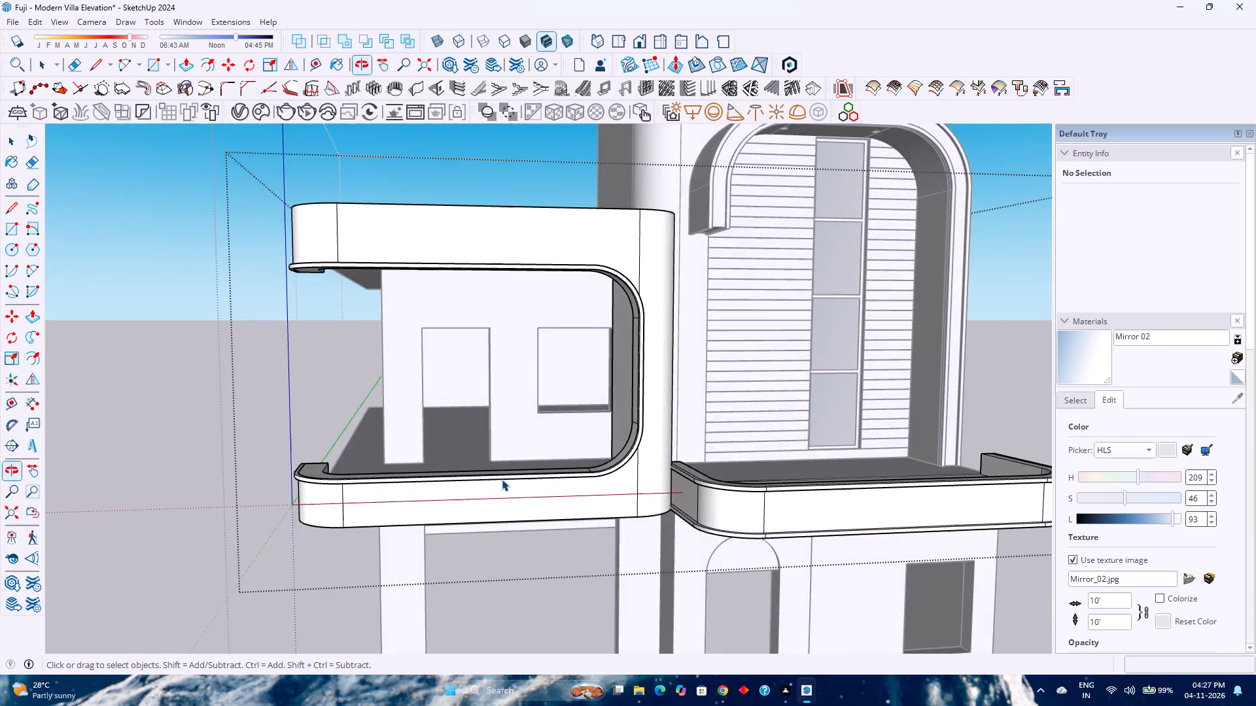
scroll(502, 477, "down", 3)
middle_click_drag(540, 519, 502, 468, "shift")
middle_click(502, 468, "shift")
scroll(565, 426, "up", 1)
middle_click_drag(567, 424, 342, 541)
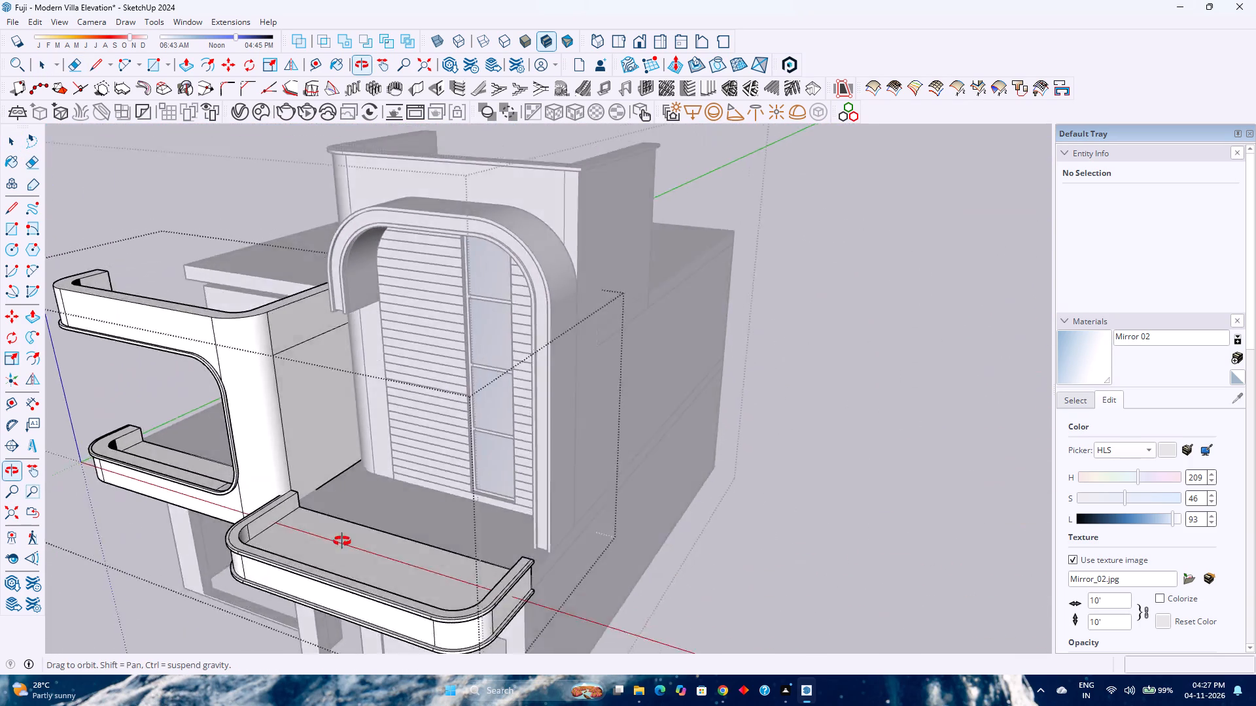
middle_click_drag(342, 541, 561, 479)
Scale the entrance slab group along the red axis by 1.04, extending its end into the balcony frame.
double_click(611, 521)
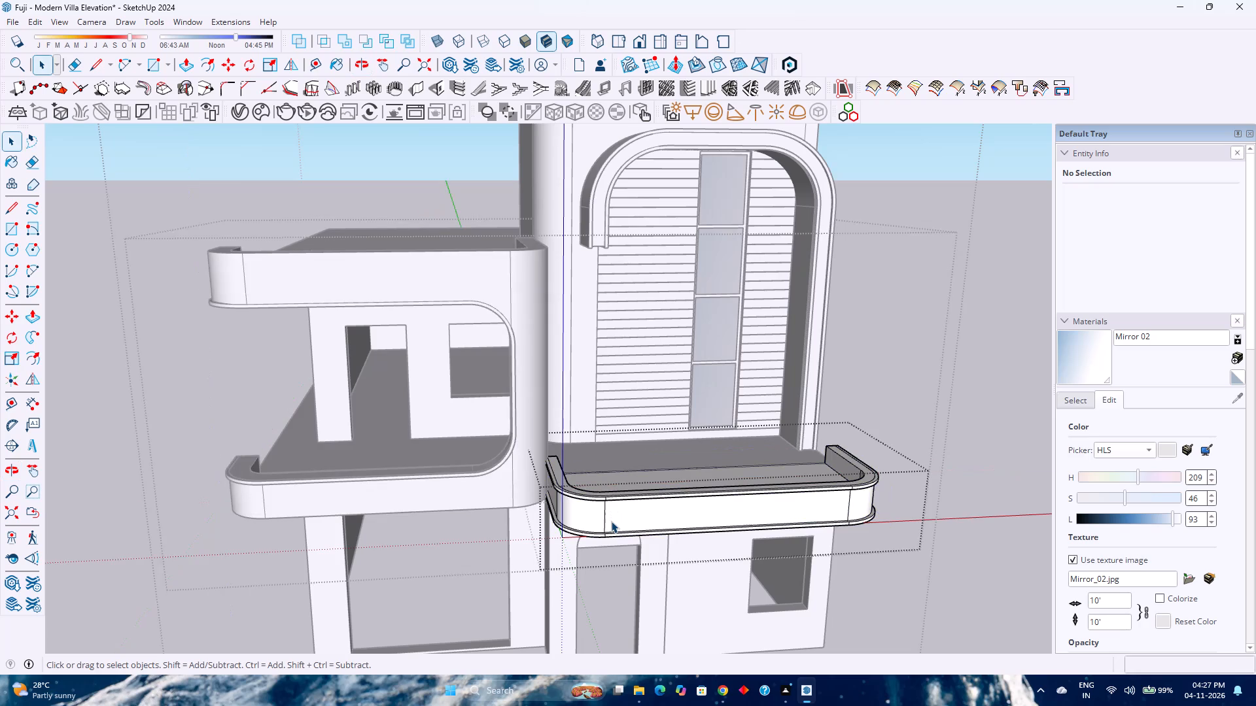
key("Escape")
left_click(611, 521)
key("s")
scroll(534, 502, "up", 10)
left_click(578, 484)
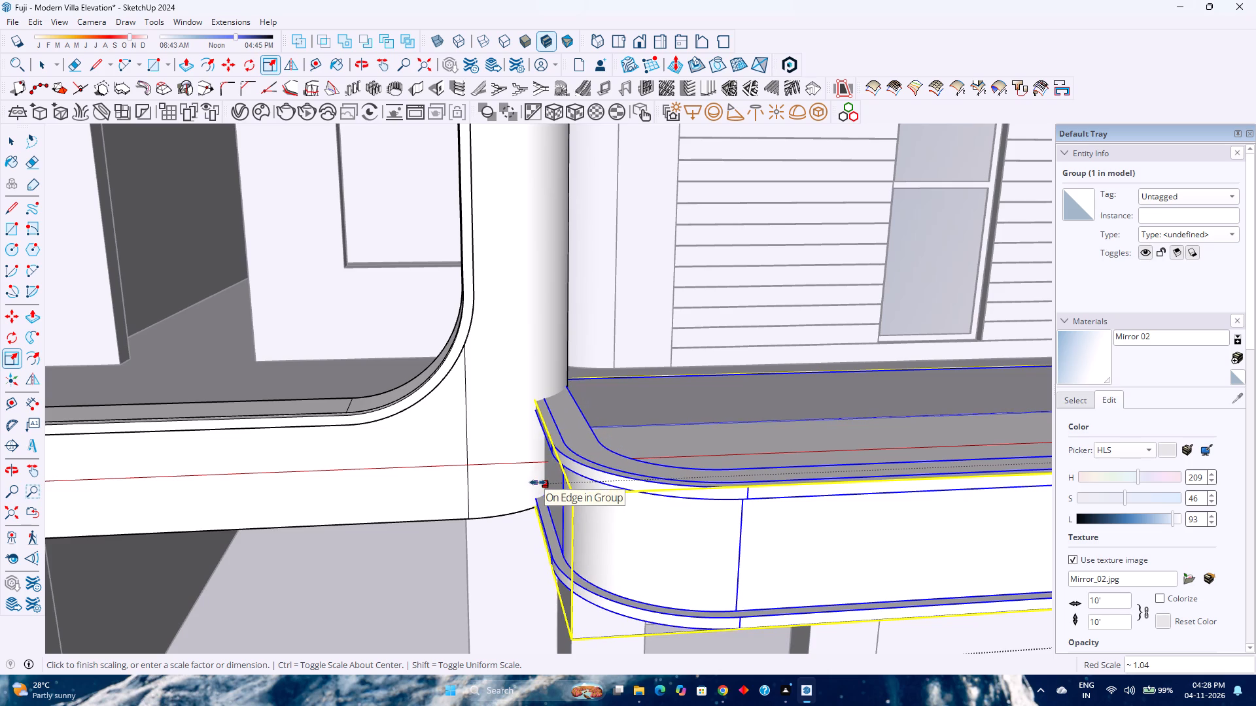
type("1.04")
key("Return")
key("space")
Leave the parent group and examine the scaled slab's junction with the balcony frame and the overall elevation from several angles.
scroll(533, 480, "down", 5)
middle_click_drag(522, 520, 498, 507)
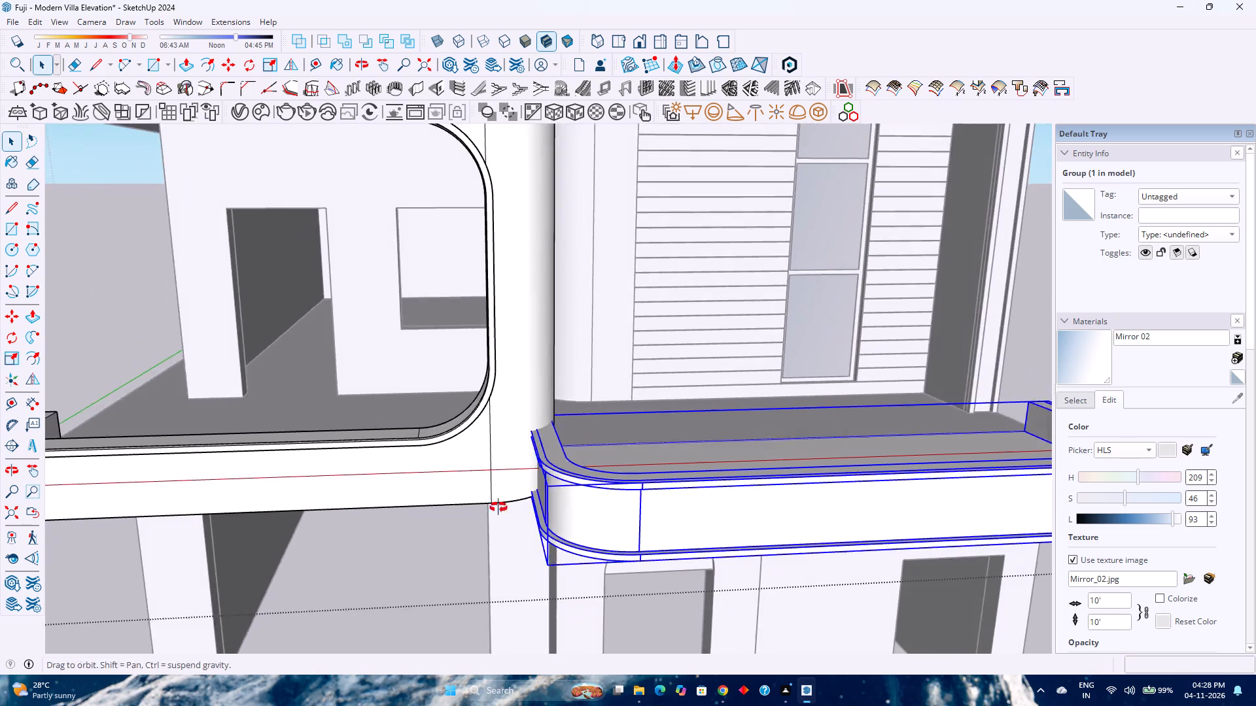
middle_click_drag(498, 507, 436, 465)
middle_click(436, 465)
middle_click(432, 462)
scroll(431, 452, "down", 3)
middle_click_drag(405, 533, 511, 401)
middle_click(511, 401)
middle_click_drag(548, 409, 363, 578, "shift")
middle_click(360, 580, "shift")
middle_click_drag(353, 557, 337, 526)
middle_click(336, 526)
scroll(368, 484, "down", 3)
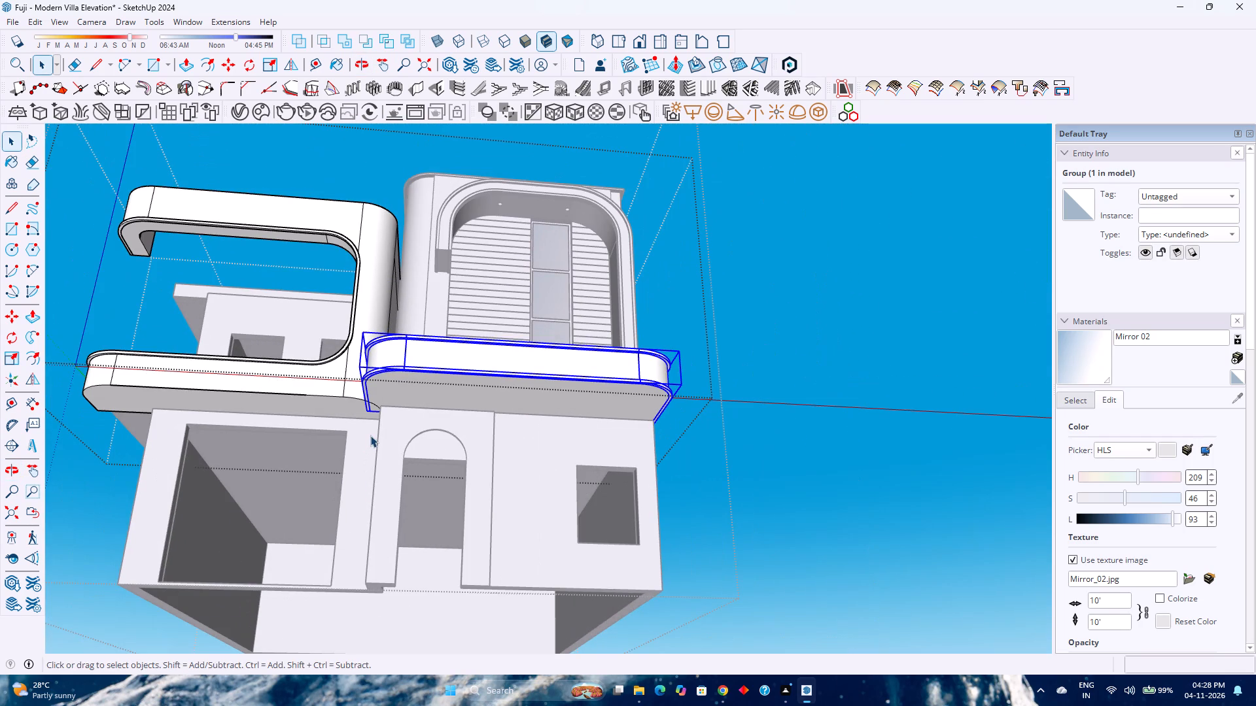
key("Escape")
middle_click_drag(311, 459, 416, 418, "shift")
middle_click(416, 418, "shift")
middle_click_drag(427, 415, 377, 580)
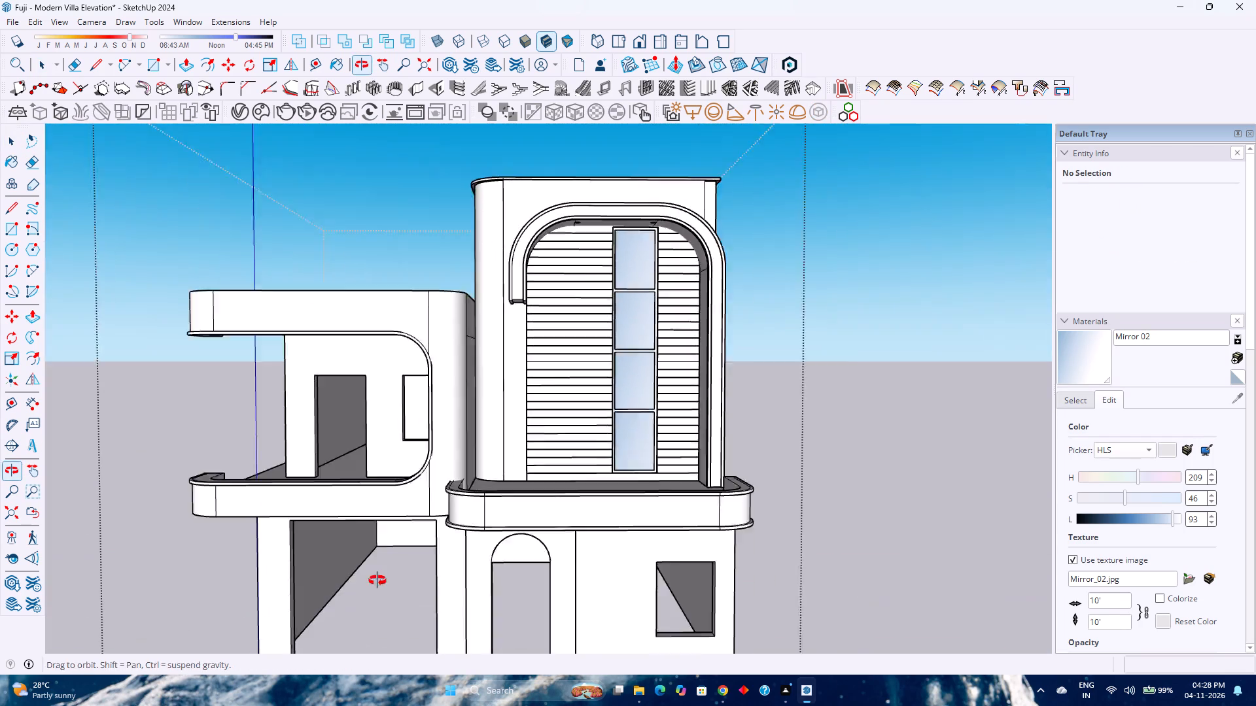
middle_click_drag(377, 580, 373, 592)
middle_click(373, 592)
middle_click_drag(378, 580, 415, 529, "shift")
middle_click(415, 529, "shift")
middle_click_drag(427, 541, 382, 650)
middle_click_drag(382, 618, 412, 526, "shift")
middle_click(415, 521, "shift")
scroll(454, 573, "up", 3)
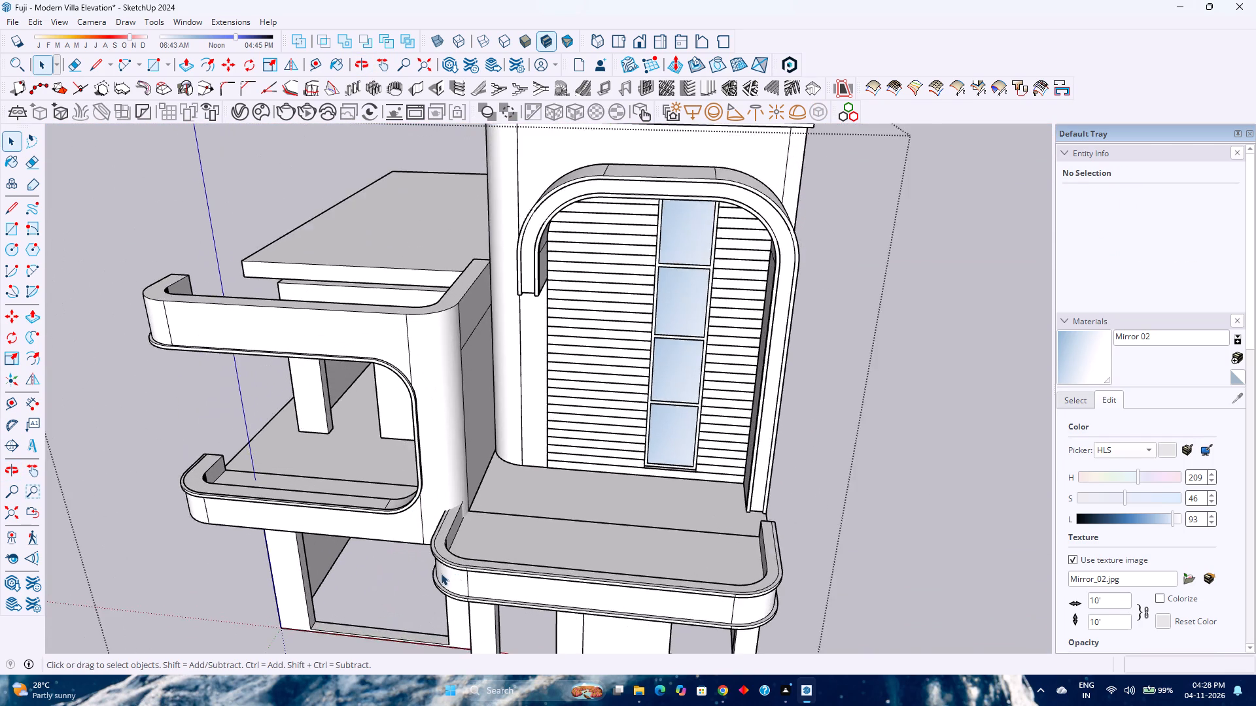
scroll(441, 573, "up", 3)
middle_click_drag(459, 571, 439, 516, "shift")
middle_click(439, 516, "shift")
middle_click_drag(592, 516, 372, 486)
scroll(372, 486, "down", 2)
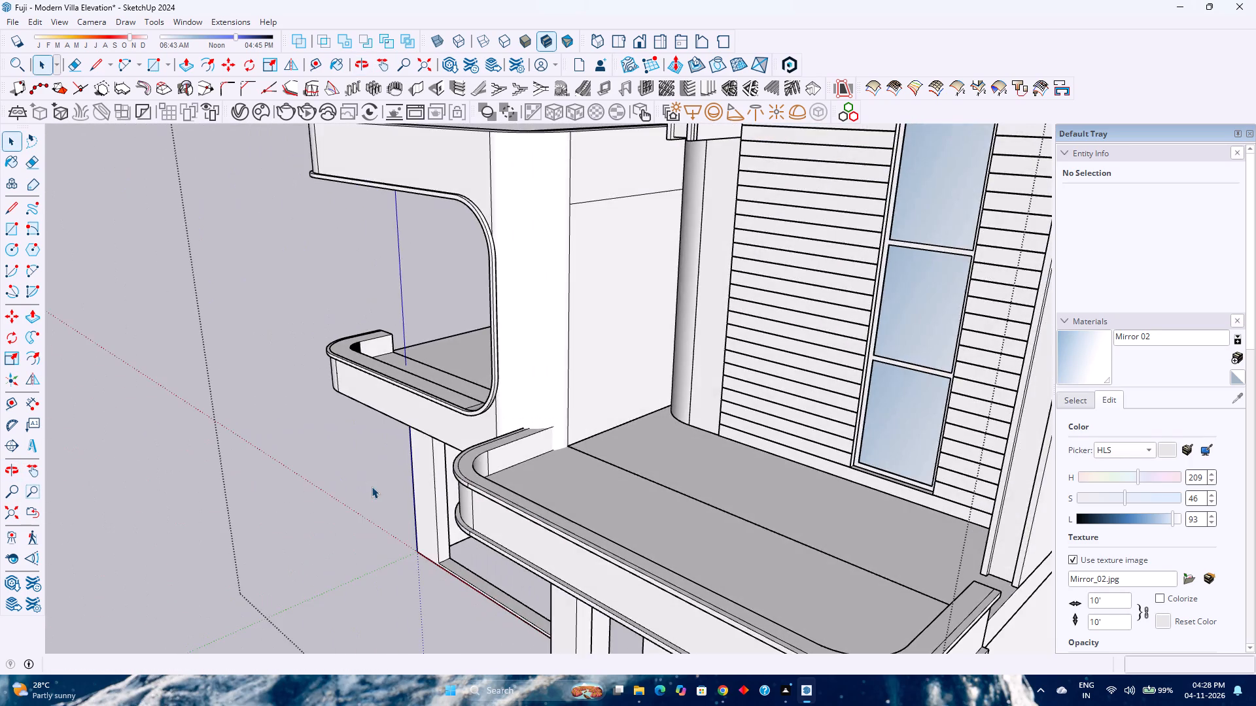
scroll(372, 486, "down", 1)
middle_click_drag(445, 562, 397, 518)
middle_click(397, 518)
scroll(409, 509, "down", 4)
middle_click_drag(399, 514, 737, 473)
middle_click_drag(752, 464, 758, 462)
middle_click_drag(639, 436, 628, 511, "shift")
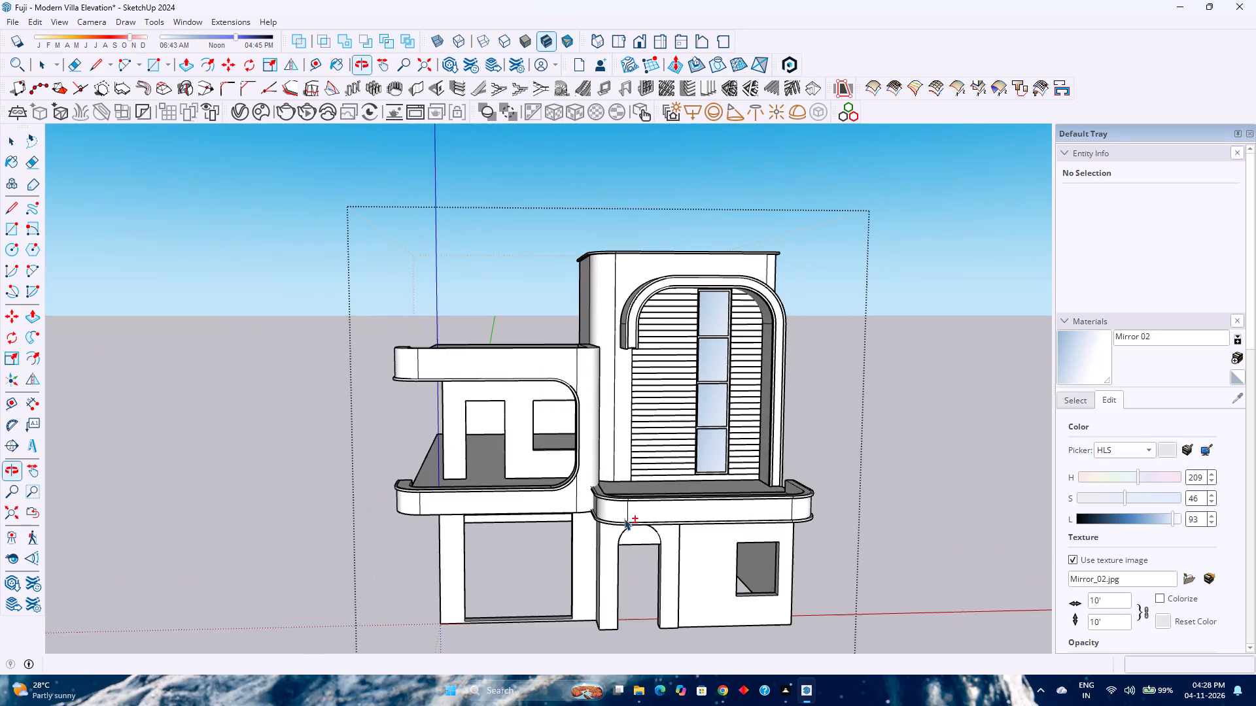
middle_click_drag(561, 531, 587, 409)
middle_click(587, 407)
scroll(600, 395, "up", 7)
middle_click_drag(618, 426, 566, 496)
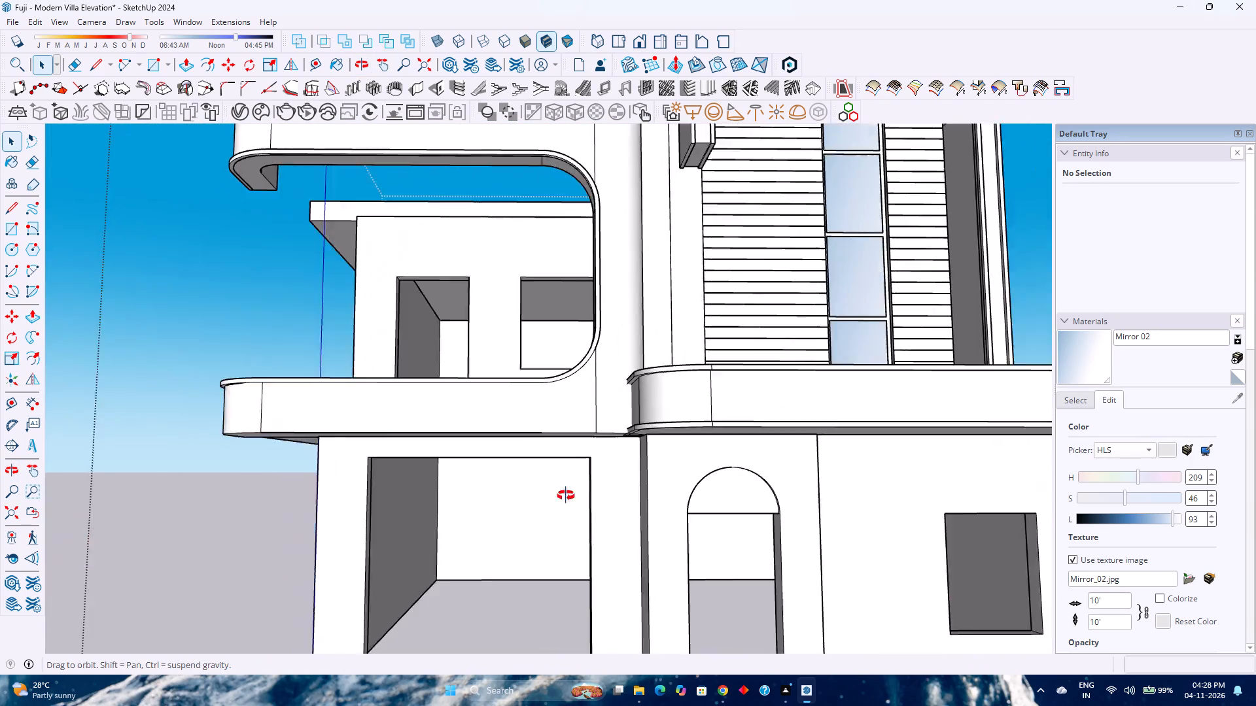
middle_click_drag(566, 496, 465, 650)
Explode the rounded entrance slab group inside its parent group.
left_click(631, 433)
left_click(631, 433)
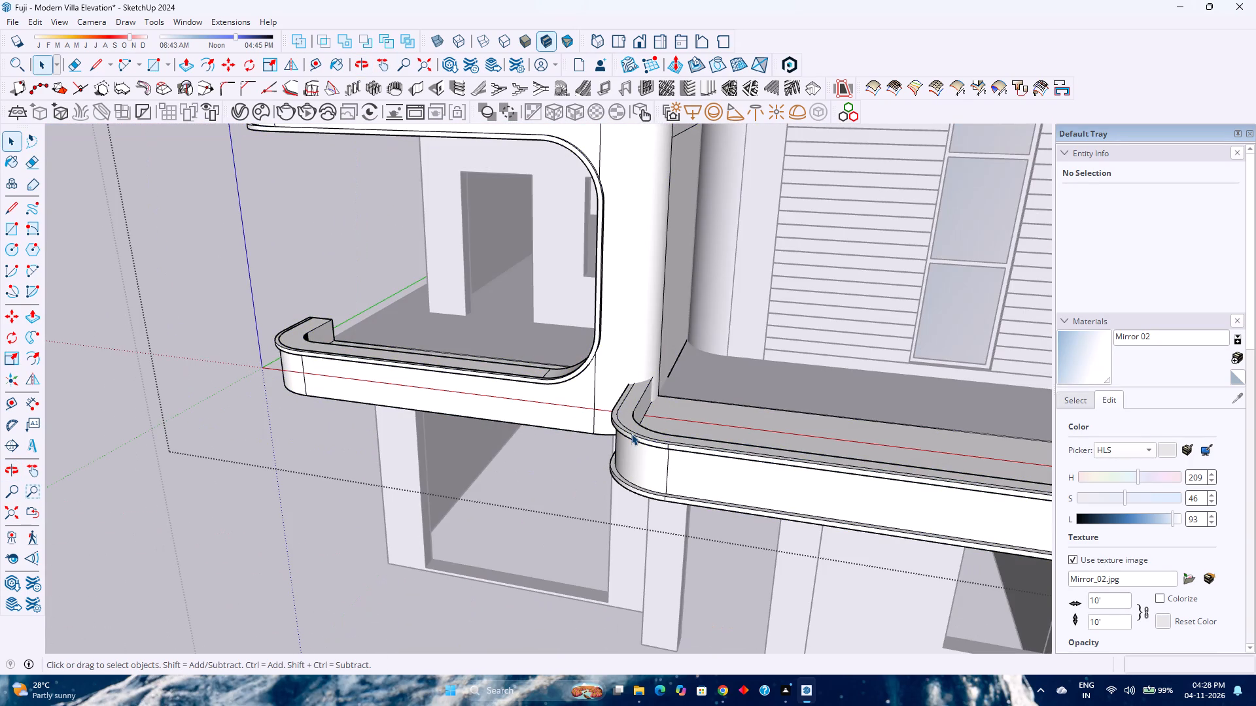
left_click(631, 433)
right_click(629, 433)
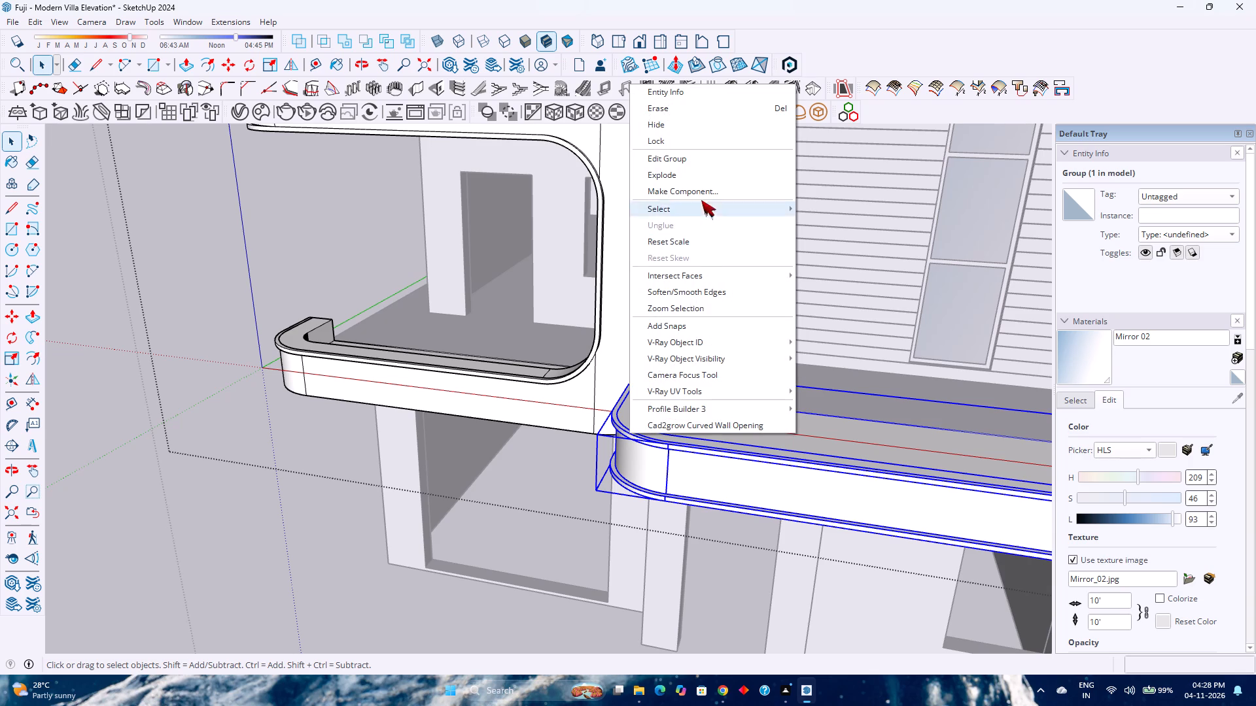
left_click(708, 173)
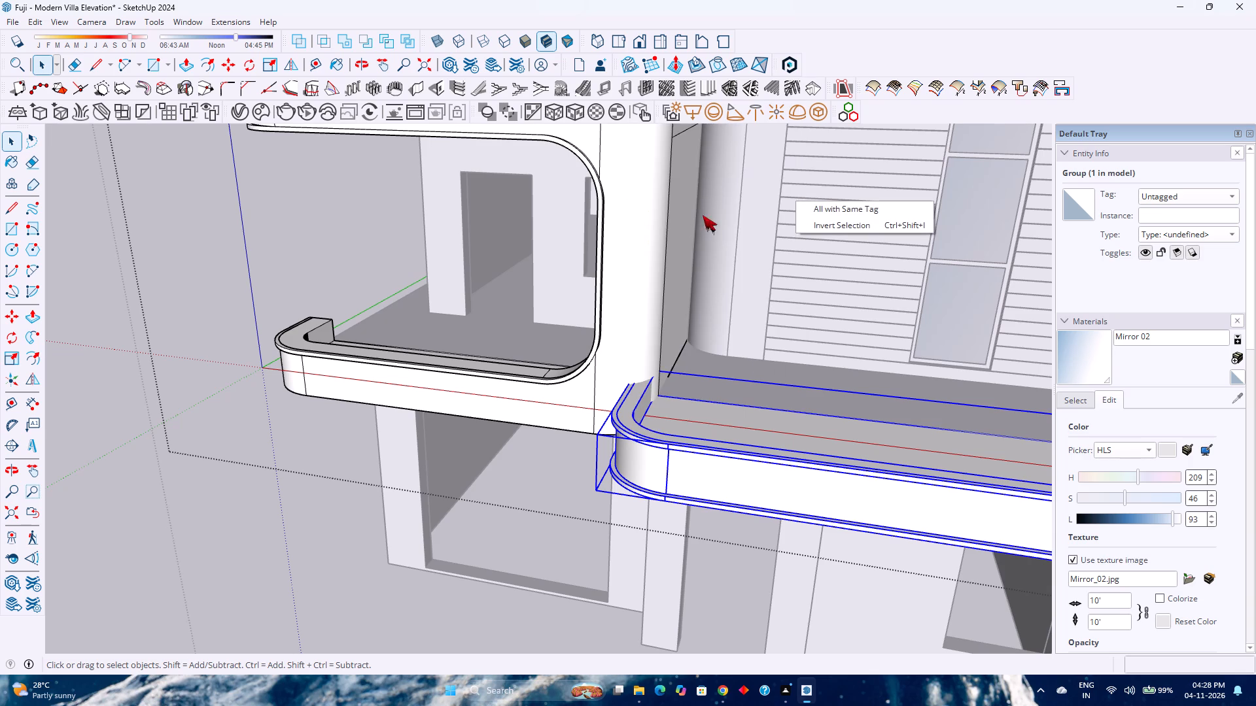
key("Escape")
Explode the curved balcony frame group inside the same parent group.
left_click(638, 310)
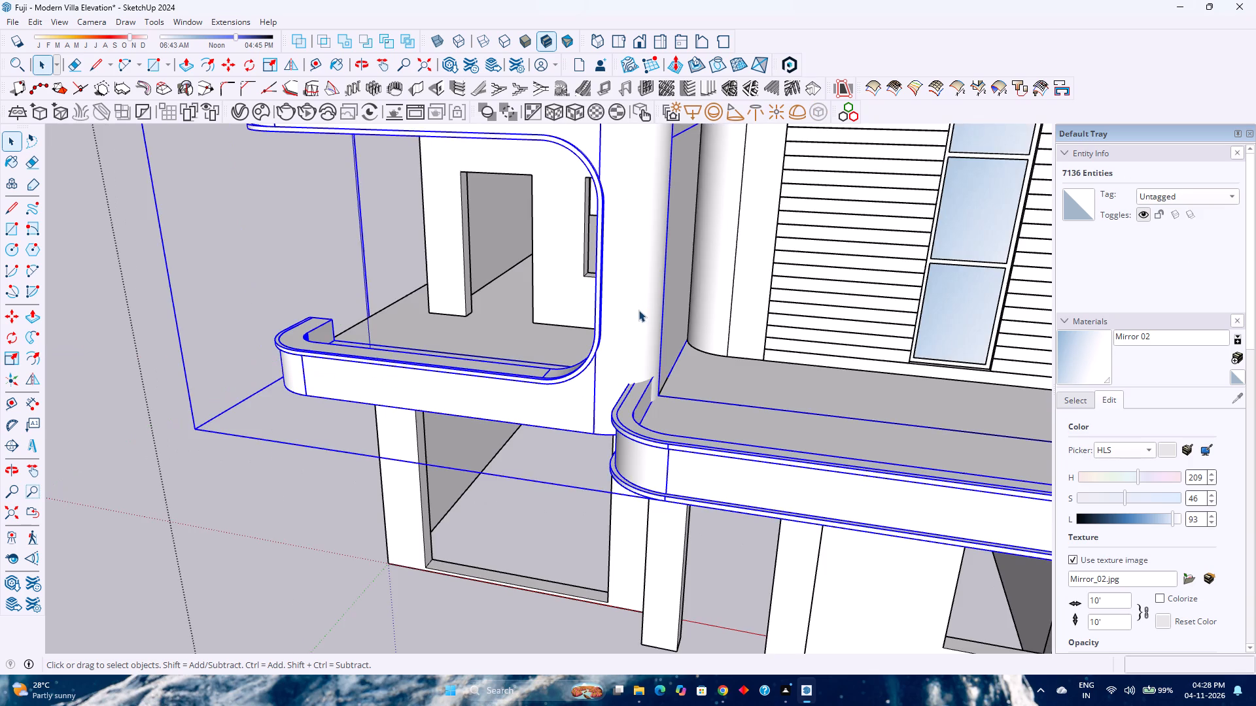
left_click(638, 310)
left_click(638, 310)
right_click(638, 310)
left_click(698, 402)
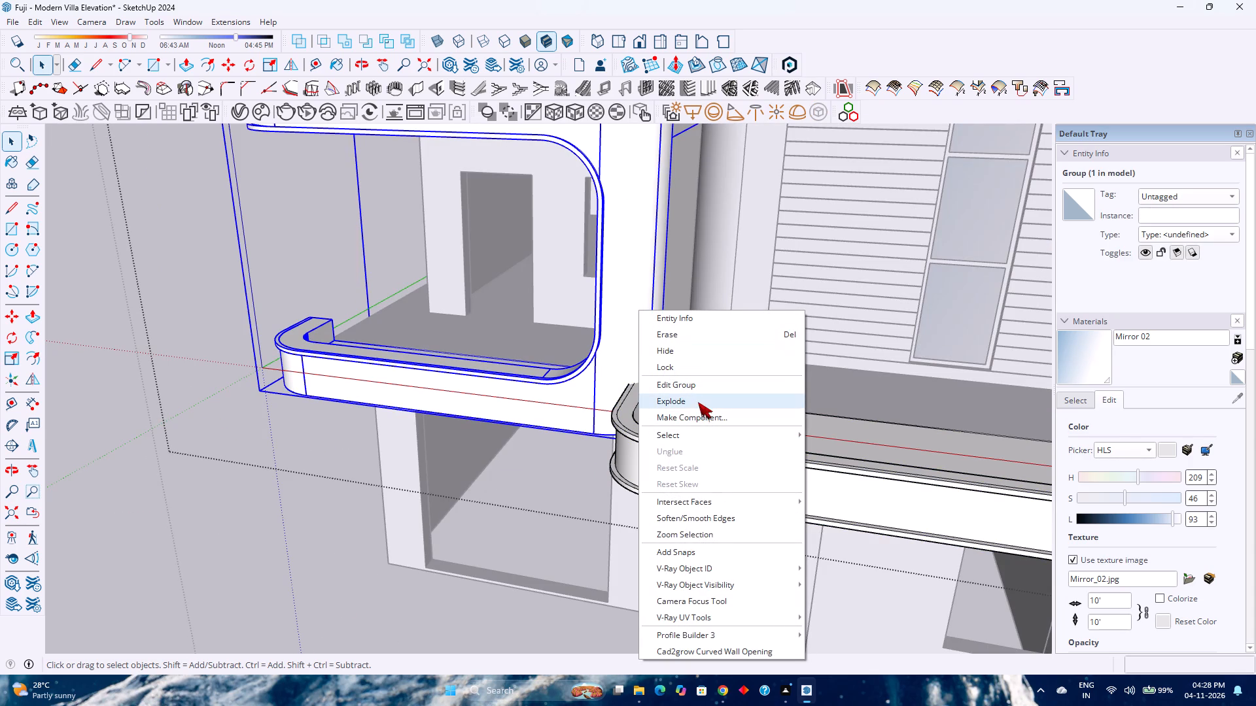
key("Escape")
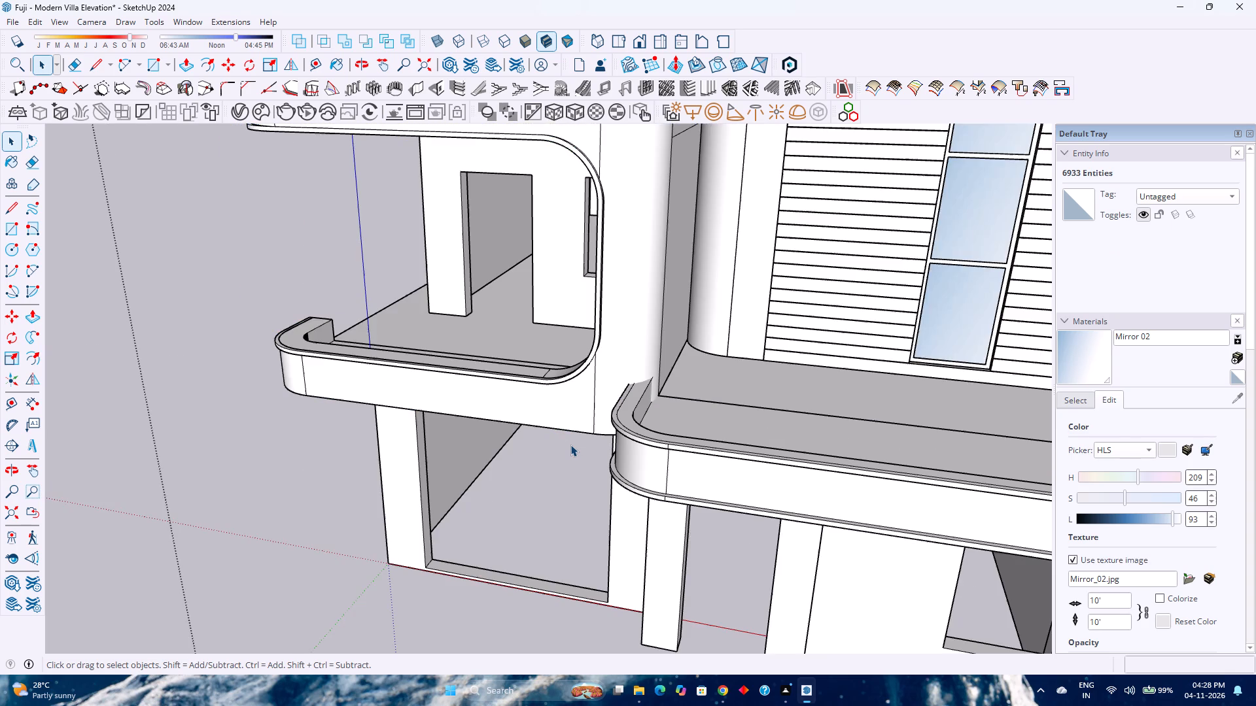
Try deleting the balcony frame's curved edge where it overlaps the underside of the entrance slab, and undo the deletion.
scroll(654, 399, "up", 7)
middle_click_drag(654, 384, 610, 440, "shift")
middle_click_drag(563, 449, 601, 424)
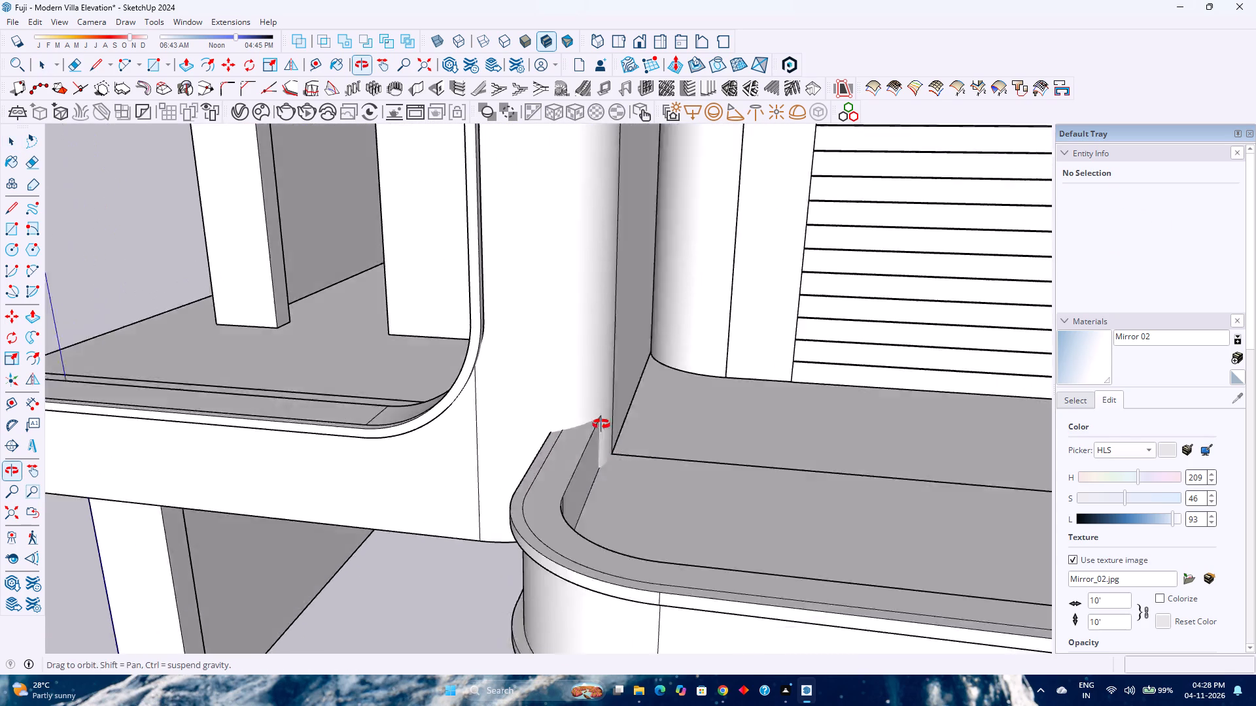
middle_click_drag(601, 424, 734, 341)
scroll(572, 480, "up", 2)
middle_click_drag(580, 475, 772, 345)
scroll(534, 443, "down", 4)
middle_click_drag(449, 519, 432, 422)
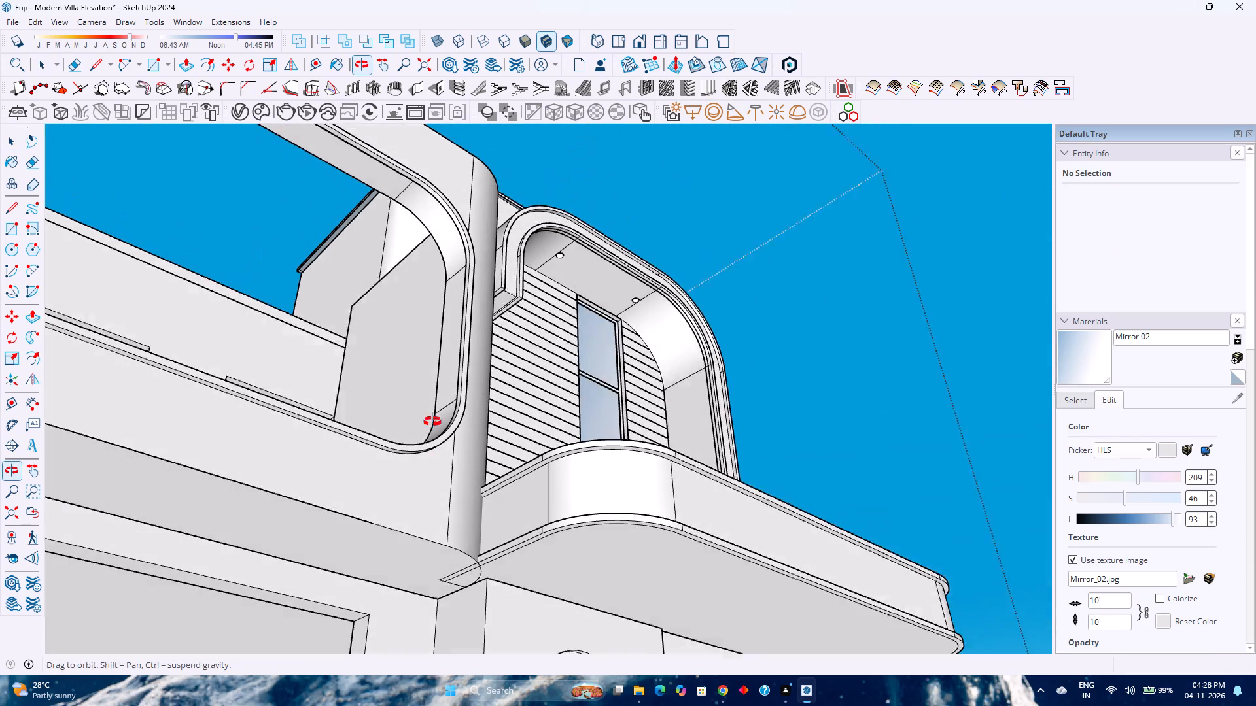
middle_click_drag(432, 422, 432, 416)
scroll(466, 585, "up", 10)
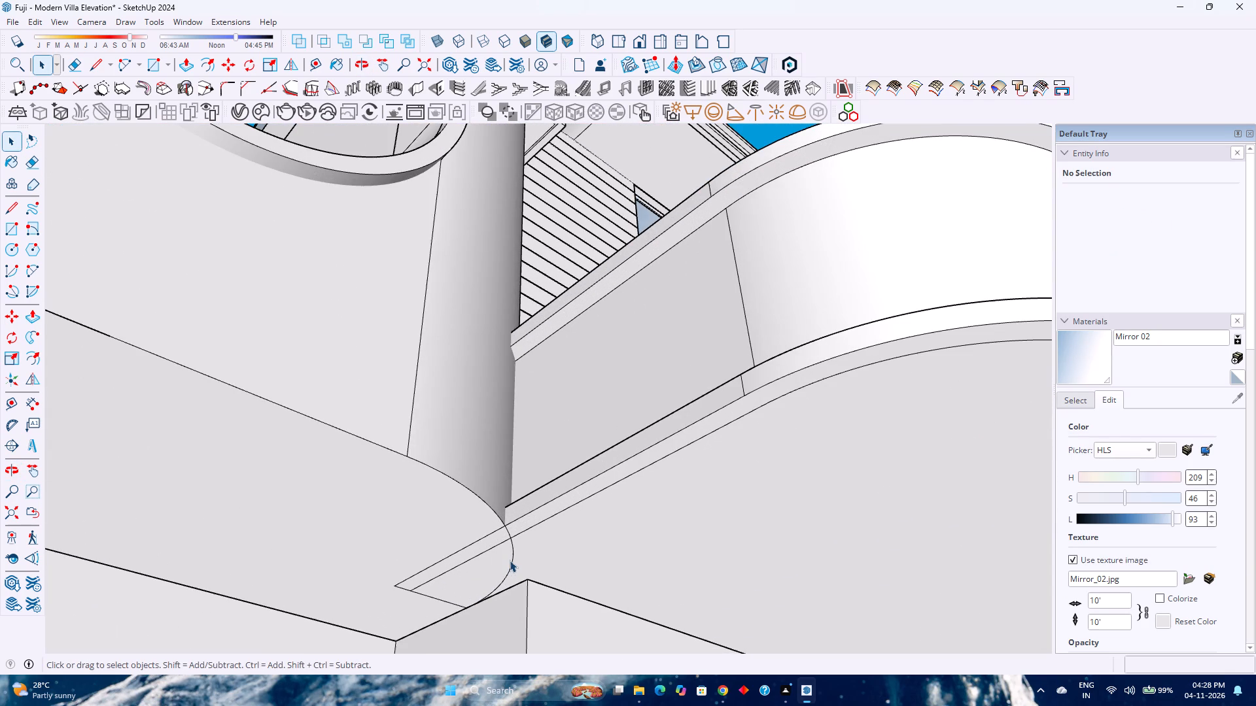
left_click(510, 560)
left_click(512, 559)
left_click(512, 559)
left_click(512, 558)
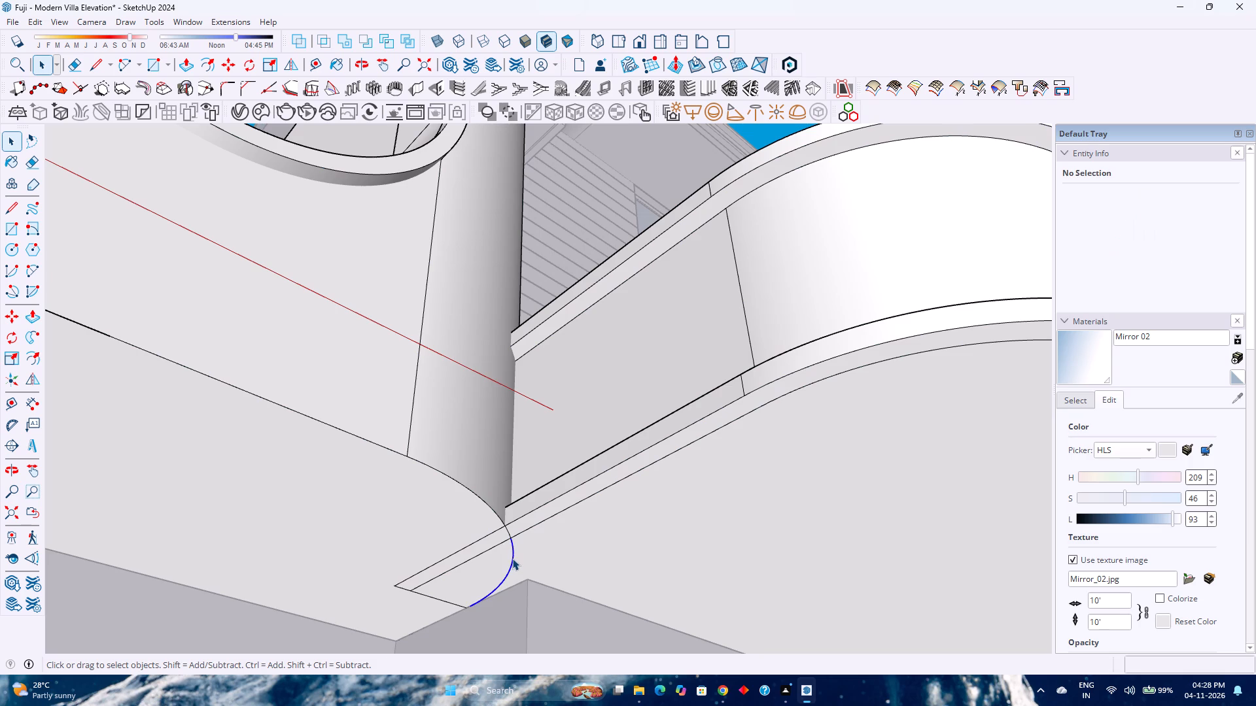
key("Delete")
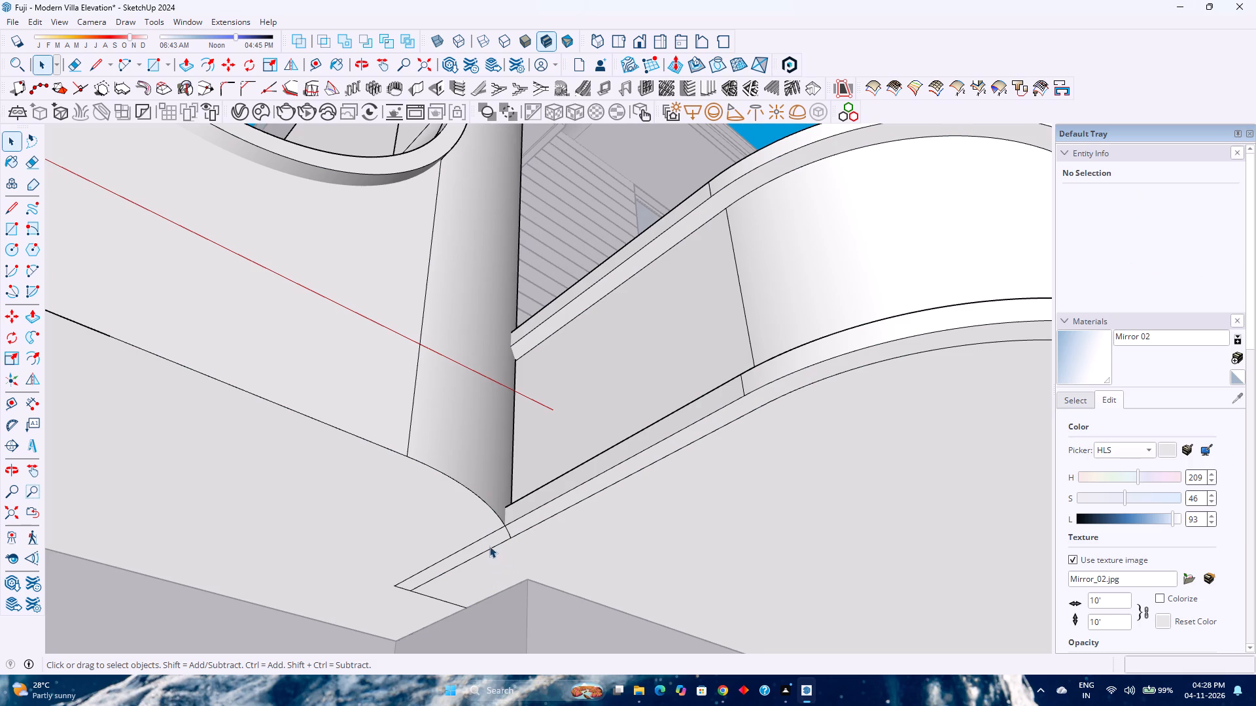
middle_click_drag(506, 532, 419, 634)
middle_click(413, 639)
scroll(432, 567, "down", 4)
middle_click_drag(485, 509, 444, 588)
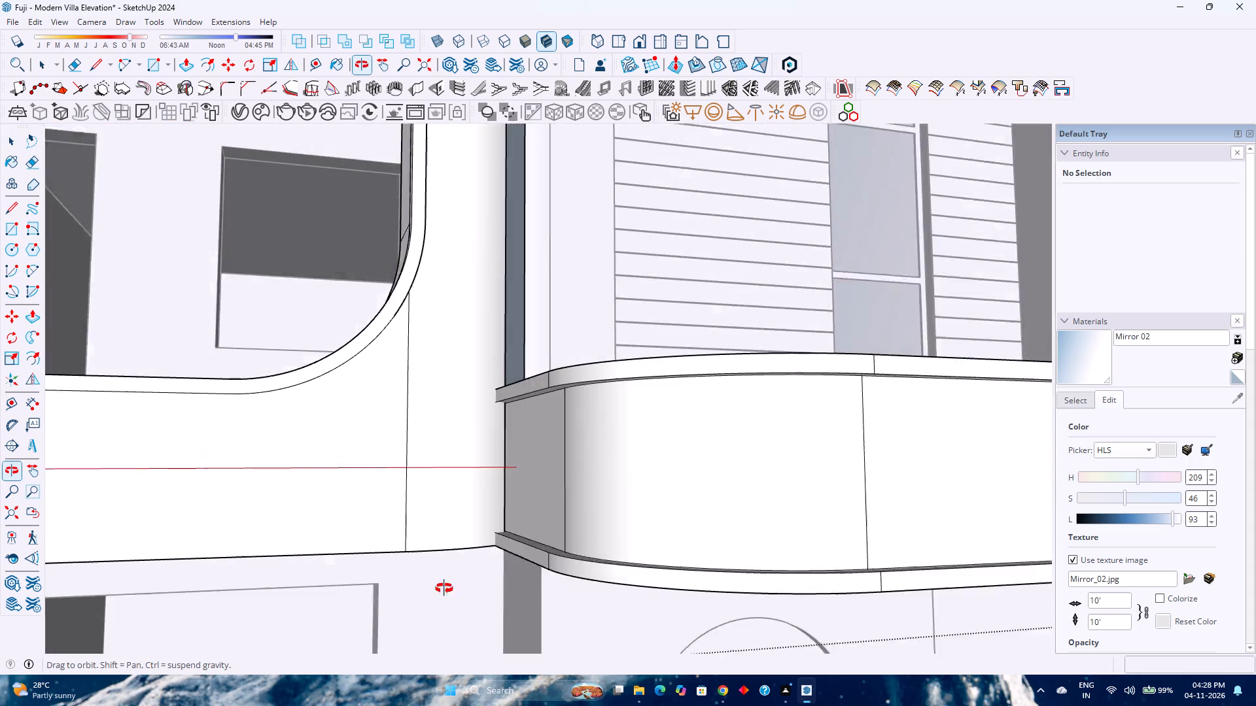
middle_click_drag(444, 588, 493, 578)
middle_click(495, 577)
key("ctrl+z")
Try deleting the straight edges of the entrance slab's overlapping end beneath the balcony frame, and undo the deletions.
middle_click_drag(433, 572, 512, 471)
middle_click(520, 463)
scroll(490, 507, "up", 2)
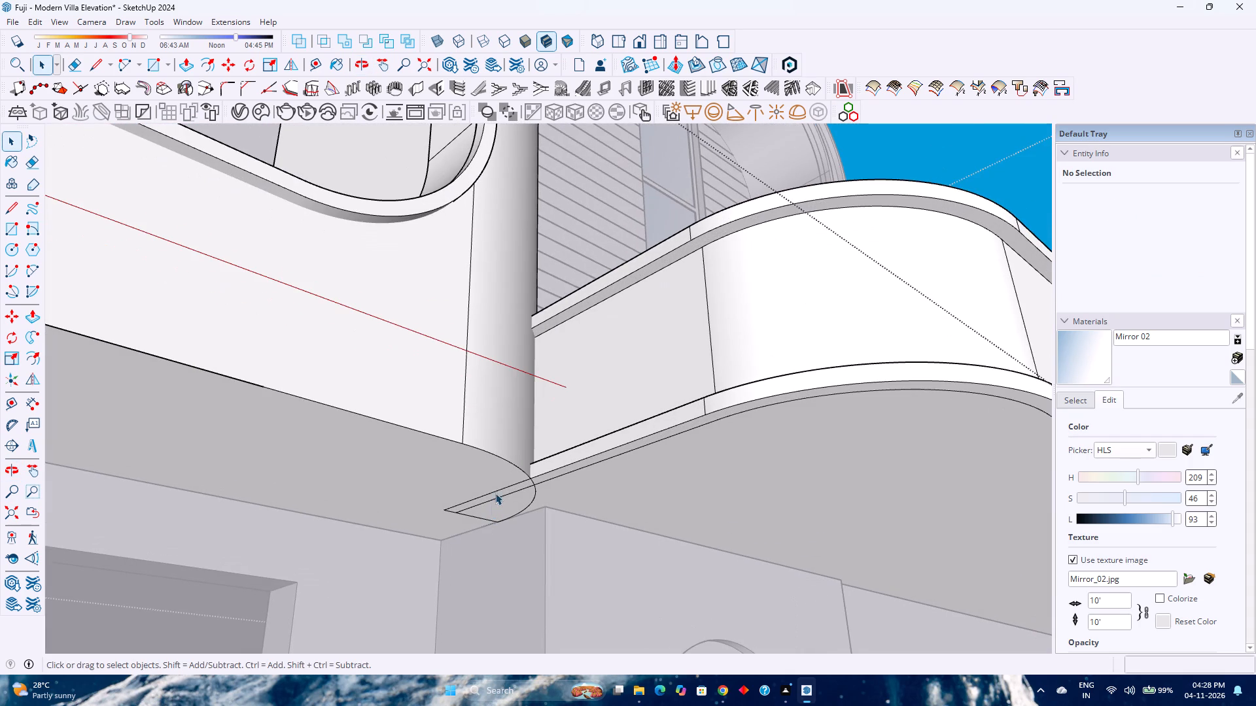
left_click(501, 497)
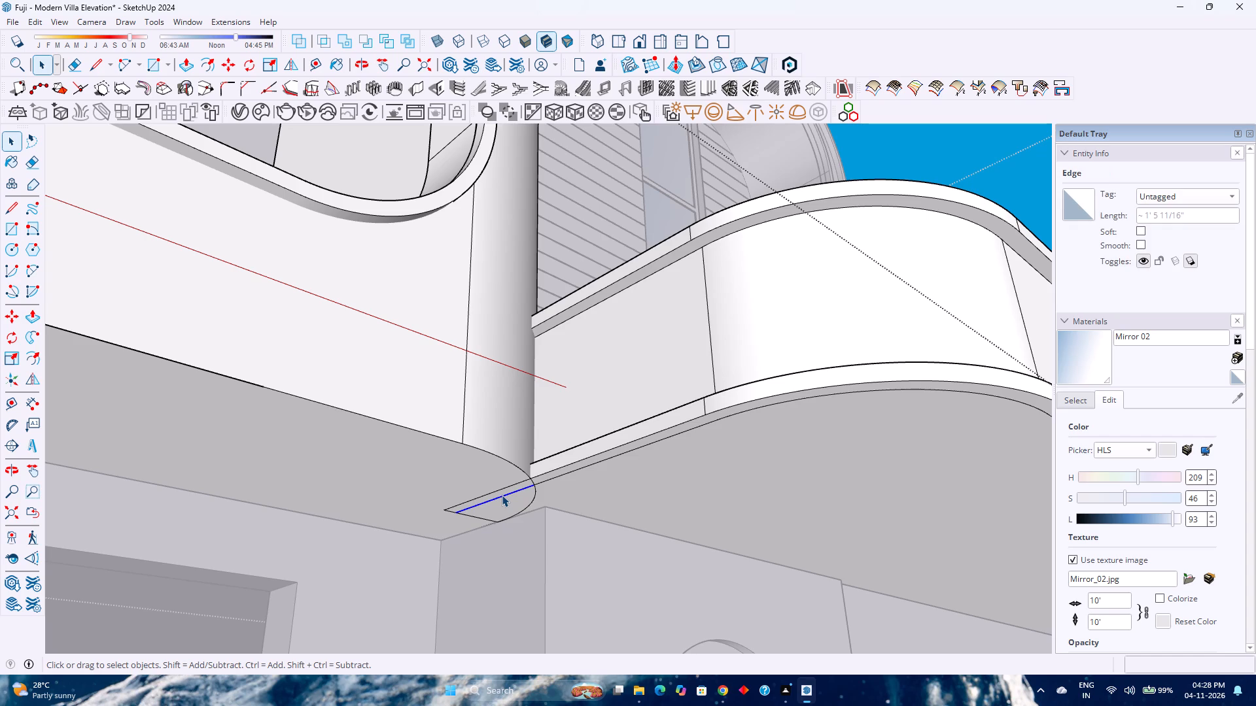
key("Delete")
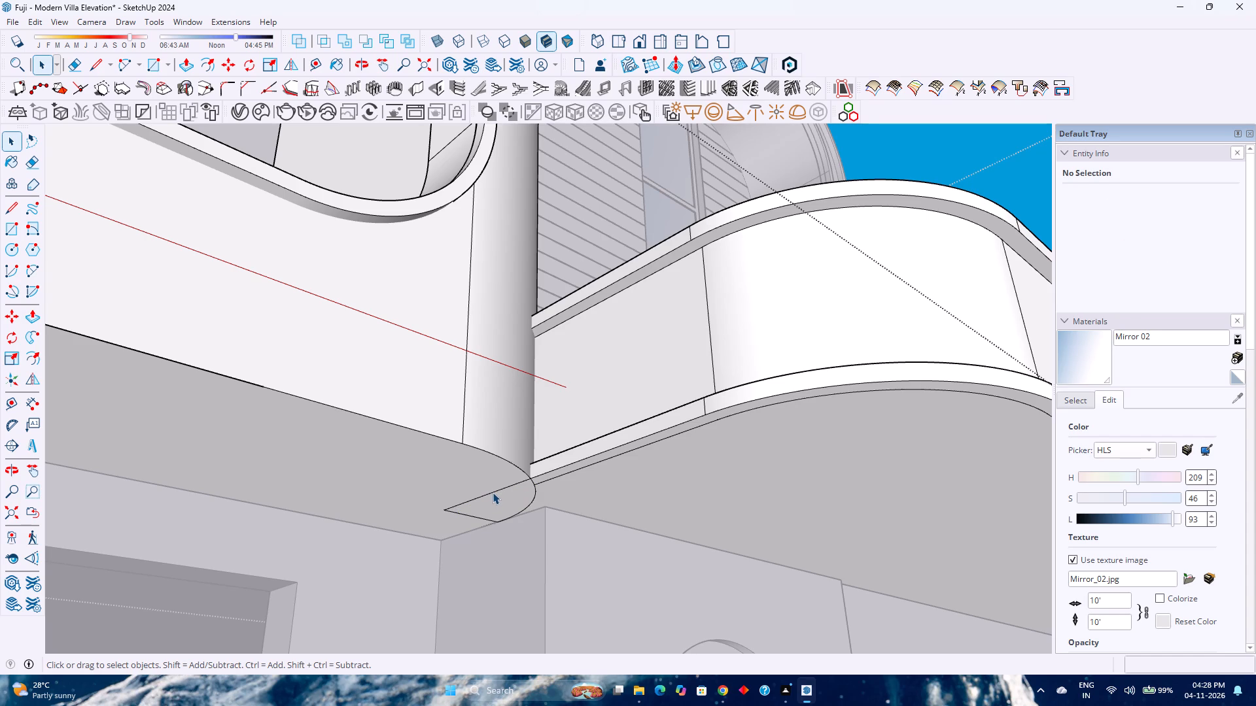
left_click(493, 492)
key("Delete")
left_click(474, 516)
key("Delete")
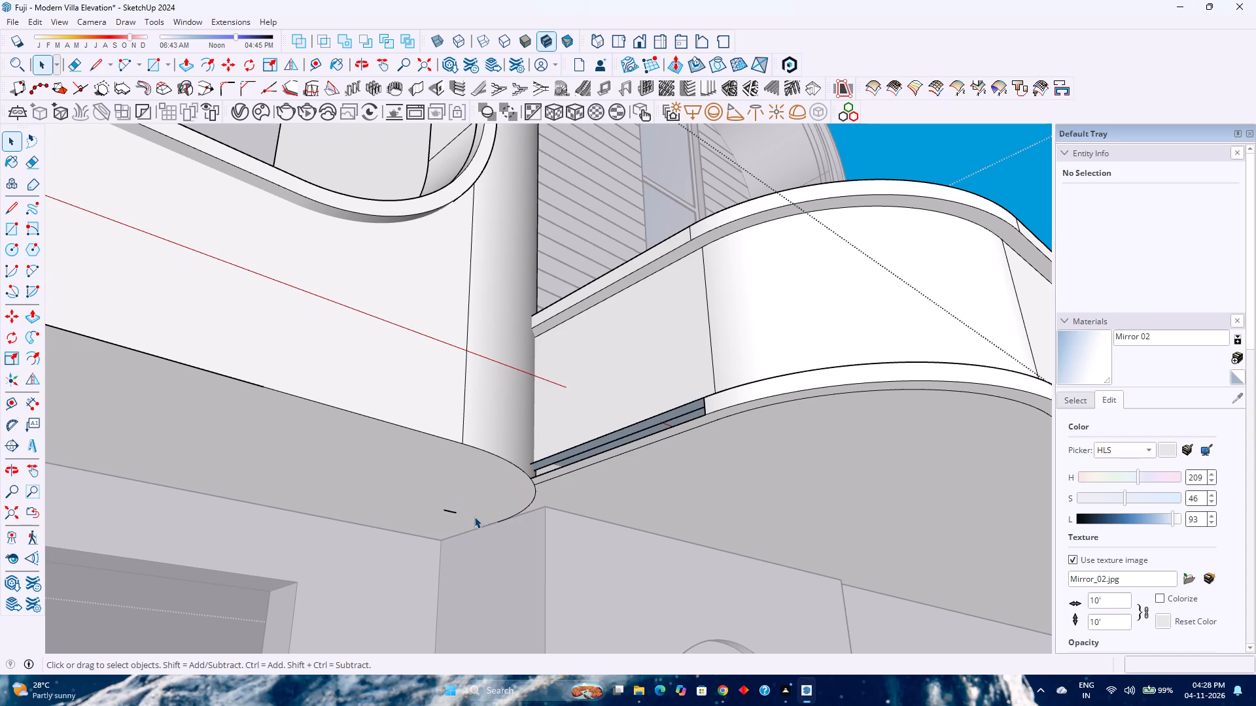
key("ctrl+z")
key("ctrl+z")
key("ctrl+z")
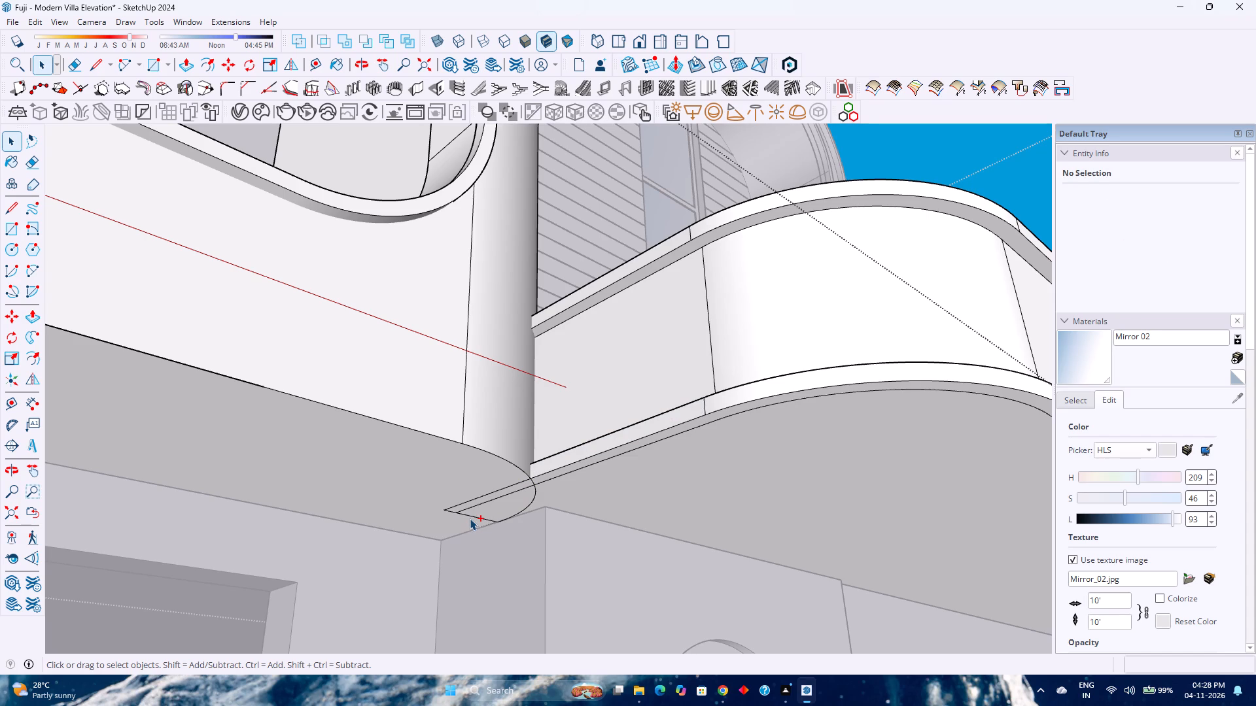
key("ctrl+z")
Leave the parent group and examine the overall villa elevation from above and below.
scroll(478, 486, "down", 13)
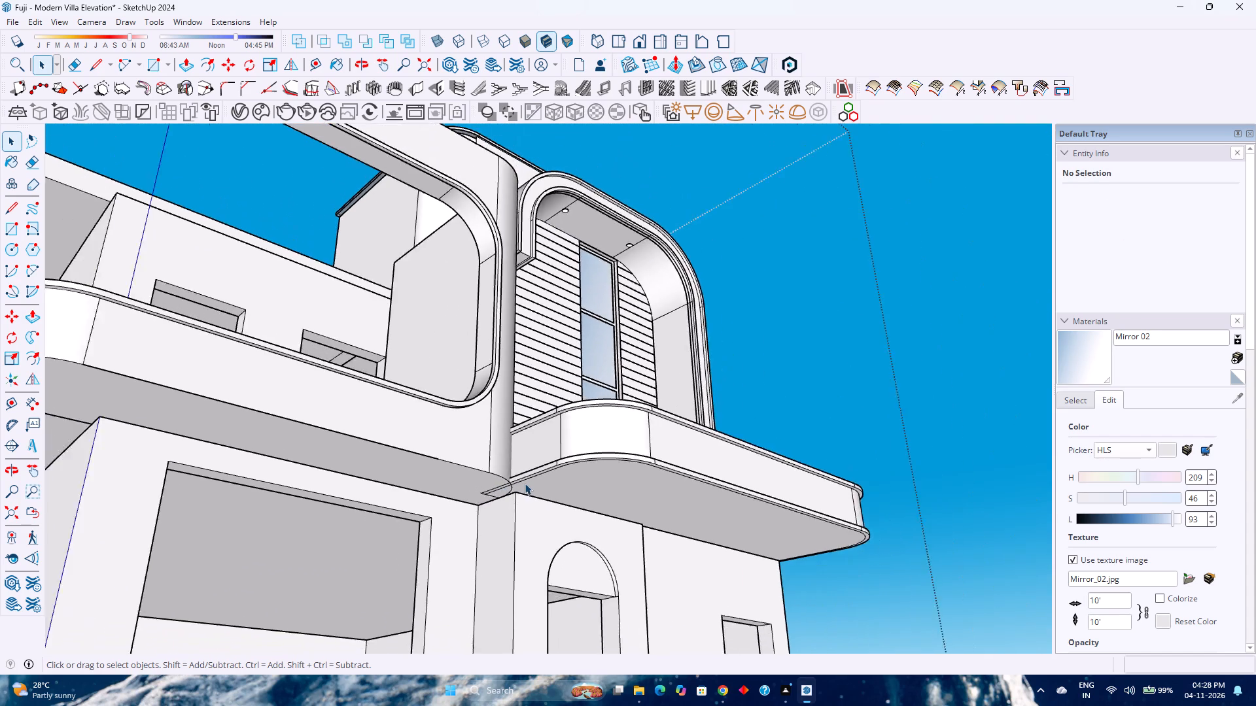
scroll(525, 483, "down", 1)
middle_click_drag(531, 484, 481, 503)
middle_click_drag(455, 522, 360, 607)
middle_click_drag(360, 607, 347, 621)
middle_click(346, 622)
scroll(388, 537, "down", 3)
middle_click_drag(377, 554, 367, 509)
scroll(370, 502, "down", 4)
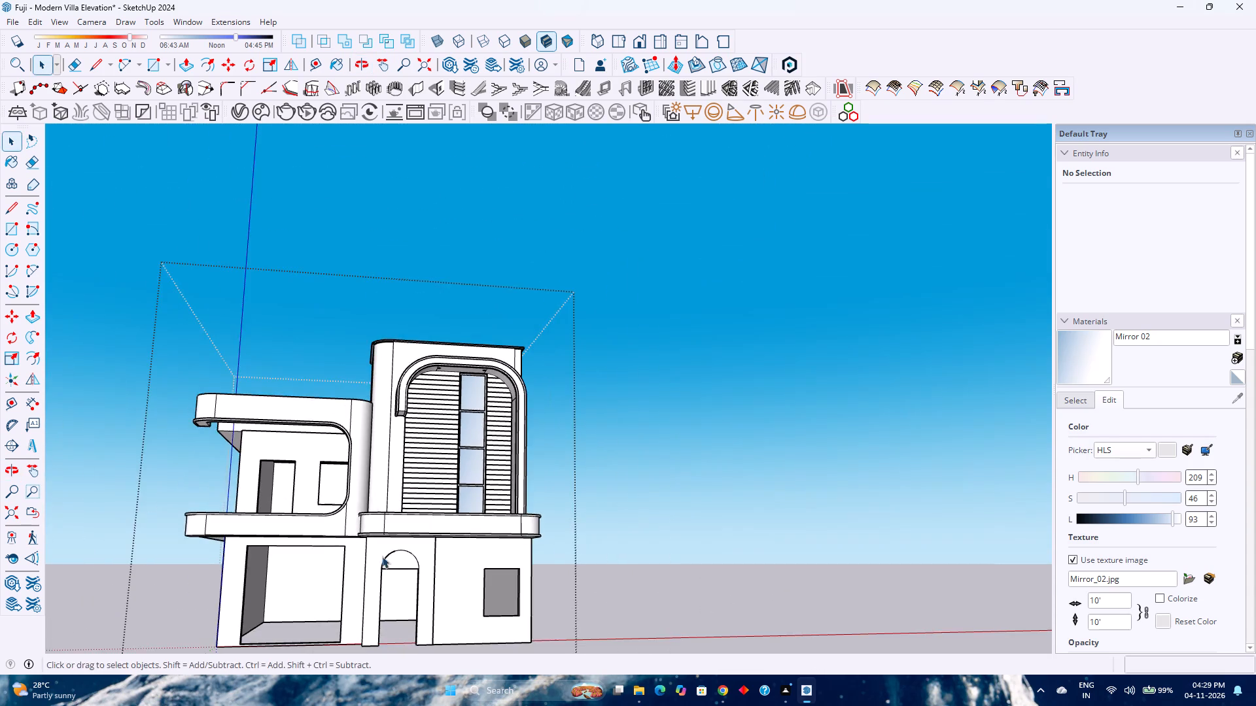
middle_click_drag(382, 545, 394, 508)
left_click(572, 505)
scroll(570, 501, "down", 1)
right_click_drag(468, 513, 620, 447, "shift")
middle_click_drag(474, 509, 620, 447, "shift")
middle_click(620, 447, "shift")
left_click(645, 459)
key("space")
Undo the explosions of the balcony frame and entrance slab groups, restoring the slab's extension into the frame with redo.
key("ctrl+z")
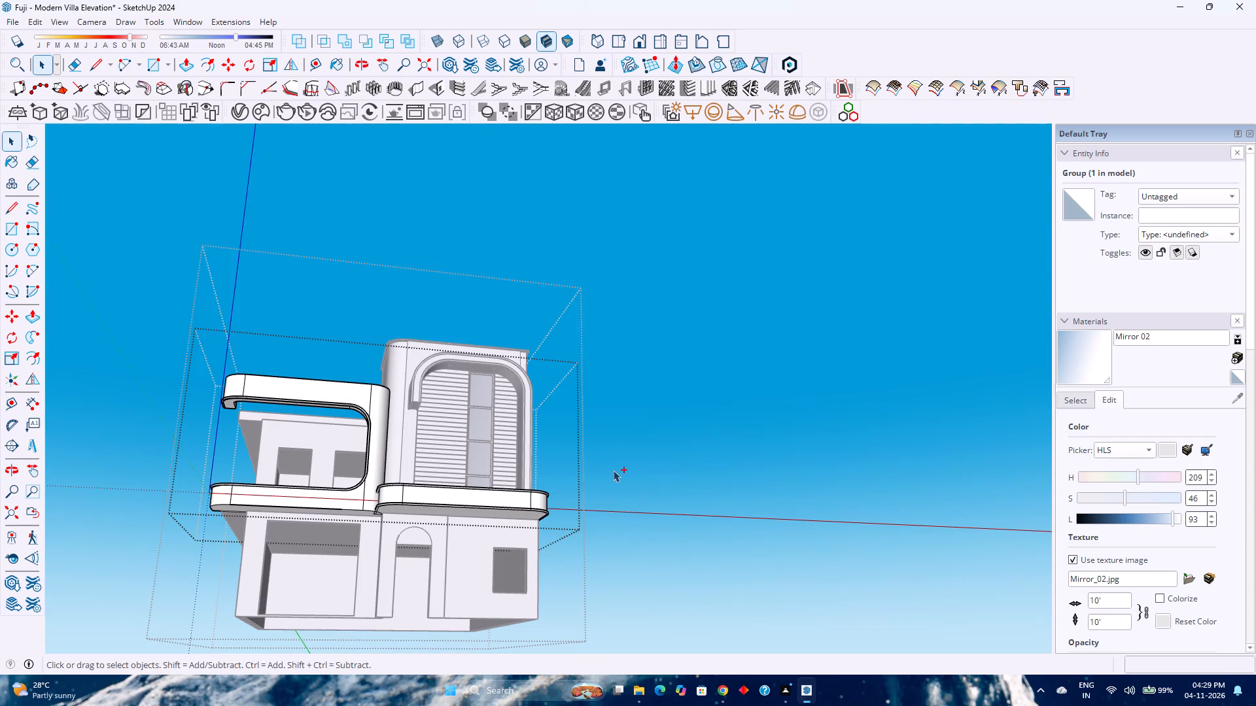
key("ctrl+z")
key("ctrl+z")
key("ctrl+z")
scroll(382, 526, "up", 12)
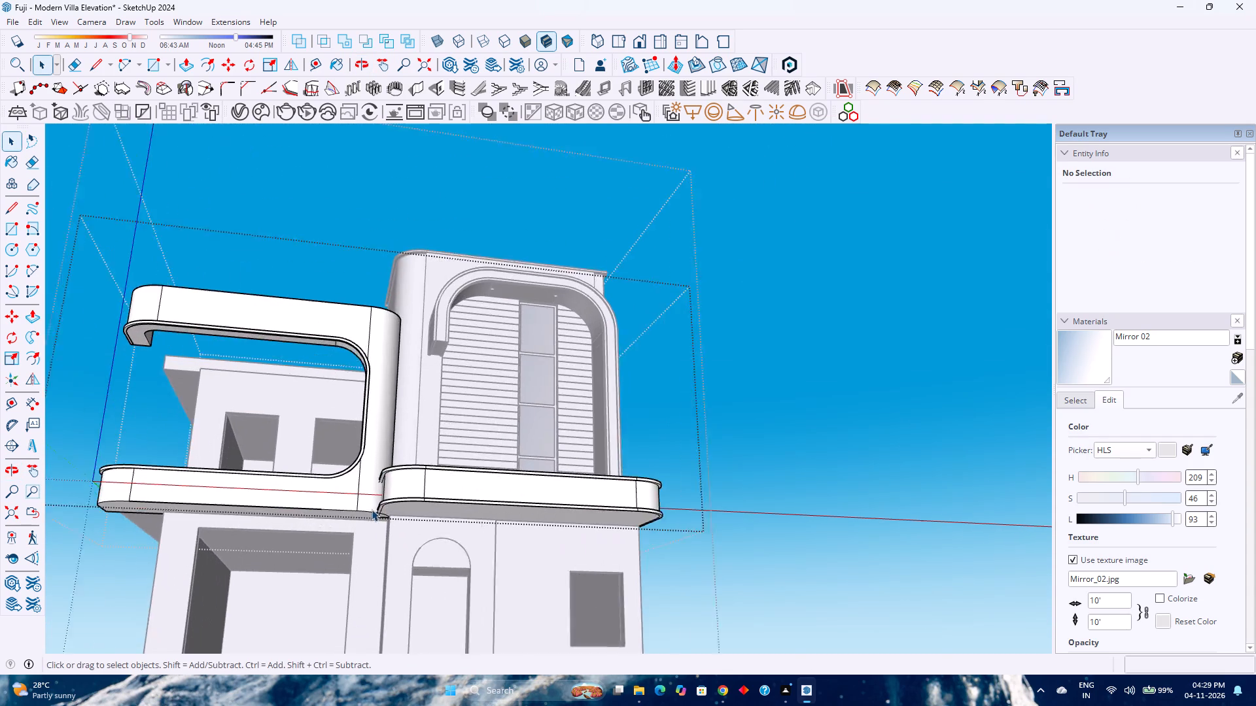
scroll(372, 511, "up", 19)
key("ctrl+z")
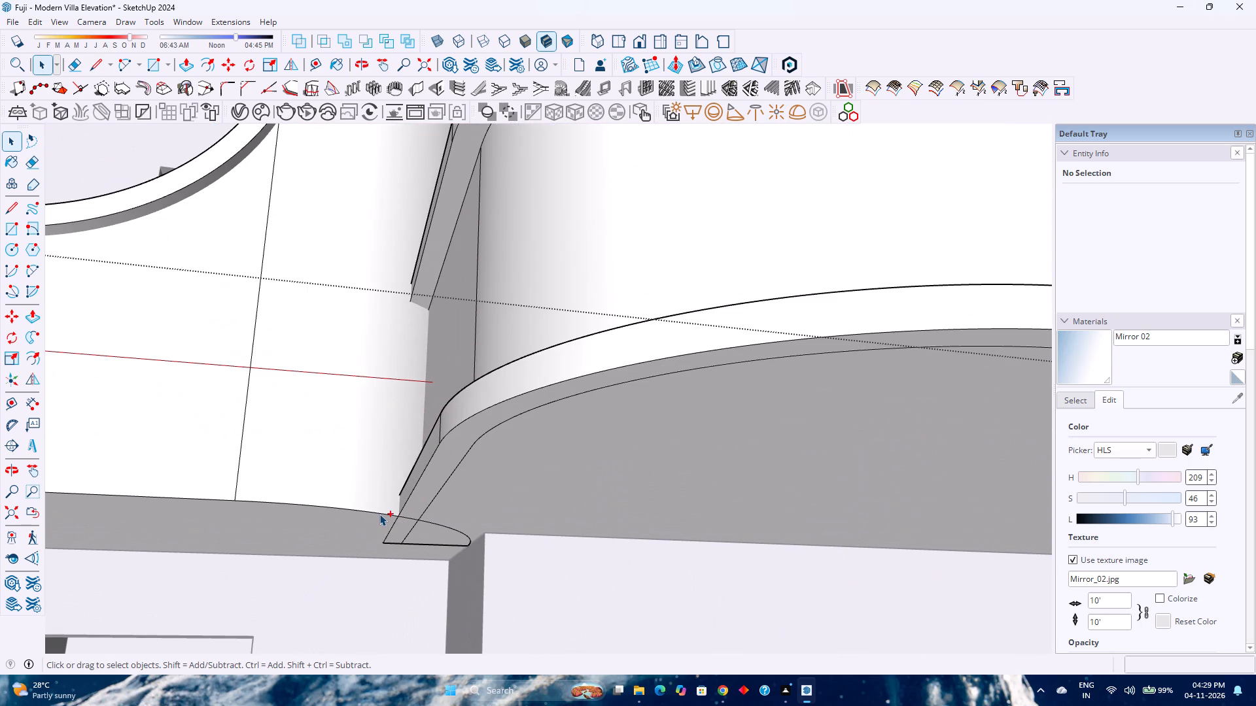
key("ctrl+z")
key("ctrl+z")
key("space")
key("ctrl+z")
key("ctrl+z")
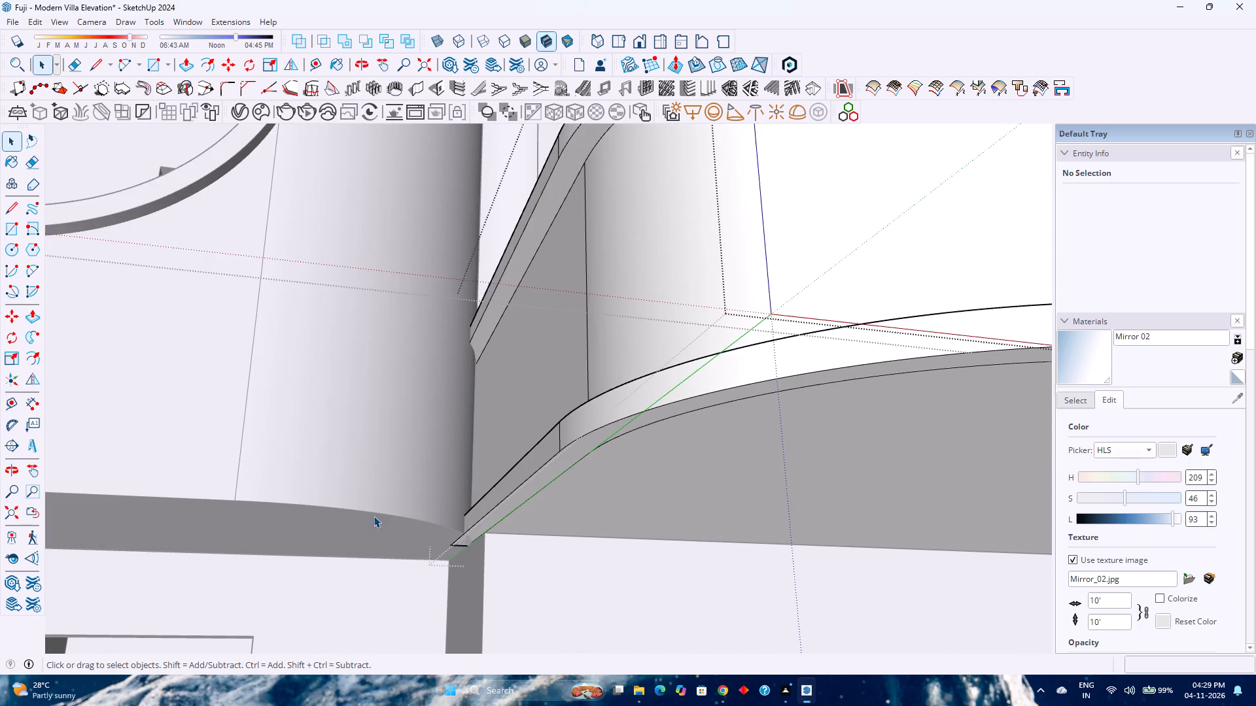
scroll(374, 516, "down", 4)
key("ctrl+y")
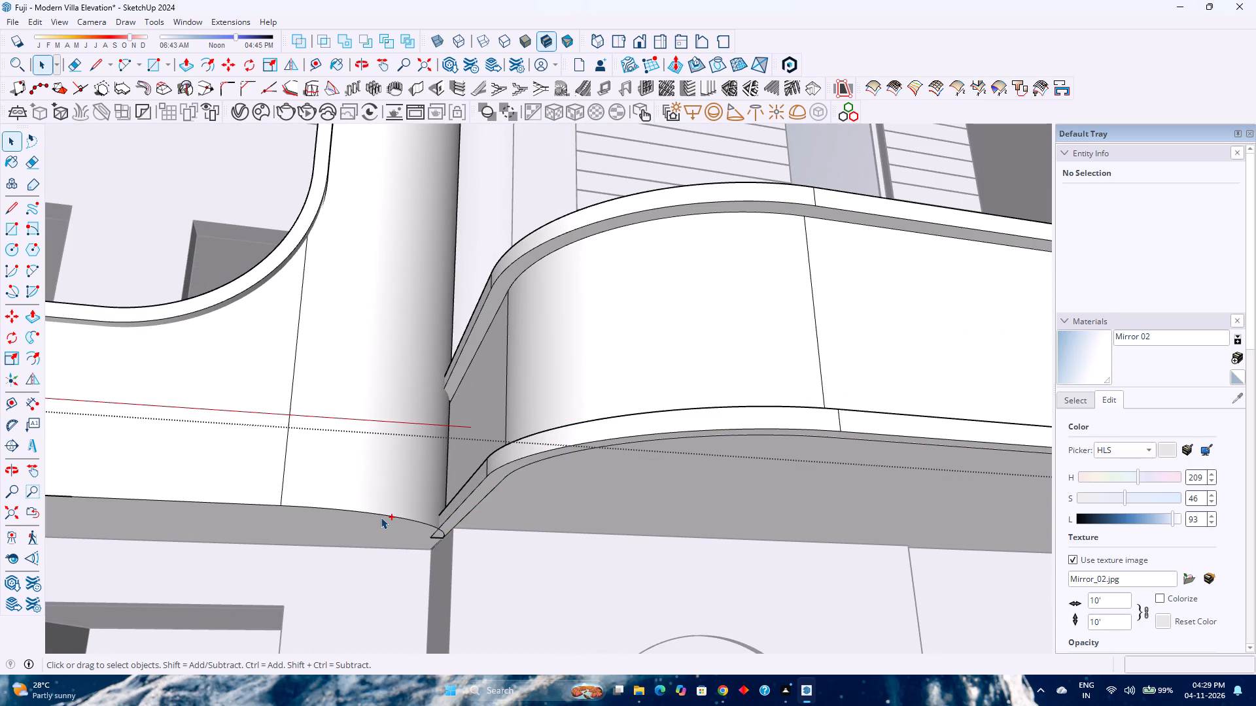
key("ctrl+y")
Check inside the parent group that the balcony frame is its own group again, and leave the parent group.
key("space")
scroll(381, 517, "down", 4)
key("Escape")
left_click(482, 490)
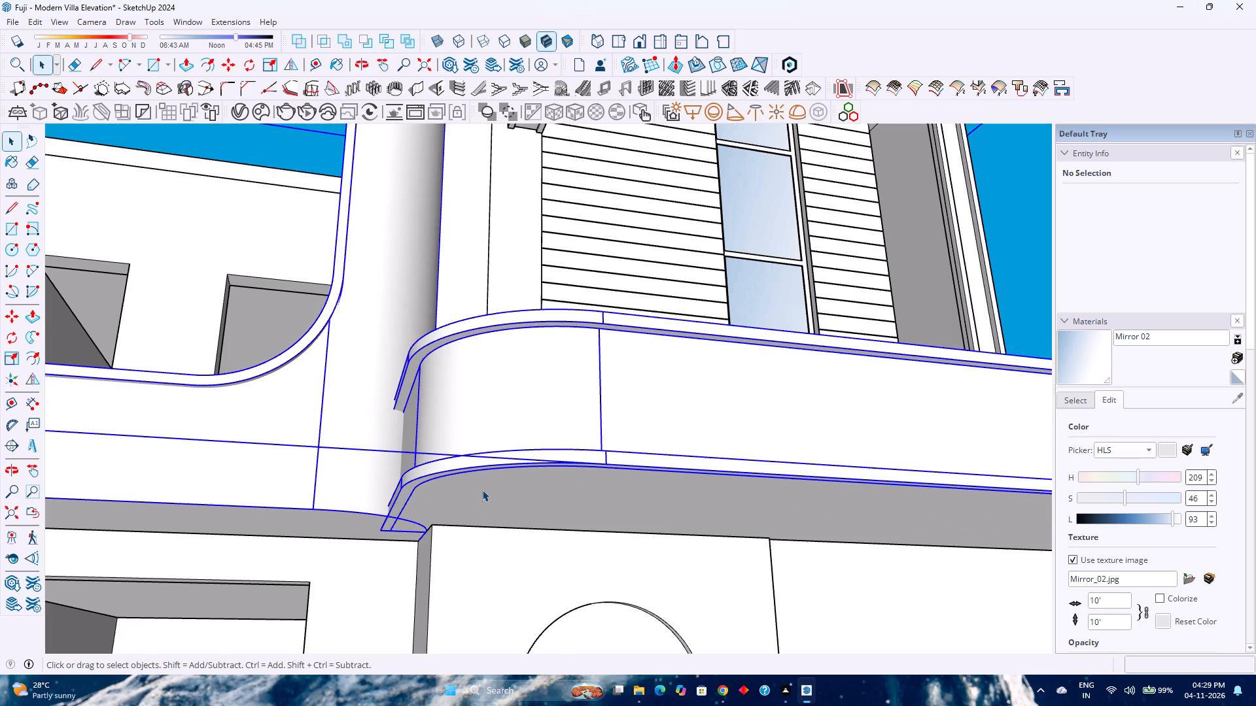
triple_click(447, 490)
left_click(324, 521)
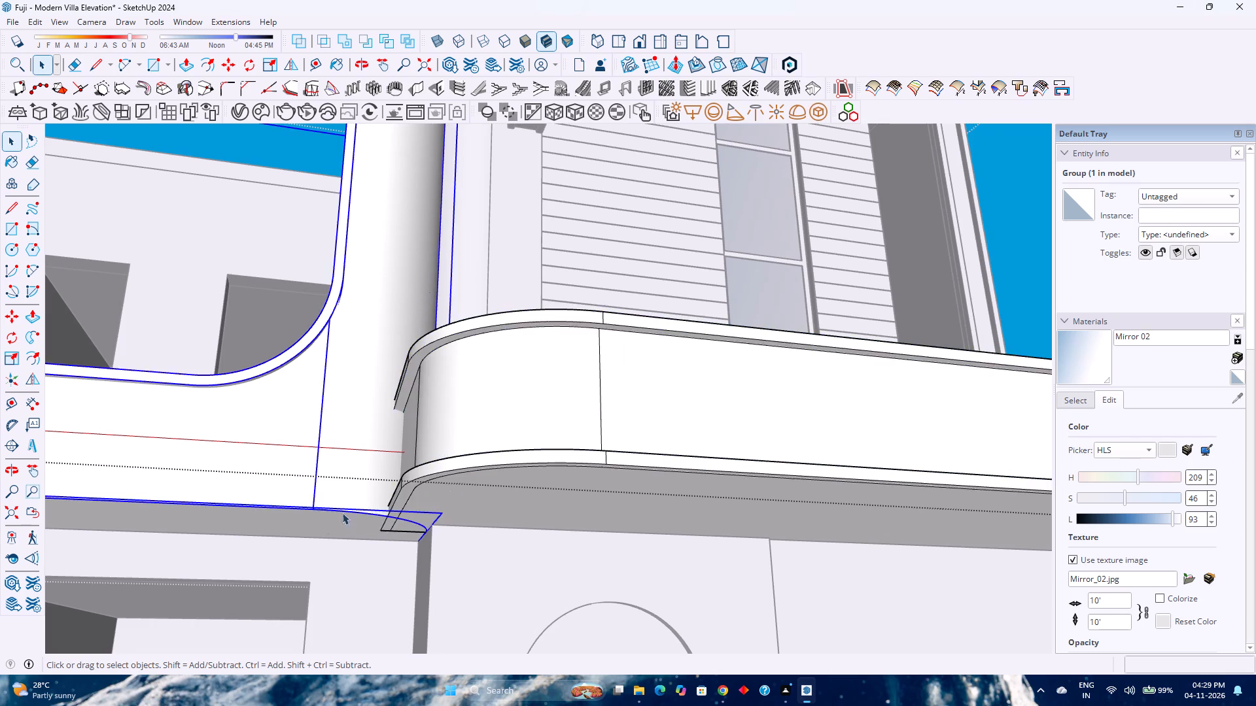
scroll(350, 507, "down", 16)
left_click(671, 484)
middle_click_drag(673, 484, 612, 585)
middle_click(610, 586)
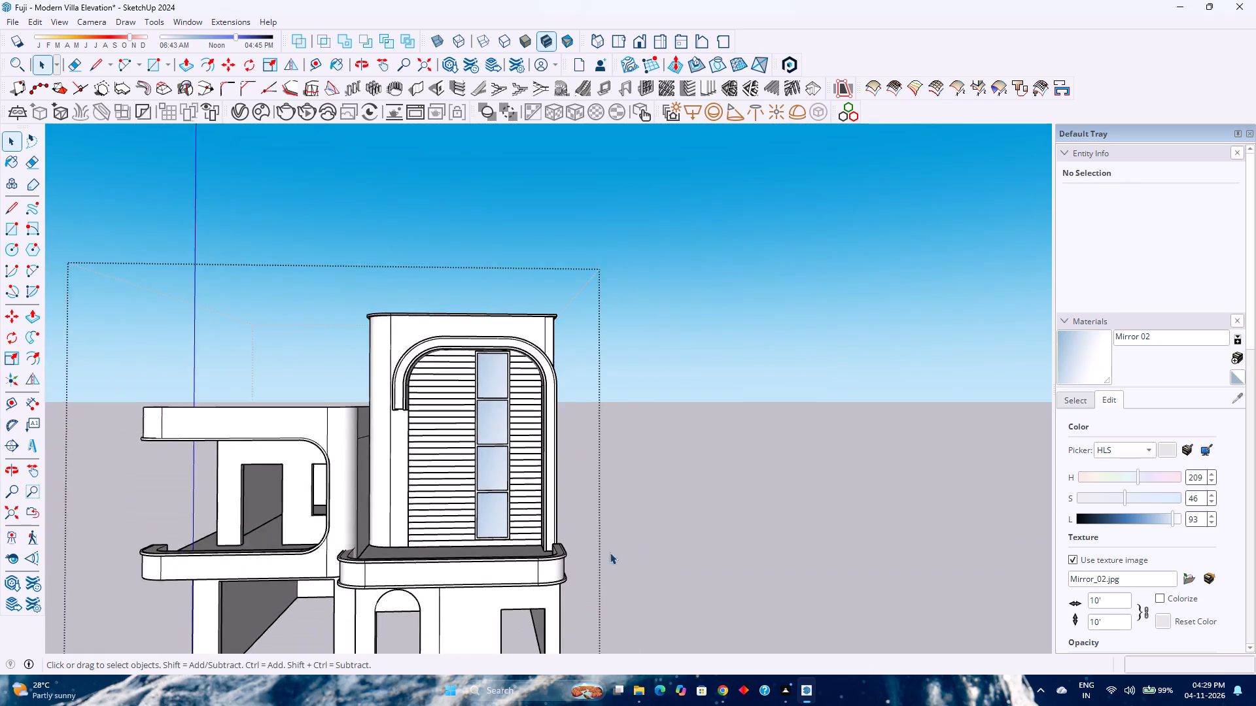
Save the modern villa elevation model.
scroll(612, 537, "down", 3)
middle_click_drag(545, 509, 640, 442, "shift")
middle_click(642, 441, "shift")
key("ctrl+s")
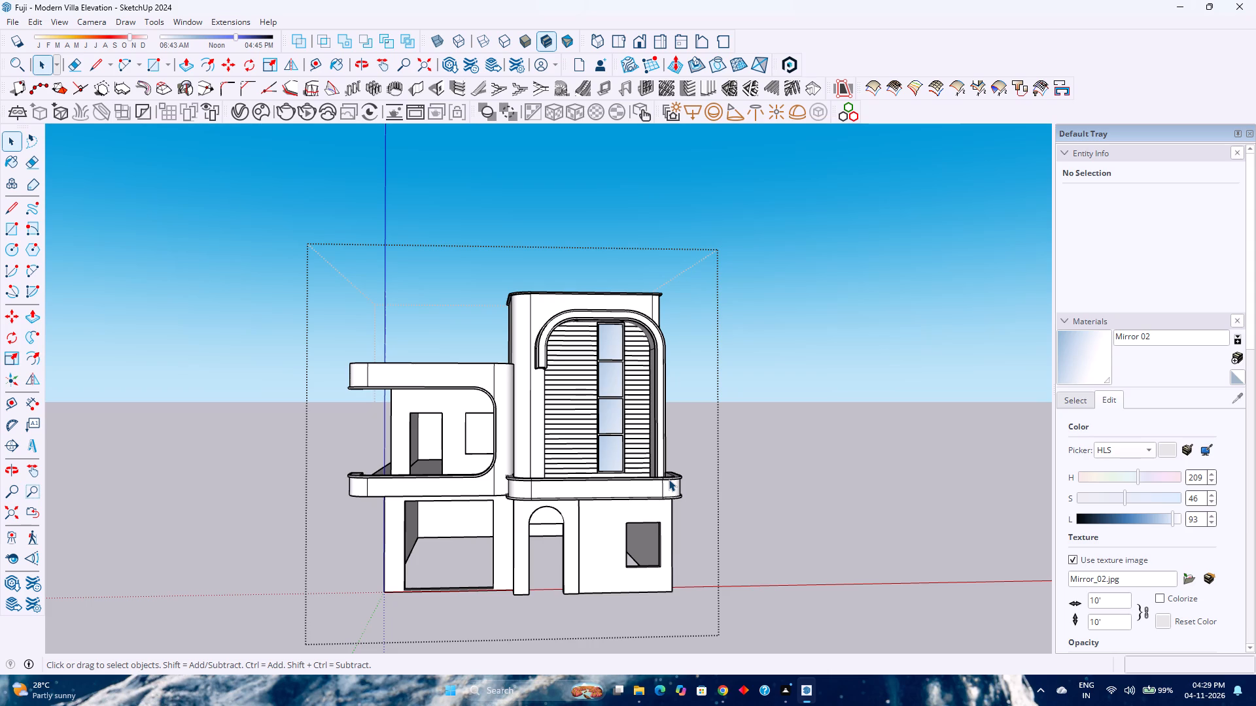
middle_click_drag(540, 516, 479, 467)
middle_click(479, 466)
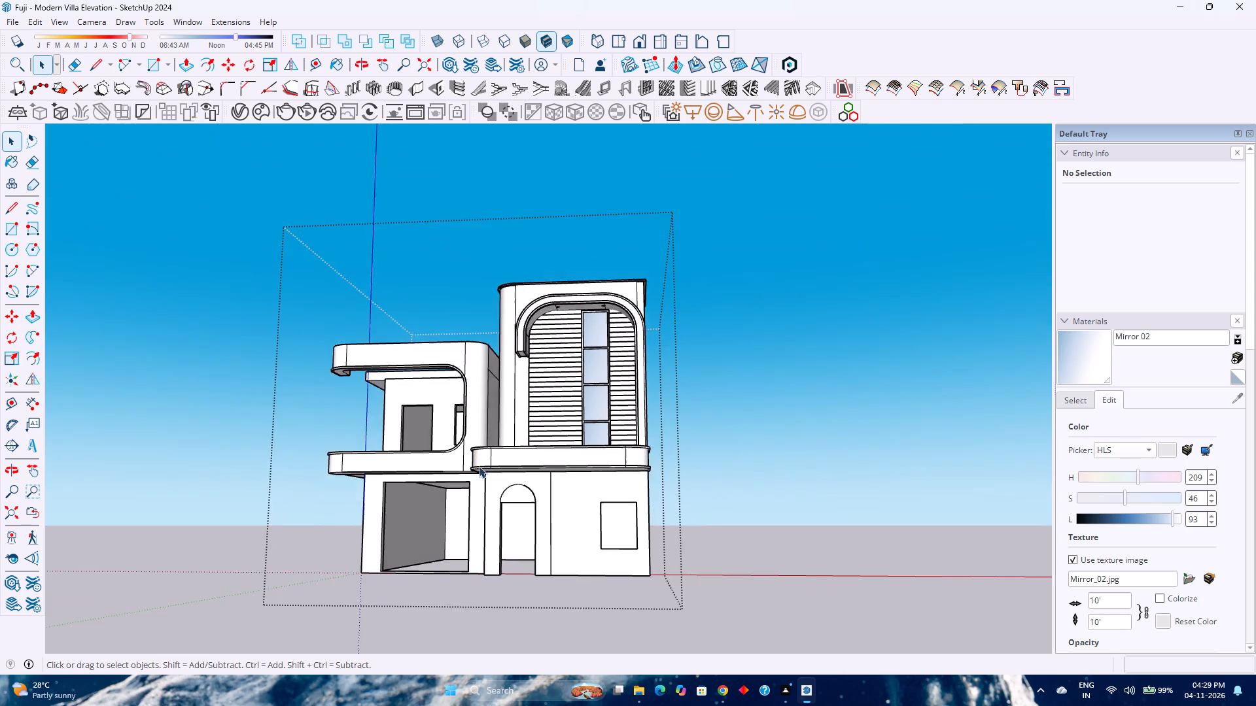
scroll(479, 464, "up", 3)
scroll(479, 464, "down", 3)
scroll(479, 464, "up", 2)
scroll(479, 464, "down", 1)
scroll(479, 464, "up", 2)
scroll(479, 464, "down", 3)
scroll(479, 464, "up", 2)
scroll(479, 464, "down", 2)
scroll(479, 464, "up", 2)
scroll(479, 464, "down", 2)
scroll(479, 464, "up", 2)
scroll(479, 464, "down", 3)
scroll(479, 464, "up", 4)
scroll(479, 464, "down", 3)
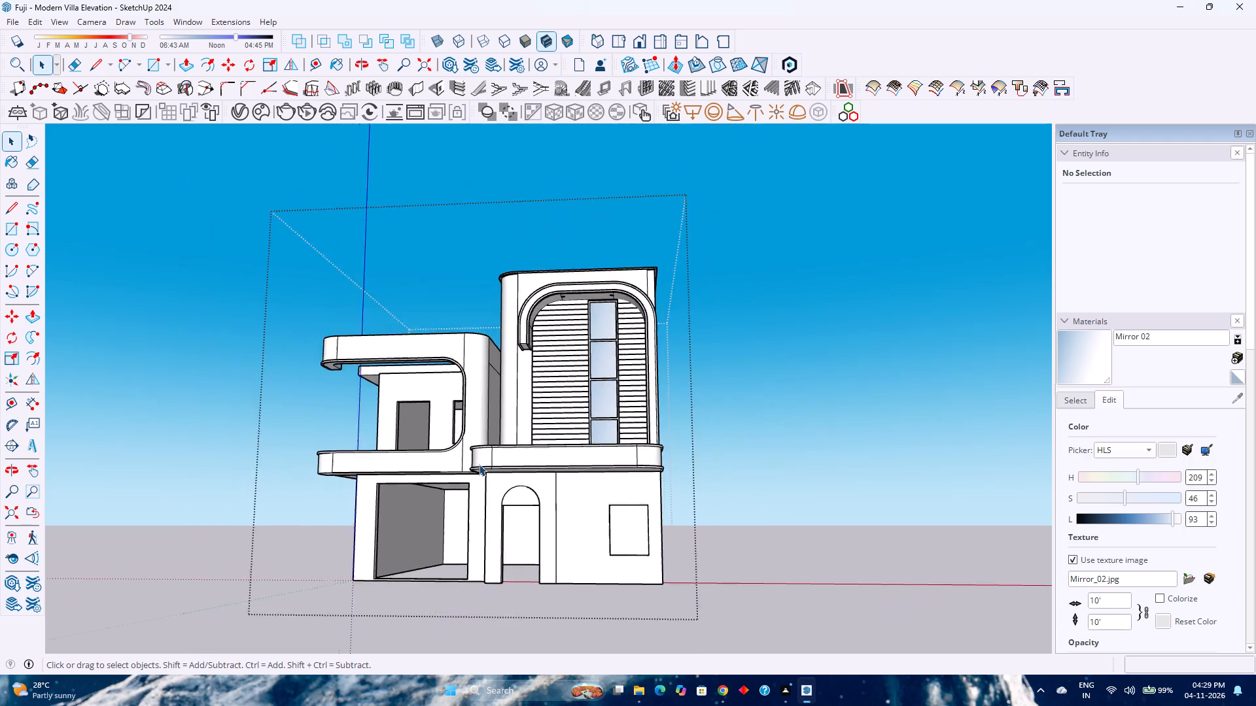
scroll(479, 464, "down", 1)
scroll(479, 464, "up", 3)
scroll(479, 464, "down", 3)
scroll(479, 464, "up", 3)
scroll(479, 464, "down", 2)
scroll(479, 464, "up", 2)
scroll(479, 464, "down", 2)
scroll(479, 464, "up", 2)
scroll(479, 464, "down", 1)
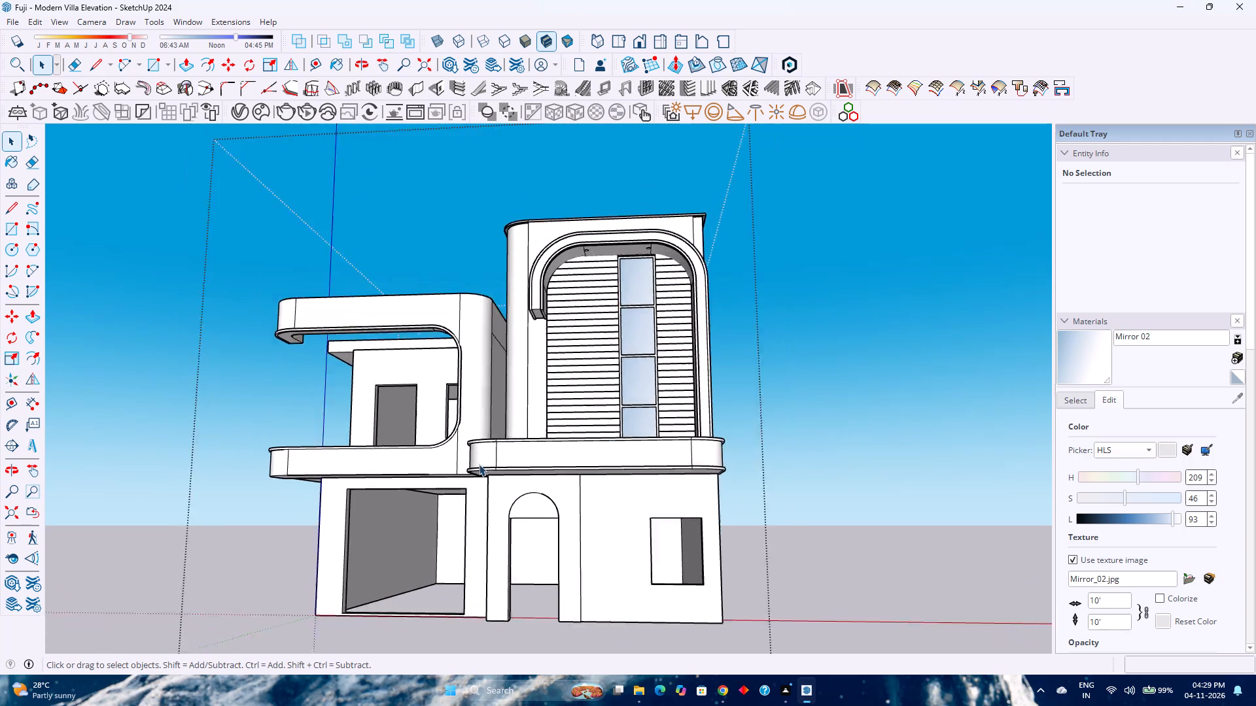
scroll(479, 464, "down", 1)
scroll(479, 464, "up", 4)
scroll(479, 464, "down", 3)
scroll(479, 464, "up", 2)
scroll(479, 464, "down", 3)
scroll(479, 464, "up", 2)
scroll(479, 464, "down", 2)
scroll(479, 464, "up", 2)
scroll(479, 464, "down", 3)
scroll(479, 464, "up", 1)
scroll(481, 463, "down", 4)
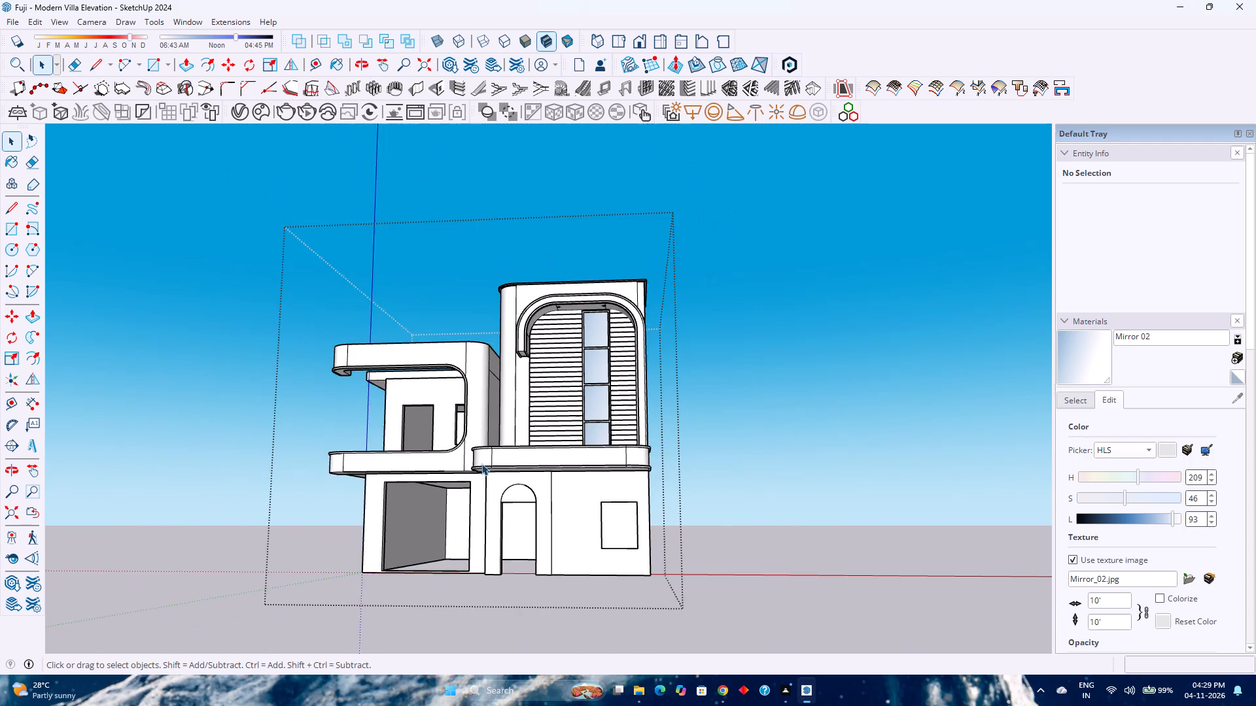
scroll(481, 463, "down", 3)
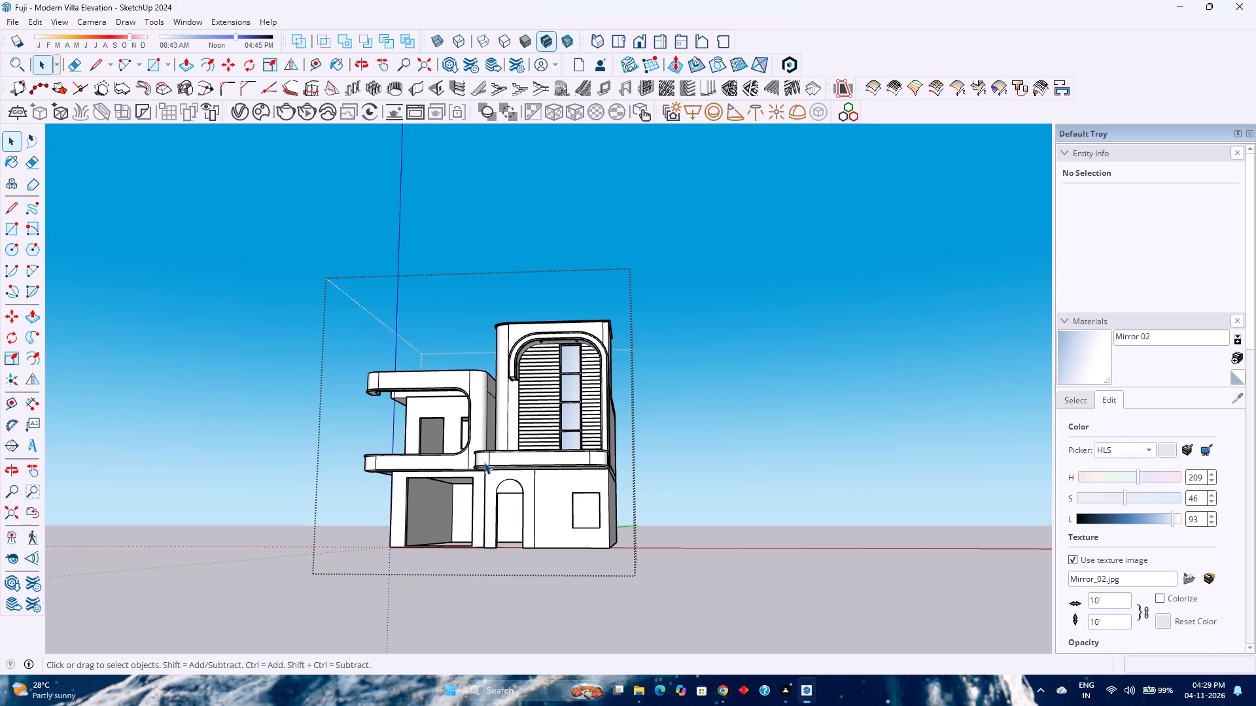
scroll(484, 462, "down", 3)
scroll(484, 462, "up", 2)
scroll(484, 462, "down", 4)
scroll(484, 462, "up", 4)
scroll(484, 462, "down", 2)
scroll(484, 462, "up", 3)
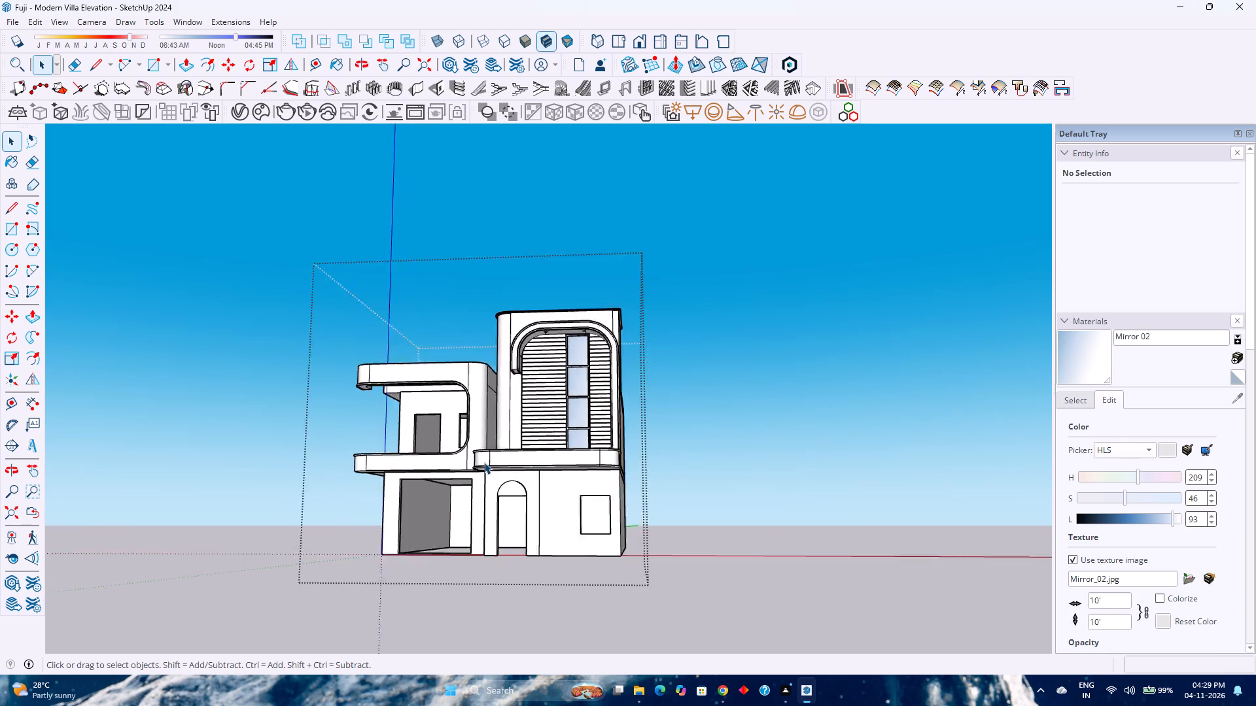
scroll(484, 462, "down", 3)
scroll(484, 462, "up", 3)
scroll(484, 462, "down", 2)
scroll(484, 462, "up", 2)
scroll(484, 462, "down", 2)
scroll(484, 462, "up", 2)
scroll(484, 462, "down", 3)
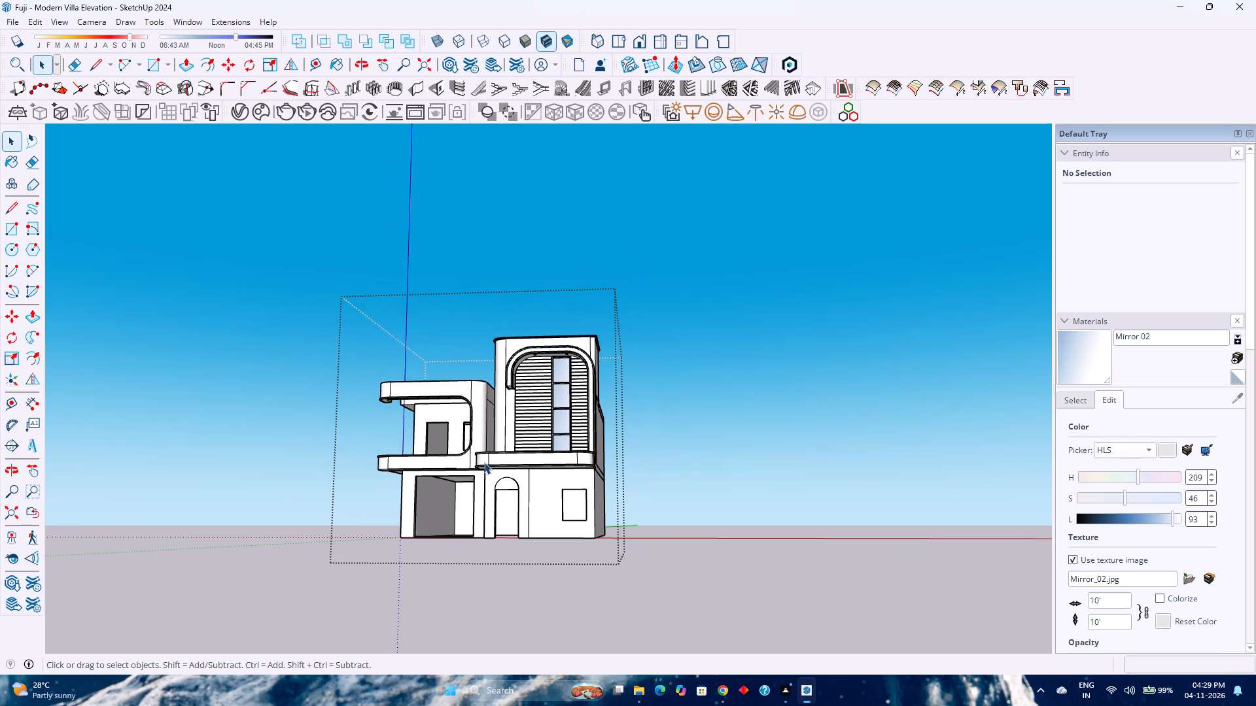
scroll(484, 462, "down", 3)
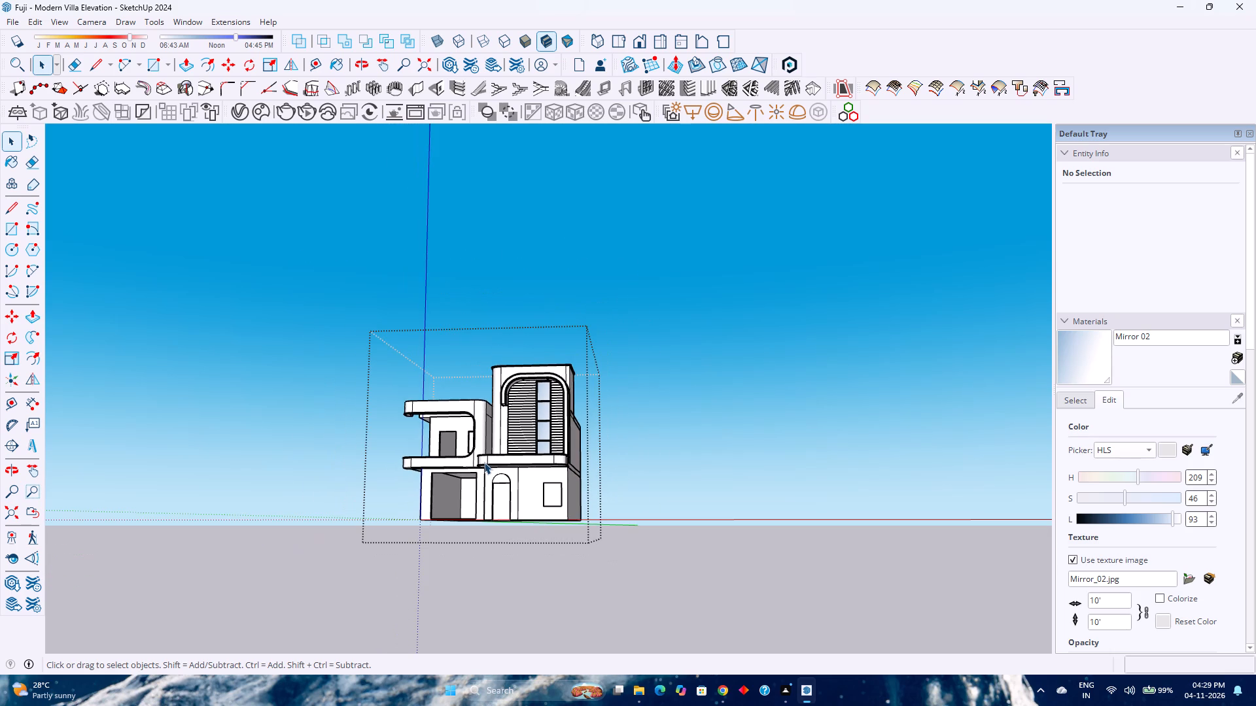
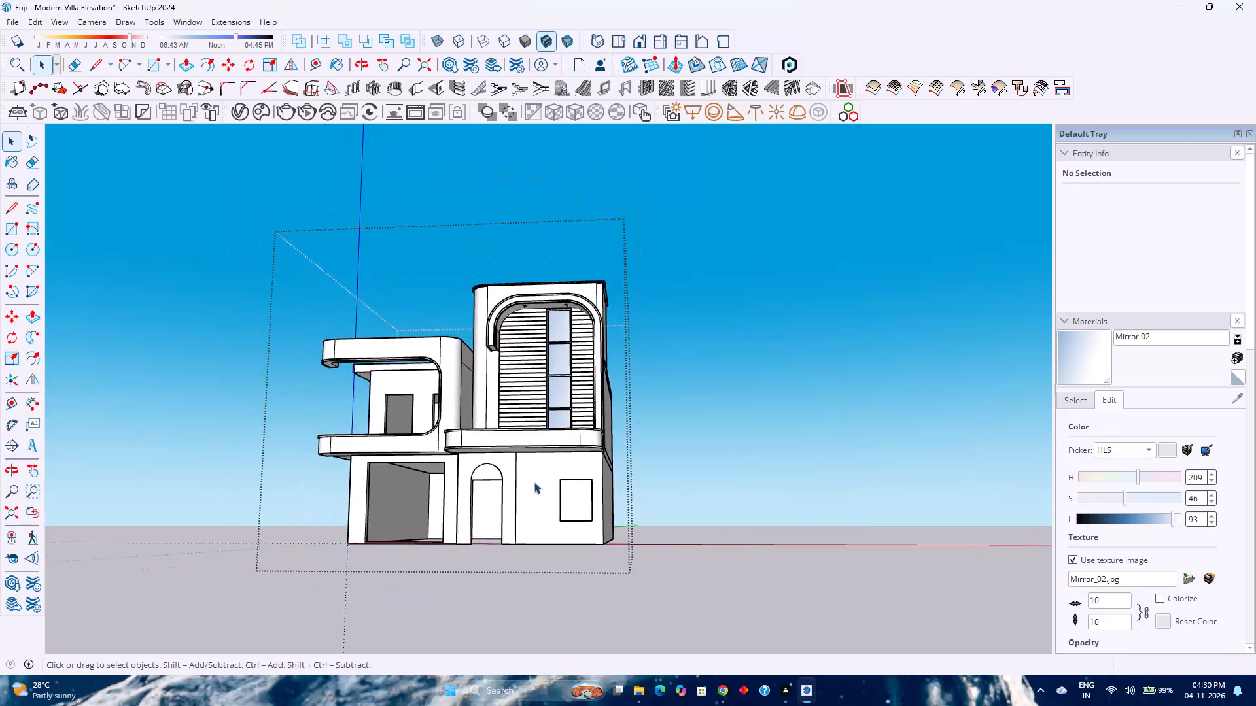
Examine the villa elevation from the front, from above and from the side.
scroll(534, 482, "up", 1)
scroll(534, 482, "down", 3)
scroll(534, 482, "up", 2)
scroll(538, 480, "down", 1)
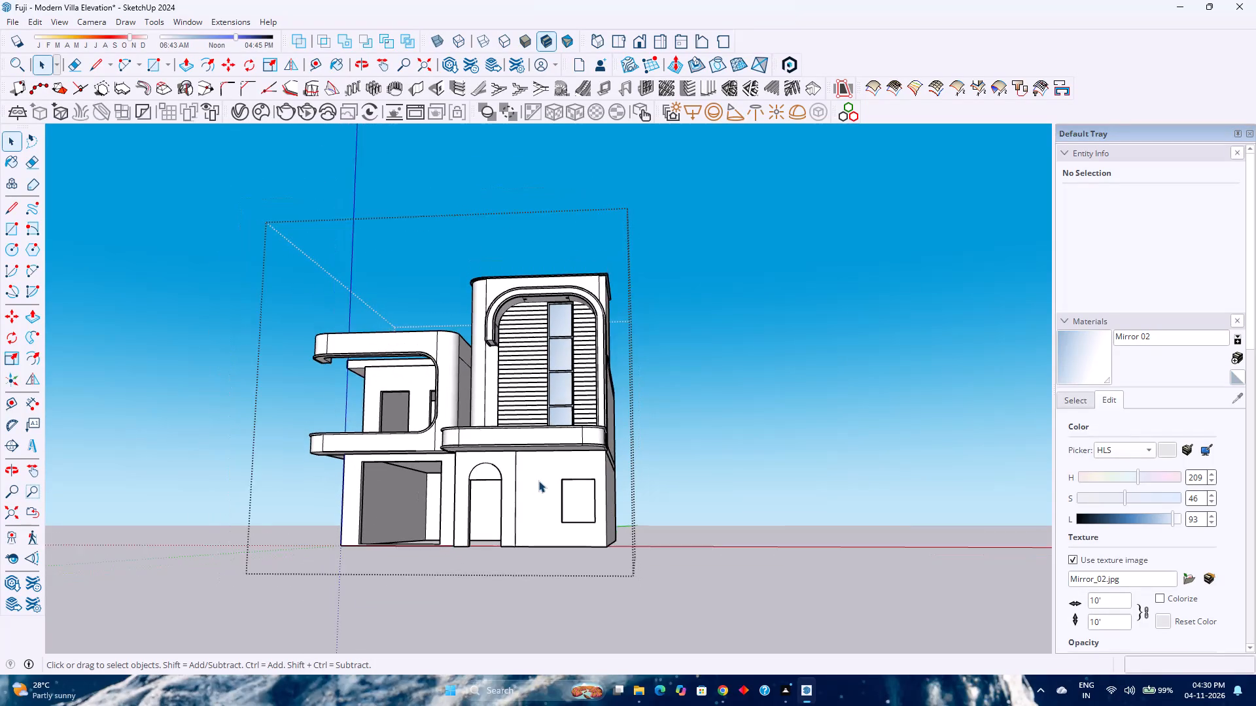
scroll(538, 480, "up", 1)
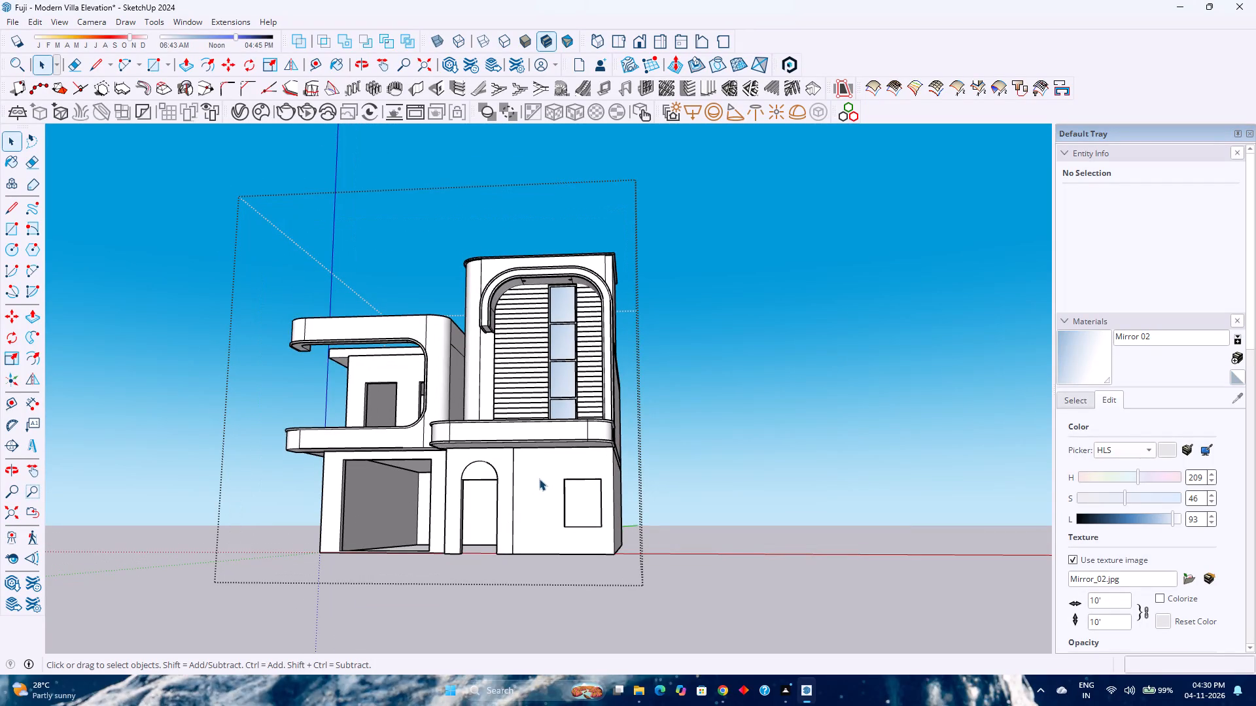
scroll(460, 343, "up", 2)
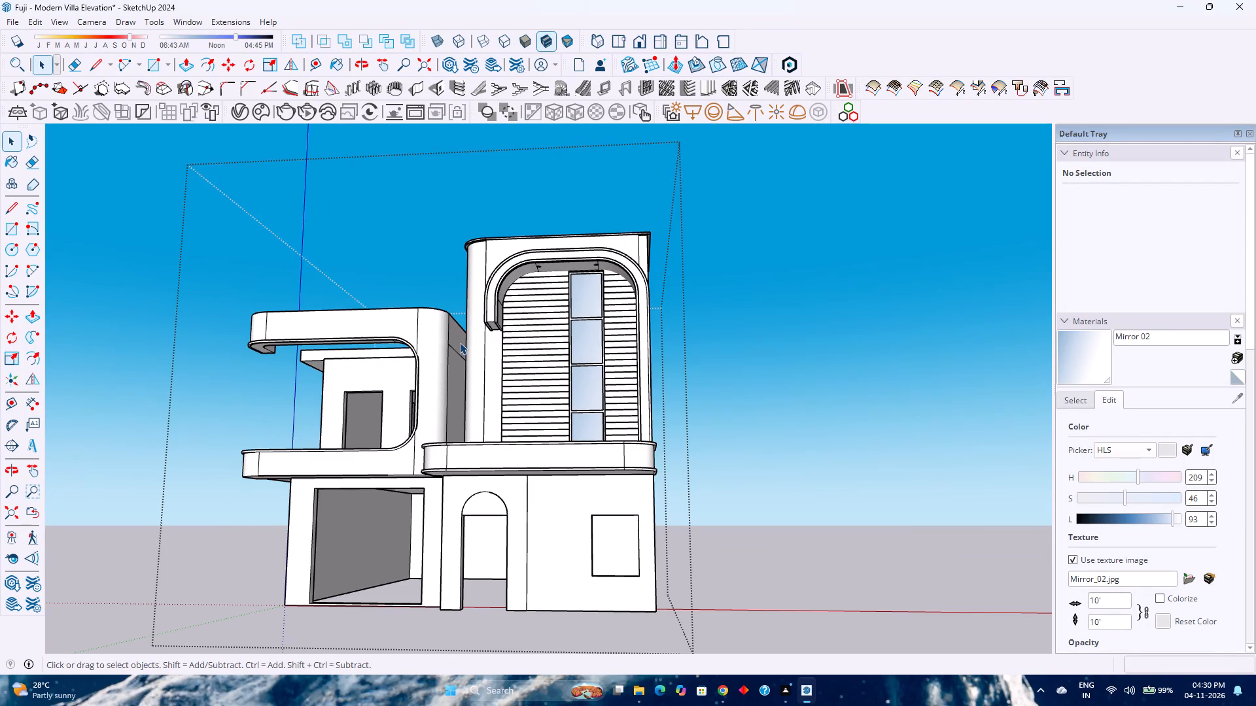
scroll(454, 321, "up", 3)
middle_click_drag(441, 329, 446, 379)
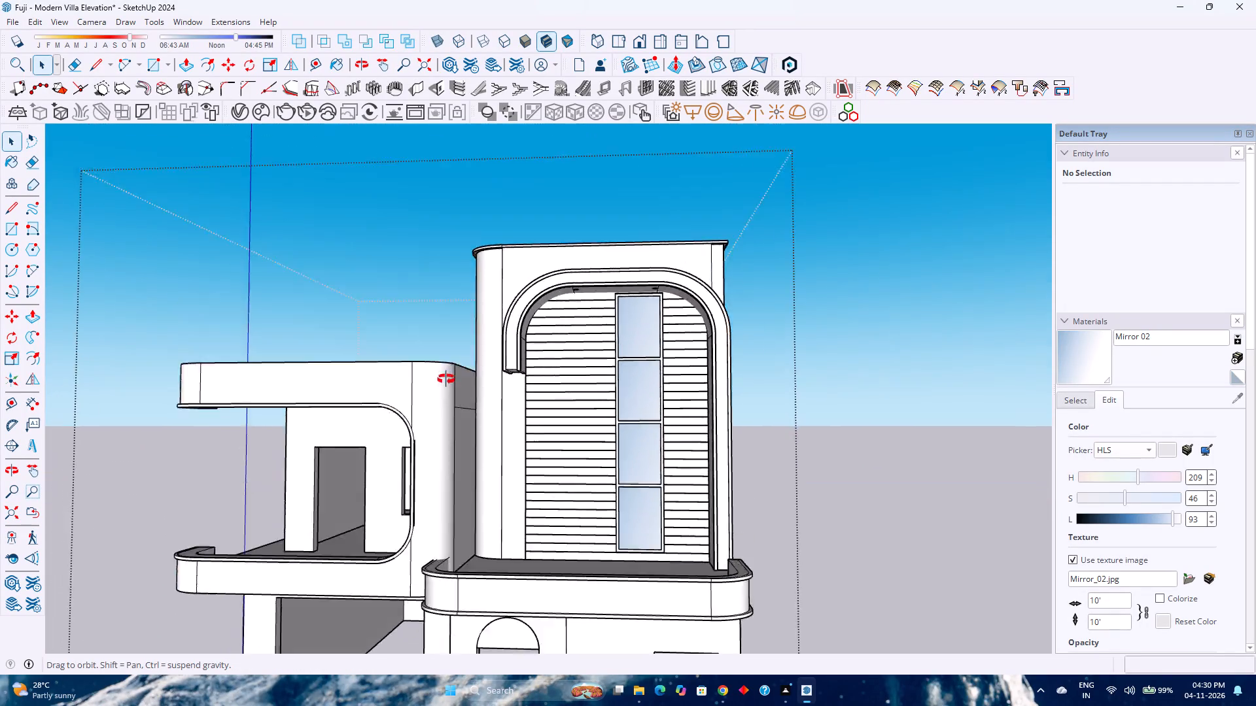
middle_click_drag(446, 379, 434, 567)
middle_click(434, 567)
scroll(434, 559, "down", 4)
middle_click_drag(395, 582, 458, 475)
middle_click(459, 475)
scroll(466, 470, "down", 5)
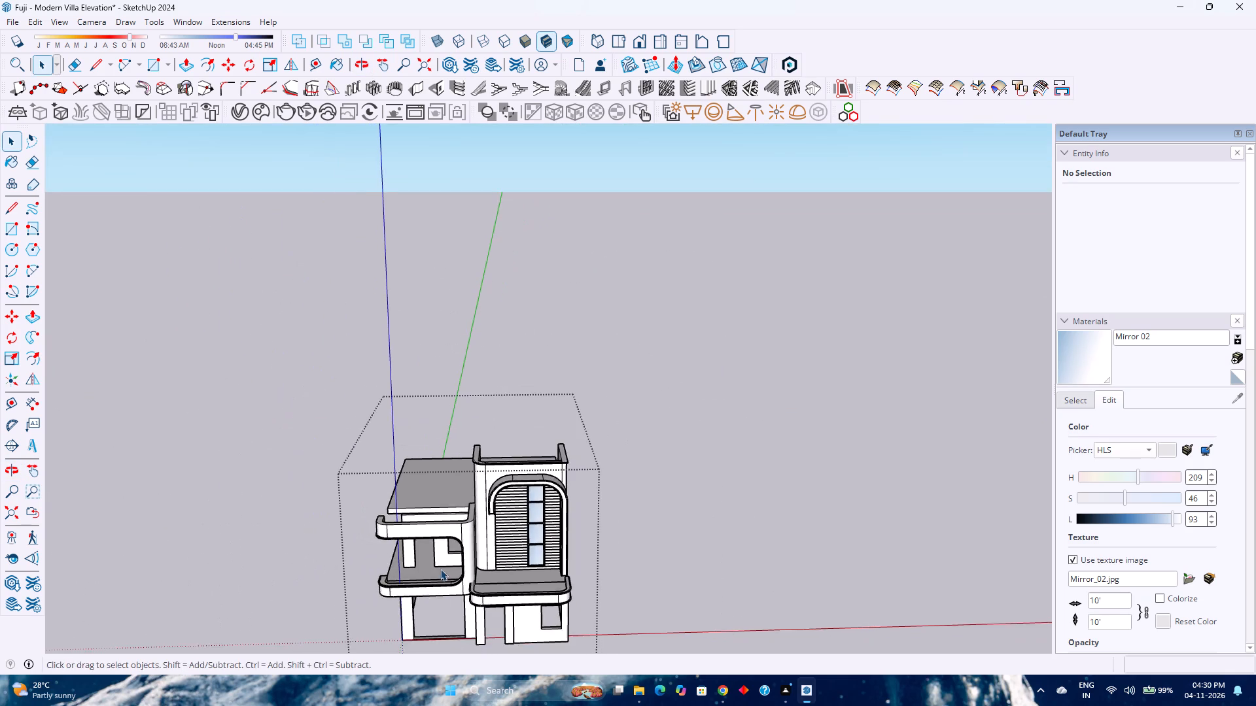
scroll(440, 569, "down", 1)
middle_click_drag(438, 589, 778, 609)
middle_click(778, 609)
middle_click(779, 609)
middle_click(779, 609)
middle_click(779, 609)
scroll(273, 408, "down", 3)
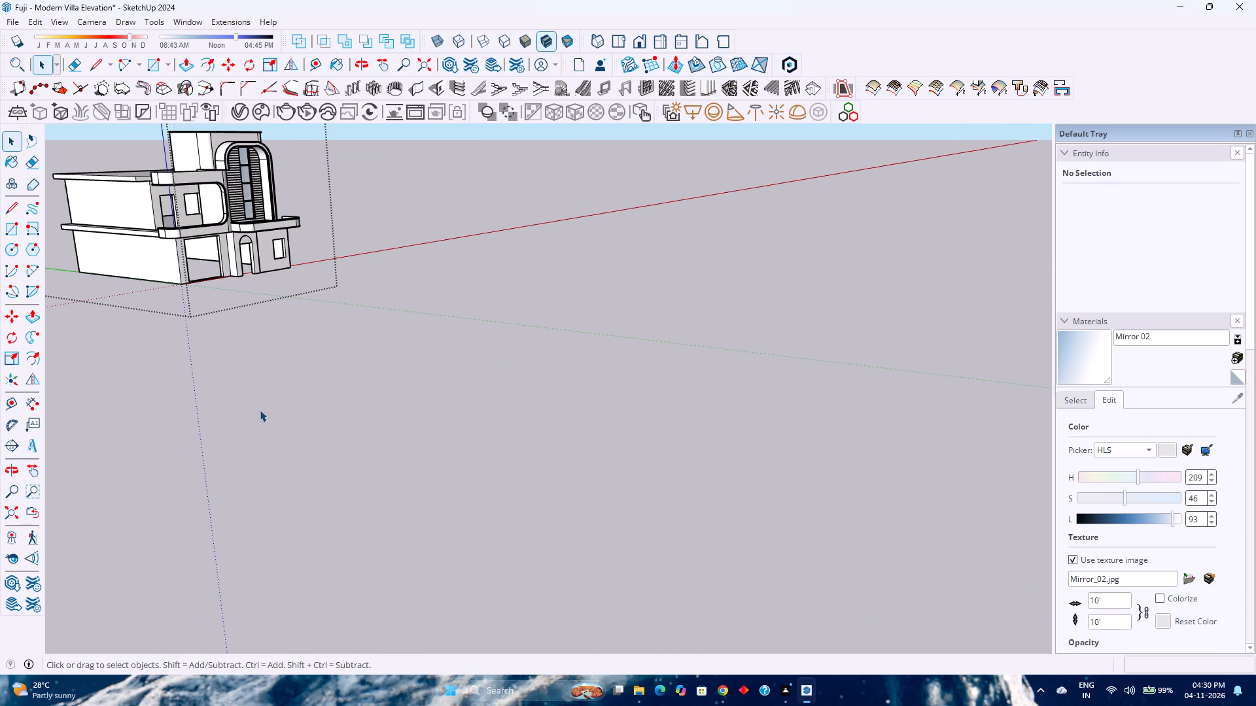
middle_click_drag(279, 405, 521, 569, "shift")
Inside the balcony frame group, offset the outer top edge chain of the upper parapet outward by 2".
scroll(445, 346, "up", 3)
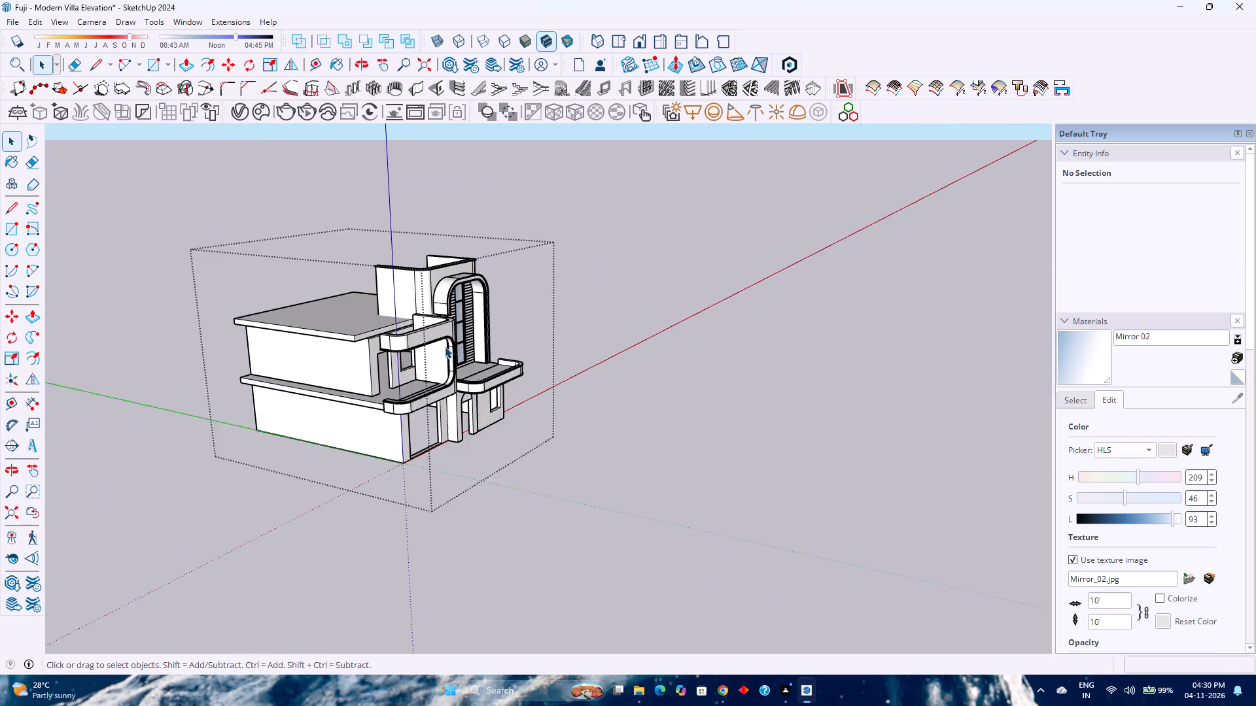
scroll(445, 346, "up", 6)
middle_click_drag(432, 320, 372, 480)
middle_click(372, 480)
scroll(407, 426, "up", 4)
double_click(400, 407)
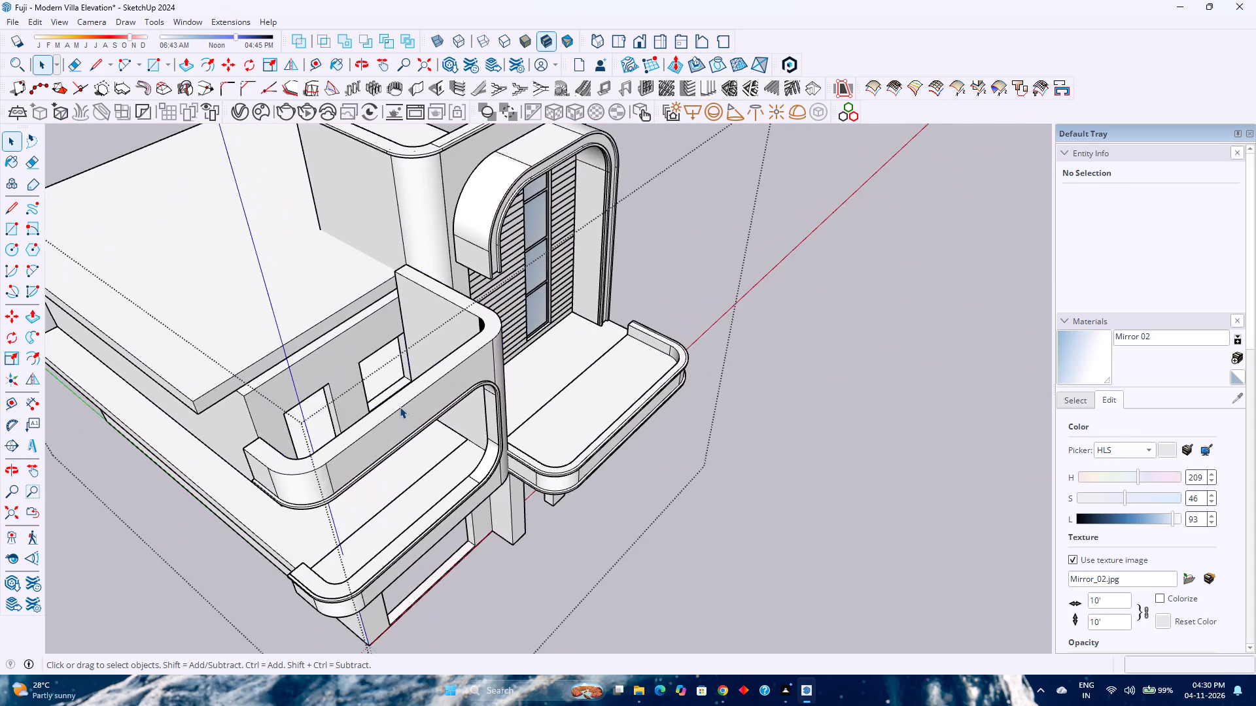
left_click(404, 407)
left_click(404, 407)
left_click(404, 407)
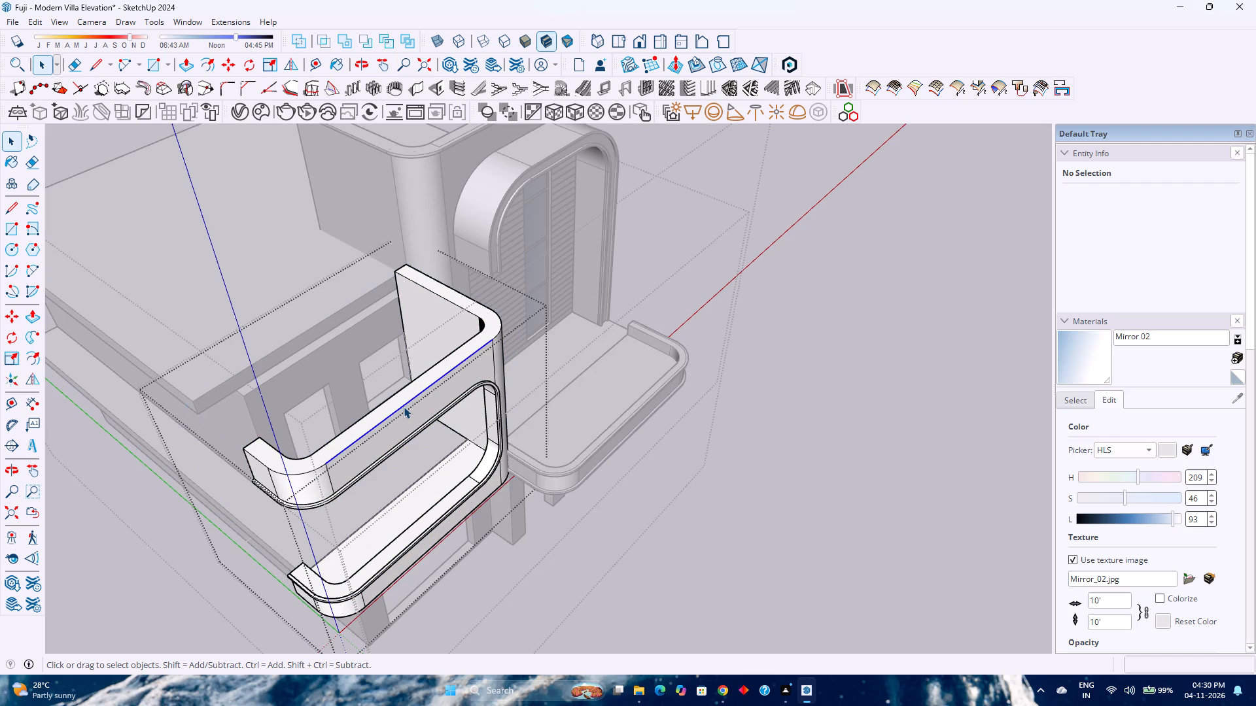
left_click(313, 470, "ctrl")
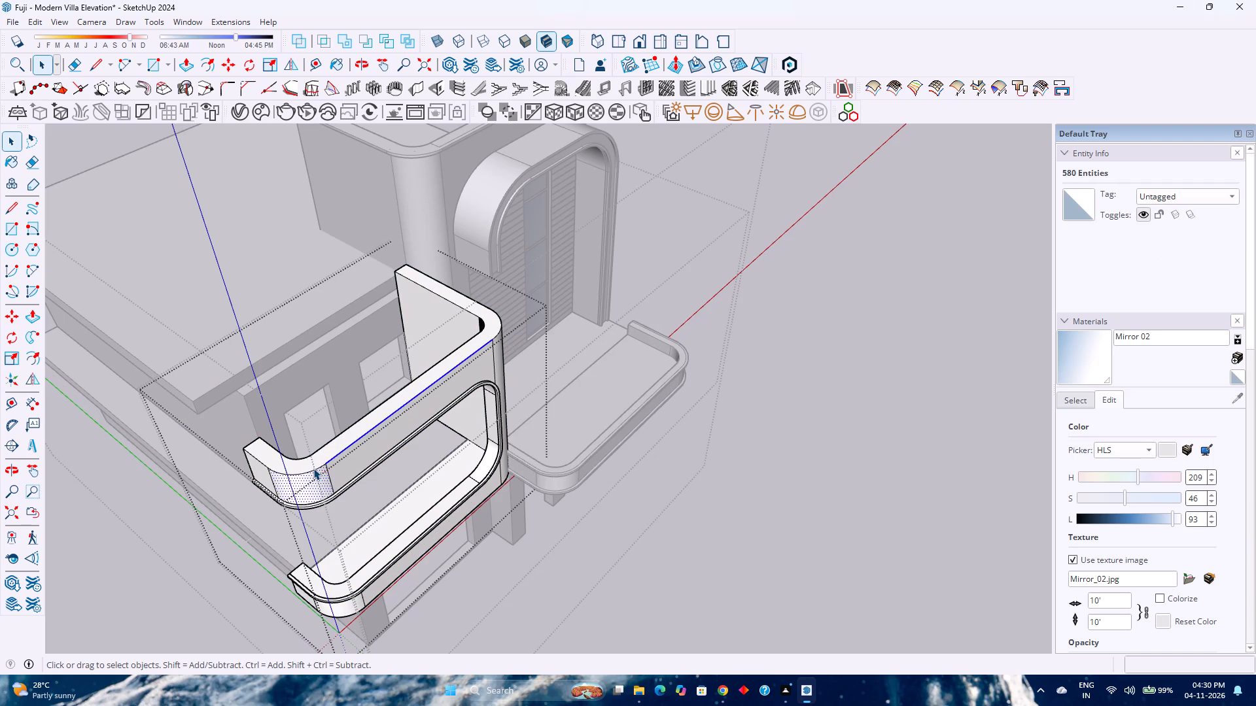
left_click(313, 468)
left_click(264, 463, "ctrl")
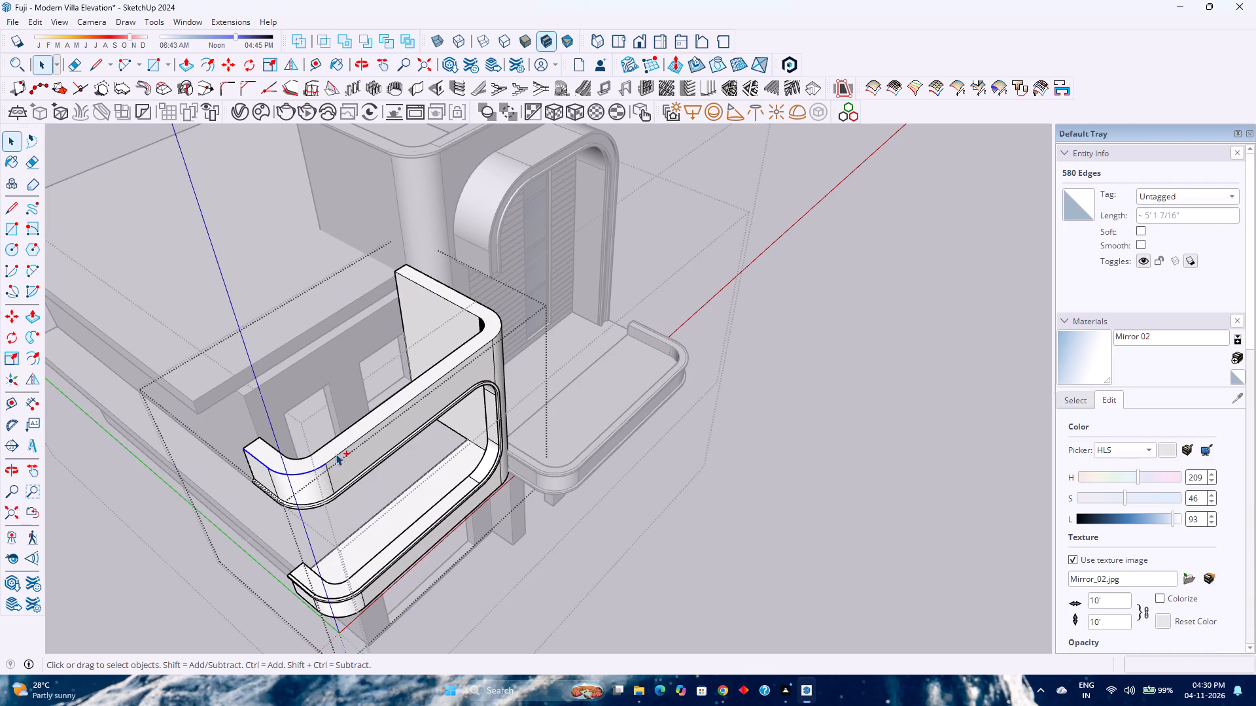
left_click(336, 454, "ctrl")
middle_click_drag(432, 403, 495, 496, "shift")
middle_click_drag(500, 490, 226, 496)
scroll(385, 362, "up", 4)
scroll(414, 382, "down", 1)
scroll(420, 390, "up", 3)
left_click(426, 395, "ctrl")
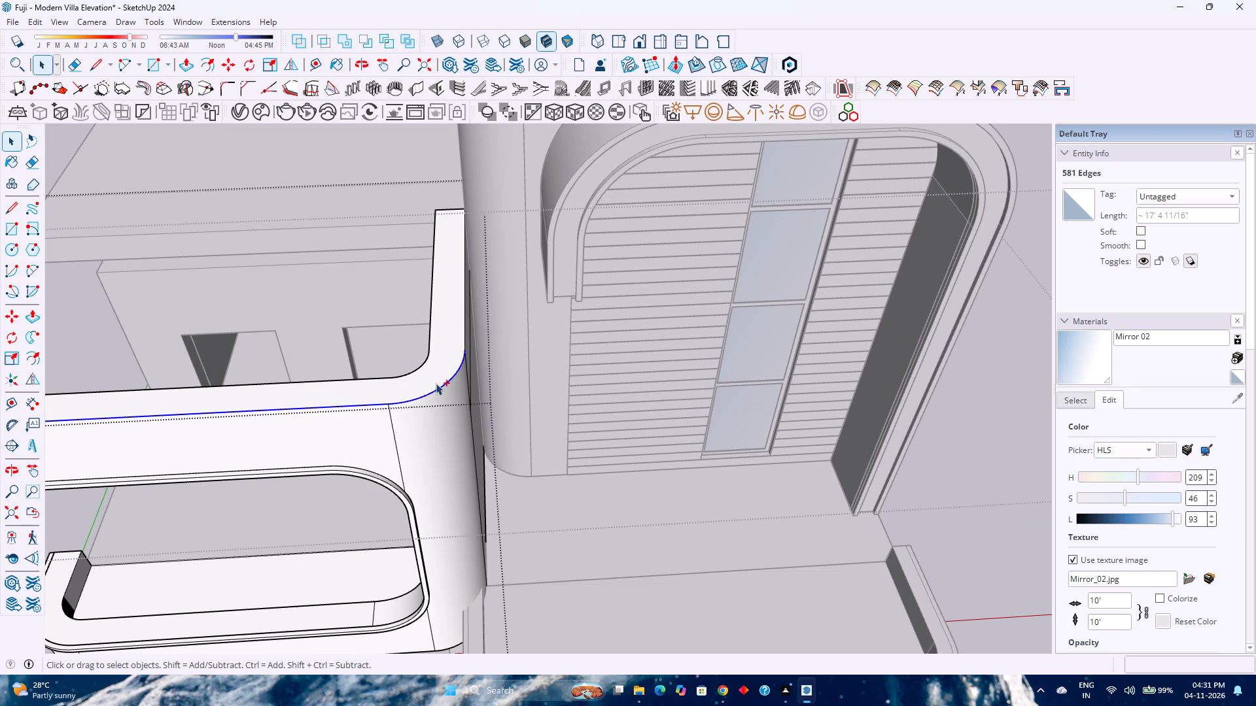
left_click(464, 336, "ctrl")
scroll(477, 367, "down", 3)
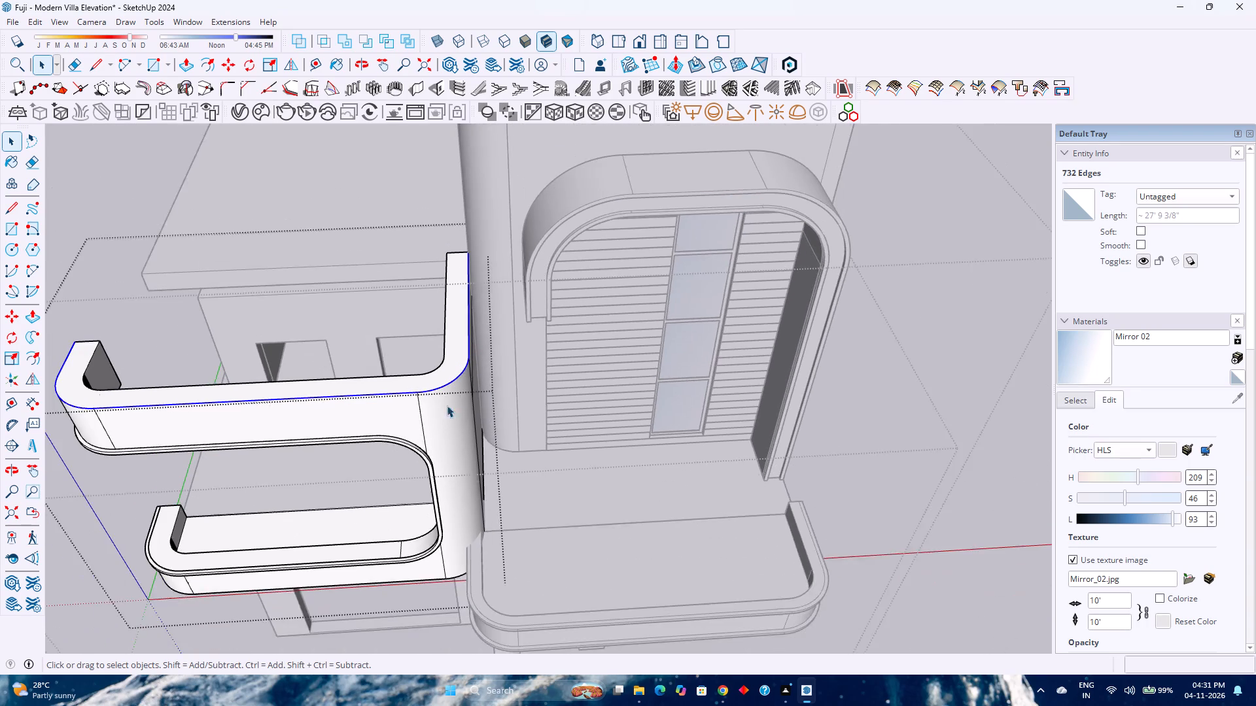
middle_click_drag(436, 412, 470, 430, "shift")
middle_click_drag(646, 500, 657, 502, "shift")
middle_click(661, 502, "shift")
middle_click(667, 502, "shift")
scroll(599, 469, "down", 2)
middle_click_drag(415, 475, 570, 521, "shift")
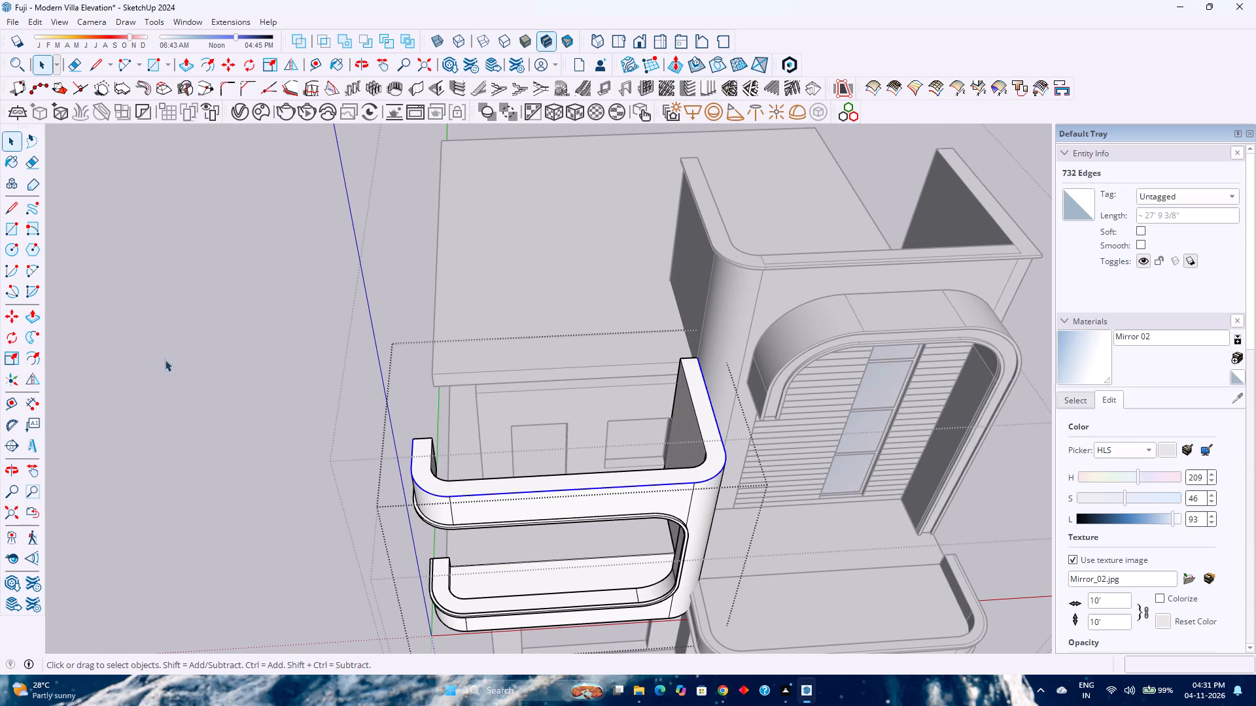
left_click(203, 72)
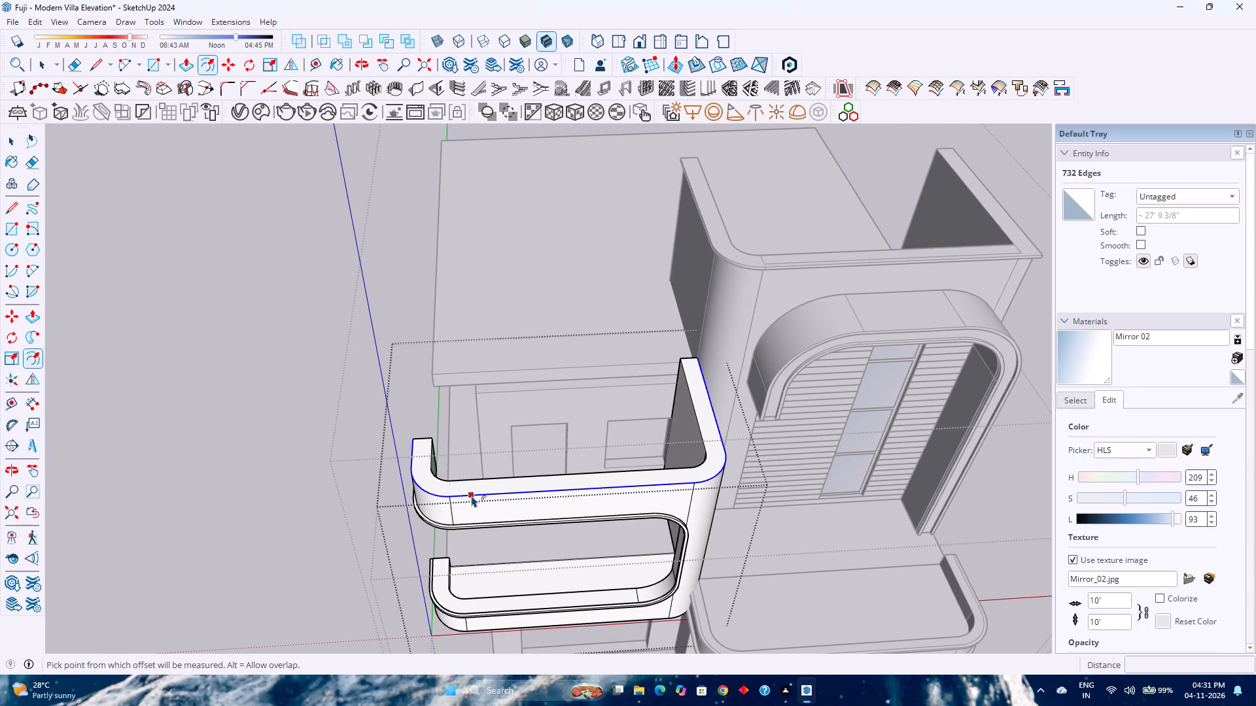
left_click(472, 496)
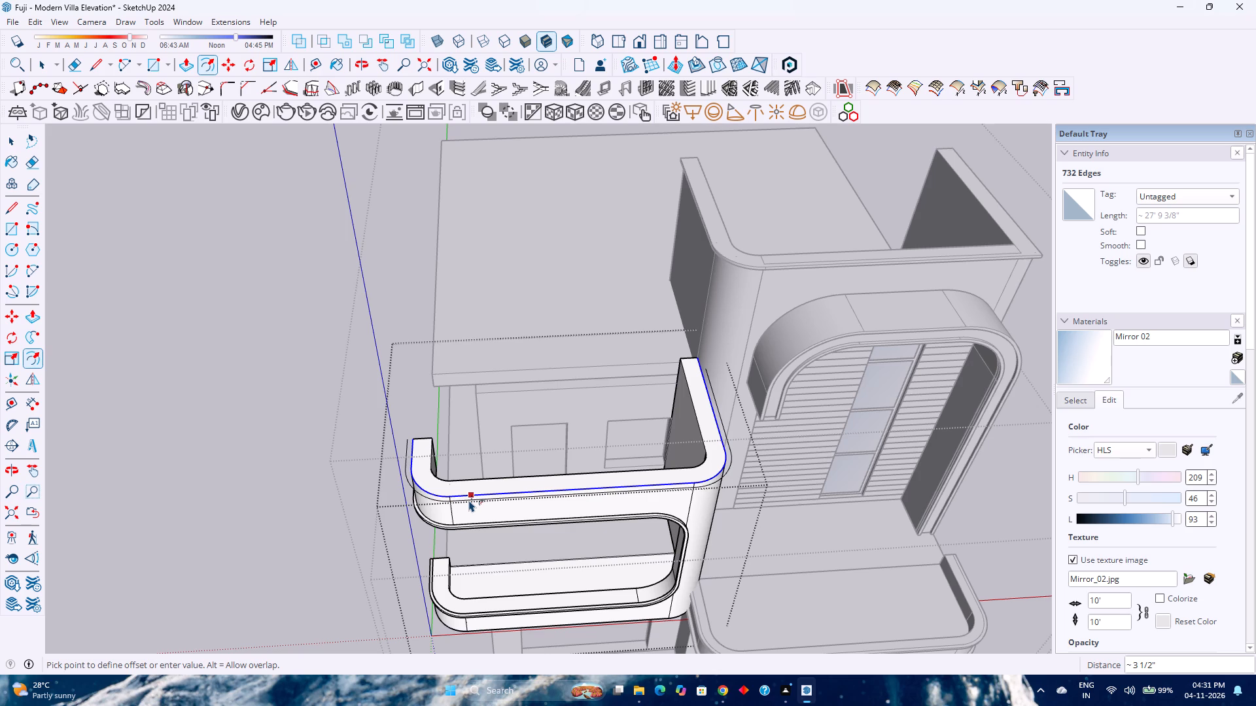
key("2")
key("Return")
Draw a line closing the gap between the offset and original edges at the parapet's free end.
scroll(469, 500, "up", 2)
scroll(462, 442, "up", 2)
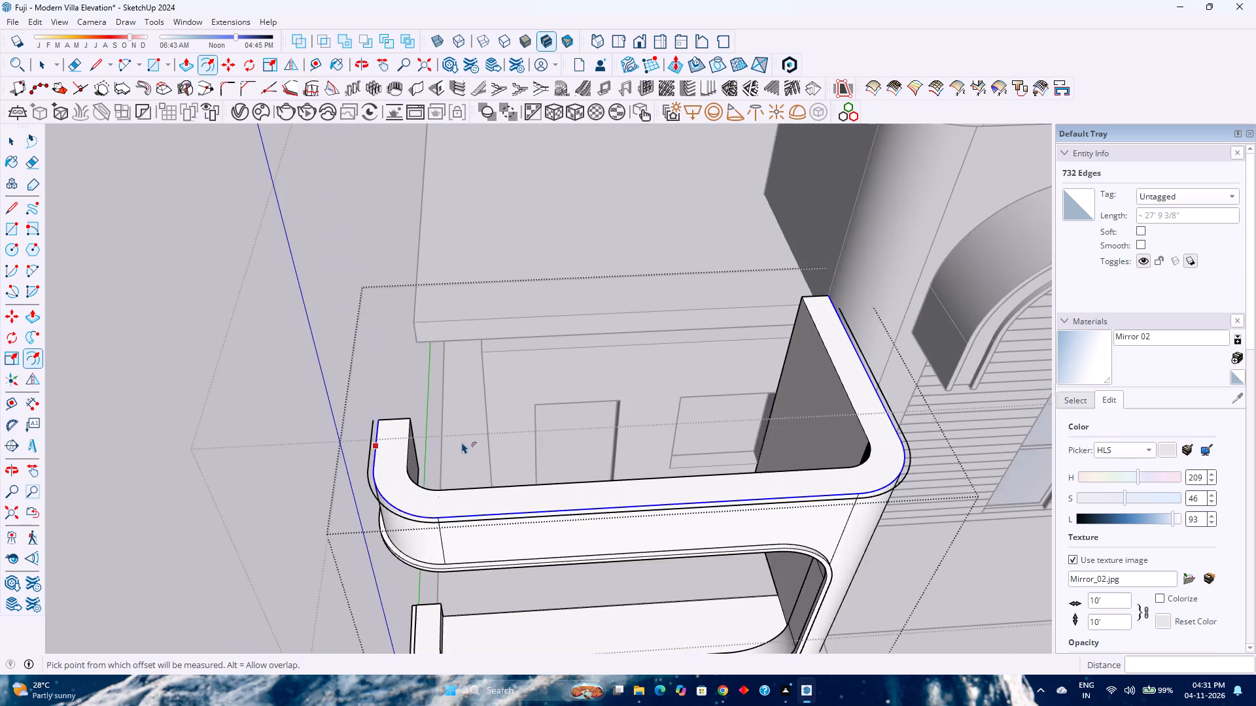
scroll(462, 442, "up", 5)
key("l")
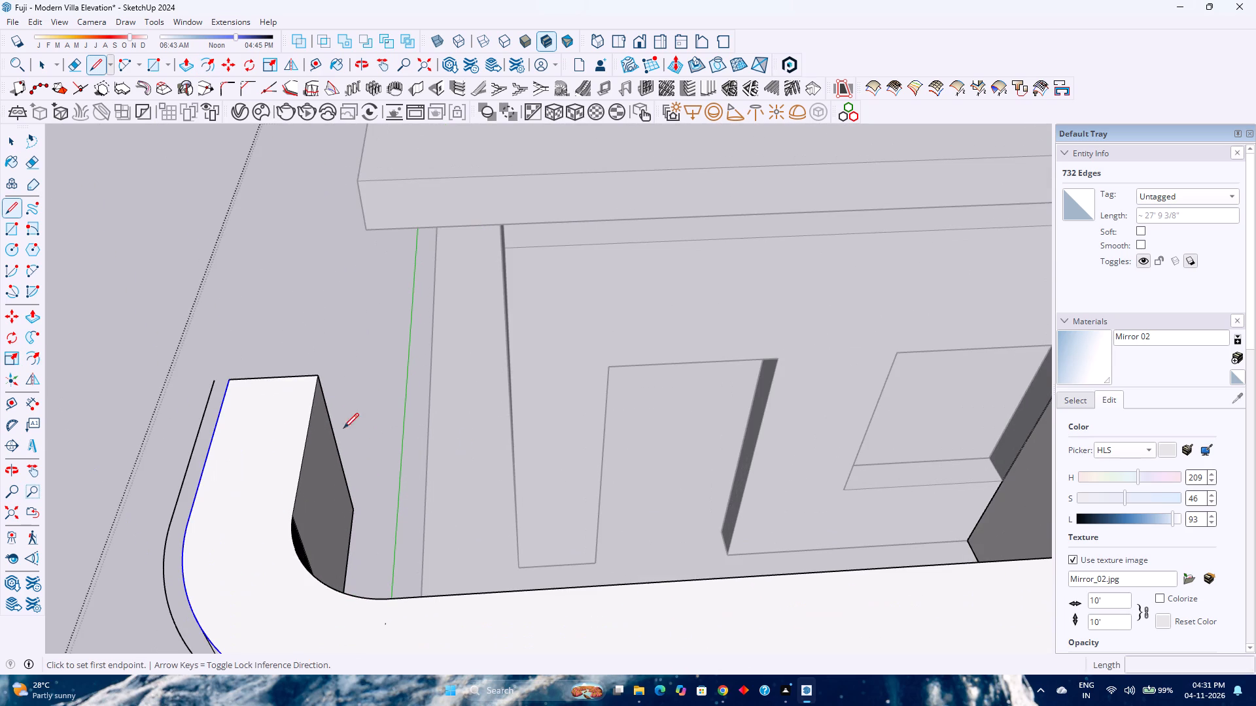
left_click(213, 381)
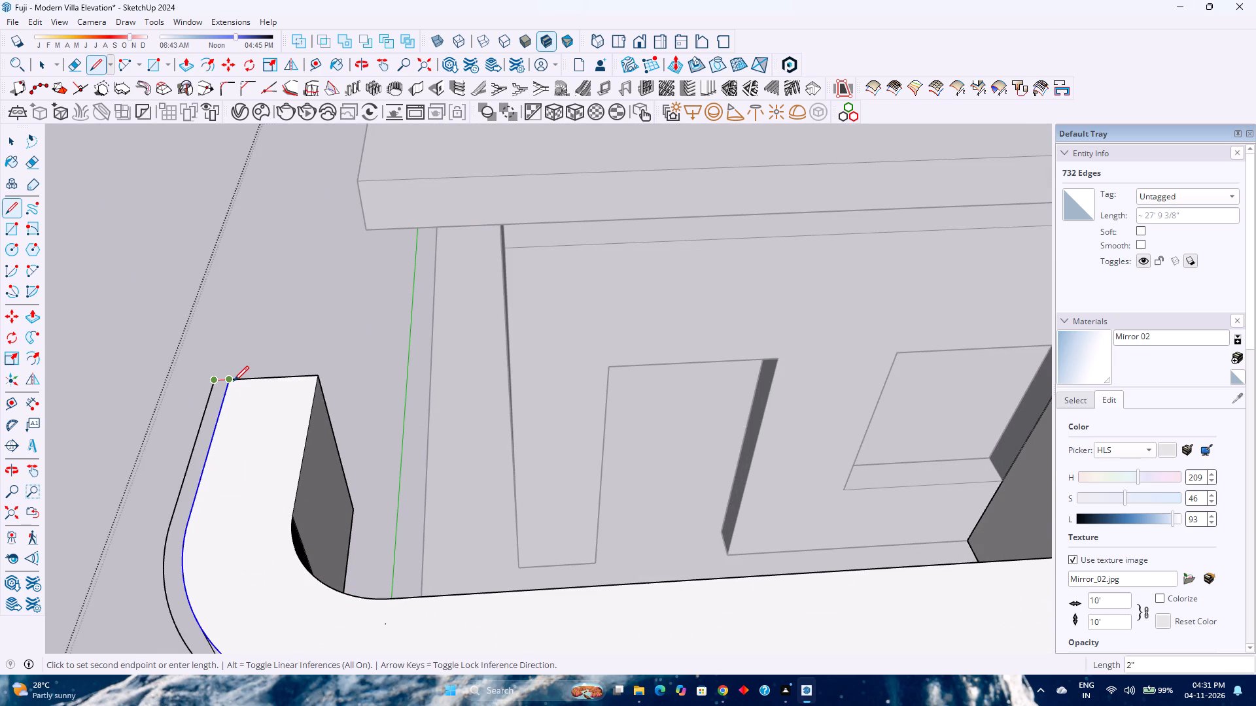
left_click(234, 381)
scroll(206, 409, "down", 12)
key("Escape")
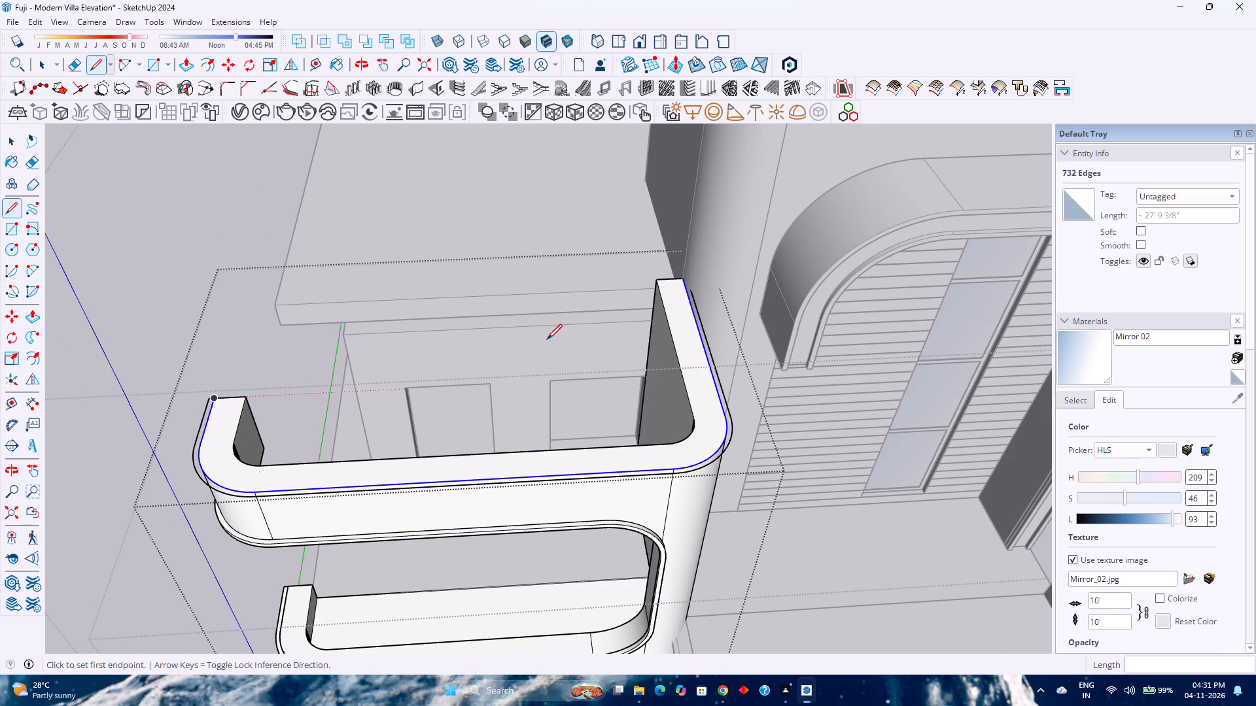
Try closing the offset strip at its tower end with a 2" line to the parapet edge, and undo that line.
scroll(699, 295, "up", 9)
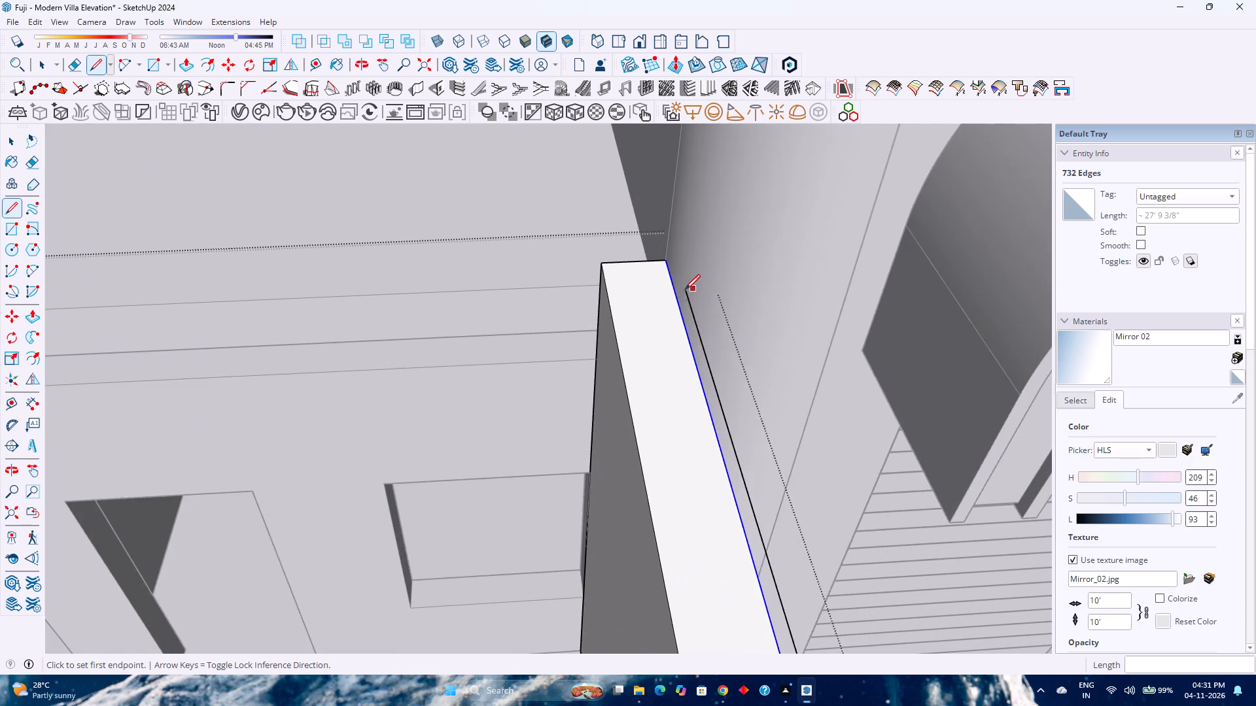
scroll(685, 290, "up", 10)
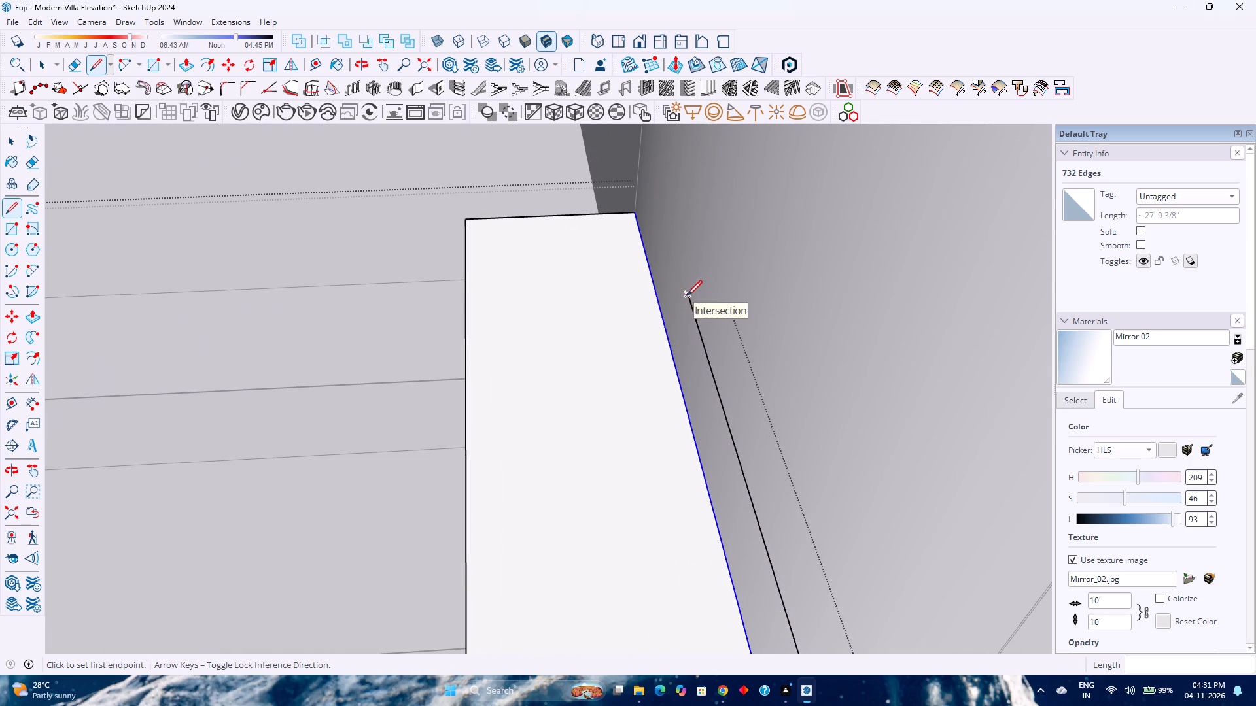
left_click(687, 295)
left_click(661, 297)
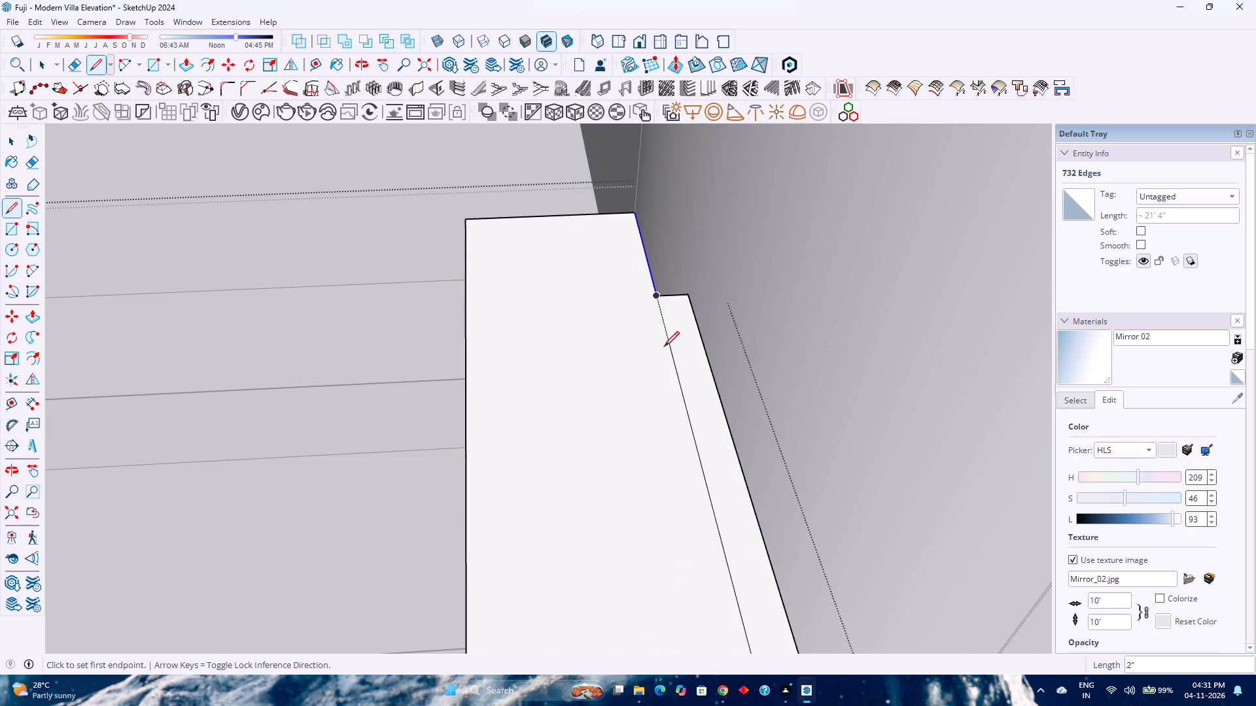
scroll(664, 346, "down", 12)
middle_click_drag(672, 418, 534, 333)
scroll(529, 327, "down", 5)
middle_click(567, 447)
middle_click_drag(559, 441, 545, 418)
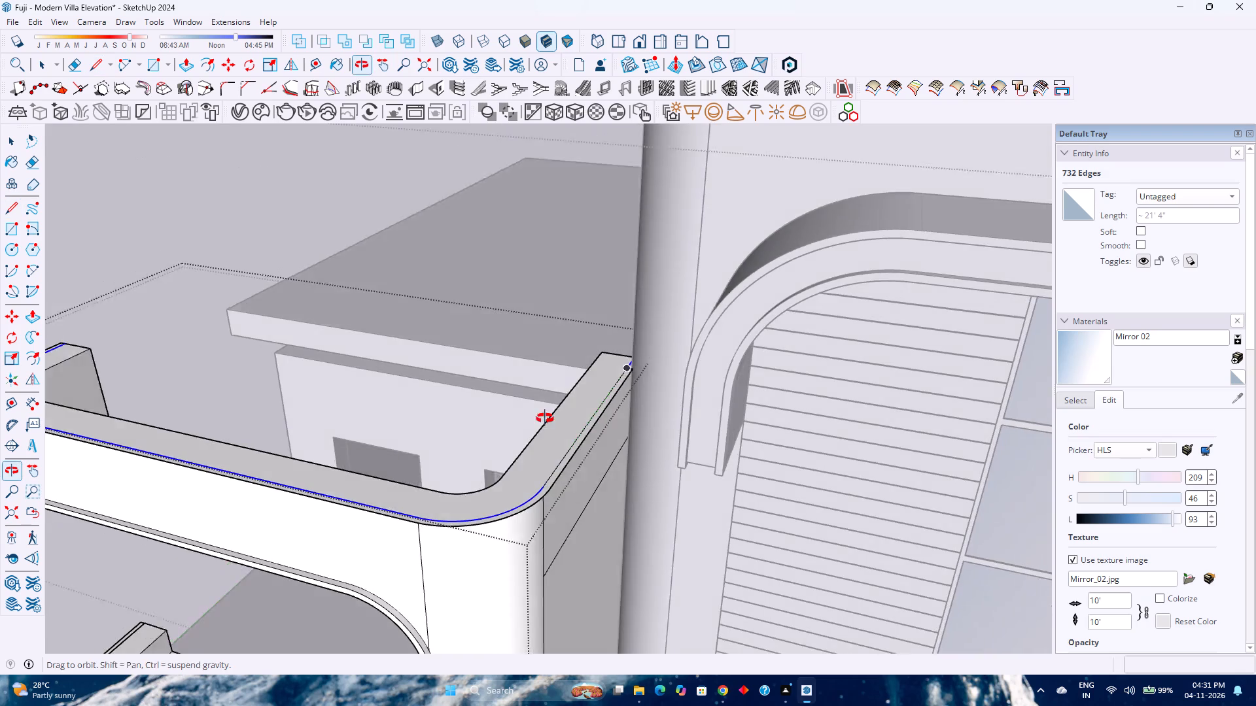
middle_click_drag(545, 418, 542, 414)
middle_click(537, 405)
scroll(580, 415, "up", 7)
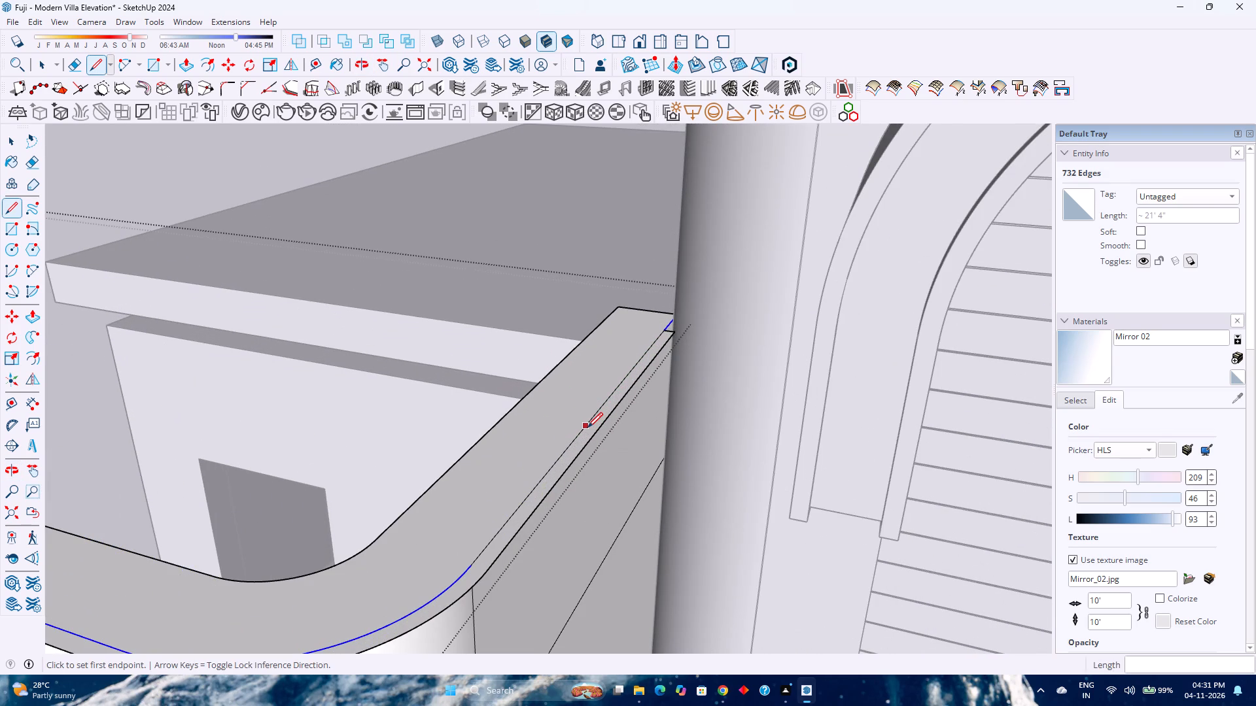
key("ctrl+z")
Draw a 2" line along the red axis from the parapet's outer top corner at the tower end.
middle_click_drag(585, 424, 663, 482)
middle_click(664, 482)
middle_click_drag(588, 278, 621, 347, "shift")
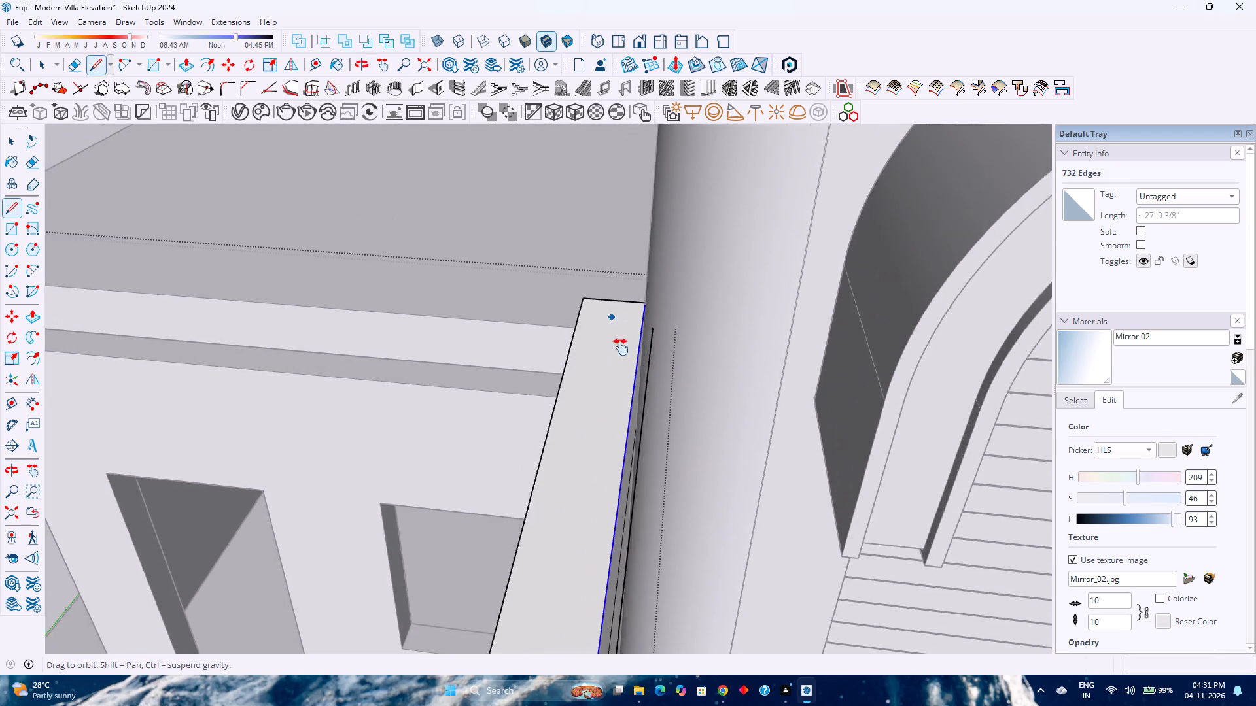
middle_click_drag(621, 347, 623, 416, "shift")
middle_click(623, 416, "shift")
left_click(650, 394)
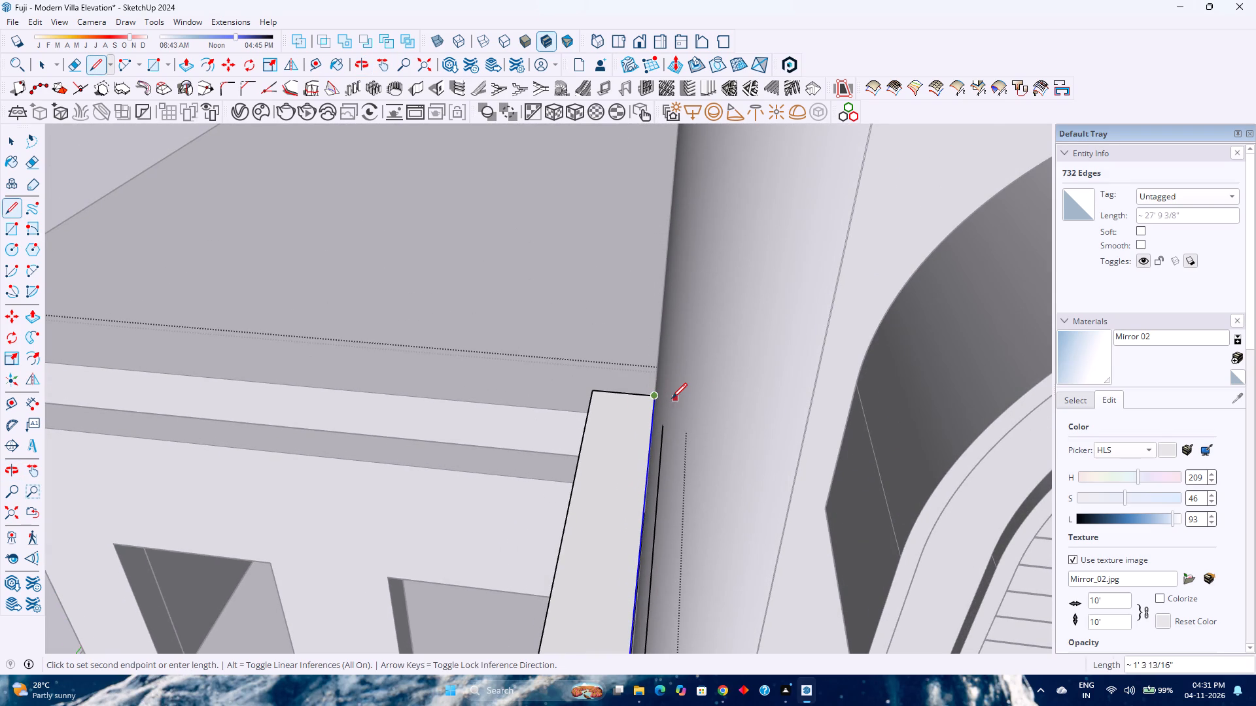
key("Right")
scroll(635, 393, "down", 8)
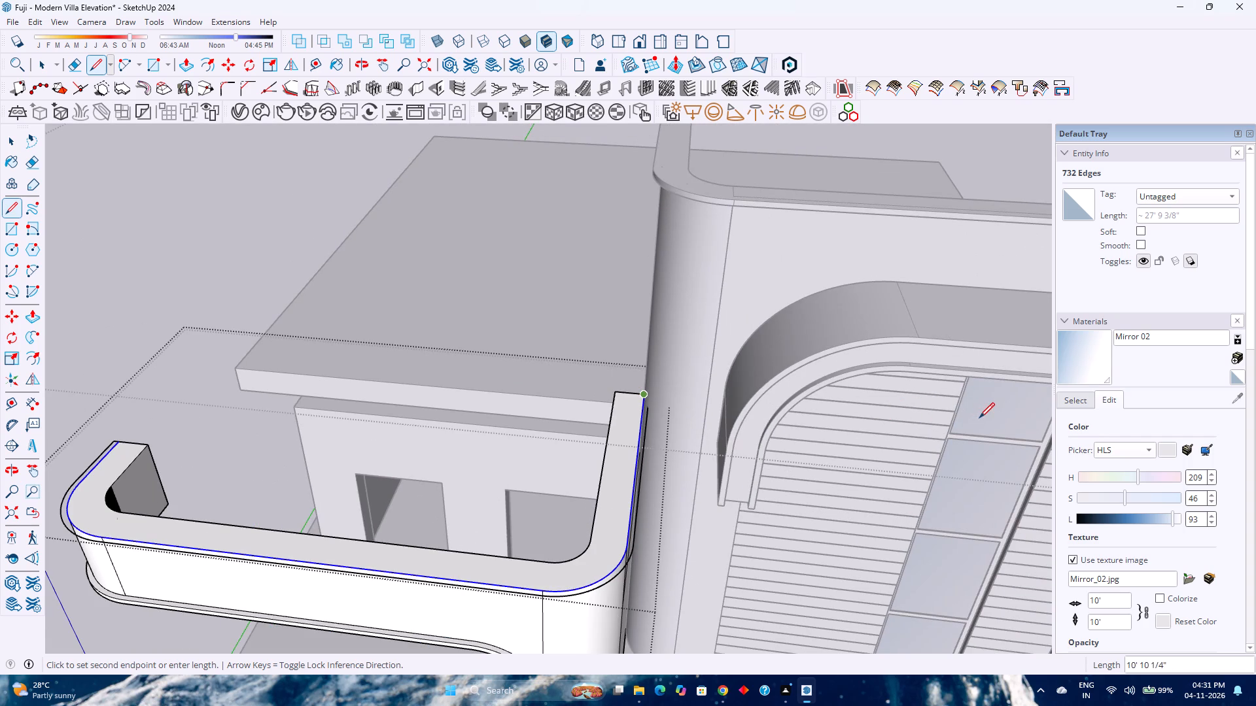
key("2")
key("Return")
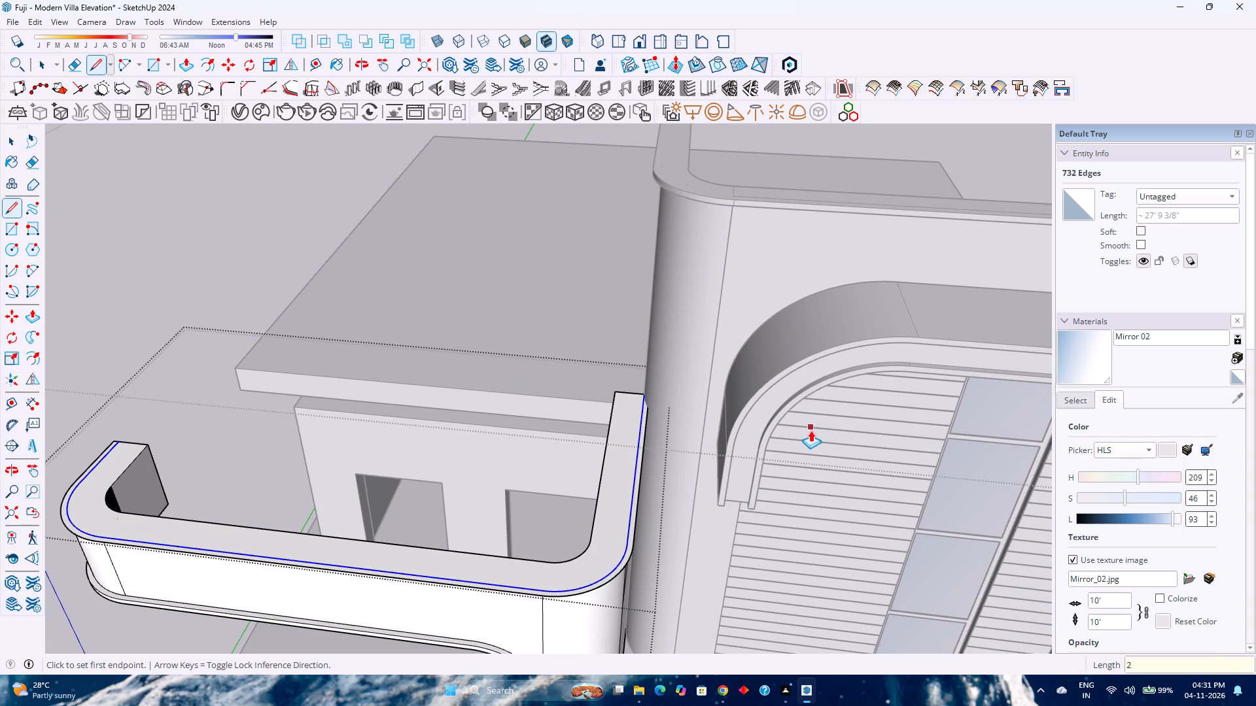
Push/pull the offset strip around the parapet's top edge downward by 2" to form a projecting band.
key("p")
middle_click_drag(634, 536, 618, 495)
middle_click_drag(614, 474, 612, 463)
middle_click(612, 463)
scroll(604, 573, "up", 1)
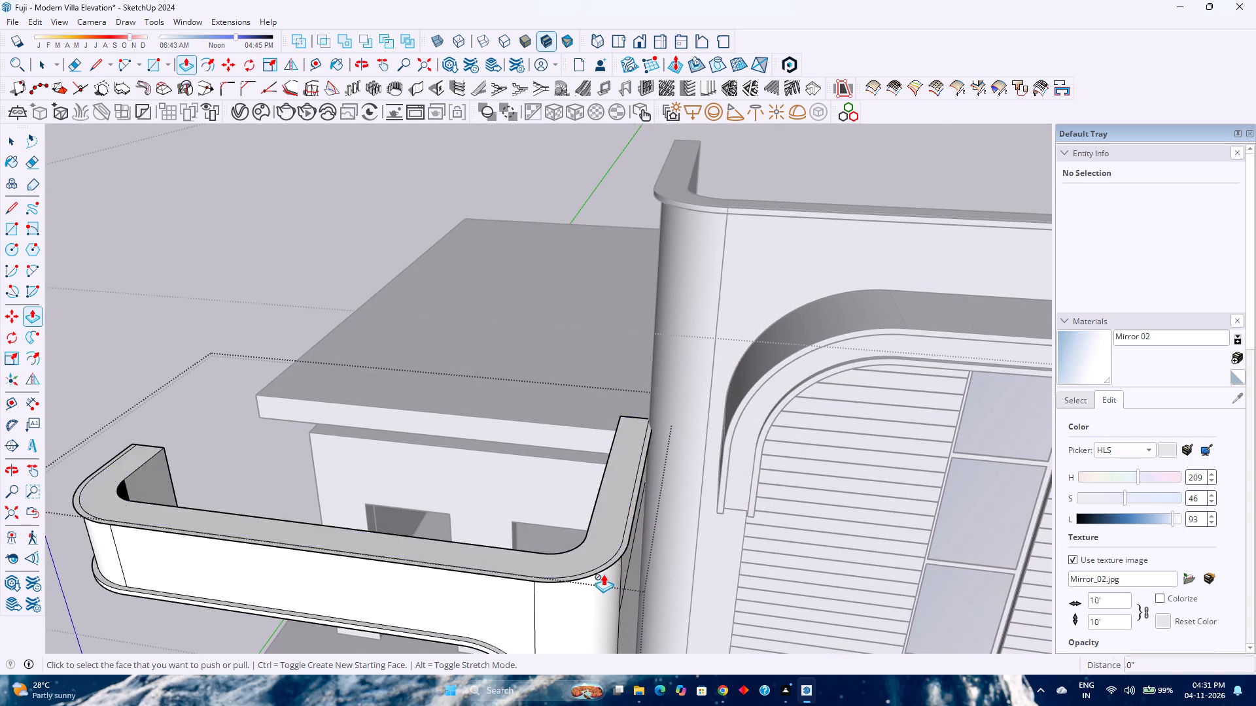
scroll(603, 574, "up", 5)
left_click(606, 560)
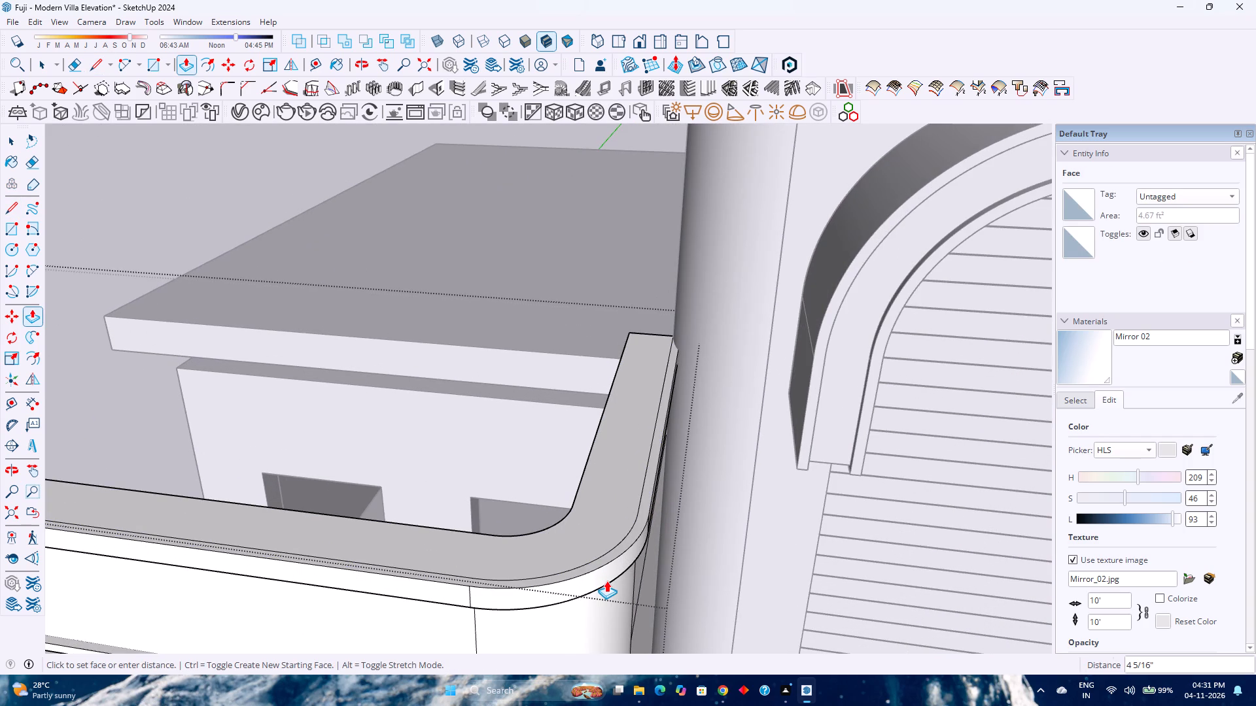
key("2")
key("Return")
scroll(597, 529, "down", 16)
scroll(536, 550, "up", 4)
scroll(536, 548, "down", 5)
scroll(536, 548, "up", 2)
scroll(535, 546, "down", 4)
scroll(534, 546, "up", 3)
scroll(534, 546, "down", 9)
key("space")
Leave the balcony frame group and check the parapet band from above and from the front.
scroll(527, 545, "down", 5)
middle_click_drag(507, 579, 531, 503)
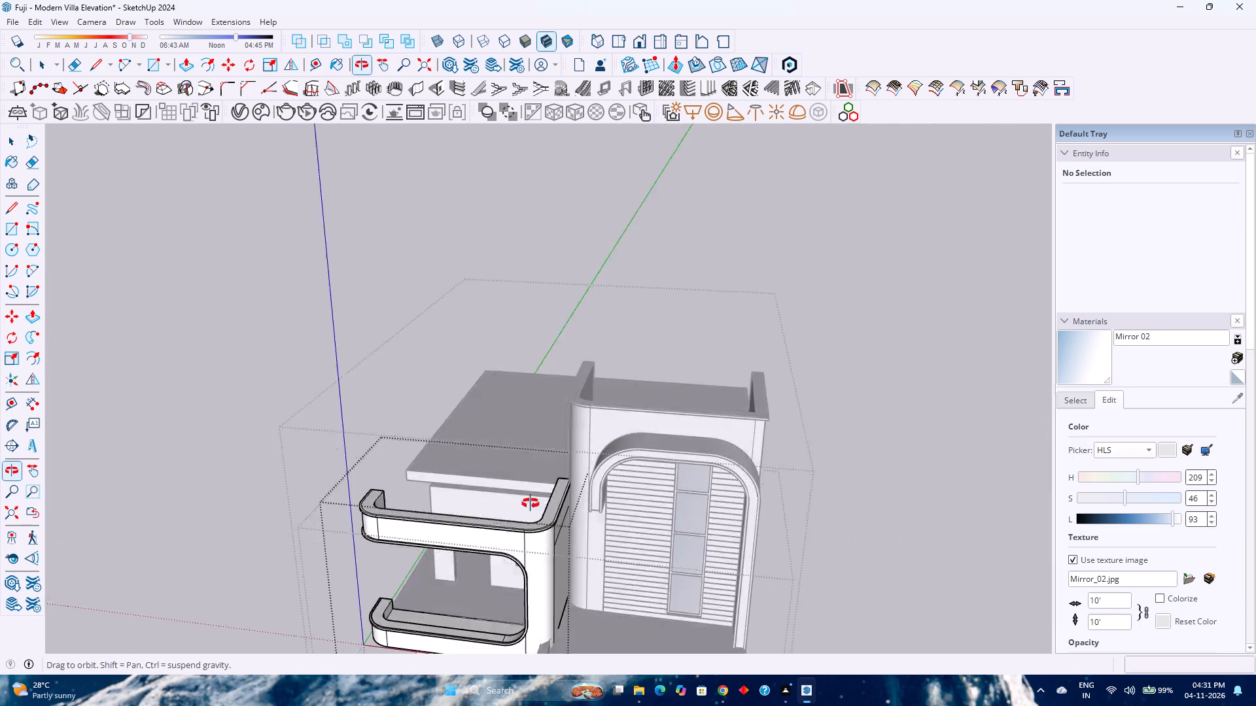
middle_click_drag(531, 503, 567, 458)
middle_click(573, 452)
scroll(578, 449, "up", 1)
scroll(582, 448, "down", 4)
left_click(809, 471)
middle_click_drag(577, 529, 597, 460)
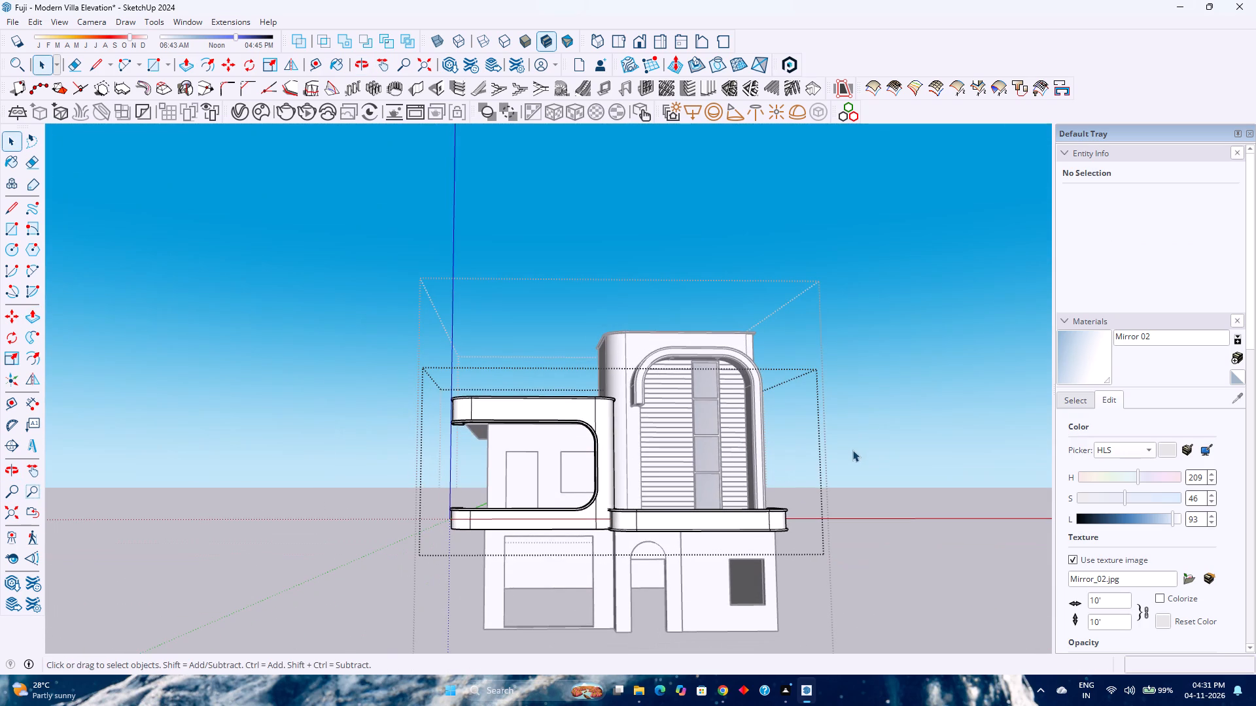
Save the villa model.
key("ctrl+s")
Examine the balcony frame's parapet band and its junction with the tower and roof slab from above and from the side.
middle_click_drag(587, 505, 584, 562)
middle_click_drag(584, 562, 587, 620)
middle_click(587, 620)
middle_click(588, 622)
middle_click(588, 622)
scroll(585, 423, "down", 2)
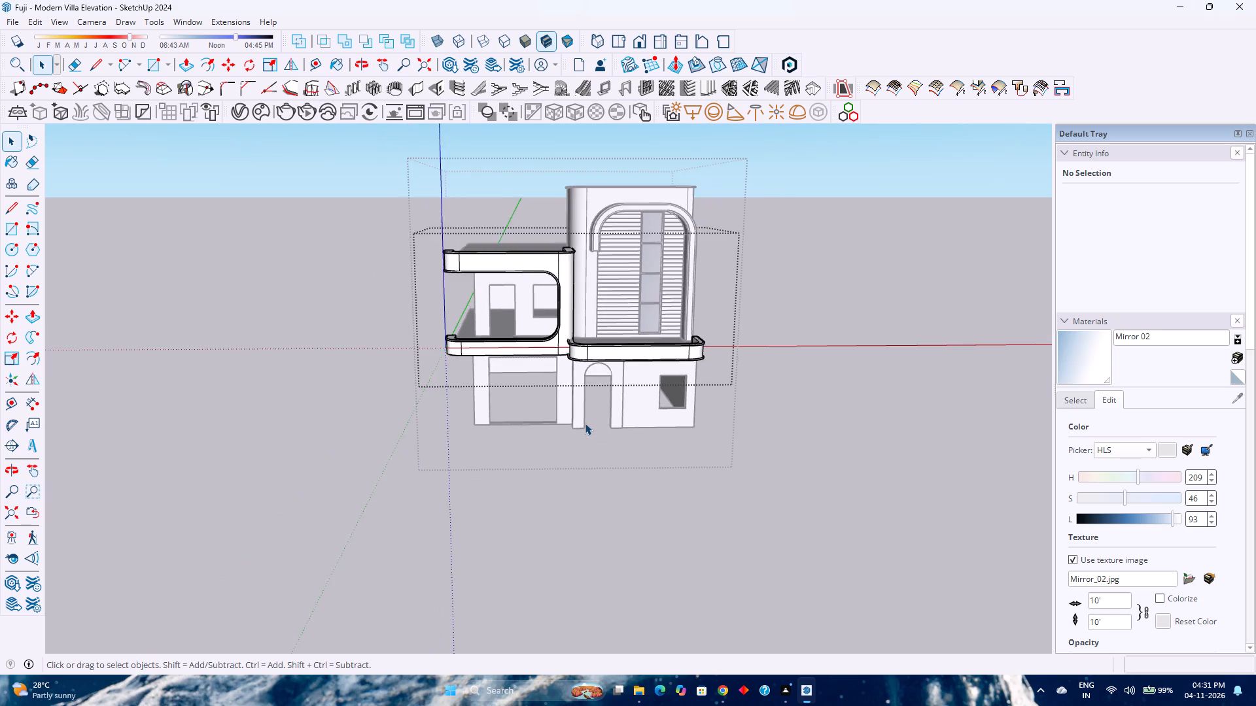
middle_click_drag(585, 424, 821, 679)
middle_click_drag(868, 671, 881, 666)
middle_click(896, 654)
scroll(570, 358, "up", 7)
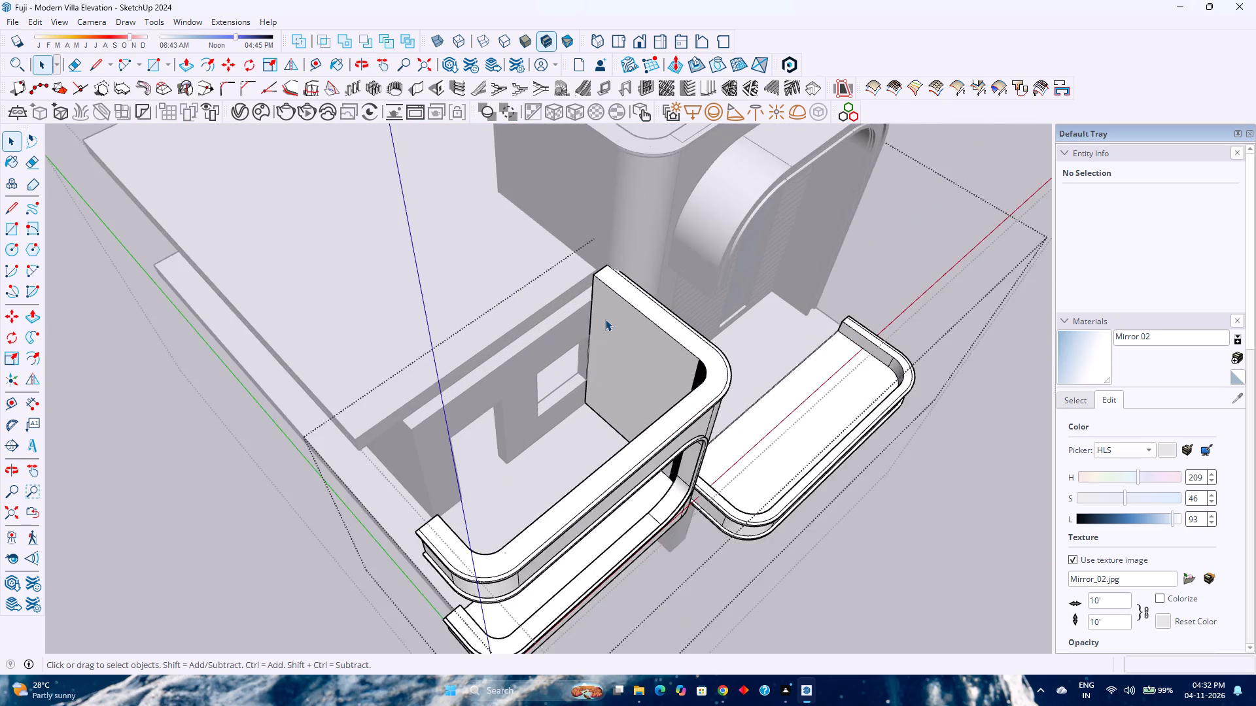
scroll(605, 319, "up", 5)
middle_click_drag(608, 300, 660, 409)
middle_click_drag(642, 471, 612, 407)
middle_click(612, 403)
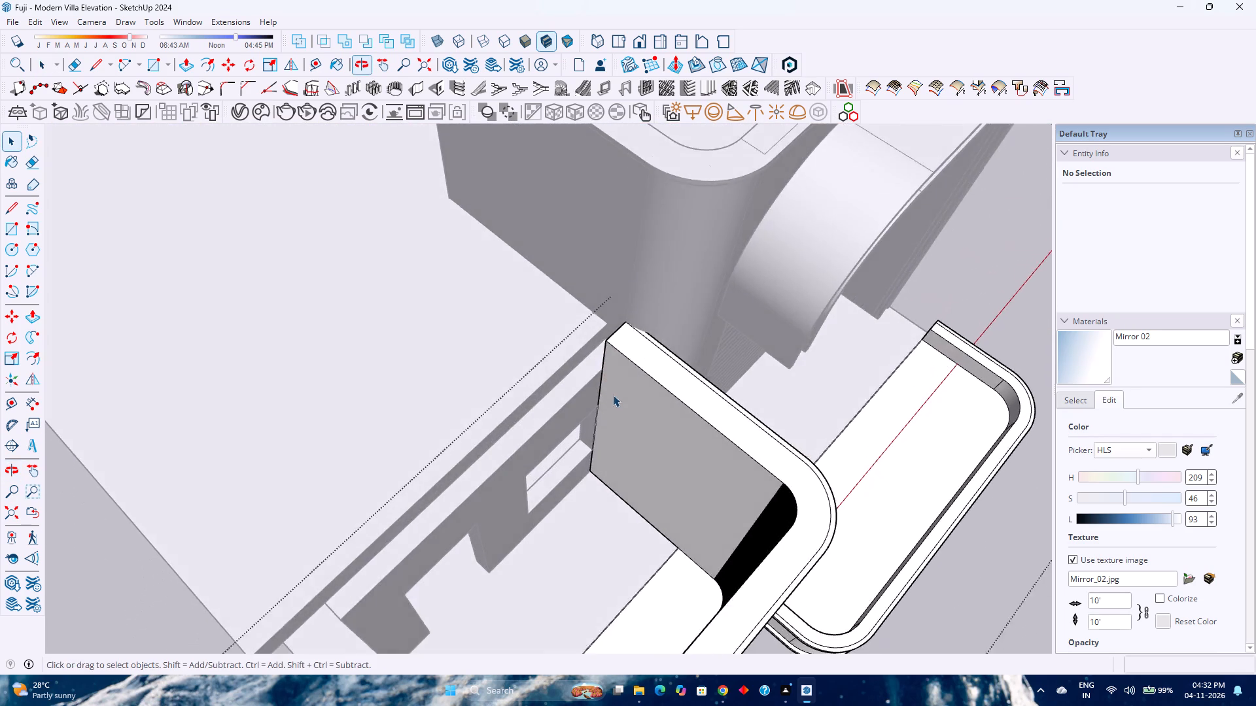
scroll(614, 393, "down", 4)
middle_click_drag(582, 392, 701, 339)
middle_click_drag(706, 338, 714, 335)
scroll(716, 334, "down", 3)
middle_click_drag(674, 356, 681, 356)
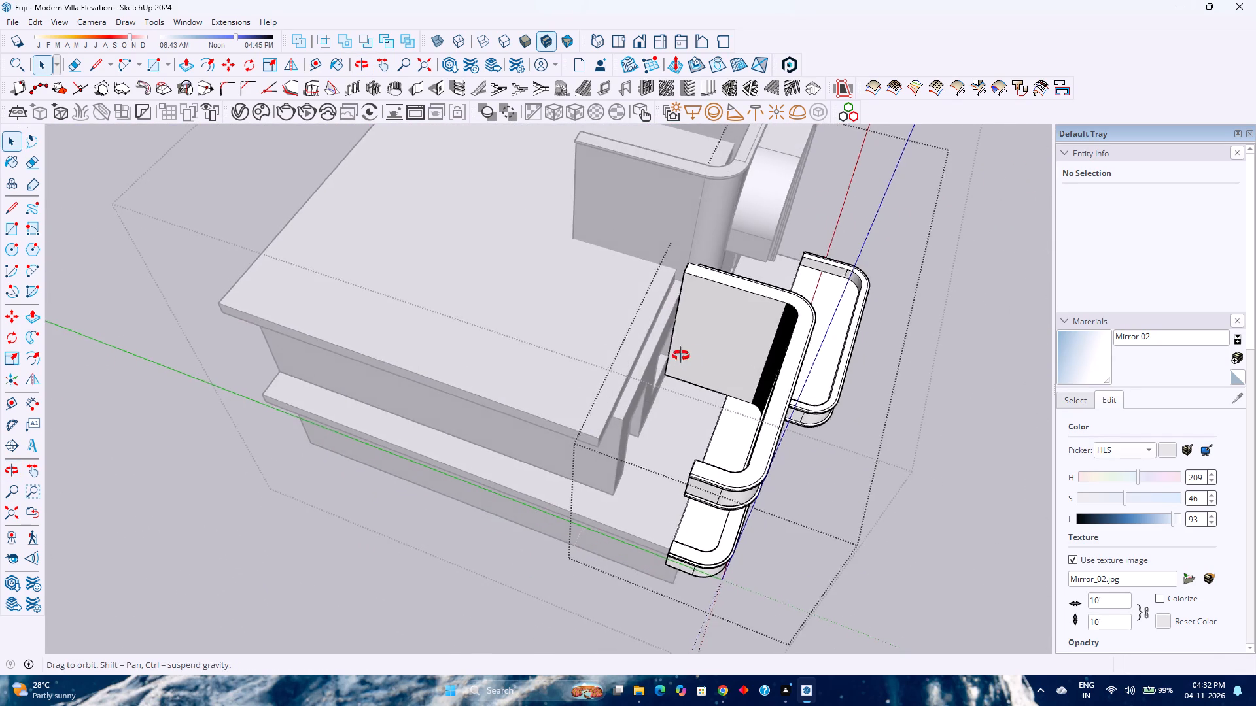
middle_click_drag(681, 356, 888, 291)
middle_click(888, 291)
scroll(695, 312, "down", 2)
middle_click_drag(711, 349, 425, 305)
middle_click(425, 305)
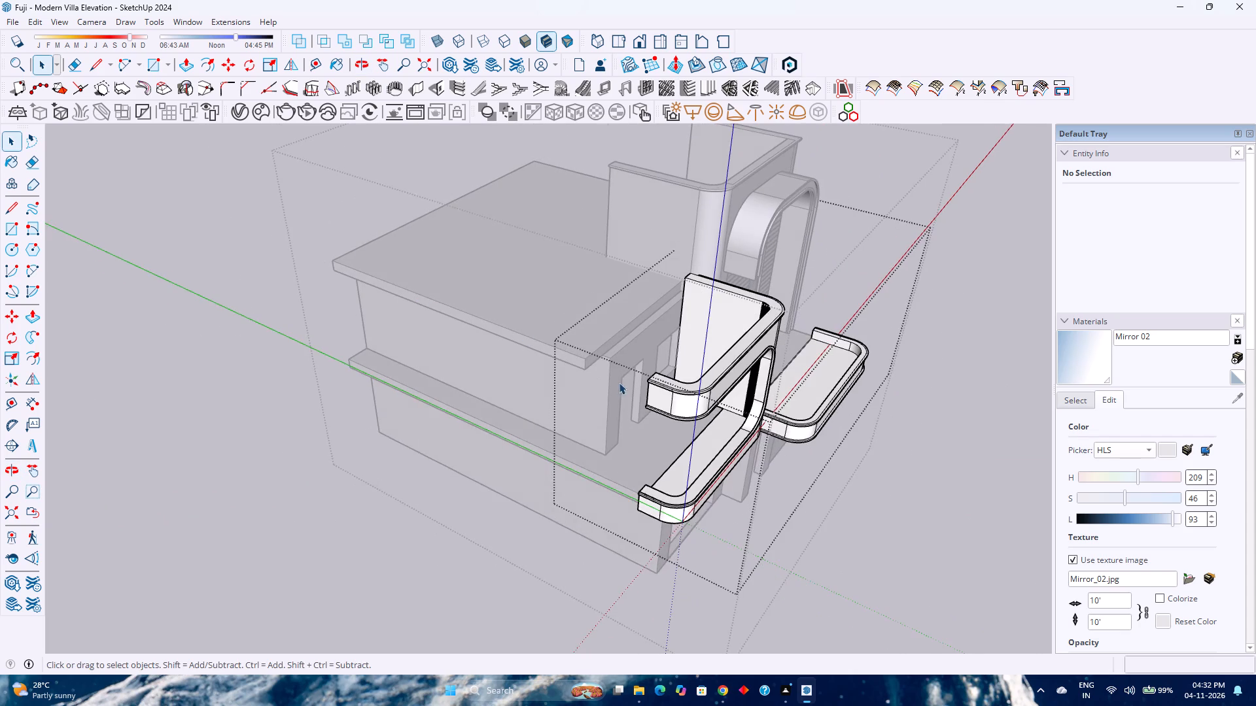
scroll(619, 382, "up", 2)
scroll(563, 388, "down", 3)
middle_click_drag(570, 407, 807, 386)
middle_click(807, 386)
scroll(706, 314, "up", 4)
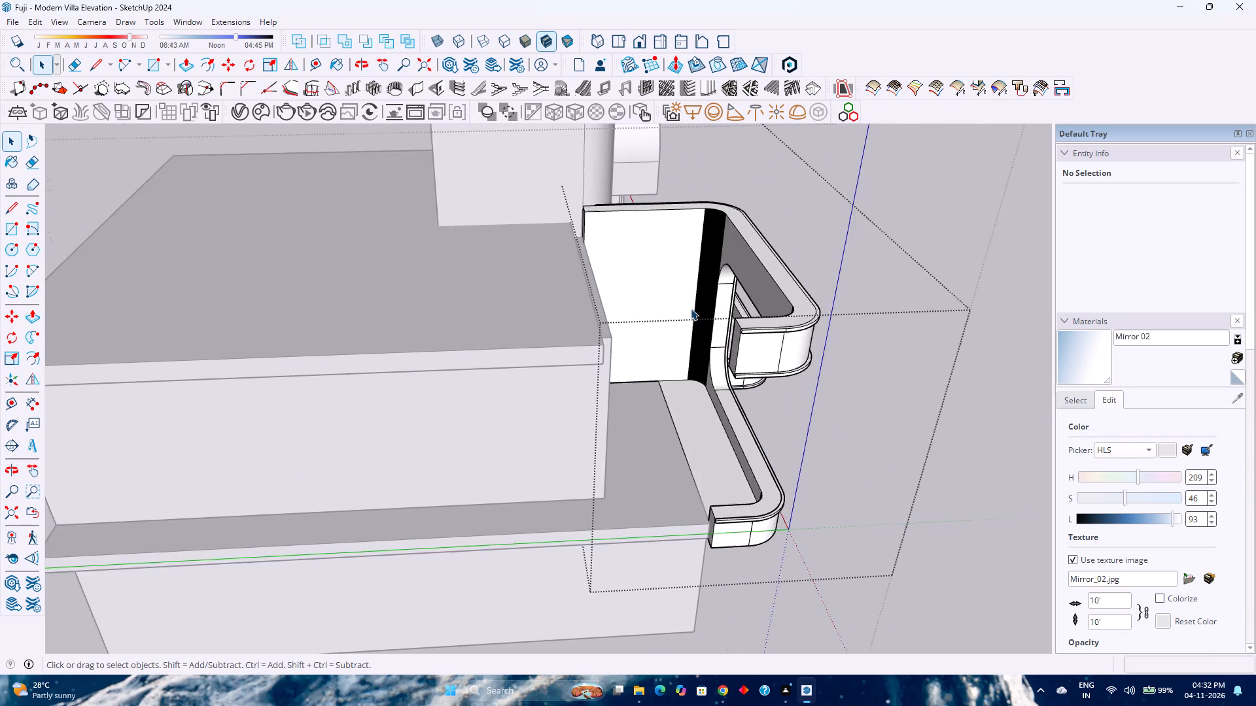
scroll(691, 309, "up", 3)
middle_click_drag(669, 315, 594, 324)
middle_click(594, 324)
scroll(574, 324, "down", 3)
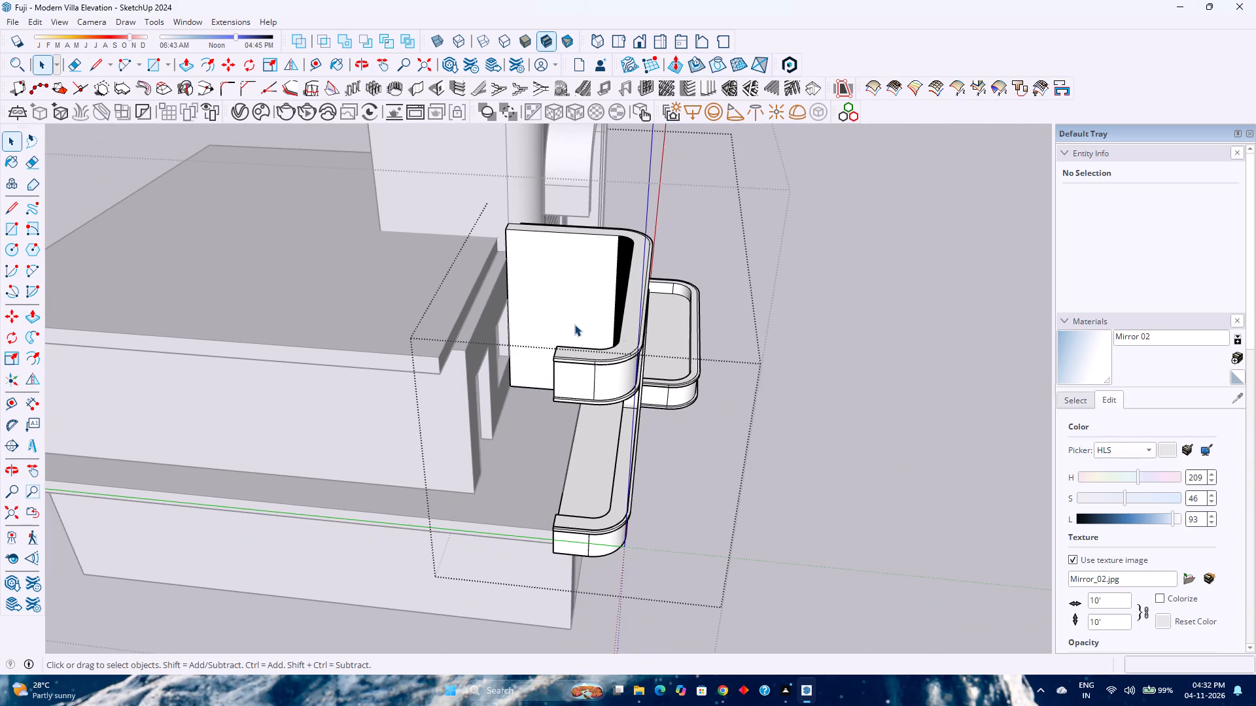
Leave the balcony frame, open the main building's roof slab, and push/pull its front edge face outward by about 2 3/8".
key("Escape")
double_click(396, 305)
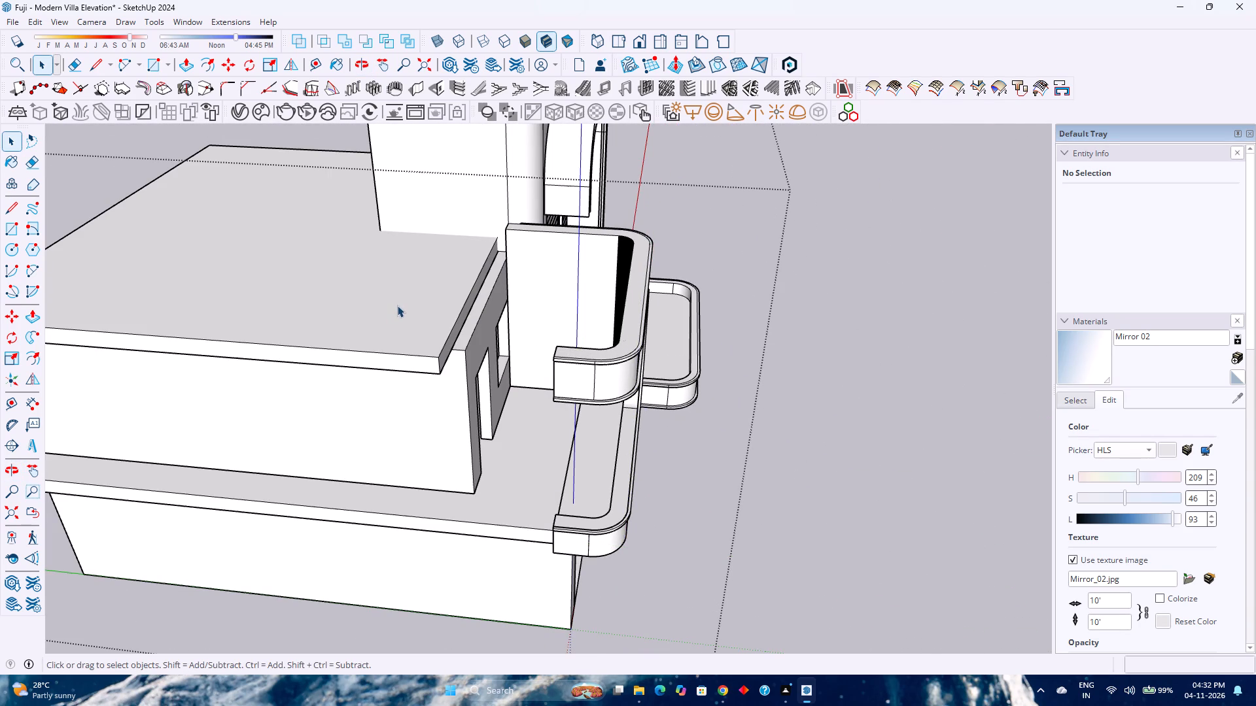
scroll(428, 318, "up", 4)
left_click(471, 321)
left_click(474, 326)
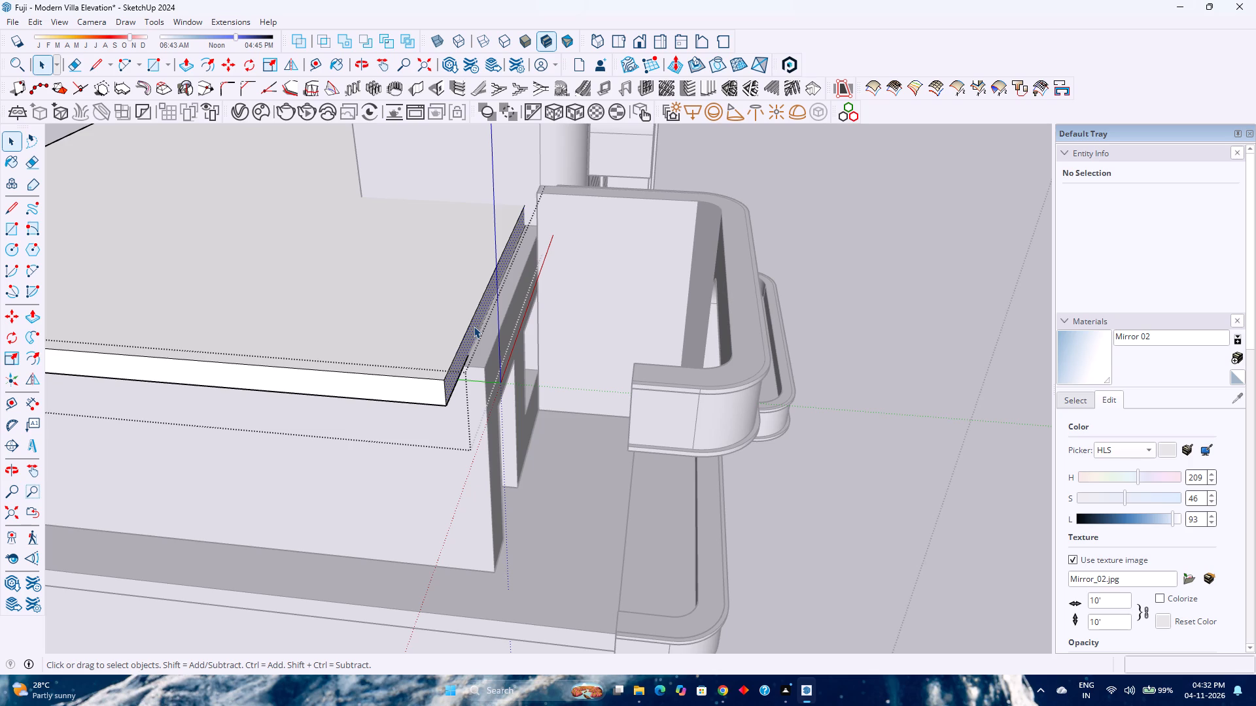
key("p")
left_click(478, 332)
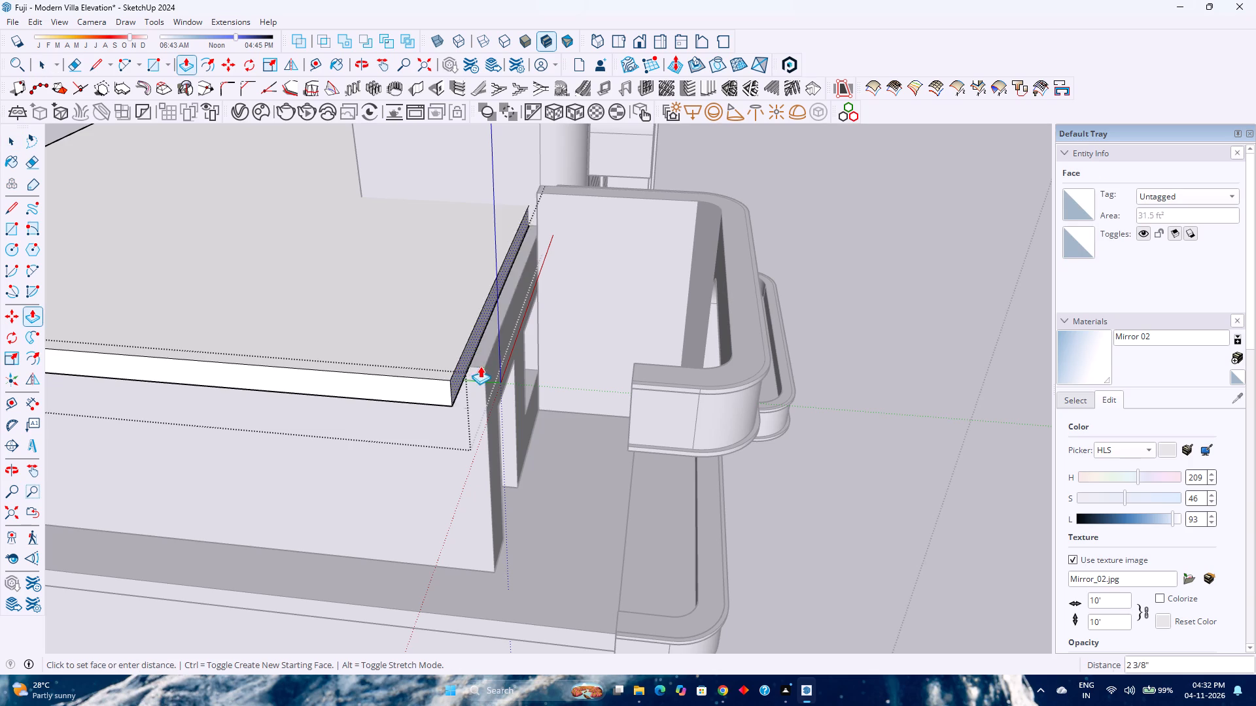
left_click(482, 369)
scroll(476, 394, "down", 4)
key("Escape")
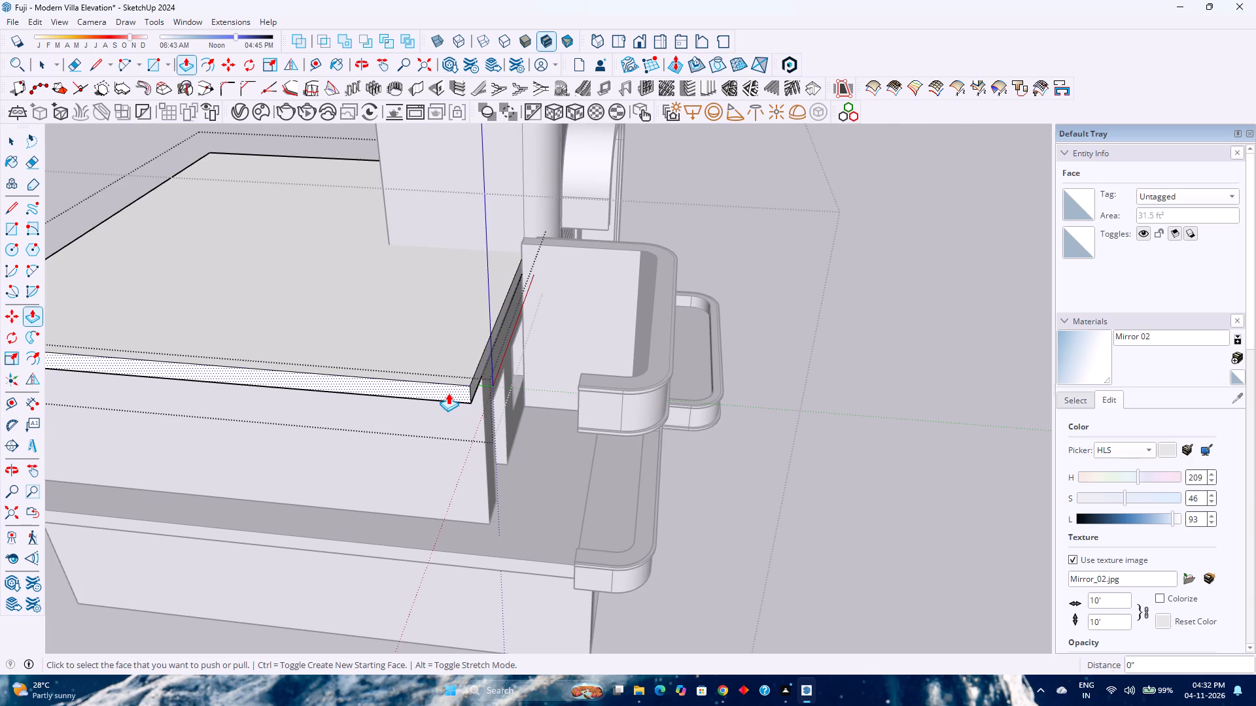
Push/pull the roof slab's long side face by 3" and leave the slab group.
left_click(448, 393)
key("3")
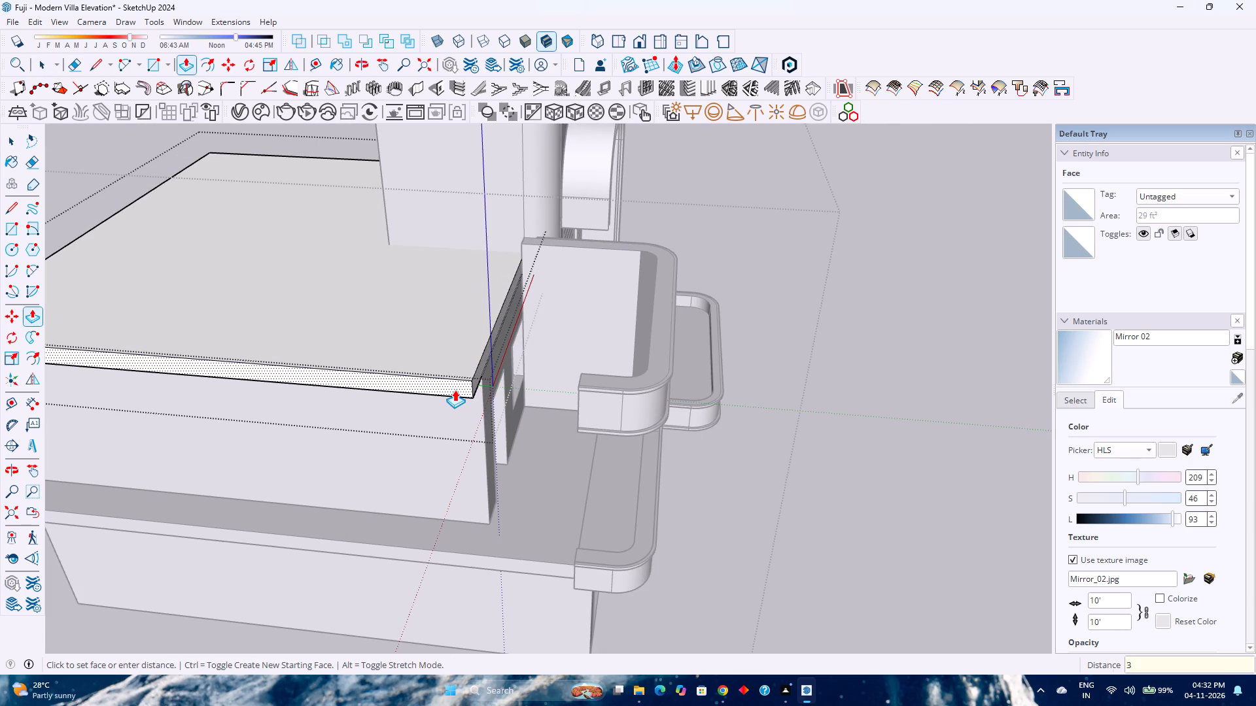
key("Return")
key("Escape")
scroll(430, 416, "down", 4)
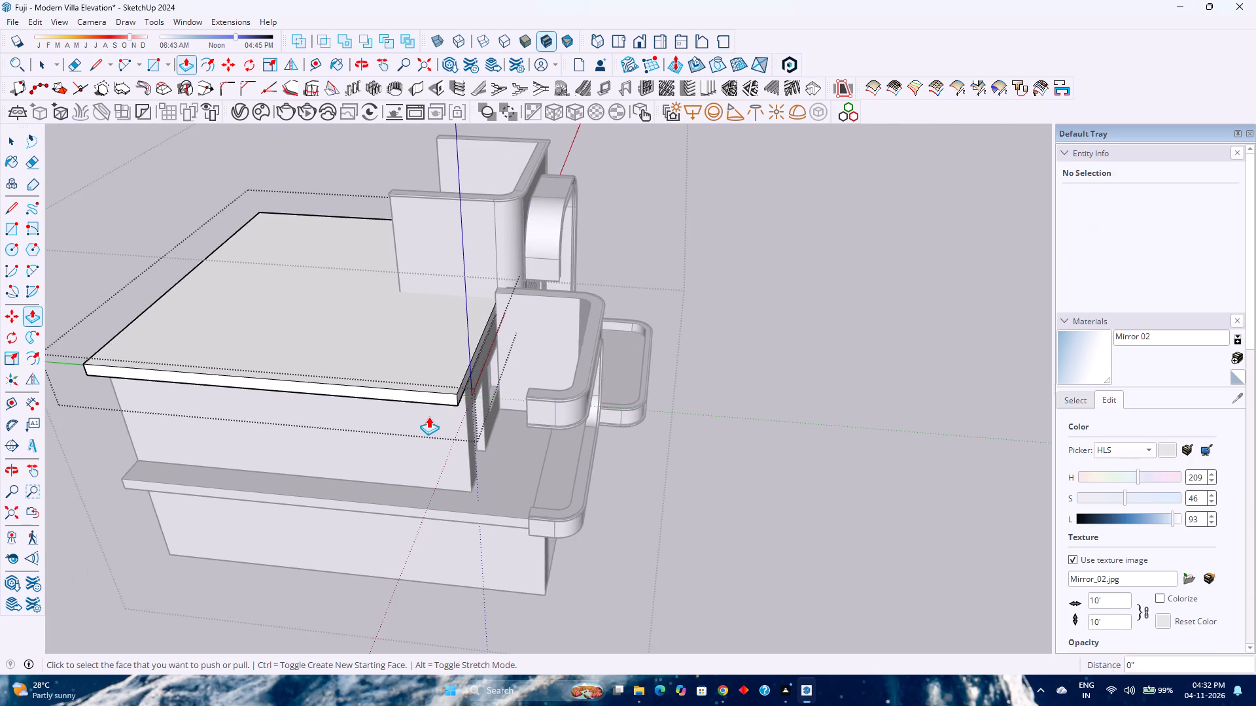
scroll(428, 416, "down", 2)
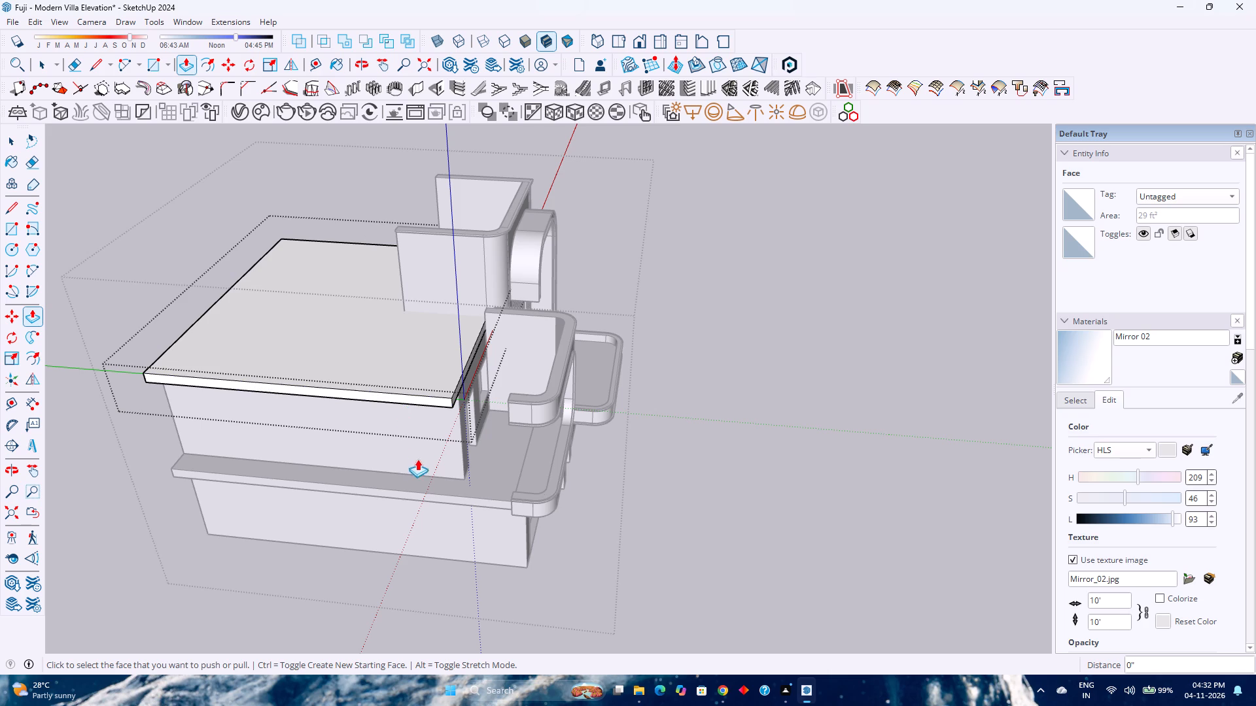
key("Escape")
key("space")
key("Escape")
Inside the balcony frame group, delete the 2" seam edge between the upper parapet's free end face and the projecting band.
middle_click_drag(463, 448, 806, 458)
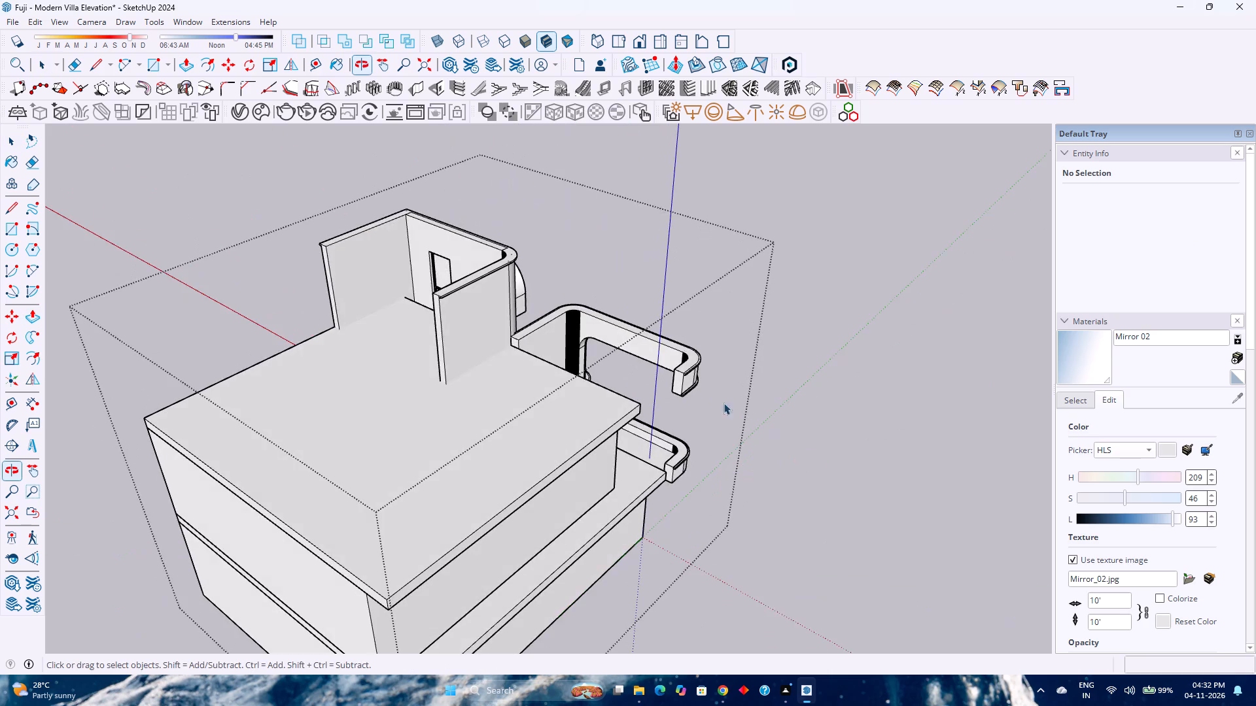
scroll(711, 396, "up", 3)
scroll(658, 375, "up", 18)
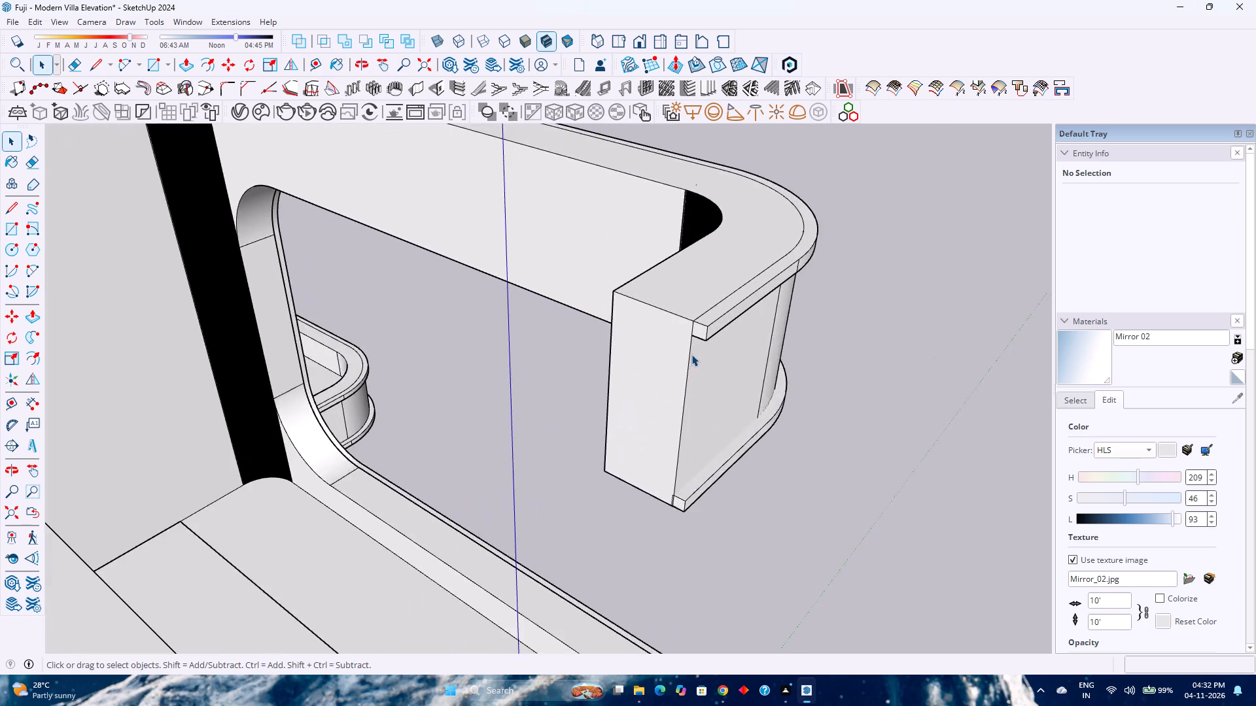
scroll(691, 354, "up", 8)
left_click(695, 298)
left_click(695, 298)
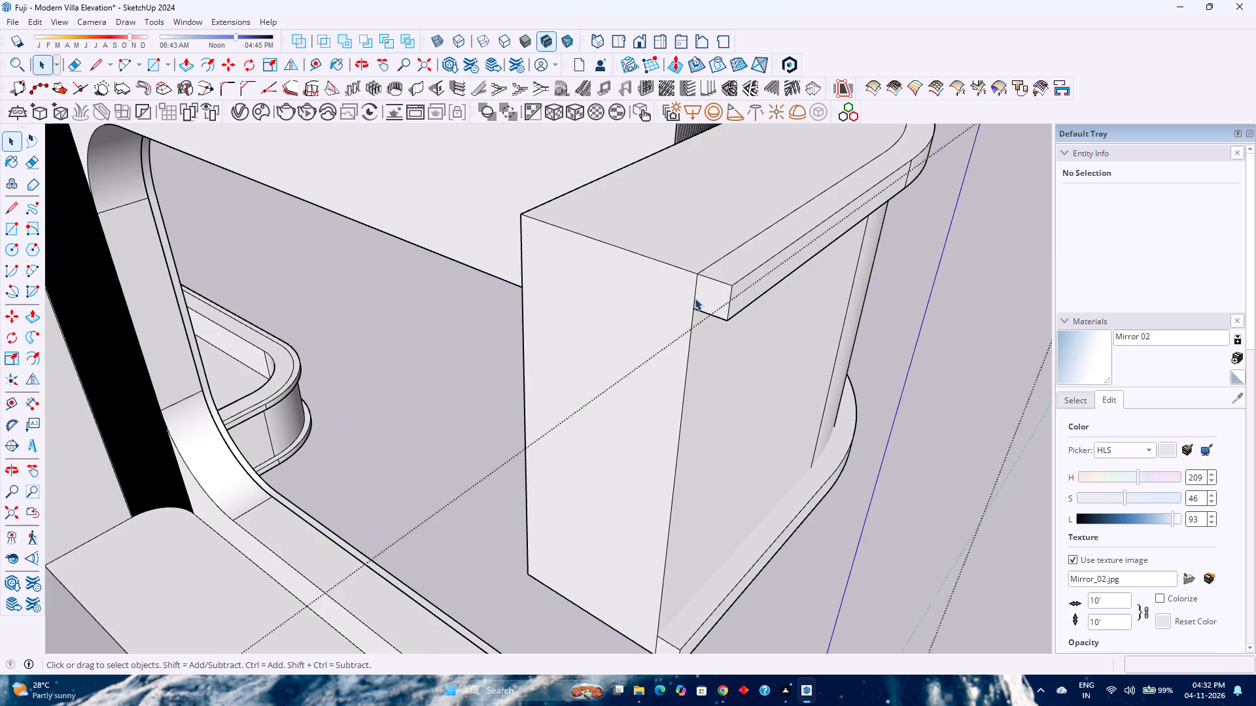
double_click(695, 298)
double_click(694, 298)
left_click(694, 297)
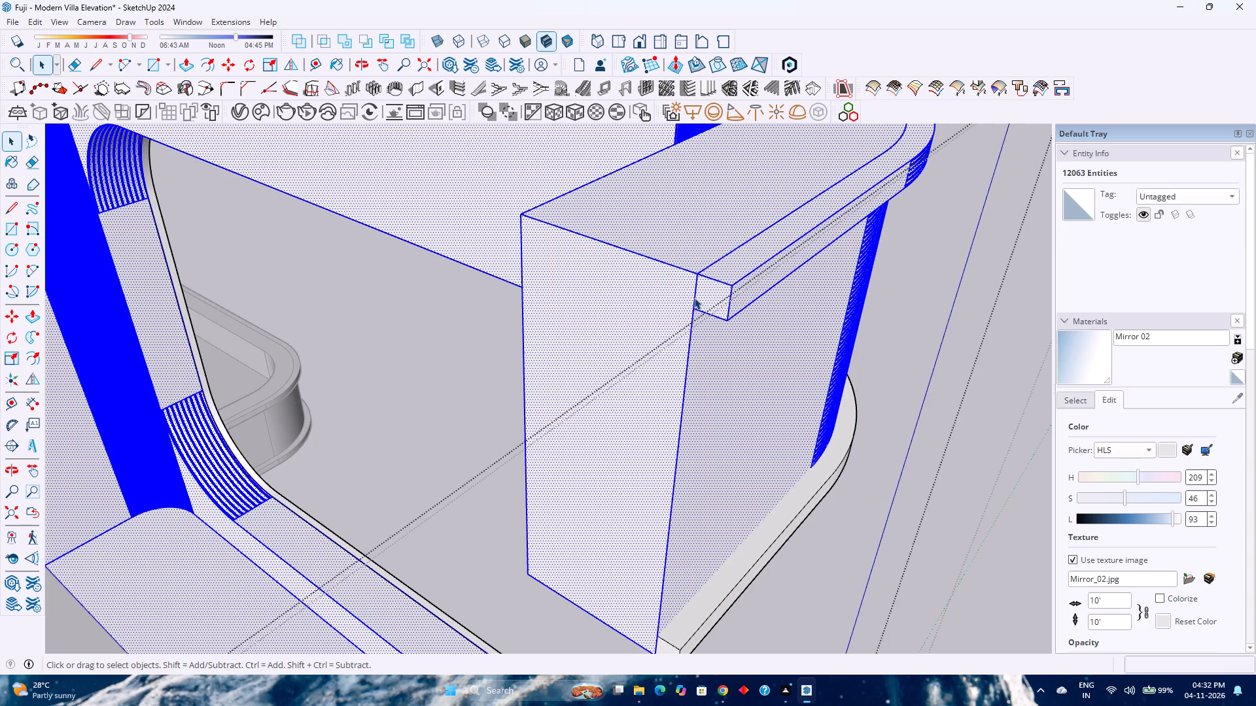
left_click(697, 295)
left_click(696, 294)
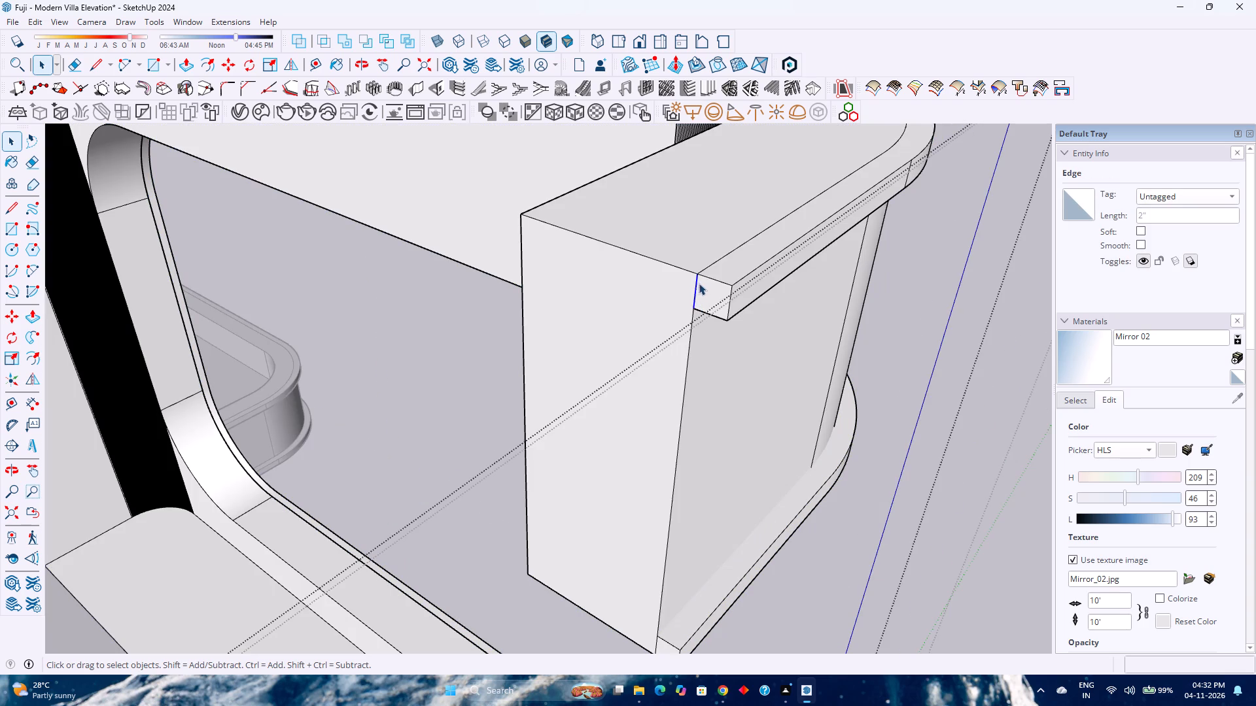
key("Delete")
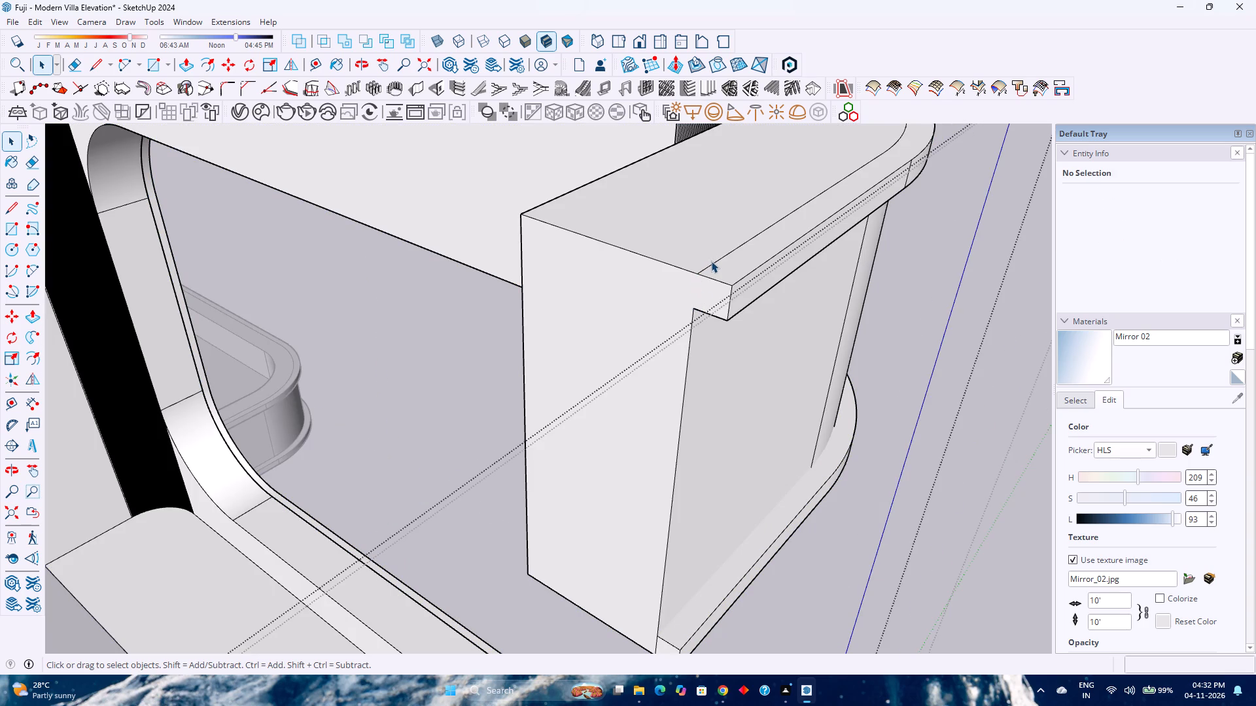
Delete the straight seam lines on the parapet's top face along the short return and along the tower-side wing.
left_click(714, 261)
left_click(714, 261)
left_click(716, 261)
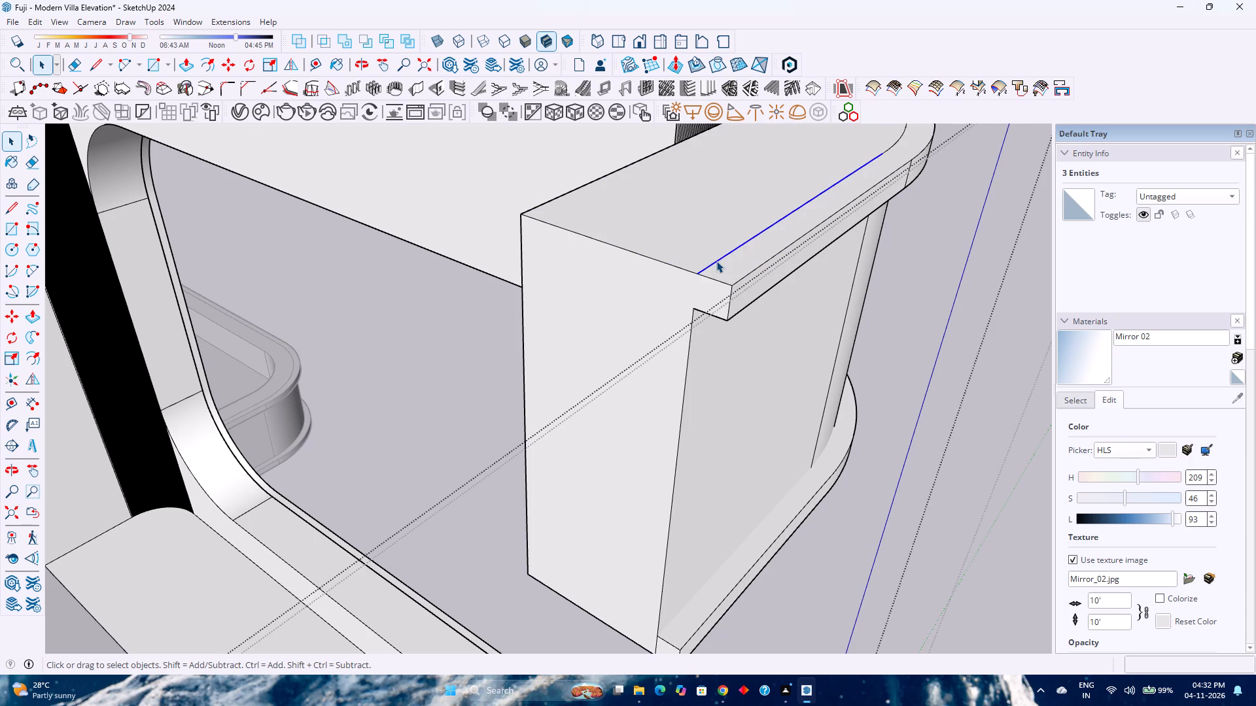
key("Delete")
scroll(721, 266, "down", 7)
middle_click_drag(723, 269, 786, 528, "shift")
middle_click(786, 528)
scroll(756, 445, "down", 2)
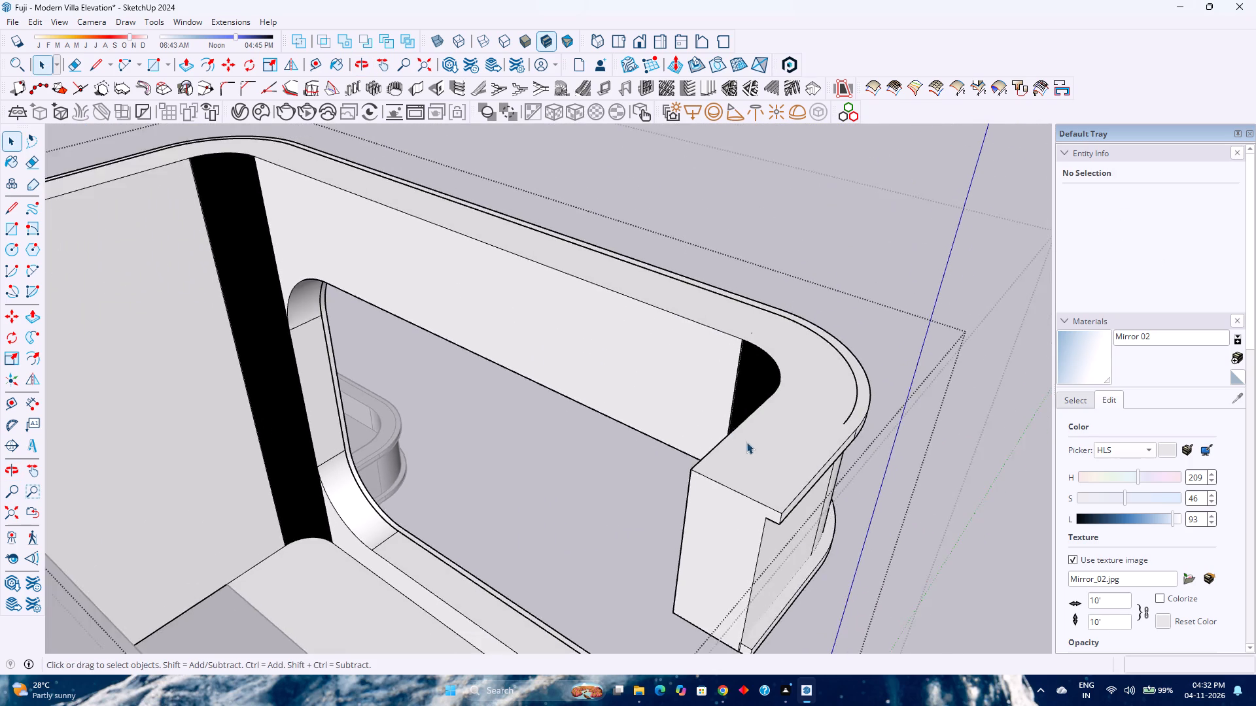
scroll(746, 442, "down", 3)
middle_click_drag(529, 441, 985, 488, "shift")
middle_click(998, 492, "shift")
scroll(558, 342, "up", 7)
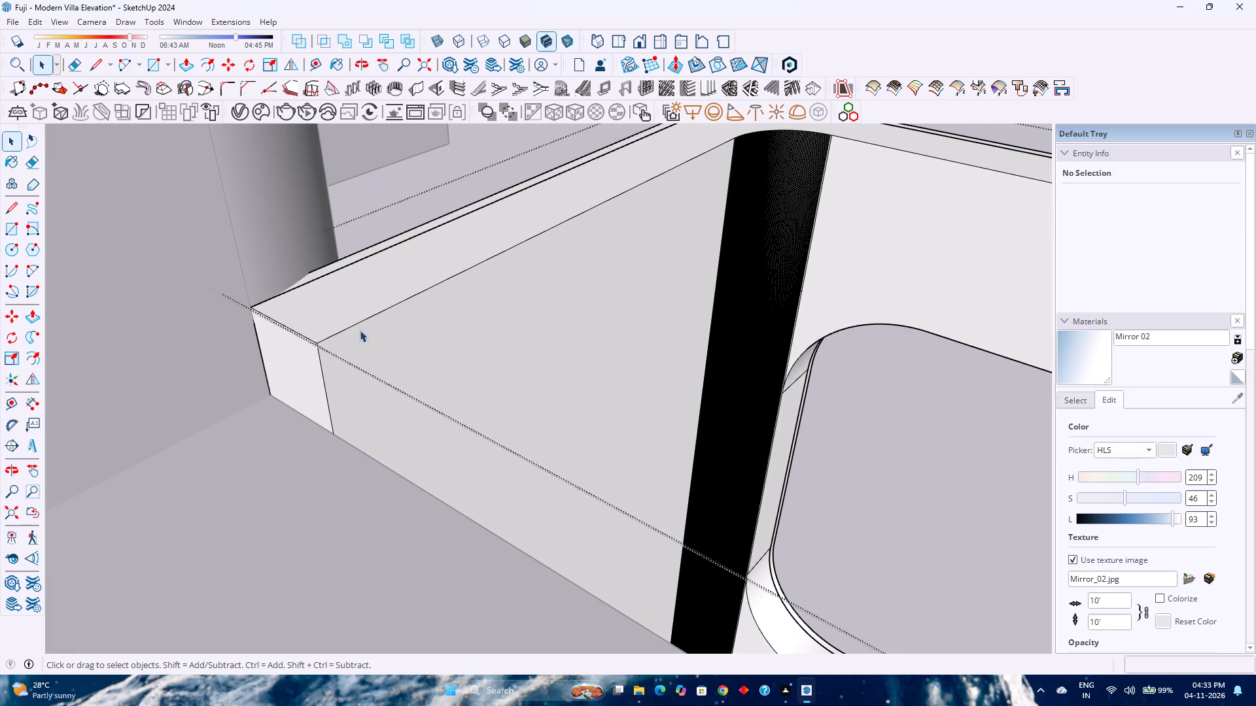
left_click(336, 270)
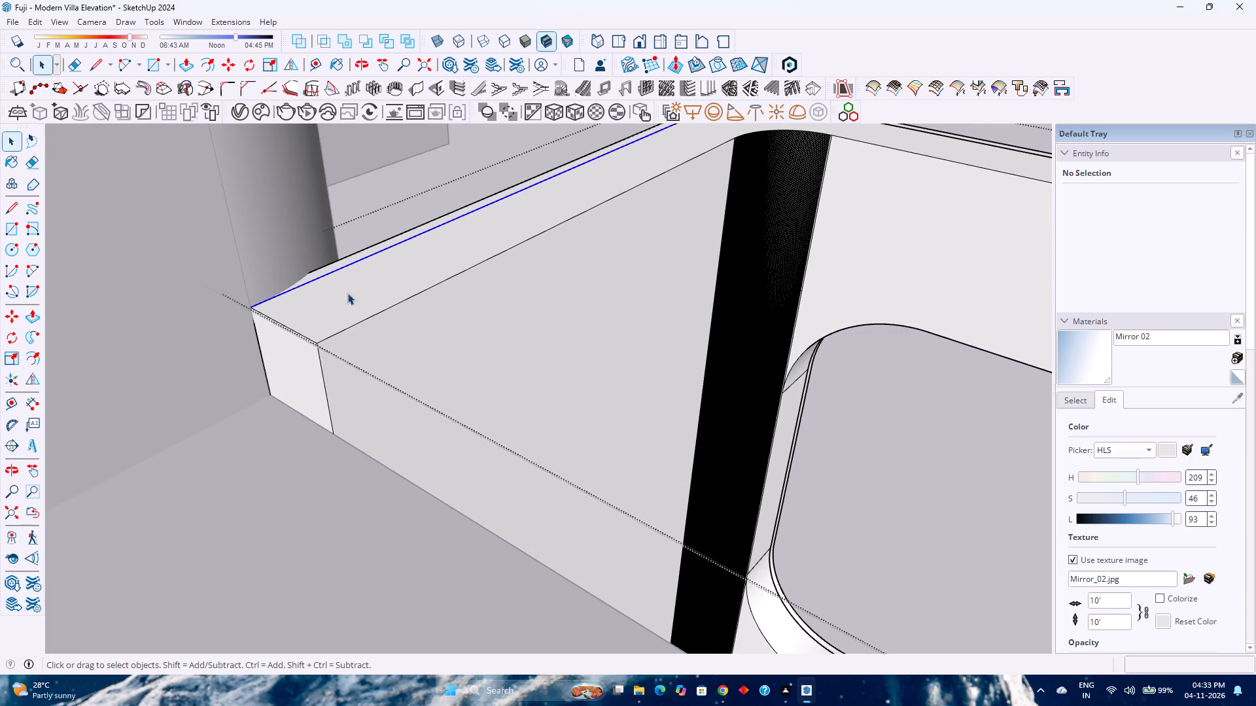
key("Delete")
Delete the remaining seam lines on the parapet's top face: both rounded corner arcs and the long front line.
scroll(417, 426, "down", 7)
scroll(528, 441, "down", 1)
middle_click_drag(532, 449, 527, 449, "shift")
middle_click_drag(506, 443, 281, 424, "shift")
middle_click(281, 424, "shift")
middle_click(246, 424, "shift")
scroll(966, 471, "up", 4)
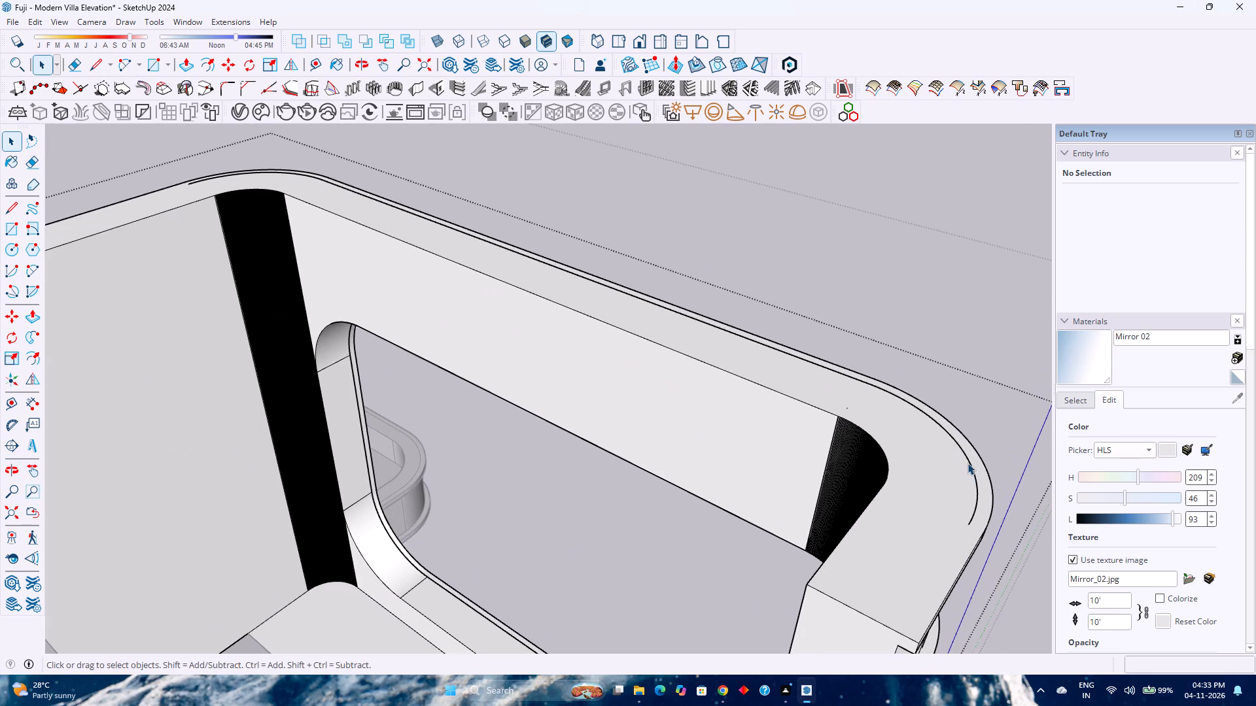
left_click(968, 462)
double_click(968, 461)
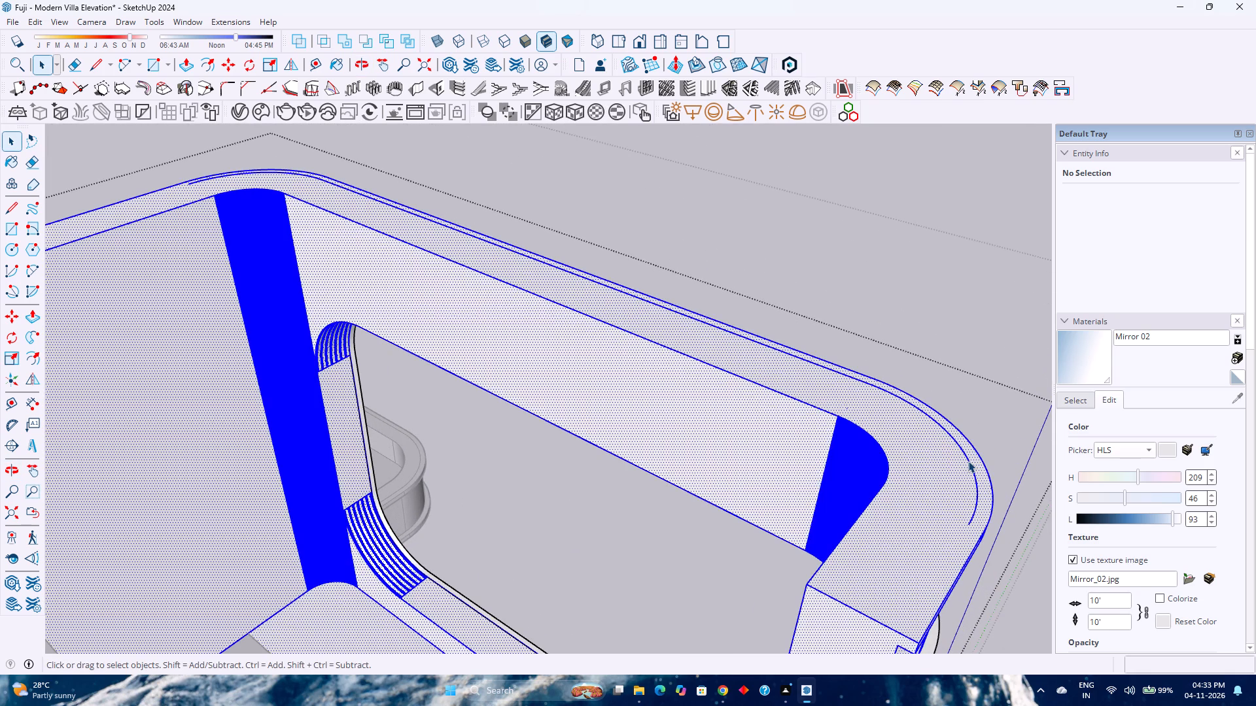
double_click(968, 461)
key("Delete")
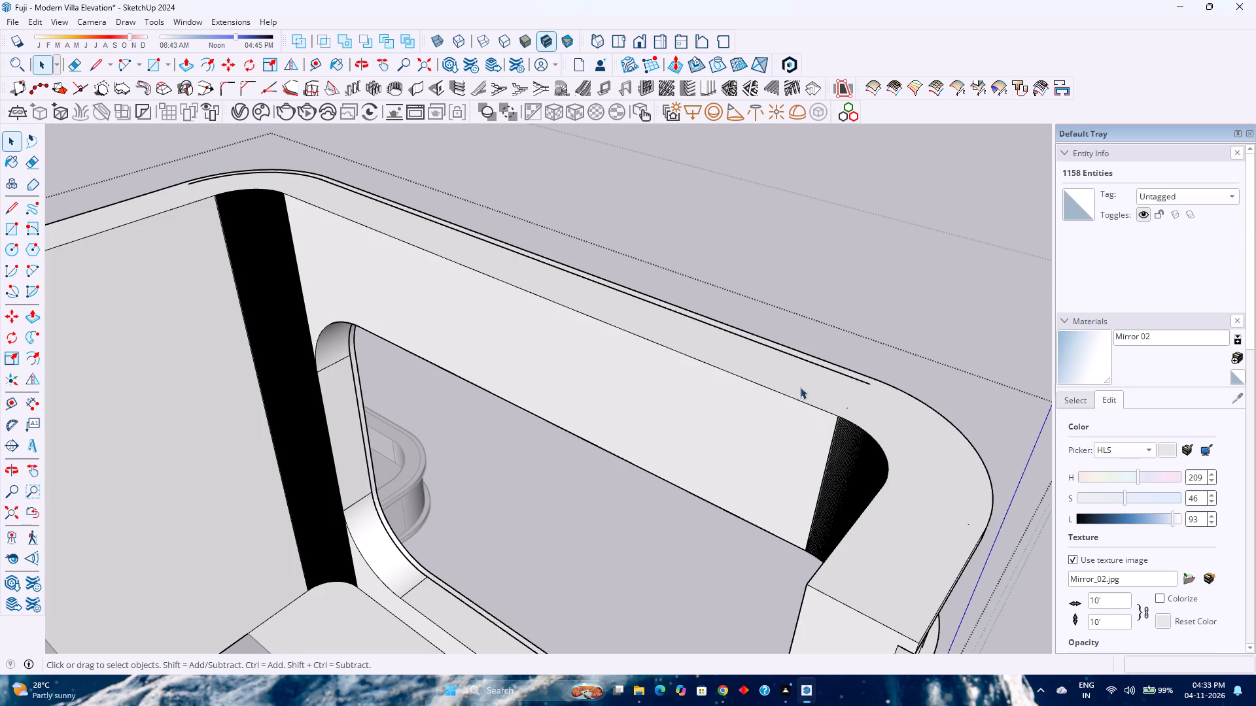
left_click(839, 373)
key("Delete")
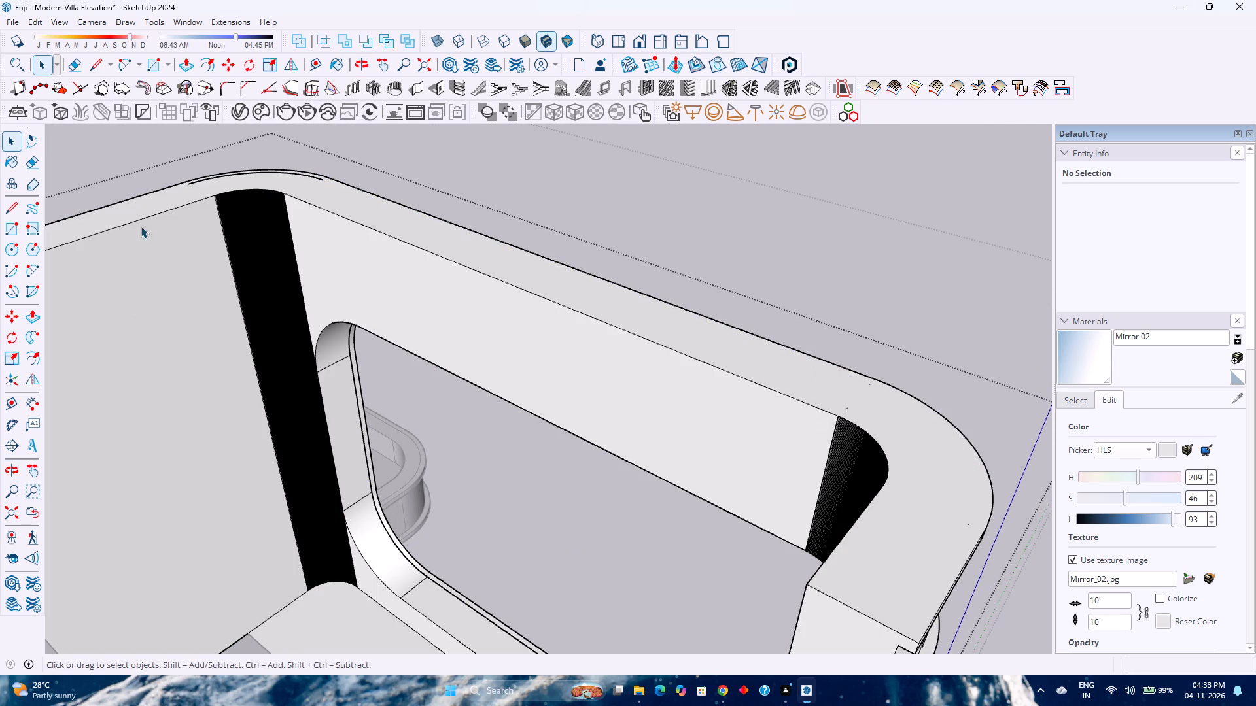
left_click(318, 177)
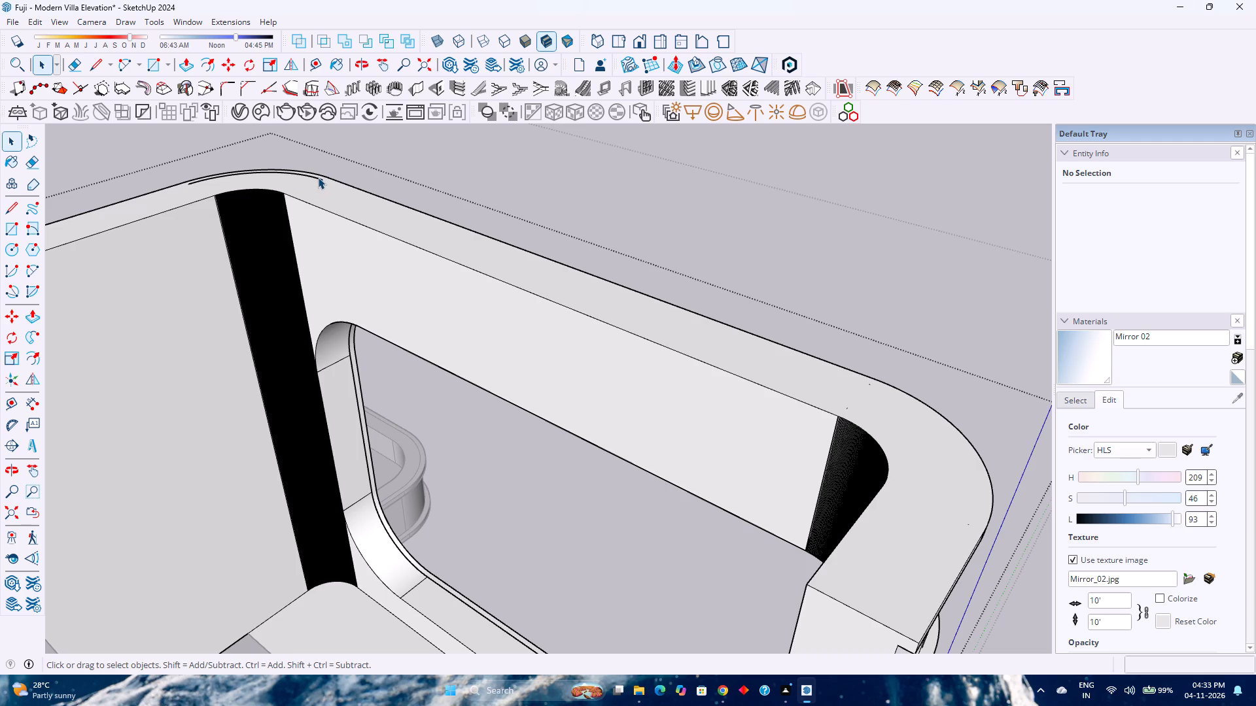
left_click(318, 178)
key("Delete")
Inside the 2" band group, push/pull the band's end face below the upper parapet out about 5' 3", and leave the group.
scroll(336, 260, "down", 3)
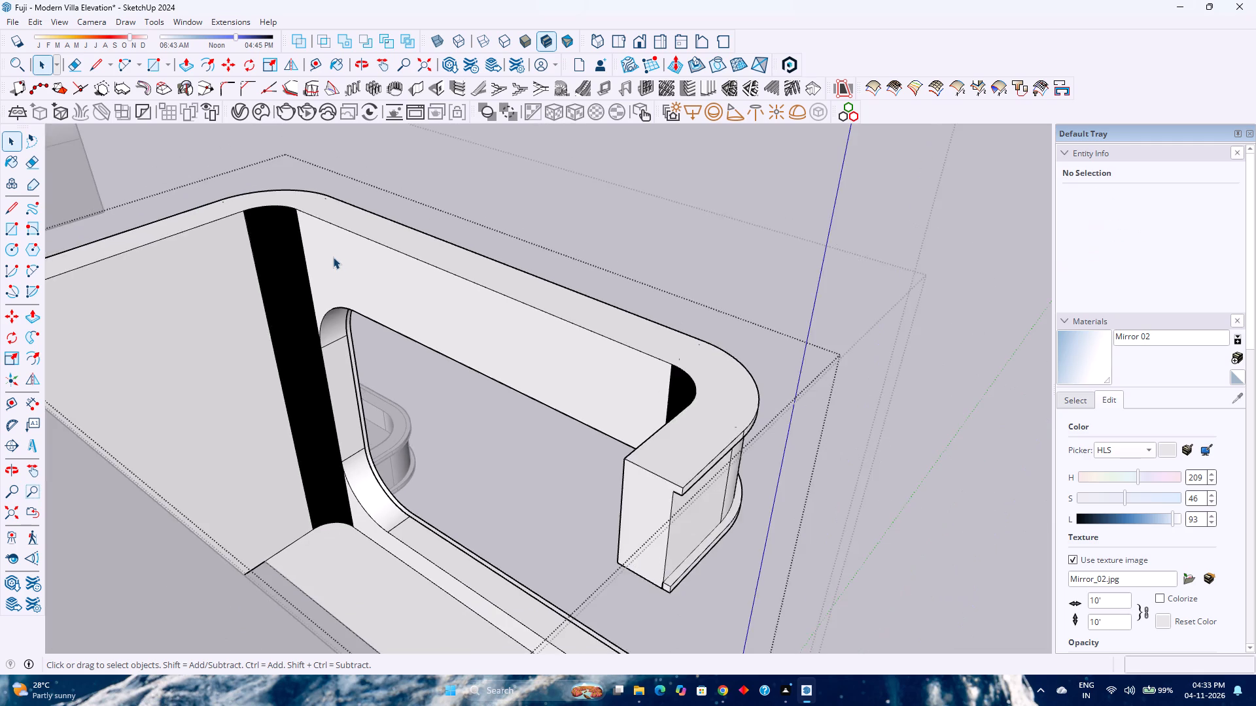
scroll(332, 254, "down", 9)
middle_click_drag(408, 371, 305, 366)
middle_click(301, 366)
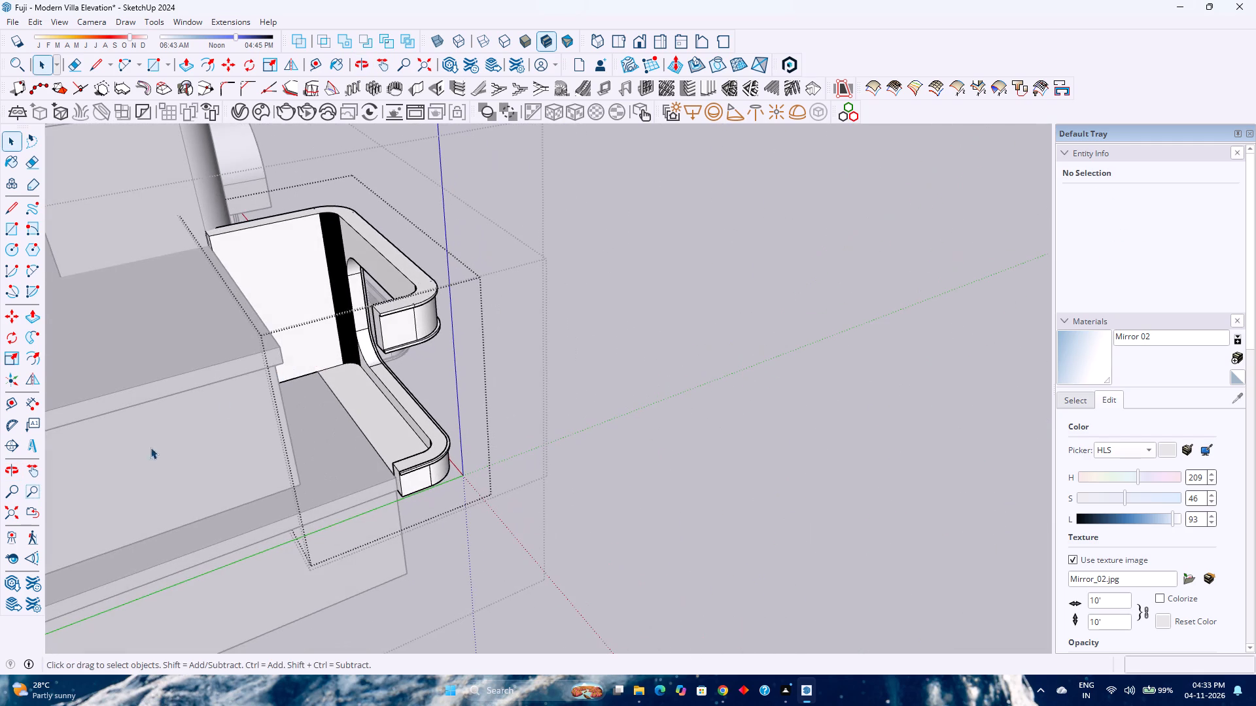
middle_click(109, 475)
scroll(166, 417, "down", 4)
scroll(312, 303, "up", 5)
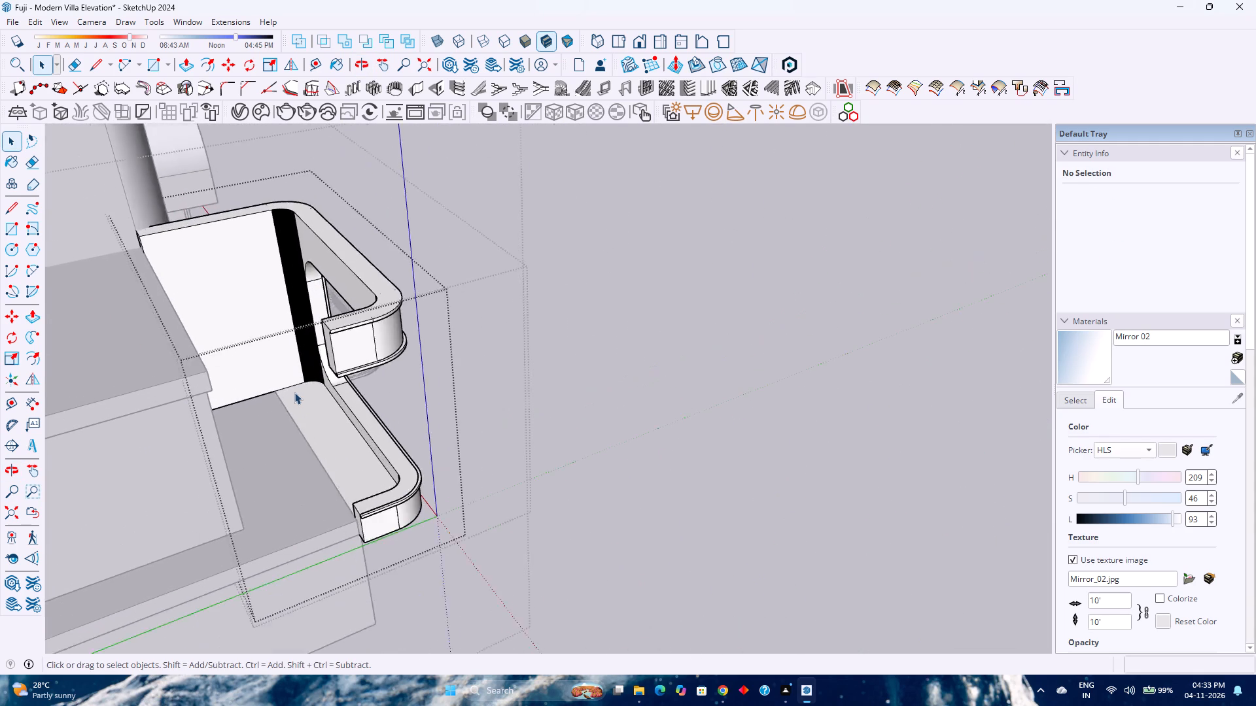
scroll(294, 392, "up", 6)
middle_click_drag(309, 383, 366, 399)
middle_click(366, 399)
middle_click(369, 400)
scroll(863, 480, "up", 3)
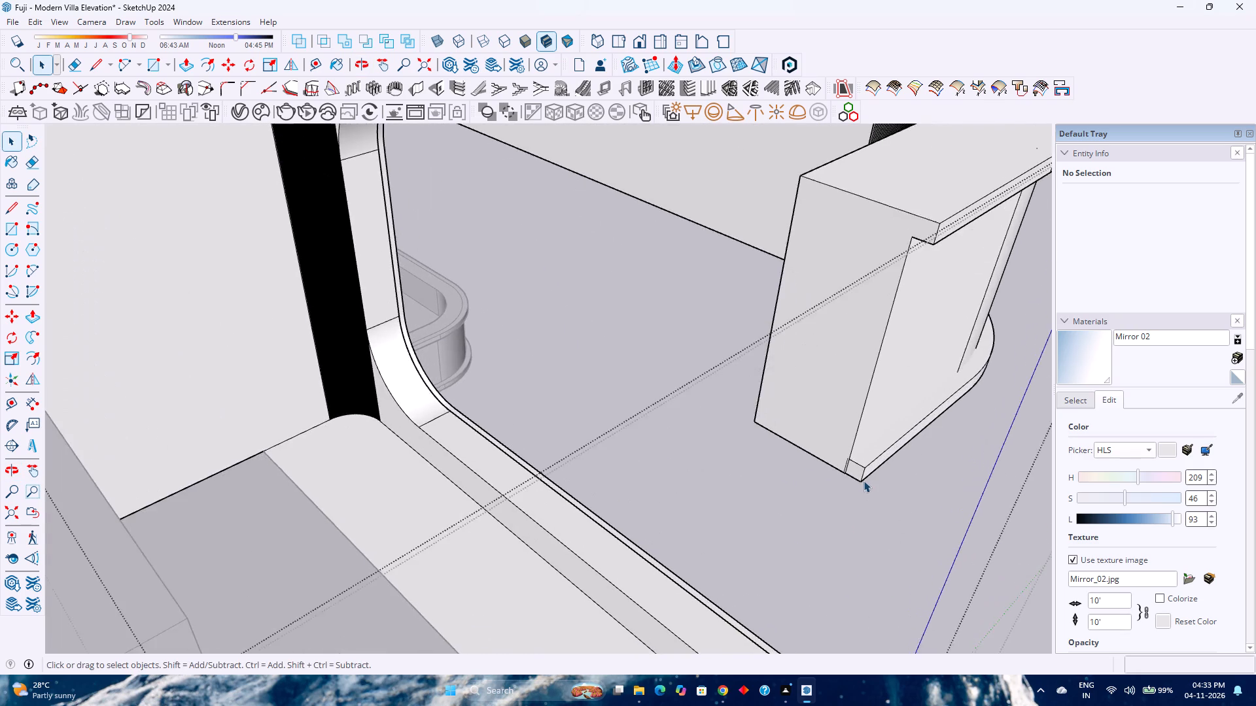
scroll(863, 480, "up", 12)
left_click(839, 455)
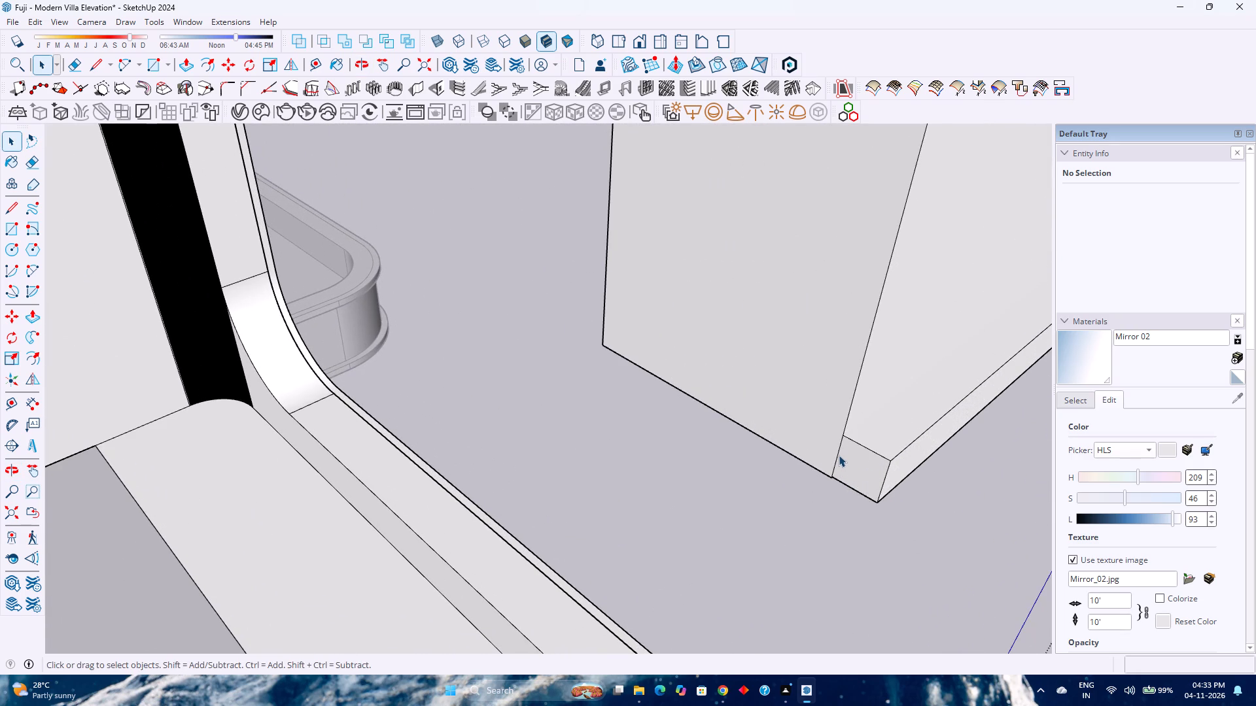
left_click(862, 471)
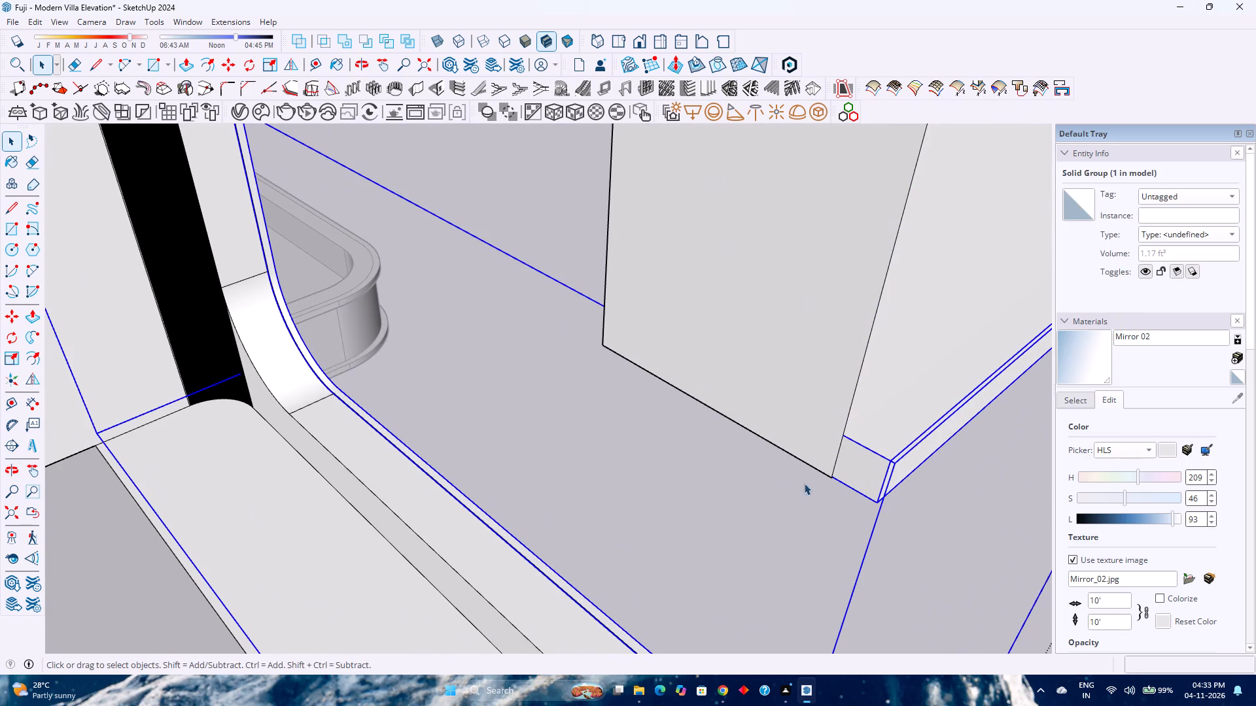
left_click(818, 439)
scroll(816, 439, "down", 15)
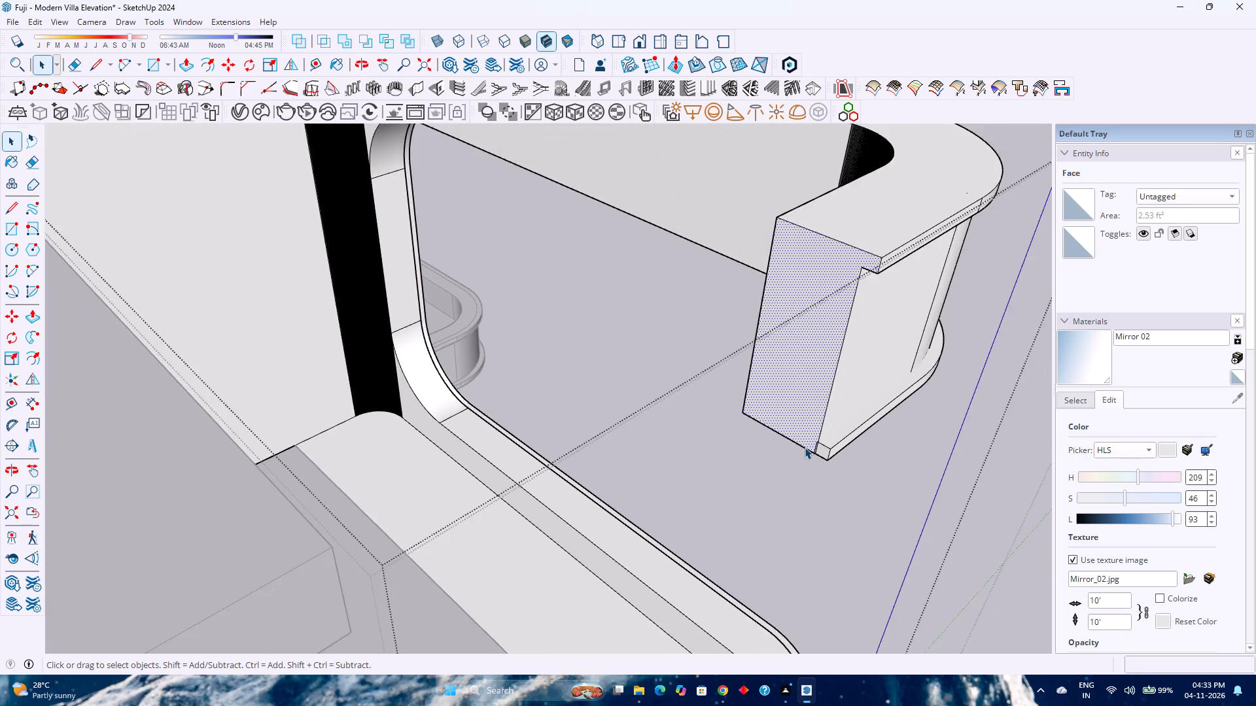
scroll(805, 447, "down", 2)
left_click(820, 451)
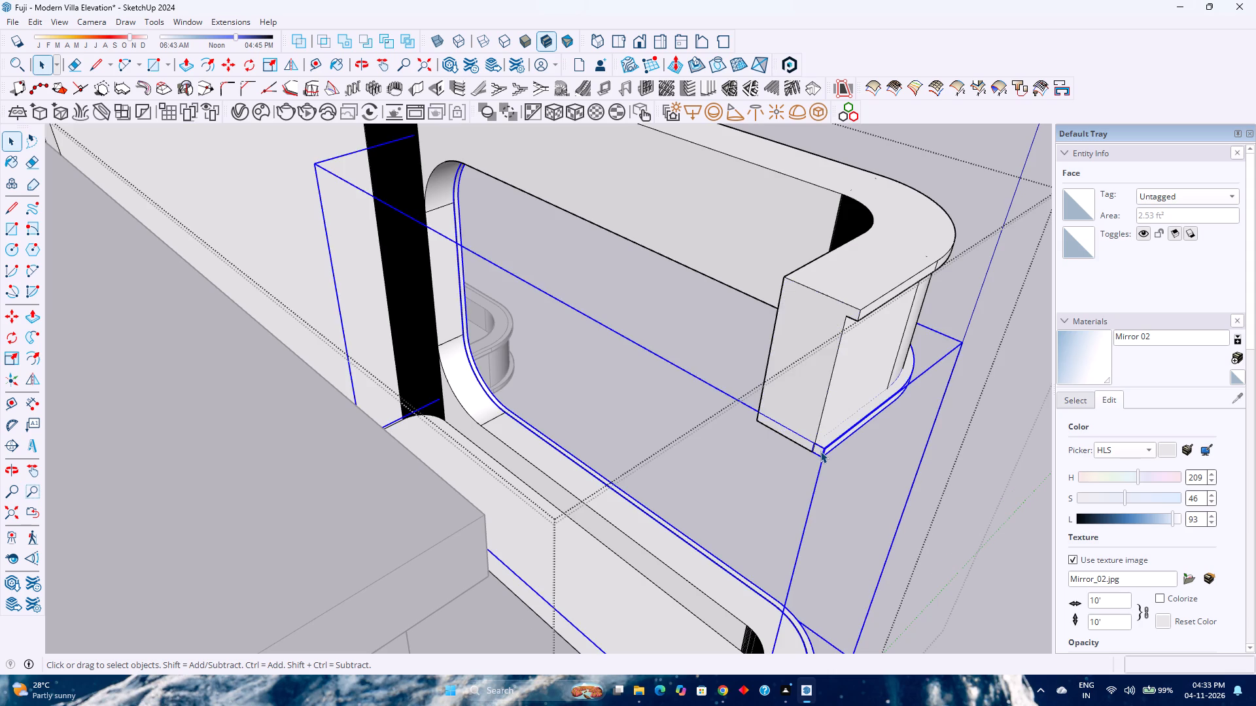
left_click(820, 451)
scroll(820, 451, "up", 5)
left_click(818, 451)
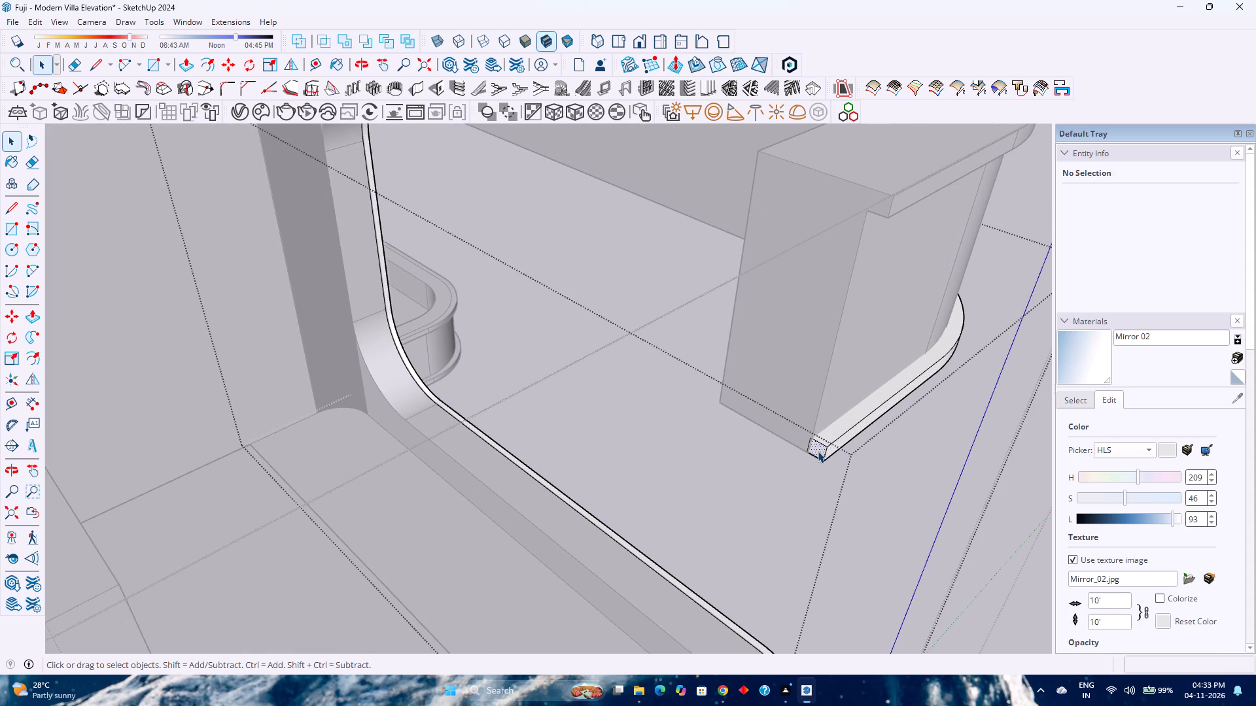
key("p")
left_click(818, 451)
scroll(783, 483, "down", 6)
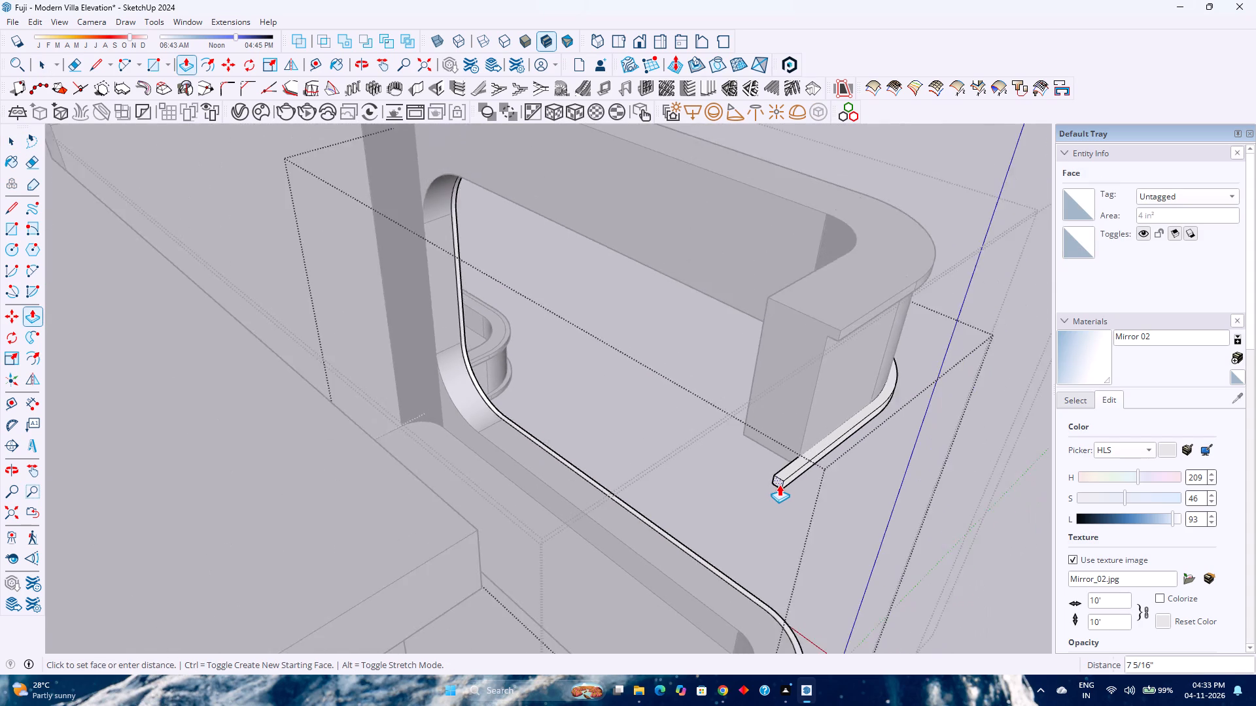
scroll(779, 484, "down", 7)
left_click(637, 533)
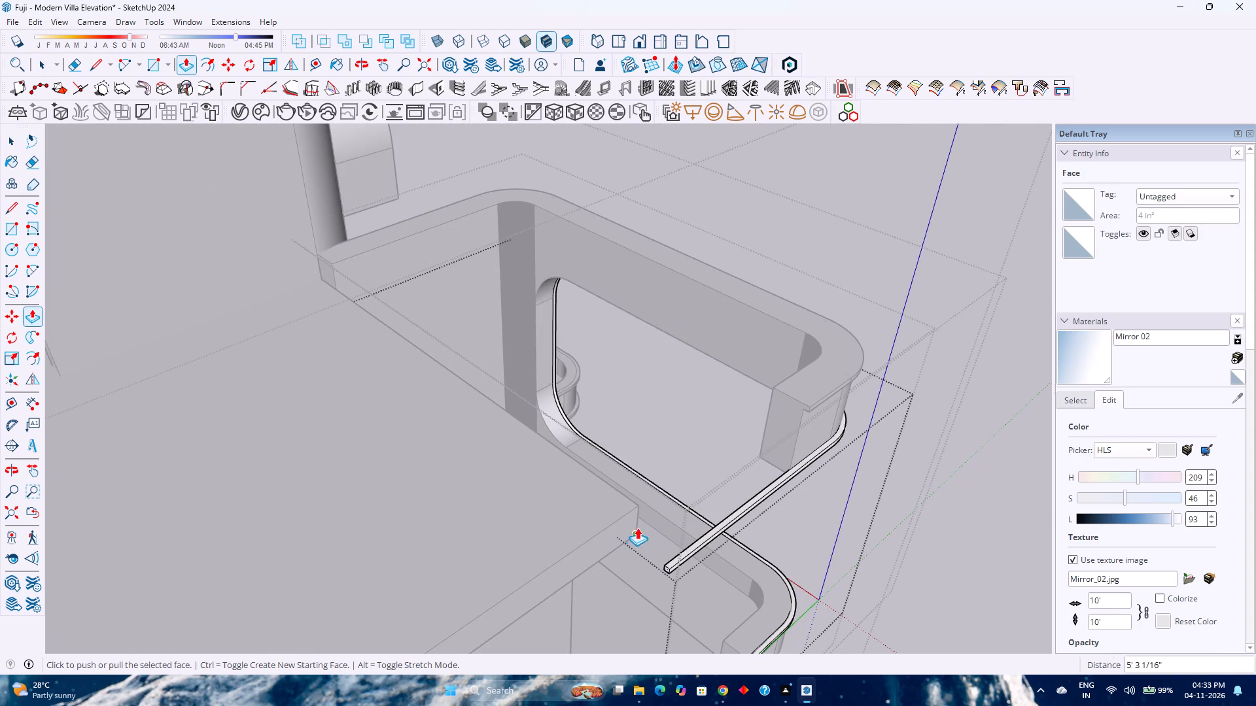
key("space")
key("Escape")
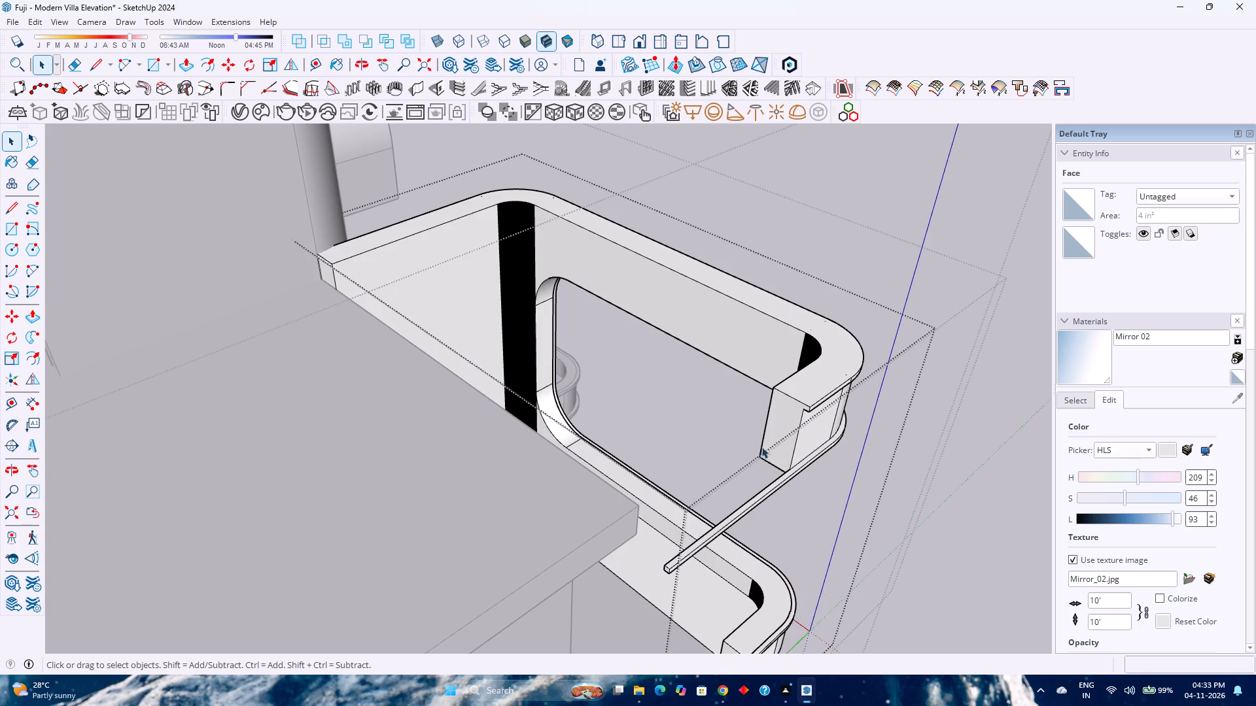
Push/pull the upper parapet's free end face out to the end of the extended band, about 5' 3".
left_click(784, 441)
key("p")
left_click(784, 441)
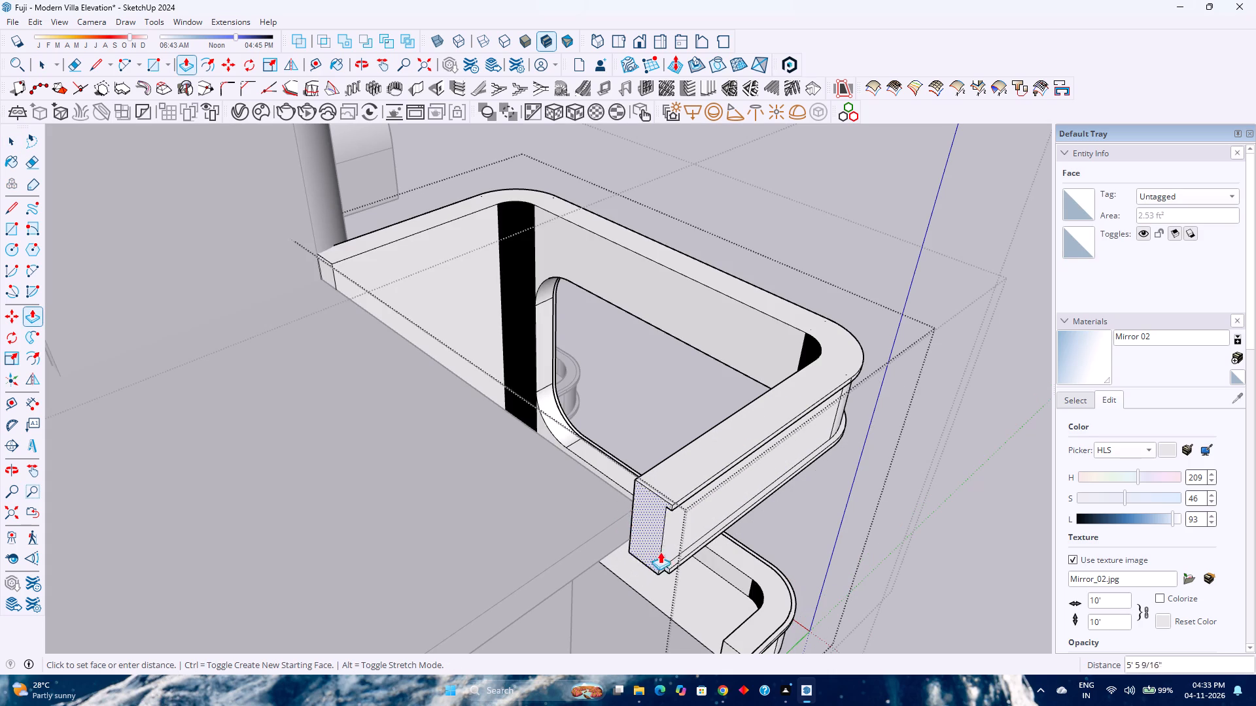
left_click(667, 567)
Extend the lower parapet's free end face by the same 5' 3" push/pull distance.
scroll(655, 560, "down", 2)
middle_click_drag(651, 560, 438, 545)
scroll(440, 524, "down", 2)
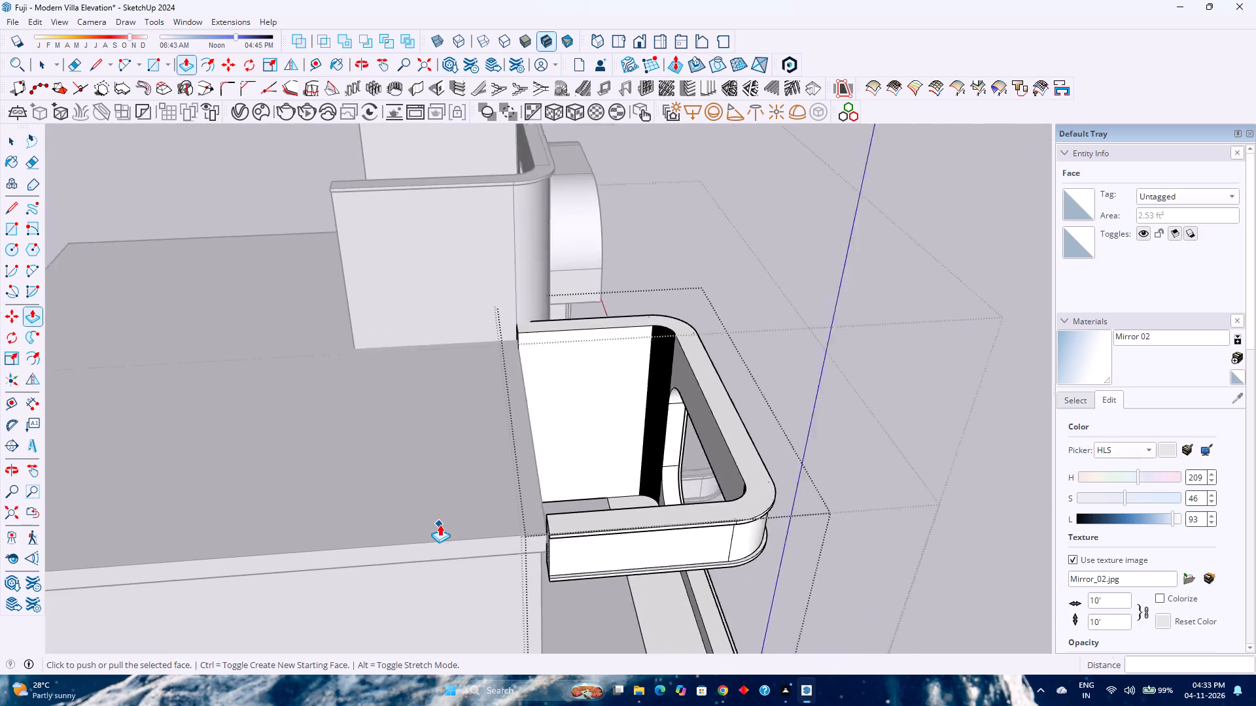
scroll(440, 524, "down", 2)
middle_click_drag(526, 616, 451, 504)
middle_click(444, 488)
scroll(457, 477, "down", 4)
middle_click_drag(445, 497, 453, 499)
middle_click_drag(481, 488, 566, 467)
middle_click_drag(584, 465, 593, 464)
middle_click(658, 456)
middle_click(667, 456)
scroll(625, 557, "up", 3)
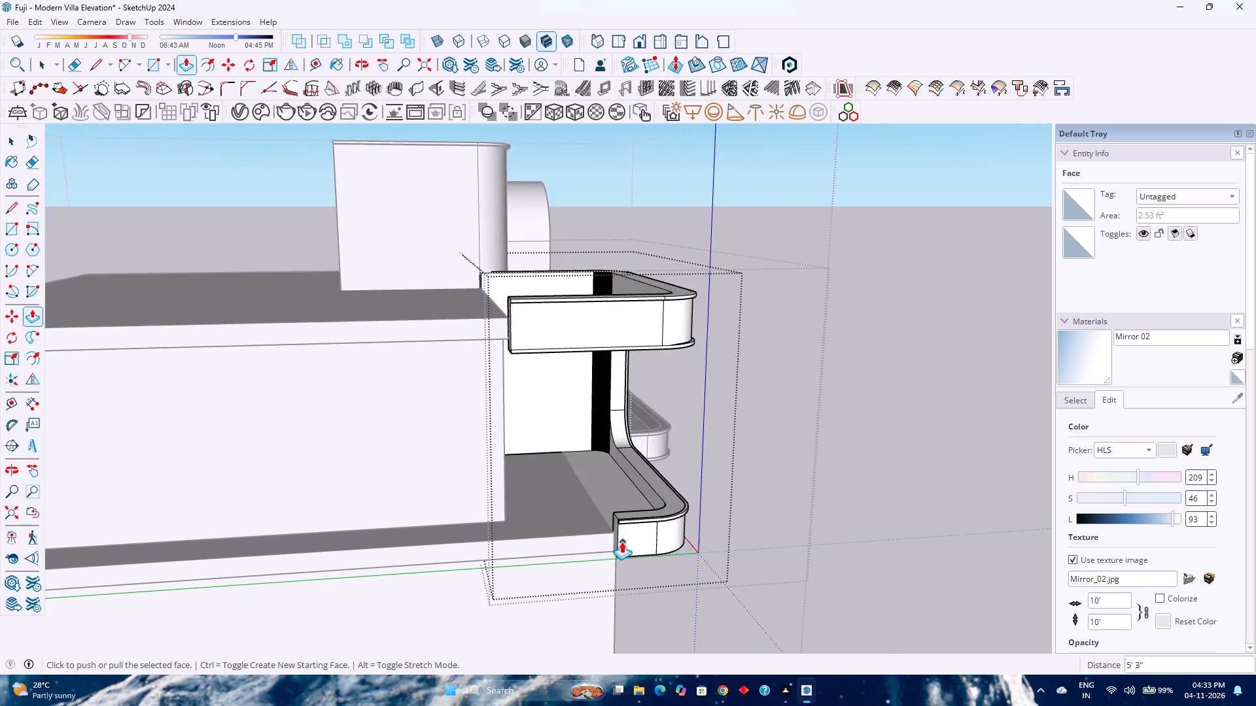
scroll(621, 541, "up", 3)
middle_click_drag(609, 534, 775, 539)
key("Escape")
scroll(617, 529, "up", 3)
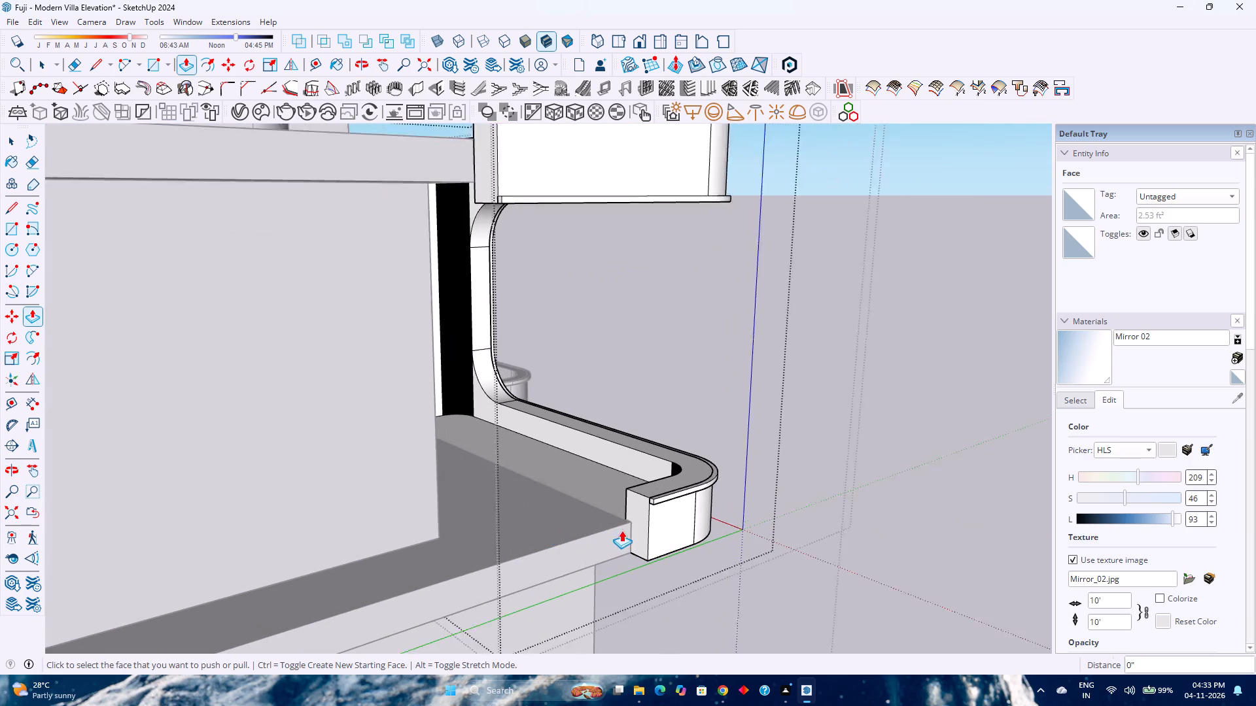
double_click(645, 520)
Inside the band group, extend the lower band's end face by the same push/pull distance and leave the group.
scroll(644, 520, "up", 5)
middle_click_drag(637, 515, 740, 531)
middle_click(740, 531)
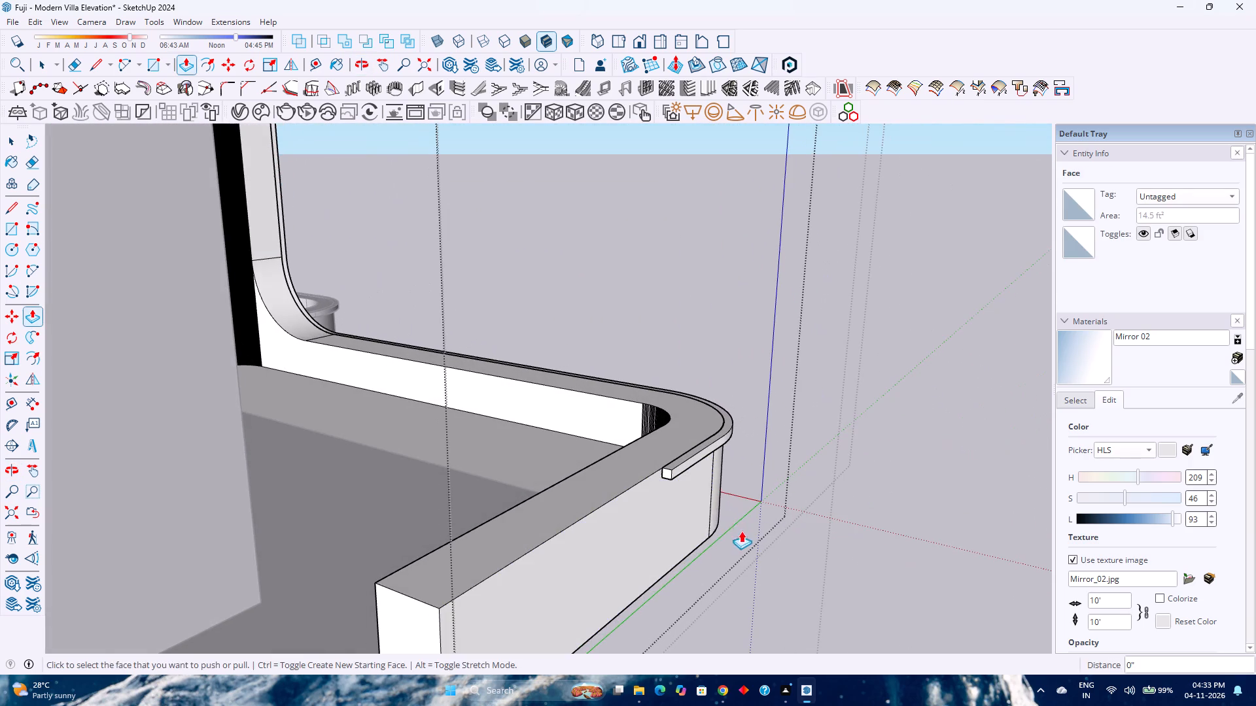
key("space")
scroll(674, 474, "up", 3)
double_click(666, 474)
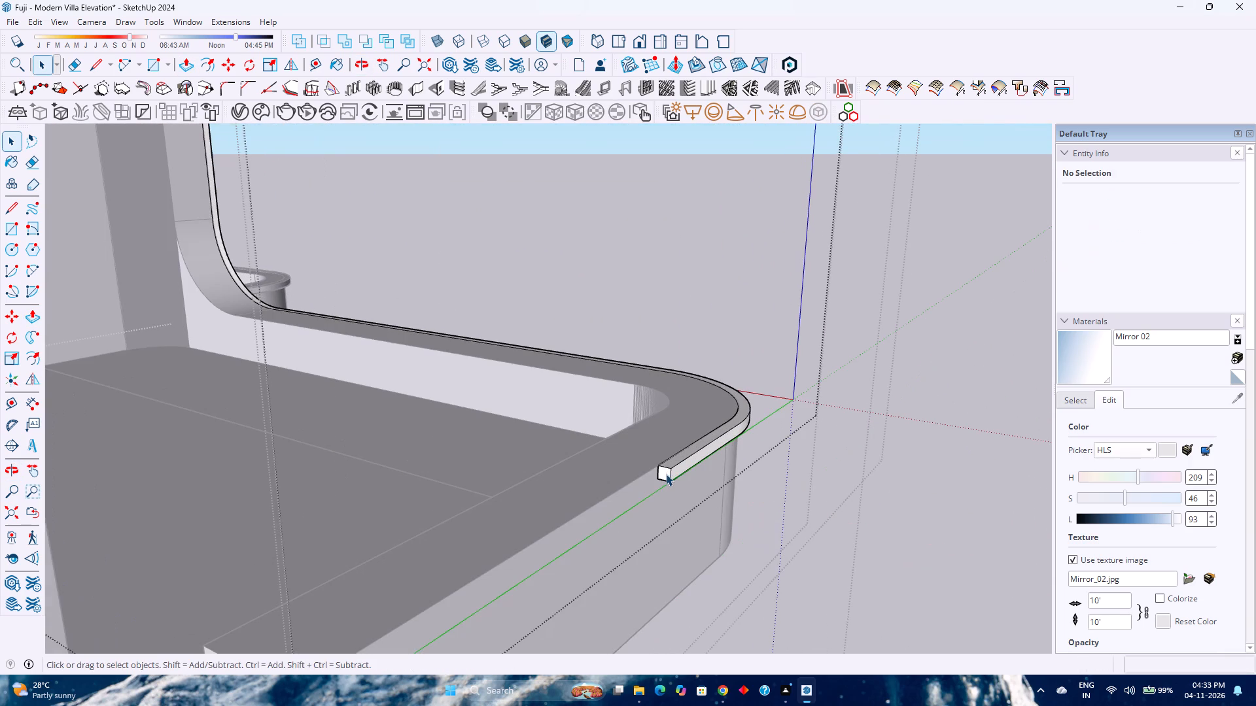
key("p")
double_click(663, 476)
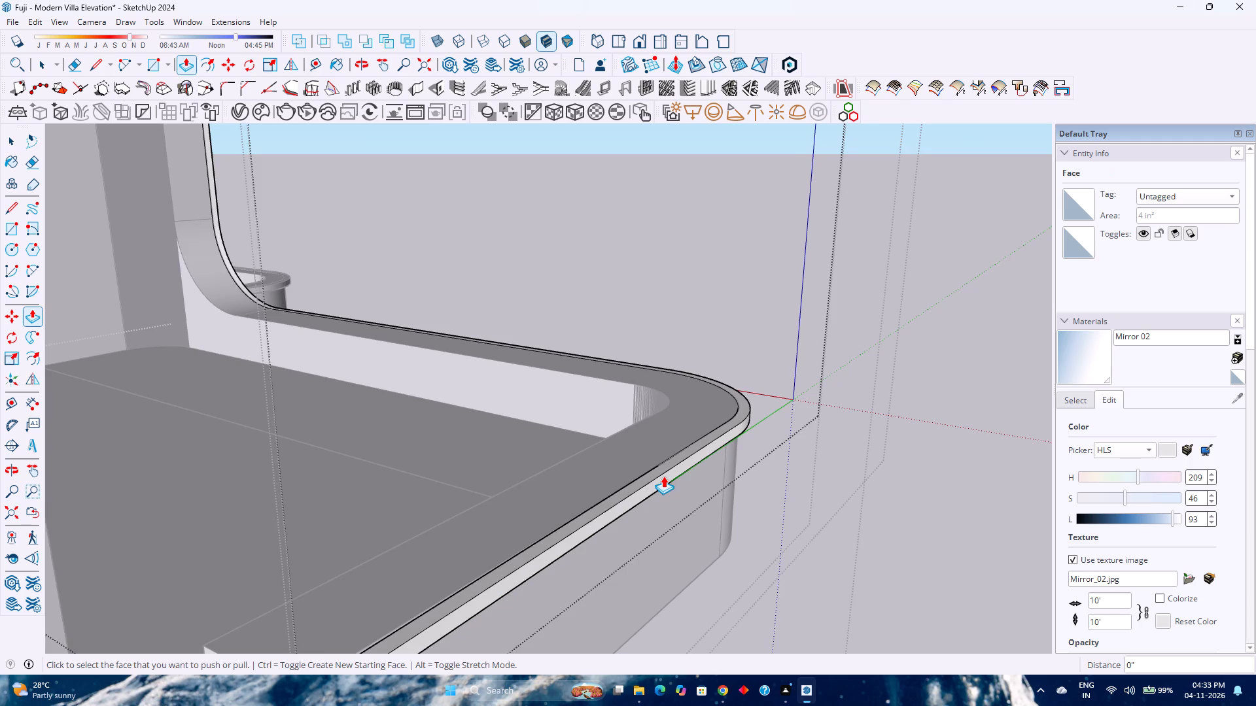
scroll(663, 476, "down", 7)
key("space")
key("Escape")
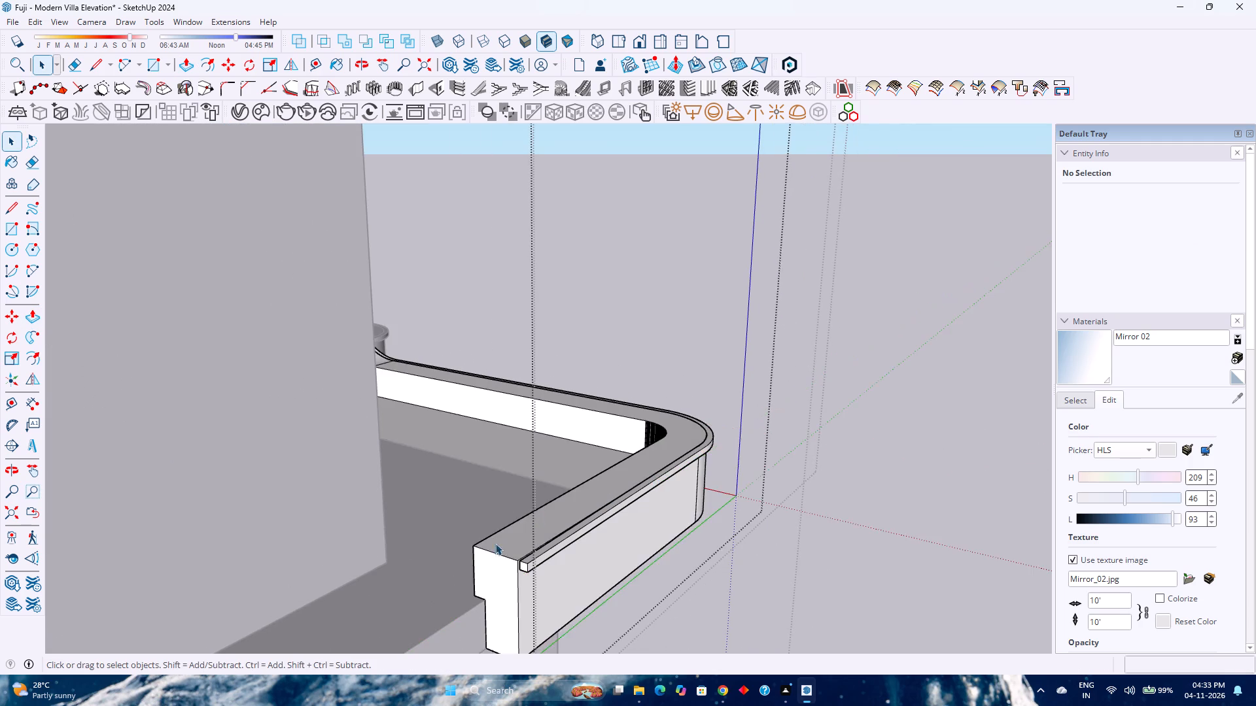
Examine how the lower band's extended end sits against the lower parapet's end face and outer side.
scroll(500, 574, "up", 7)
middle_click_drag(522, 573, 675, 592)
middle_click(675, 592)
scroll(582, 562, "up", 3)
middle_click_drag(572, 552, 598, 566)
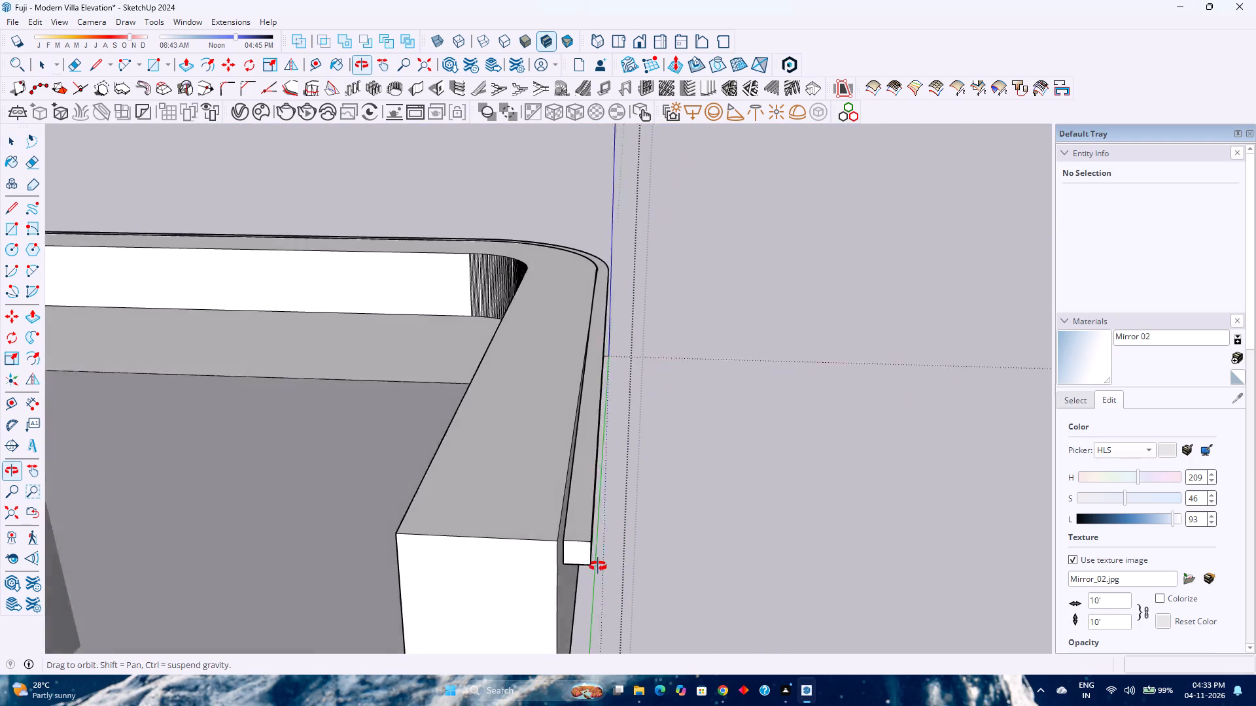
middle_click_drag(598, 566, 661, 573)
middle_click(661, 573)
middle_click(661, 573)
middle_click(661, 573)
scroll(448, 353, "up", 2)
middle_click_drag(455, 353, 472, 367, "shift")
middle_click_drag(487, 382, 562, 470, "shift")
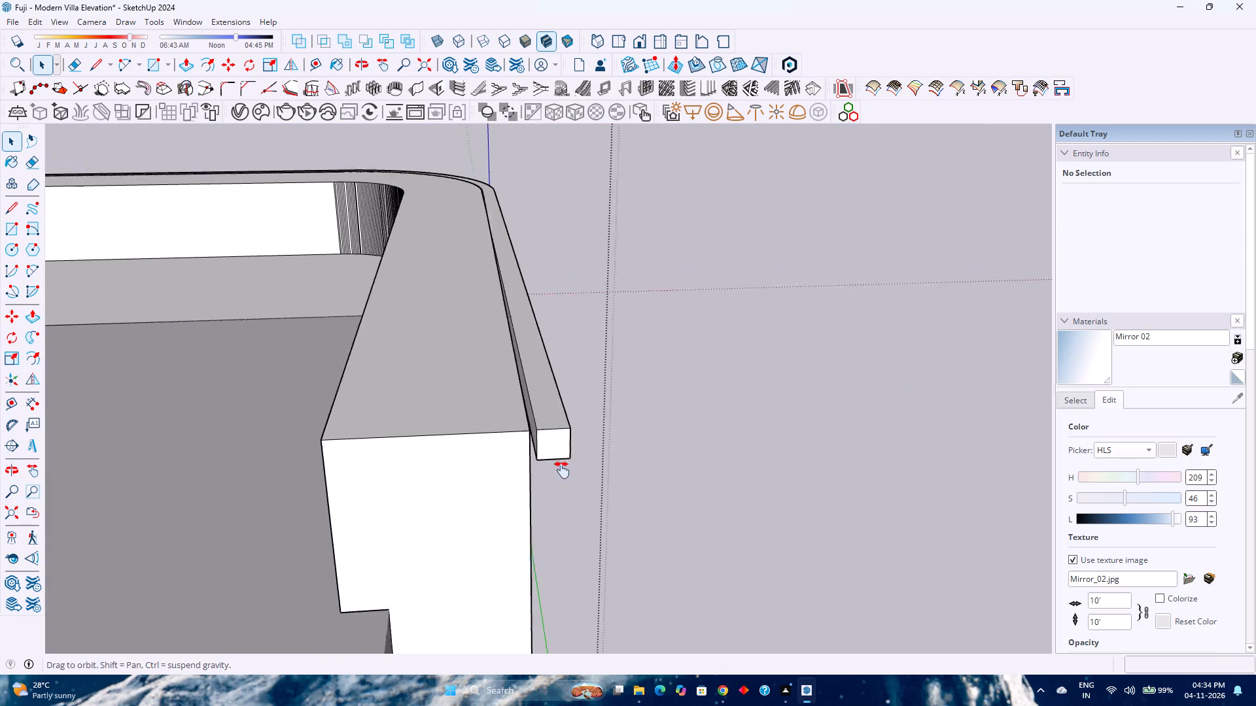
middle_click_drag(562, 470, 582, 499, "shift")
middle_click(584, 502, "shift")
scroll(586, 500, "down", 6)
left_click(587, 490)
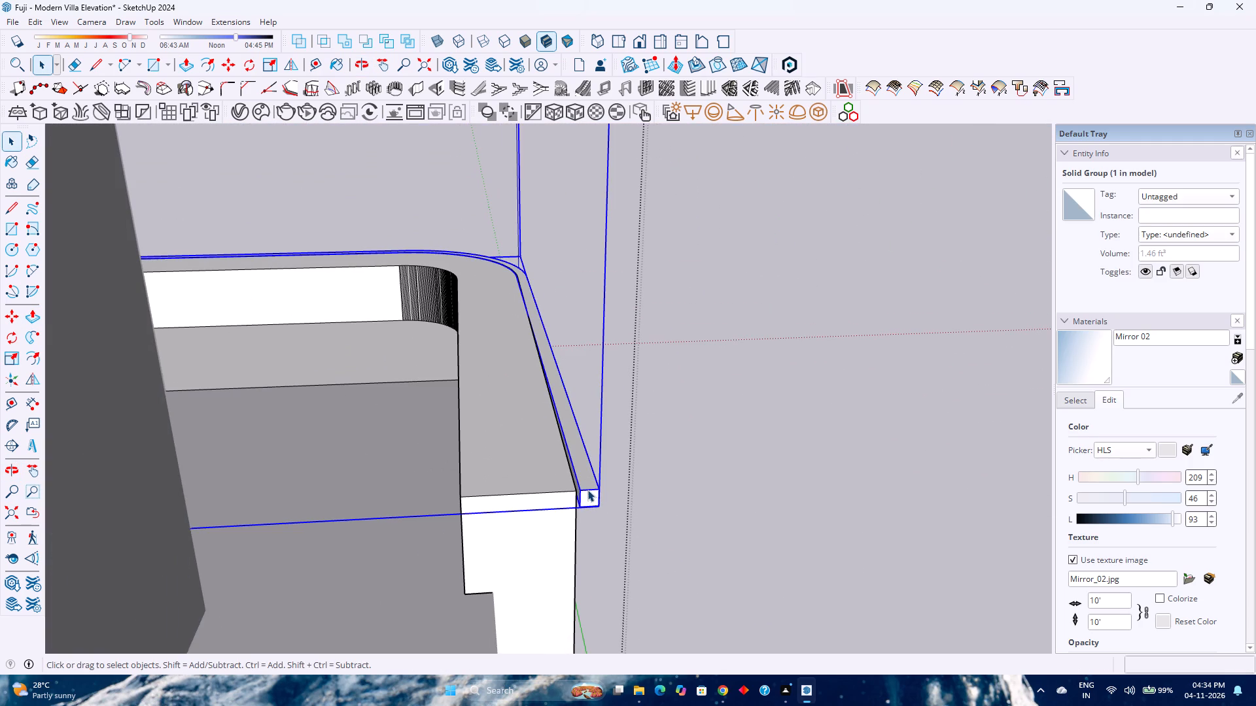
left_click(587, 490)
left_click(587, 490)
left_click(587, 490)
scroll(587, 490, "up", 2)
double_click(587, 495)
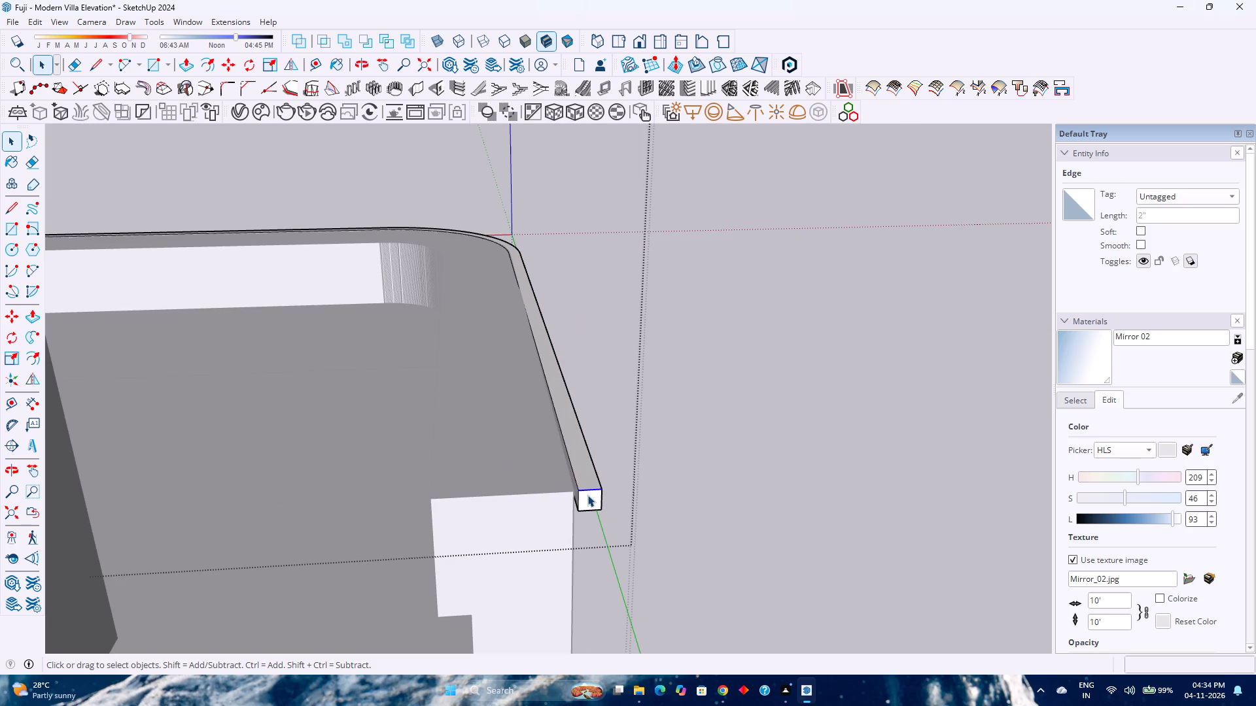
key("Escape")
left_click(587, 495)
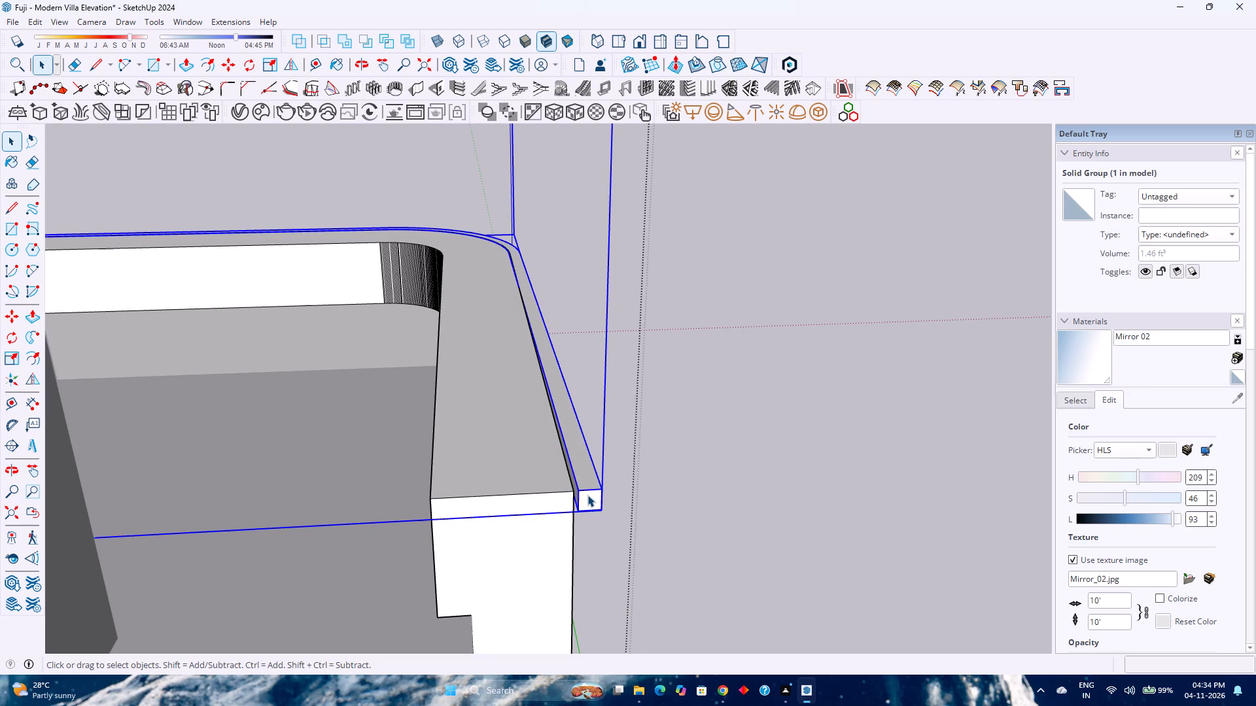
scroll(587, 495, "up", 2)
middle_click_drag(587, 495, 506, 463)
middle_click(506, 463)
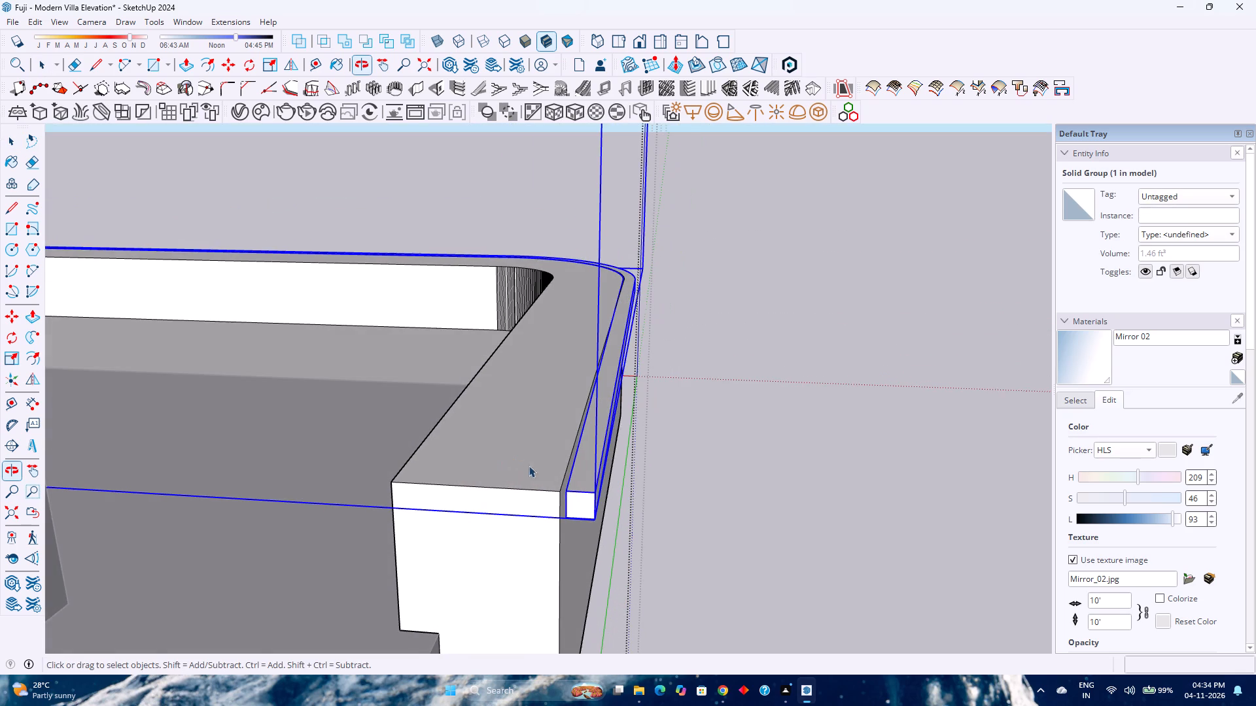
scroll(557, 501, "up", 5)
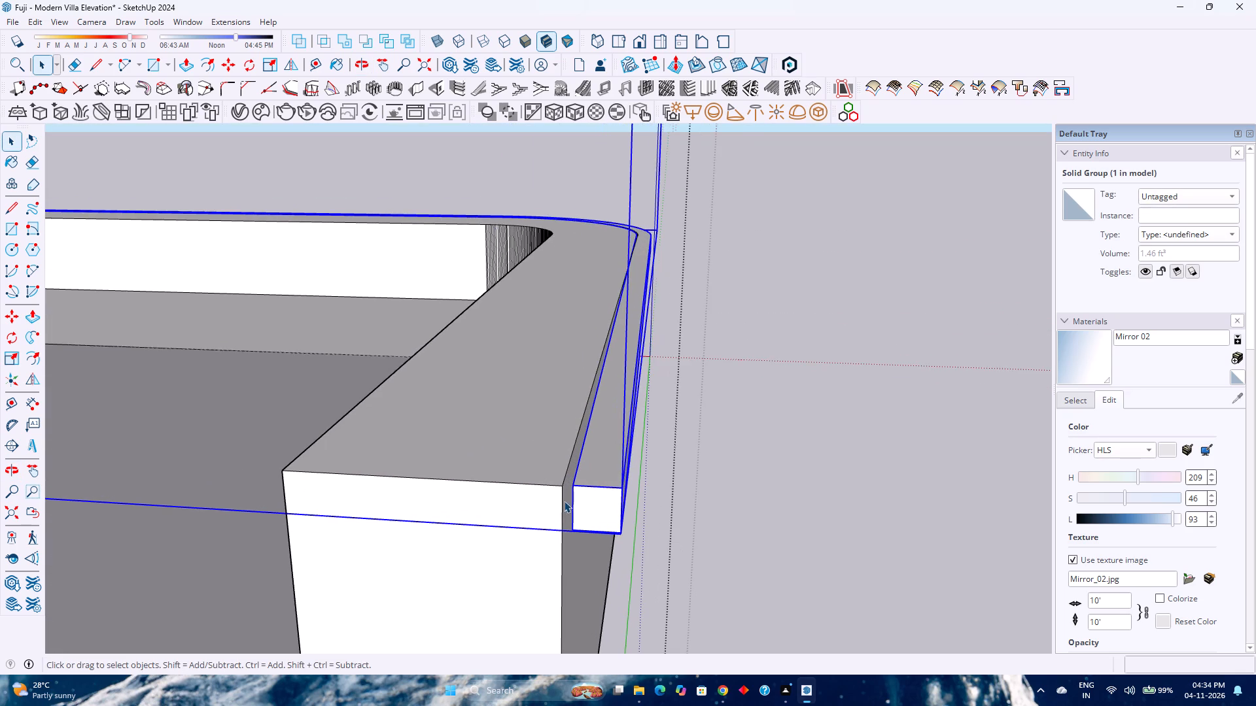
scroll(564, 501, "up", 1)
middle_click_drag(564, 501, 617, 424)
middle_click(617, 424)
middle_click(617, 424)
middle_click_drag(616, 428, 608, 430)
middle_click(608, 430)
middle_click(608, 430)
scroll(595, 440, "down", 3)
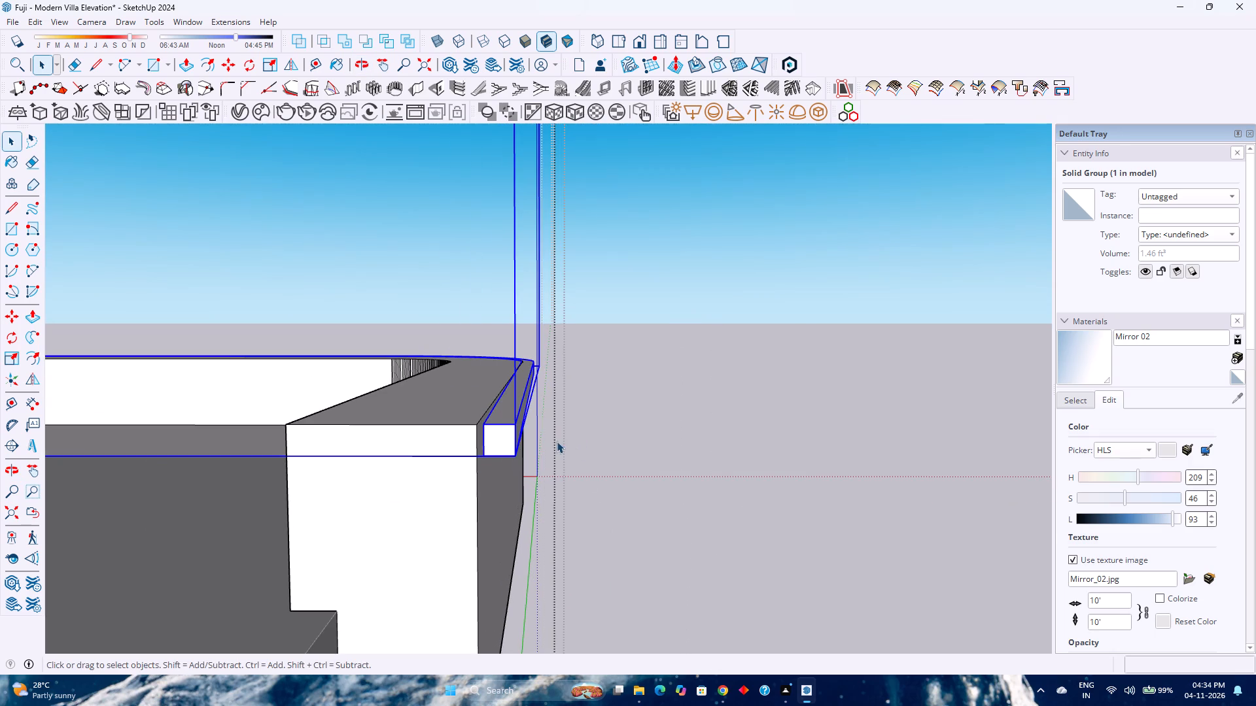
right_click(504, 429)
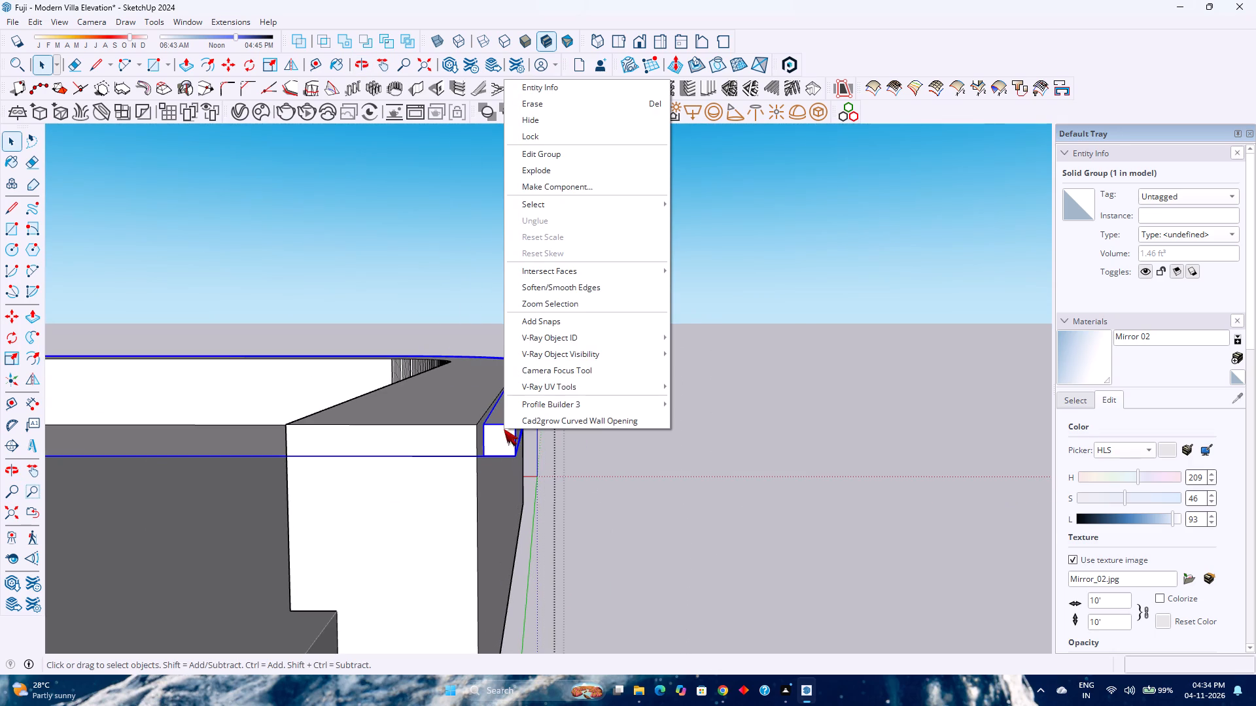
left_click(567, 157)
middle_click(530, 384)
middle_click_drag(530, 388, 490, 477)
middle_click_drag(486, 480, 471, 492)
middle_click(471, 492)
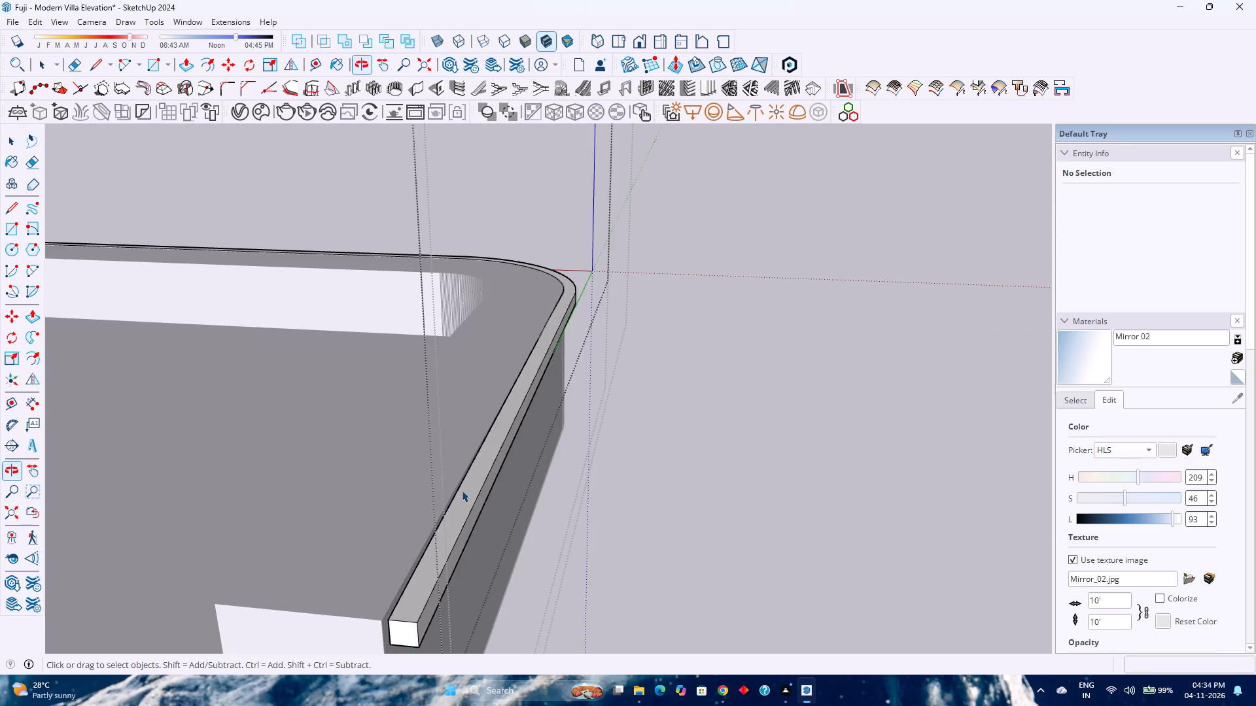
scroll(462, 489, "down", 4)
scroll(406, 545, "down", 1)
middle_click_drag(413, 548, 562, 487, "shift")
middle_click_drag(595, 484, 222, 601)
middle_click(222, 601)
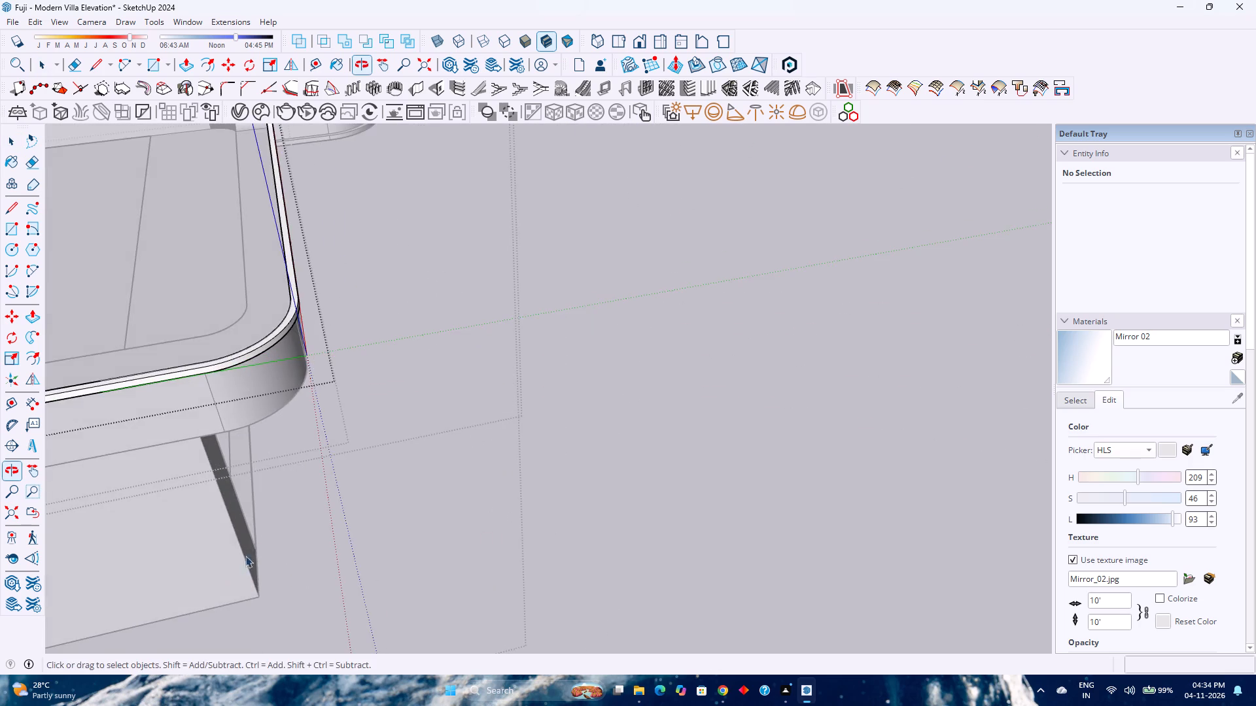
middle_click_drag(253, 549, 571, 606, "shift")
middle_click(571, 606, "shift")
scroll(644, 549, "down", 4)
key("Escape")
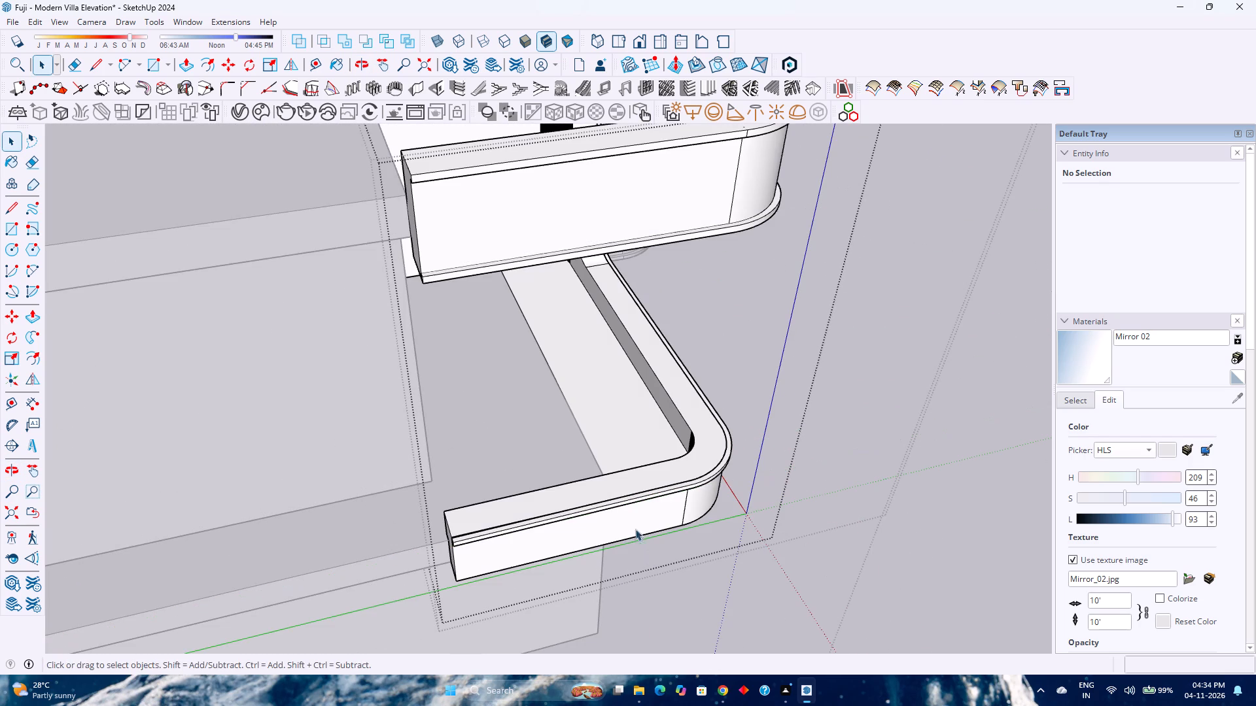
Explode the 2" band group into the balcony frame group and clear the selection.
left_click(634, 499)
right_click(634, 499)
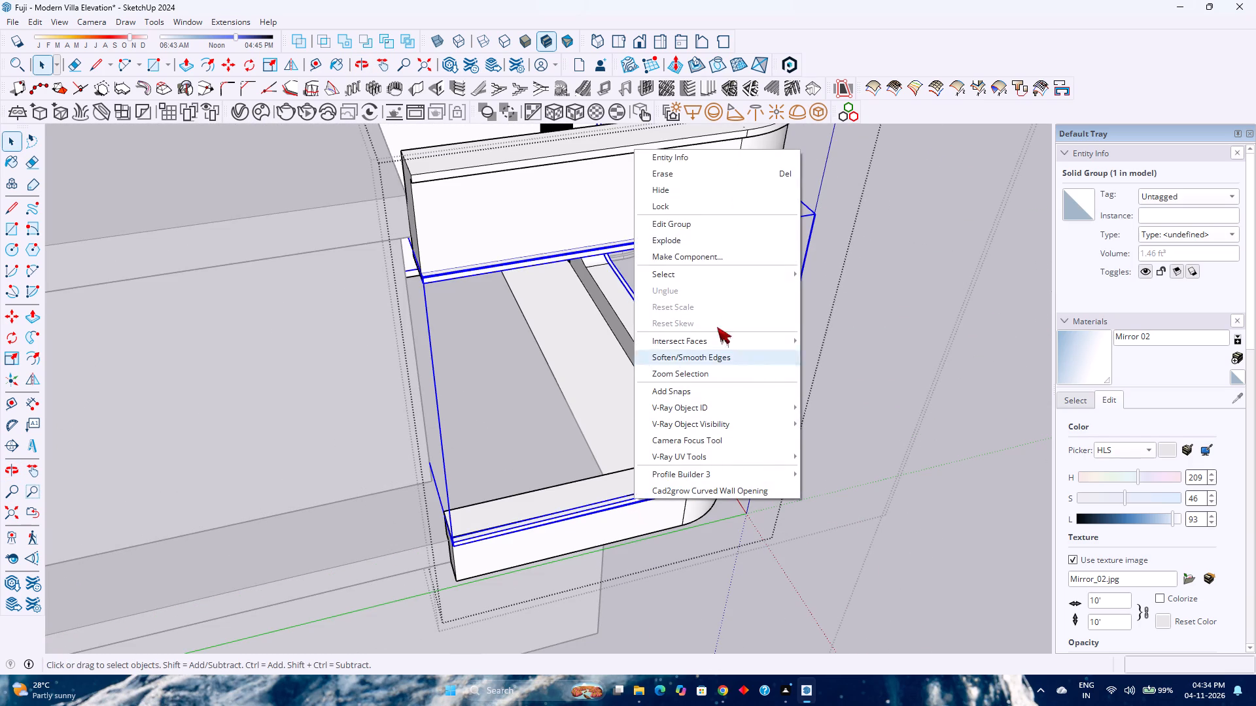
left_click(723, 240)
middle_click_drag(703, 452, 522, 460)
scroll(559, 520, "up", 2)
middle_click_drag(559, 520, 345, 443)
middle_click(345, 443)
scroll(481, 481, "up", 3)
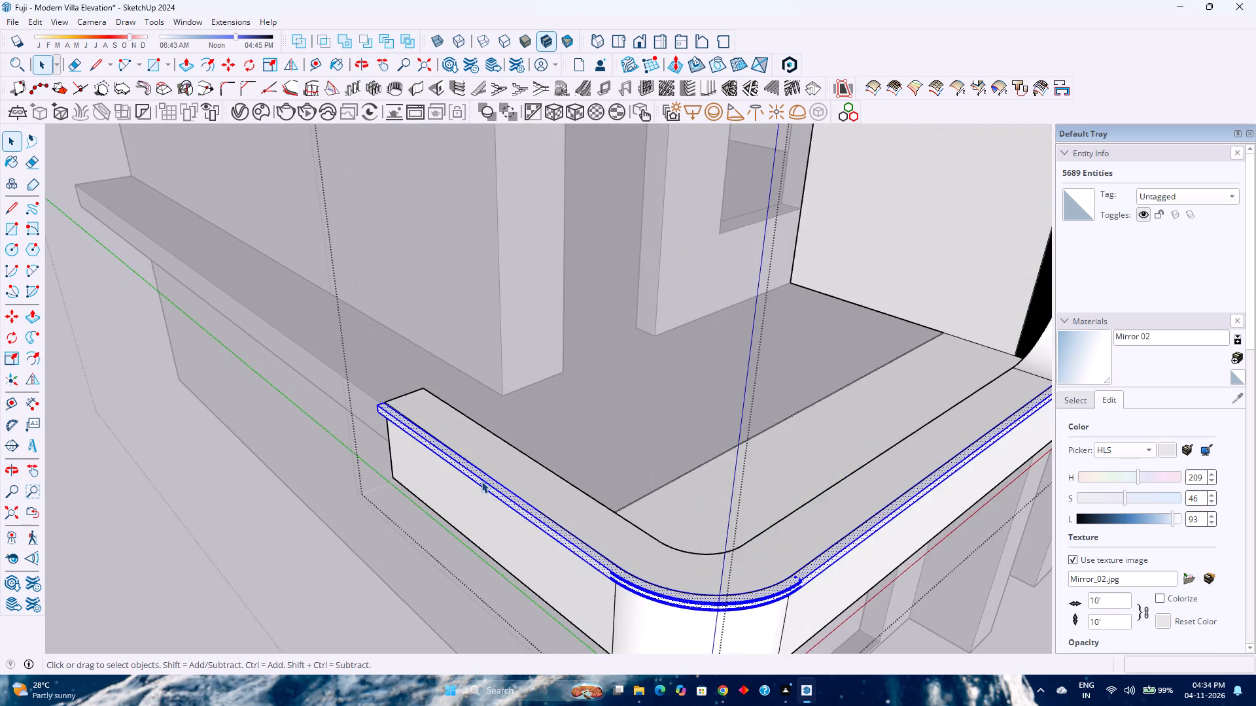
scroll(448, 481, "up", 2)
middle_click_drag(408, 473, 415, 475)
middle_click_drag(423, 477, 675, 532)
middle_click_drag(720, 538, 888, 550)
middle_click(904, 552)
scroll(503, 523, "up", 3)
key("Escape")
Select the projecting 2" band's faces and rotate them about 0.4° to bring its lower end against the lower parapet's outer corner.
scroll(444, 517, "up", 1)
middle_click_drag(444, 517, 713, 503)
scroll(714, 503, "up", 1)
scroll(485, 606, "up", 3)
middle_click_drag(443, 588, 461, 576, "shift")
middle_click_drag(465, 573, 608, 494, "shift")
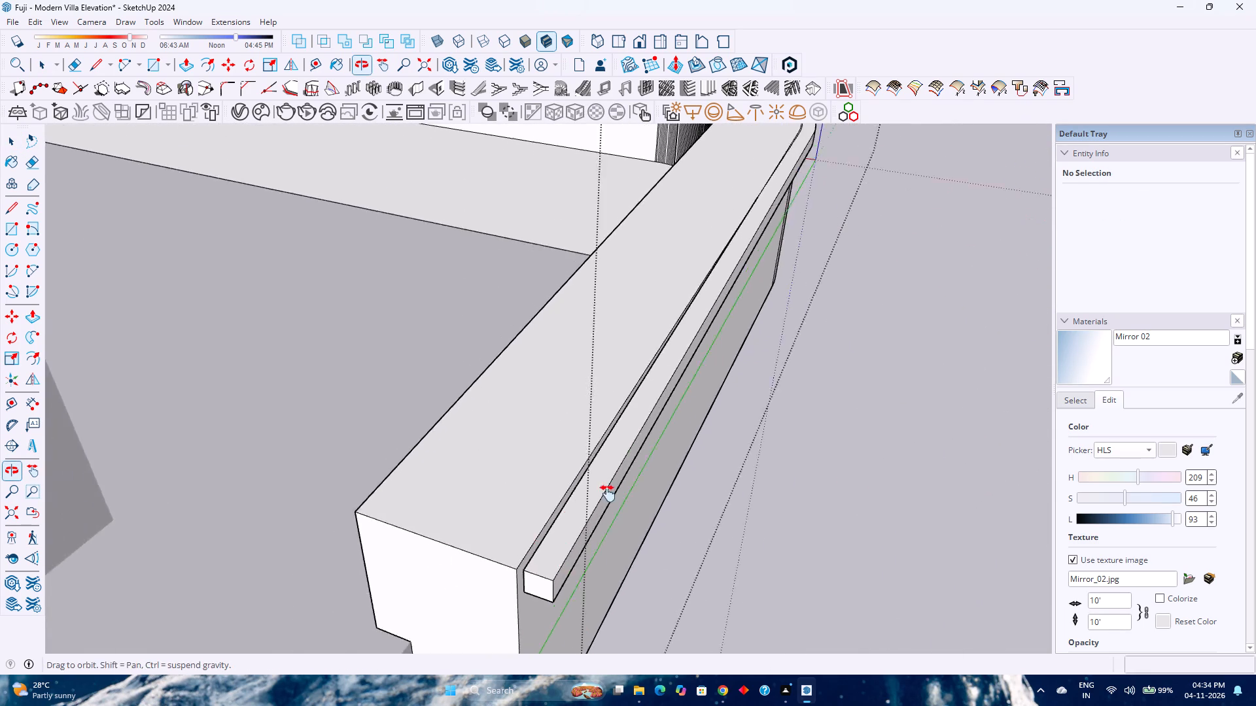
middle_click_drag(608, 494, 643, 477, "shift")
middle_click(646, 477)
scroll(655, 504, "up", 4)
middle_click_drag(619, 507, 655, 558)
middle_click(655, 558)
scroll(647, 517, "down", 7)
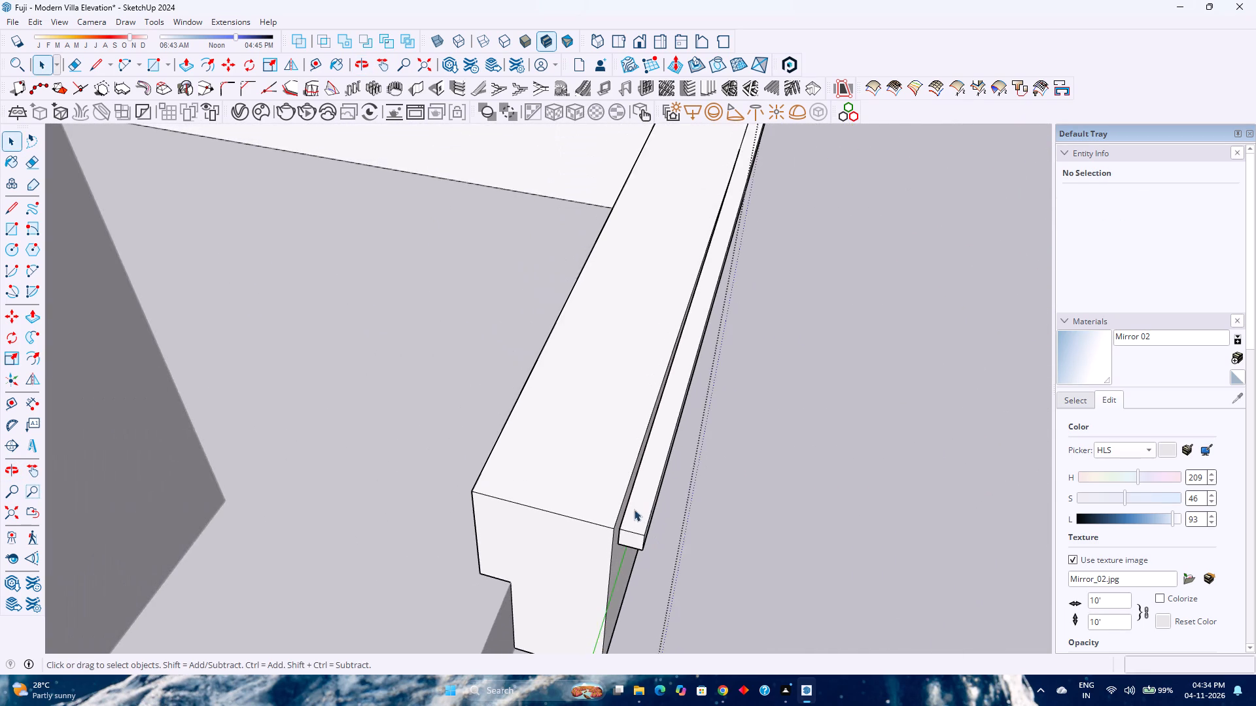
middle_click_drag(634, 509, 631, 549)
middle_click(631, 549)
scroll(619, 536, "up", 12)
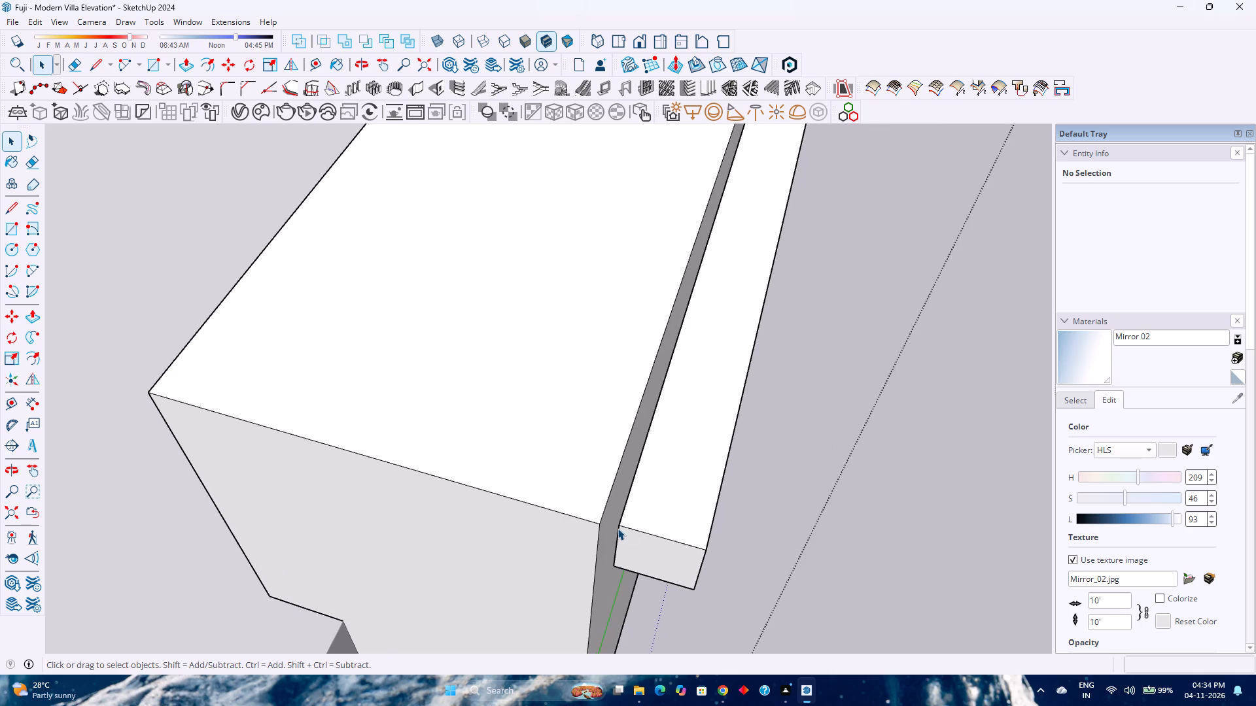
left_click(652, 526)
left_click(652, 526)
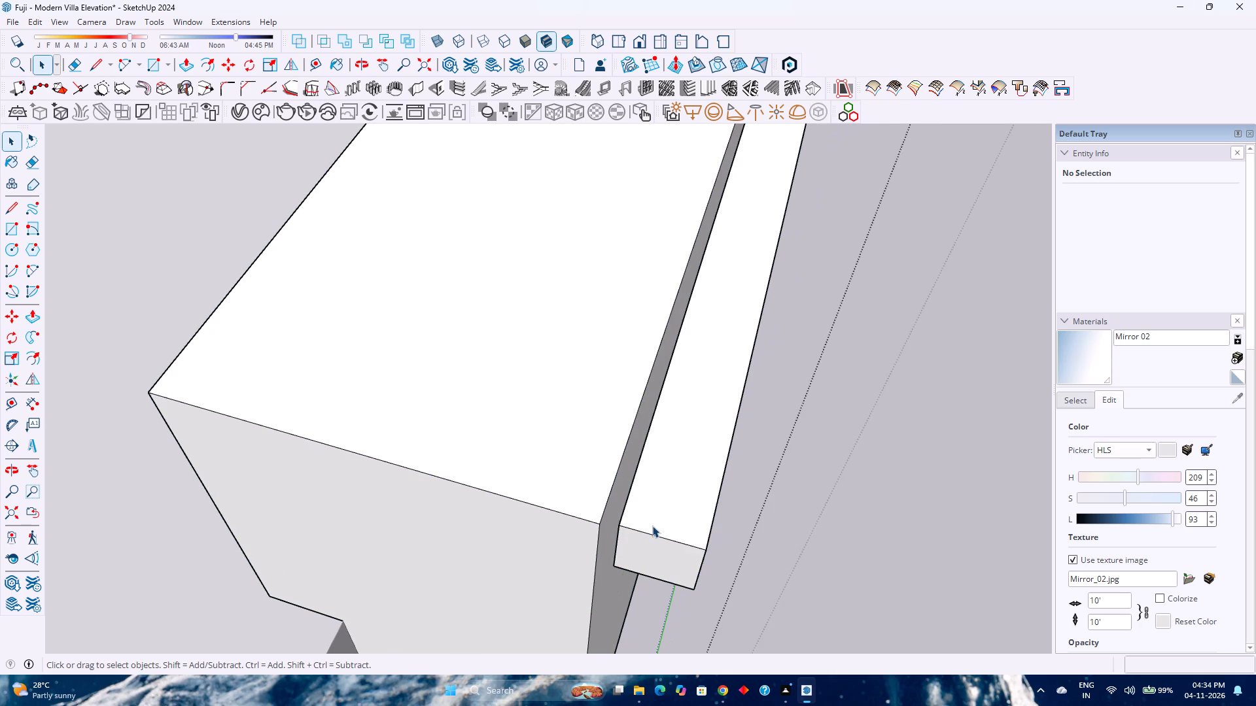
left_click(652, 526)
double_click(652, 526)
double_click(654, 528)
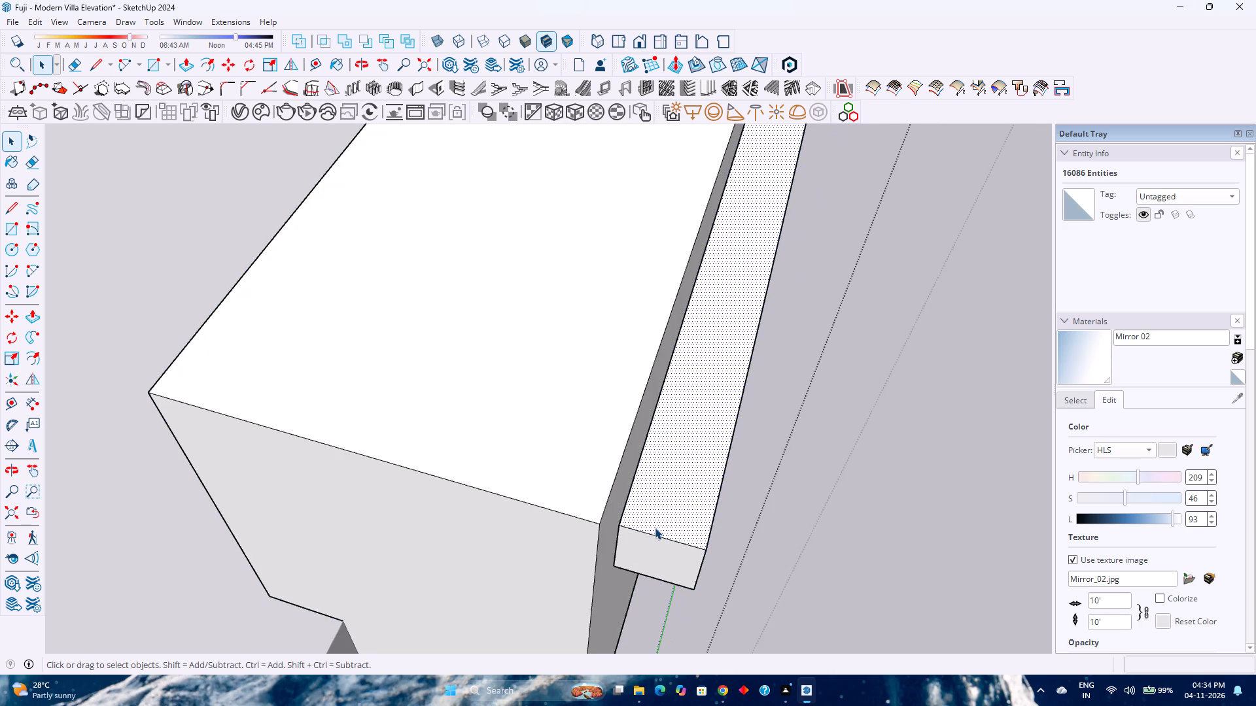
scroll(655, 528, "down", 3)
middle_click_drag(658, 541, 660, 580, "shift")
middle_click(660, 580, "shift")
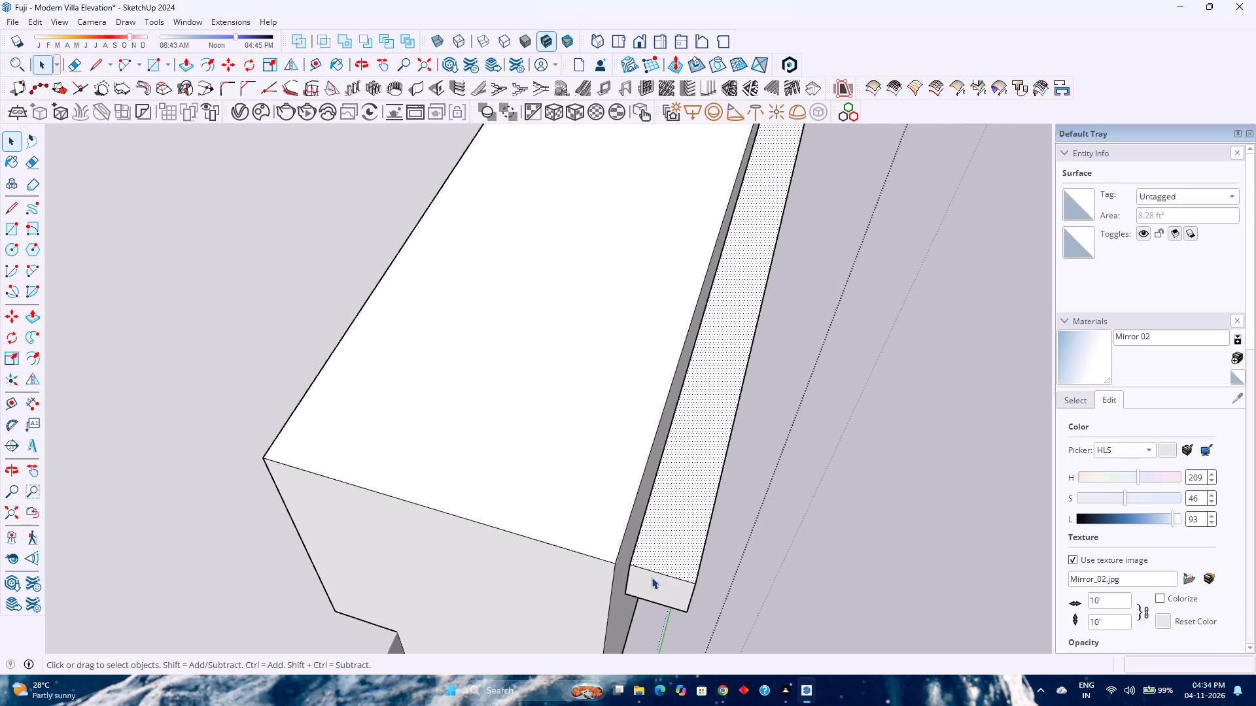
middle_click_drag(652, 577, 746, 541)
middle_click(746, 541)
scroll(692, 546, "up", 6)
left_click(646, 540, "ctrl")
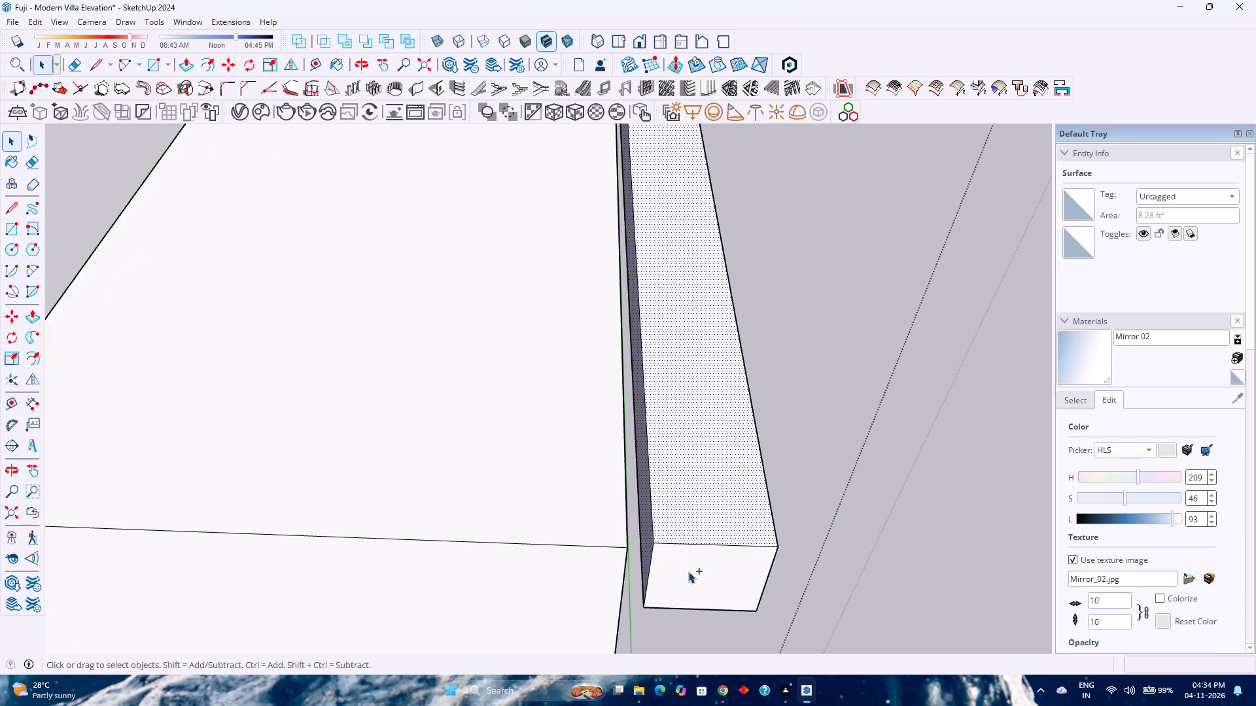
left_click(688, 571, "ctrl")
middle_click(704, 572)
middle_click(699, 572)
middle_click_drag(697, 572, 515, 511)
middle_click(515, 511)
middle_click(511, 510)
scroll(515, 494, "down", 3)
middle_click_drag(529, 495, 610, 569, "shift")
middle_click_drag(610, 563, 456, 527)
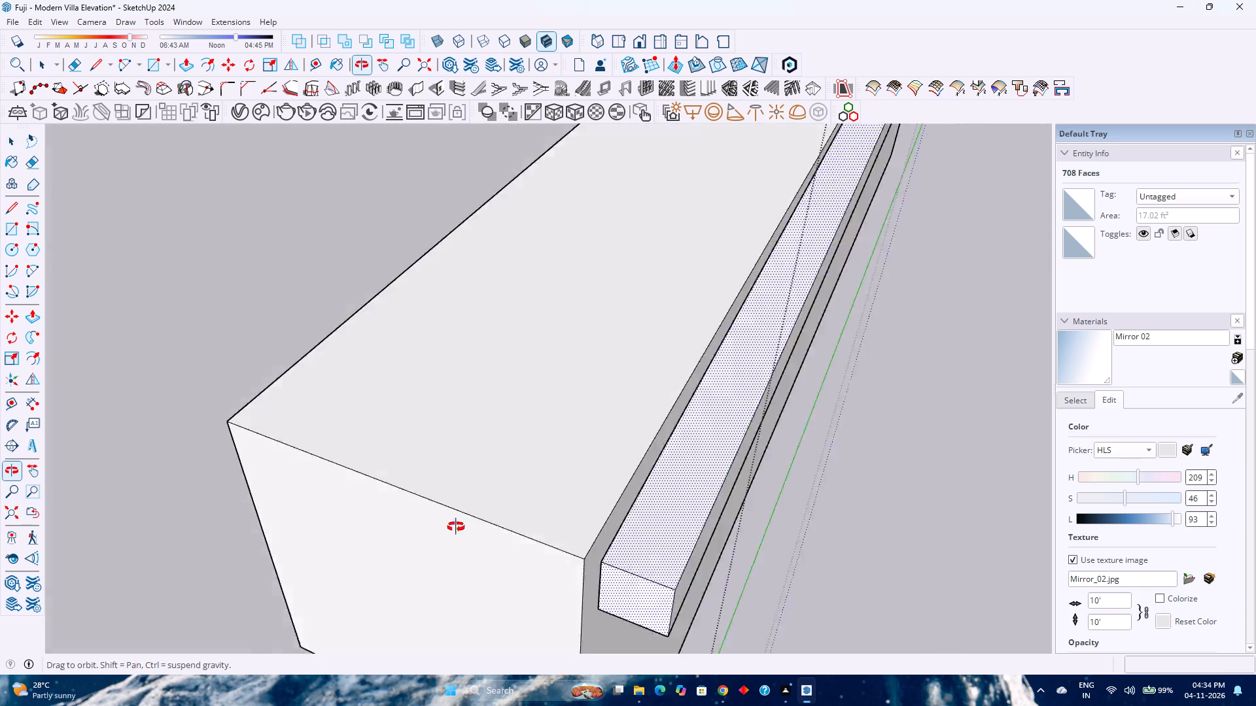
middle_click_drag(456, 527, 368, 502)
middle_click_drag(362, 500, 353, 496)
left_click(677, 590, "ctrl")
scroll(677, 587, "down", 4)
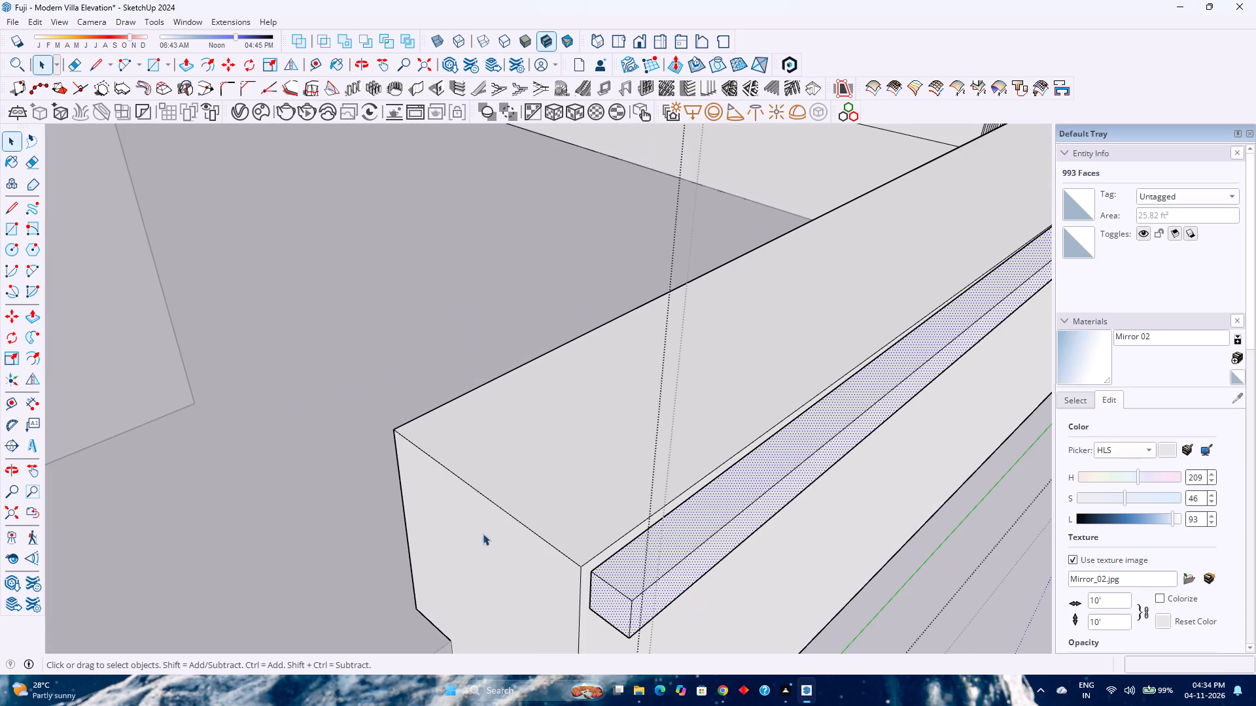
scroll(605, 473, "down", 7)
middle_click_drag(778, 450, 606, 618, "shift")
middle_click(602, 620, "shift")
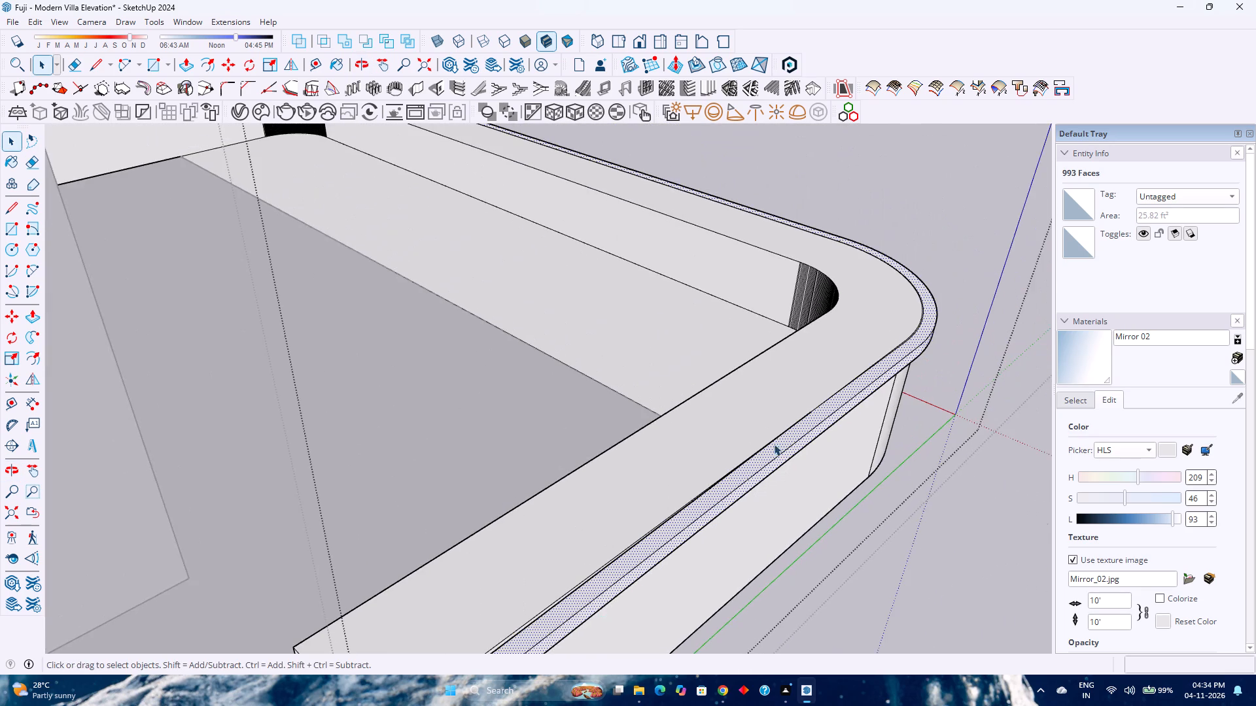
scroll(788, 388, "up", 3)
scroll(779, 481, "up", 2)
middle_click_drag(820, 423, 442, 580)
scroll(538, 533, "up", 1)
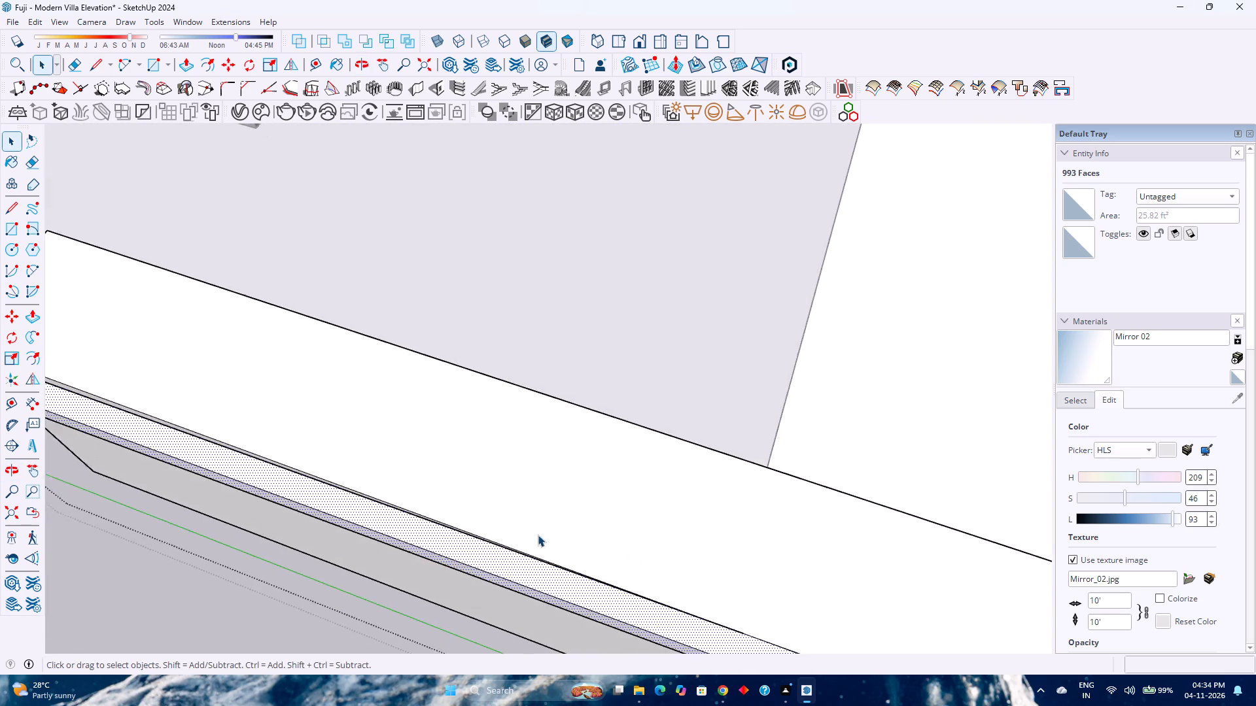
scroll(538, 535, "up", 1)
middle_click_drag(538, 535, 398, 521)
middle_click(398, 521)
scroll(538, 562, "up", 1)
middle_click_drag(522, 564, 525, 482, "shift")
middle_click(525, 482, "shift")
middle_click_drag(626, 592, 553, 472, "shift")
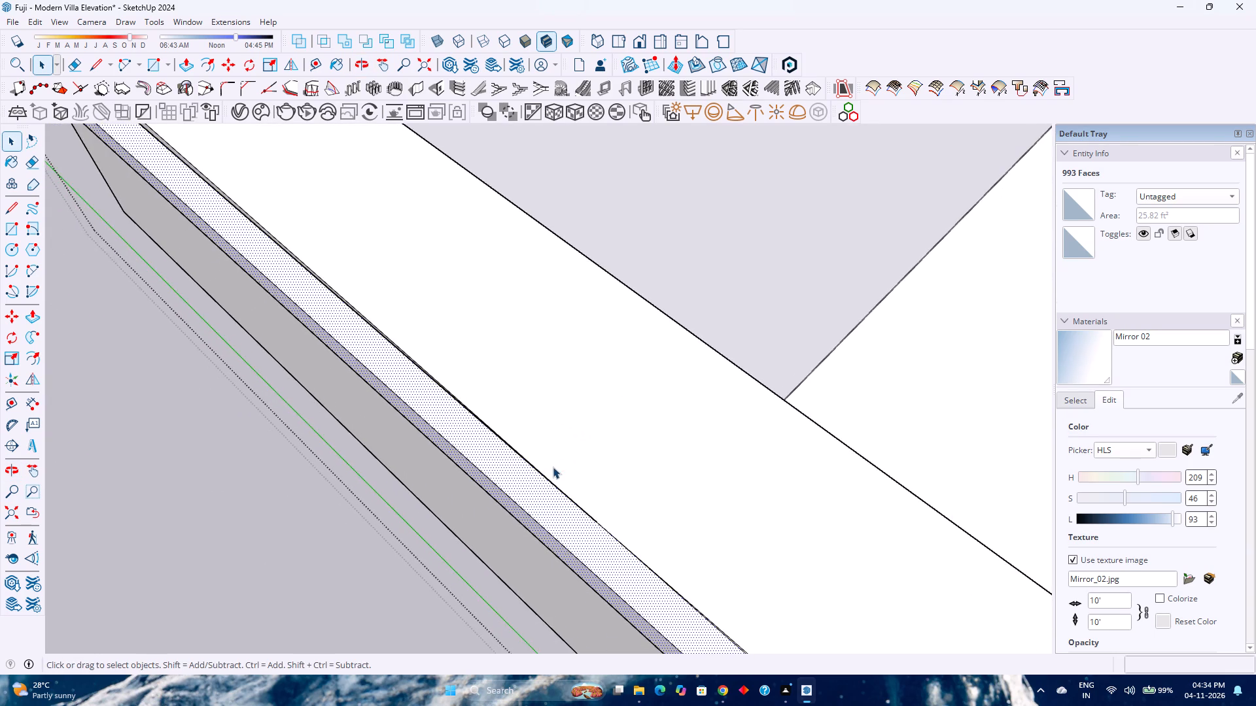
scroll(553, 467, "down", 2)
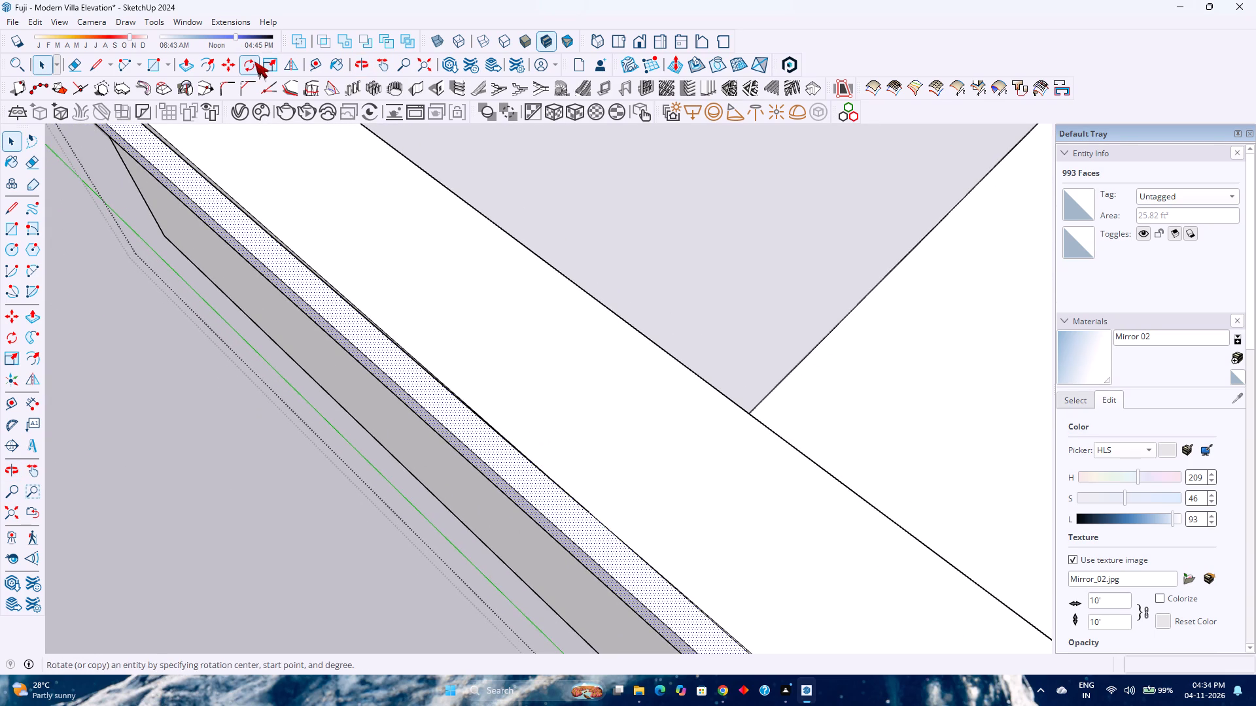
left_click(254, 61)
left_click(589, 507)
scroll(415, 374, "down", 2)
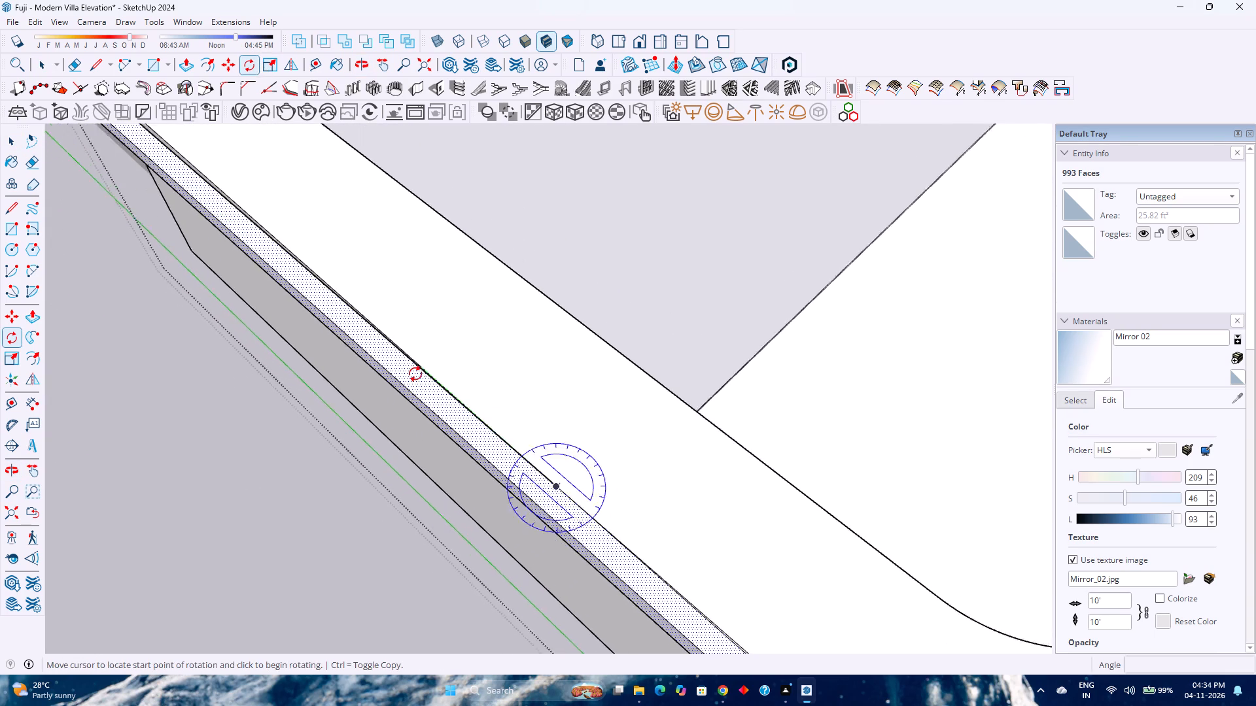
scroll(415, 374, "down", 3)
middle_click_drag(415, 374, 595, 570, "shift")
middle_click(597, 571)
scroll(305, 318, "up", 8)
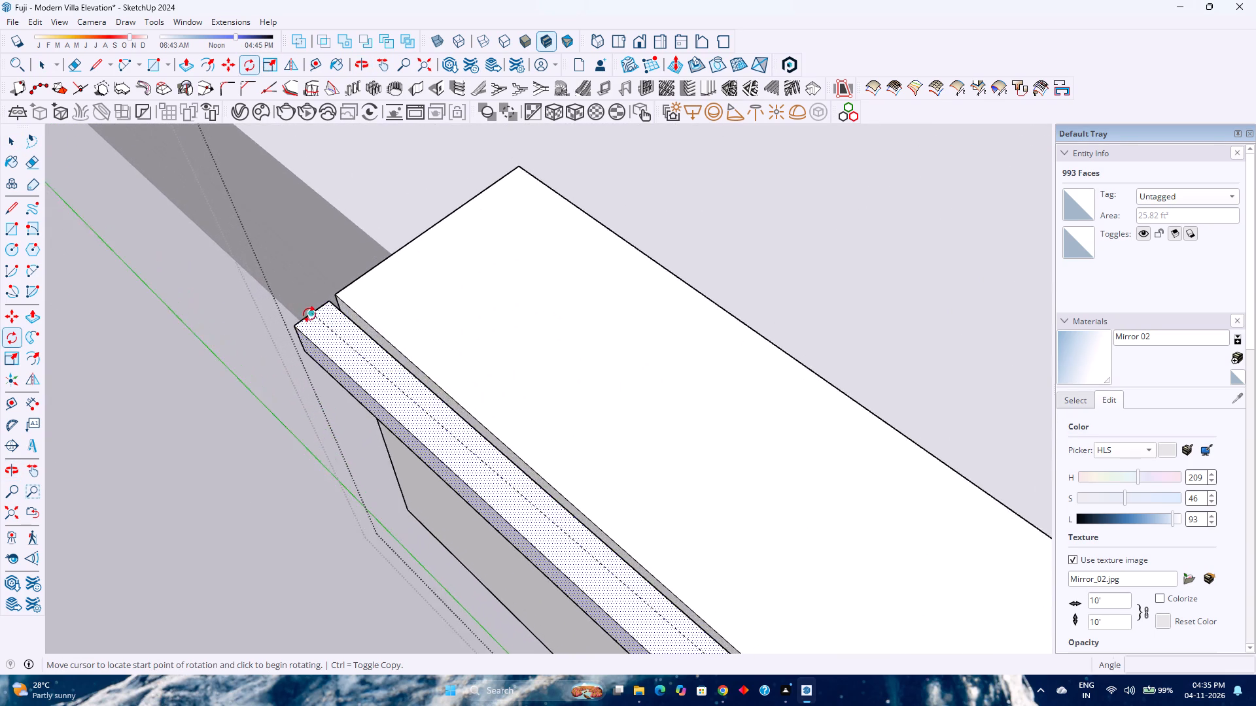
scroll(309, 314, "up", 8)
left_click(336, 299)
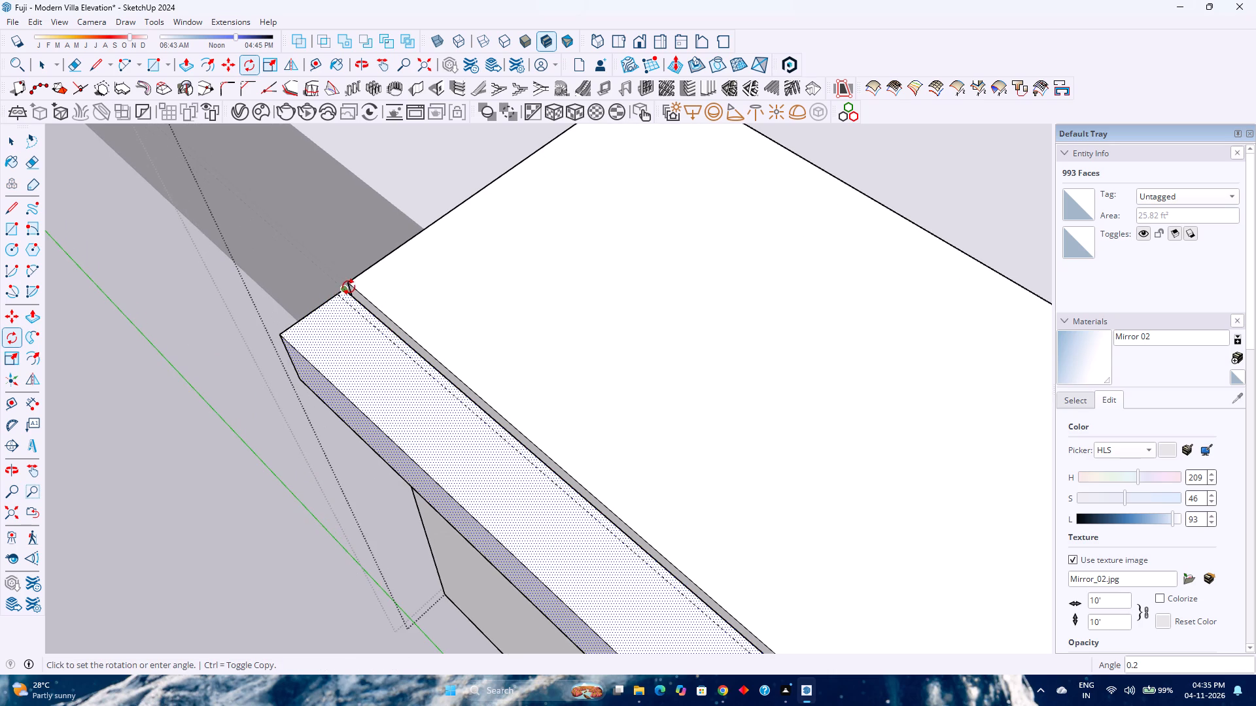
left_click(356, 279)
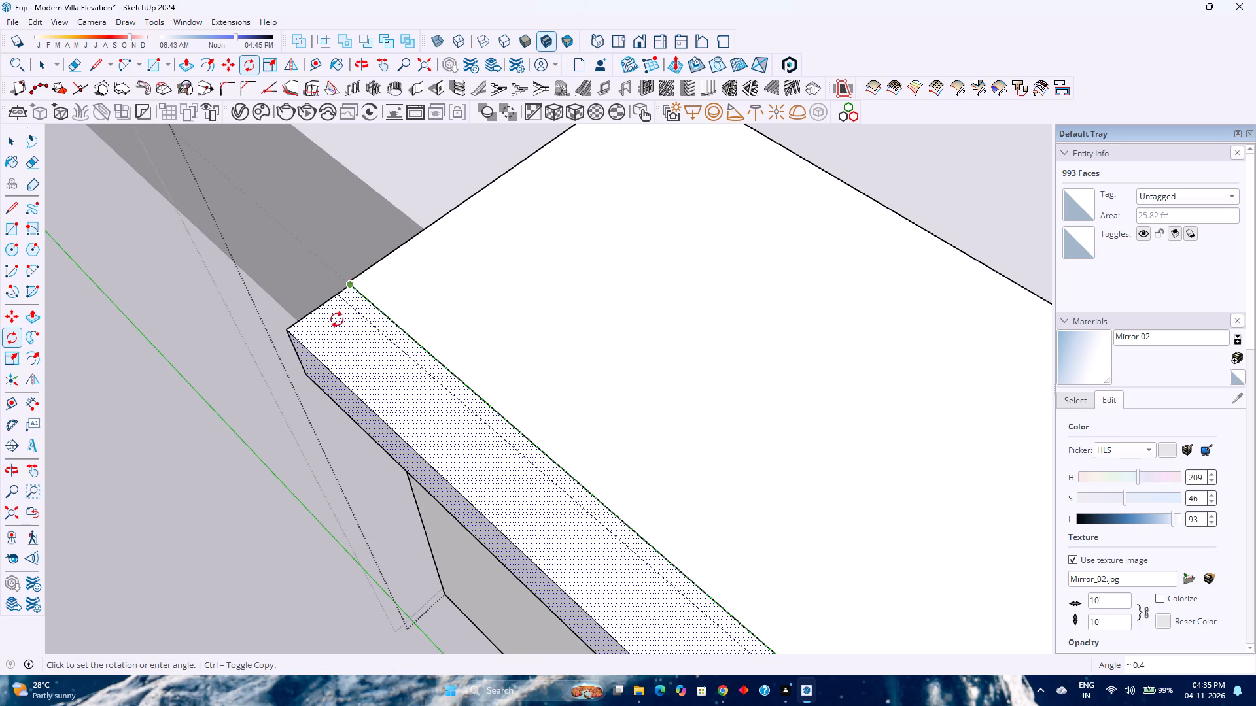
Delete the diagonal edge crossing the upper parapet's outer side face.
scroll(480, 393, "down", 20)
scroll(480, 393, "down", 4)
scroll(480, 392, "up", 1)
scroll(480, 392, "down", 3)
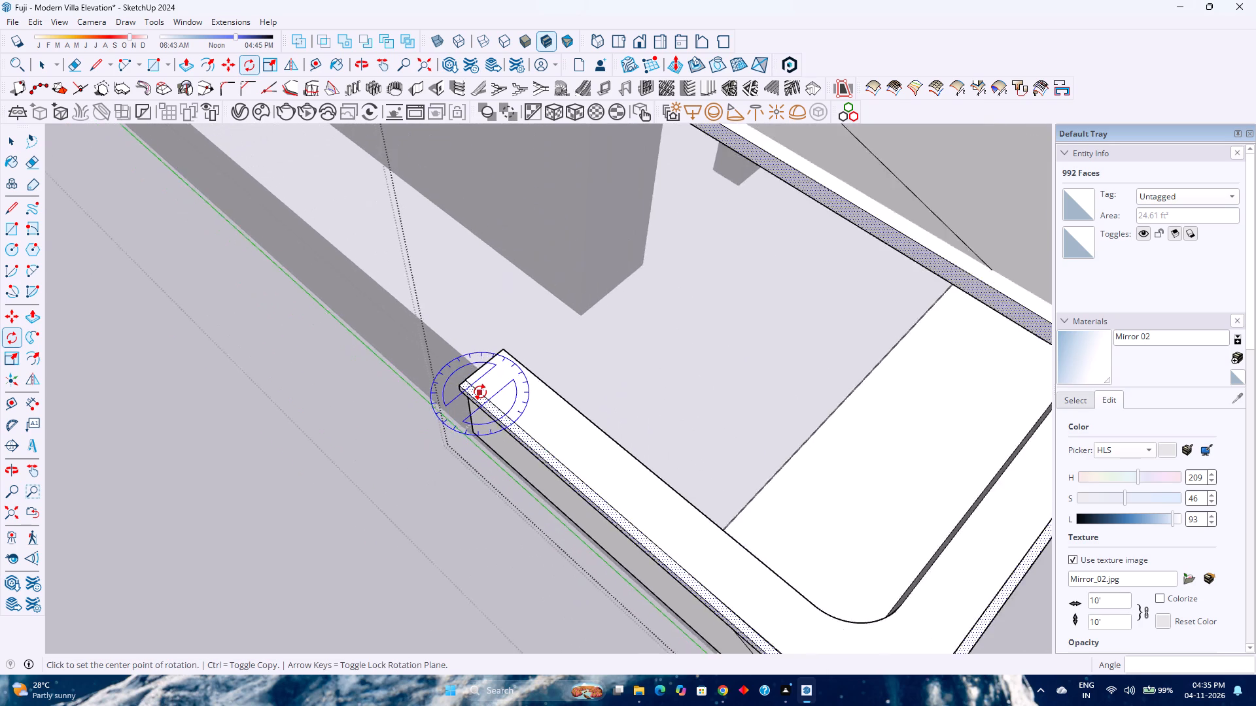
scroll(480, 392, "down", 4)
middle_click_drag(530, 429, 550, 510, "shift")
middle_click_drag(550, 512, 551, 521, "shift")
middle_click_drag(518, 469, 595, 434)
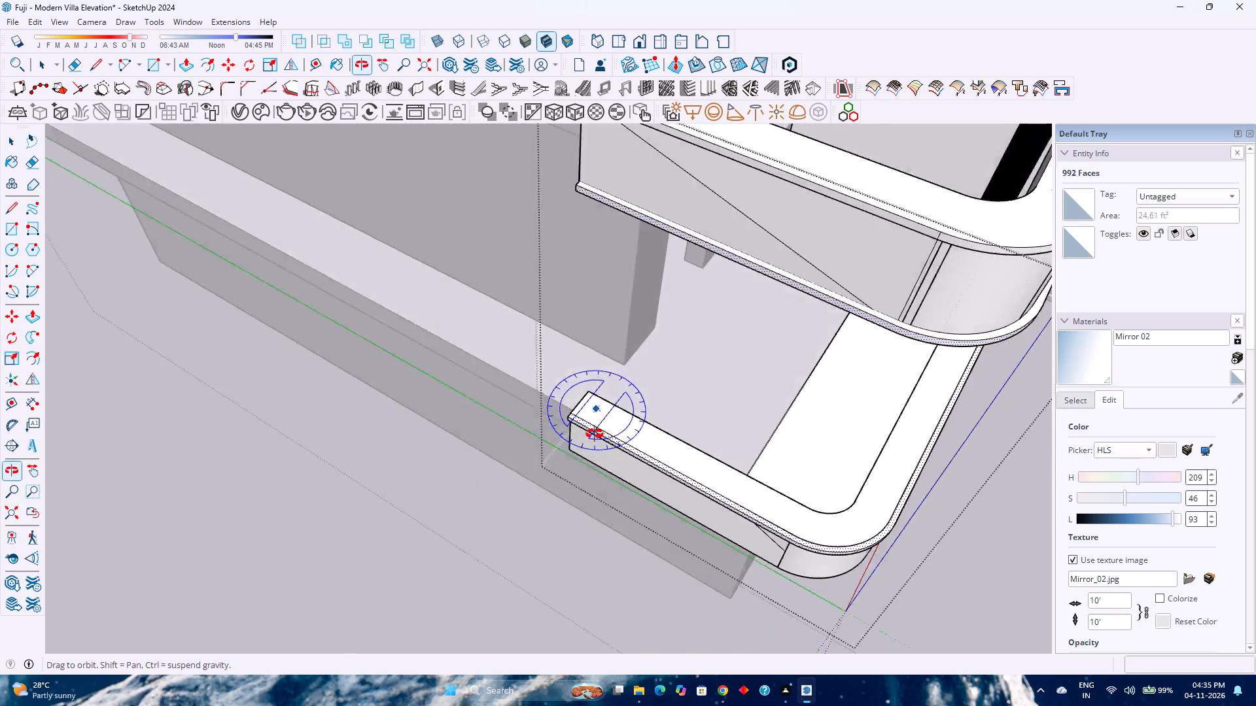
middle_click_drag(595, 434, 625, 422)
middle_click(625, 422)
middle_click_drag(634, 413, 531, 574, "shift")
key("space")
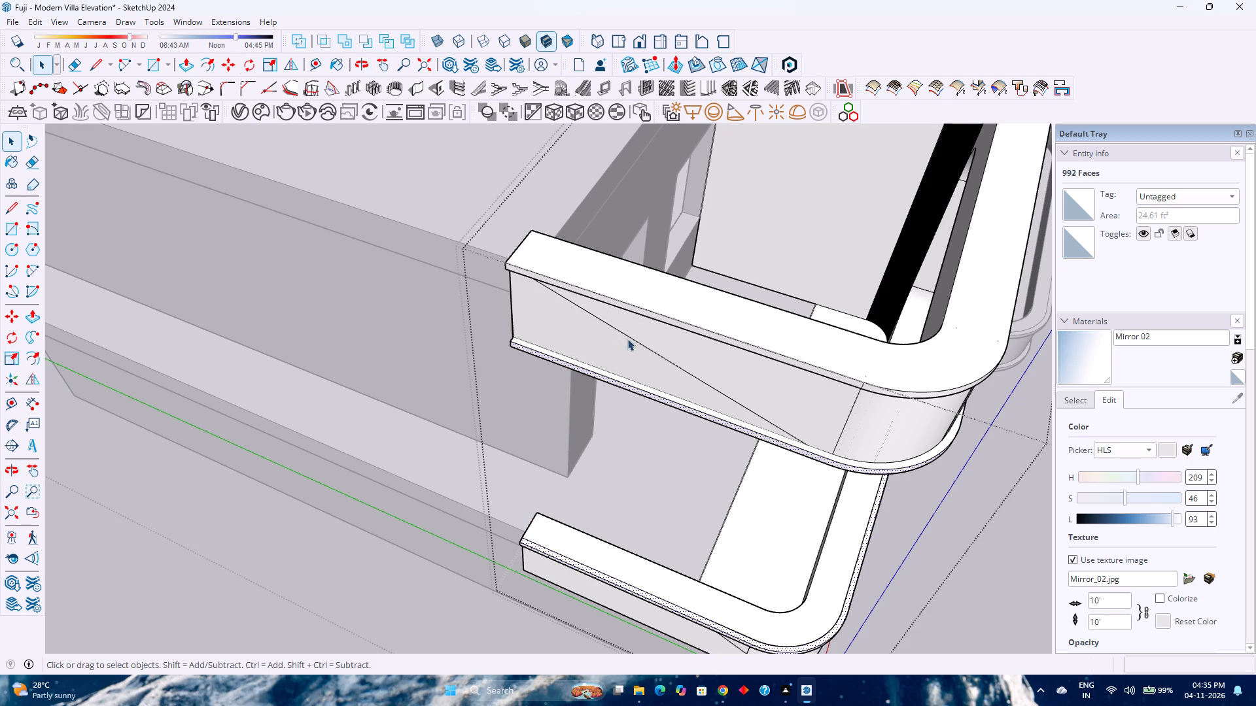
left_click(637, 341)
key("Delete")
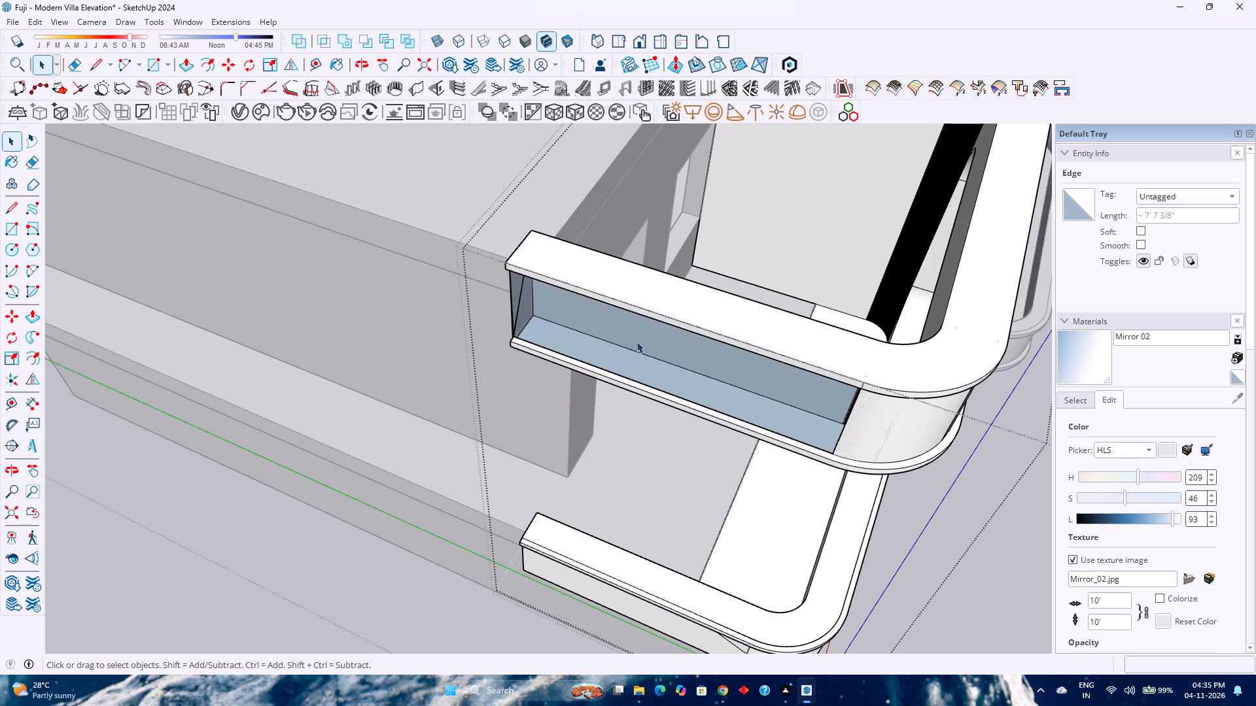
Examine the upper parapet's open side and the band's end at its free end face.
middle_click_drag(625, 375, 815, 339)
middle_click(817, 338)
middle_click_drag(549, 384, 745, 375)
middle_click(745, 375)
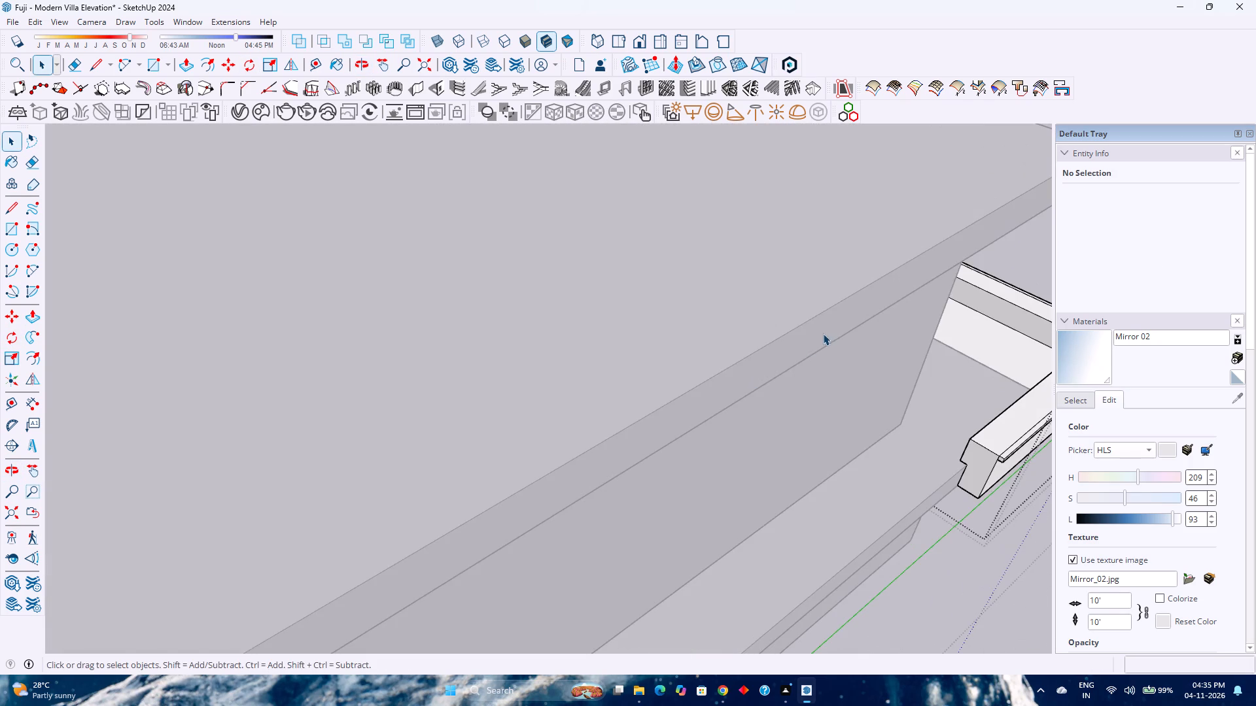
middle_click_drag(816, 338, 425, 585, "shift")
middle_click_drag(240, 657, 226, 662, "shift")
middle_click_drag(226, 662, 220, 665, "shift")
middle_click(220, 665, "shift")
middle_click(219, 665, "shift")
scroll(922, 314, "up", 1)
scroll(854, 373, "up", 2)
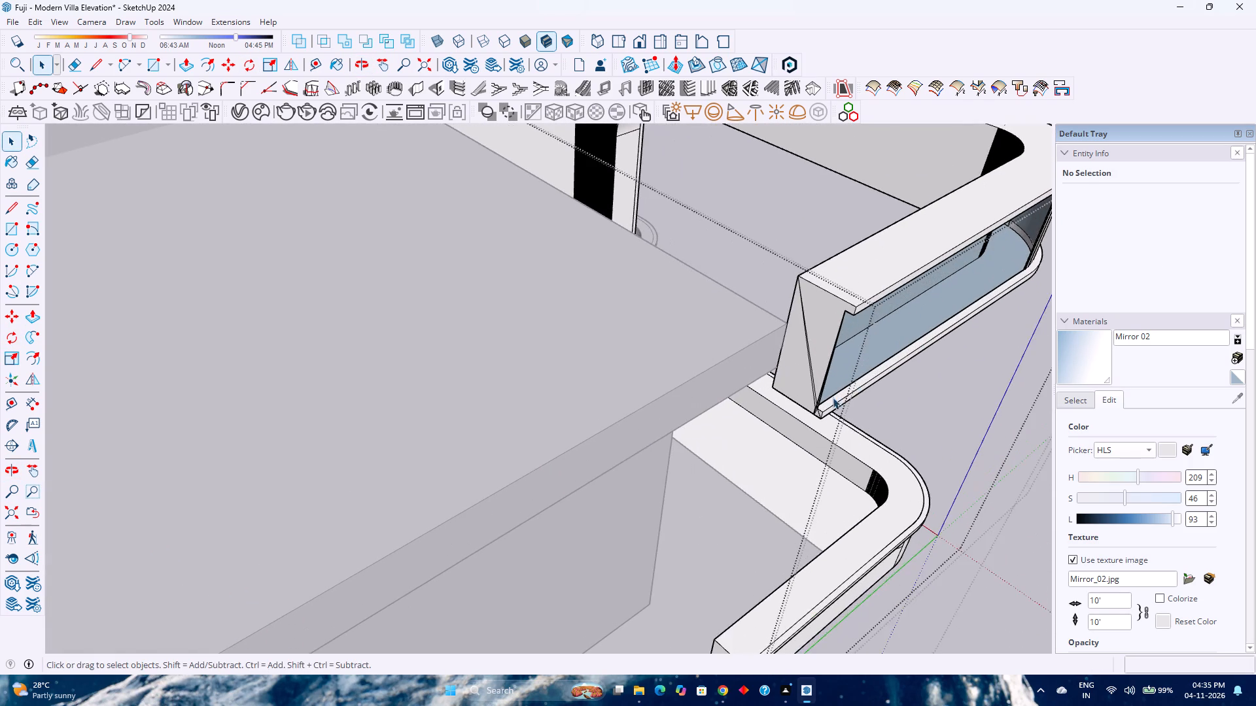
scroll(833, 397, "up", 15)
middle_click_drag(821, 409, 839, 402)
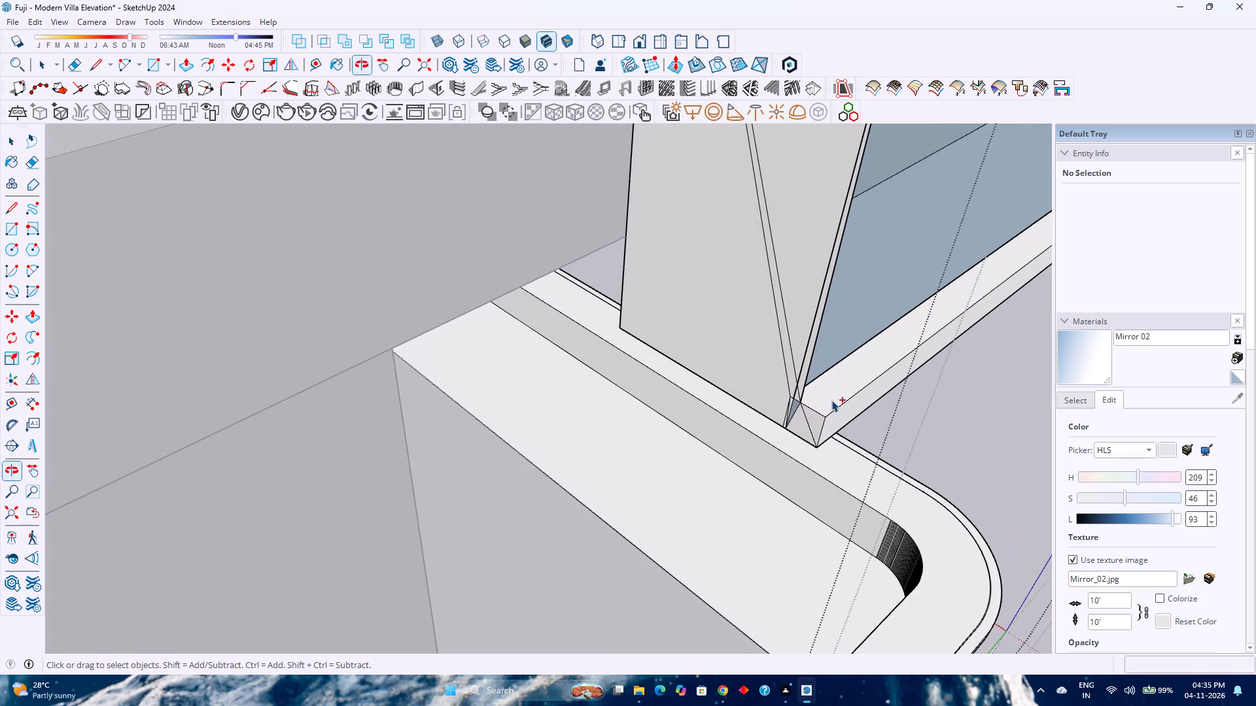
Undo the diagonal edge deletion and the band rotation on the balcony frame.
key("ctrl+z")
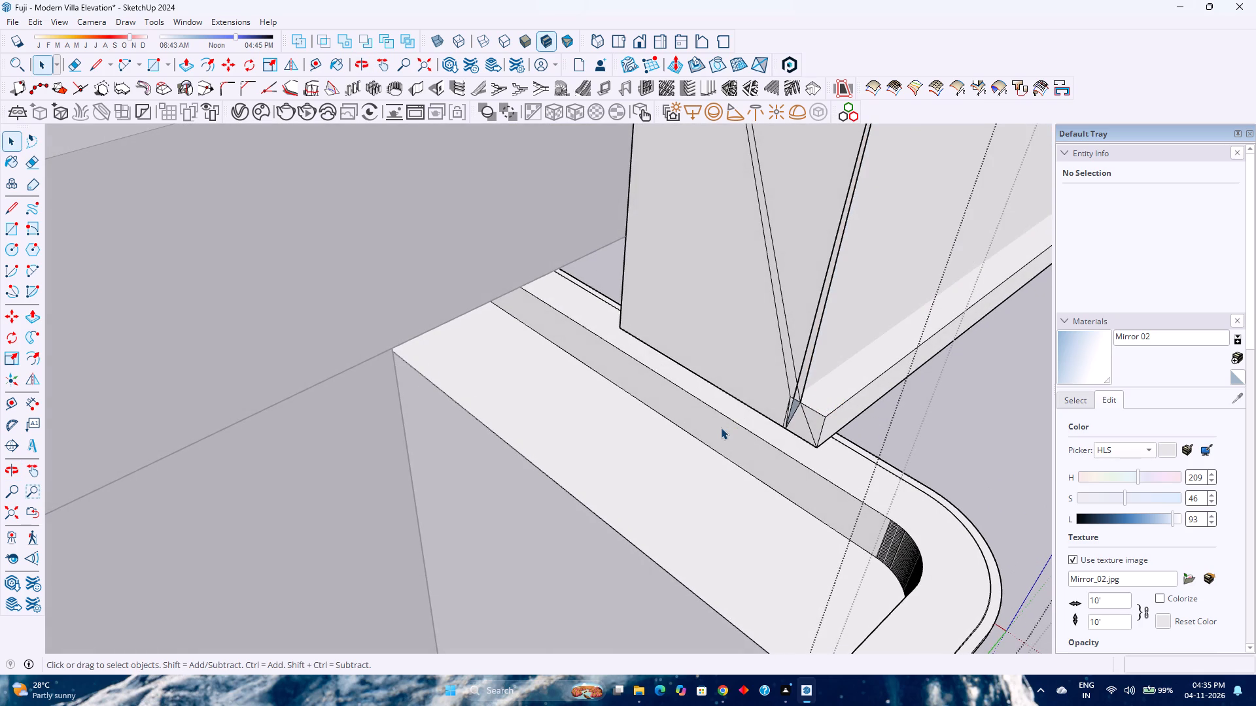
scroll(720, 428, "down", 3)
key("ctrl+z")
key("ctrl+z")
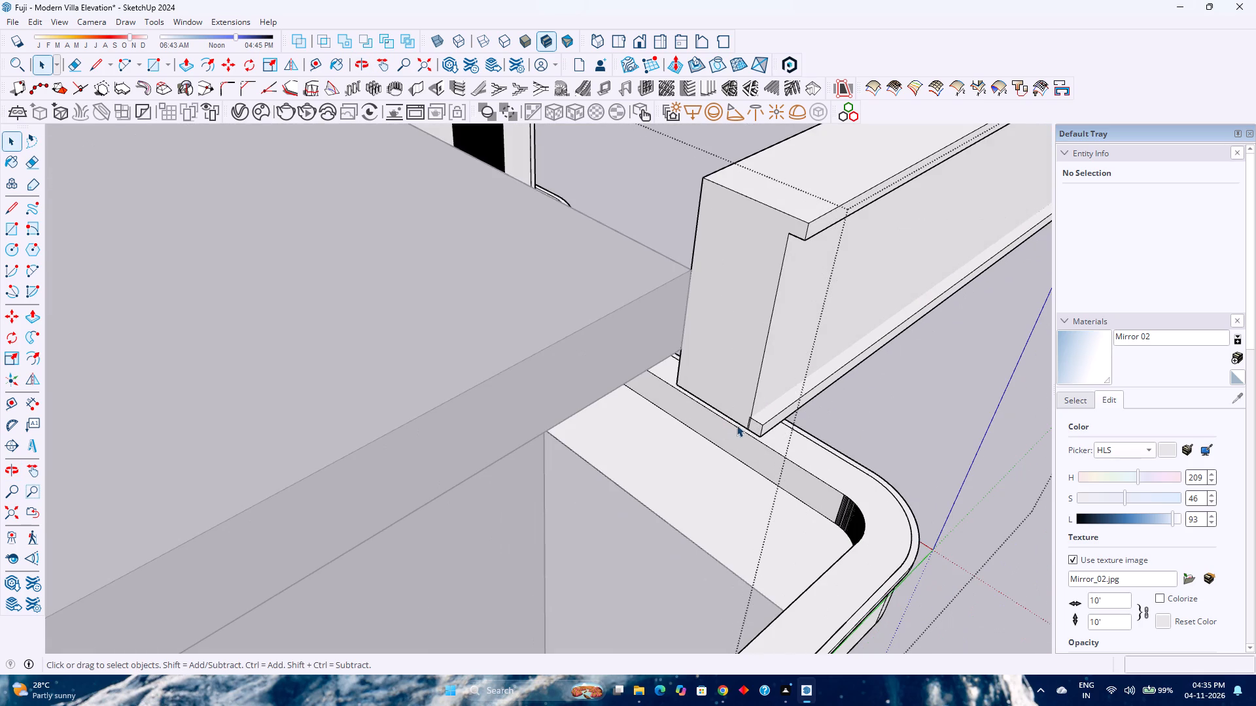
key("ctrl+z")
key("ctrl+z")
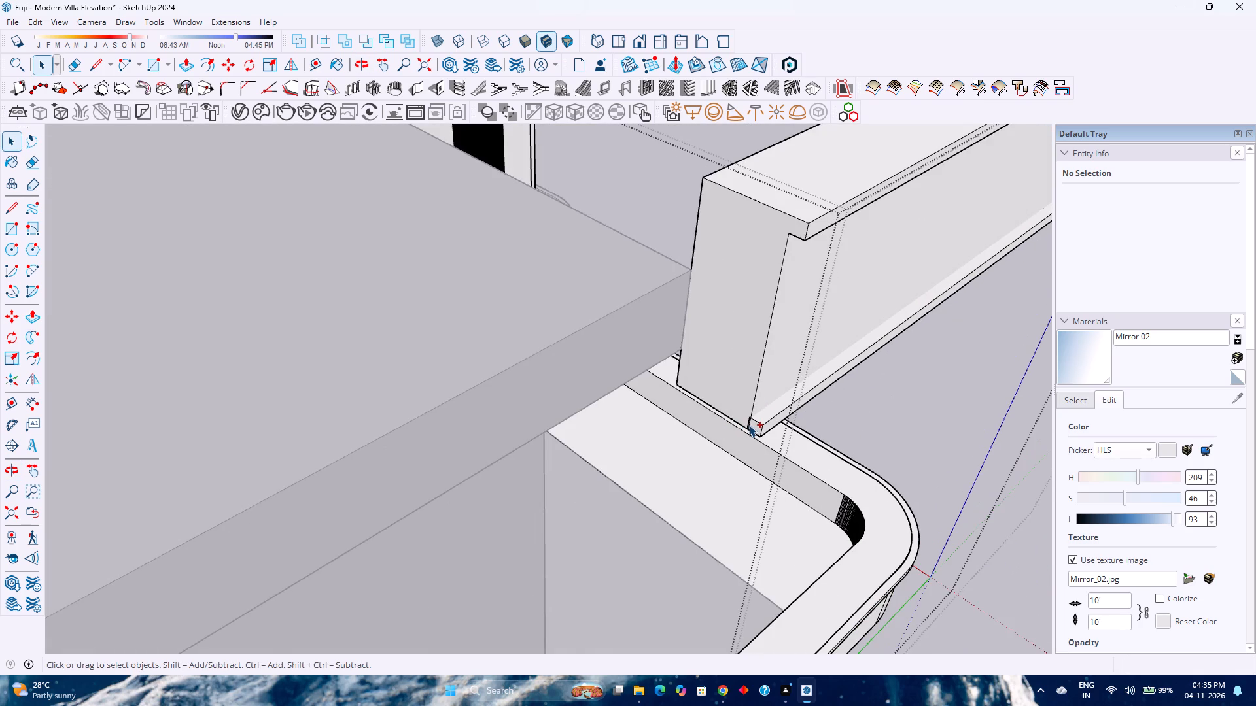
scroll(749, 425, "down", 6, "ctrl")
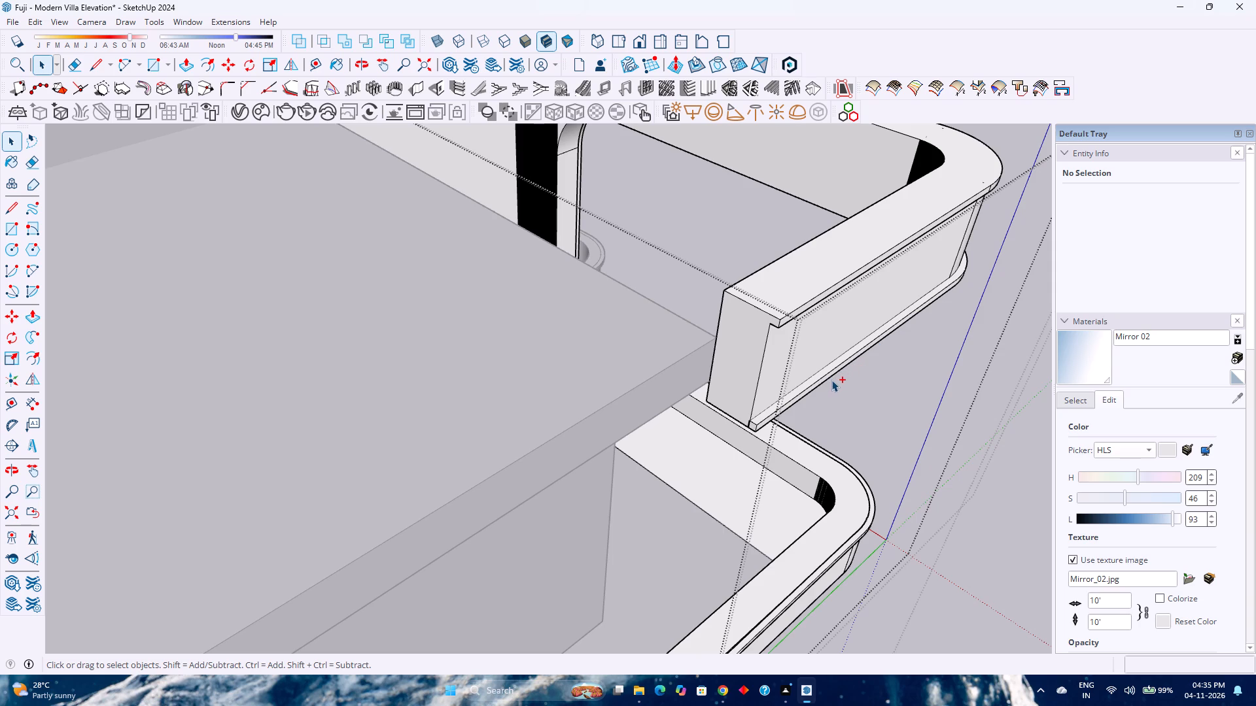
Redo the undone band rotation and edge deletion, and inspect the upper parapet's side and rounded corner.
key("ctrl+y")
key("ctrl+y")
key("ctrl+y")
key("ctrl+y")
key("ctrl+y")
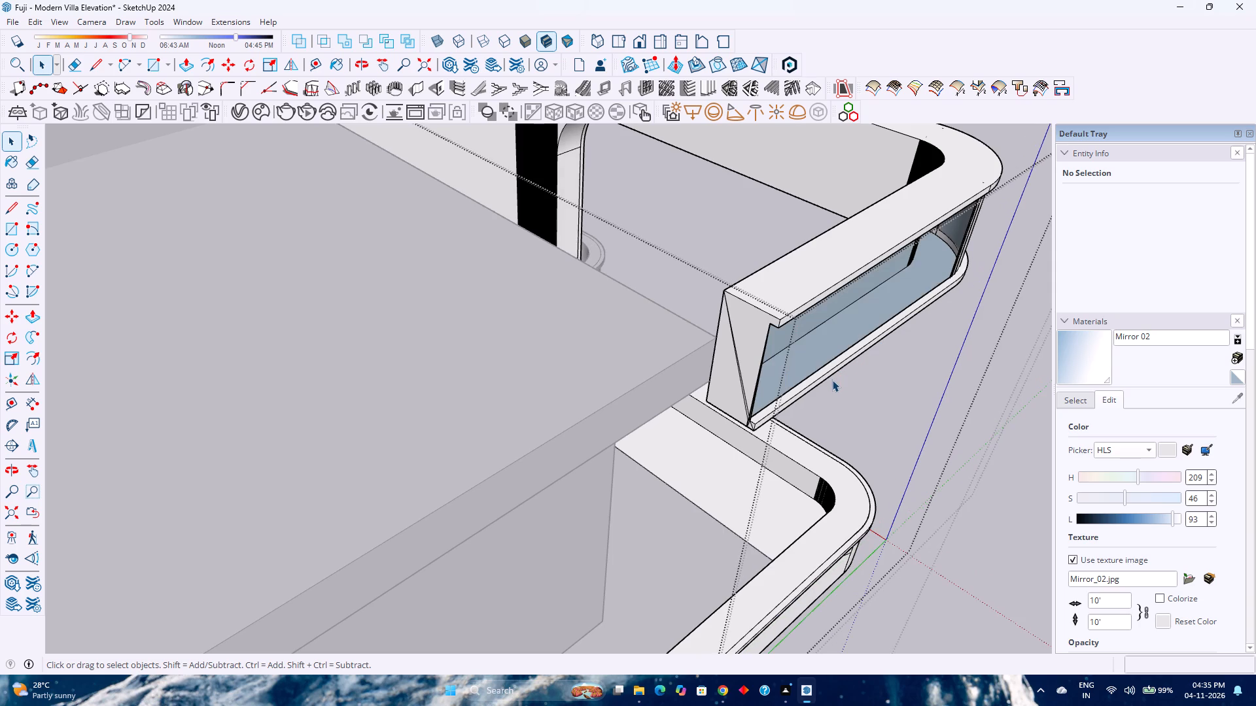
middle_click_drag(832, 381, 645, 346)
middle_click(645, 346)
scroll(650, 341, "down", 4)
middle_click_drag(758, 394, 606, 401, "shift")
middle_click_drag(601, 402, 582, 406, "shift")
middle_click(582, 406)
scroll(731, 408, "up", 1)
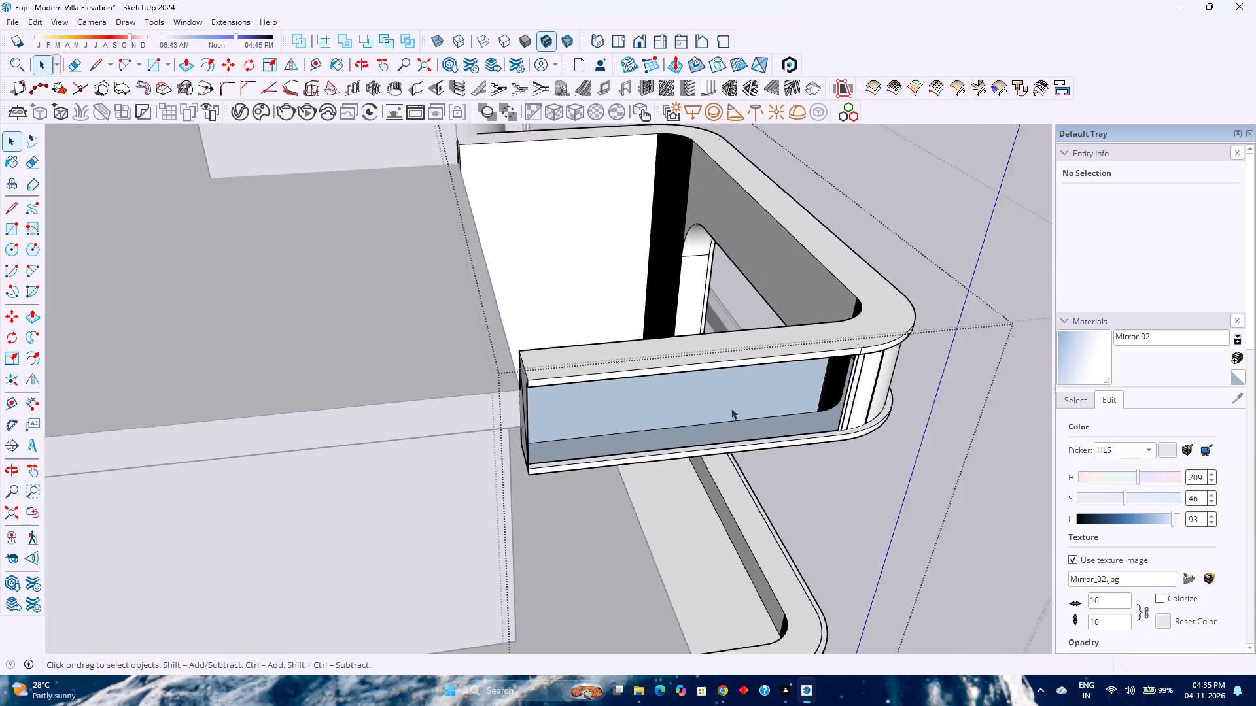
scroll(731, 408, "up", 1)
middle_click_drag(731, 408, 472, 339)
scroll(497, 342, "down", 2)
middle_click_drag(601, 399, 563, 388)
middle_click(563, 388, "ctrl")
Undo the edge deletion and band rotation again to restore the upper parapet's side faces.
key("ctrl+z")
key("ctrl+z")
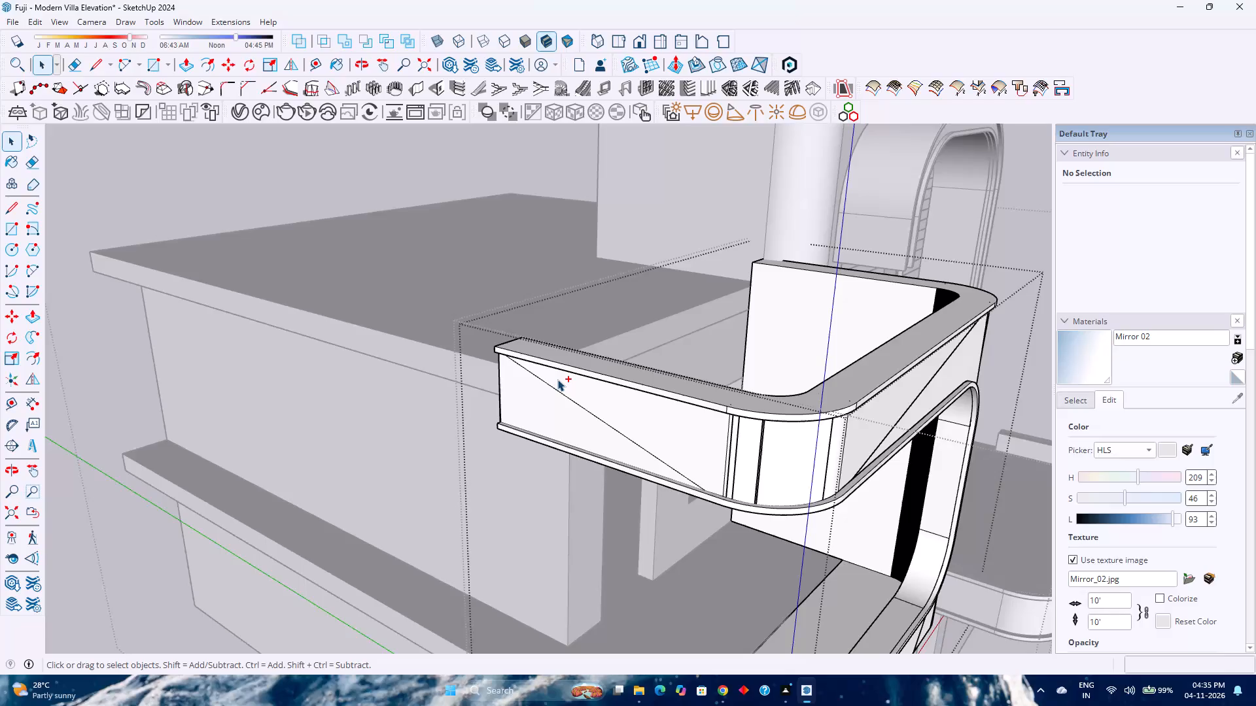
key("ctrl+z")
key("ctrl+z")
Examine the 2" bands along the upper and lower parapets' sides, especially the lower band's free end.
scroll(560, 378, "down", 4)
middle_click_drag(578, 409, 603, 350, "shift")
middle_click(604, 348, "shift")
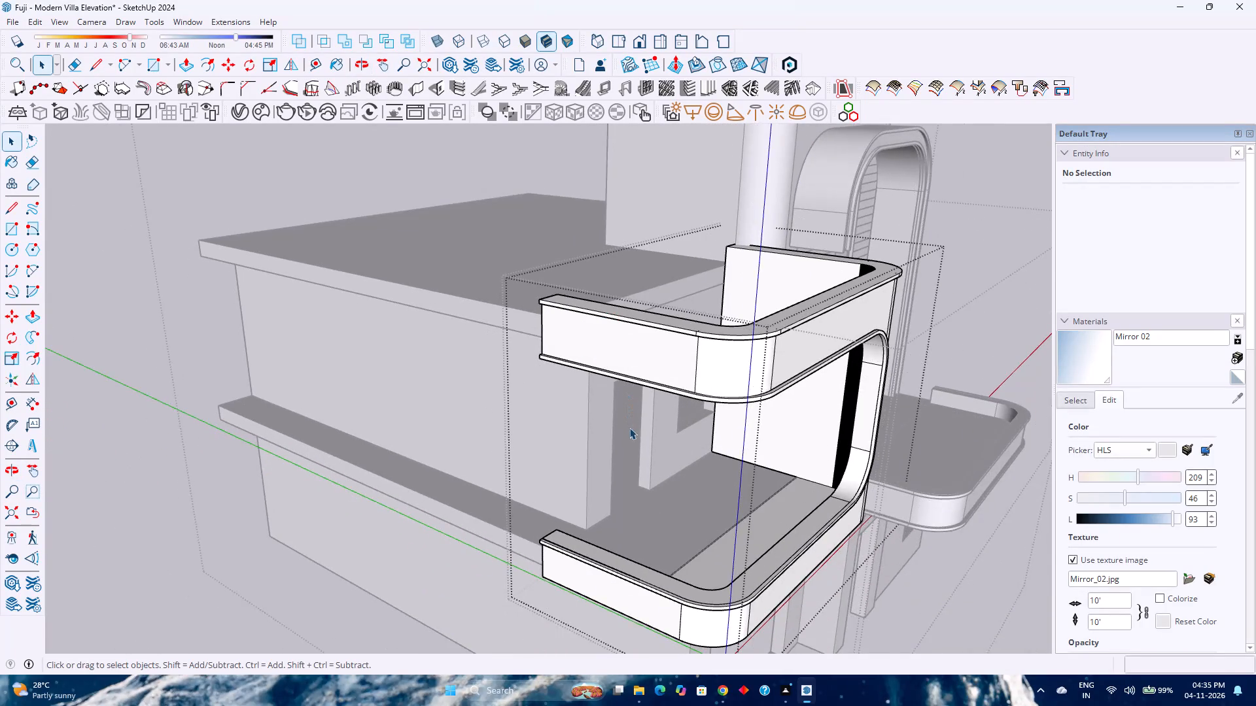
scroll(630, 428, "up", 2)
left_click(646, 362)
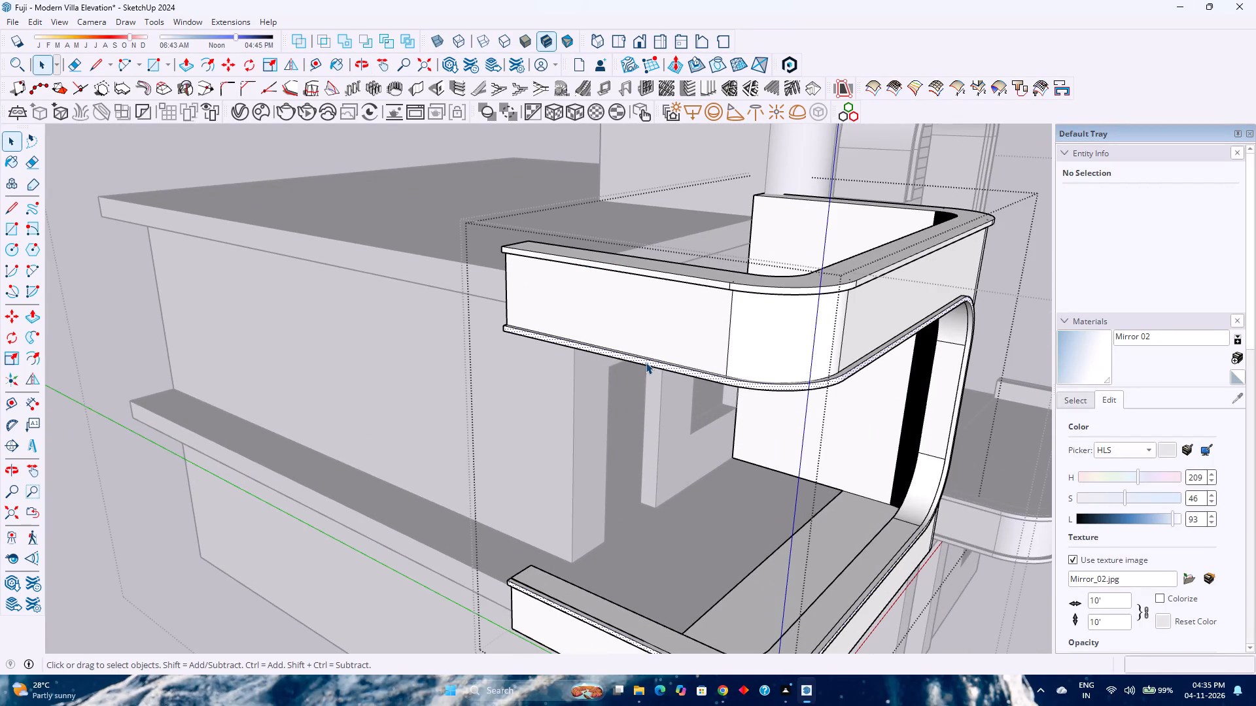
middle_click_drag(582, 450, 567, 401, "shift")
middle_click(568, 390, "shift")
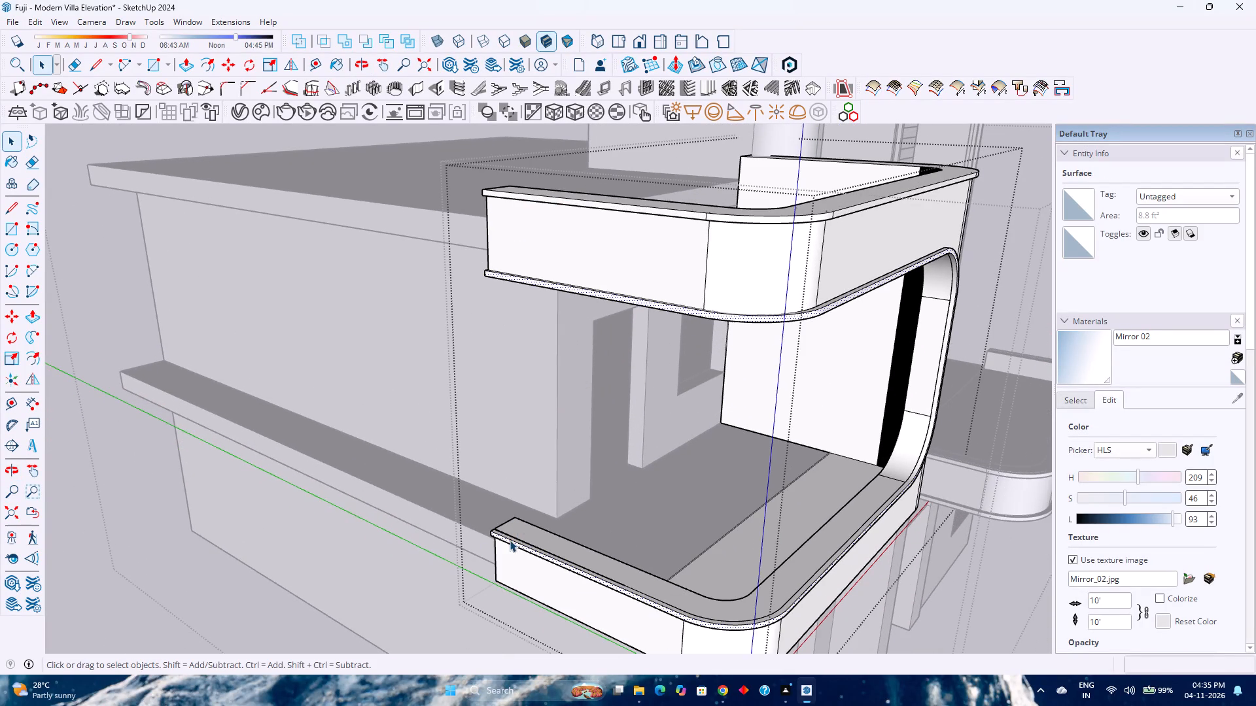
scroll(505, 549, "up", 6)
middle_click_drag(510, 548, 540, 480, "shift")
scroll(544, 477, "down", 4)
middle_click_drag(580, 482, 470, 546)
middle_click(470, 546)
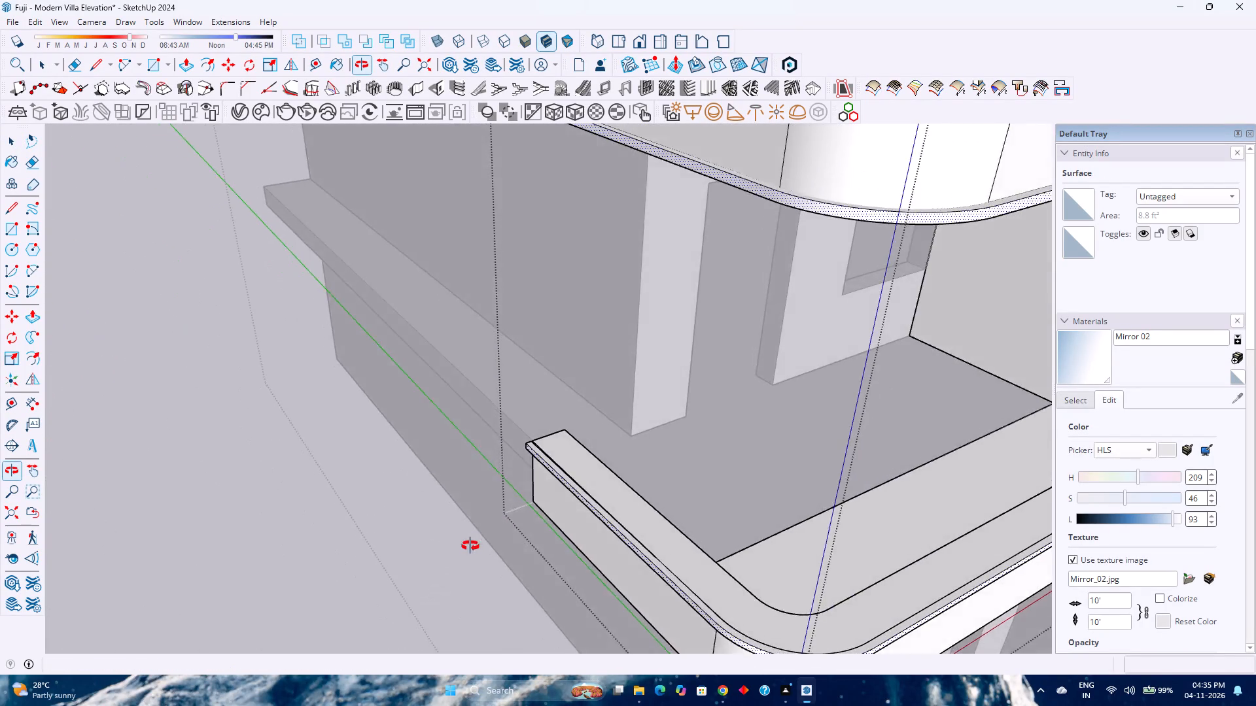
middle_click(470, 546)
scroll(525, 492, "down", 3)
middle_click_drag(637, 373, 569, 527, "shift")
scroll(591, 496, "up", 8)
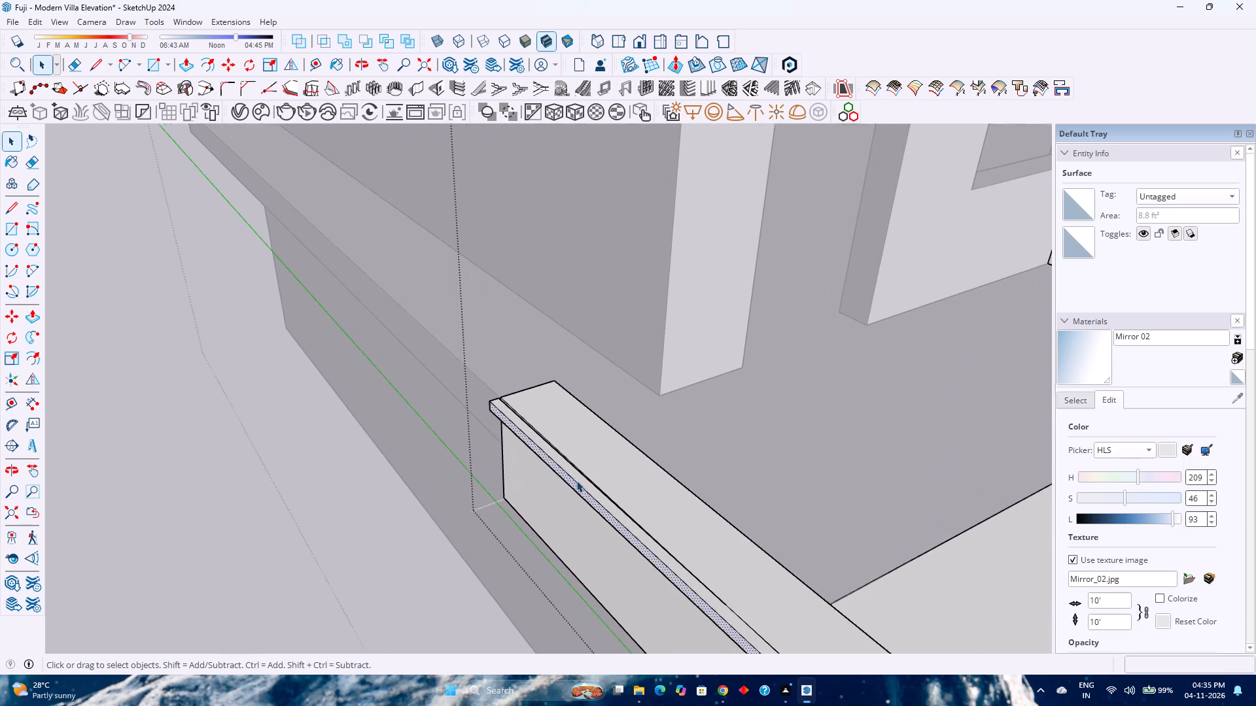
left_click(561, 465)
scroll(561, 465, "down", 4)
scroll(562, 465, "up", 6)
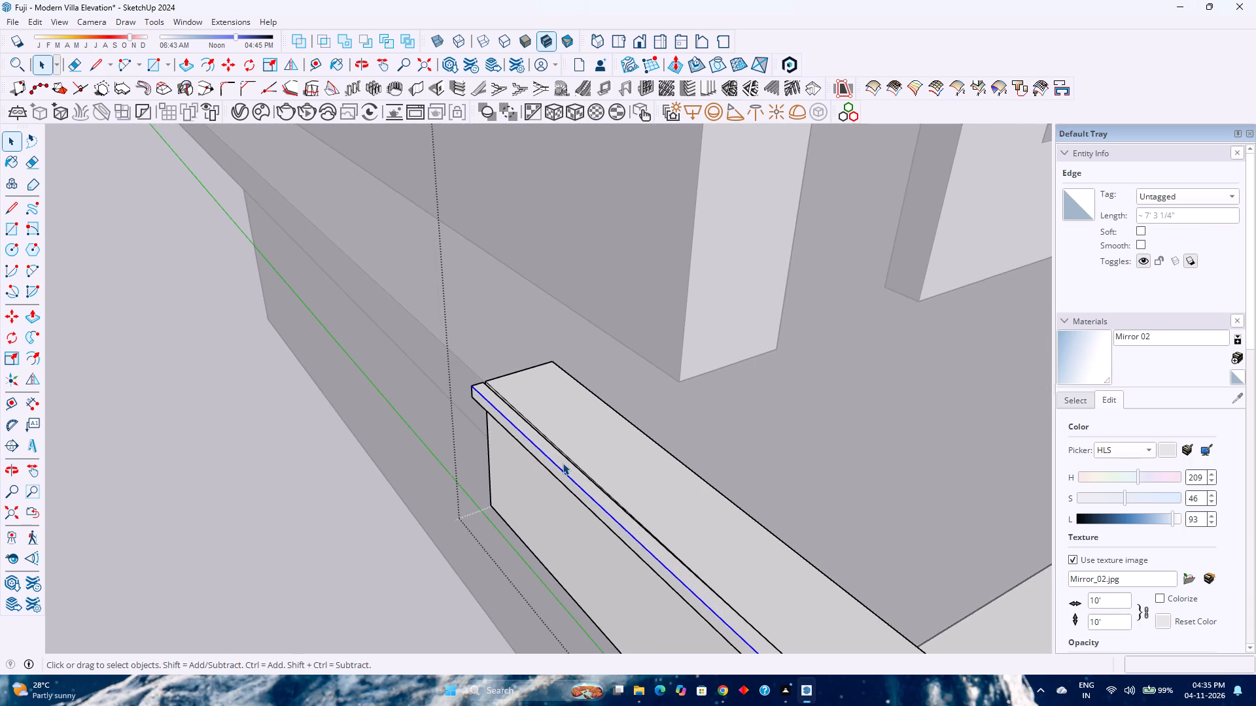
left_click(563, 463)
scroll(562, 463, "down", 12)
middle_click_drag(562, 463, 548, 522, "shift")
middle_click(548, 523, "shift")
middle_click(548, 525, "shift")
middle_click_drag(544, 525, 527, 465)
middle_click_drag(527, 463, 532, 453)
middle_click_drag(532, 453, 540, 446)
middle_click_drag(542, 445, 586, 428)
middle_click(586, 428)
middle_click(587, 428, "shift")
middle_click_drag(602, 427, 554, 521, "shift")
middle_click(554, 522, "shift")
scroll(578, 484, "up", 2)
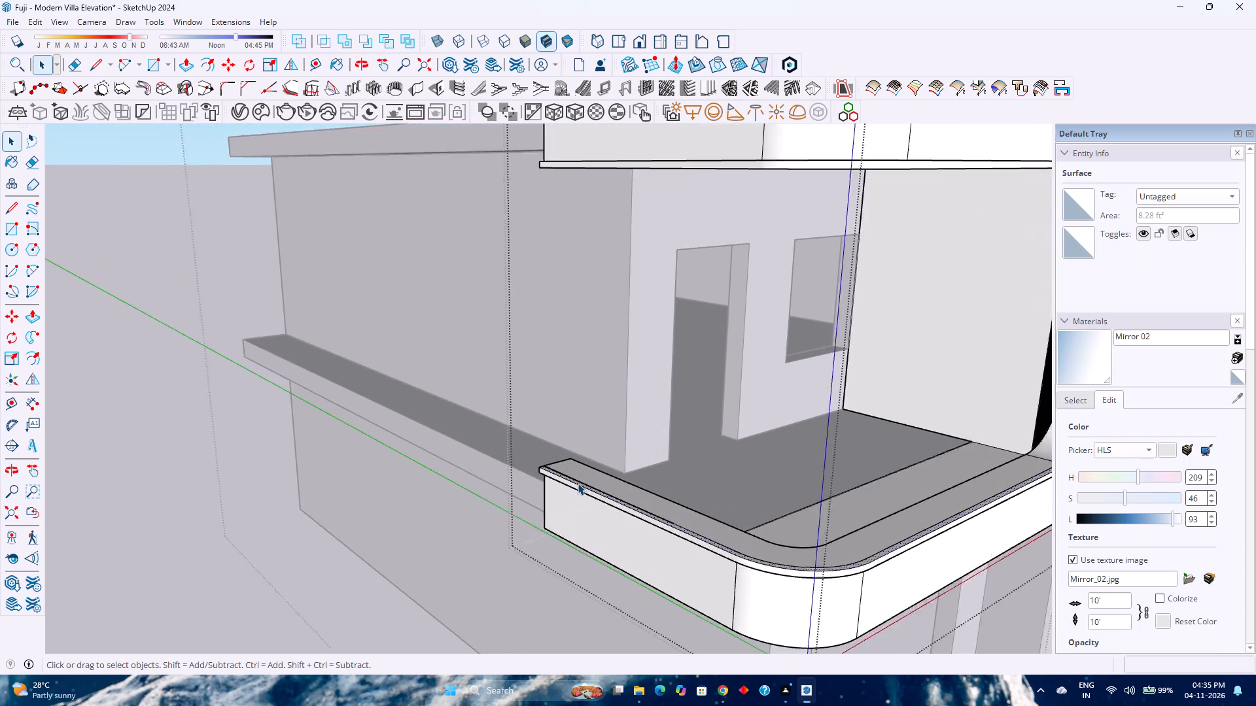
Draw split lines across the top and outer faces of the lower parapet's side band, starting with a 2" line across the top.
scroll(578, 483, "up", 3)
middle_click_drag(677, 538, 652, 509, "shift")
scroll(708, 535, "up", 2)
middle_click_drag(708, 535, 684, 494, "shift")
middle_click(684, 494, "shift")
middle_click_drag(682, 492, 663, 541)
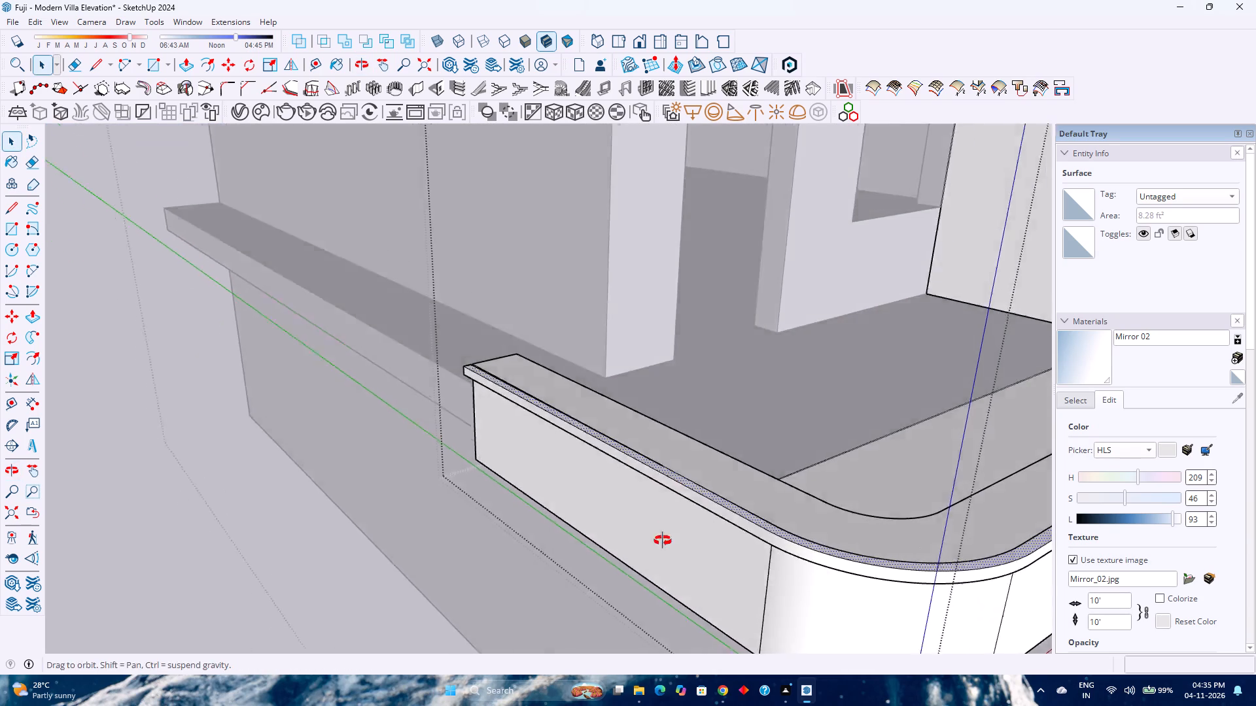
middle_click_drag(663, 541, 634, 582)
middle_click(634, 582)
key("l")
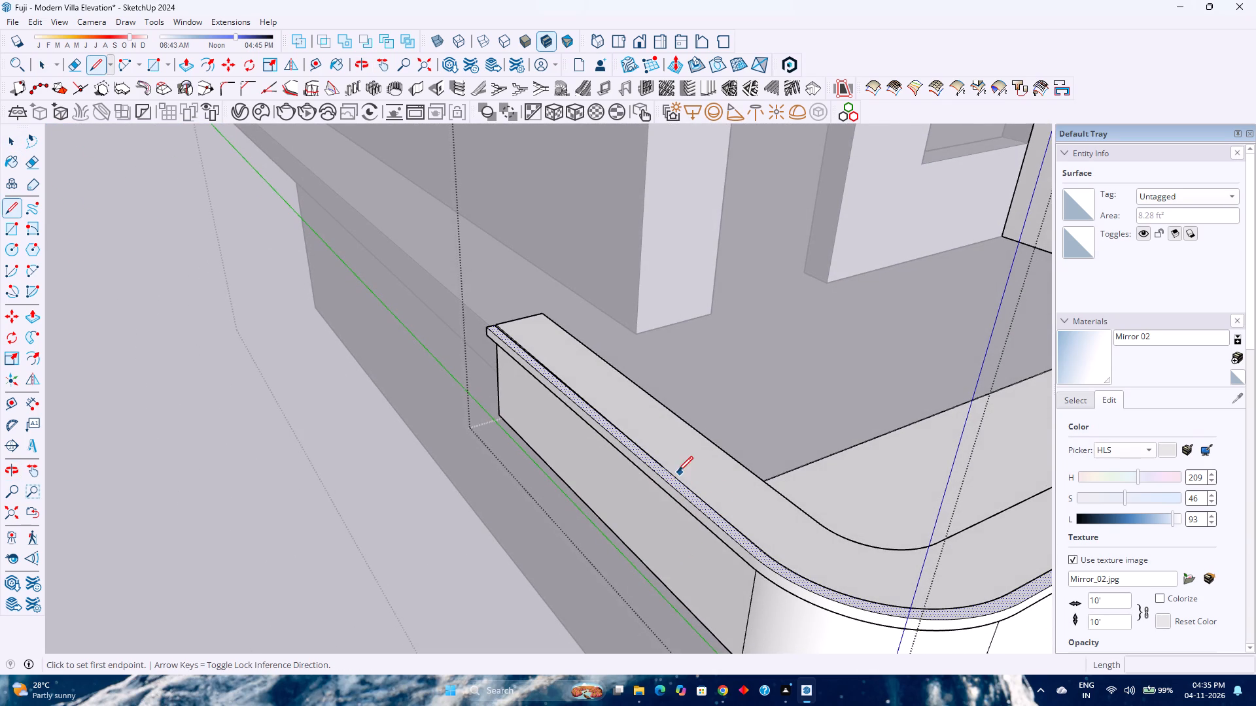
left_click(665, 466)
left_click(655, 469)
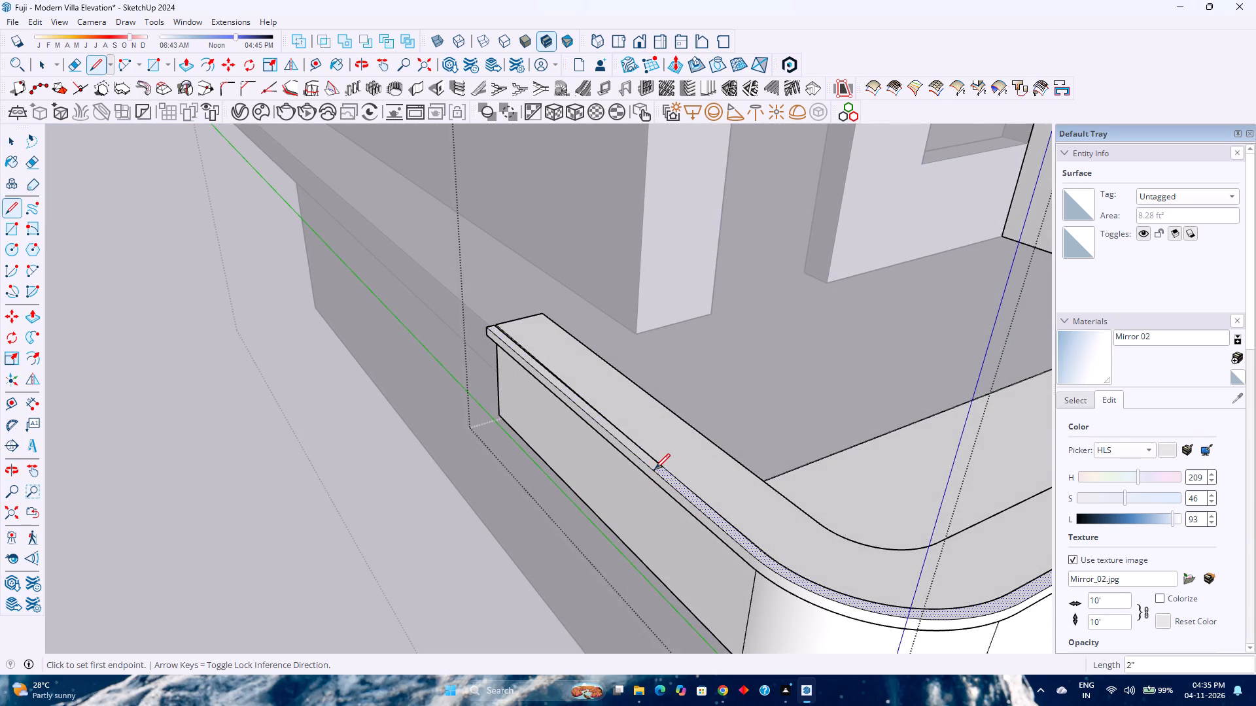
scroll(660, 466, "up", 11)
middle_click_drag(638, 480, 765, 441)
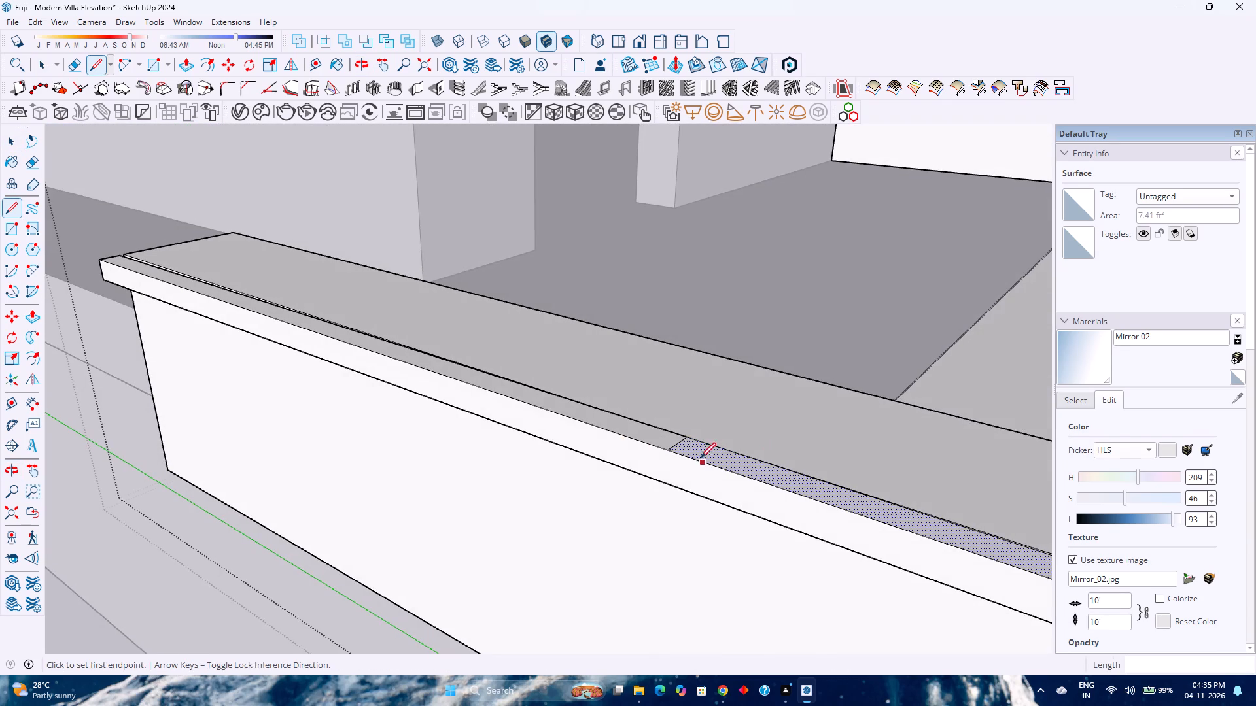
left_click(669, 454)
left_click(667, 478)
Continue the split around the lower band with lines across its underside and up its inner face.
middle_click_drag(650, 487, 709, 463)
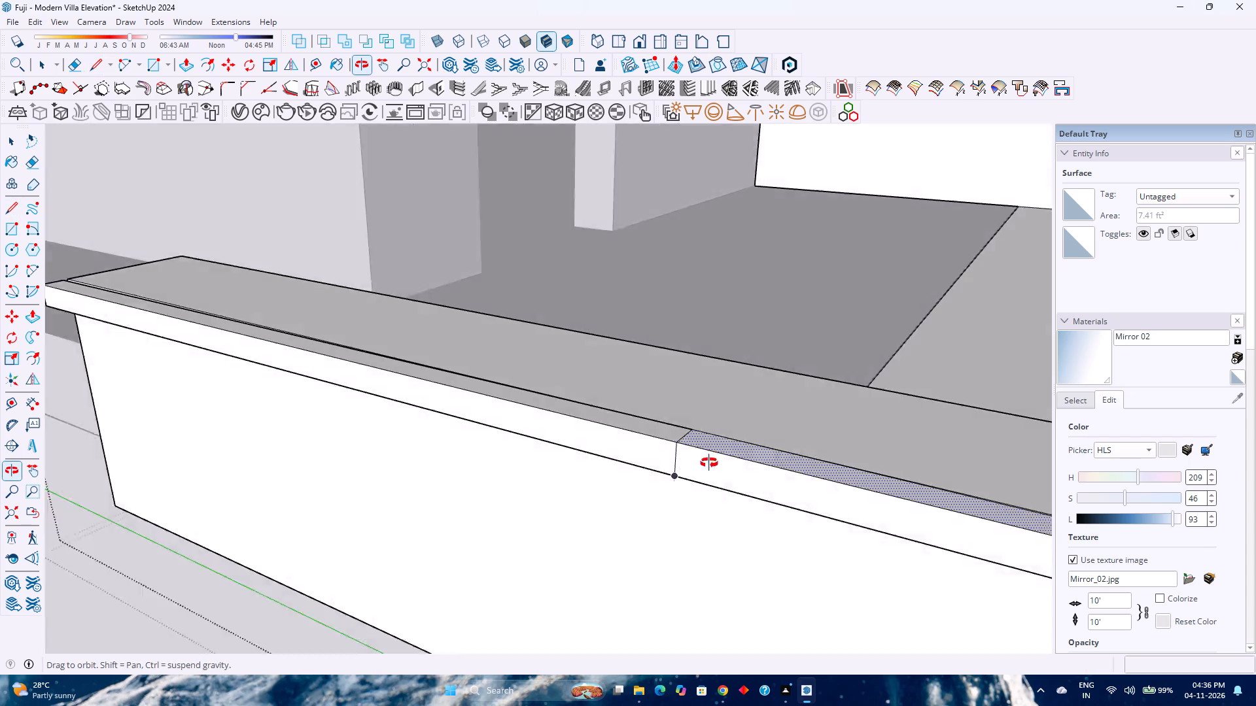
middle_click_drag(709, 463, 932, 401)
middle_click(932, 401)
scroll(724, 439, "up", 4)
middle_click_drag(717, 439, 805, 350)
middle_click_drag(805, 350, 813, 345)
scroll(724, 428, "up", 2)
middle_click_drag(724, 428, 752, 402)
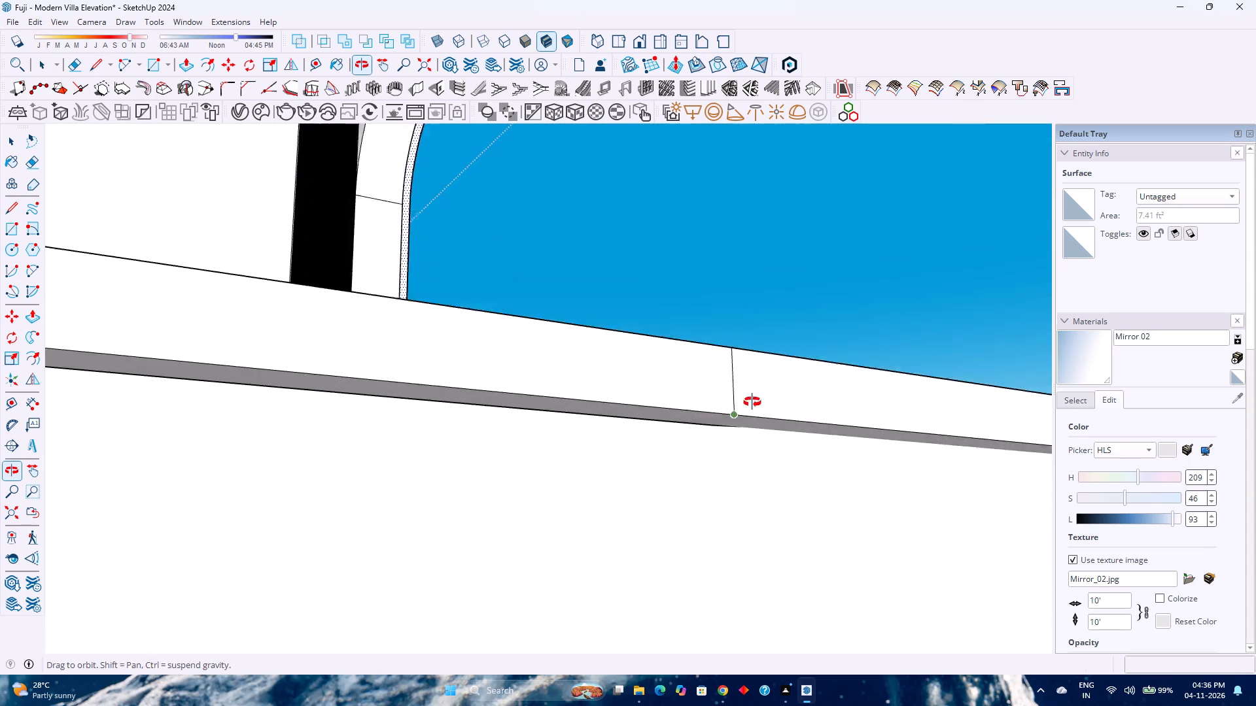
middle_click_drag(752, 402, 799, 367)
middle_click(800, 367)
left_click(744, 416)
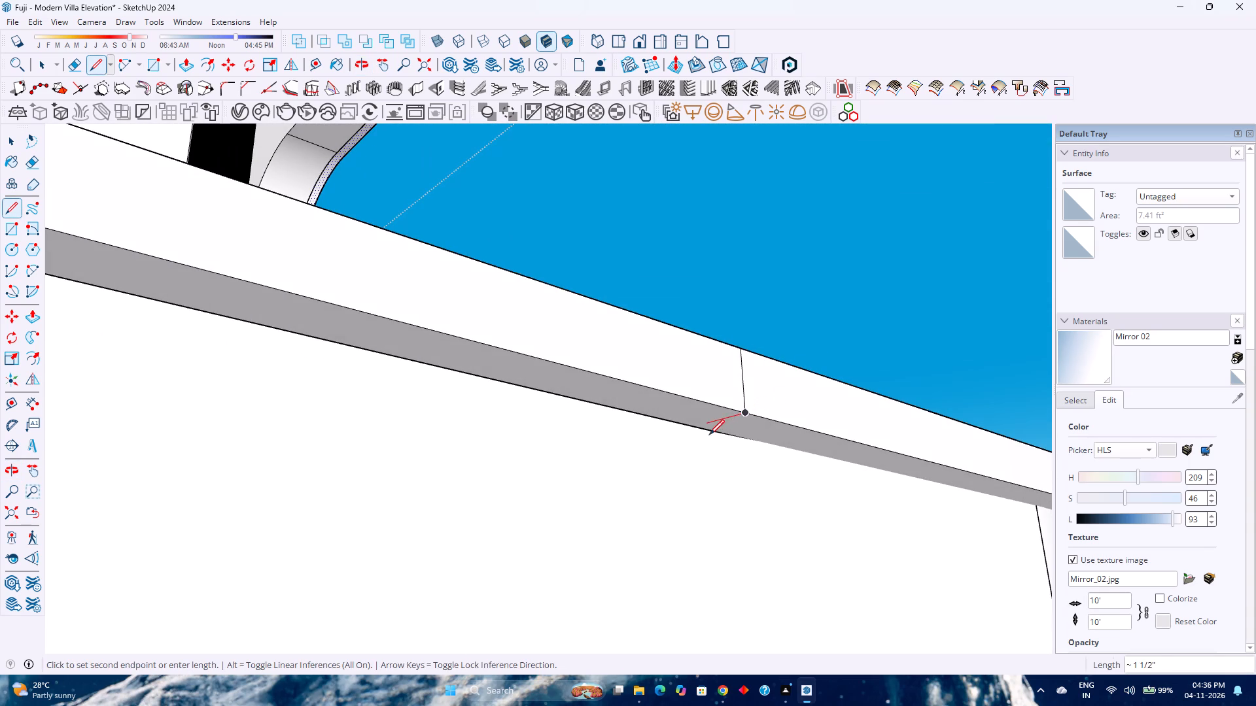
left_click(690, 426)
middle_click_drag(650, 429, 674, 425)
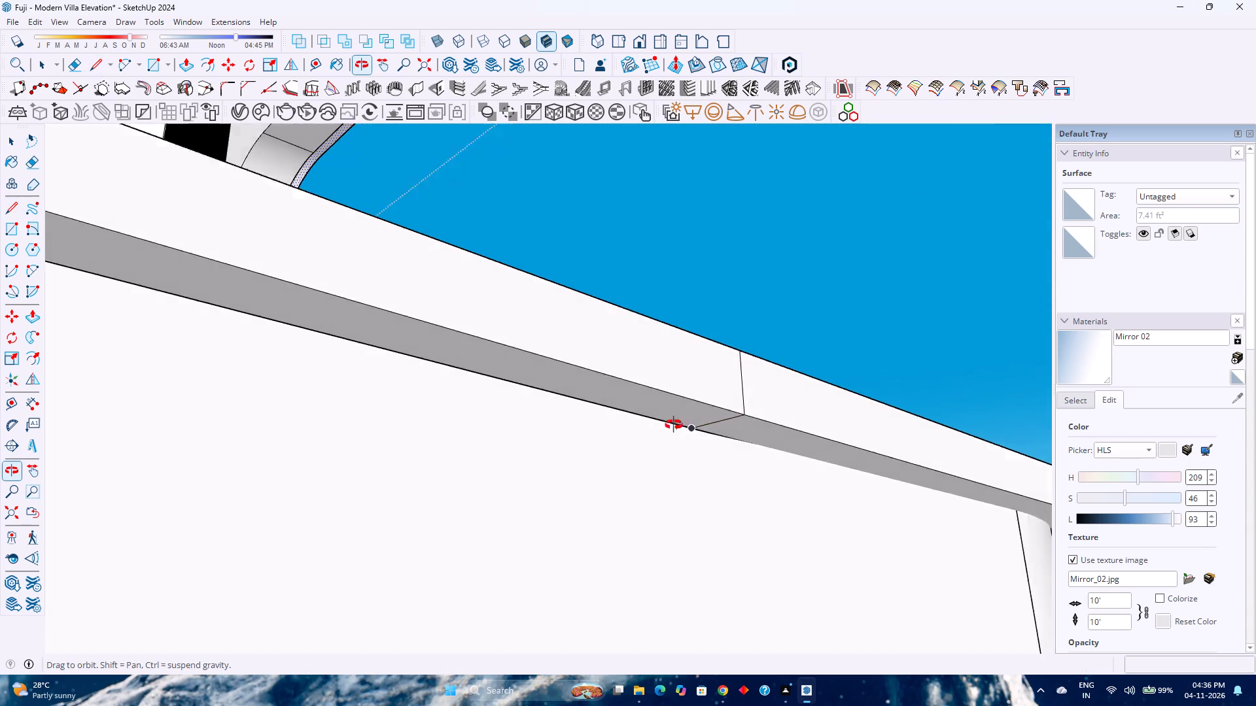
middle_click_drag(674, 425, 967, 492)
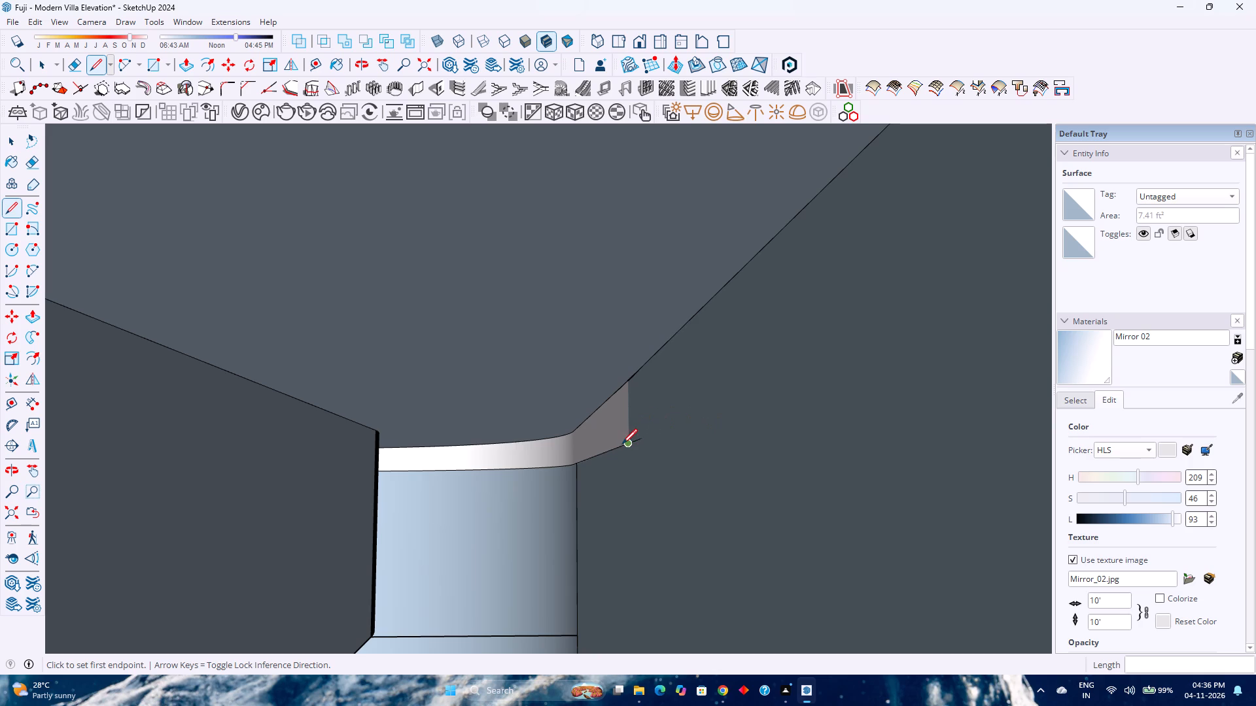
left_click(622, 444)
left_click(625, 386)
middle_click_drag(650, 426, 643, 428)
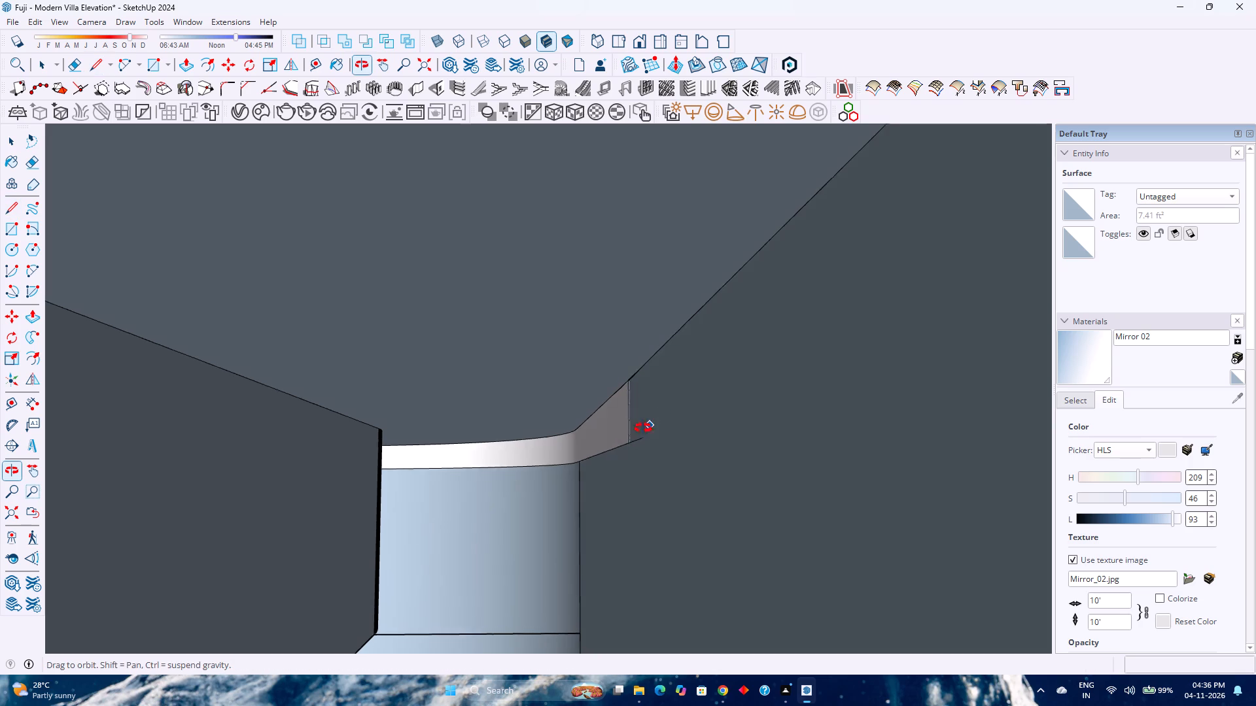
middle_click_drag(643, 428, 610, 434)
middle_click_drag(604, 434, 526, 446)
middle_click(526, 446)
middle_click_drag(525, 449, 568, 534)
middle_click(571, 538)
scroll(570, 533, "down", 2)
Select the five faces of the split band segment and rotate it about 0.4 degrees around its inner split corner to meet the parapet's end corner.
key("space")
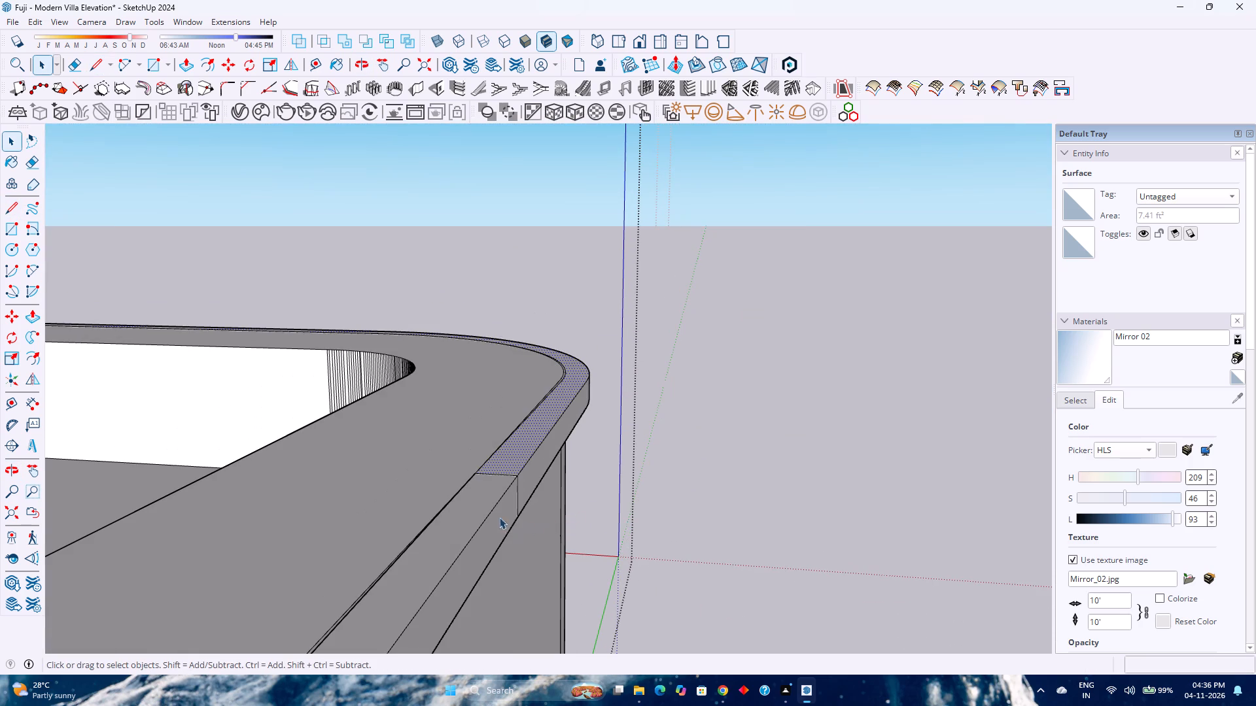
triple_click(490, 507)
left_click(495, 519)
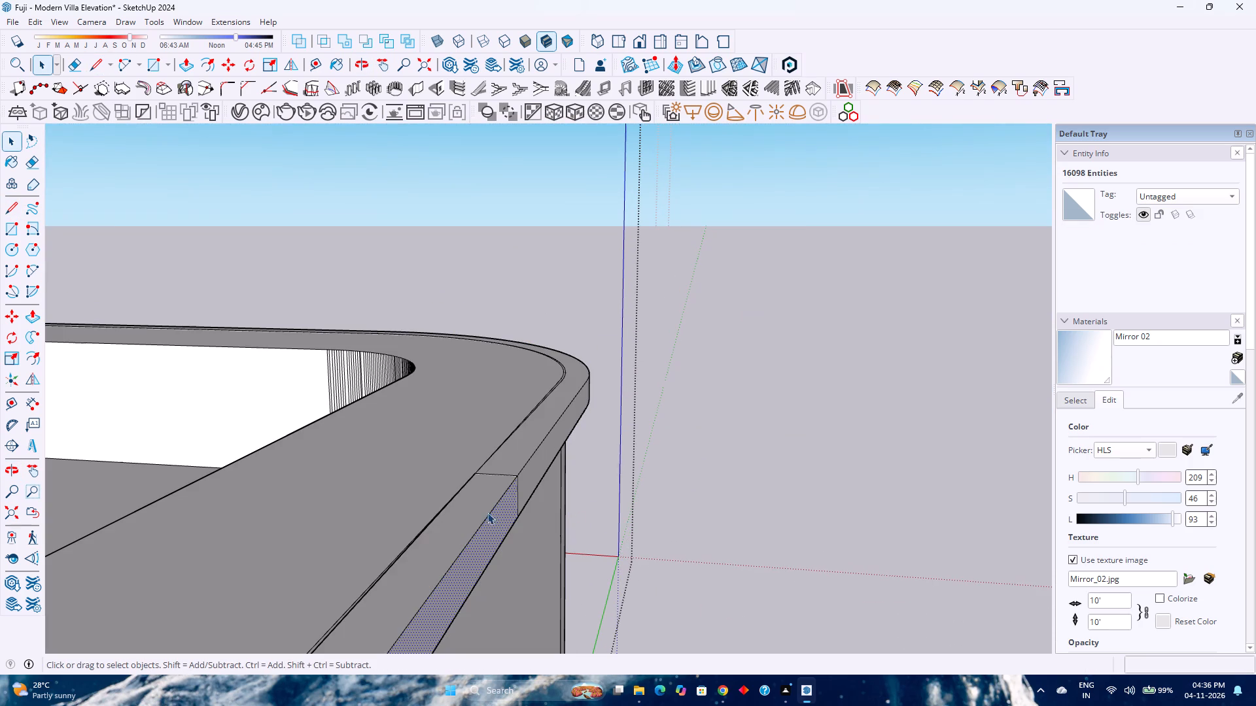
left_click(483, 511, "ctrl")
scroll(470, 535, "down", 2)
middle_click_drag(437, 548, 505, 428, "shift")
scroll(521, 412, "down", 4)
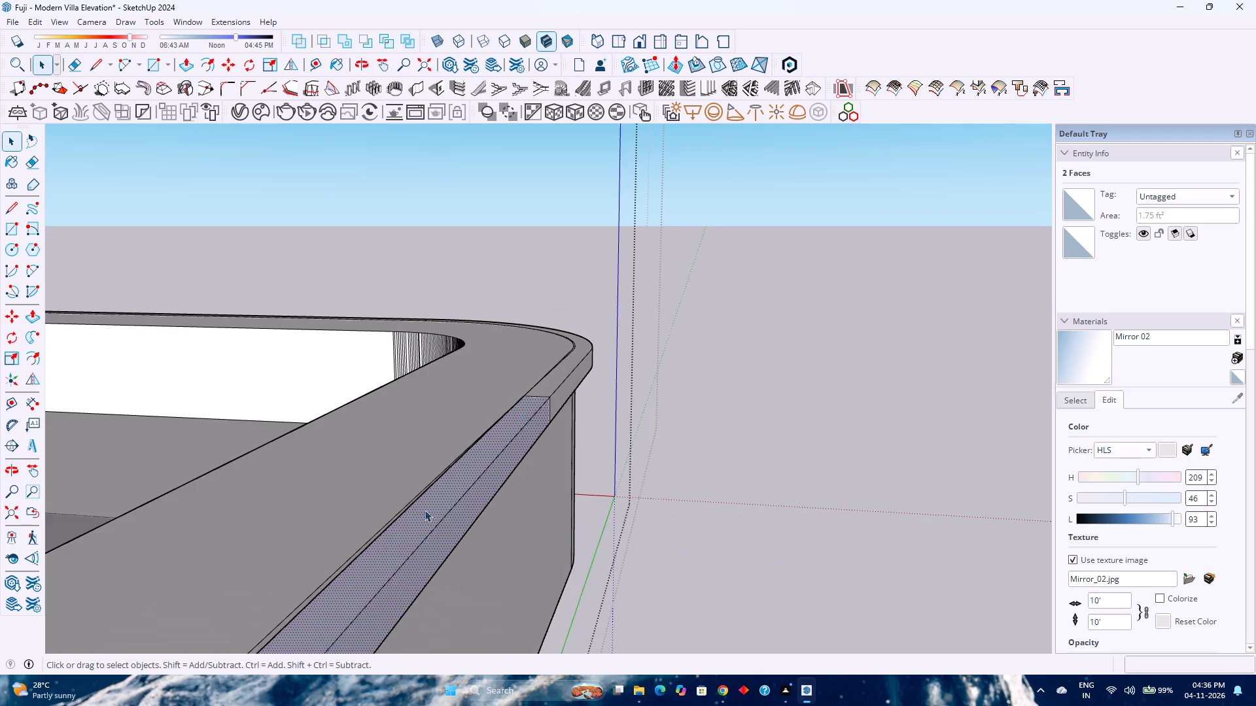
middle_click_drag(419, 513, 540, 405)
scroll(556, 399, "down", 5)
left_click(568, 448, "ctrl")
scroll(550, 463, "up", 3, "ctrl")
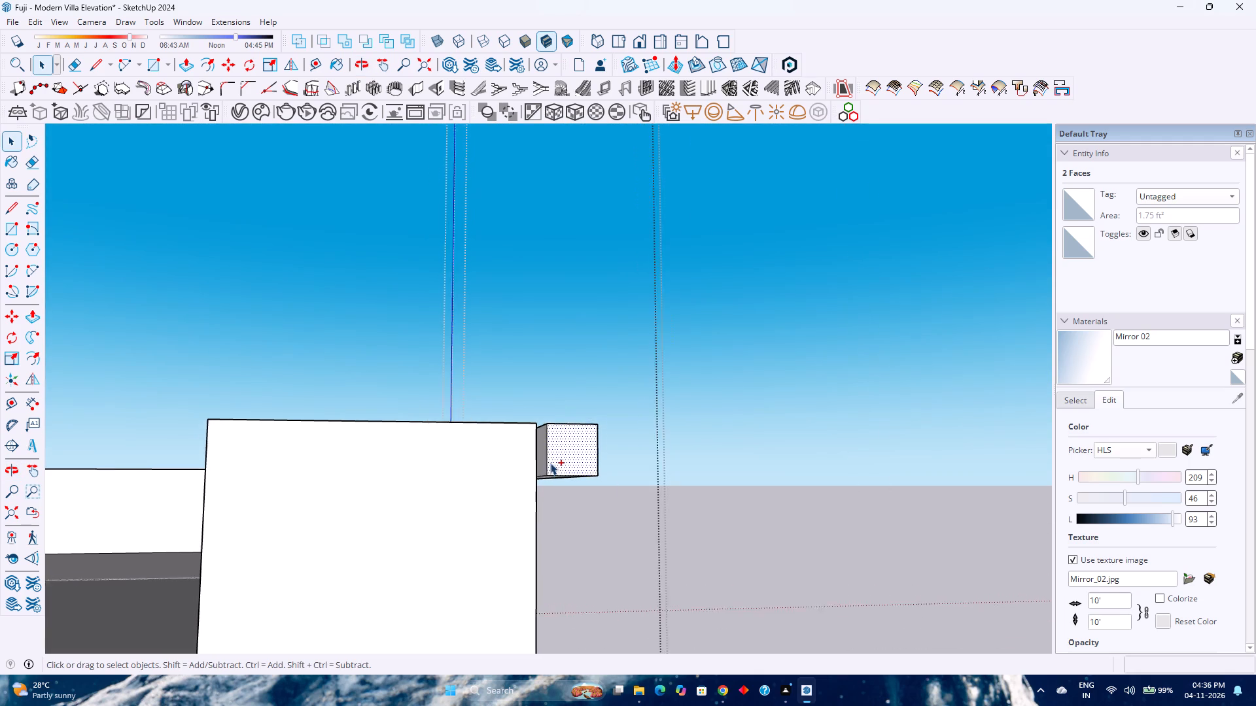
left_click(542, 450, "ctrl")
middle_click_drag(546, 477, 514, 442)
middle_click(514, 441)
scroll(567, 503, "up", 4)
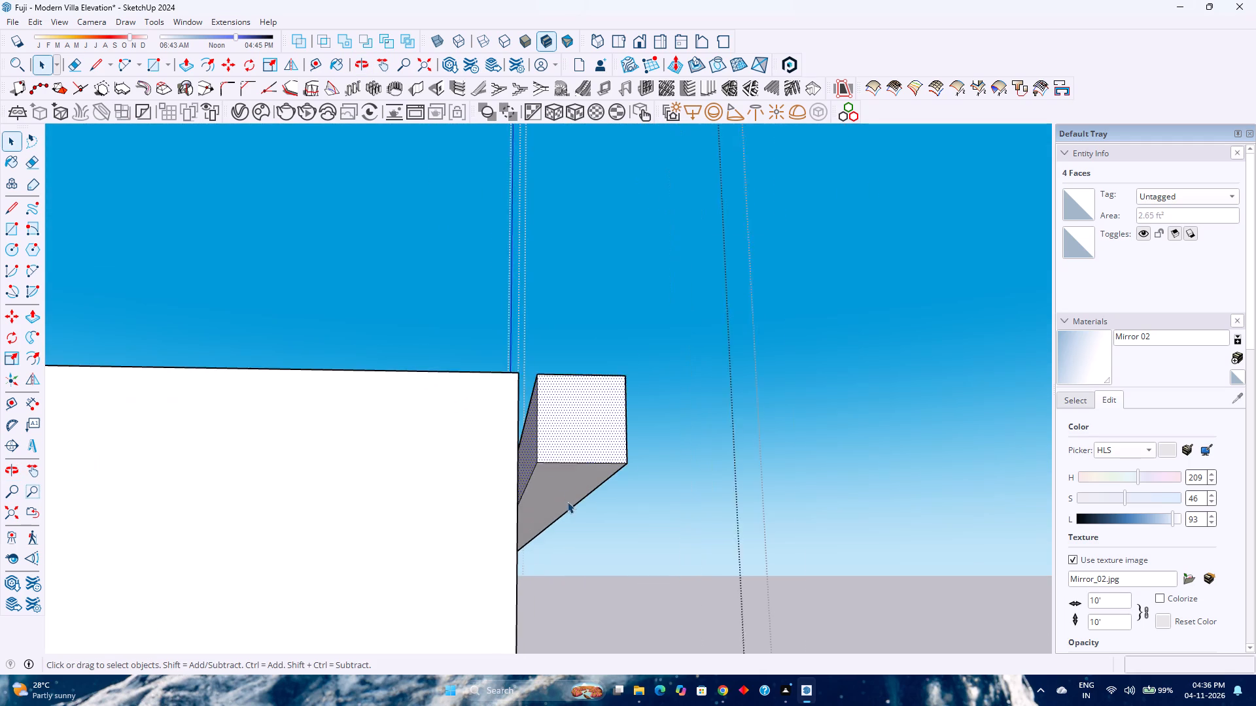
left_click(559, 471, "ctrl")
middle_click_drag(582, 482, 509, 593, "ctrl")
middle_click(508, 594, "ctrl")
scroll(529, 533, "down", 4)
middle_click_drag(560, 460, 307, 577)
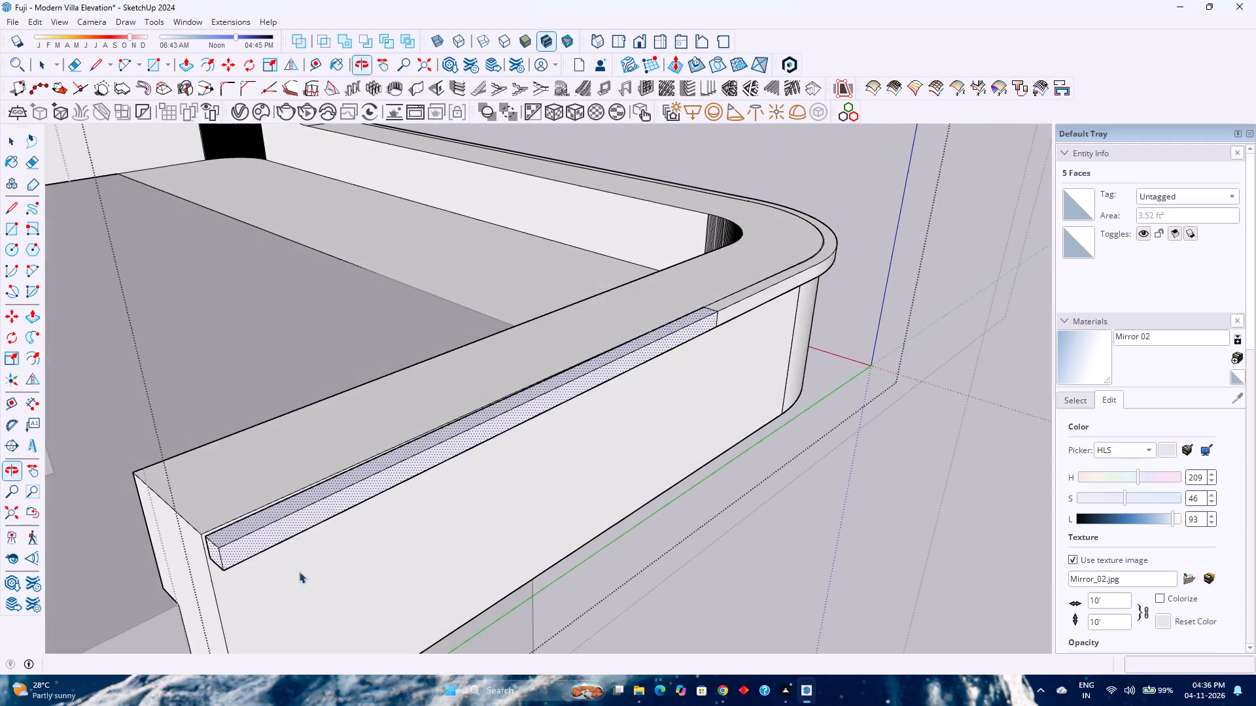
middle_click(302, 576)
scroll(599, 436, "down", 2)
middle_click_drag(631, 430, 693, 524, "shift")
middle_click_drag(700, 514, 400, 554)
middle_click(395, 554)
scroll(691, 487, "up", 3)
middle_click_drag(686, 496, 523, 565)
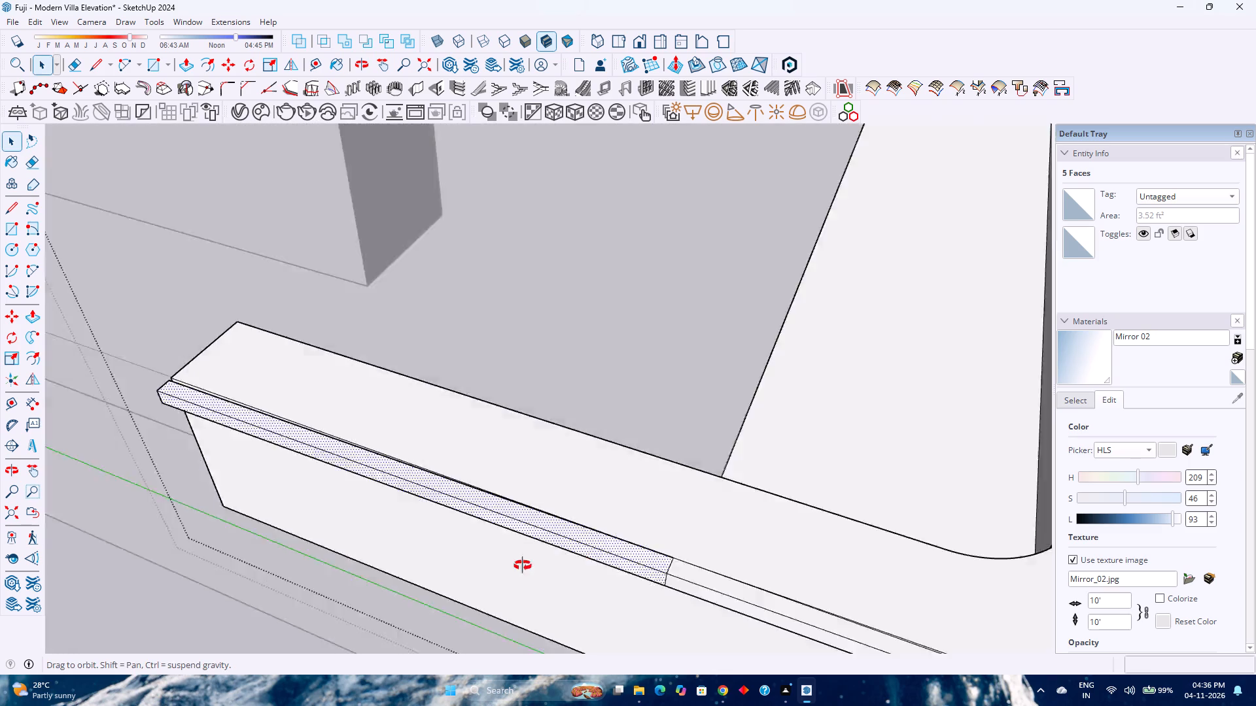
middle_click_drag(523, 565, 430, 582)
left_click(245, 69)
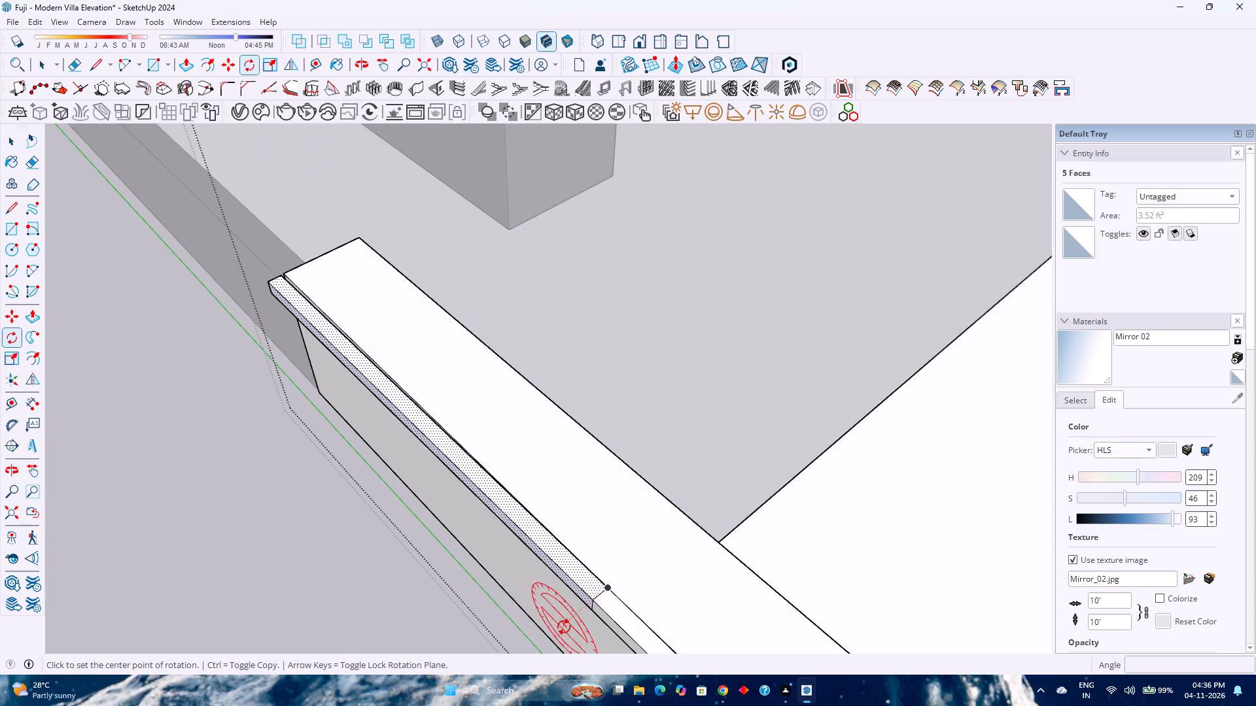
left_click(608, 588)
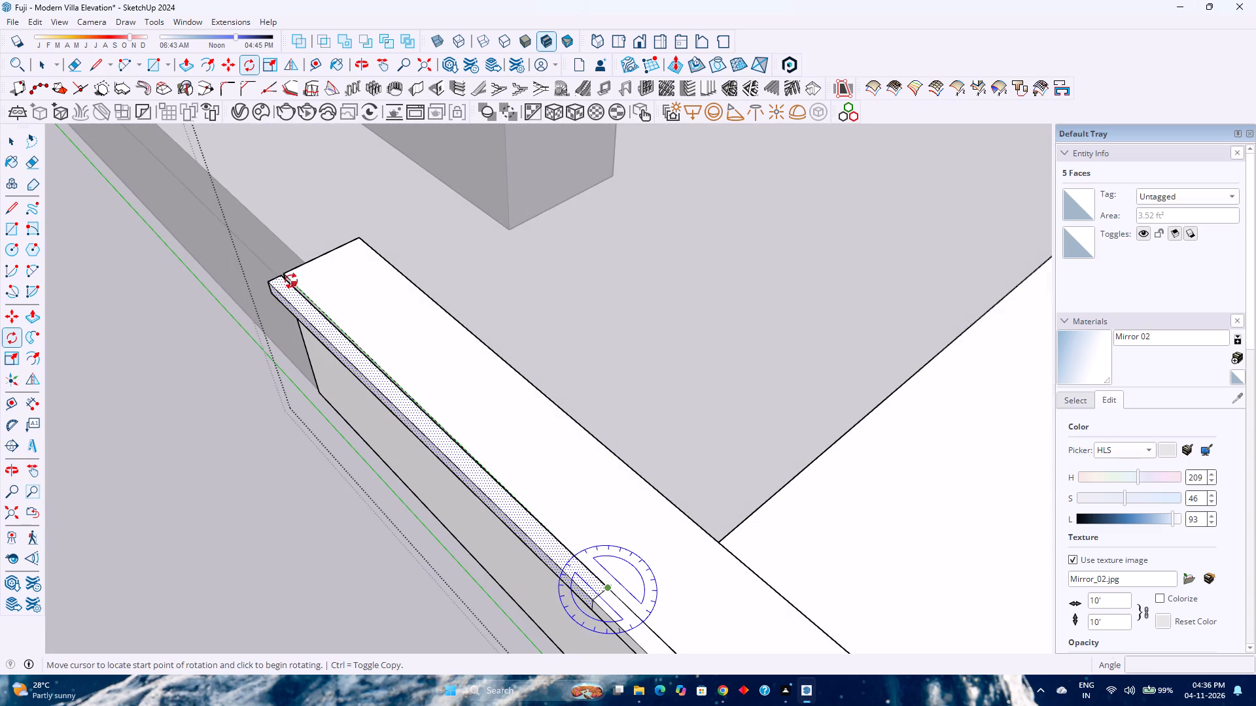
scroll(279, 277, "up", 15)
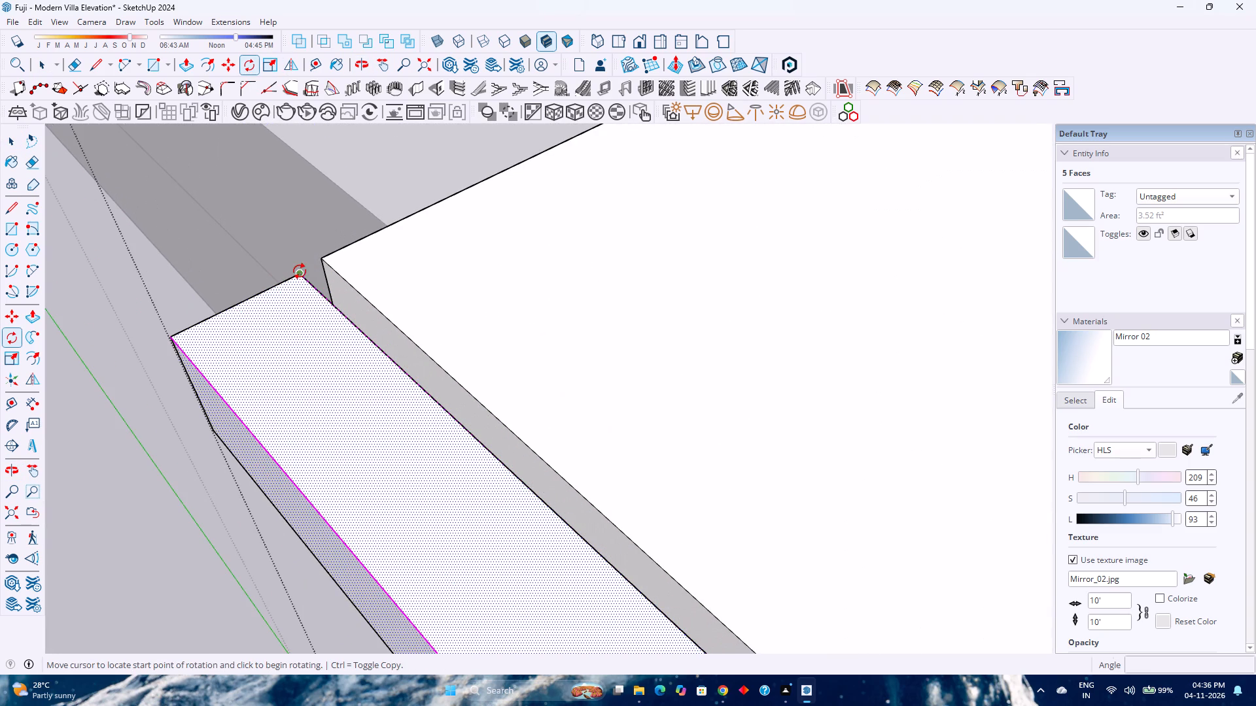
left_click(300, 271)
left_click(323, 258)
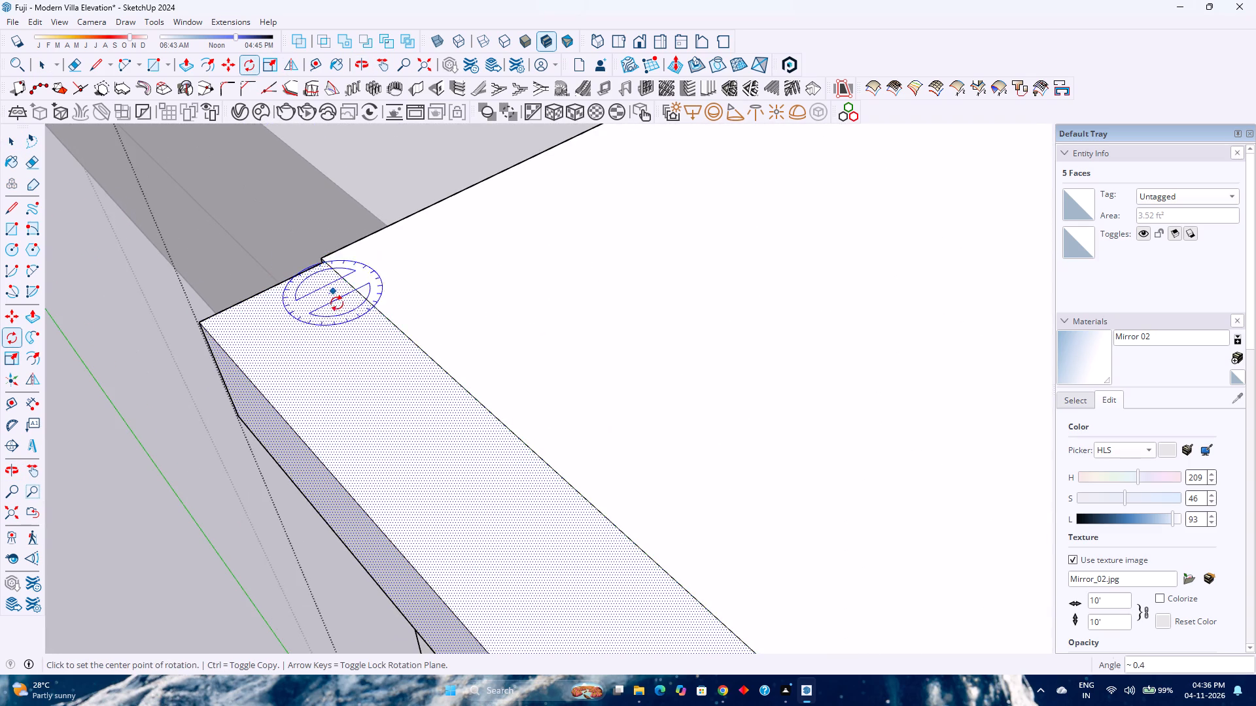
Delete the split edges on the top and outer faces of the lower parapet's band.
scroll(361, 339, "down", 20)
scroll(361, 339, "down", 8)
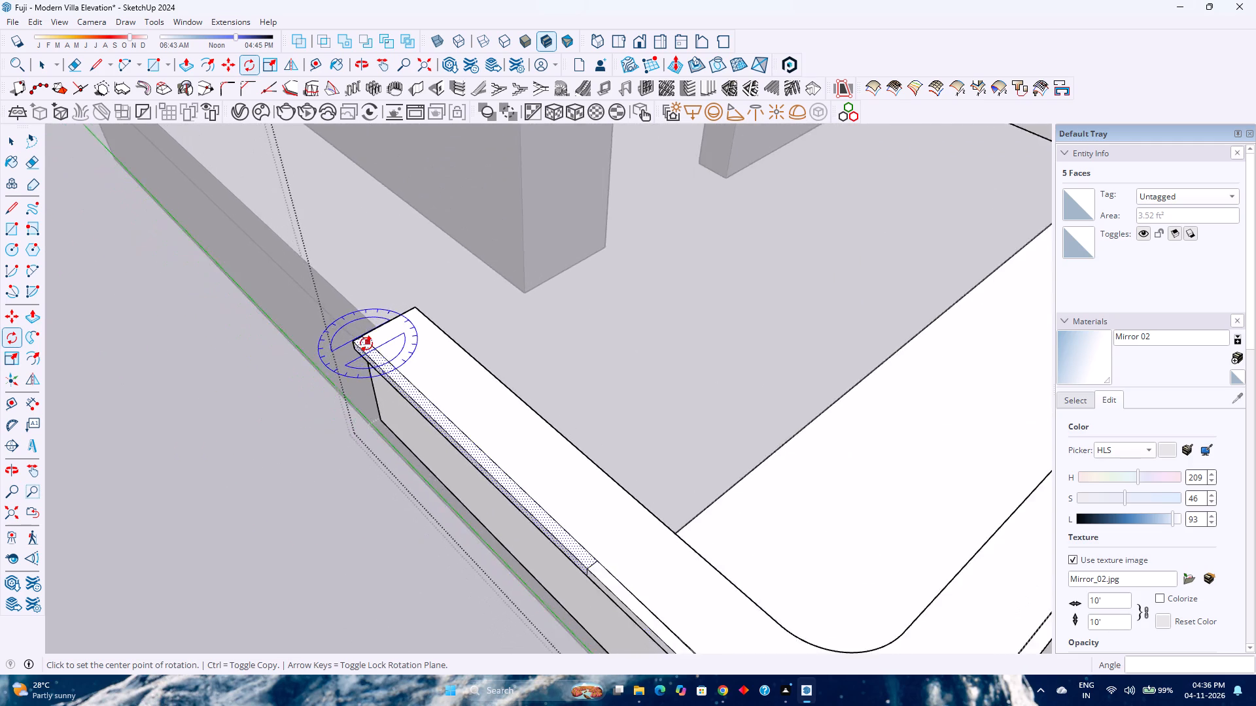
scroll(366, 344, "down", 3)
middle_click_drag(366, 345, 384, 493, "shift")
middle_click(384, 493, "shift")
scroll(383, 480, "down", 4)
middle_click_drag(381, 480, 654, 511)
middle_click_drag(648, 496, 519, 503, "shift")
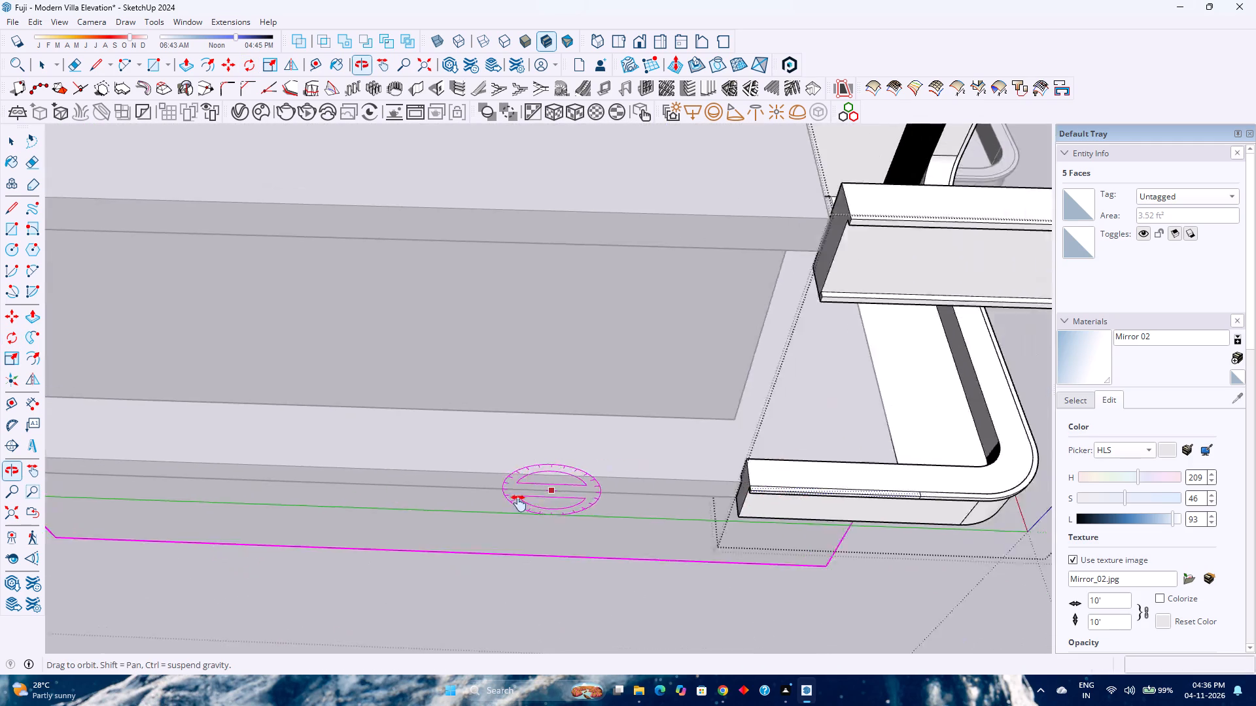
middle_click_drag(519, 503, 296, 550, "shift")
middle_click(296, 550, "shift")
scroll(542, 560, "up", 13)
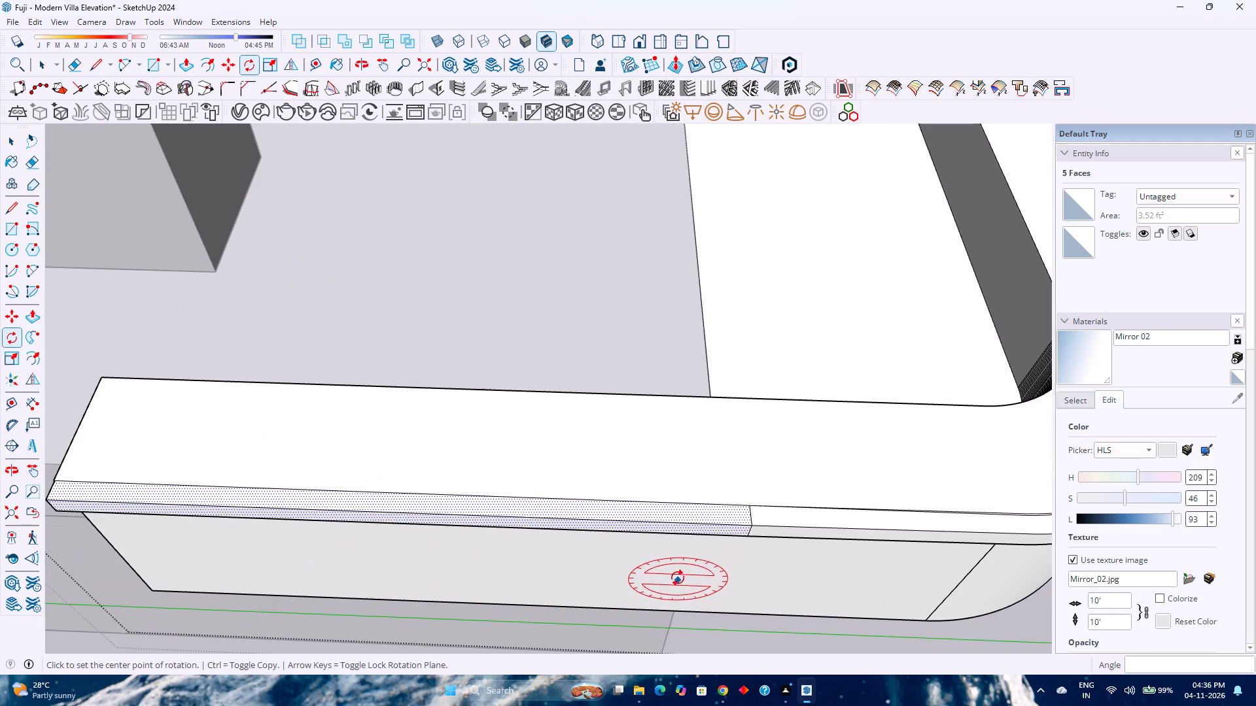
key("space")
scroll(750, 523, "up", 3)
left_click(751, 516)
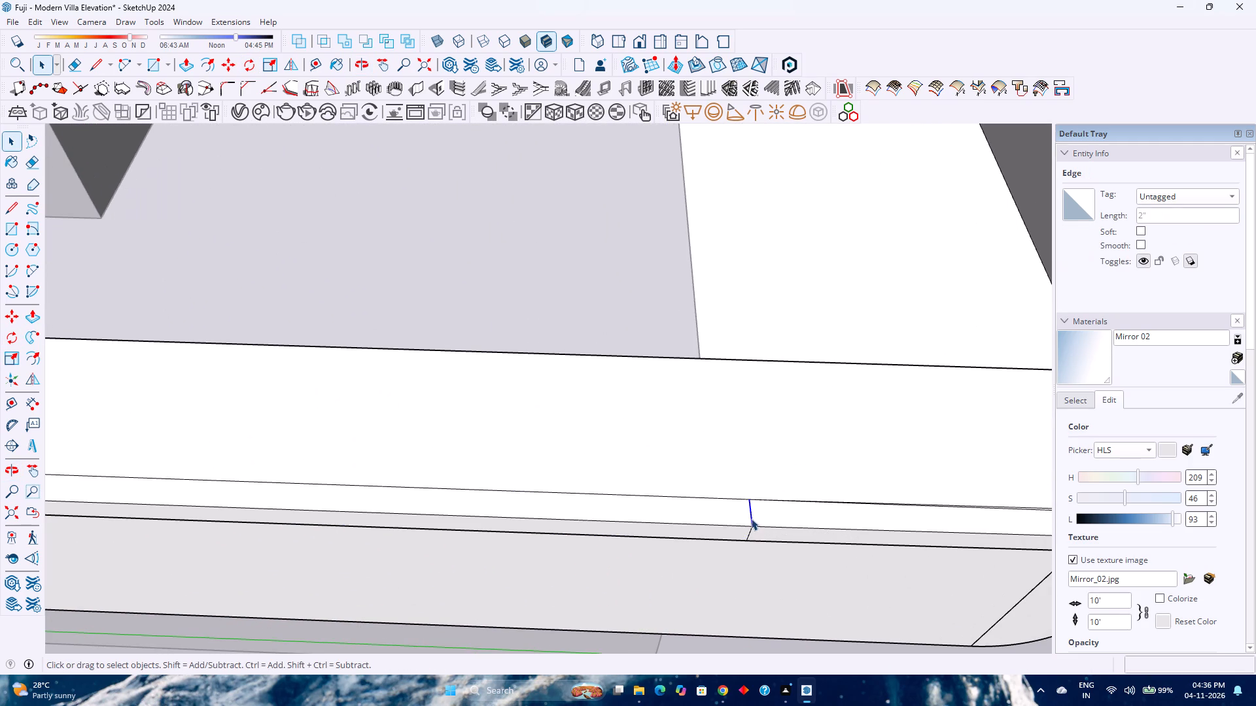
key("Delete")
left_click(749, 533)
key("Delete")
Close the outer face of the lower parapet's side band with a 2" end line and a 7' 3 1/4" by 2" rectangle.
scroll(735, 539, "down", 6)
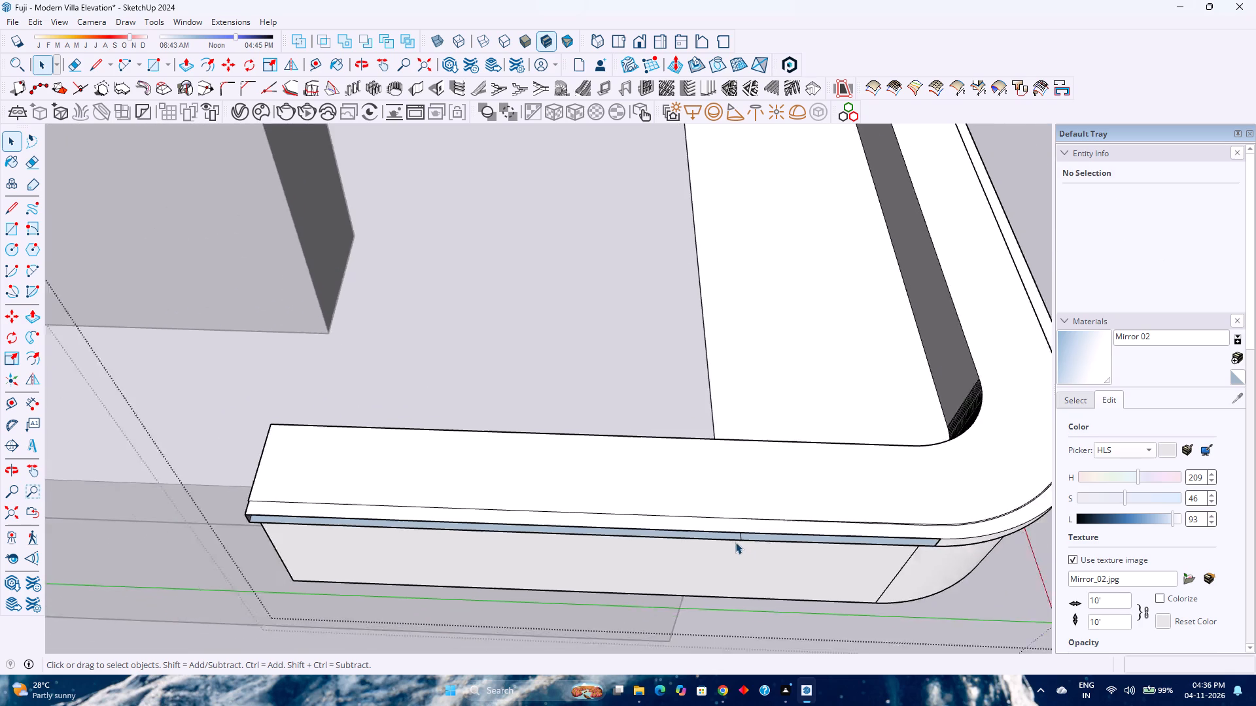
scroll(735, 542, "down", 2)
middle_click_drag(683, 554, 716, 484)
middle_click(716, 484)
scroll(203, 551, "up", 4)
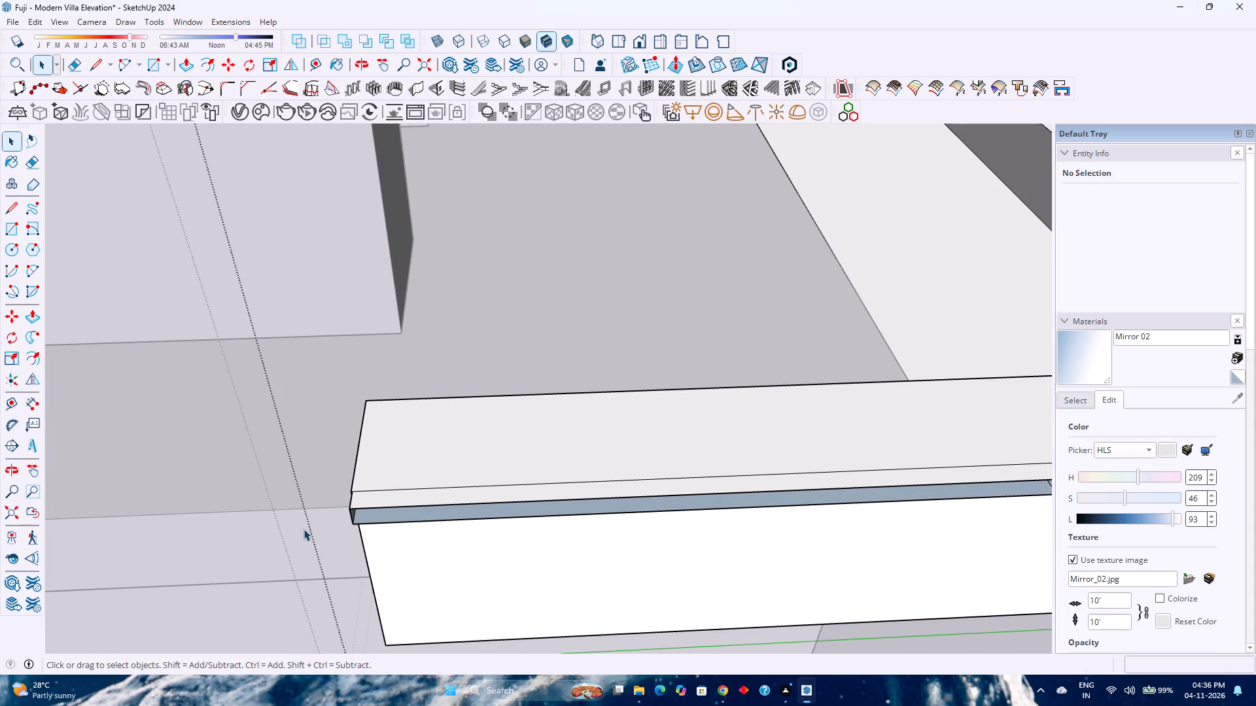
key("l")
left_click(350, 508)
left_click(353, 526)
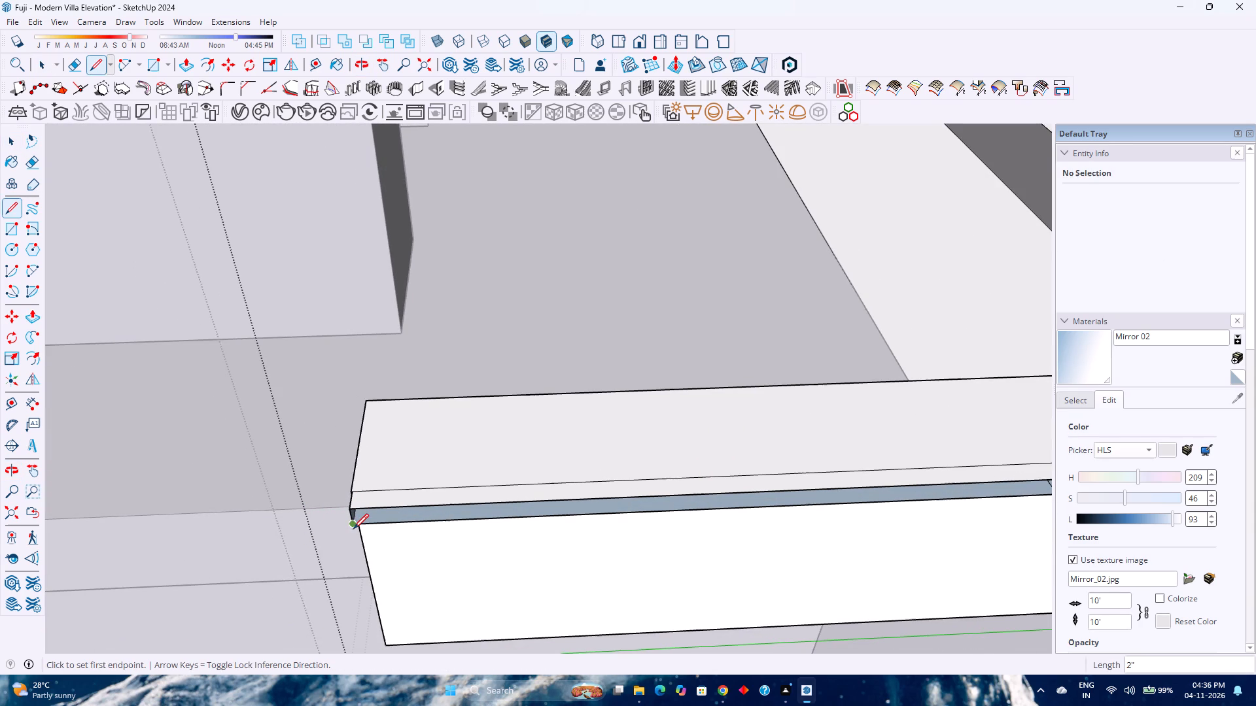
key("r")
left_click(351, 509)
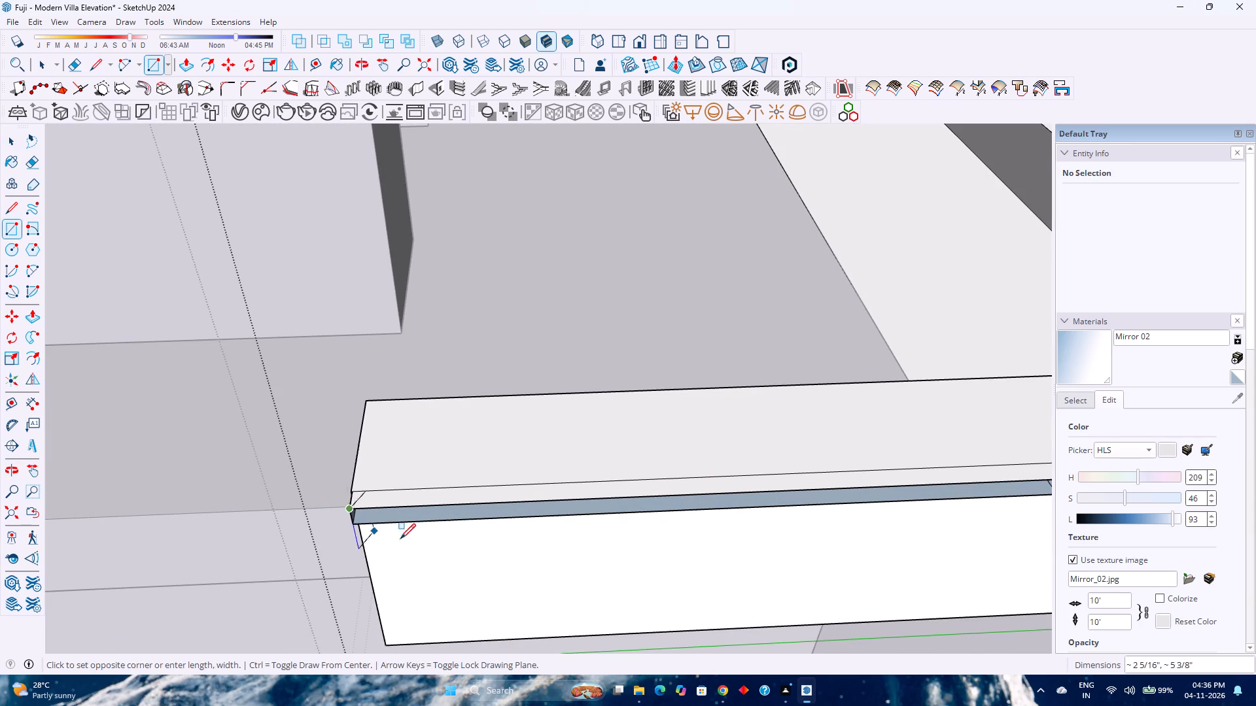
scroll(461, 541, "down", 8)
middle_click_drag(650, 526, 515, 526, "shift")
middle_click(515, 526)
scroll(714, 503, "up", 7)
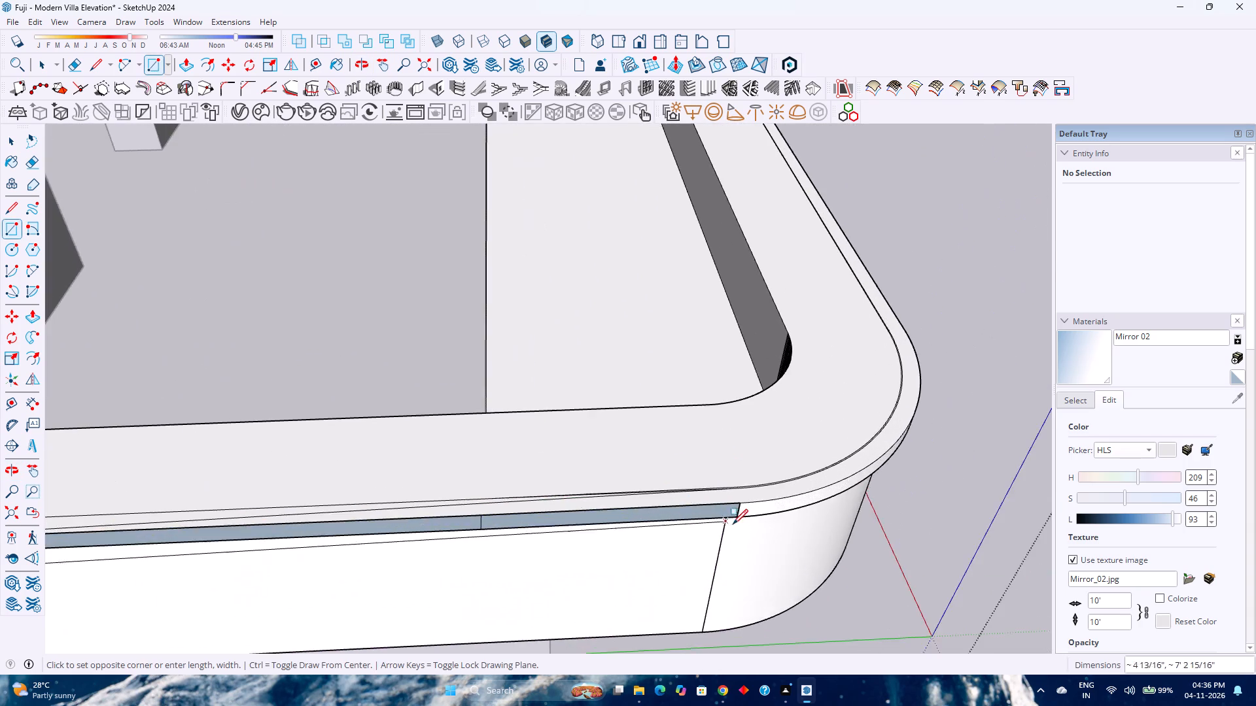
scroll(733, 524, "up", 13)
left_click(741, 511)
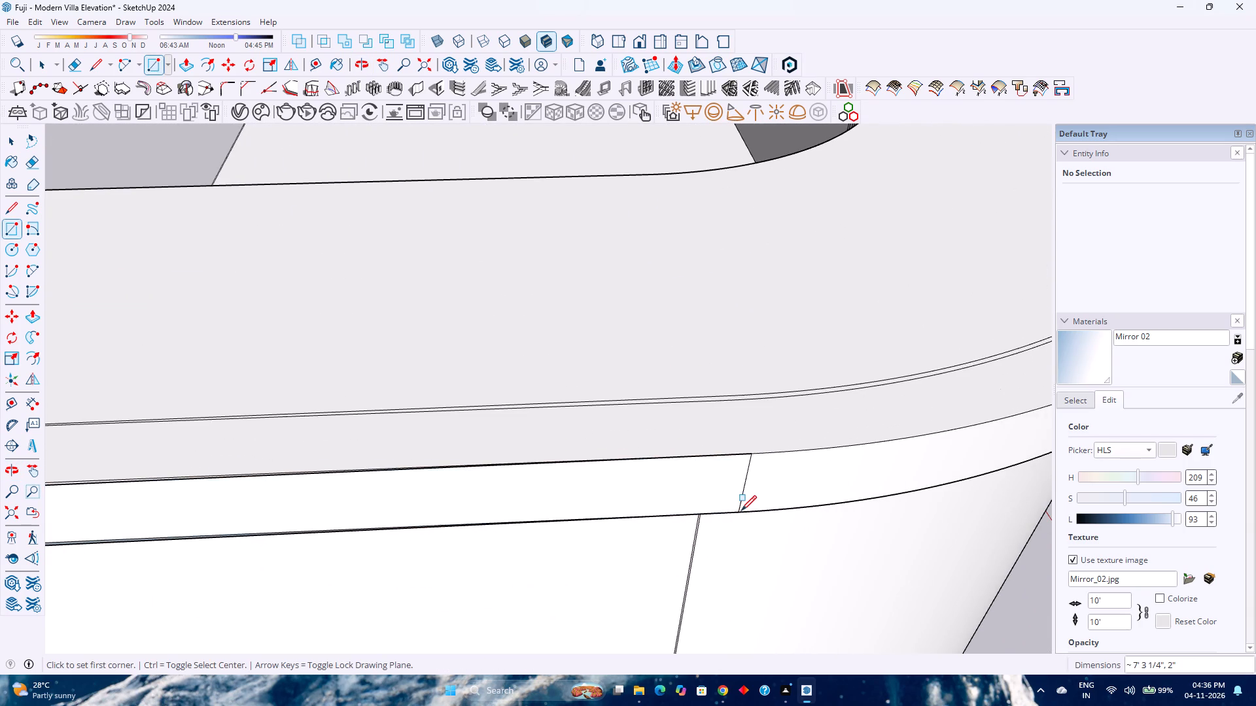
Delete the leftover sliver faces under the lower side band, the short edge between them and the extra edges along its top.
scroll(687, 506, "down", 2)
key("space")
scroll(591, 496, "down", 3)
middle_click_drag(336, 509, 620, 493)
middle_click(625, 492)
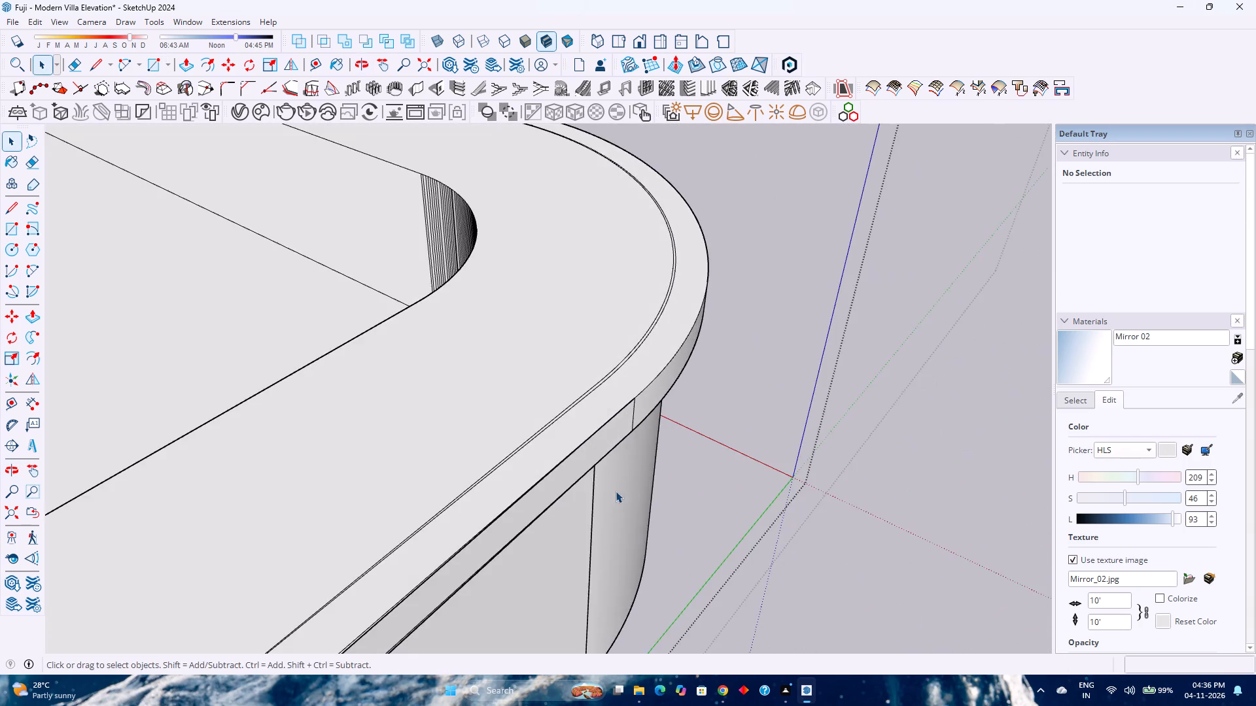
scroll(616, 491, "down", 4)
middle_click_drag(381, 555, 580, 407, "shift")
middle_click(588, 401, "shift")
scroll(619, 433, "down", 3)
middle_click_drag(542, 559, 561, 475)
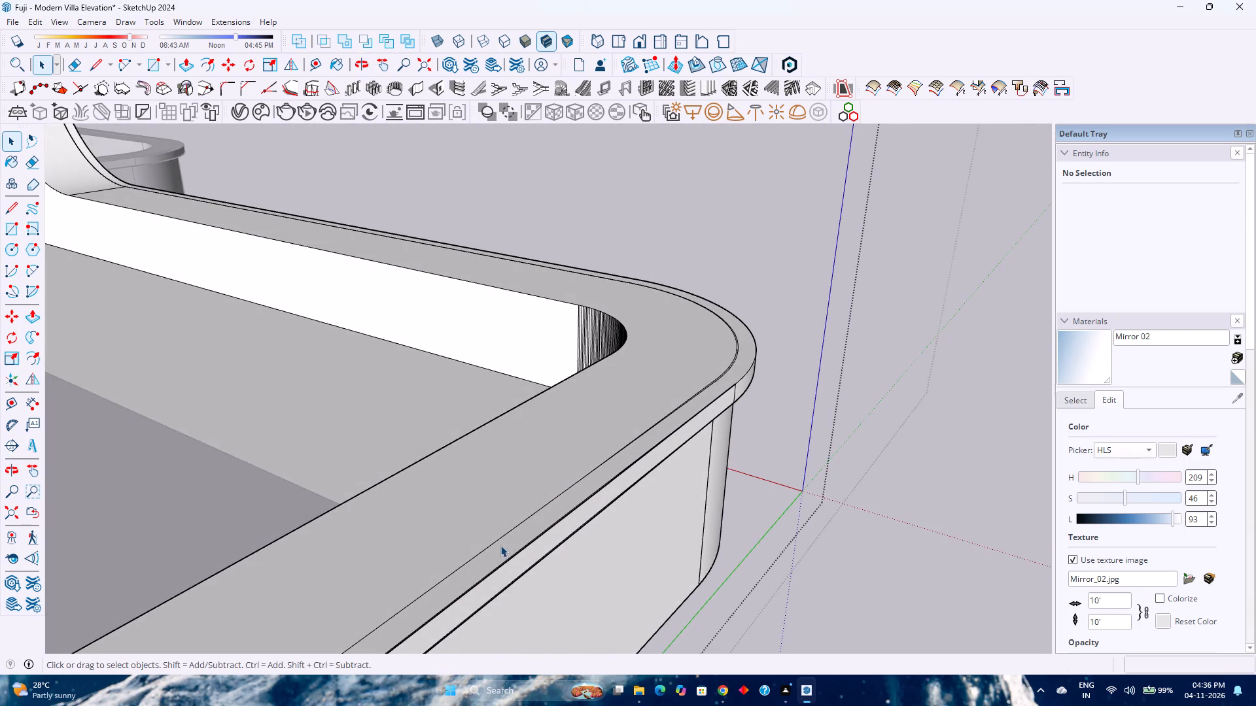
scroll(500, 545, "up", 19)
middle_click_drag(565, 526, 570, 526)
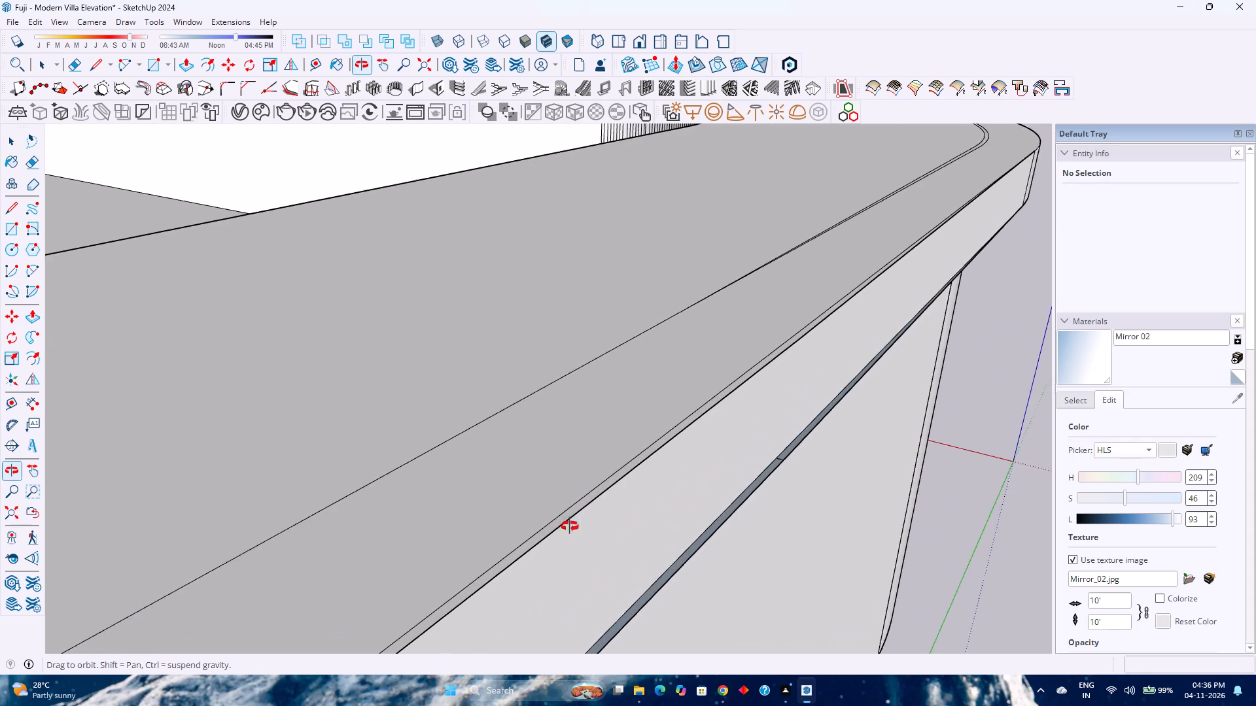
middle_click_drag(570, 526, 665, 528)
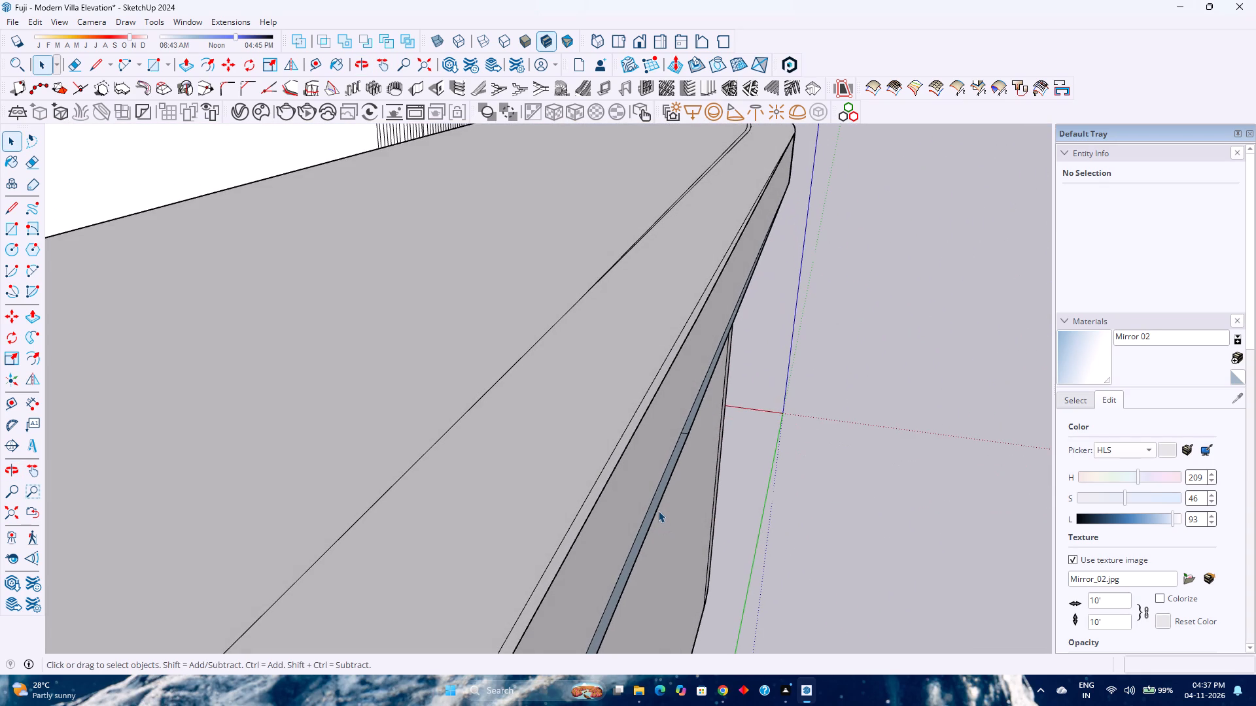
left_click(657, 509)
key("Delete")
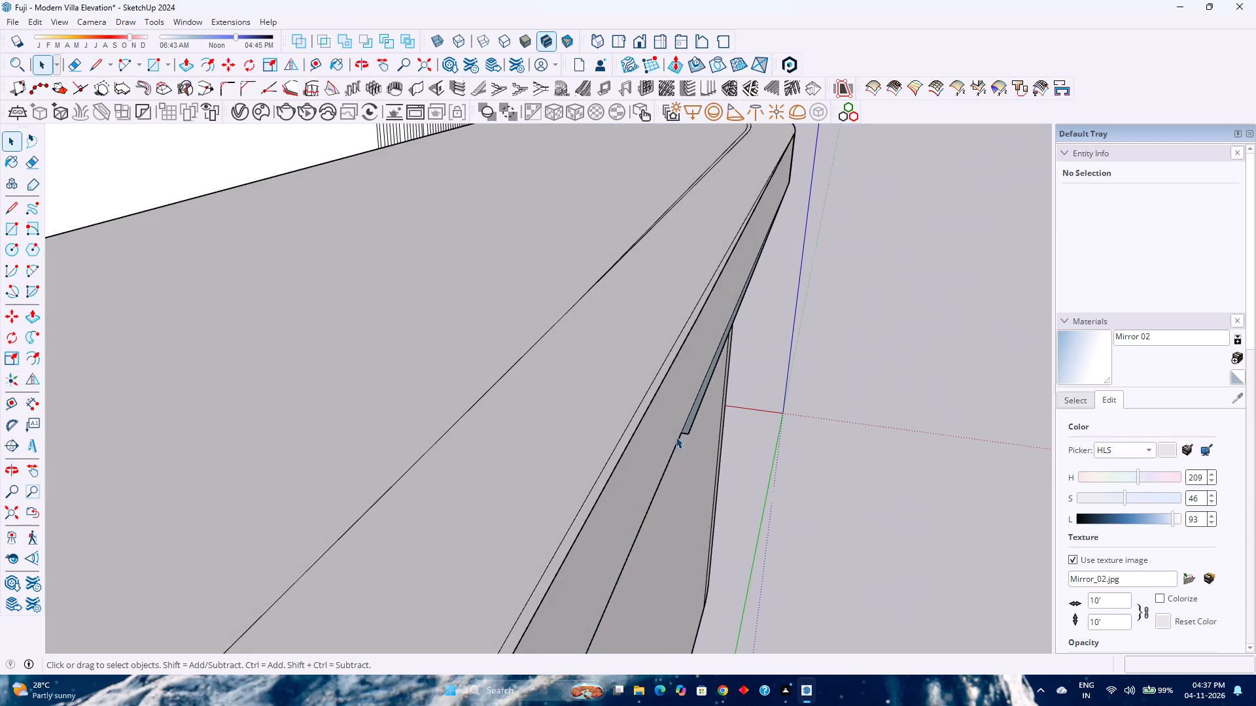
left_click(693, 422)
key("Delete")
left_click(687, 435)
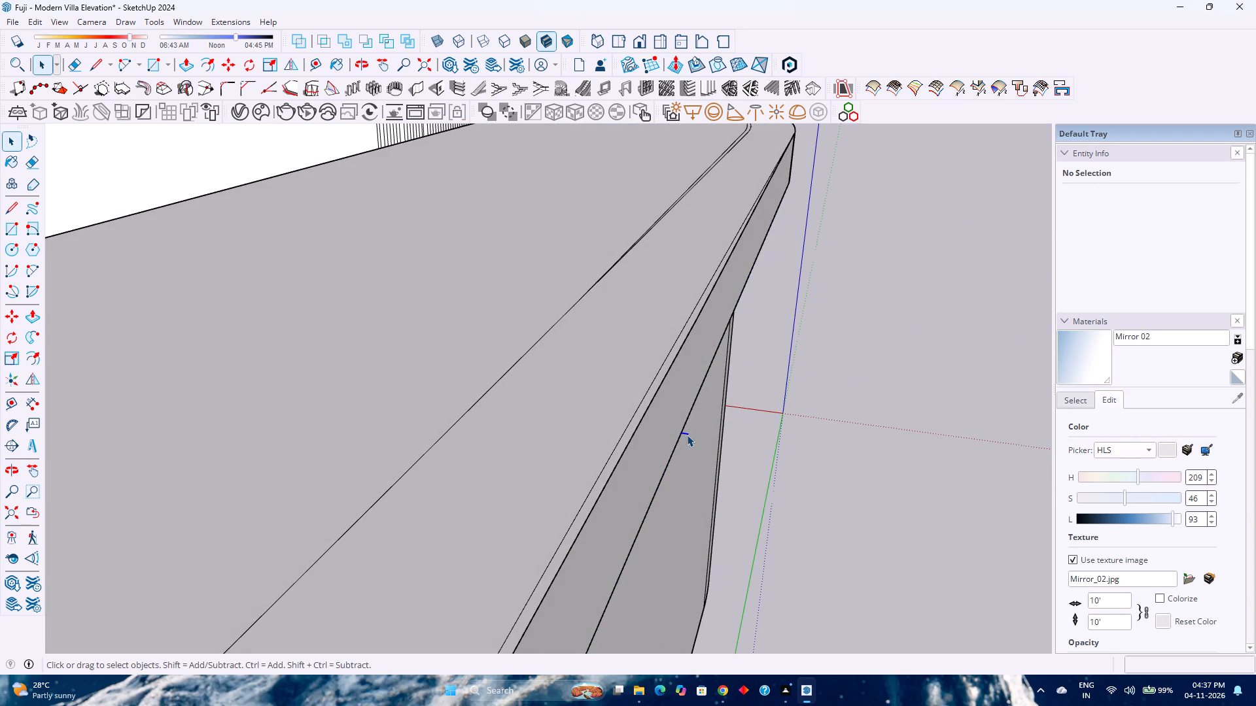
key("Delete")
left_click(637, 430)
key("Delete")
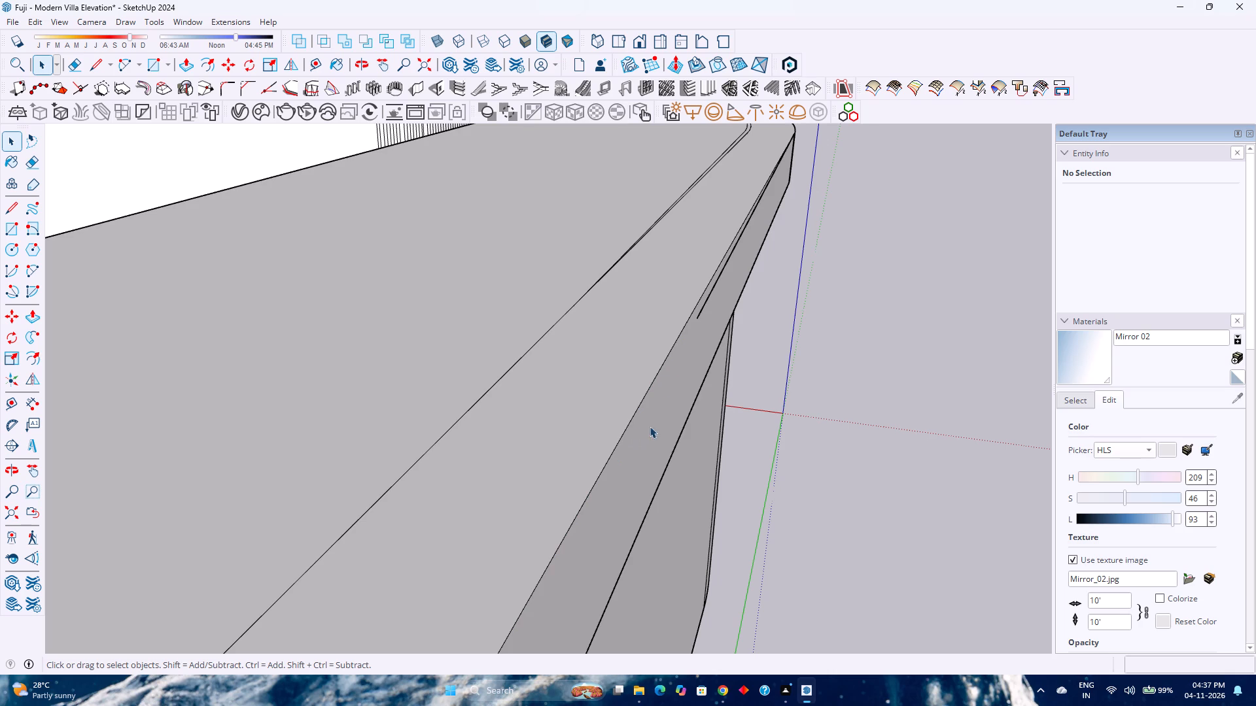
left_click(704, 309)
key("Delete")
Push the lower band's end face about 1/8" flush with the parapet's end face and erase the seam between them.
scroll(706, 429, "down", 3)
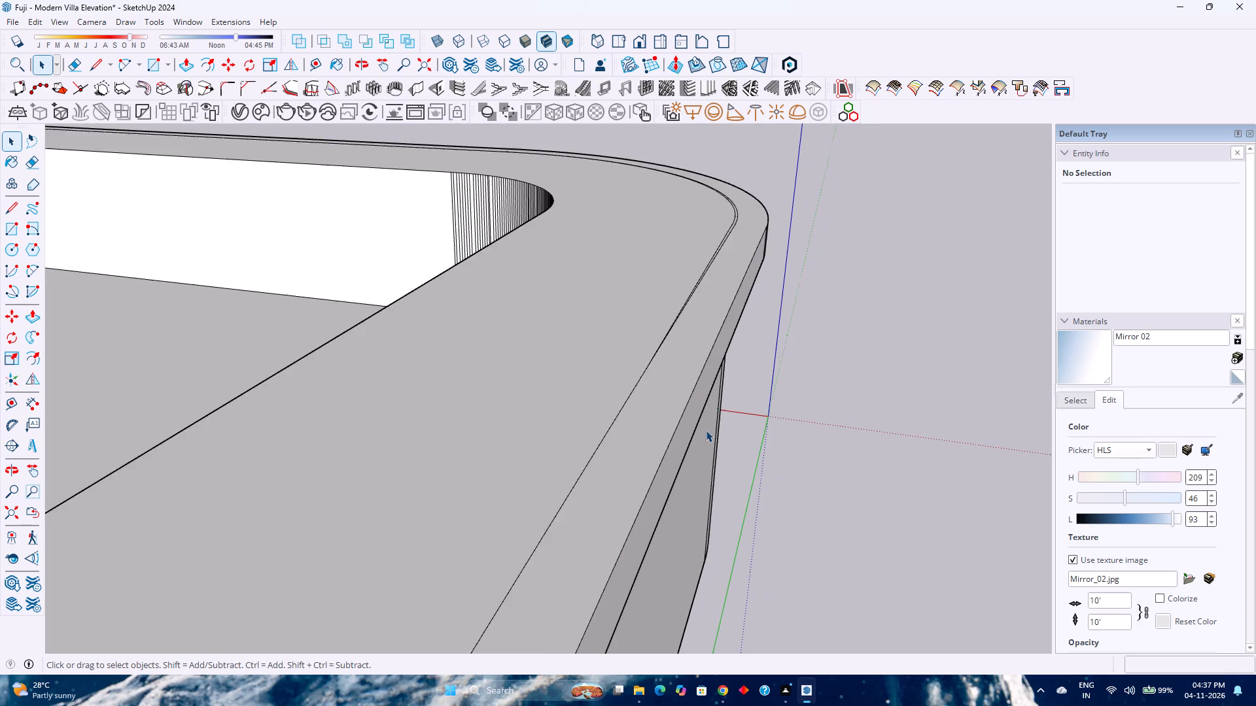
scroll(706, 430, "down", 9)
middle_click_drag(734, 526, 662, 486)
scroll(654, 467, "down", 6)
middle_click_drag(482, 596, 470, 580)
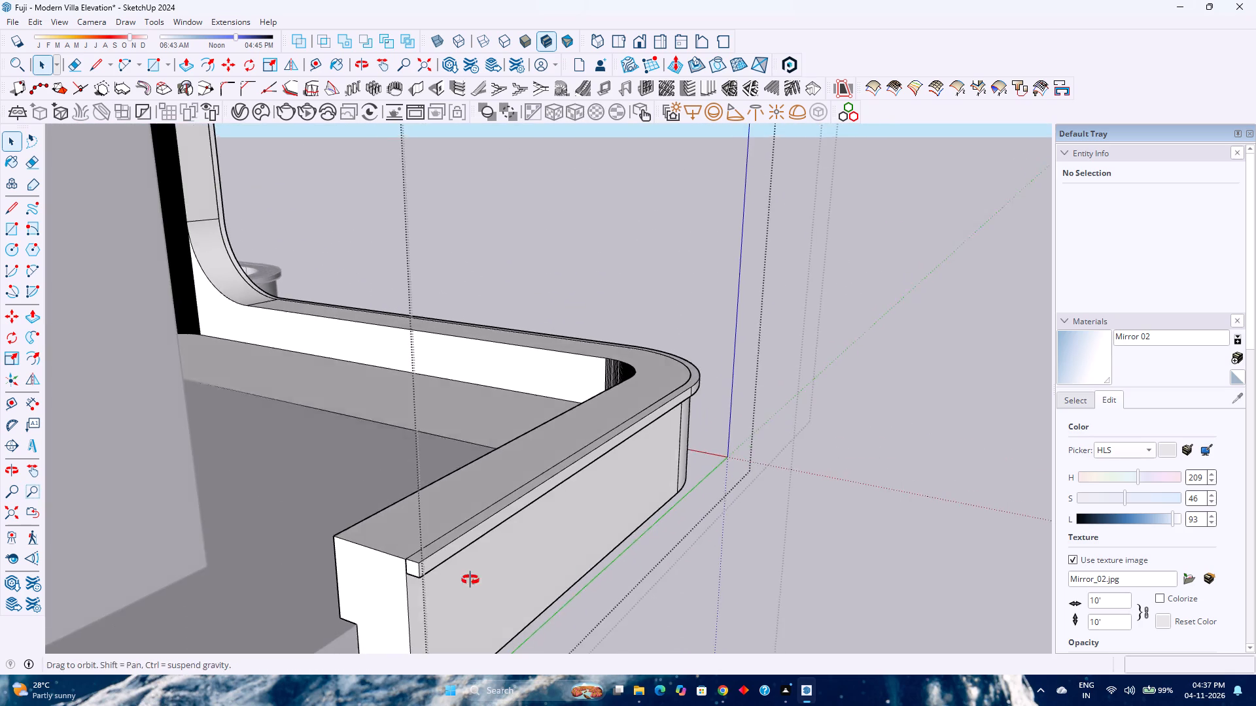
middle_click_drag(470, 580, 461, 526)
middle_click(461, 520)
scroll(427, 563, "up", 2)
scroll(374, 535, "up", 5)
middle_click_drag(402, 553, 487, 477)
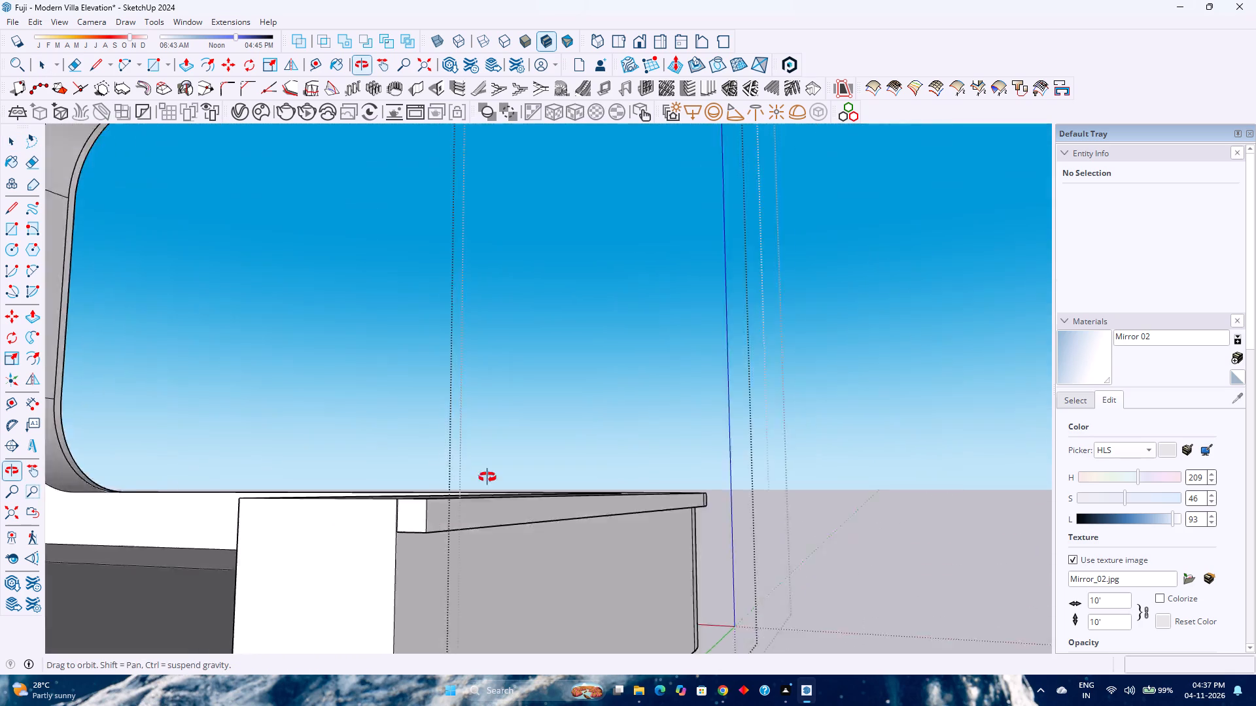
middle_click_drag(487, 477, 570, 446)
scroll(413, 567, "up", 18)
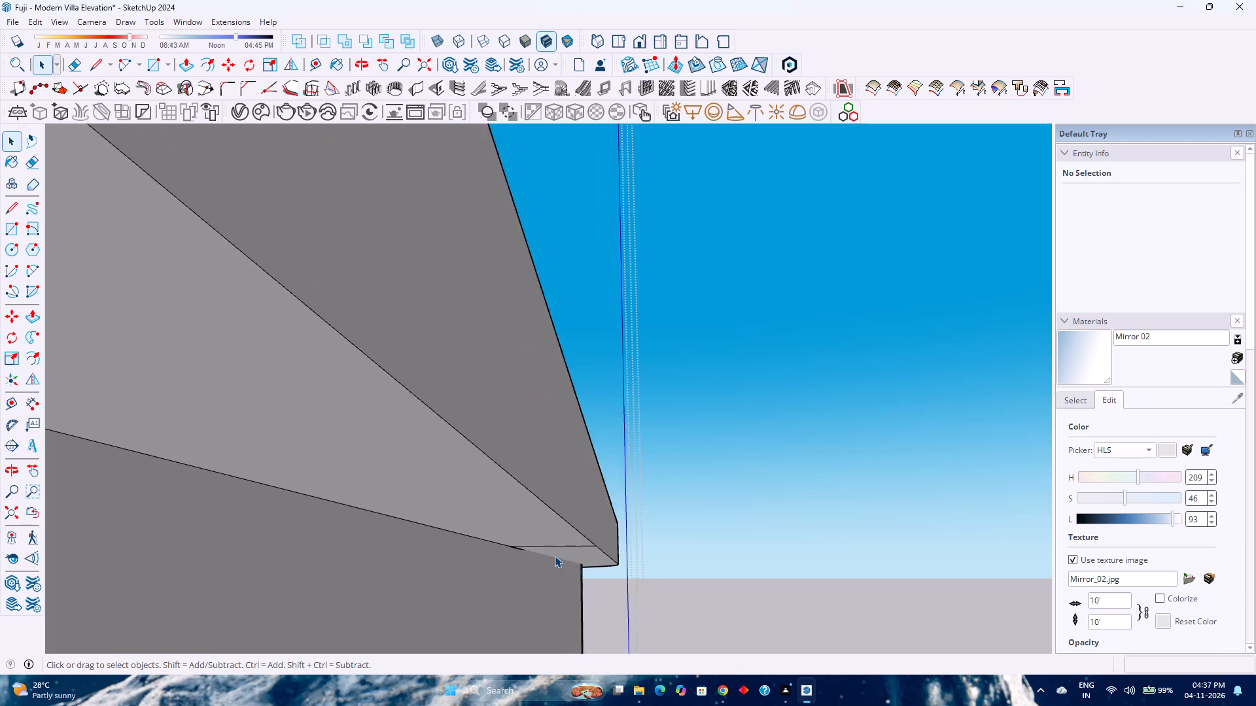
middle_click(553, 555)
middle_click_drag(550, 554, 559, 487)
middle_click(561, 486)
scroll(555, 496, "up", 2)
scroll(565, 507, "down", 10)
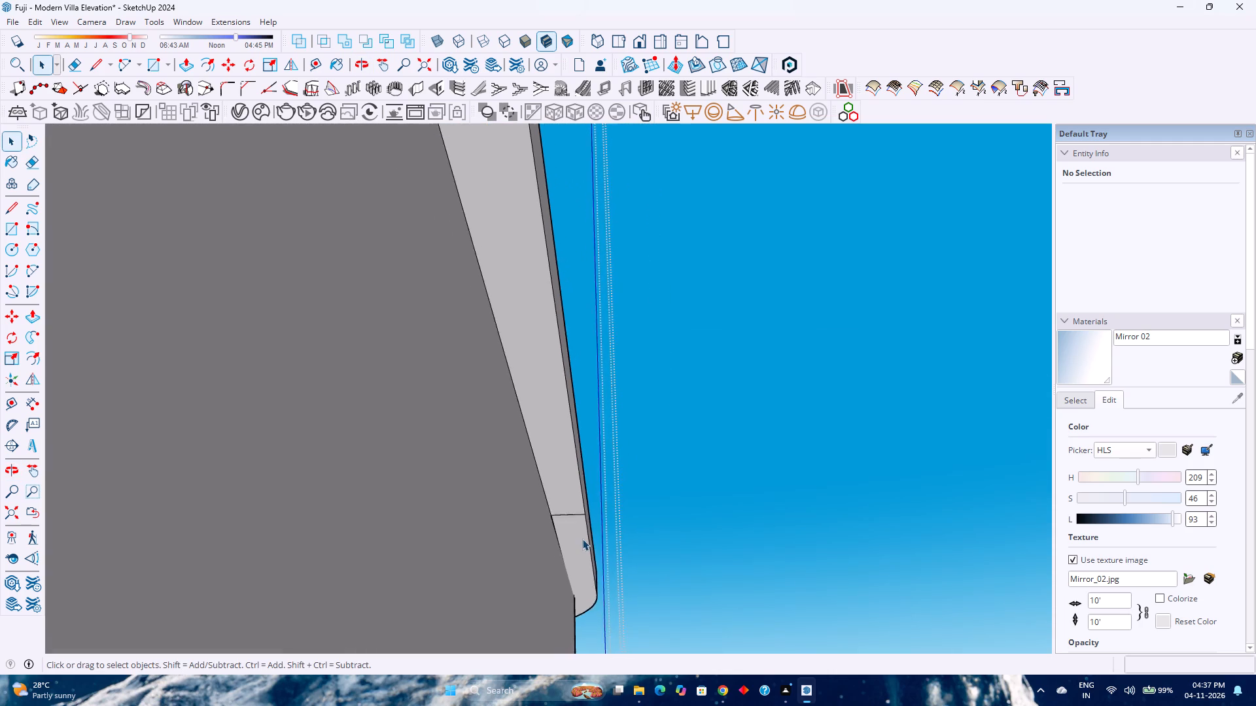
scroll(582, 539, "down", 7)
middle_click_drag(583, 533, 415, 656)
middle_click(413, 657)
scroll(411, 658, "down", 11)
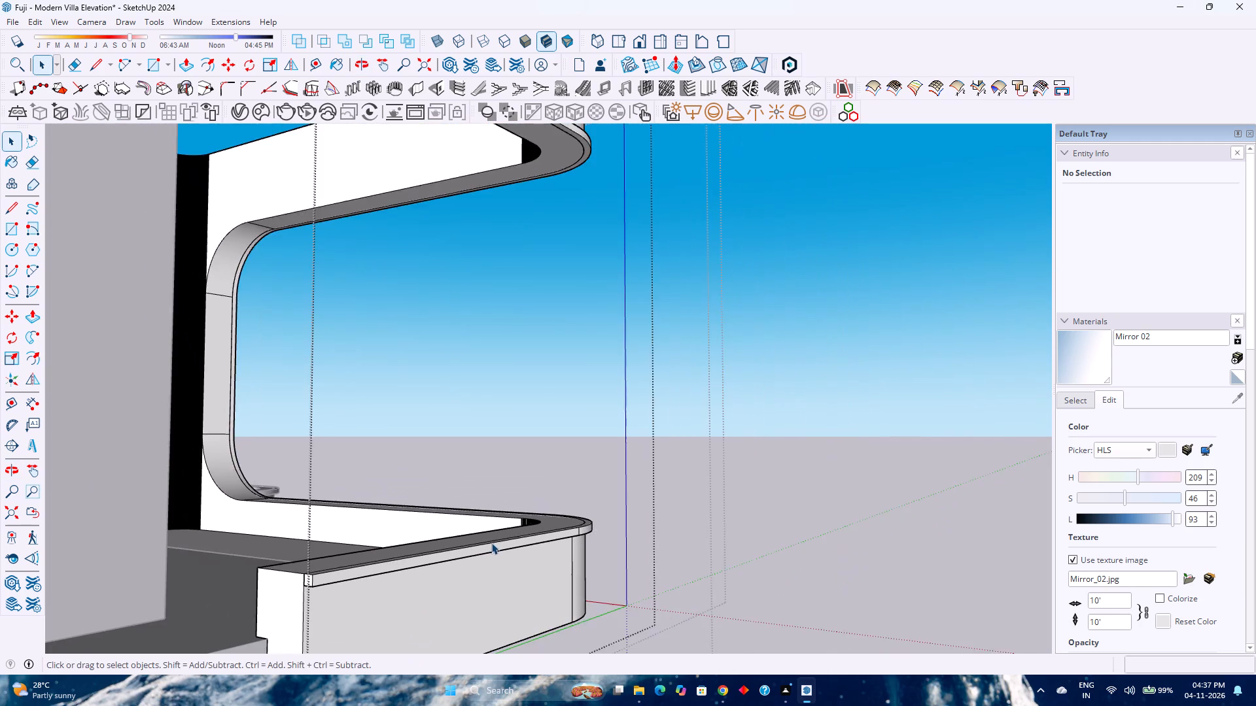
scroll(491, 543, "down", 4)
scroll(350, 574, "up", 19)
middle_click_drag(362, 567, 366, 581)
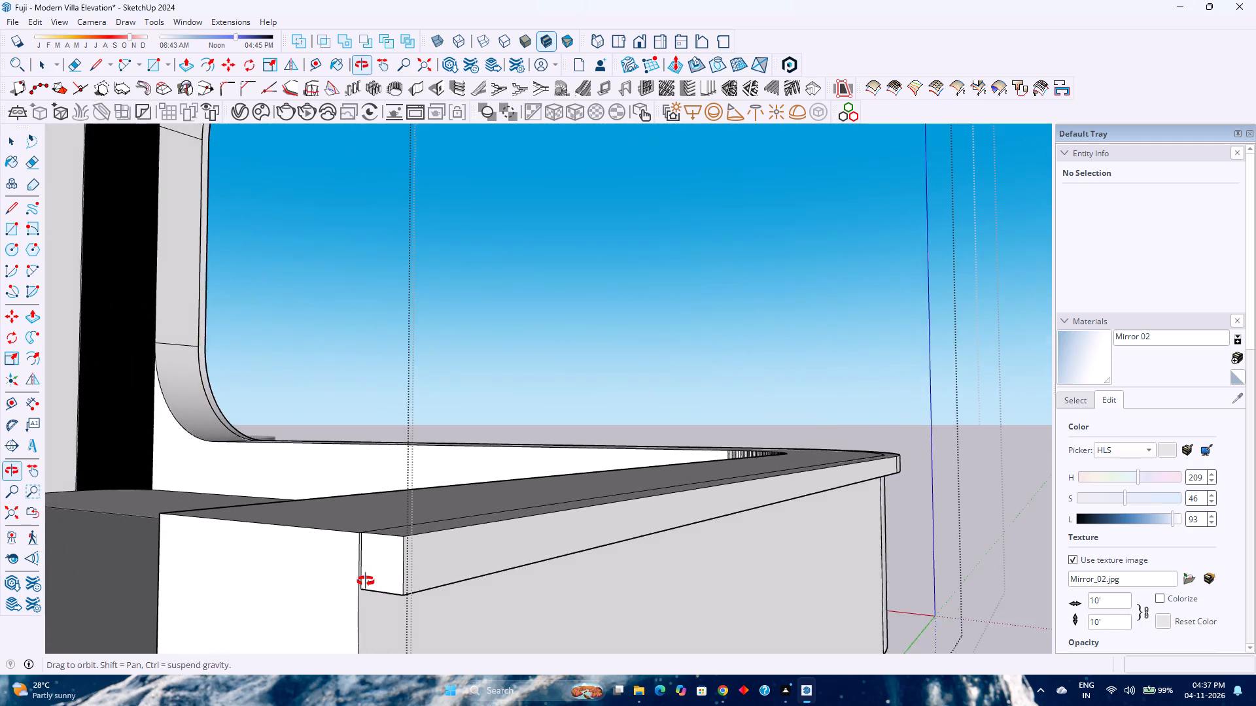
middle_click_drag(366, 581, 398, 649)
scroll(379, 571, "up", 11)
key("p")
left_click(384, 553)
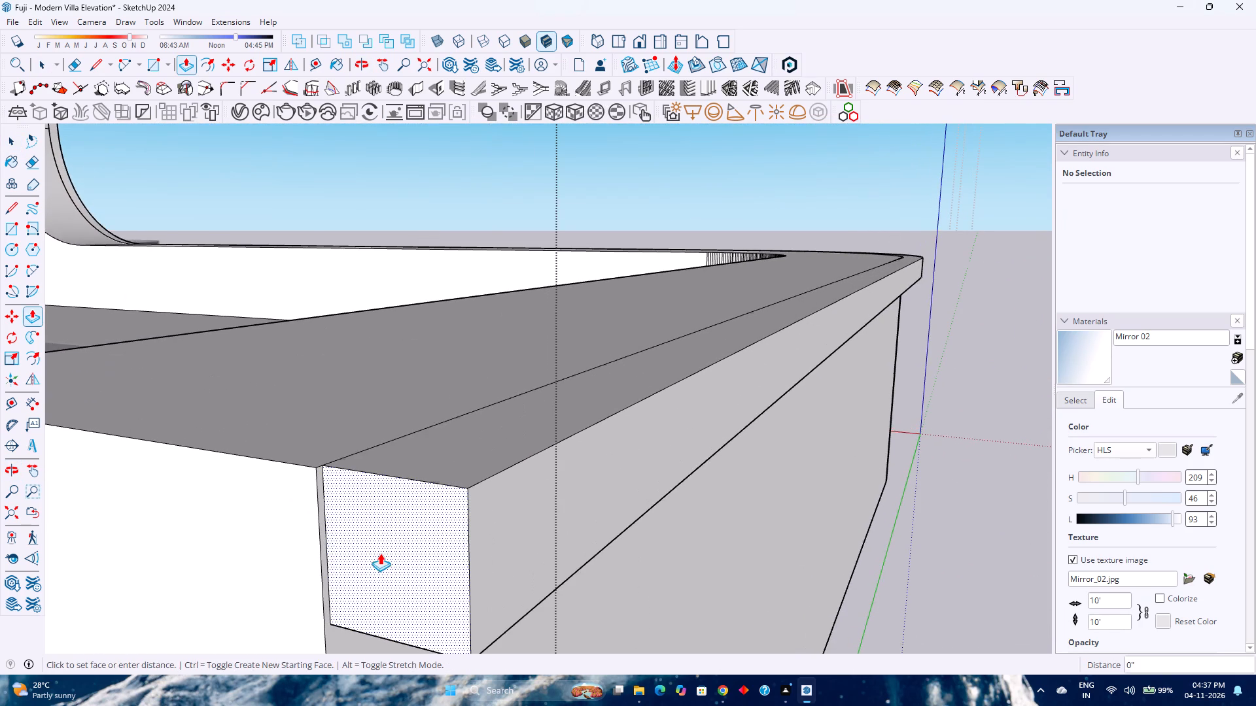
left_click(305, 490)
scroll(343, 570, "down", 9)
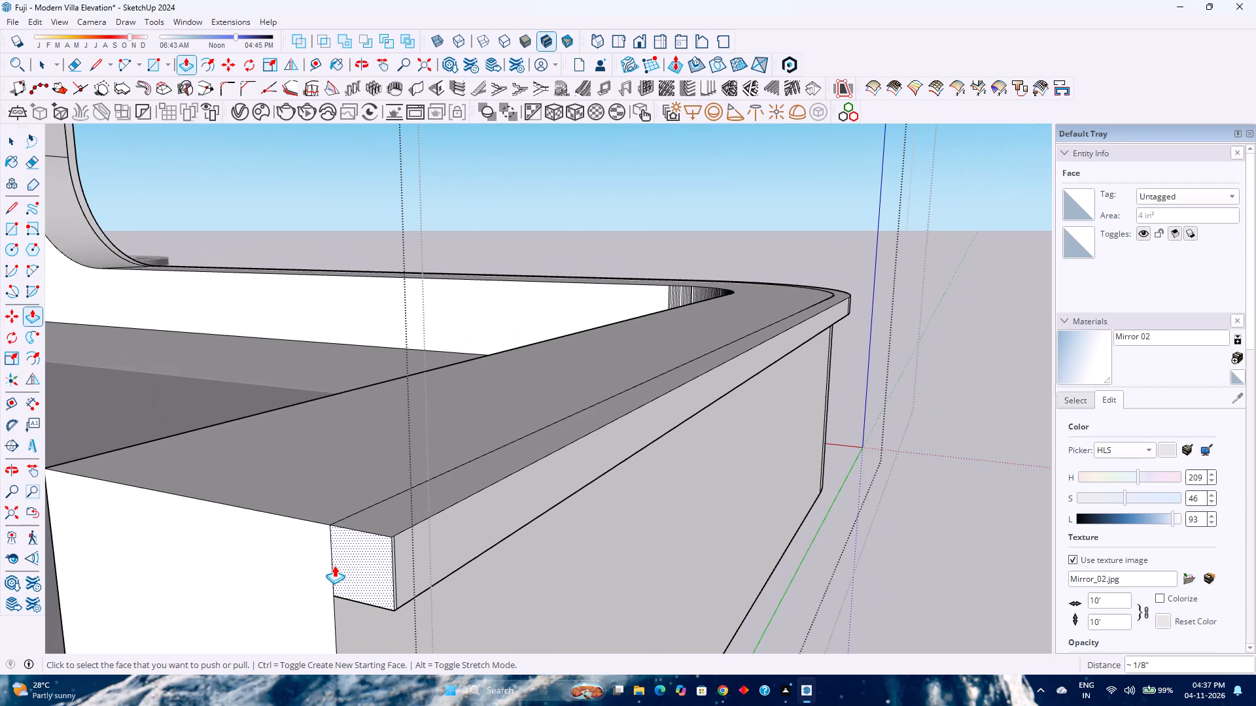
key("e")
left_click(332, 547)
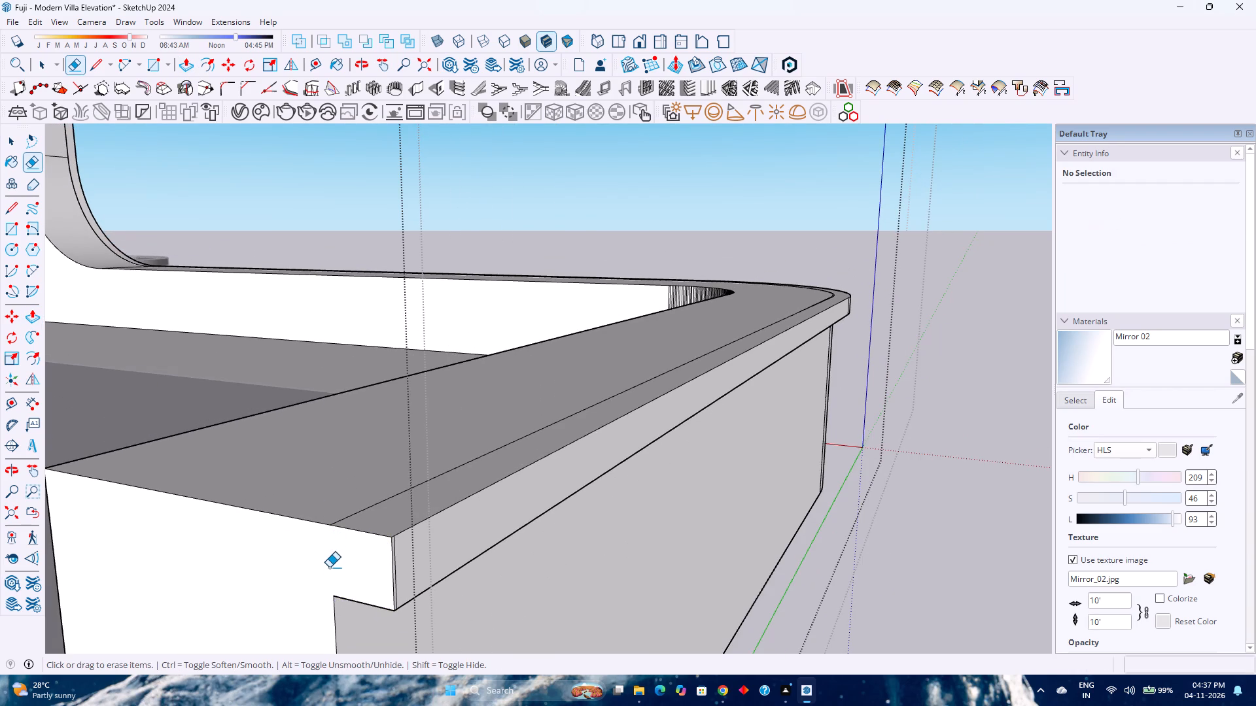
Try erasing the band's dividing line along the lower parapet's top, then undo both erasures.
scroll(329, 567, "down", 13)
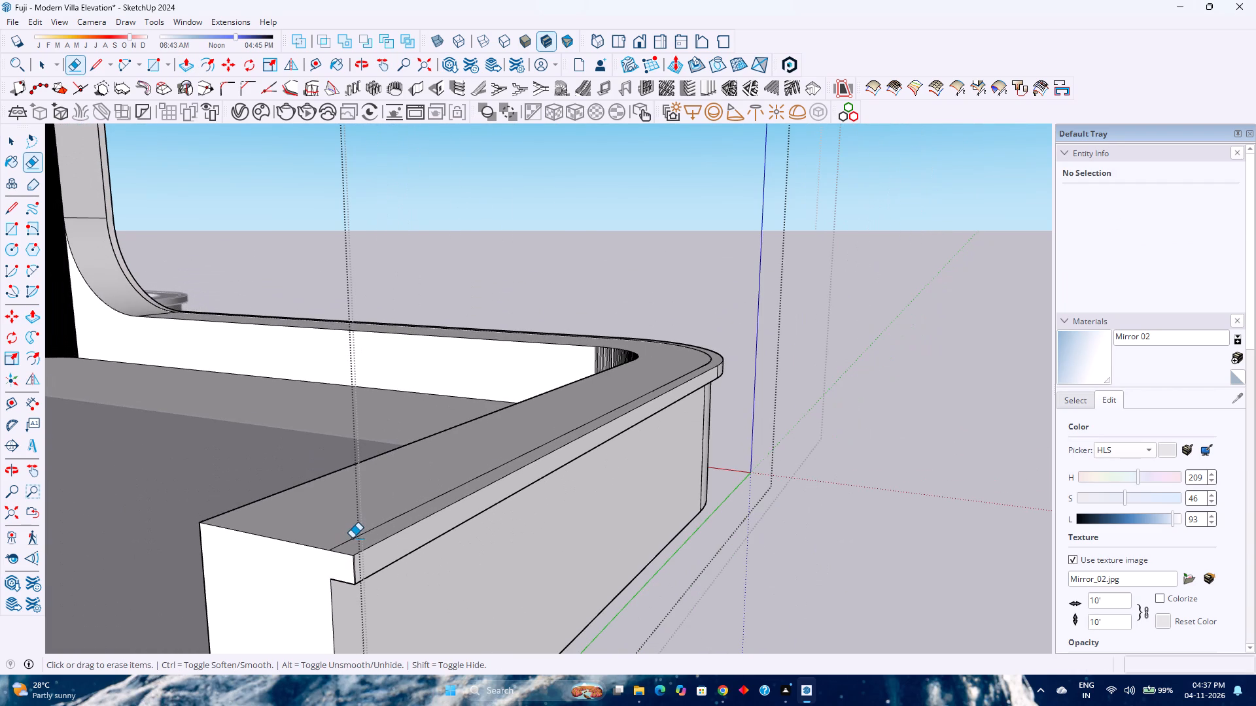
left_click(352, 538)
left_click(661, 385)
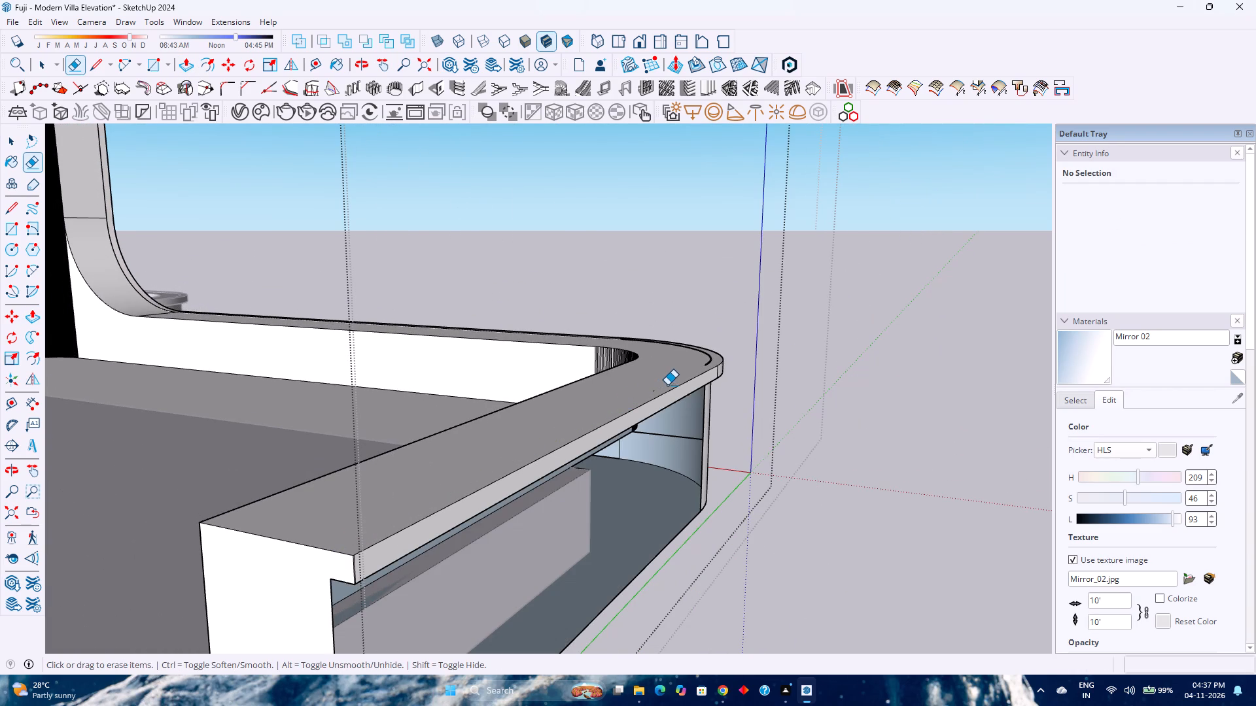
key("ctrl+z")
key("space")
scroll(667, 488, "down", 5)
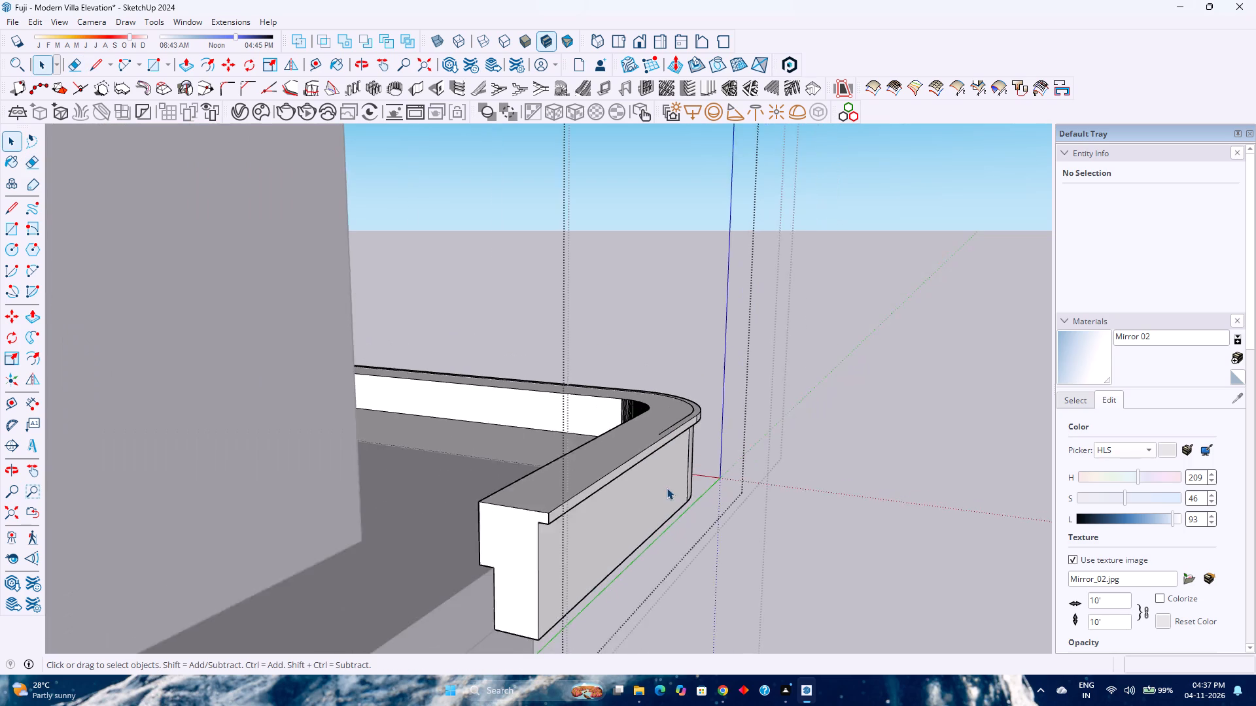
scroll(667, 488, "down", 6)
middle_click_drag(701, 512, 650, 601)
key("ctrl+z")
Hide the outer side face of the upper parapet between its top and bottom bands.
scroll(645, 543, "down", 2)
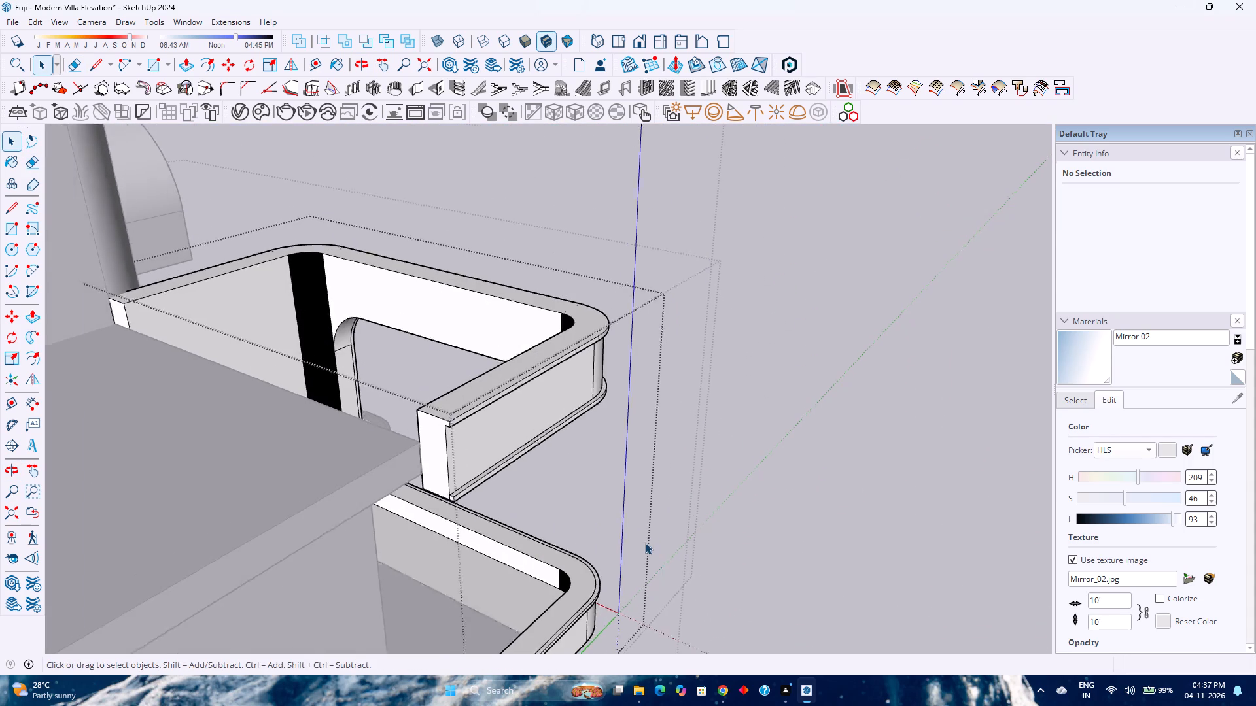
scroll(645, 543, "down", 3)
middle_click_drag(606, 539, 699, 429, "shift")
middle_click(702, 426, "shift")
scroll(710, 420, "up", 1)
scroll(712, 428, "down", 2)
middle_click_drag(708, 459, 400, 507)
middle_click(391, 507)
middle_click_drag(387, 496, 515, 571, "shift")
middle_click_drag(524, 576, 543, 587, "shift")
middle_click(546, 588, "shift")
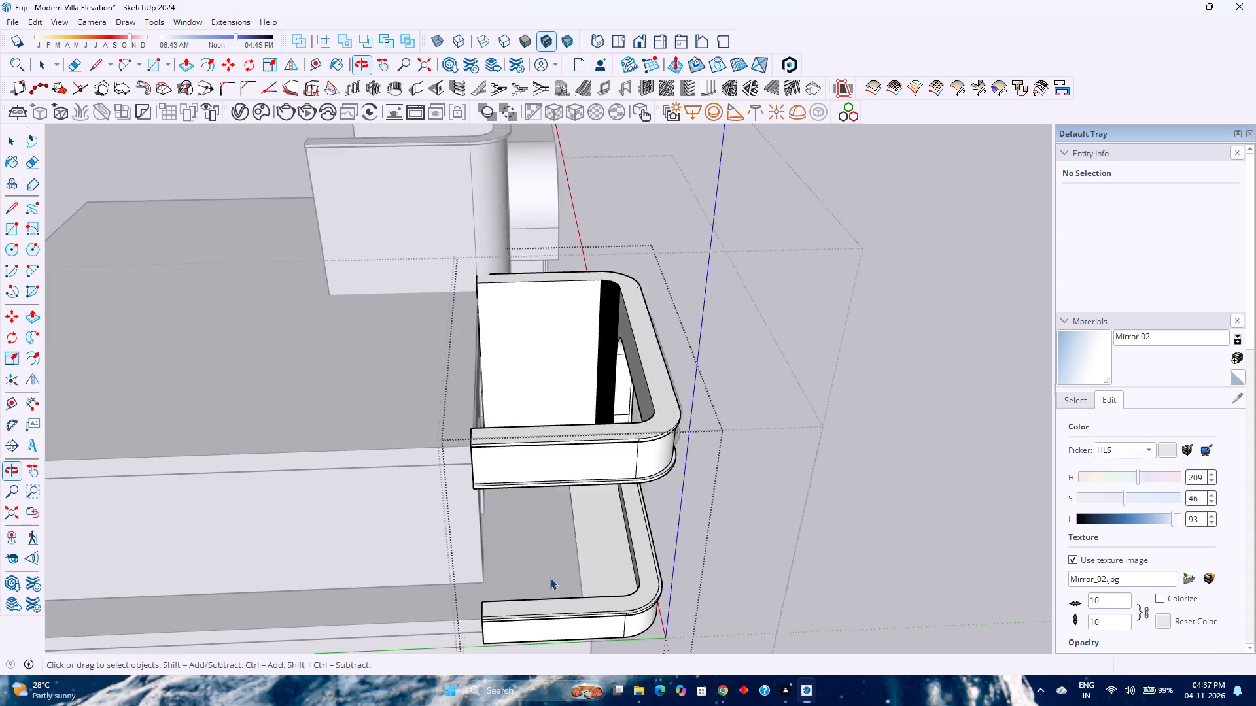
middle_click_drag(546, 577, 453, 526)
middle_click_drag(445, 520, 439, 516)
scroll(396, 407, "up", 9)
middle_click_drag(387, 399, 780, 388)
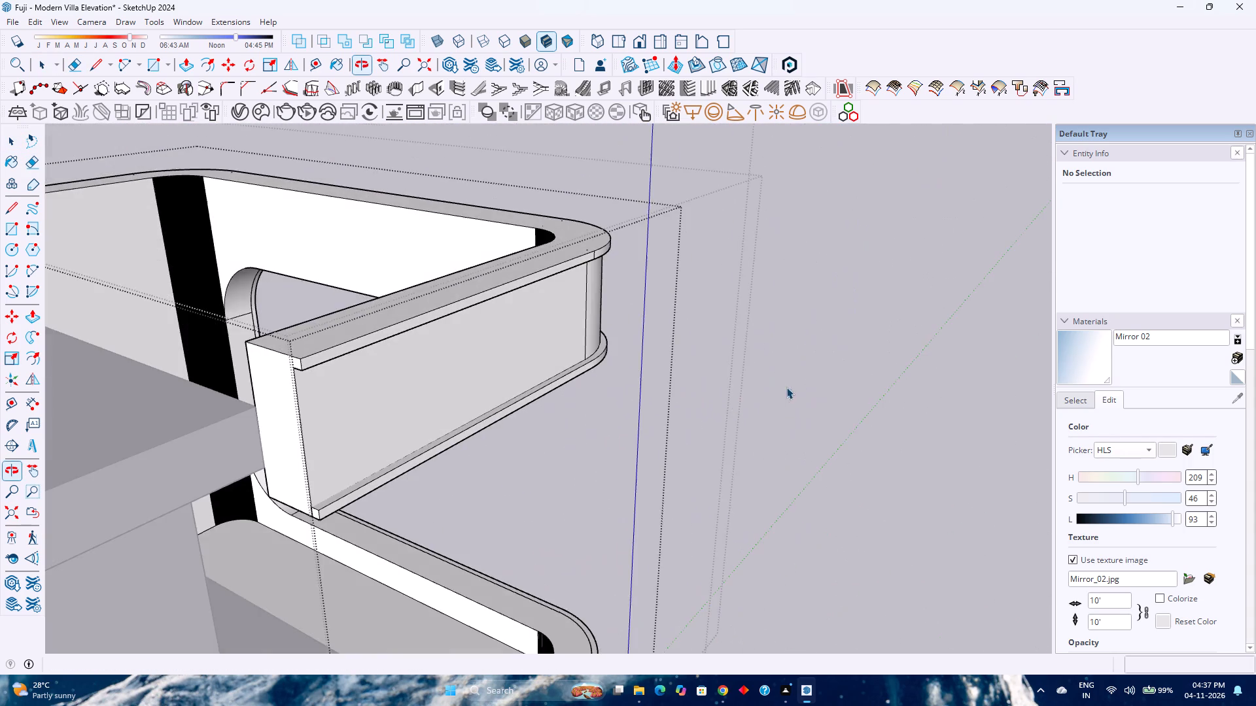
scroll(344, 502, "up", 15)
middle_click(304, 511)
middle_click_drag(307, 511, 364, 502)
left_click(301, 533, "ctrl")
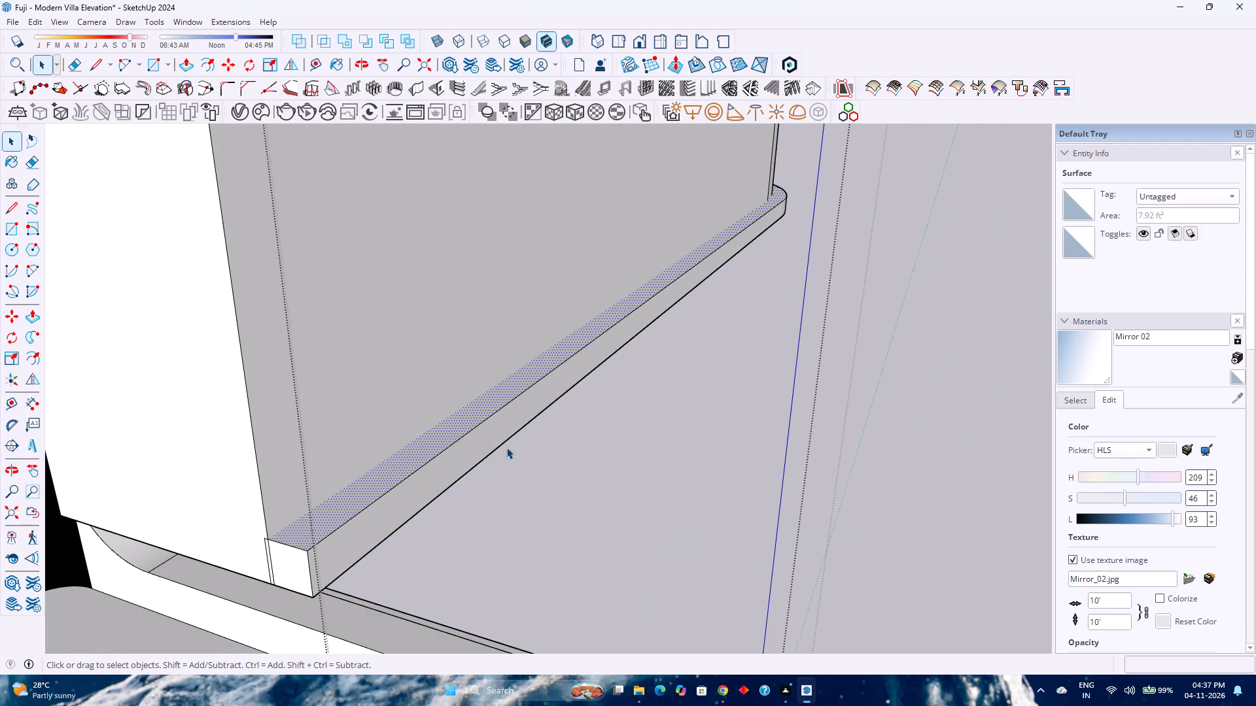
middle_click_drag(594, 408, 538, 506, "shift")
middle_click(536, 508, "shift")
scroll(532, 501, "down", 2)
left_click(362, 500)
right_click(373, 482)
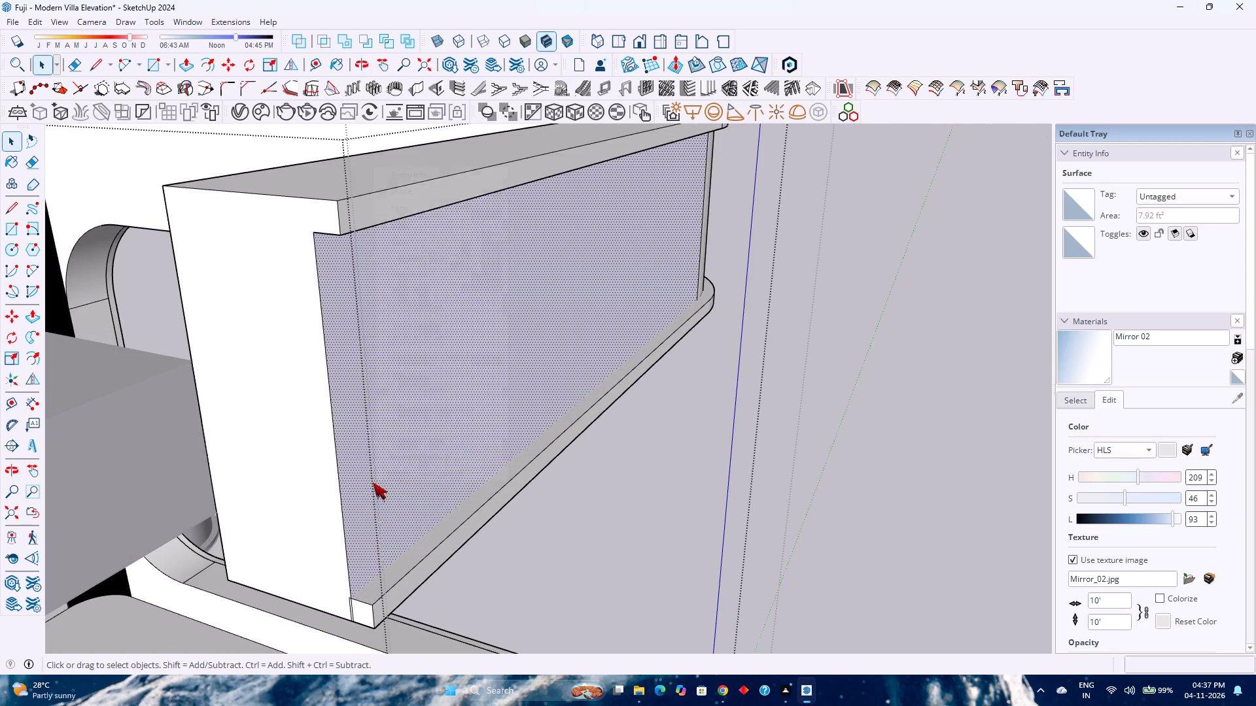
left_click(410, 203)
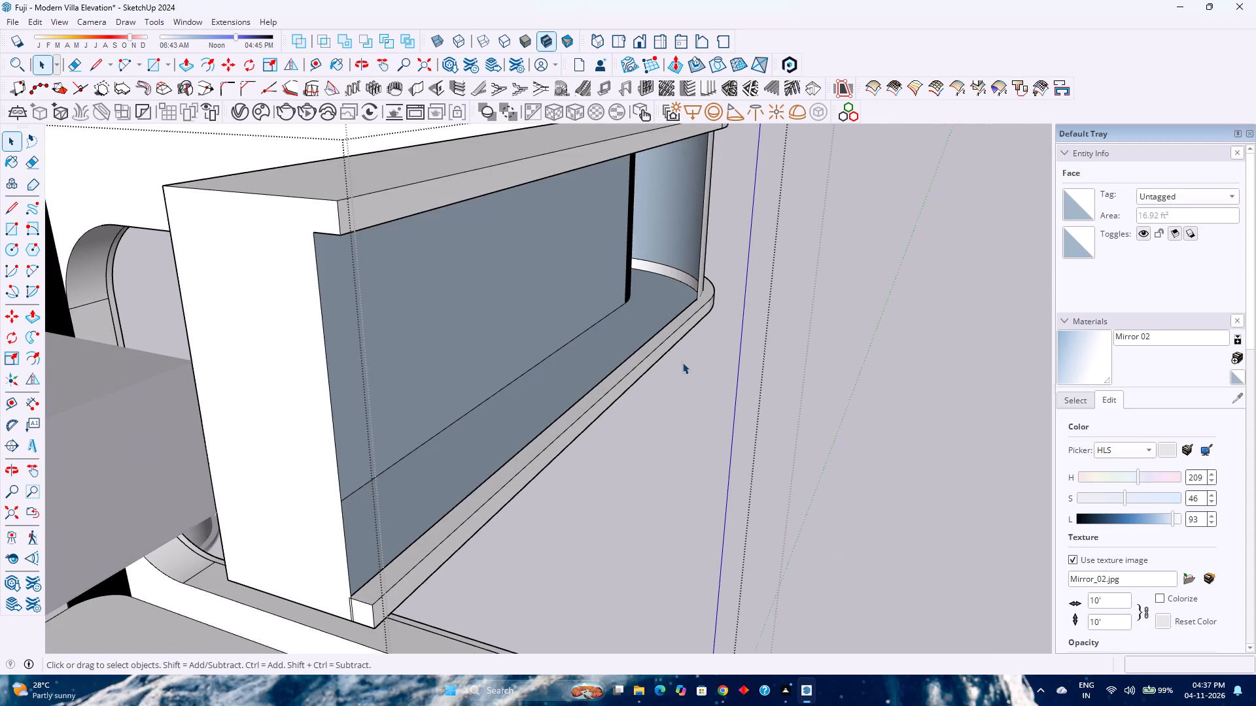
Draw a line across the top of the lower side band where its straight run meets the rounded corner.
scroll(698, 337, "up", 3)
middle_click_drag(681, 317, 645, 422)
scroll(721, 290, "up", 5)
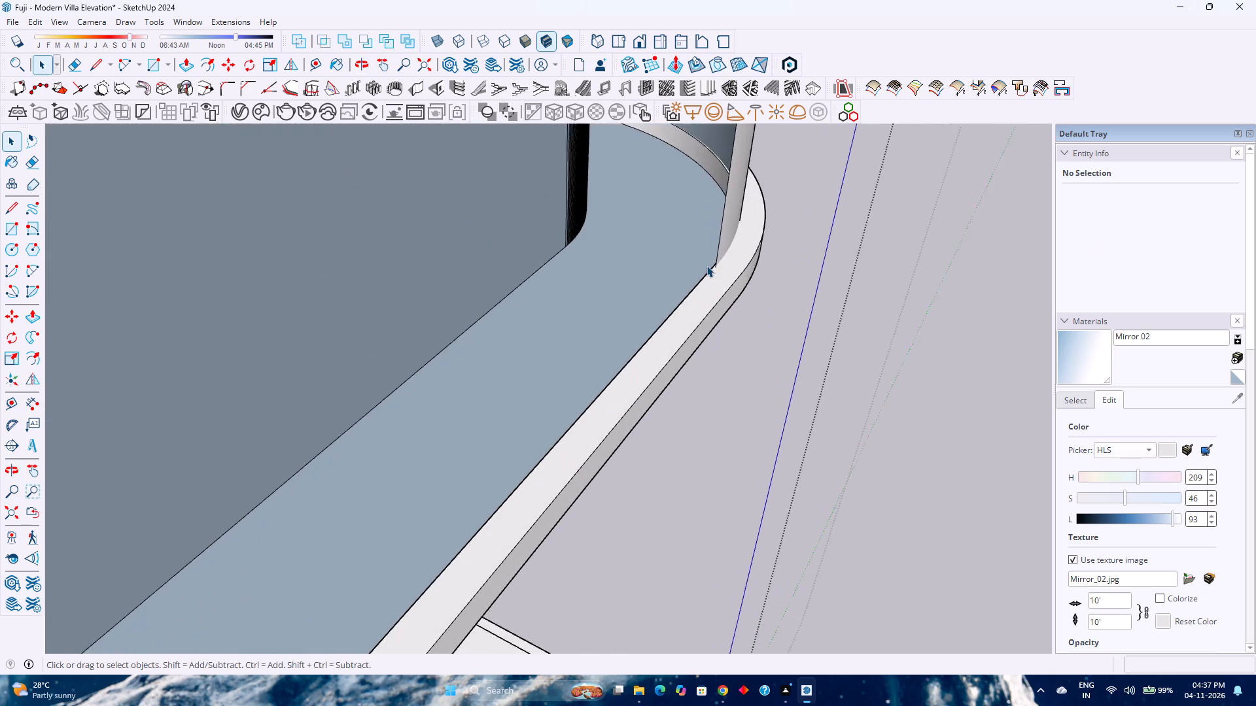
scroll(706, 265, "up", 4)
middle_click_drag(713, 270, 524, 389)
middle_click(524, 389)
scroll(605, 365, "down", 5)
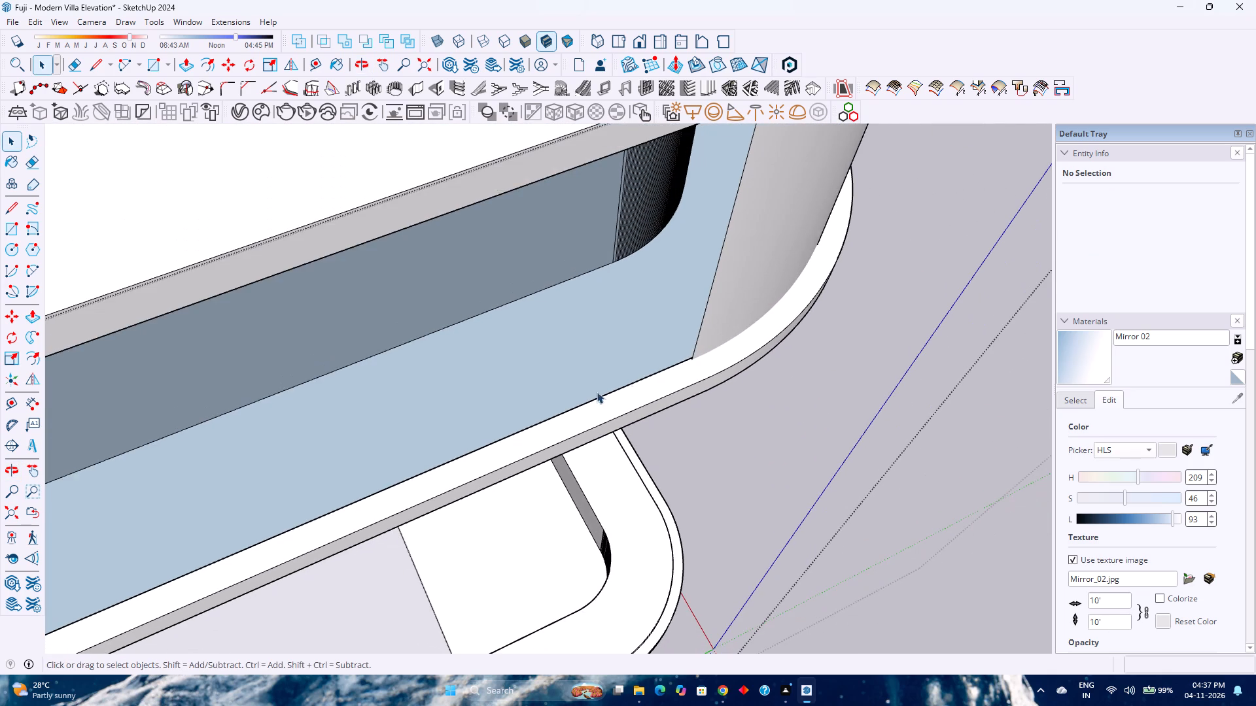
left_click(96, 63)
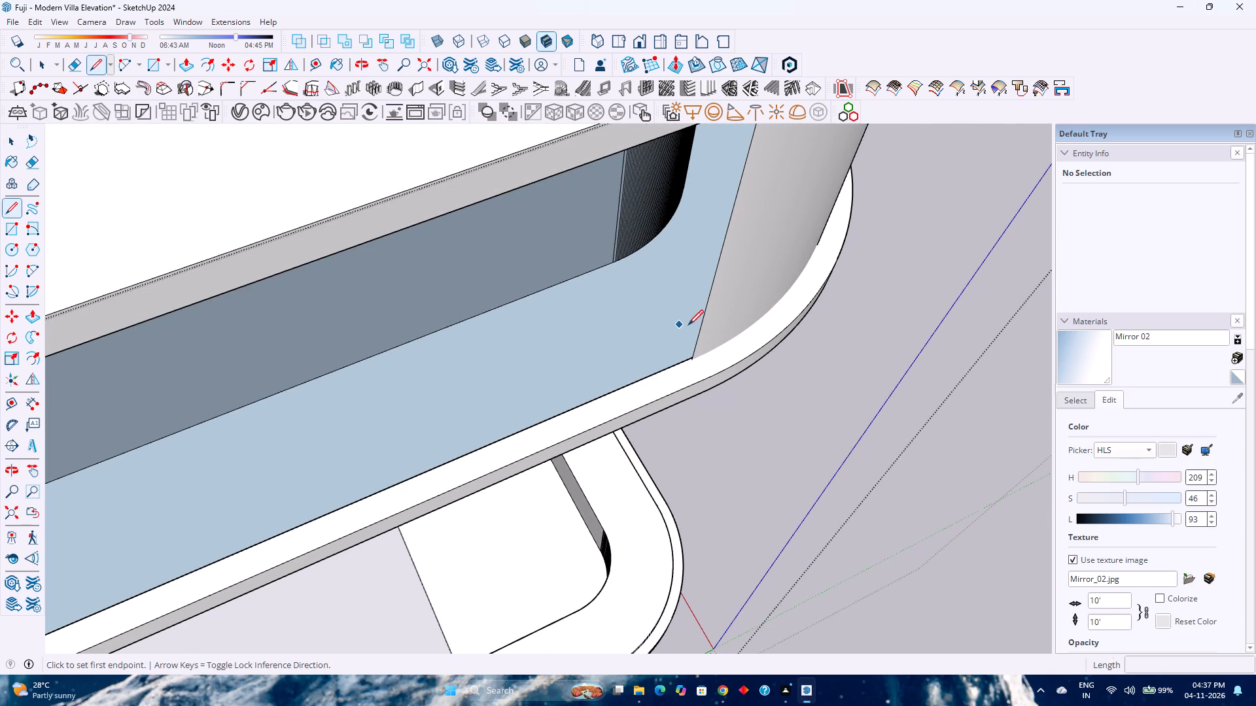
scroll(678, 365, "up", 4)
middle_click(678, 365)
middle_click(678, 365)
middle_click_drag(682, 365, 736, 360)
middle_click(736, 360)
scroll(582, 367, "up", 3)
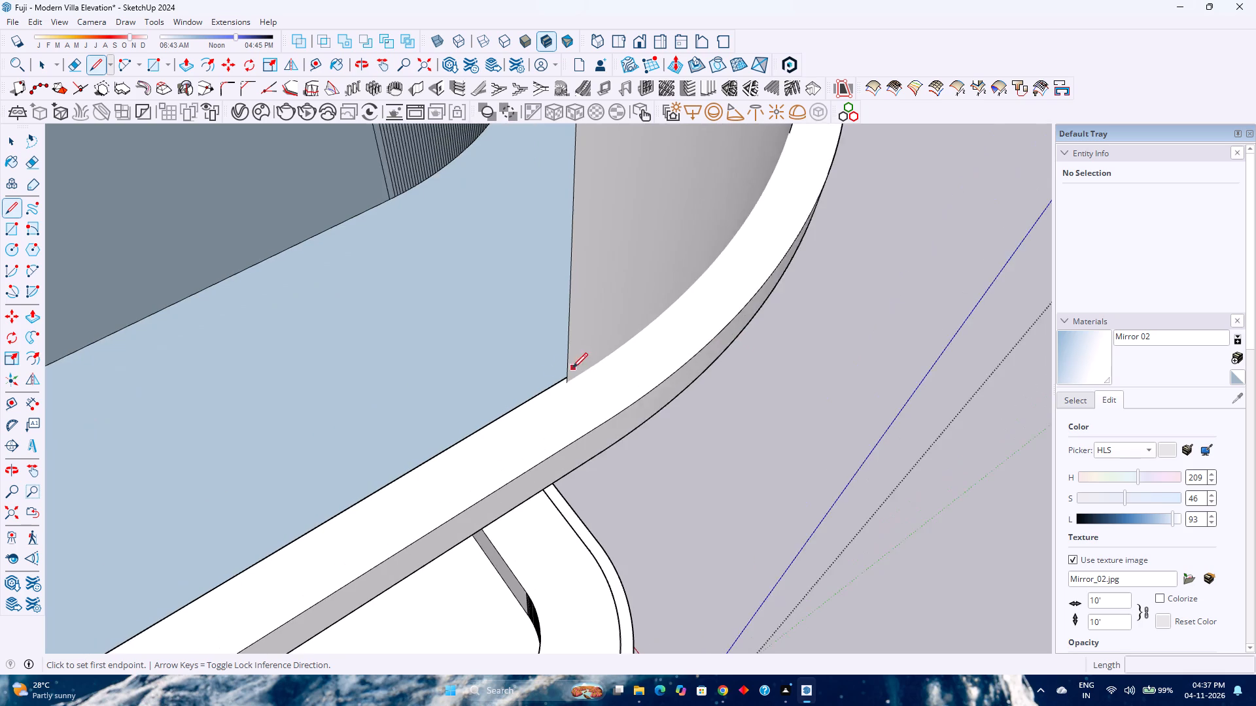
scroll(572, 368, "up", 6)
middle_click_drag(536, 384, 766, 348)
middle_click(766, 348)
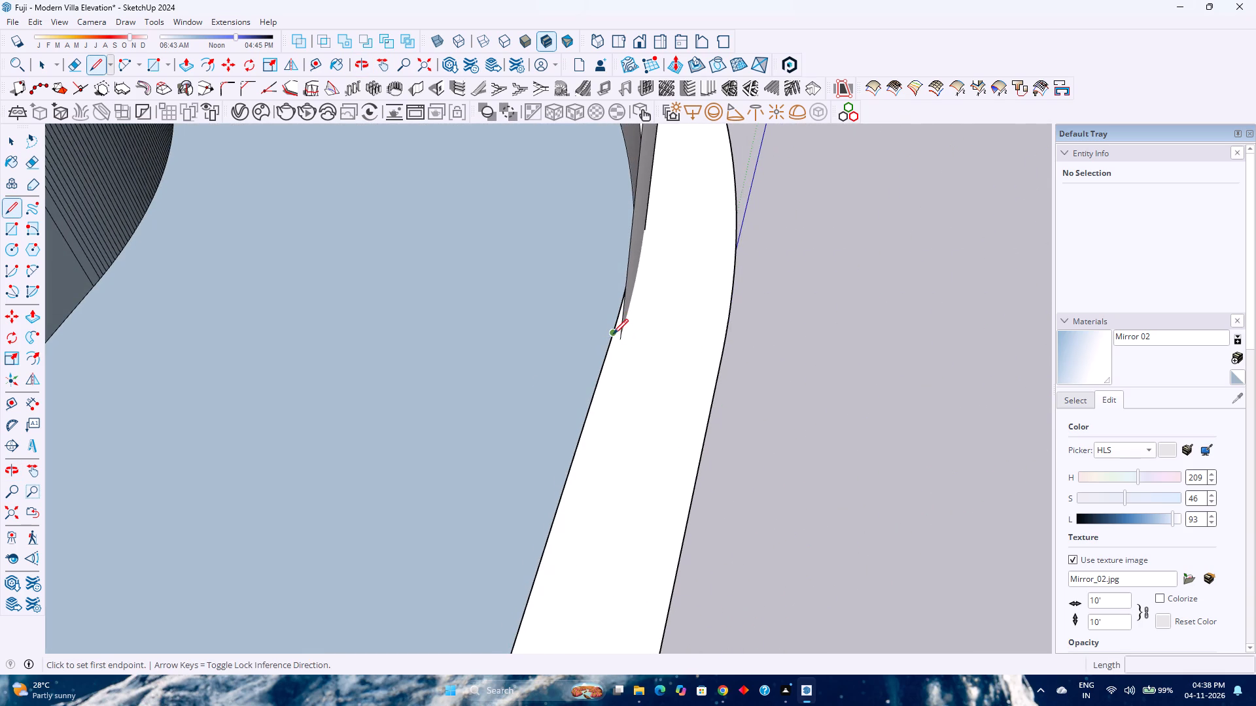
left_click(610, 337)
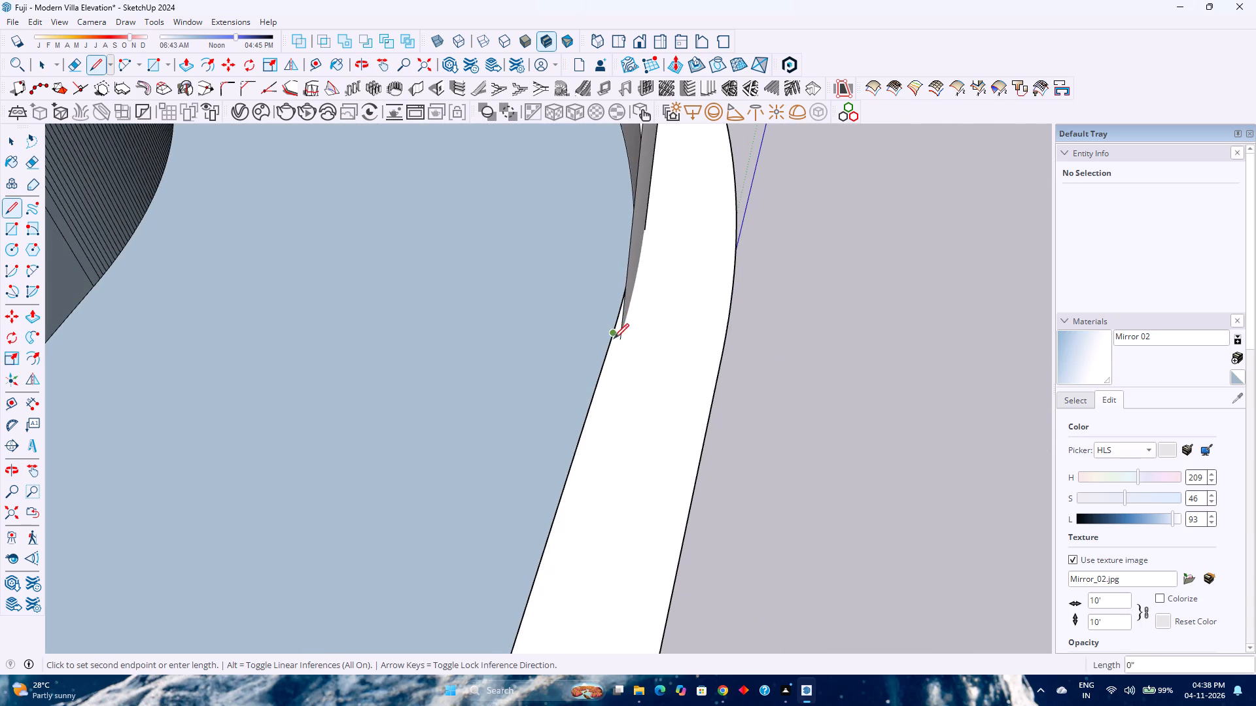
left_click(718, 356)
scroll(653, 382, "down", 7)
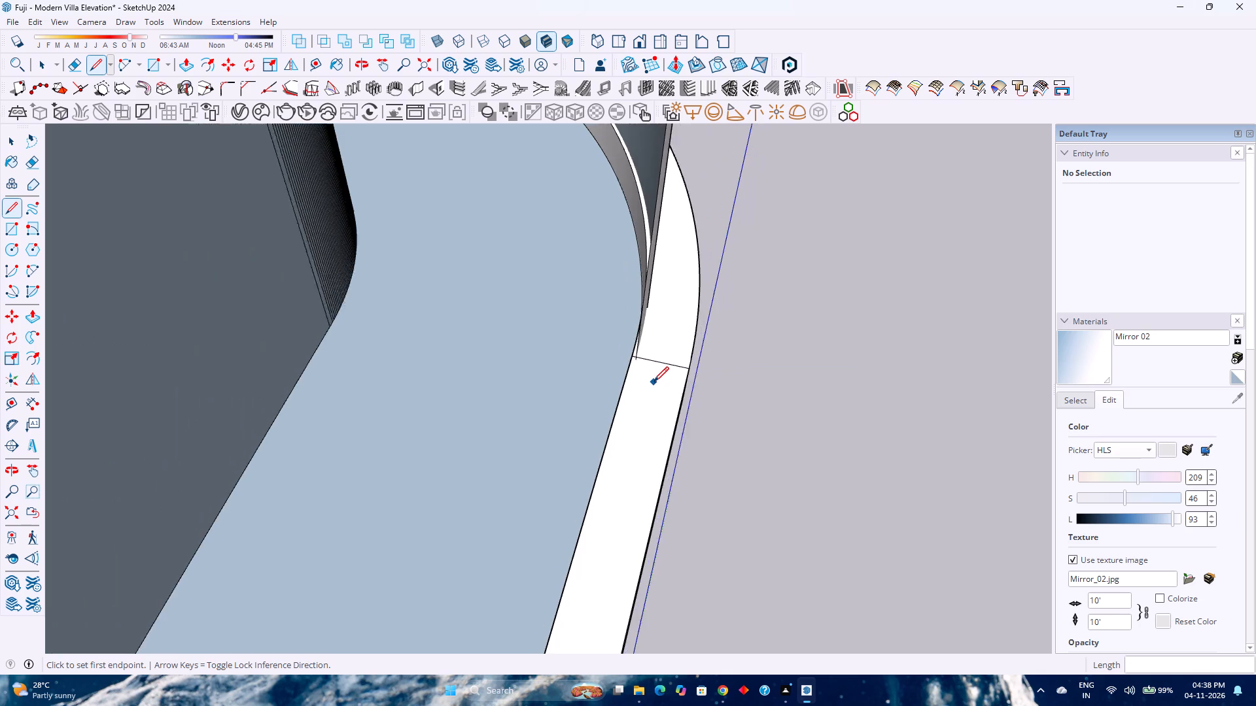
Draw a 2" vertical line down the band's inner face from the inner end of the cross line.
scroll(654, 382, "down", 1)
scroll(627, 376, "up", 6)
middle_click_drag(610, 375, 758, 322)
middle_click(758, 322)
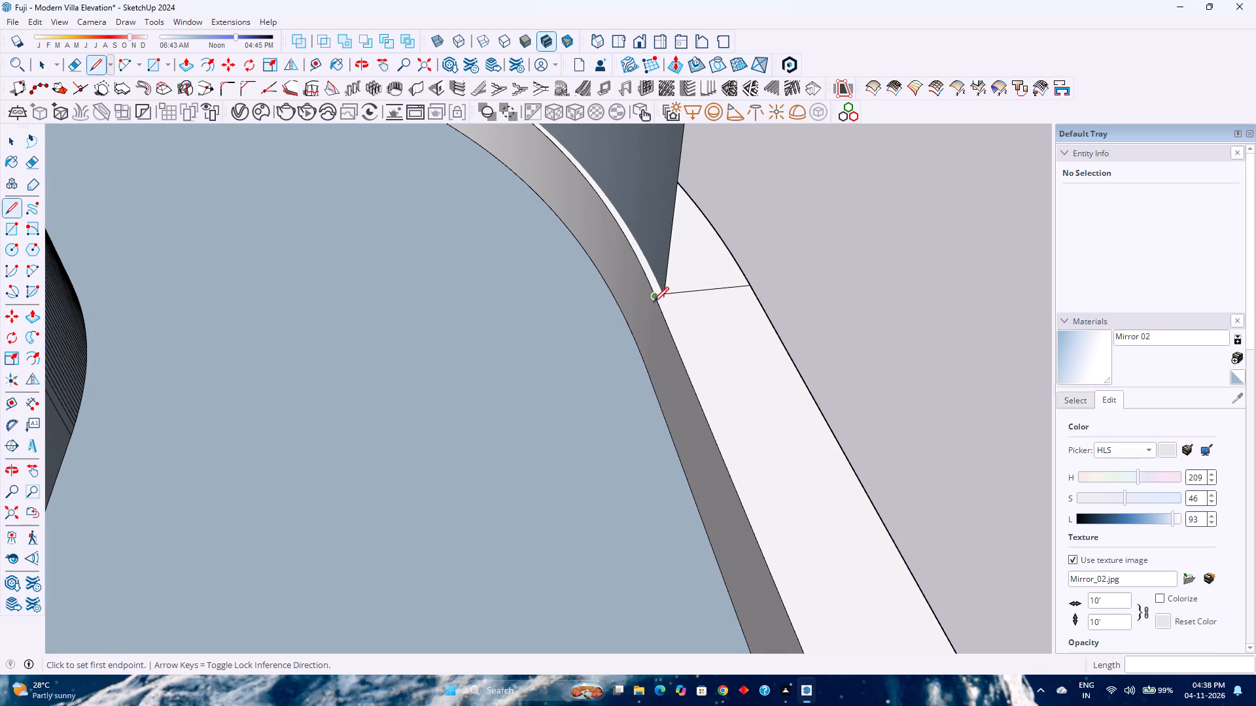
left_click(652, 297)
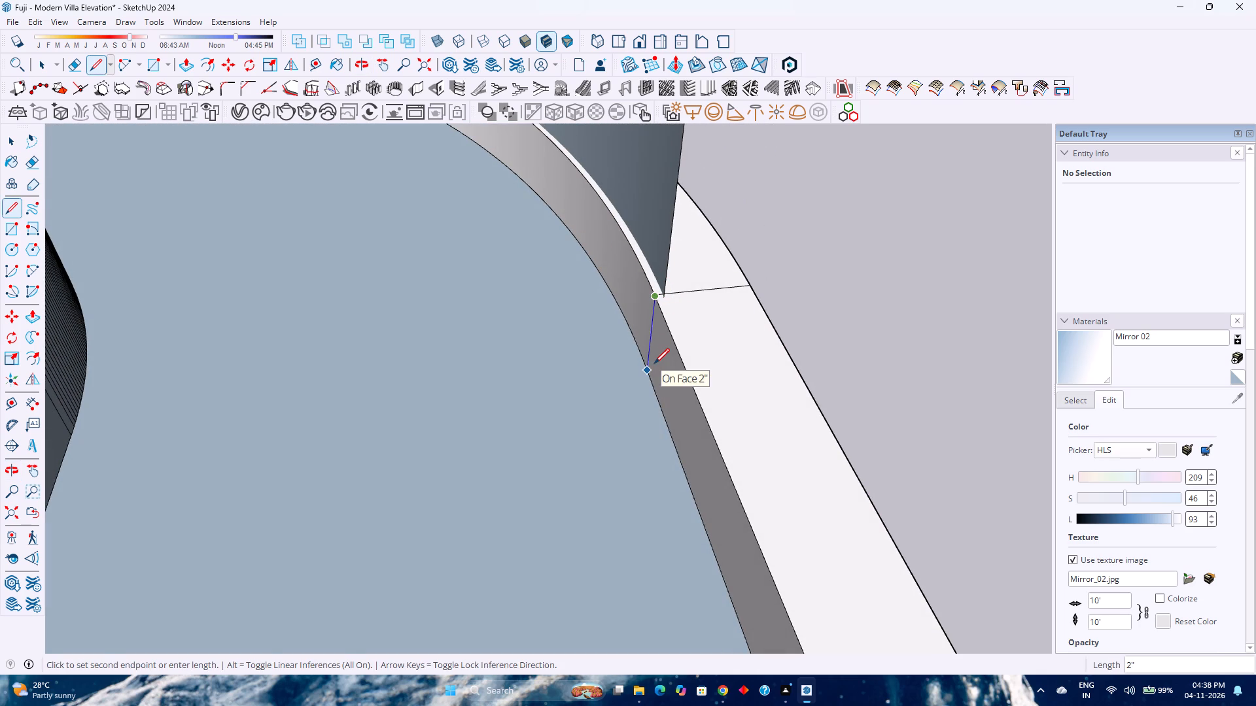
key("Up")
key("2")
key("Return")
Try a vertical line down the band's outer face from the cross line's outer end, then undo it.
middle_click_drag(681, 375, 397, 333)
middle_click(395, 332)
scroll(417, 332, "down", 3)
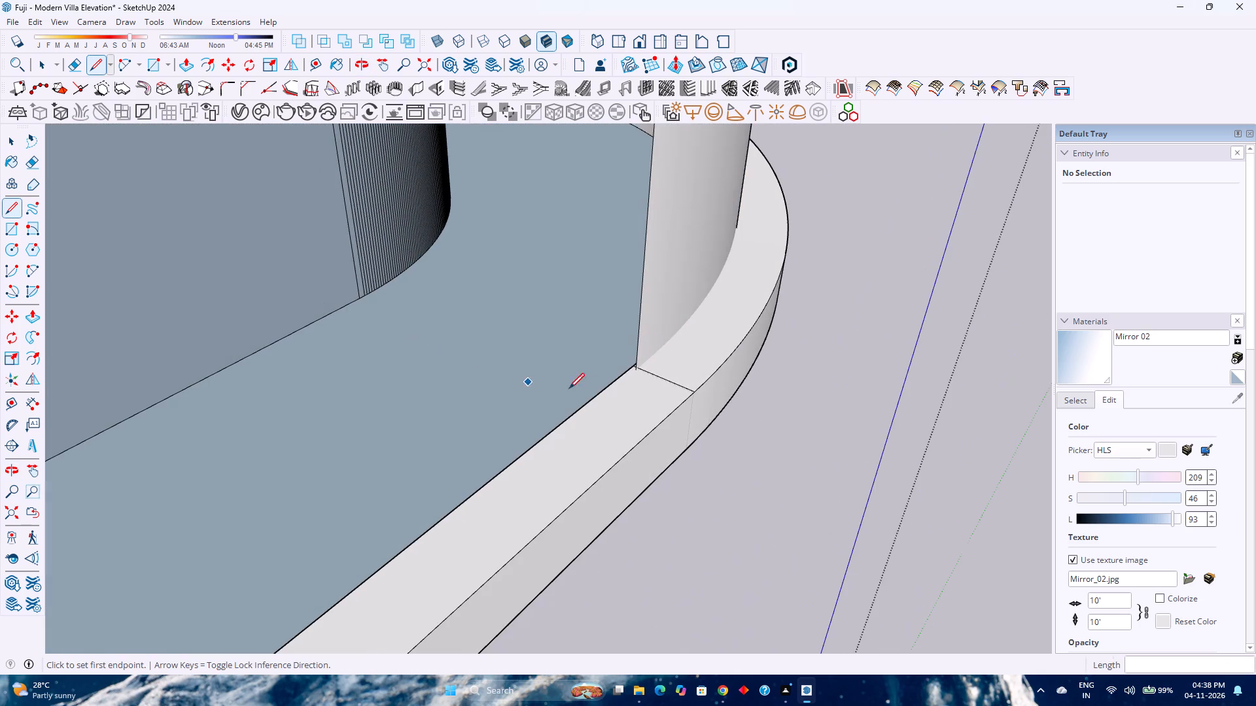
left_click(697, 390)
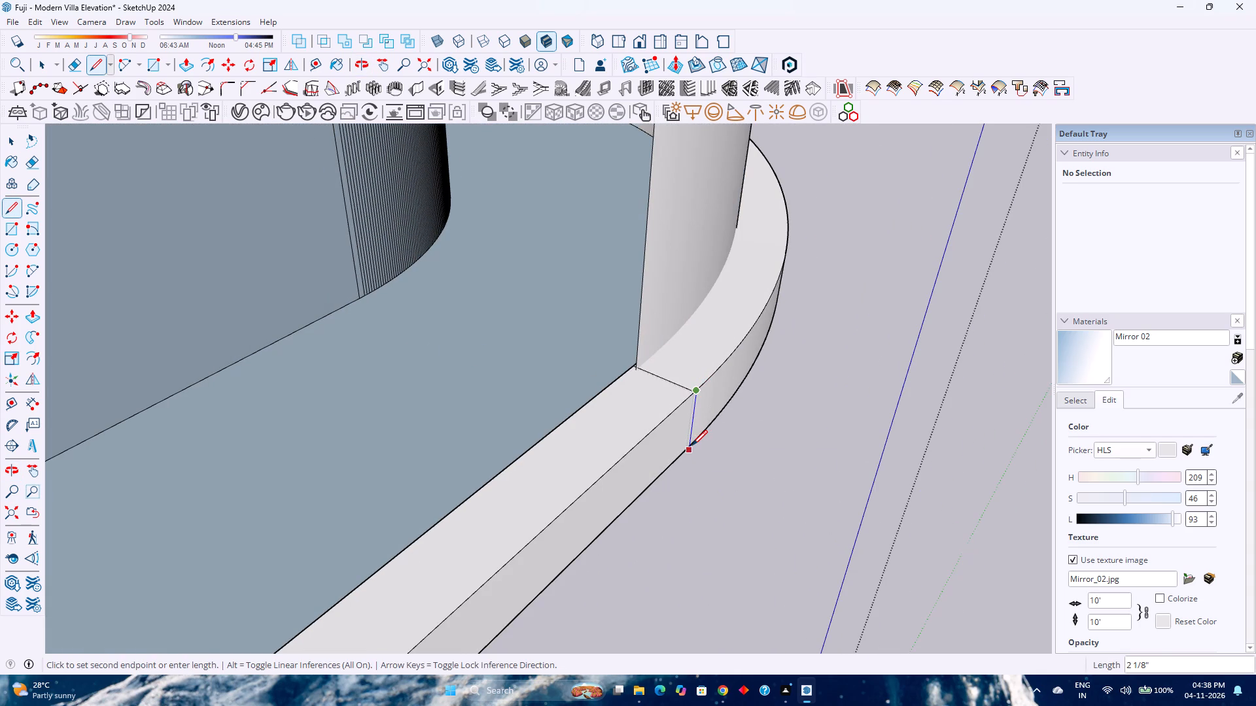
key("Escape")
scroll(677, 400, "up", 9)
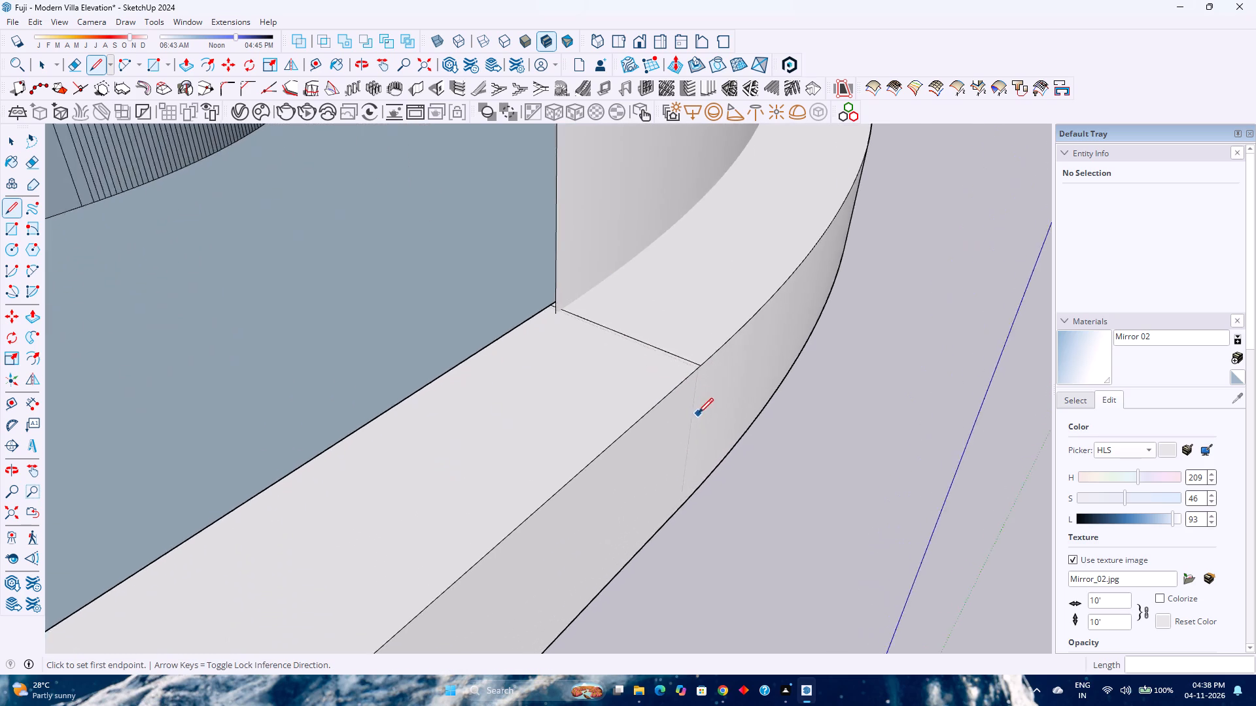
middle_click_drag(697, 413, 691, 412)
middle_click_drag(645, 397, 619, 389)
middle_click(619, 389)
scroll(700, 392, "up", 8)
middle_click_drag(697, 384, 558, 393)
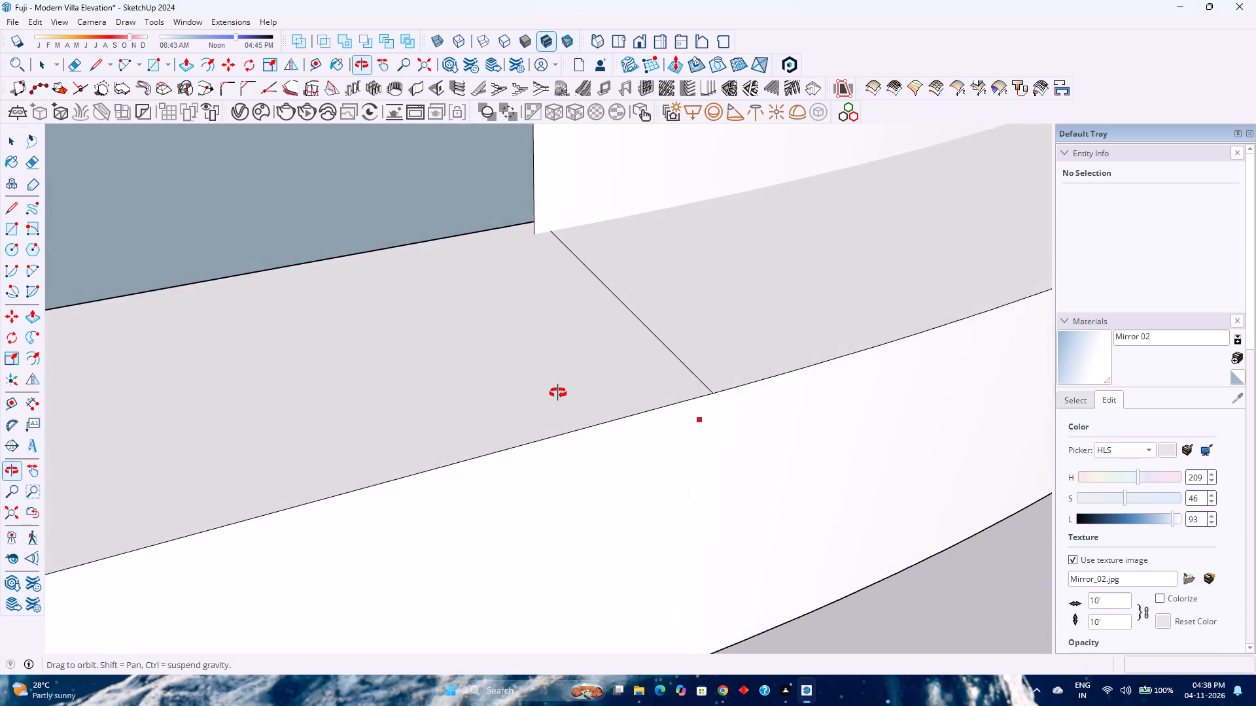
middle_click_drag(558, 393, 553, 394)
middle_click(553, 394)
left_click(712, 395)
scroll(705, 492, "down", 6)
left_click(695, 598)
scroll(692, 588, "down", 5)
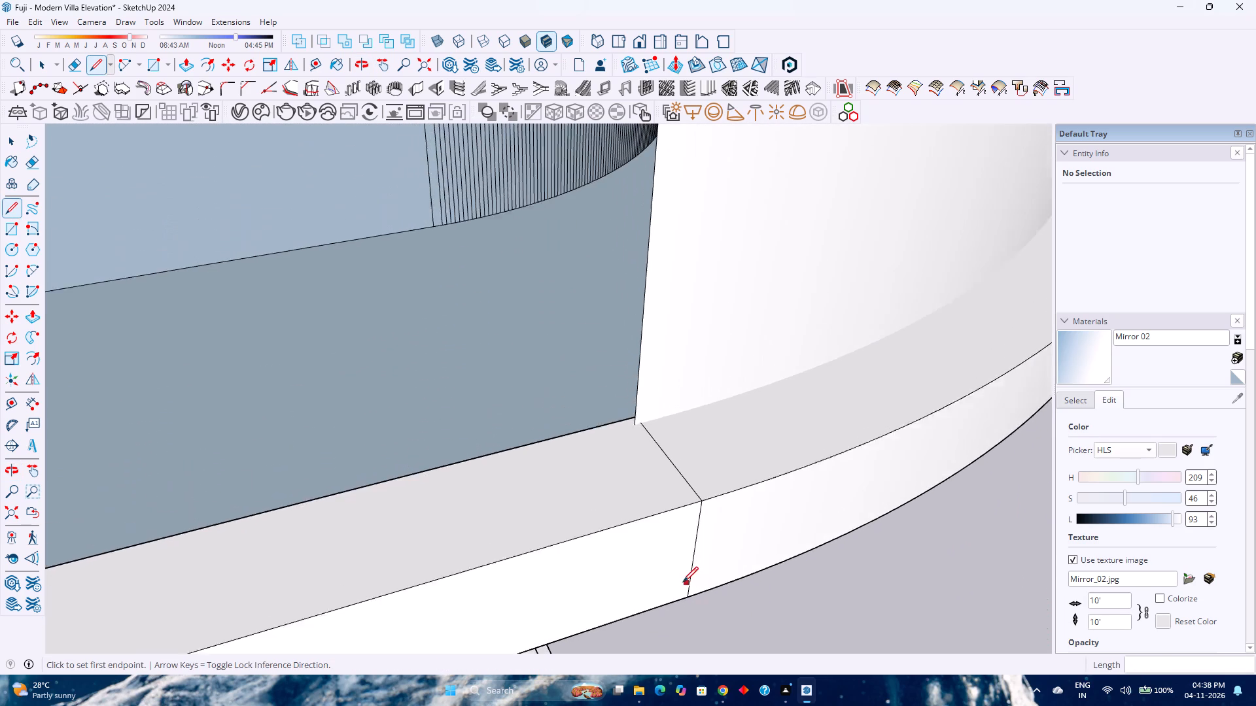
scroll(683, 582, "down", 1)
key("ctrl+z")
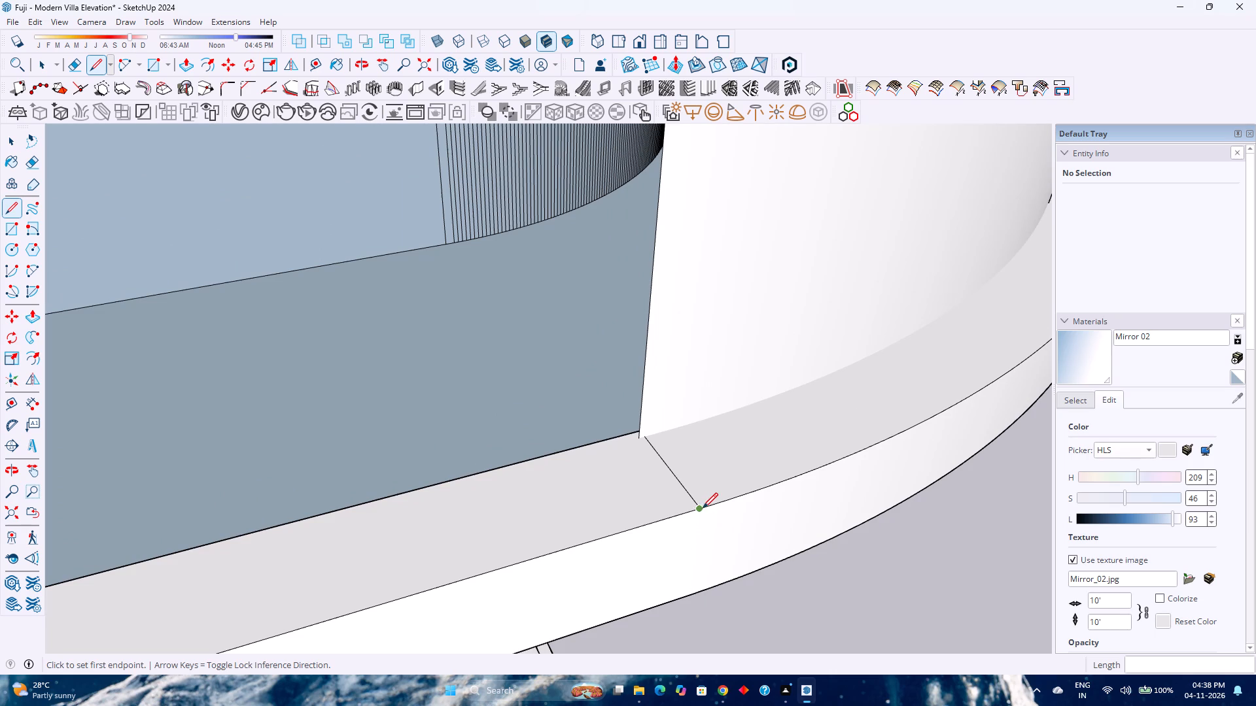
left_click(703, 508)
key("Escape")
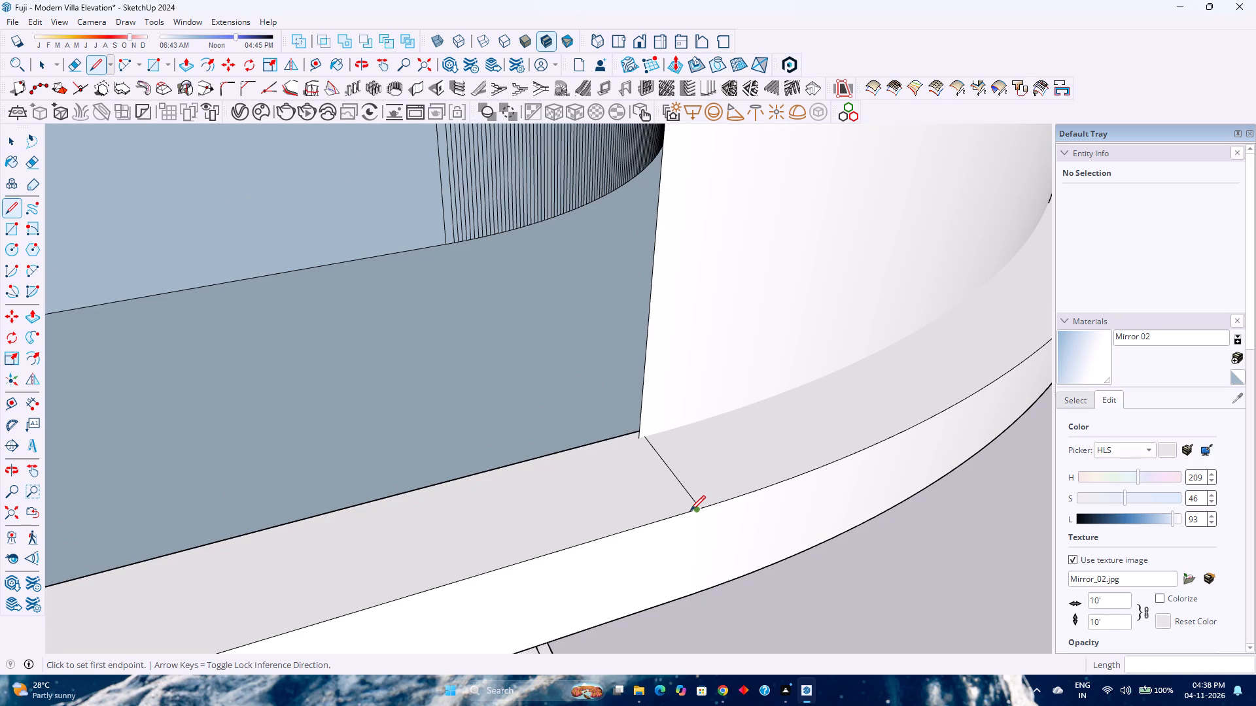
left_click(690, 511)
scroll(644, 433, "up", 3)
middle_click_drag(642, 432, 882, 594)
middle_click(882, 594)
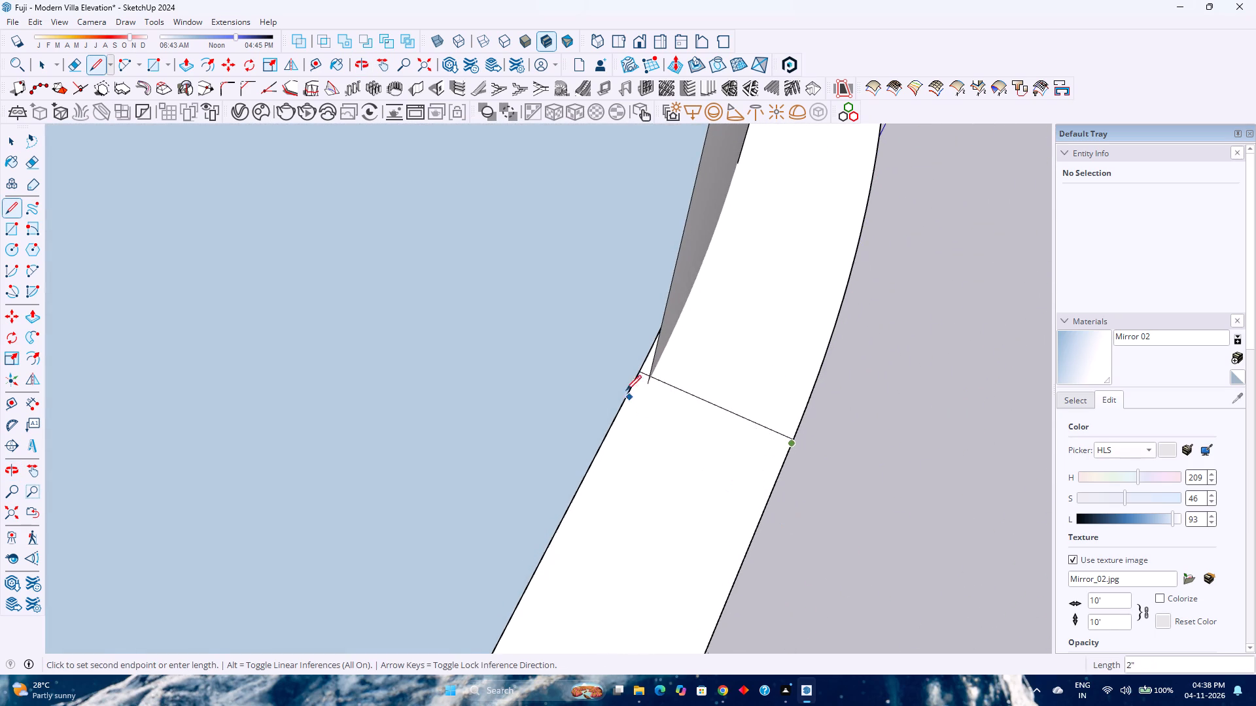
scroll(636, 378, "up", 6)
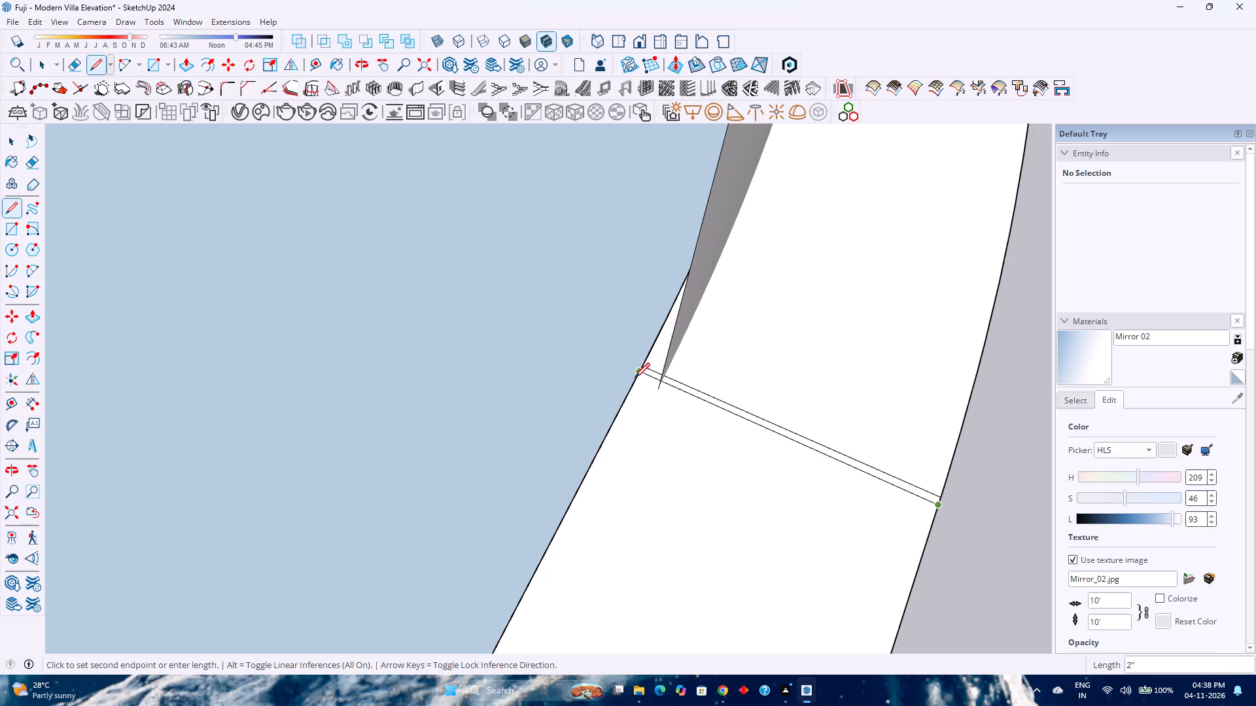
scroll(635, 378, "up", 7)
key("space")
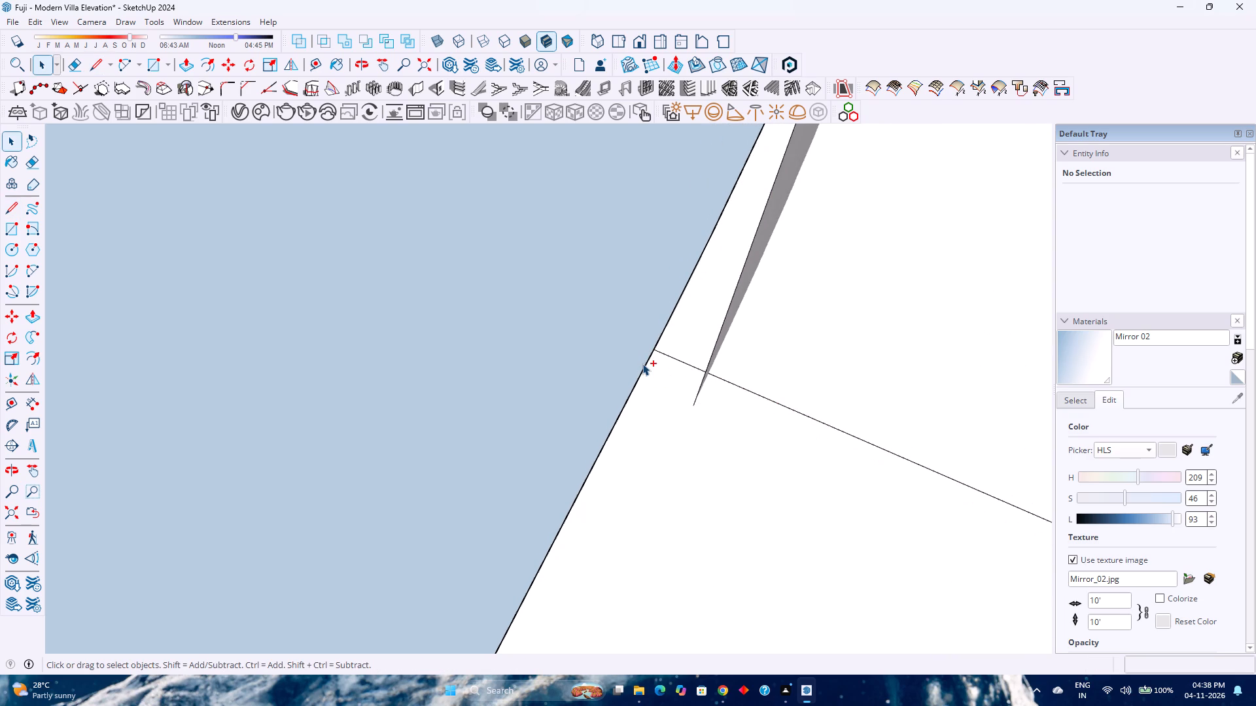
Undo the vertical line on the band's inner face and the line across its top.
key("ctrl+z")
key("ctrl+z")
Draw a line about 2" long across the lower band's top, from outer to inner edge, where the corner curve starts.
scroll(606, 406, "down", 9)
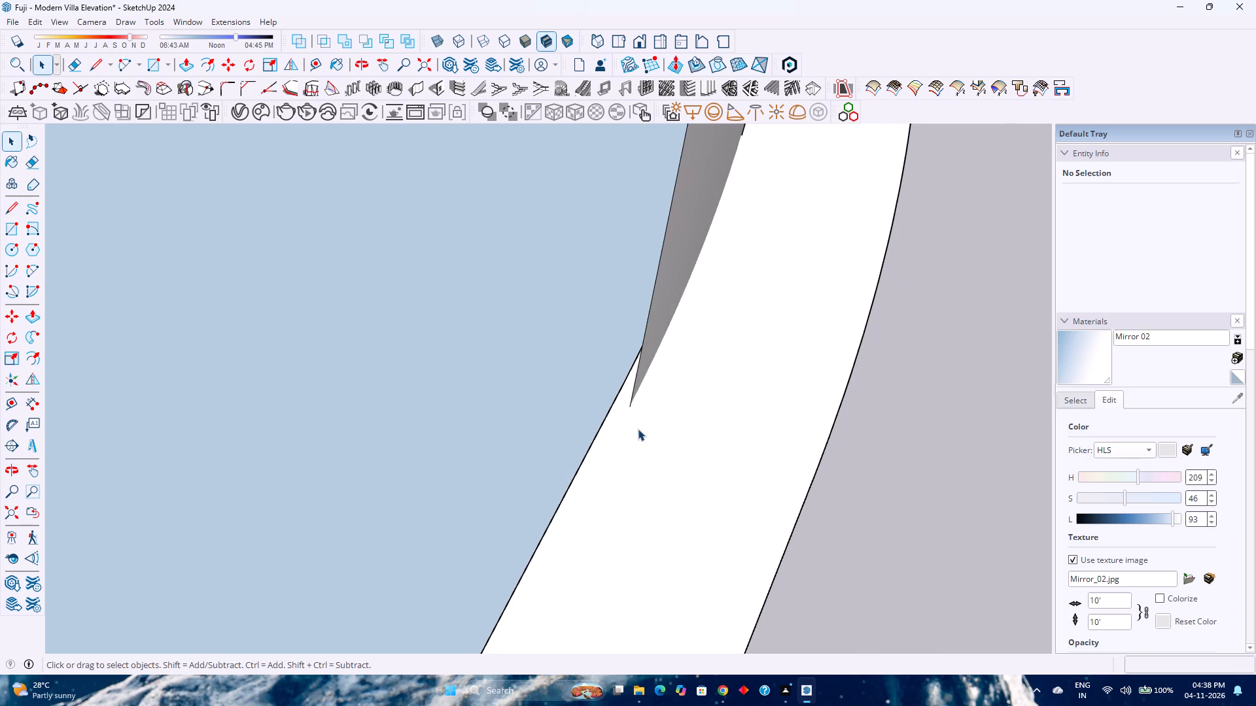
key("l")
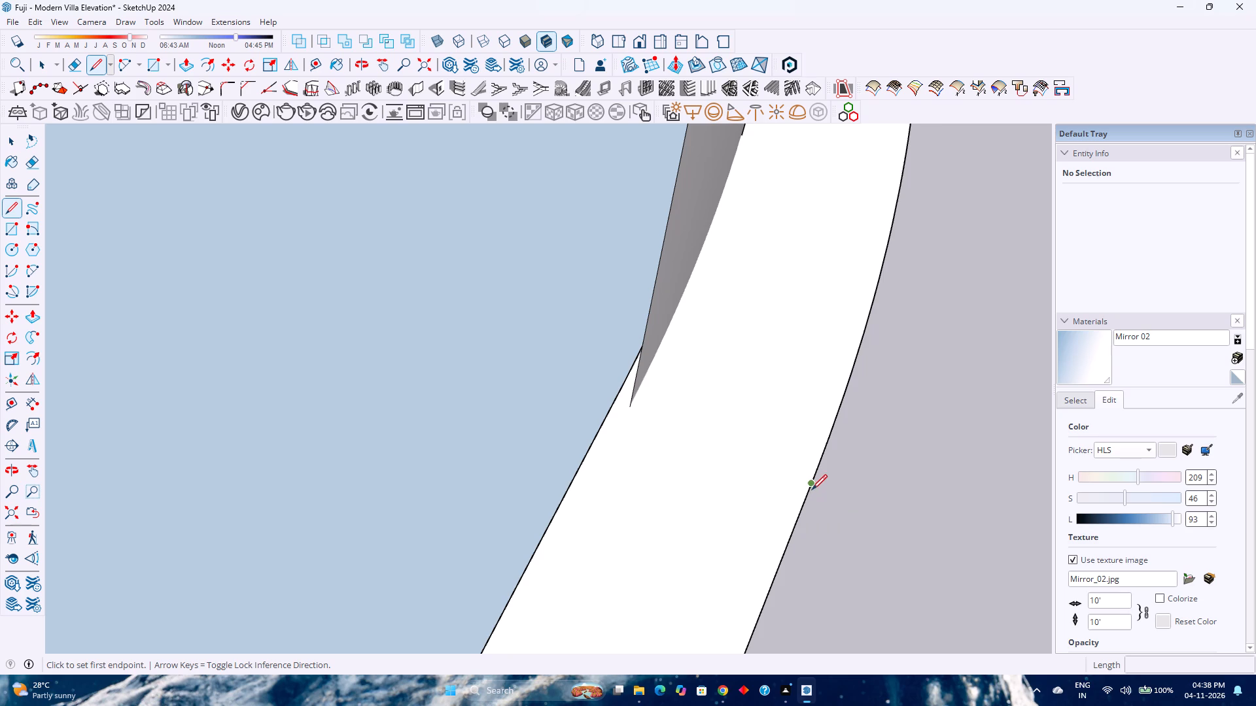
left_click(812, 489)
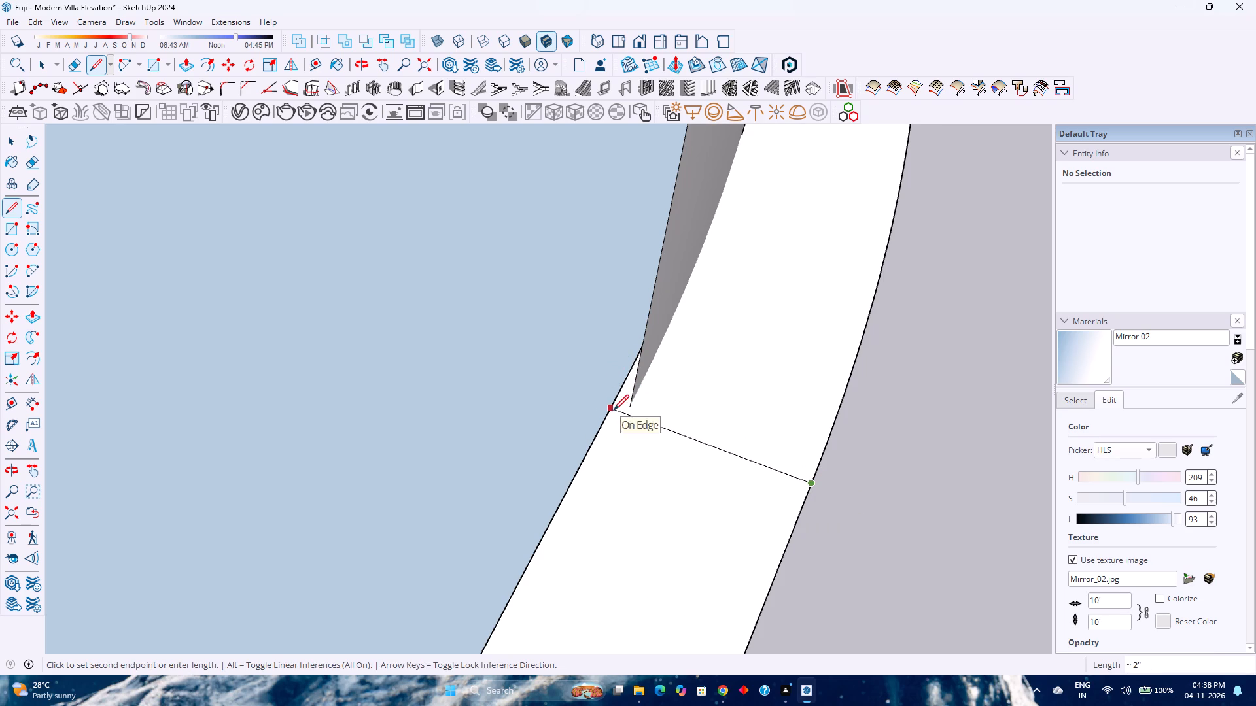
left_click(615, 401)
Draw a 2" vertical line down the band's inner face from the inner end of the cross line.
scroll(599, 407, "up", 3)
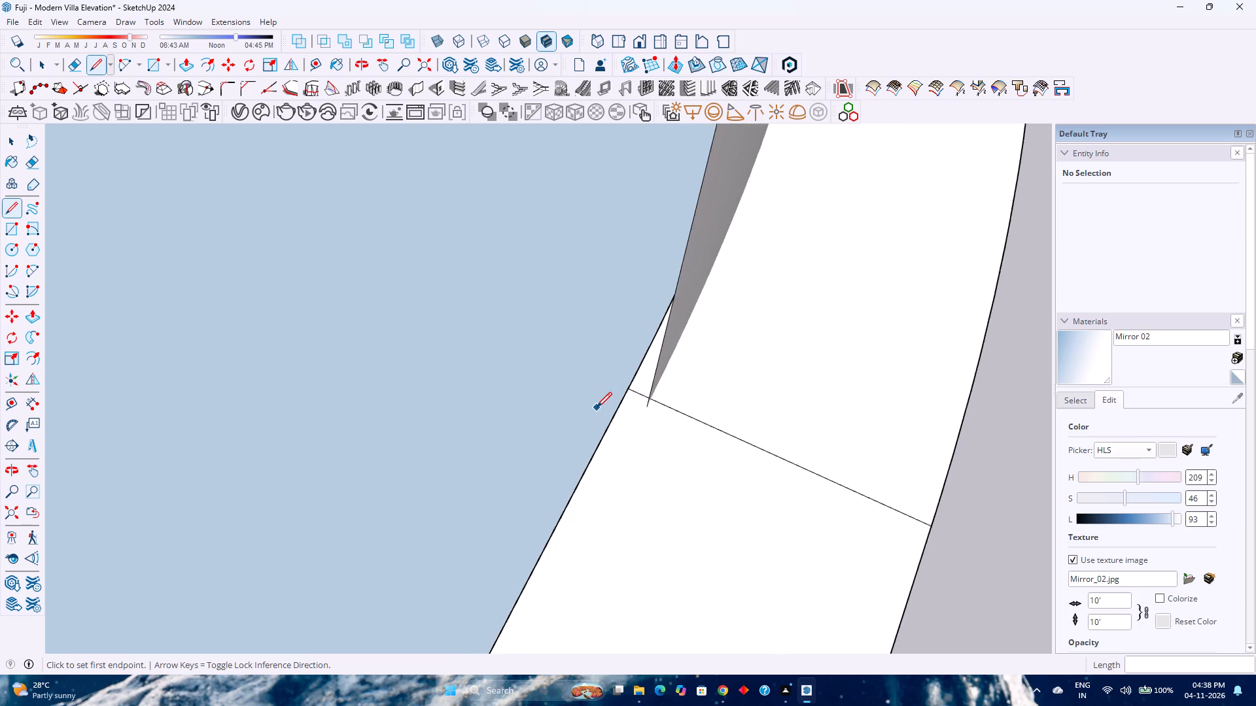
scroll(597, 407, "up", 1)
middle_click_drag(597, 407, 847, 350)
middle_click(847, 350)
left_click(725, 244)
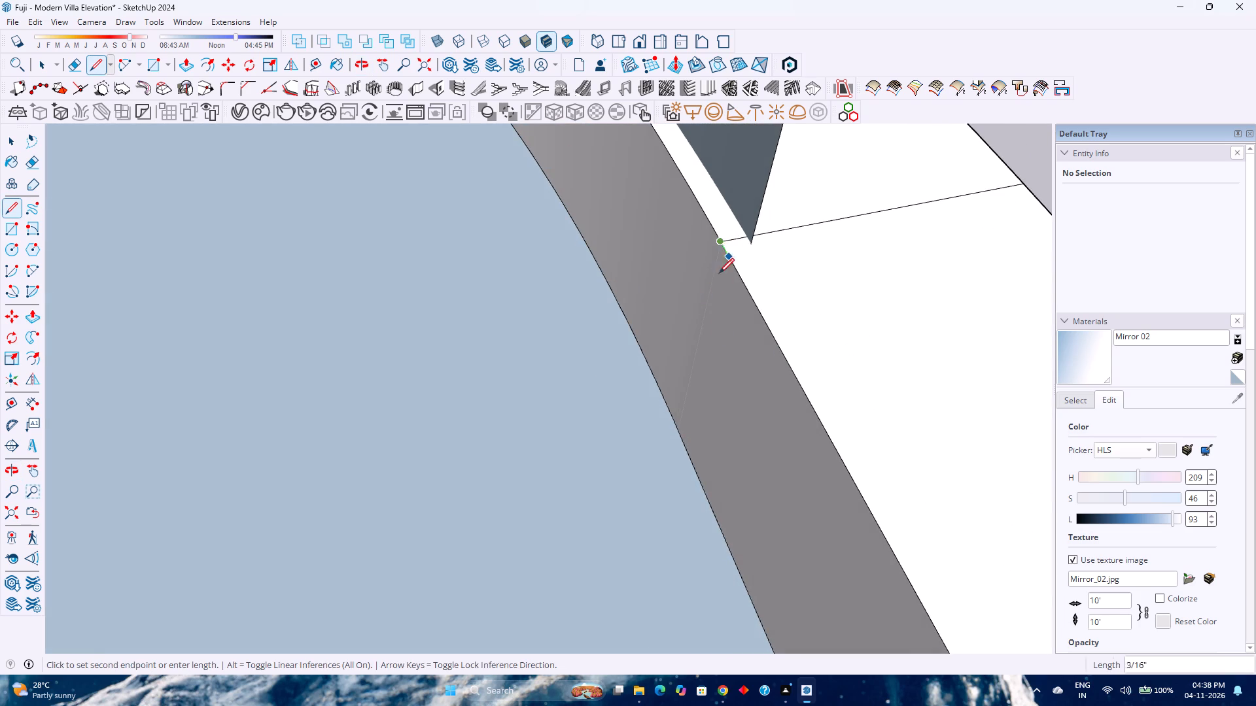
key("Up")
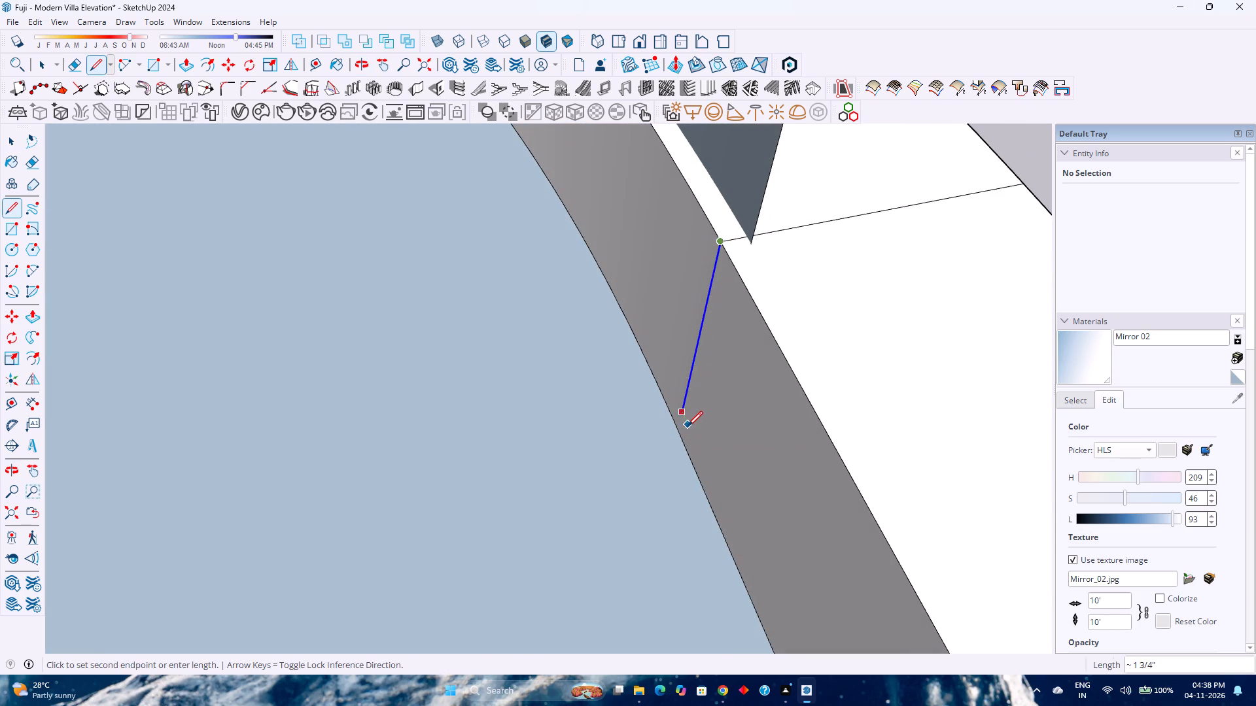
left_click(679, 460)
Draw a 2" vertical line down the band's outer face from the outer end of the cross line.
middle_click_drag(718, 450, 497, 414)
middle_click(495, 413)
scroll(492, 413, "down", 8)
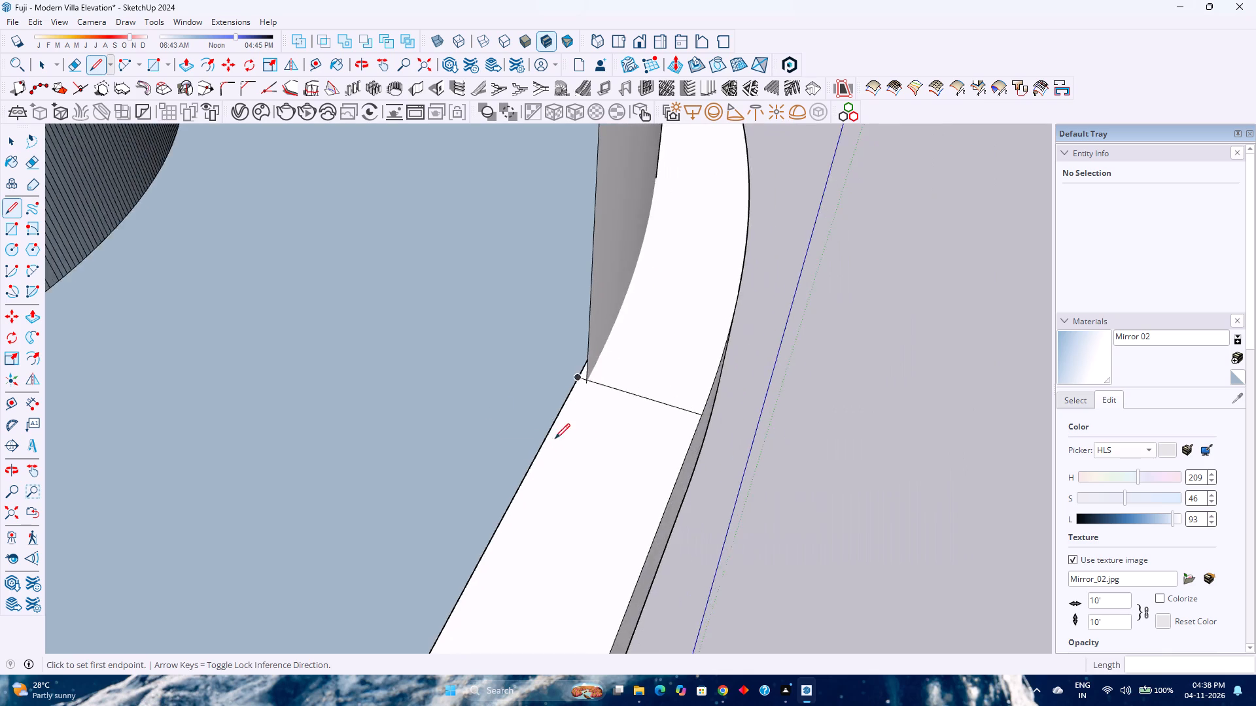
middle_click_drag(577, 447, 396, 340)
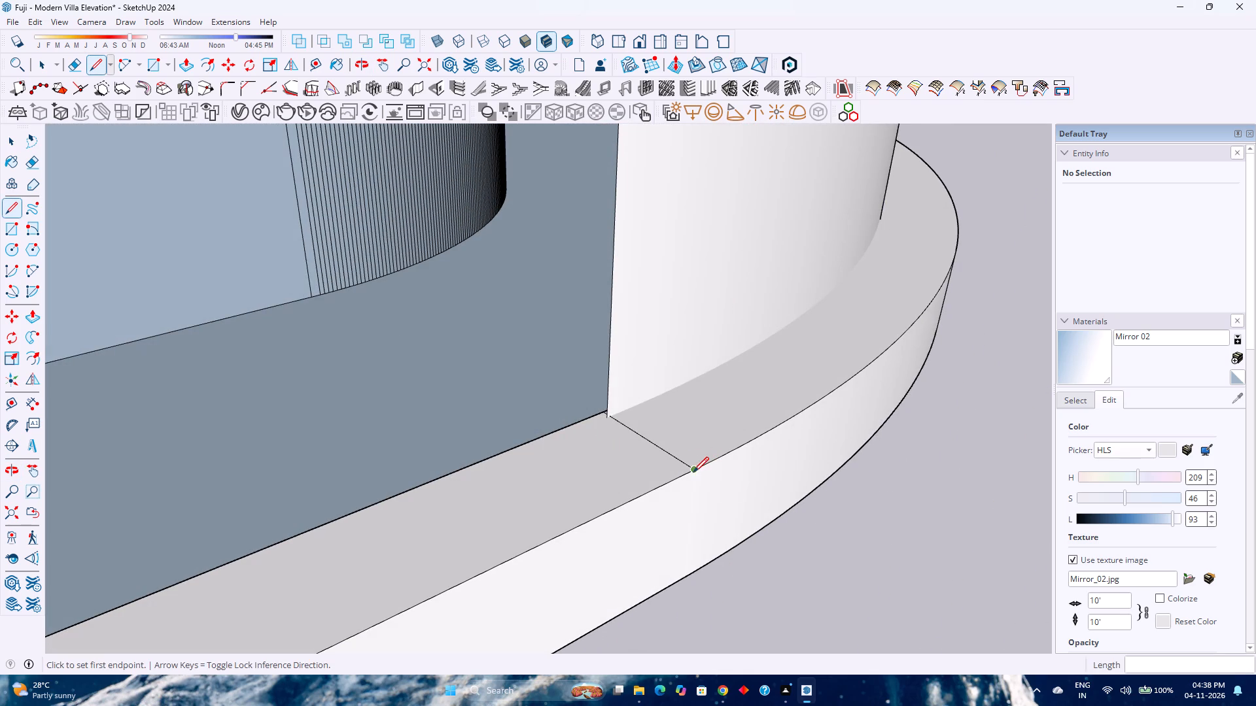
left_click(693, 472)
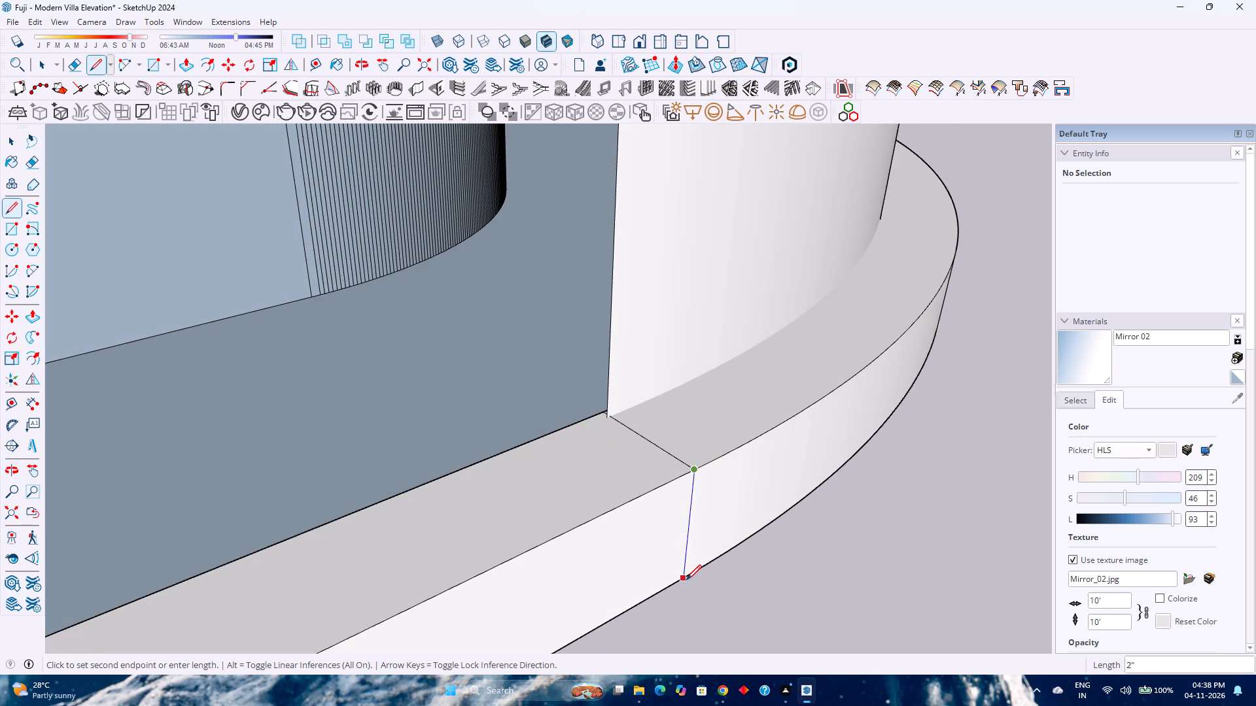
left_click(686, 580)
Draw a line about 1 13/16" long across the band's underside, from the outer vertical line's lower end to the first inner edge.
middle_click_drag(686, 580, 644, 399)
middle_click_drag(663, 531, 667, 378)
middle_click_drag(667, 378, 678, 366)
middle_click_drag(642, 545, 670, 430)
middle_click(670, 430)
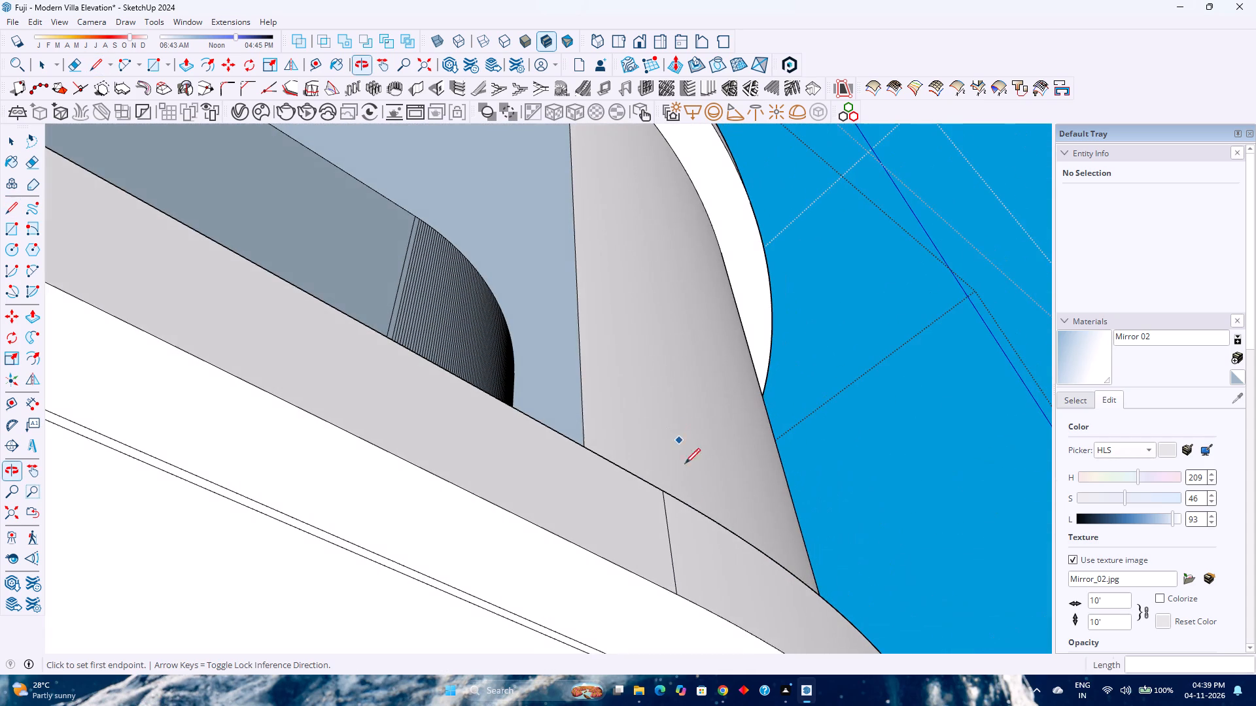
left_click(675, 594)
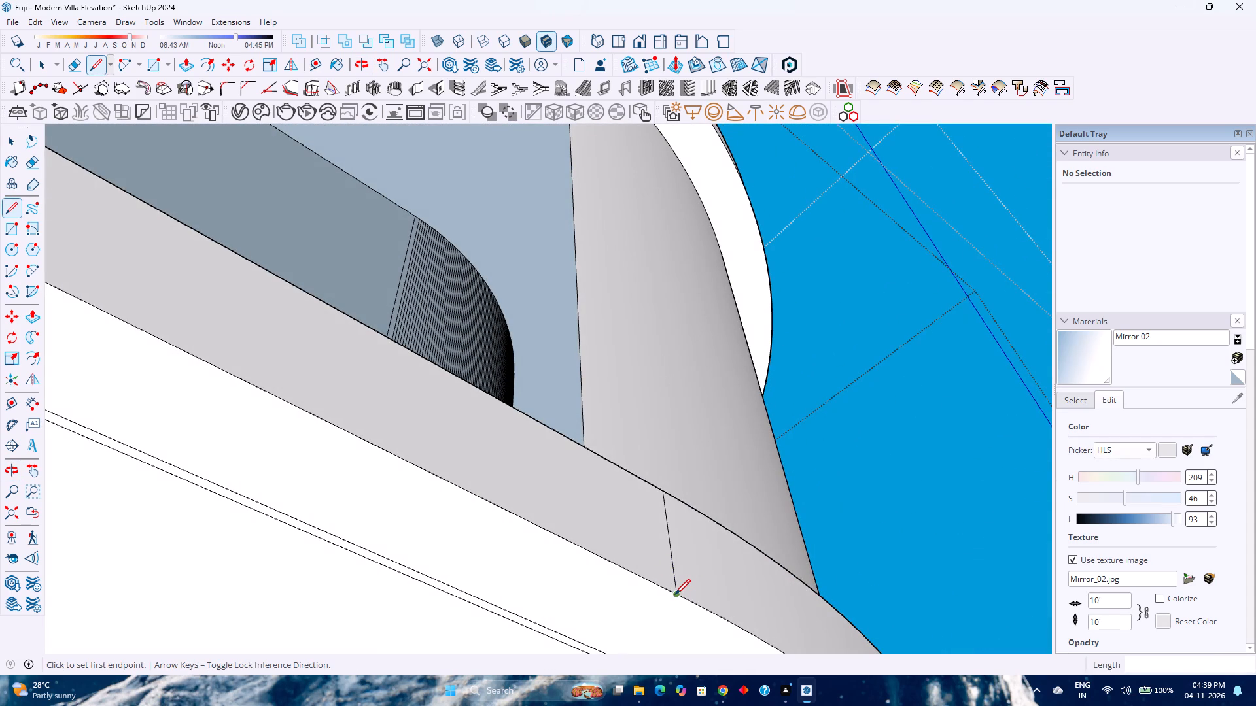
middle_click_drag(594, 631, 604, 450, "shift")
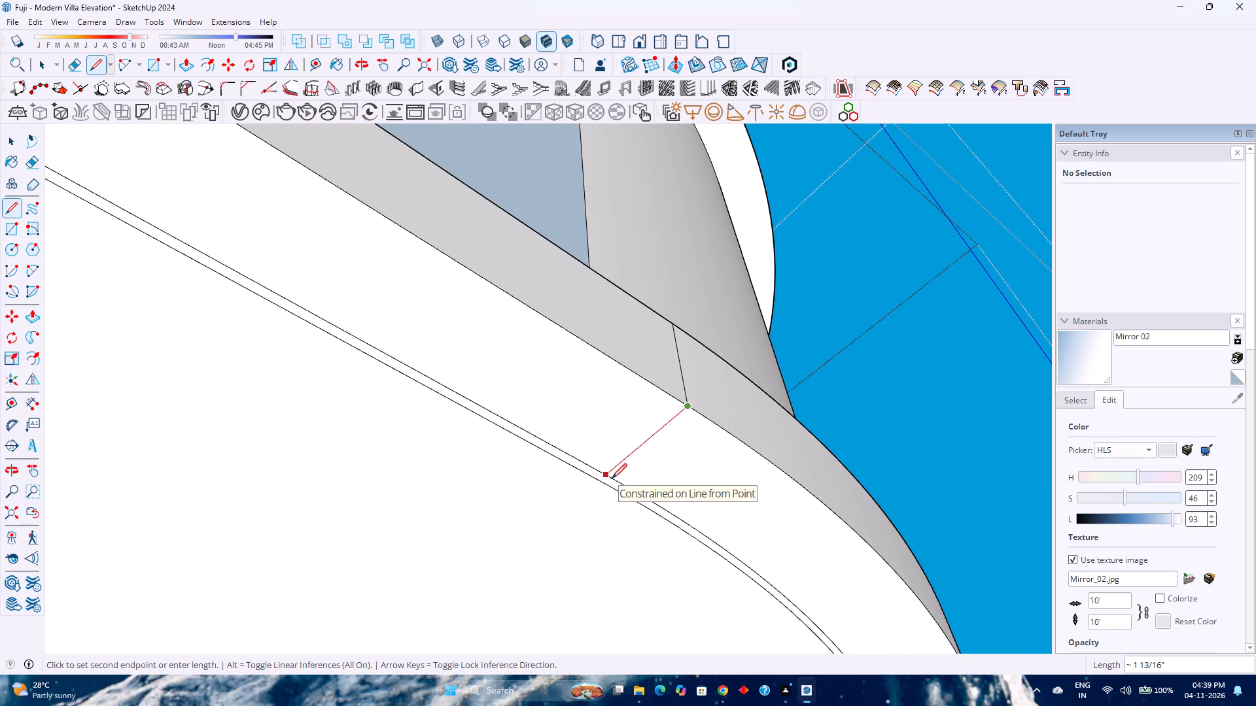
left_click(616, 480)
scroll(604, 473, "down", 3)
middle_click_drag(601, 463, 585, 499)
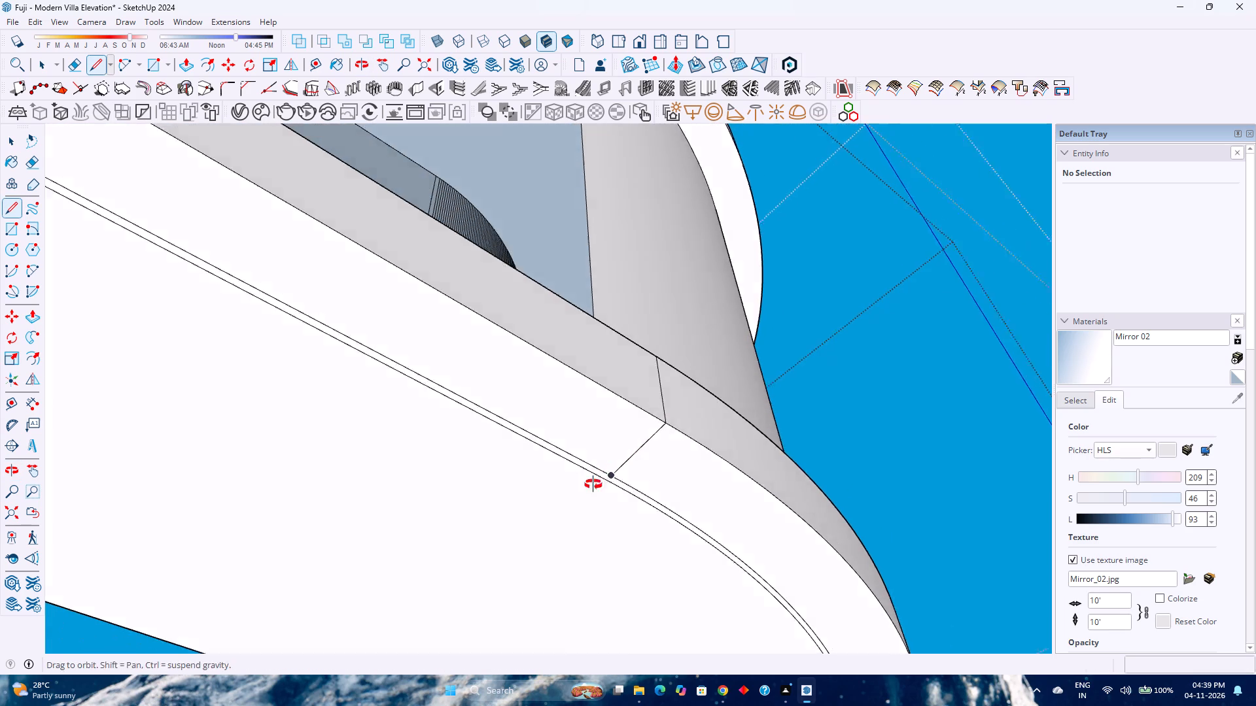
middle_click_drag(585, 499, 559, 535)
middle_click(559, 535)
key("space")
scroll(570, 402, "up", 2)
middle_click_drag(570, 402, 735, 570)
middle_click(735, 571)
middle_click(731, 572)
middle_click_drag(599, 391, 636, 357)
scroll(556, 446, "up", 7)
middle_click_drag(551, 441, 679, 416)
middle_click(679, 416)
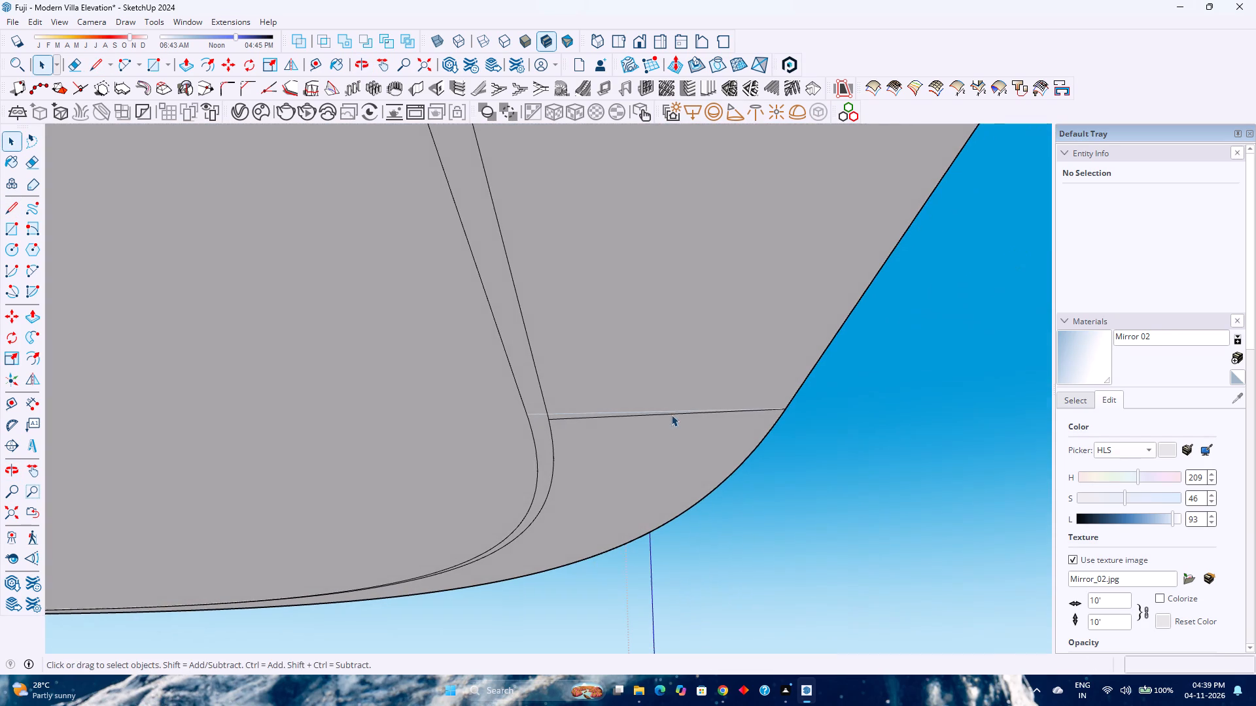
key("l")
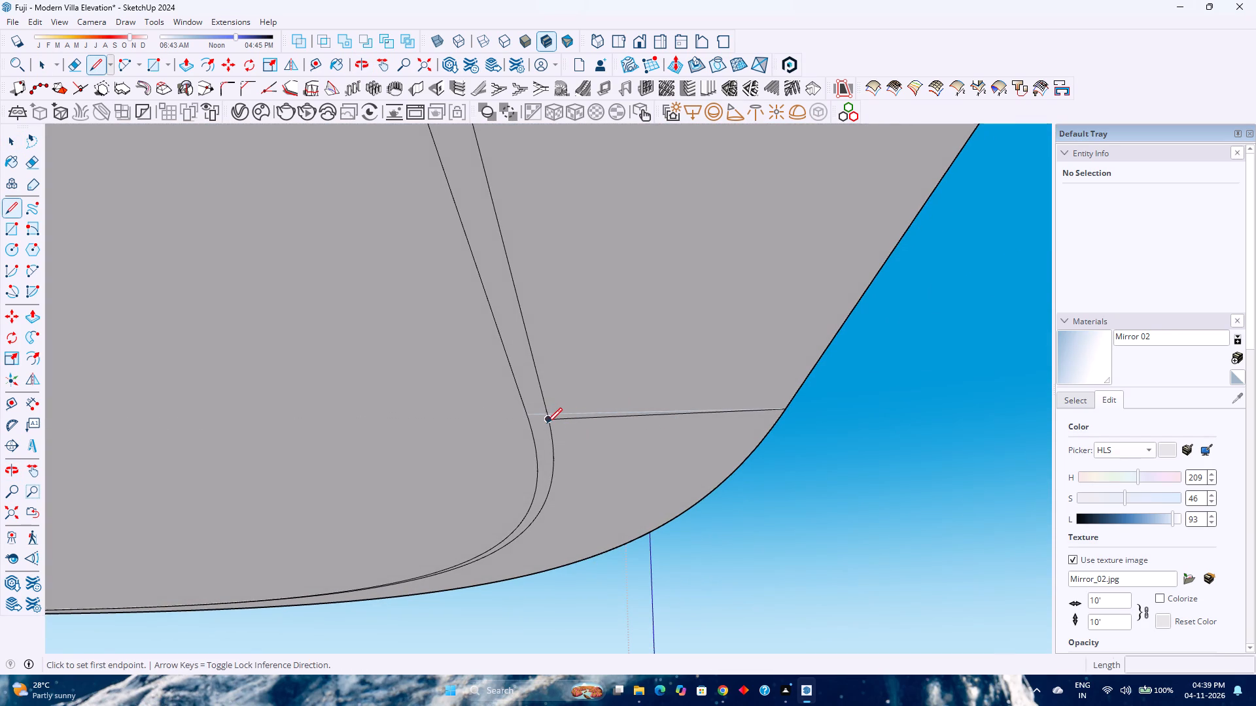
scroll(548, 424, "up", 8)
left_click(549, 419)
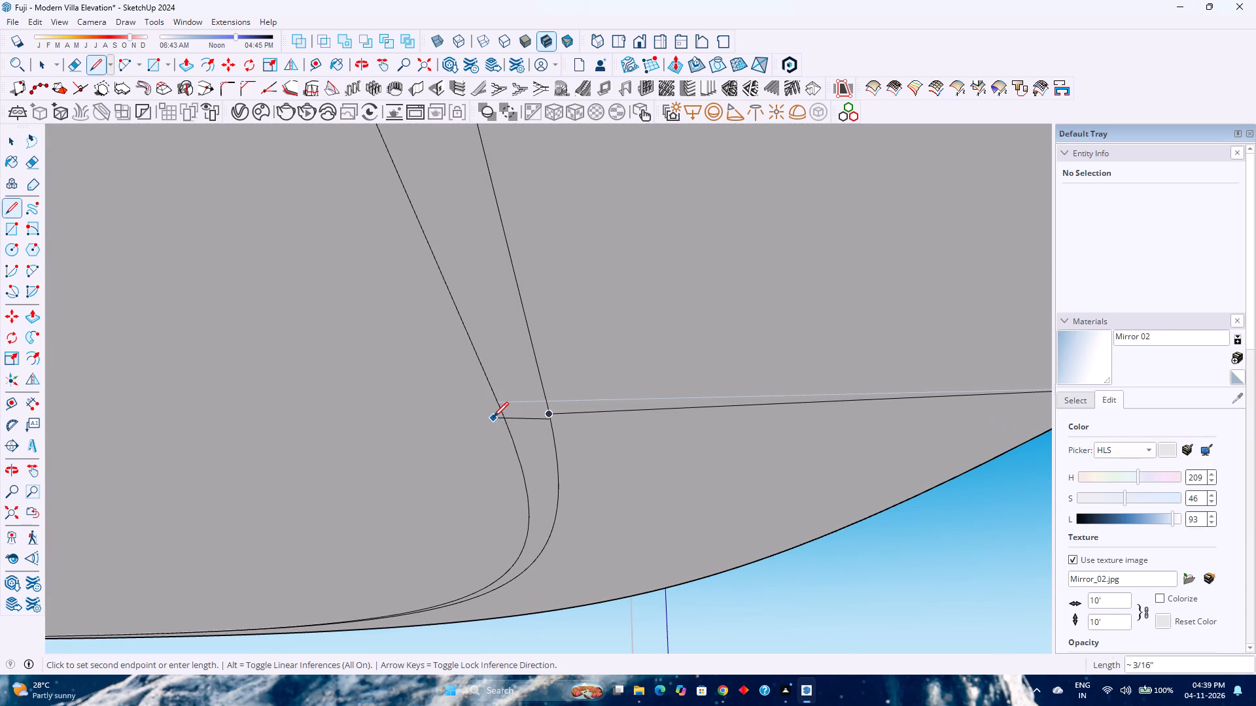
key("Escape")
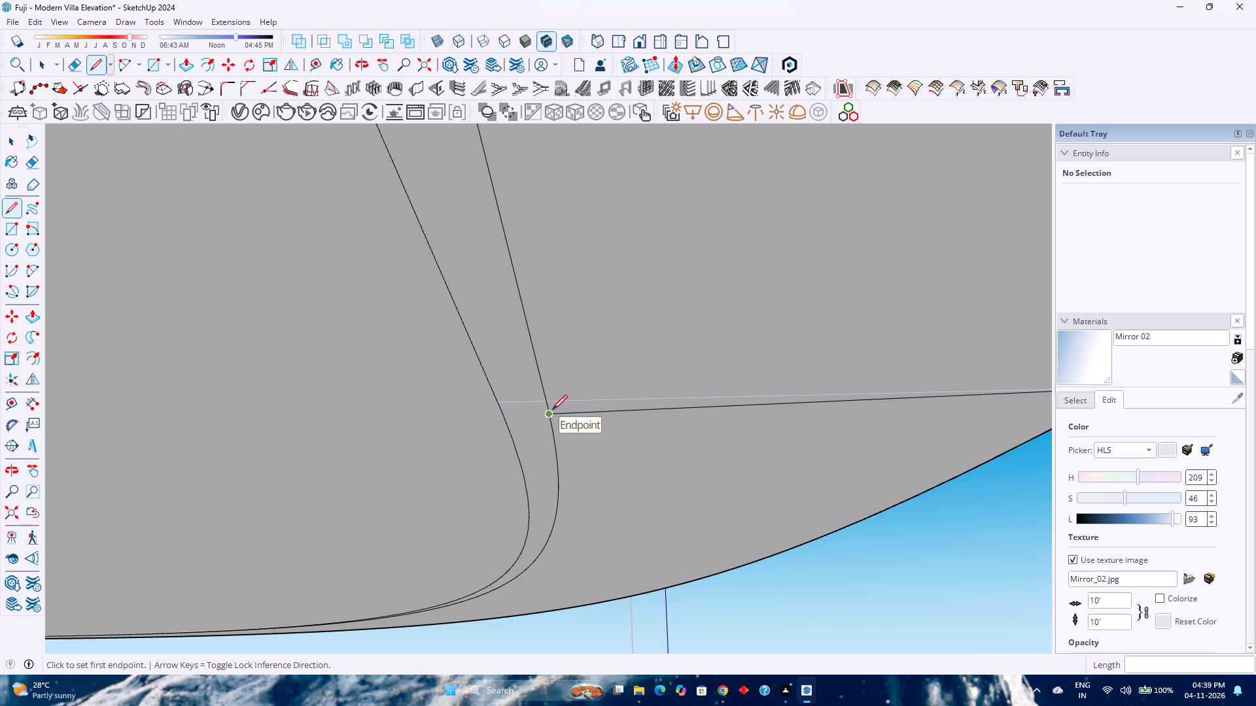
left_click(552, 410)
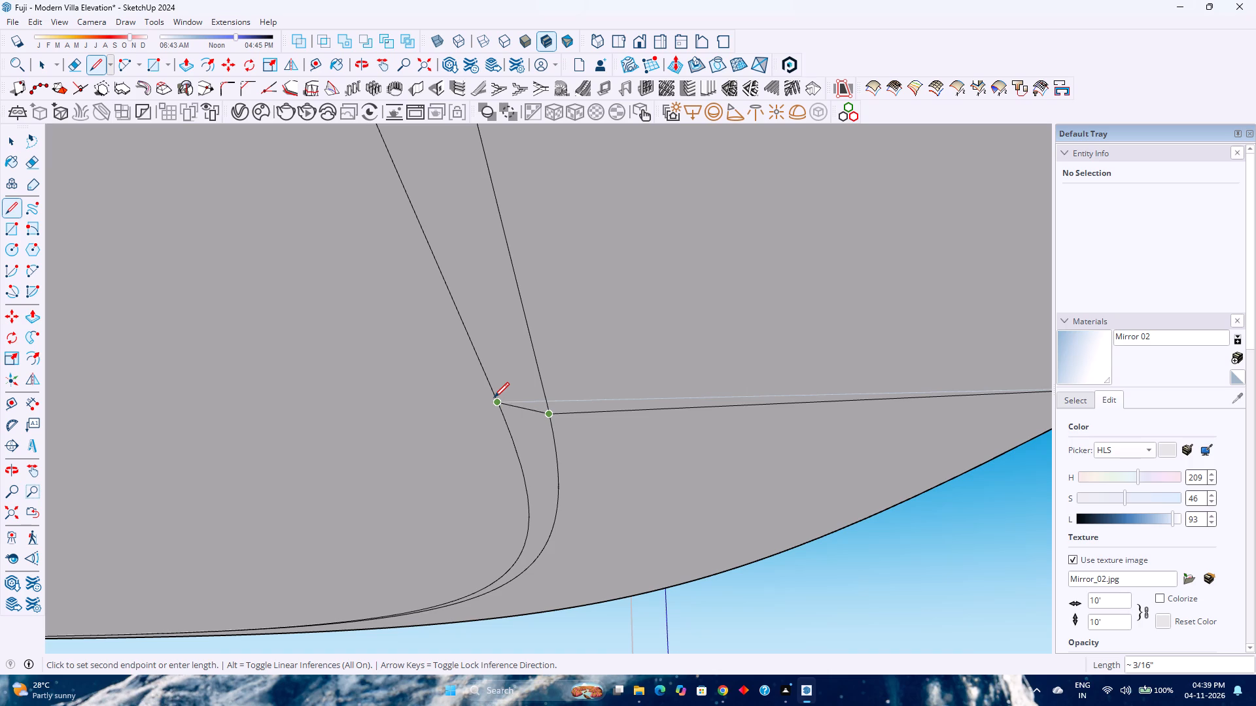
Undo the underside cross line and redraw it about 2" long from the second inner edge to the outer vertical line's lower end.
key("ctrl+z")
key("ctrl+z")
left_click(498, 398)
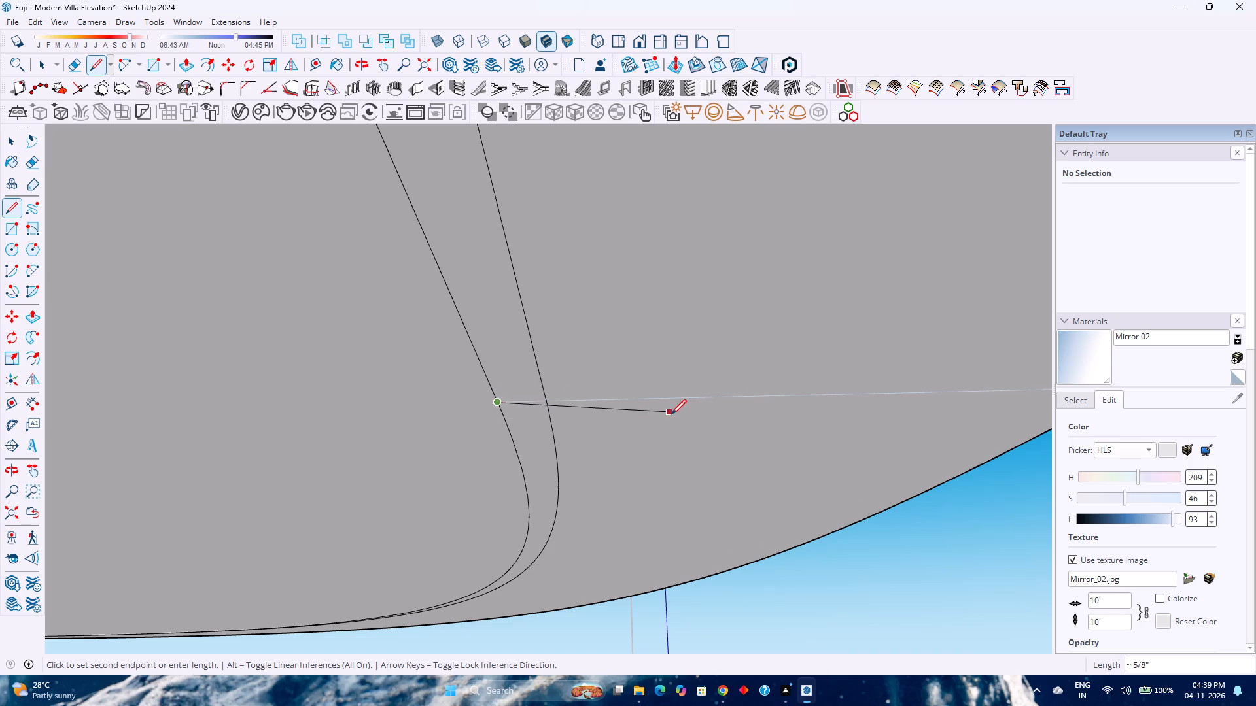
middle_click_drag(670, 414, 529, 369)
middle_click(529, 369)
scroll(528, 369, "down", 9)
middle_click_drag(532, 377, 468, 467)
middle_click(468, 467)
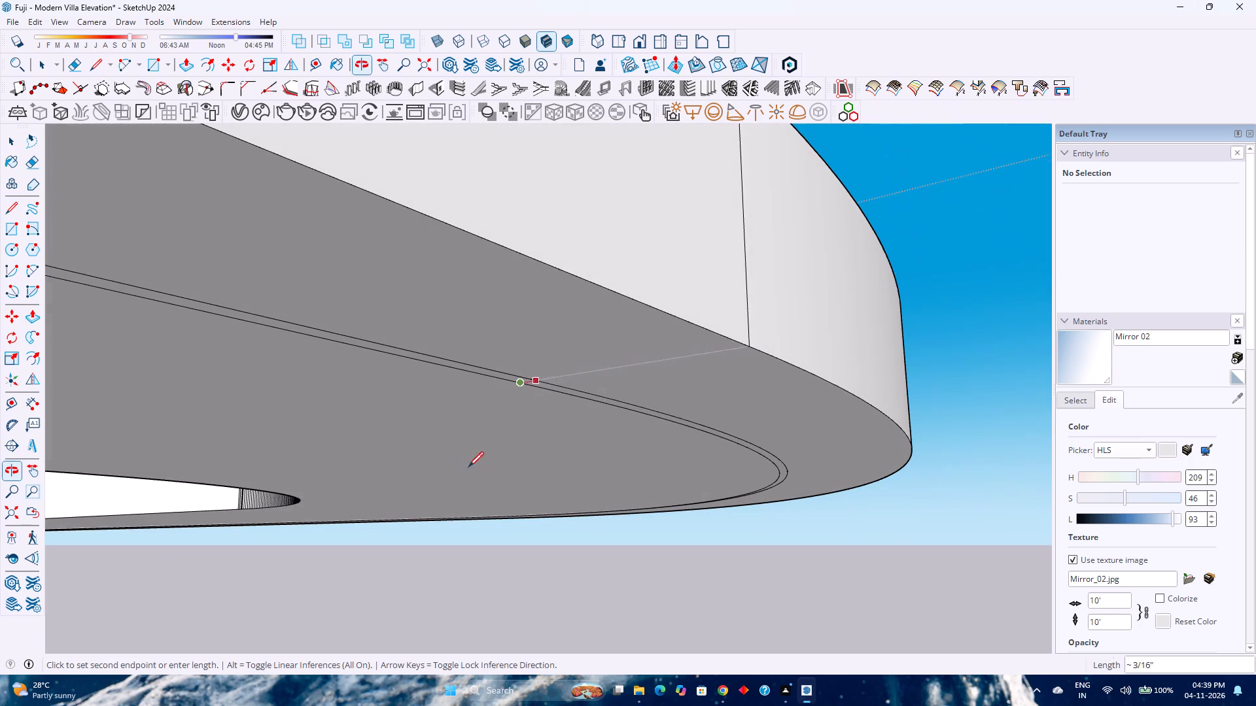
left_click(751, 346)
Select the straight lower band's inner, top, outer and bottom faces and rotate them 0.1° horizontally about the inner split corner to realign the far end.
middle_click_drag(744, 348, 680, 418)
middle_click(680, 418)
scroll(679, 406, "down", 7)
middle_click(652, 388)
middle_click_drag(655, 392, 680, 420)
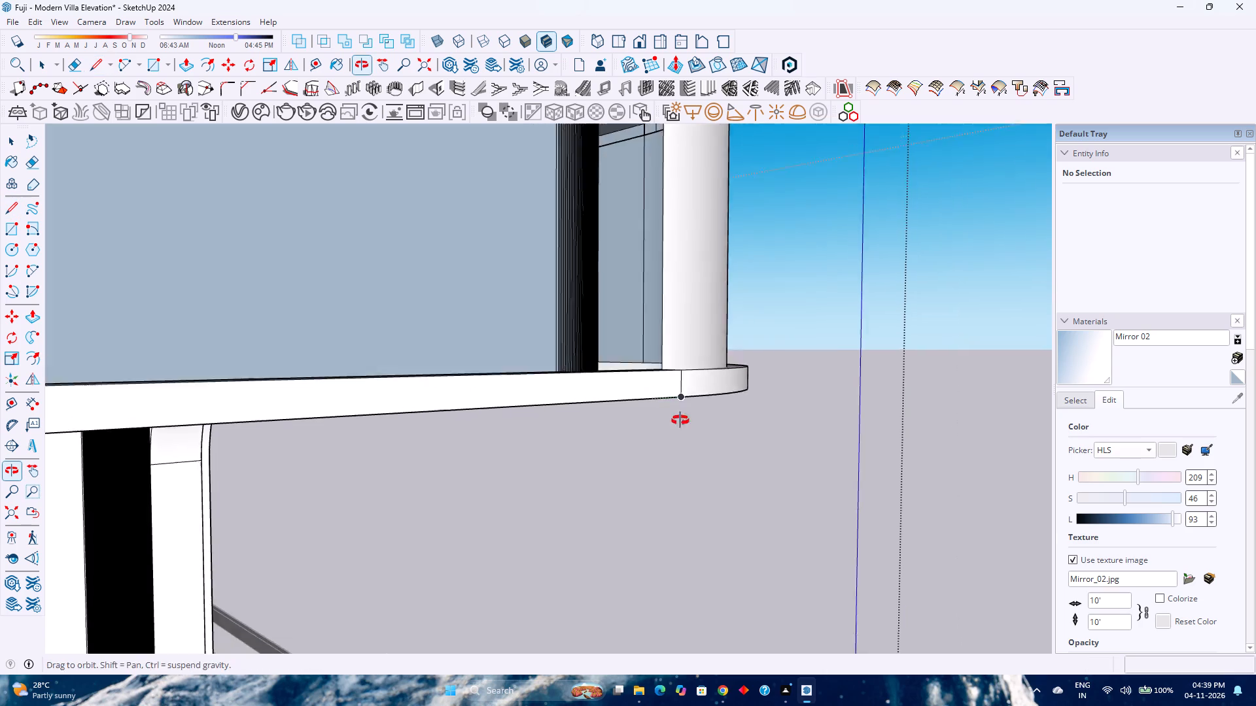
middle_click_drag(680, 420, 718, 462)
scroll(624, 366, "up", 8)
key("space")
middle_click_drag(612, 361, 869, 394)
middle_click(869, 394)
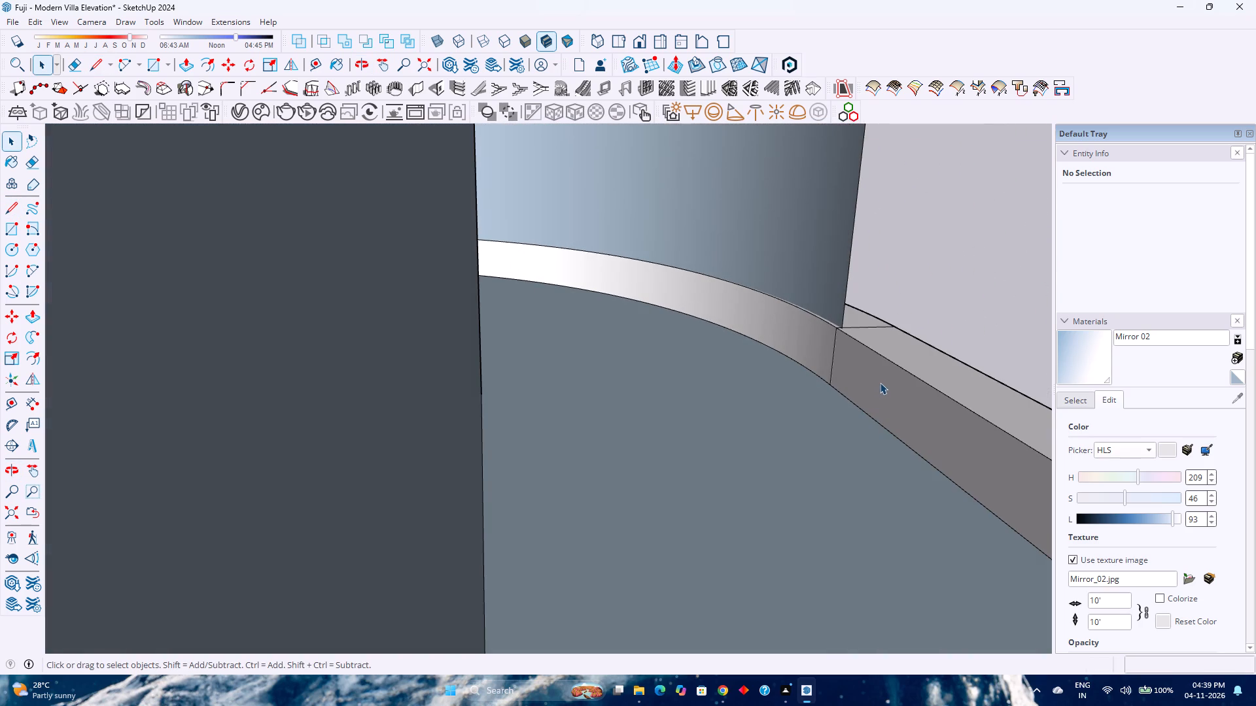
double_click(880, 382)
left_click(897, 356, "ctrl")
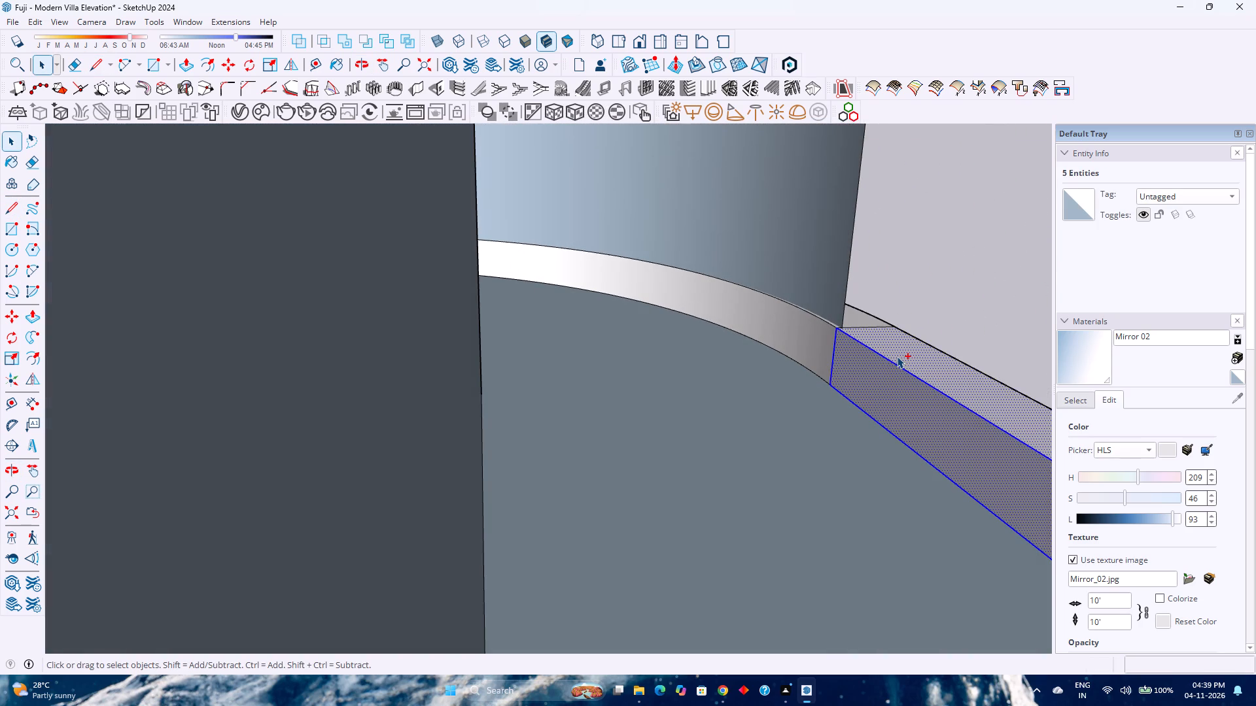
left_click(897, 356, "ctrl")
middle_click_drag(895, 357, 544, 388)
middle_click(544, 388)
scroll(544, 386, "down", 4)
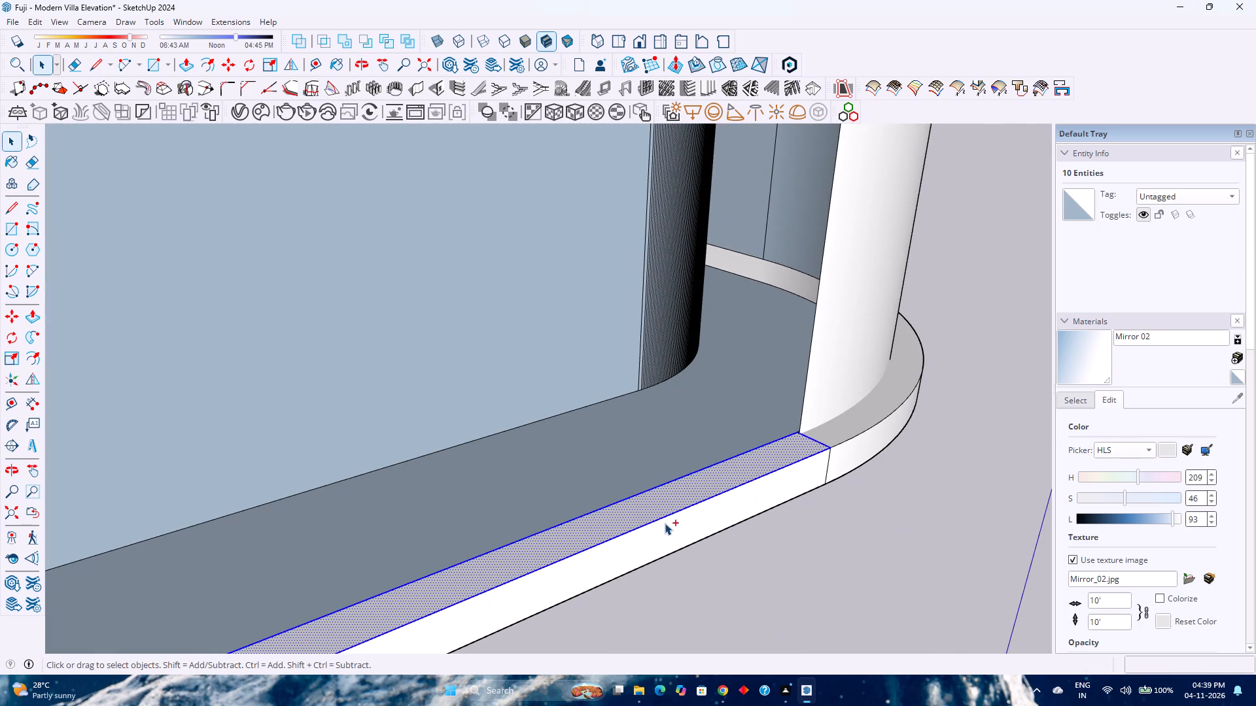
double_click(668, 525, "ctrl")
scroll(667, 527, "down", 3)
middle_click_drag(650, 540, 641, 514, "shift")
middle_click(641, 514, "shift")
middle_click(641, 514, "shift")
middle_click_drag(615, 526, 650, 462)
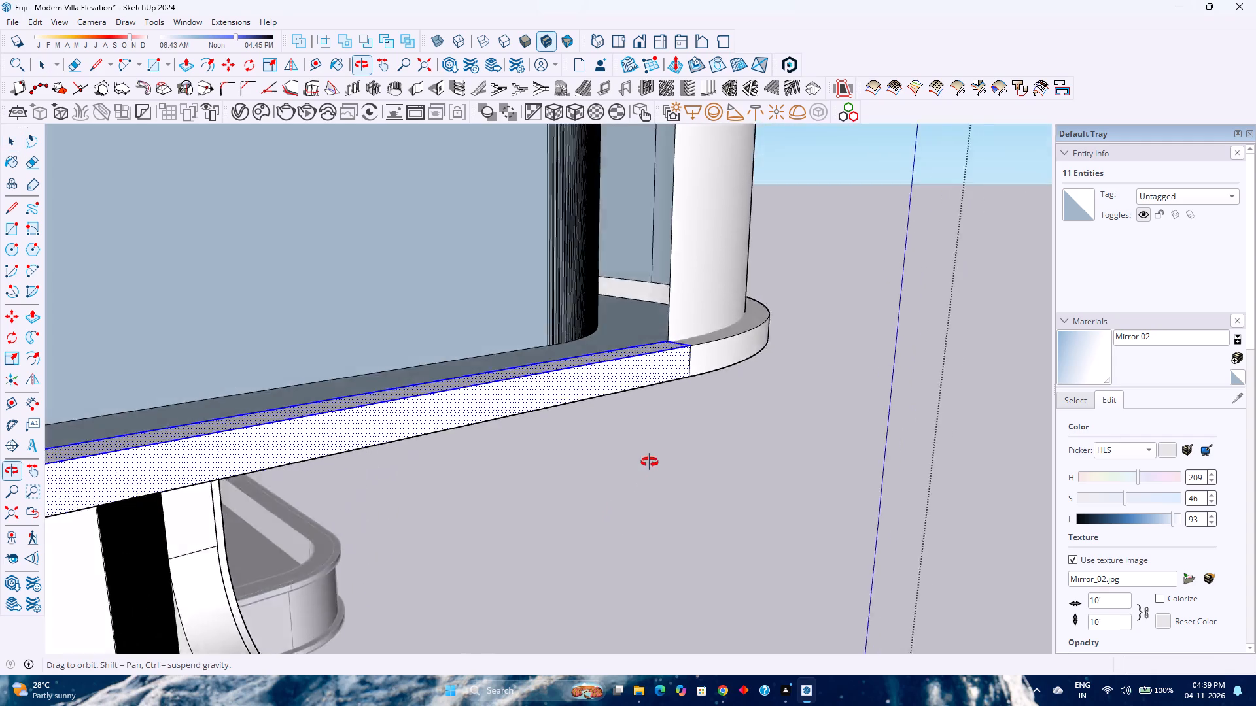
middle_click_drag(650, 462, 669, 439)
middle_click_drag(675, 431, 724, 376)
scroll(618, 413, "up", 3)
middle_click_drag(615, 413, 633, 398)
middle_click_drag(635, 398, 707, 350)
middle_click(707, 350)
left_click(624, 408, "ctrl")
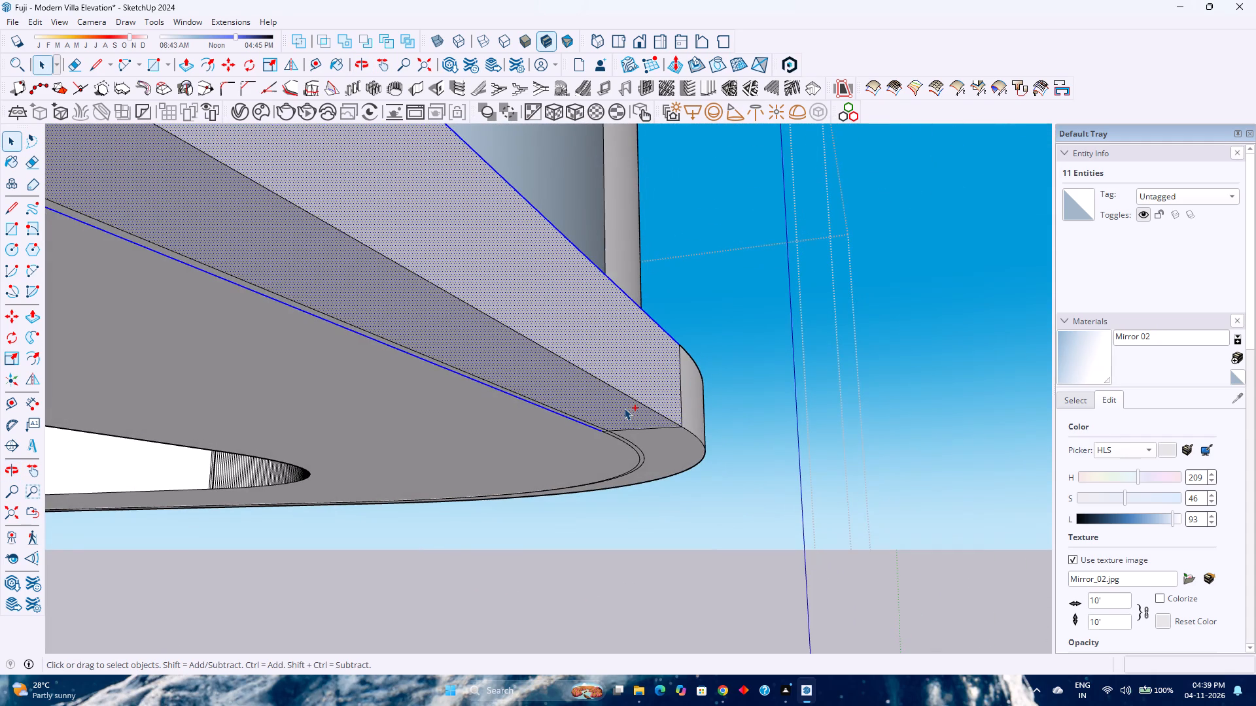
left_click(624, 408, "ctrl")
scroll(586, 415, "up", 10, "ctrl")
middle_click_drag(618, 411, 534, 534)
middle_click(527, 543)
scroll(521, 543, "down", 2)
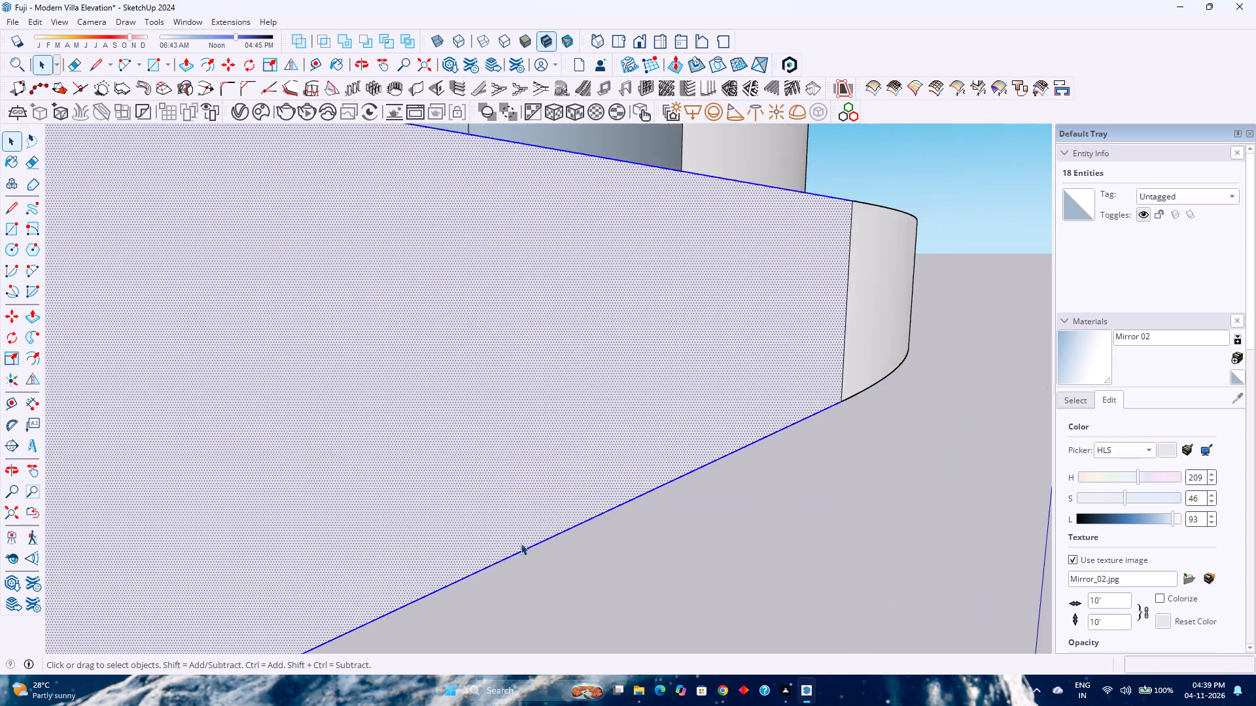
scroll(521, 543, "down", 16)
scroll(523, 509, "up", 1)
scroll(523, 509, "down", 4)
middle_click_drag(523, 510, 665, 475, "shift")
middle_click_drag(639, 505, 515, 613)
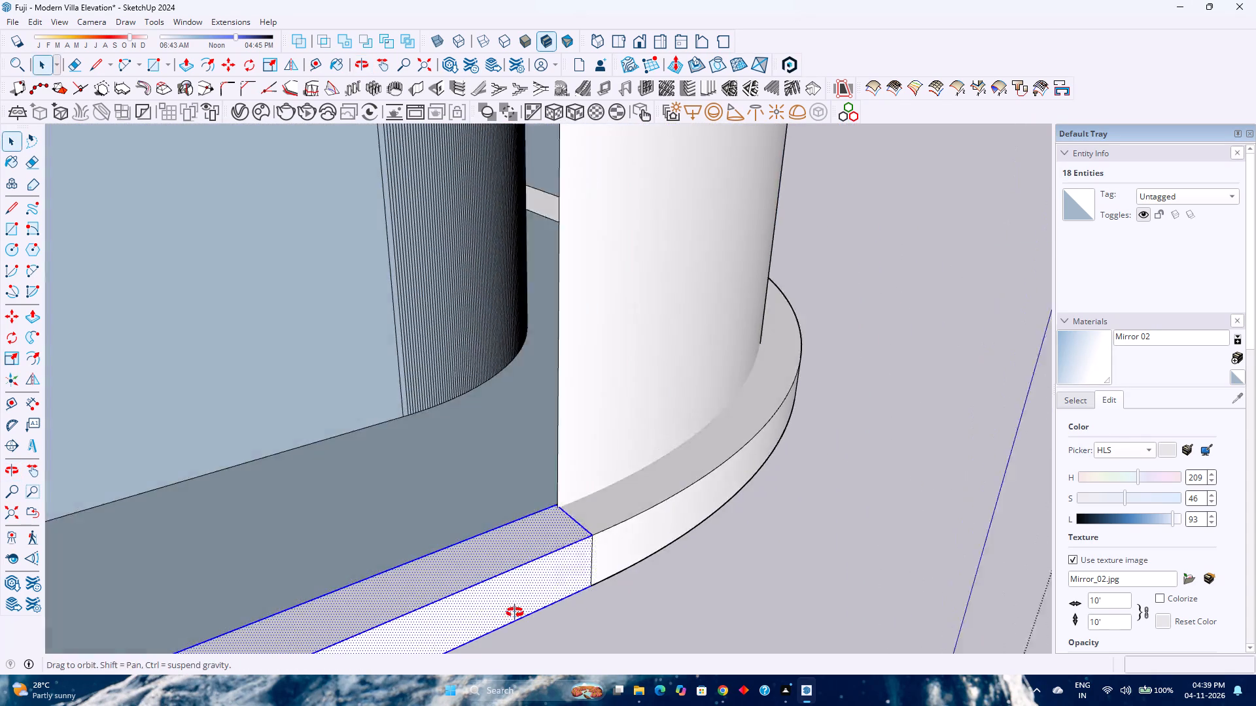
middle_click_drag(515, 613, 494, 625)
scroll(479, 596, "down", 8)
middle_click_drag(475, 583, 643, 492, "shift")
scroll(657, 487, "down", 7)
middle_click_drag(637, 498, 559, 560)
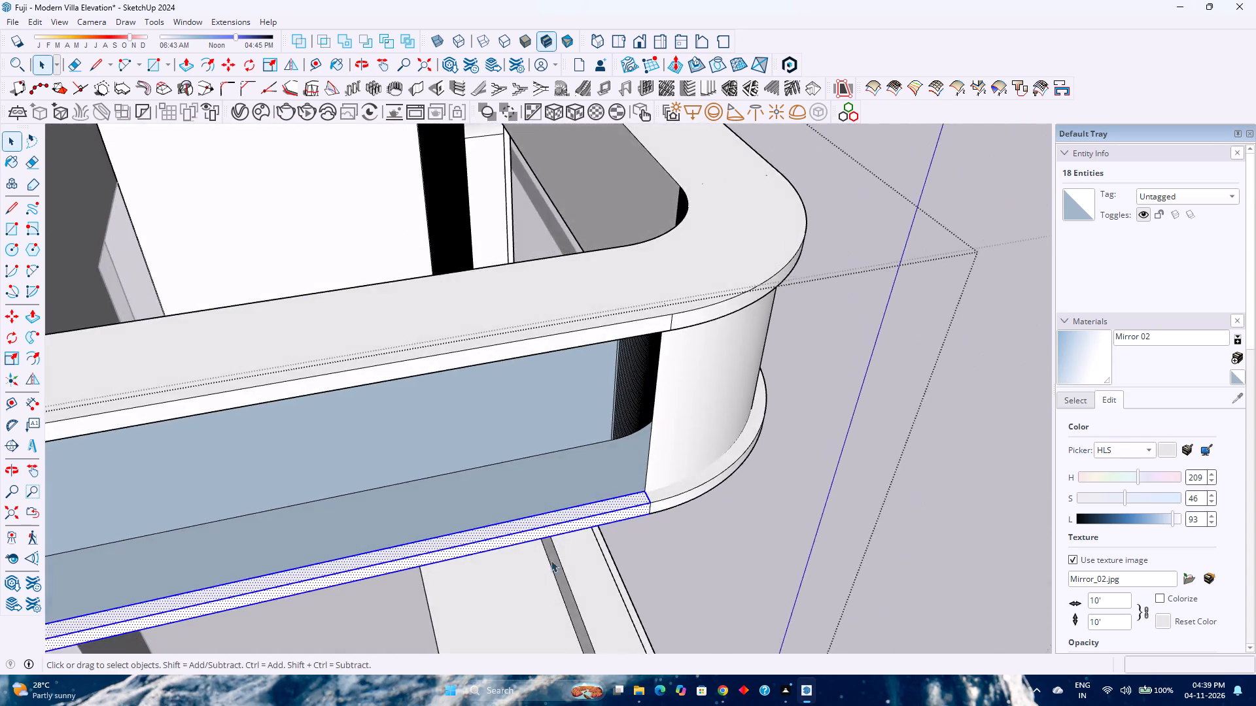
middle_click(554, 560)
middle_click_drag(529, 549, 750, 488, "shift")
middle_click_drag(766, 484, 637, 513)
middle_click_drag(514, 508, 684, 485, "shift")
scroll(682, 482, "down", 2)
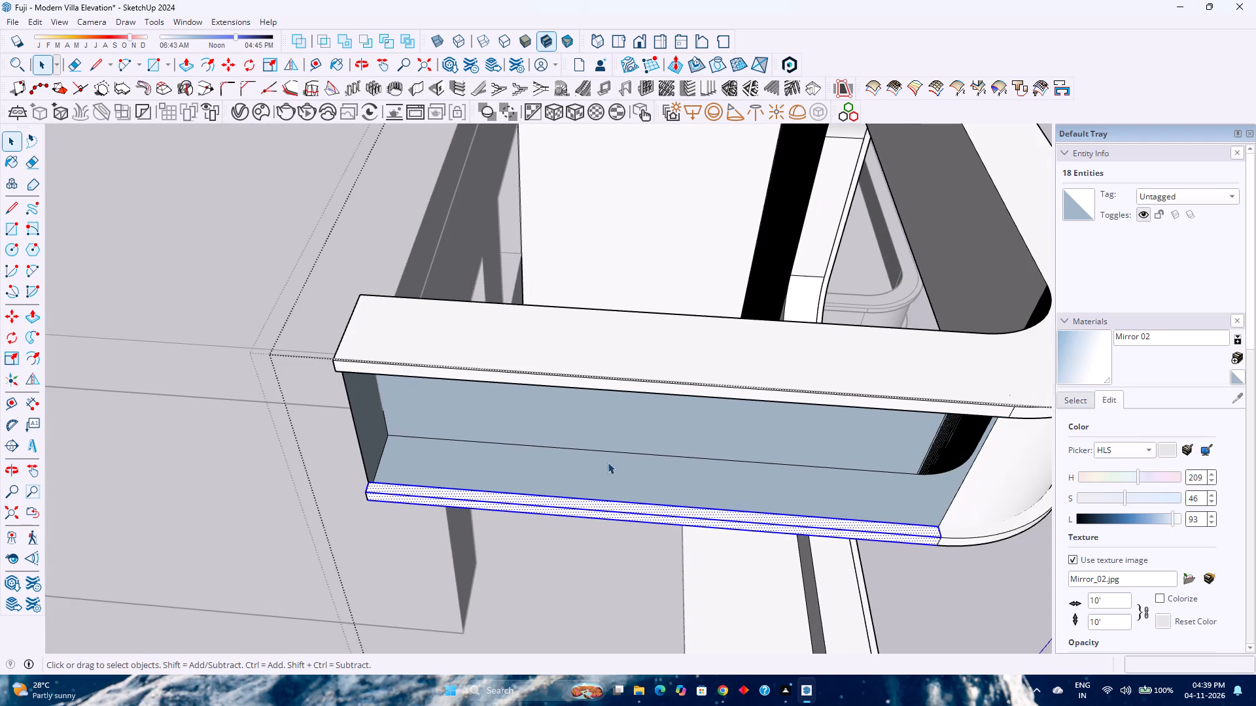
left_click(243, 63)
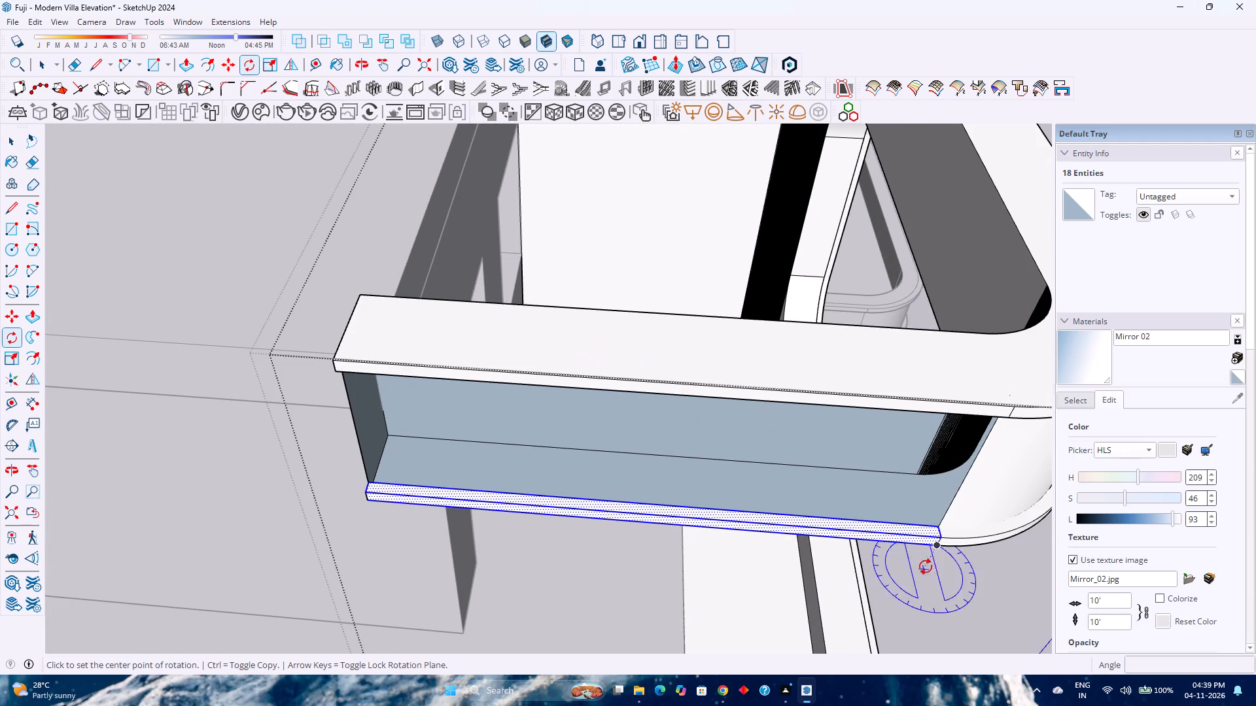
key("Up")
scroll(940, 528, "up", 3)
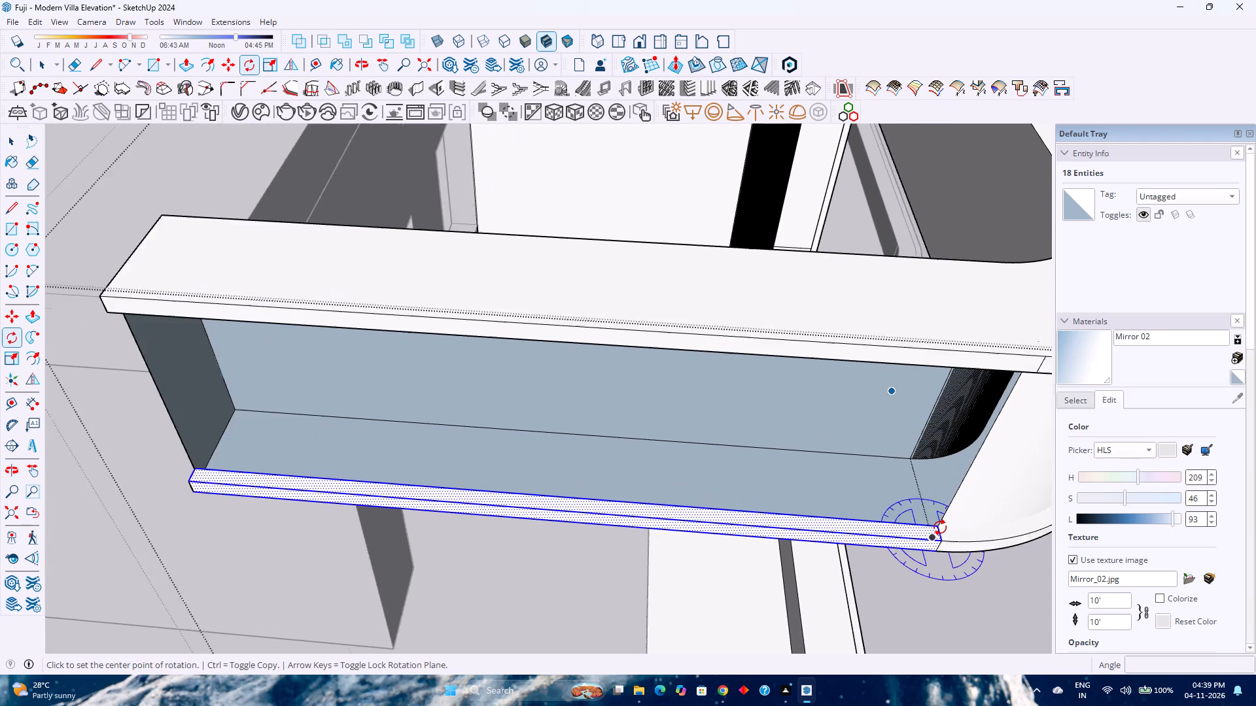
scroll(940, 528, "up", 15)
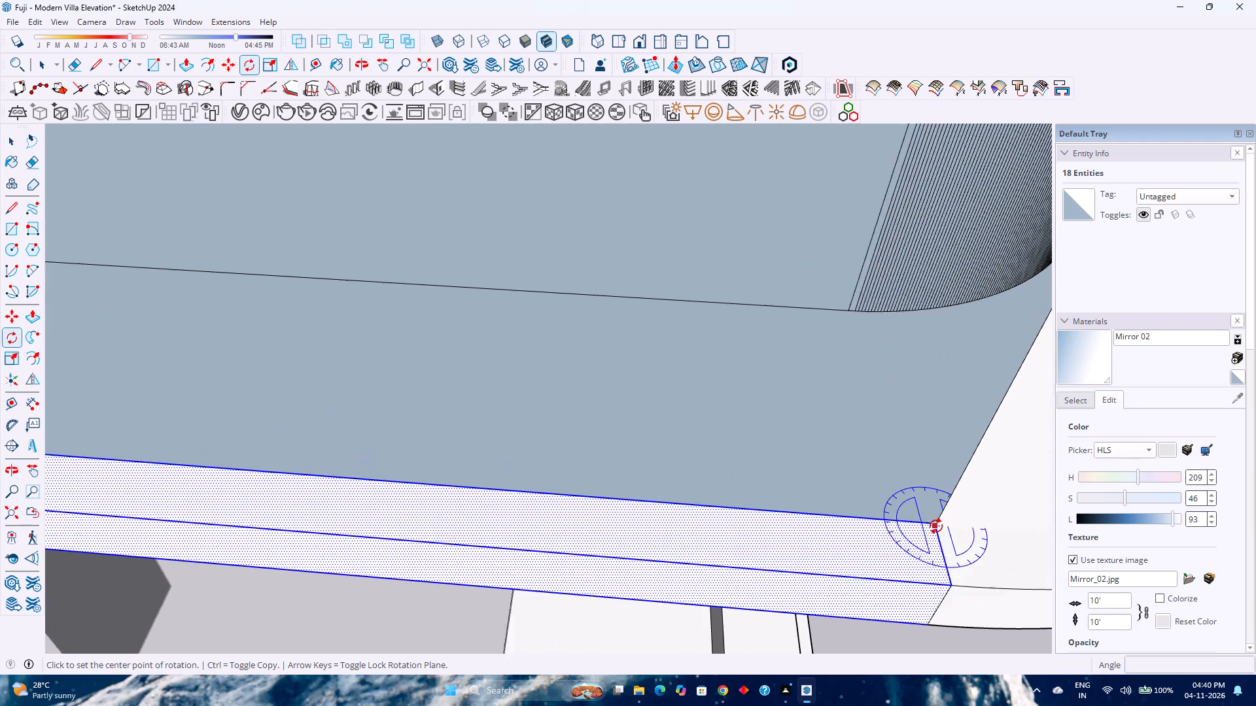
scroll(936, 526, "up", 8)
middle_click_drag(928, 522, 968, 595)
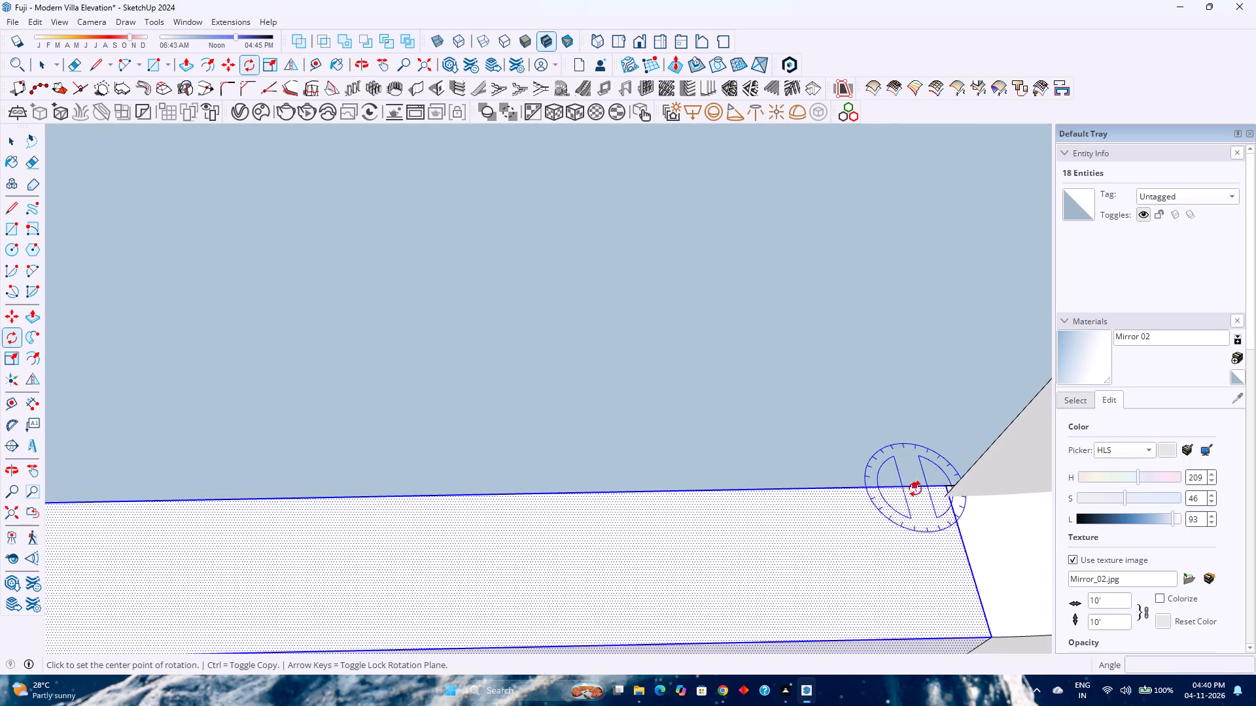
left_click(941, 485)
scroll(709, 545, "down", 8)
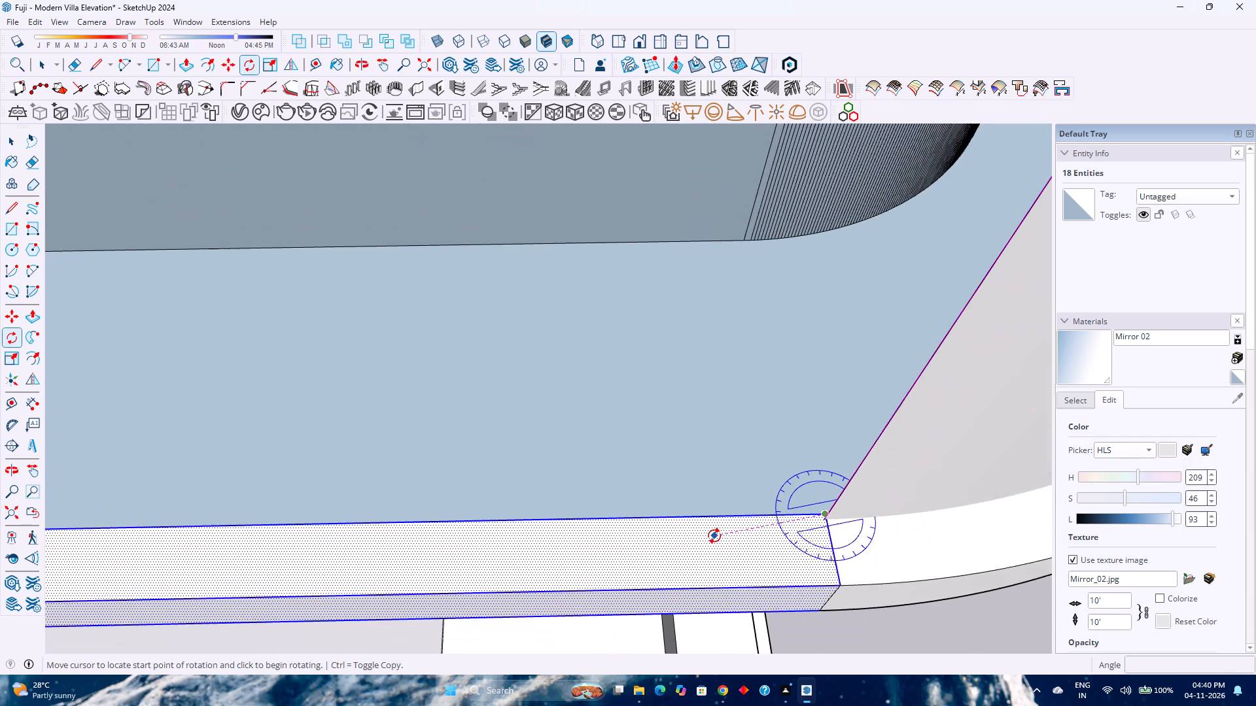
scroll(714, 536, "down", 15)
middle_click_drag(457, 560, 831, 586, "shift")
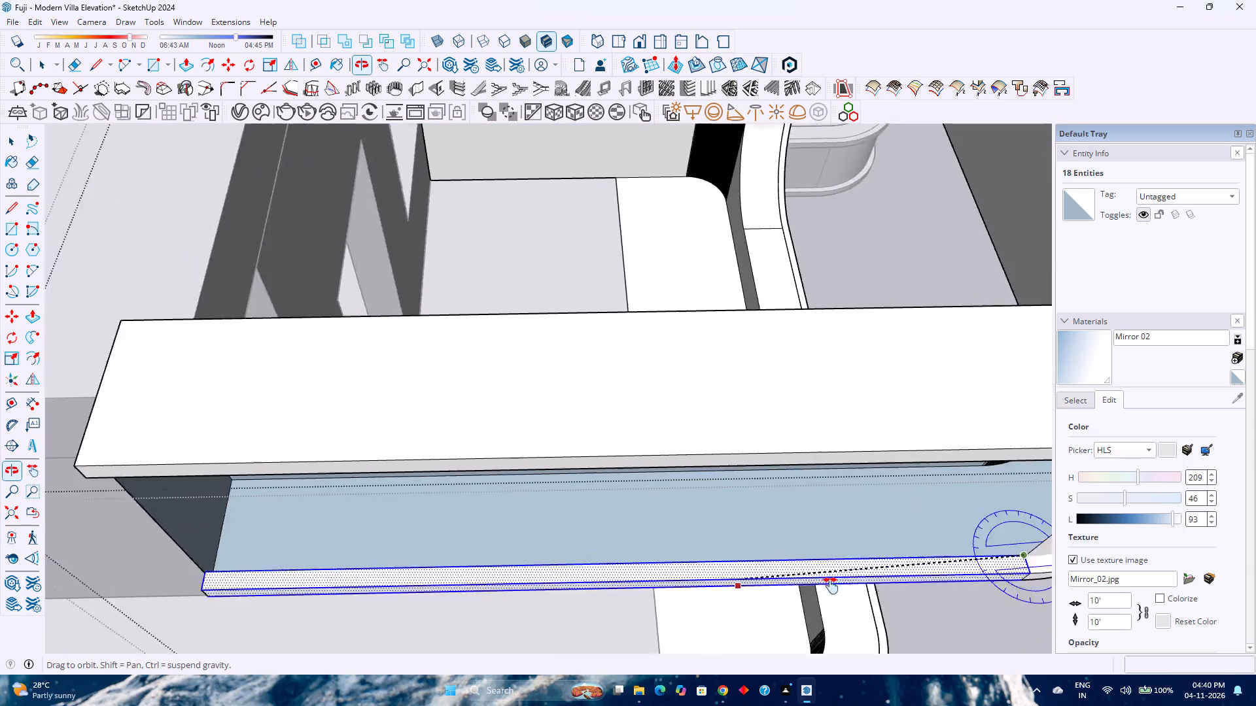
middle_click_drag(831, 586, 1010, 582, "shift")
scroll(493, 597, "up", 11)
scroll(452, 529, "down", 3)
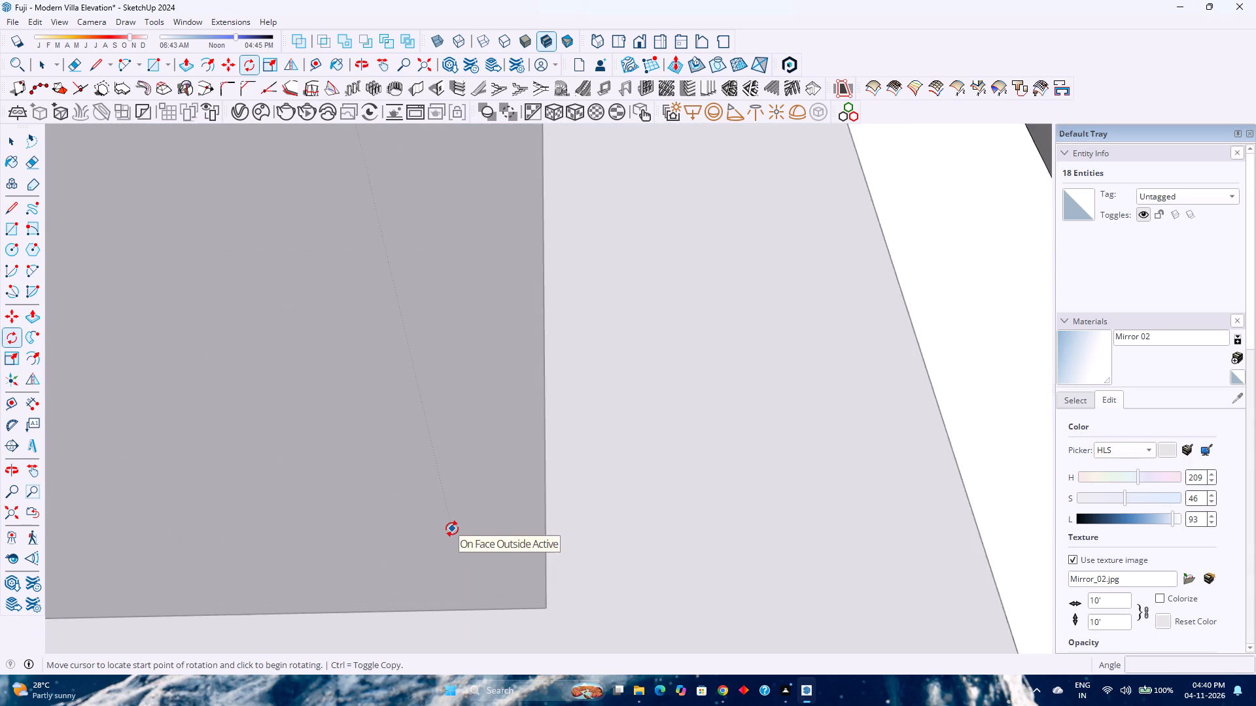
left_click(482, 533)
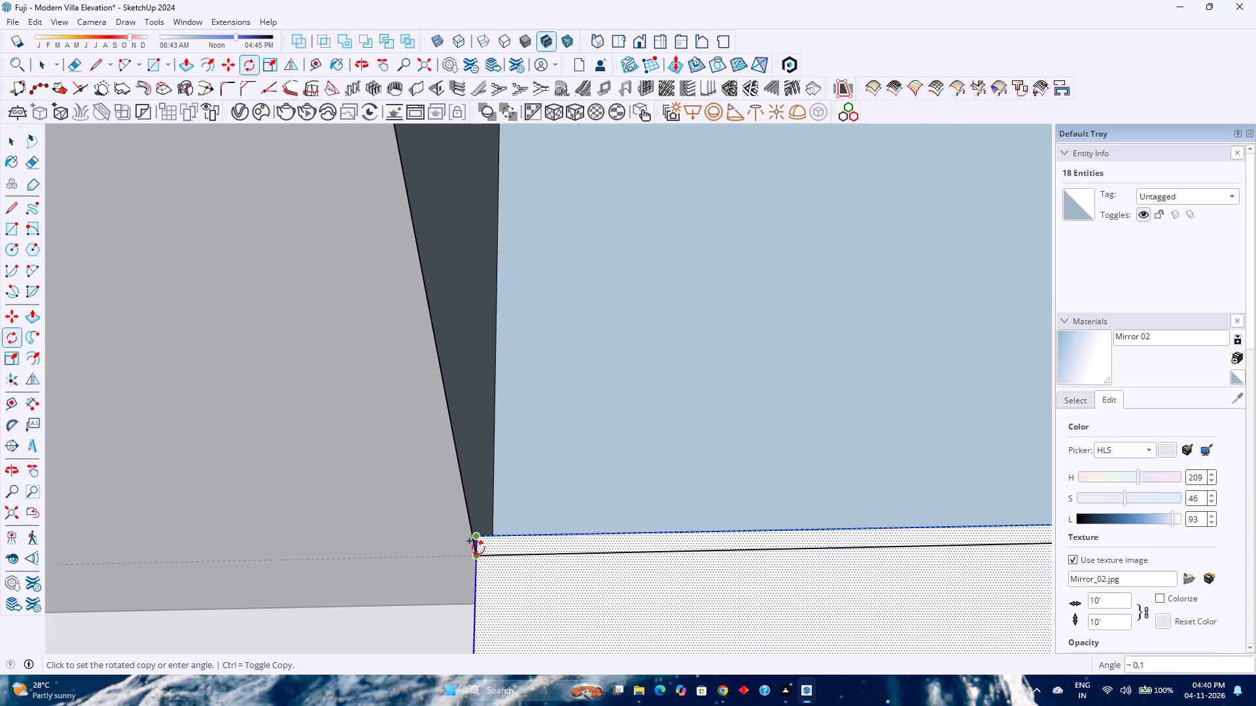
scroll(476, 547, "up", 6)
middle_click_drag(473, 549, 652, 520)
middle_click(652, 520)
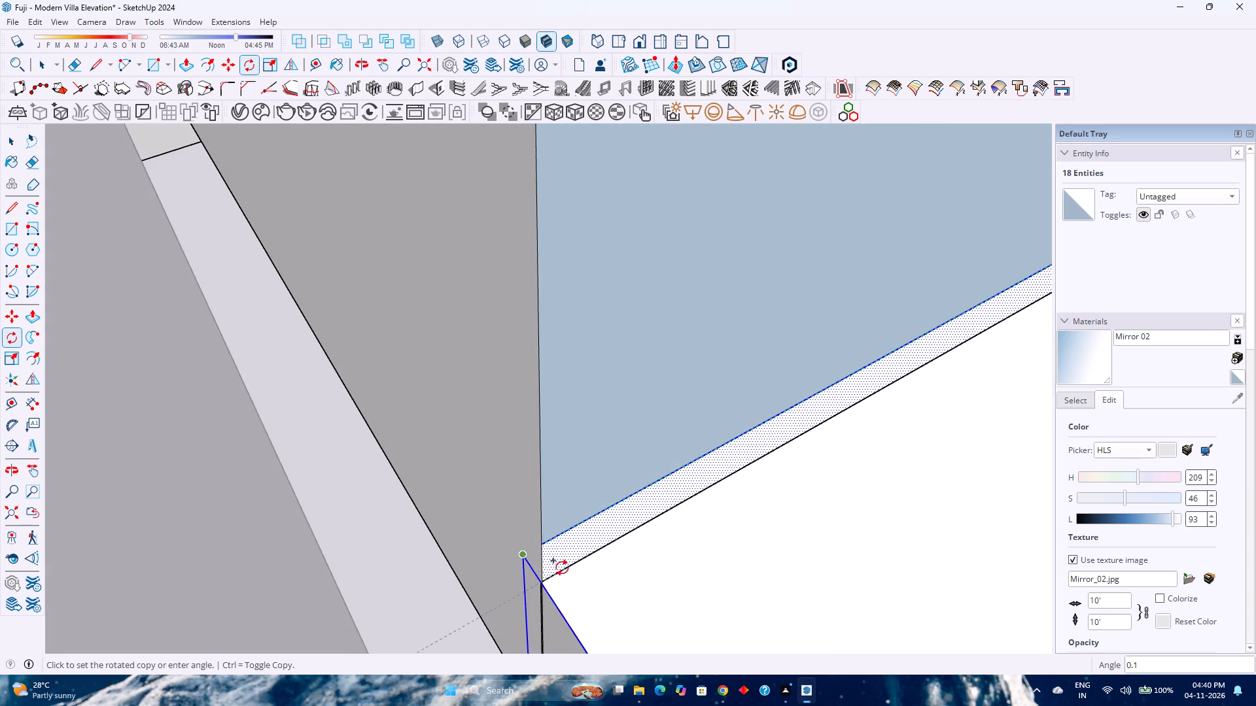
left_click(543, 580)
Erase the leftover edges along the rotated band's inner and outer top sides and around its far end.
scroll(543, 580, "down", 5)
middle_click_drag(543, 580, 545, 551, "shift")
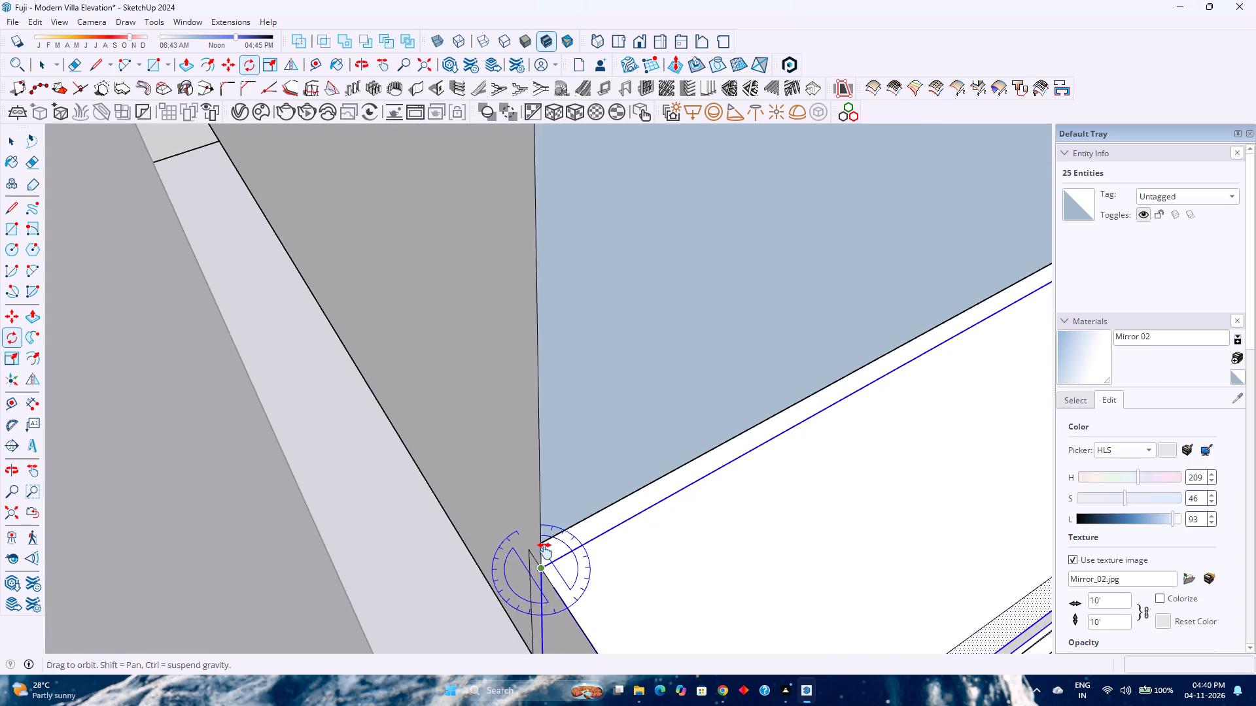
middle_click_drag(545, 551, 551, 532, "shift")
middle_click(551, 531, "shift")
scroll(551, 528, "down", 8)
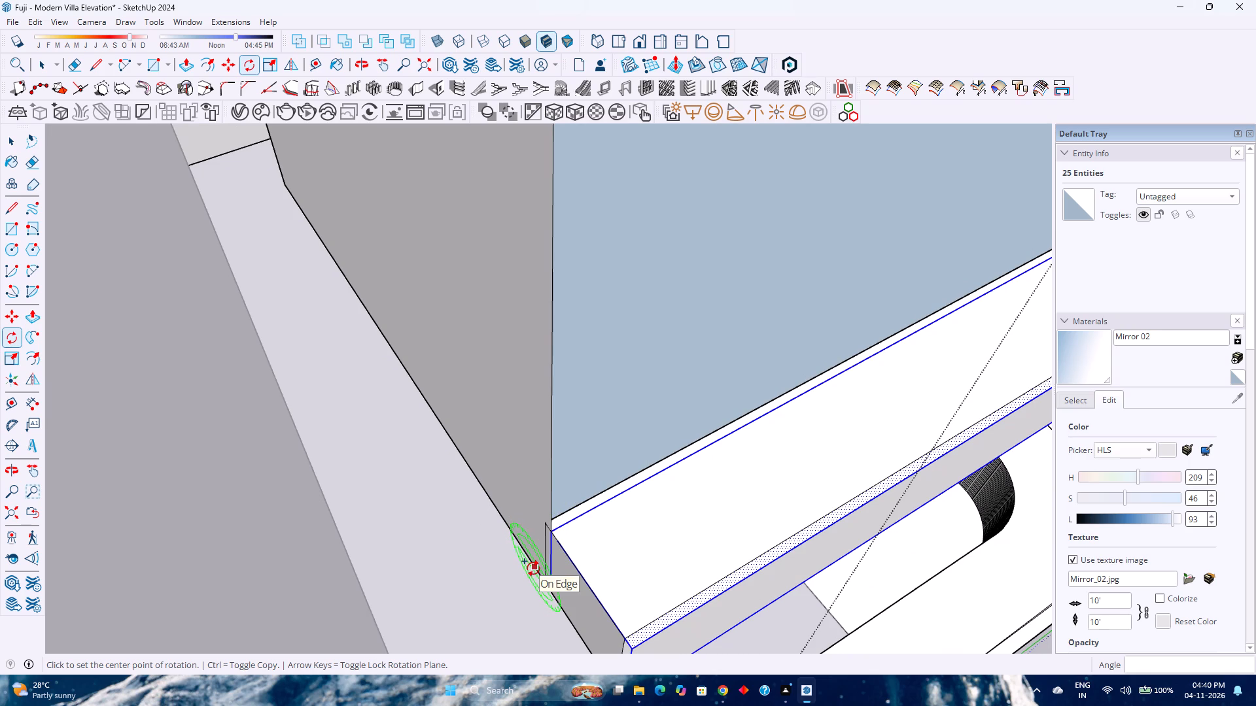
key("e")
key("Escape")
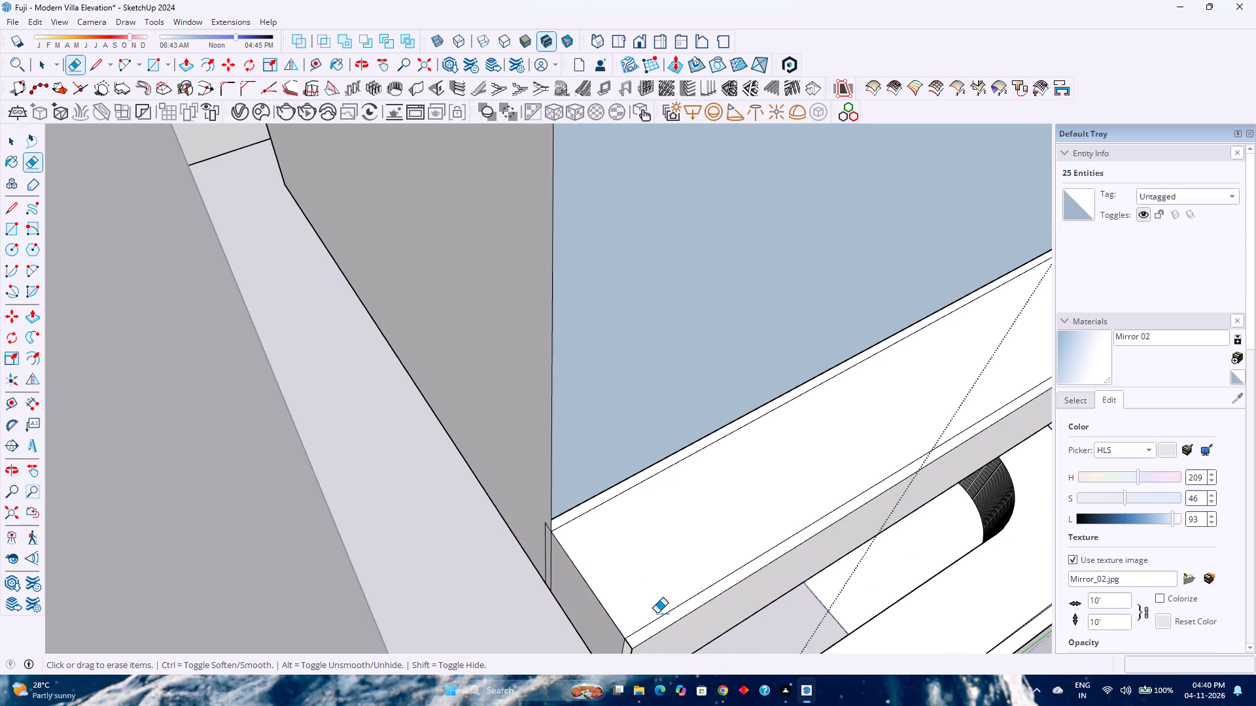
left_click(657, 617)
scroll(646, 611, "down", 2)
middle_click_drag(599, 626, 701, 526, "shift")
middle_click(701, 526, "shift")
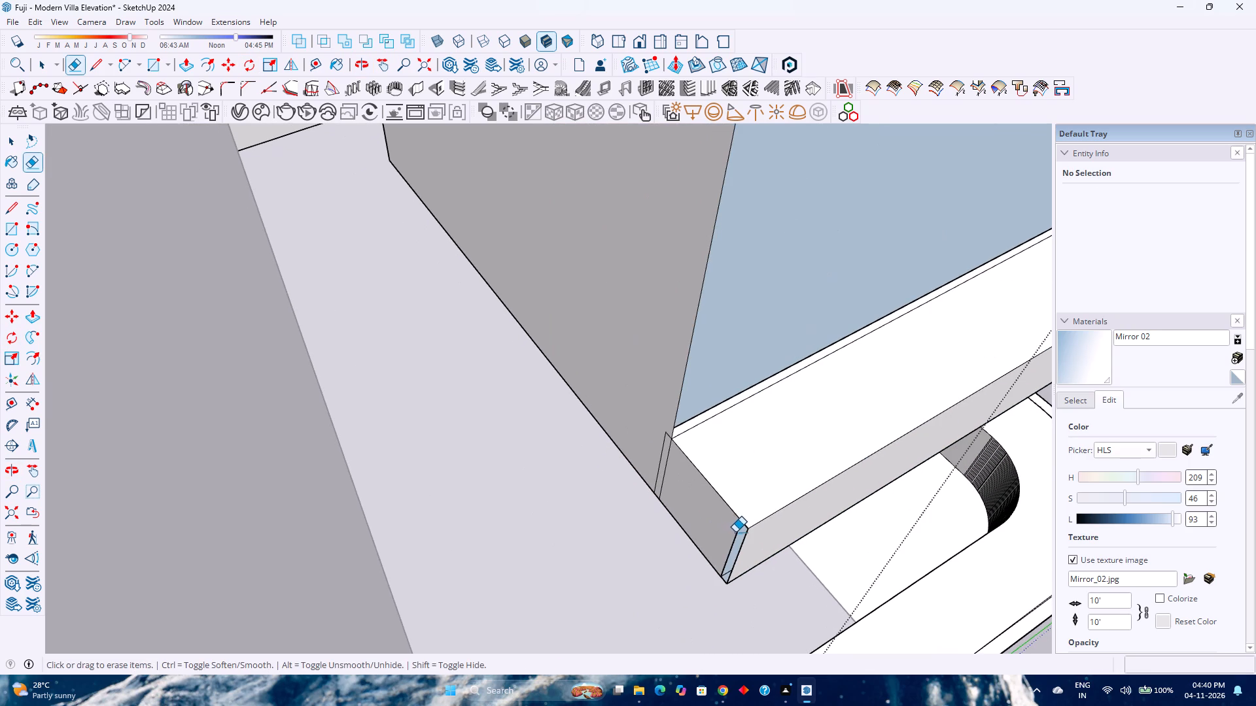
left_click(735, 534)
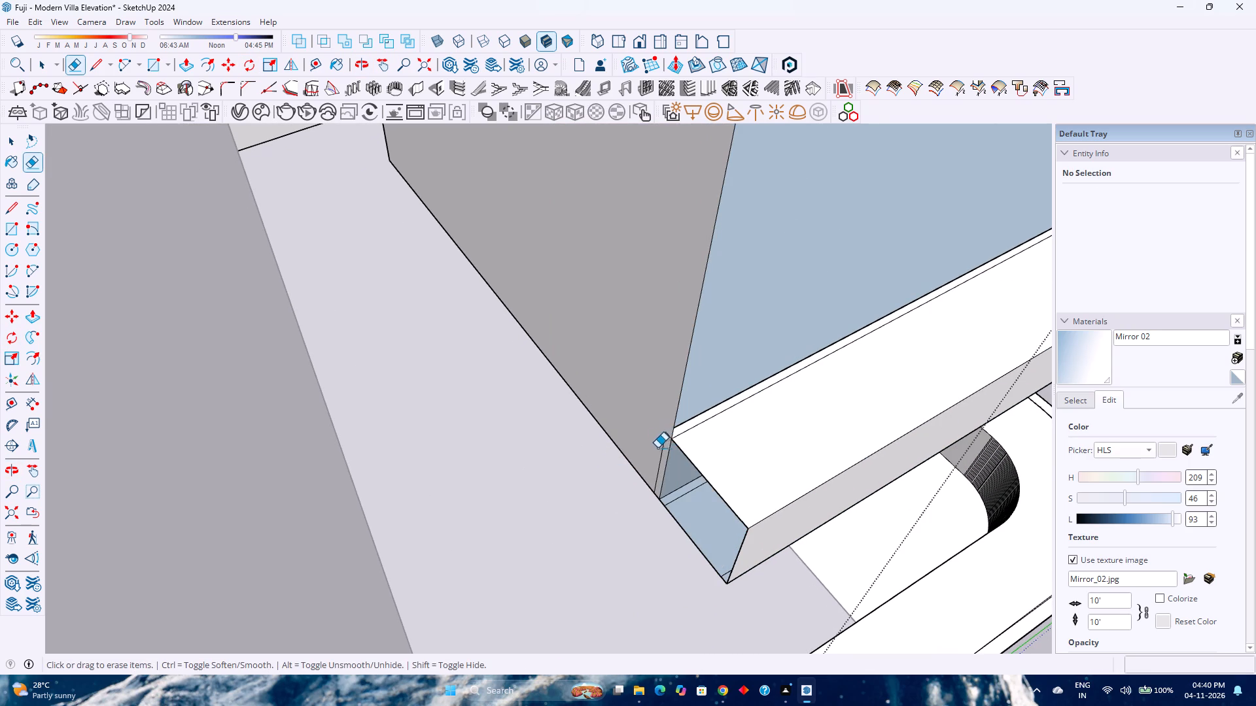
left_click(660, 447)
left_click(663, 443)
left_click(701, 411)
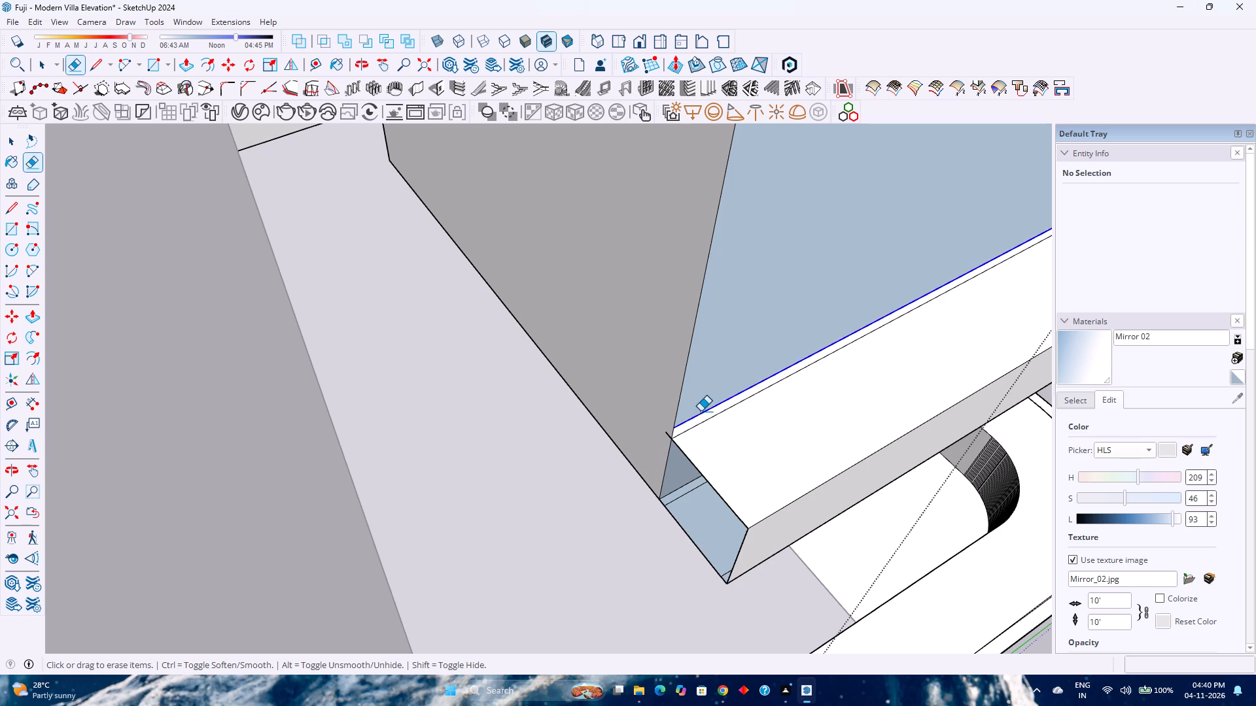
left_click(666, 433)
scroll(699, 531, "down", 4)
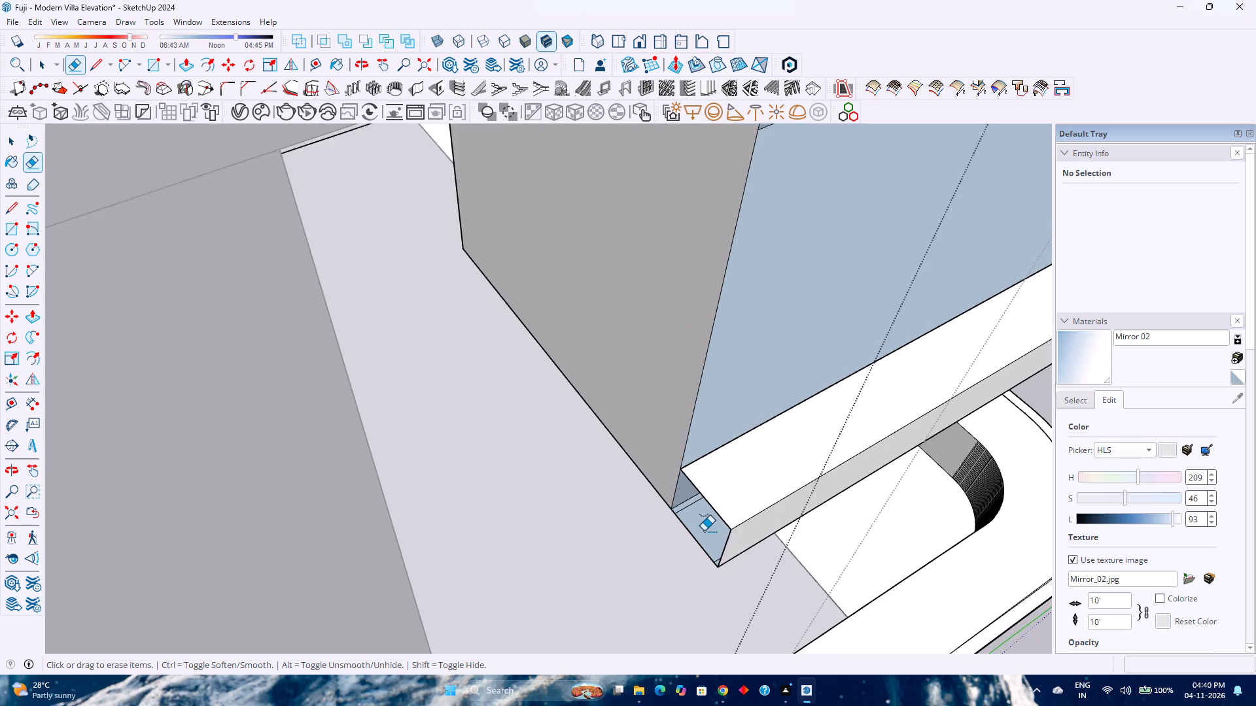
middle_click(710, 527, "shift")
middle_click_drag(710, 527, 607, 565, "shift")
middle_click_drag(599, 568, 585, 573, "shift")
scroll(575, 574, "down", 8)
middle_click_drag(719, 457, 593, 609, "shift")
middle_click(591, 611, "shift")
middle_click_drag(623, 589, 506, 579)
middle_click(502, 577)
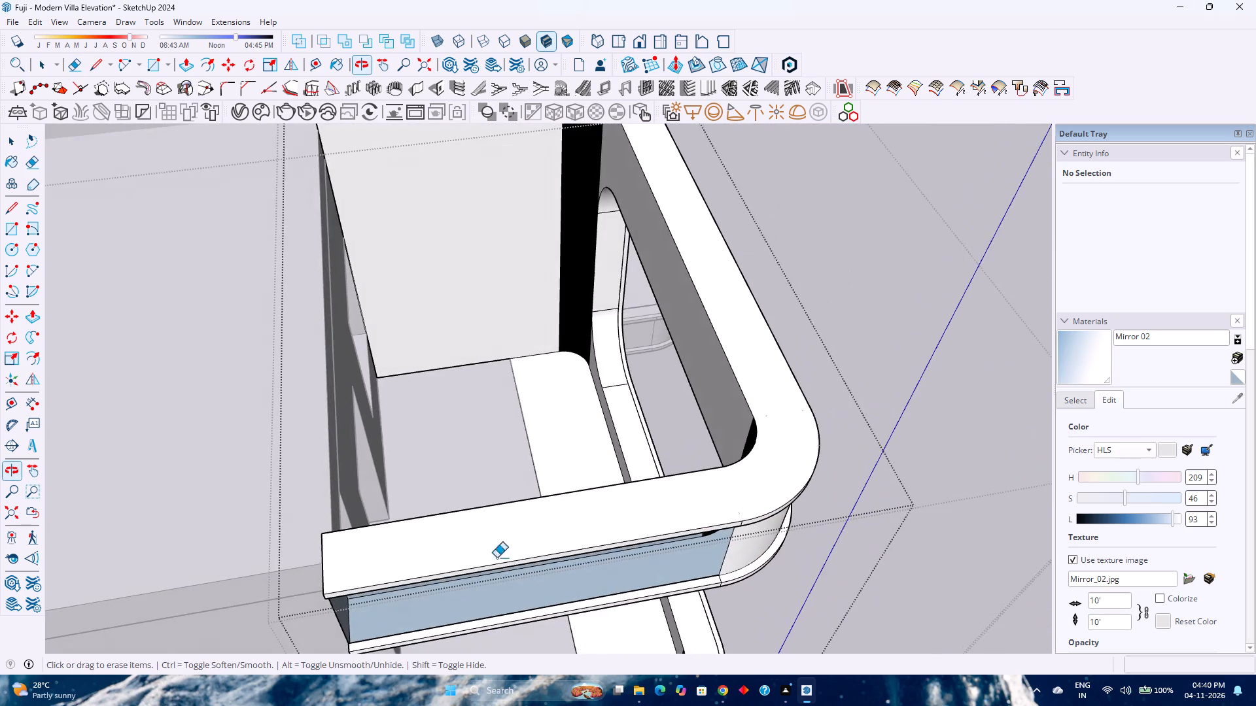
Undo the last erase so the parapet's front and end faces are filled again.
scroll(680, 585, "up", 12)
middle_click_drag(696, 588, 856, 513)
middle_click(860, 511)
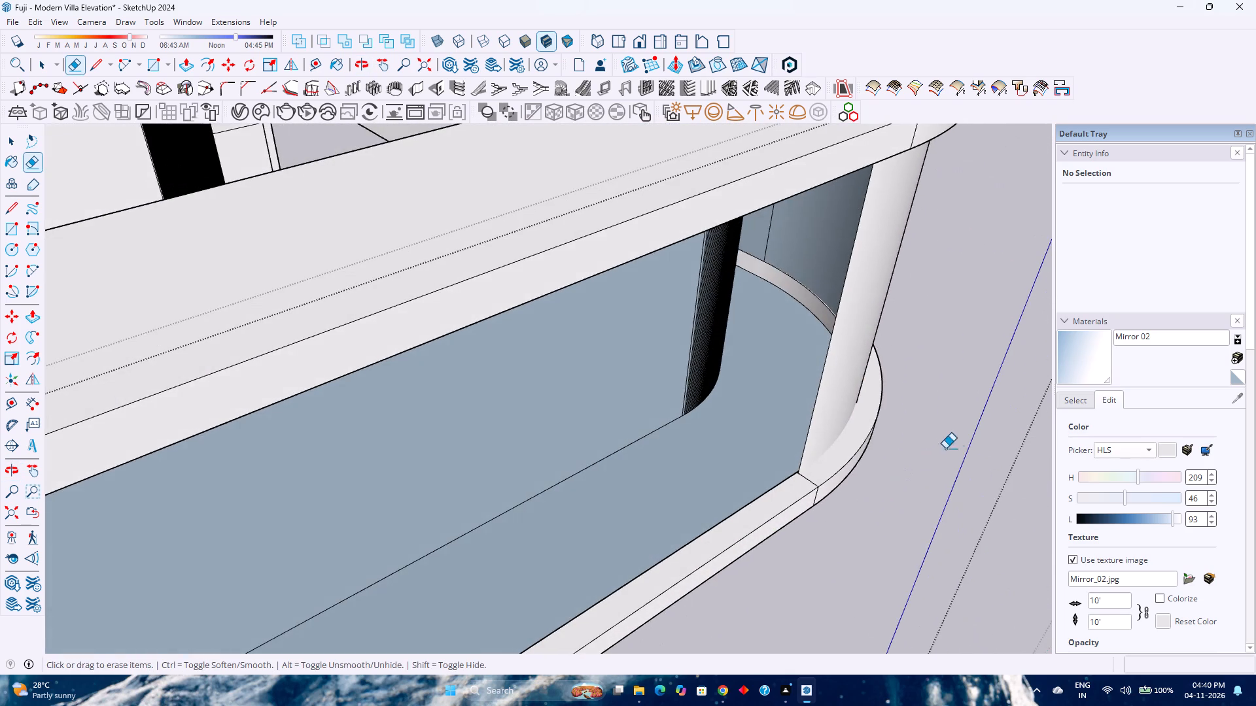
middle_click(955, 443)
scroll(862, 509, "down", 6)
scroll(818, 471, "up", 2)
scroll(805, 516, "down", 4)
middle_click_drag(780, 549, 747, 490)
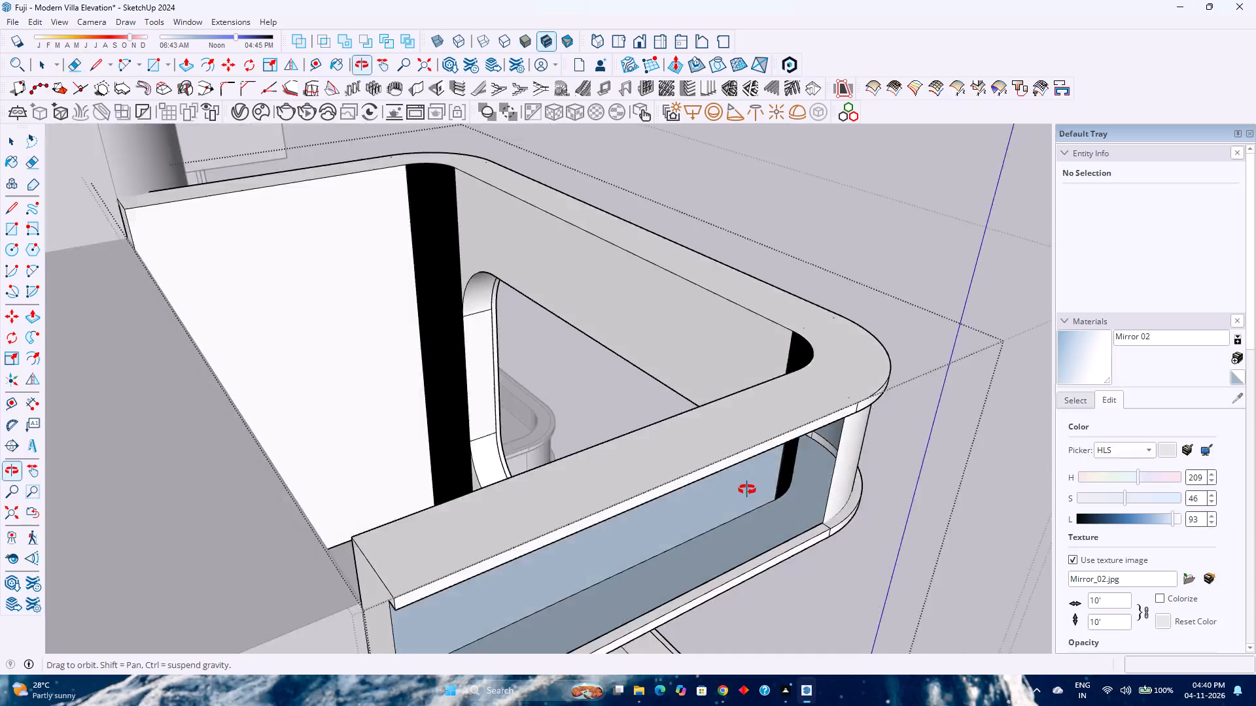
middle_click(746, 478)
middle_click_drag(747, 490, 746, 479)
scroll(746, 470, "down", 4)
middle_click_drag(667, 555, 591, 525)
middle_click(585, 524)
scroll(525, 524, "up", 5)
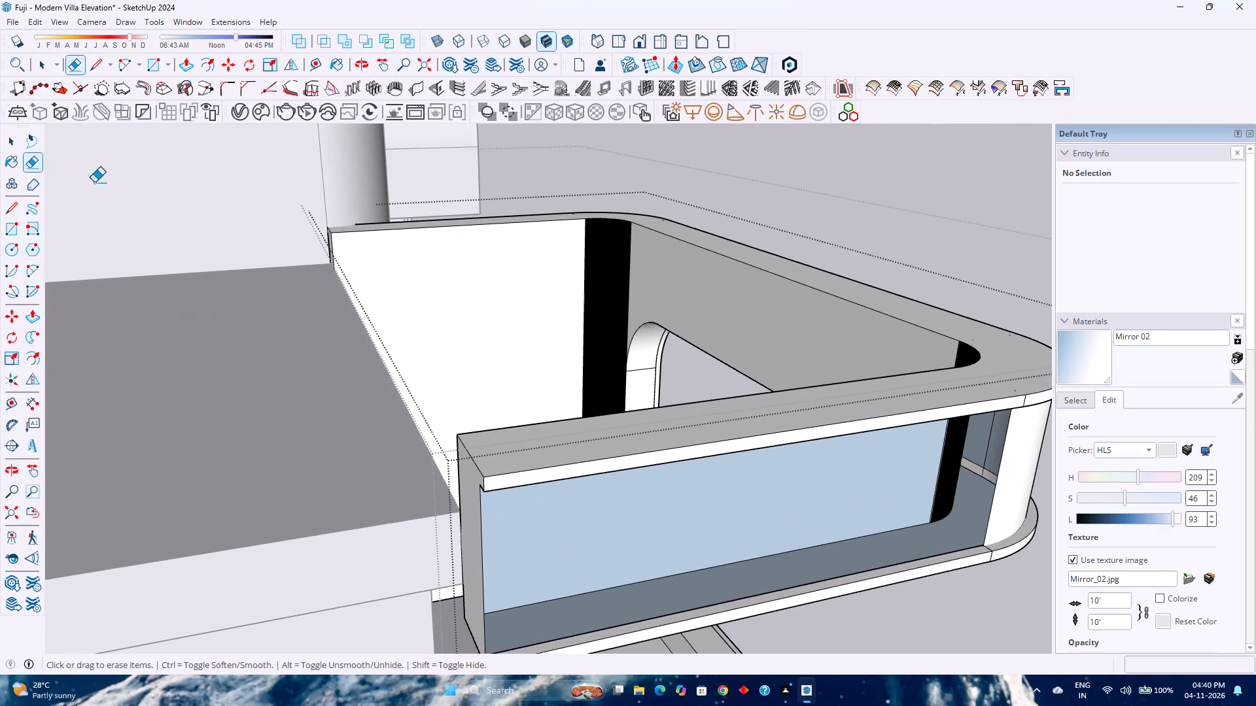
left_click(35, 23)
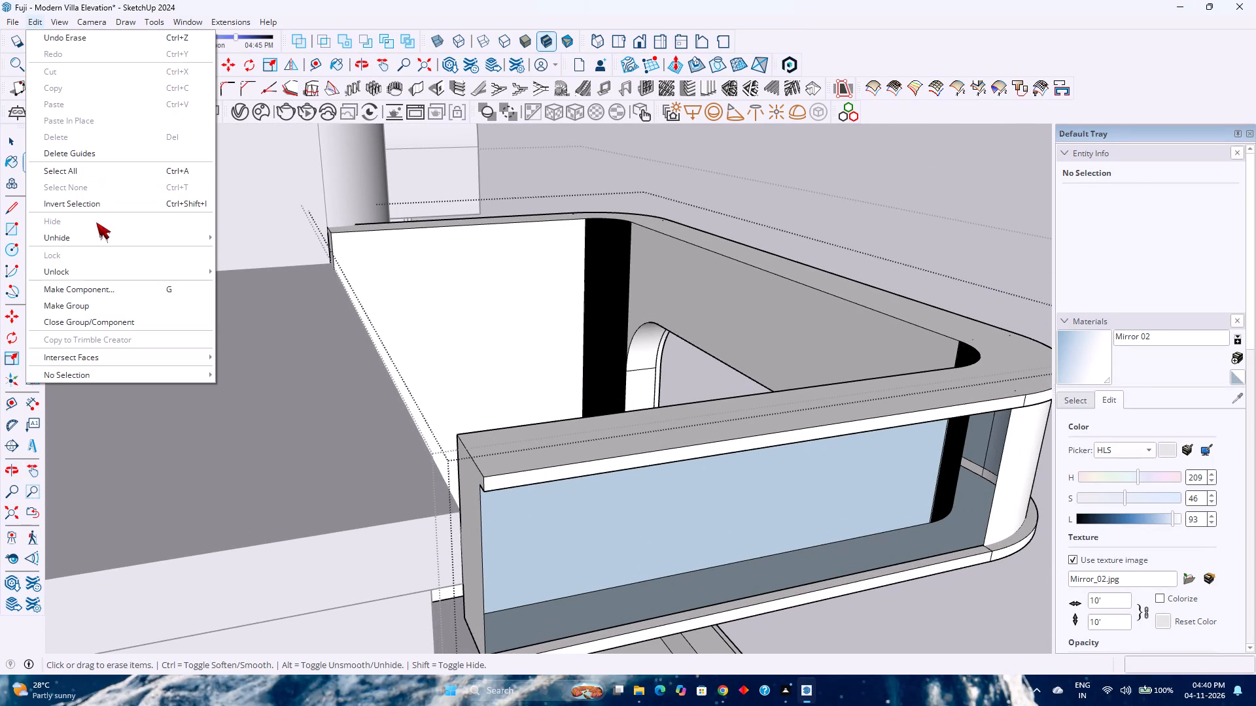
left_click(259, 273)
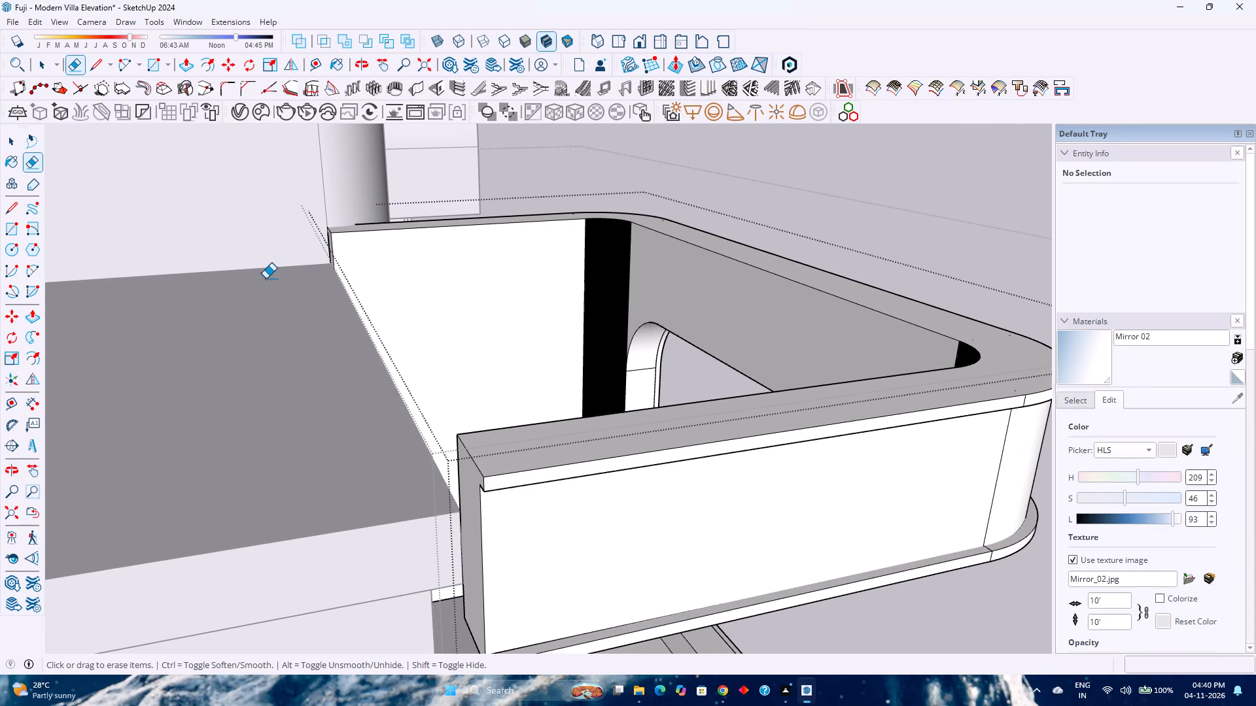
Draw a 2" vertical line and a 2" by 2" rectangle to close the lower band's open far end.
middle_click(540, 526)
middle_click_drag(547, 526, 561, 519)
middle_click_drag(661, 458, 668, 455)
scroll(714, 440, "down", 5)
middle_click_drag(506, 605, 715, 573)
middle_click(715, 573)
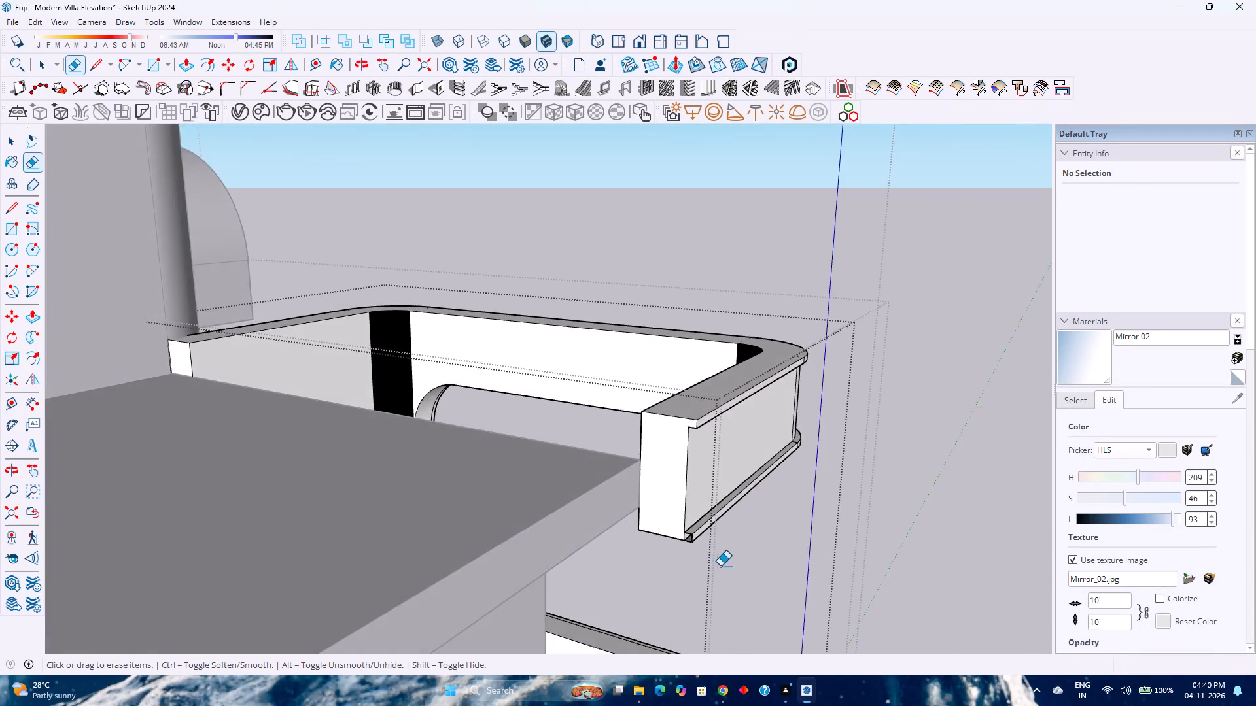
scroll(674, 545, "up", 9)
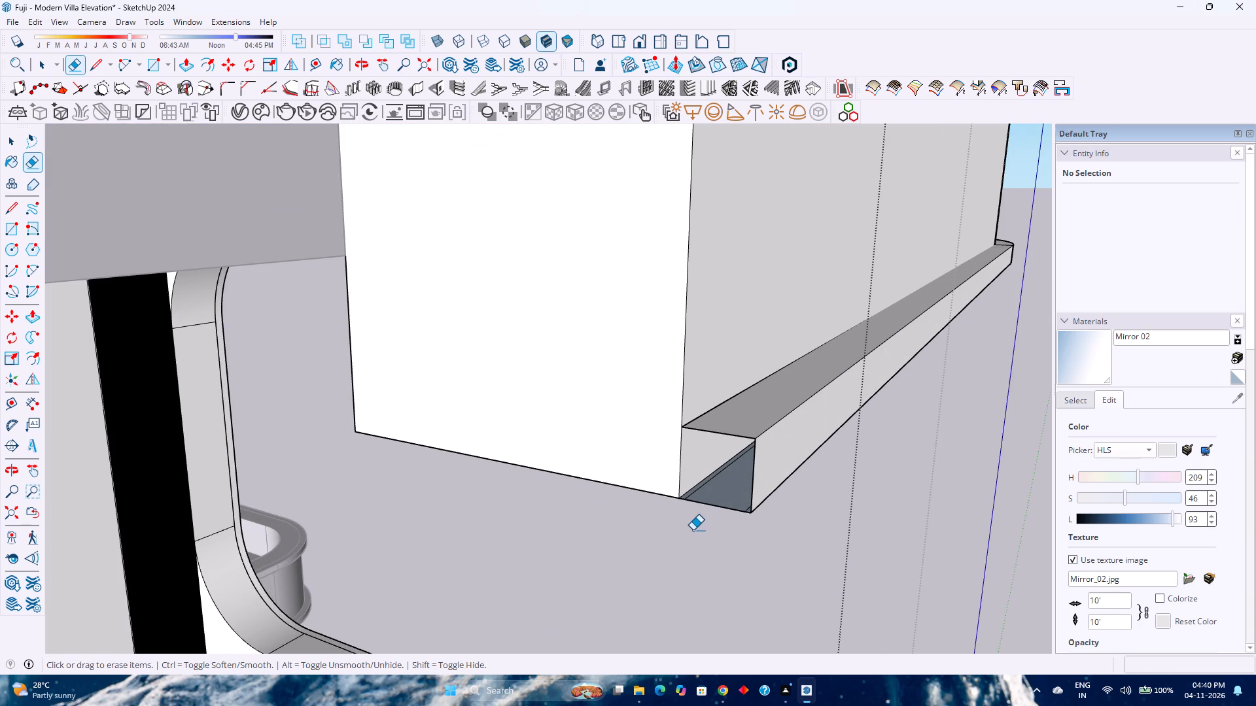
key("l")
scroll(683, 436, "up", 2)
left_click(683, 428)
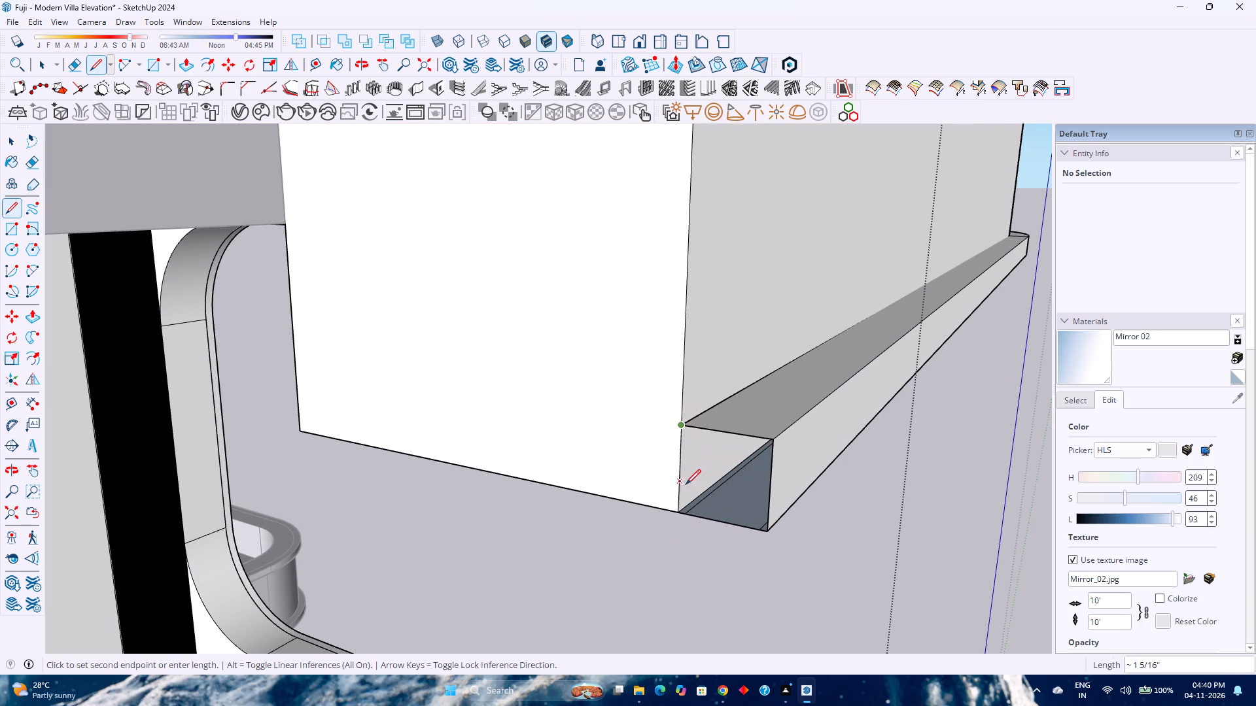
left_click(676, 511)
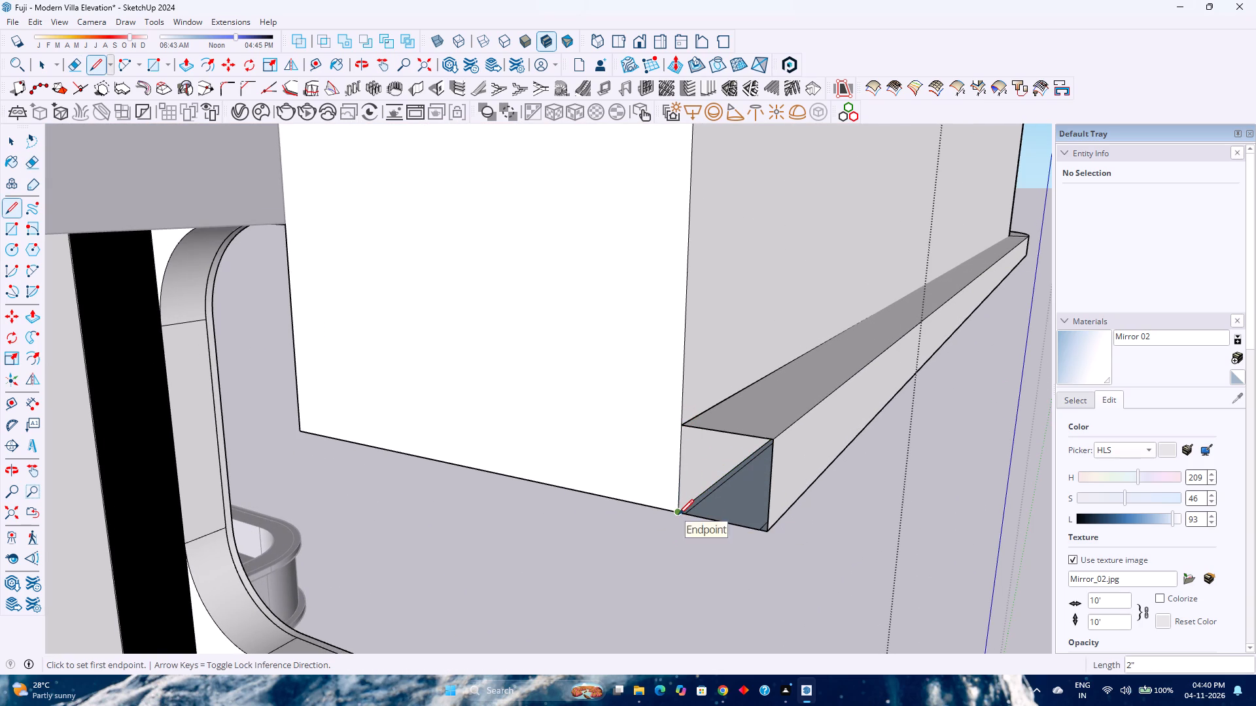
key("r")
left_click(684, 424)
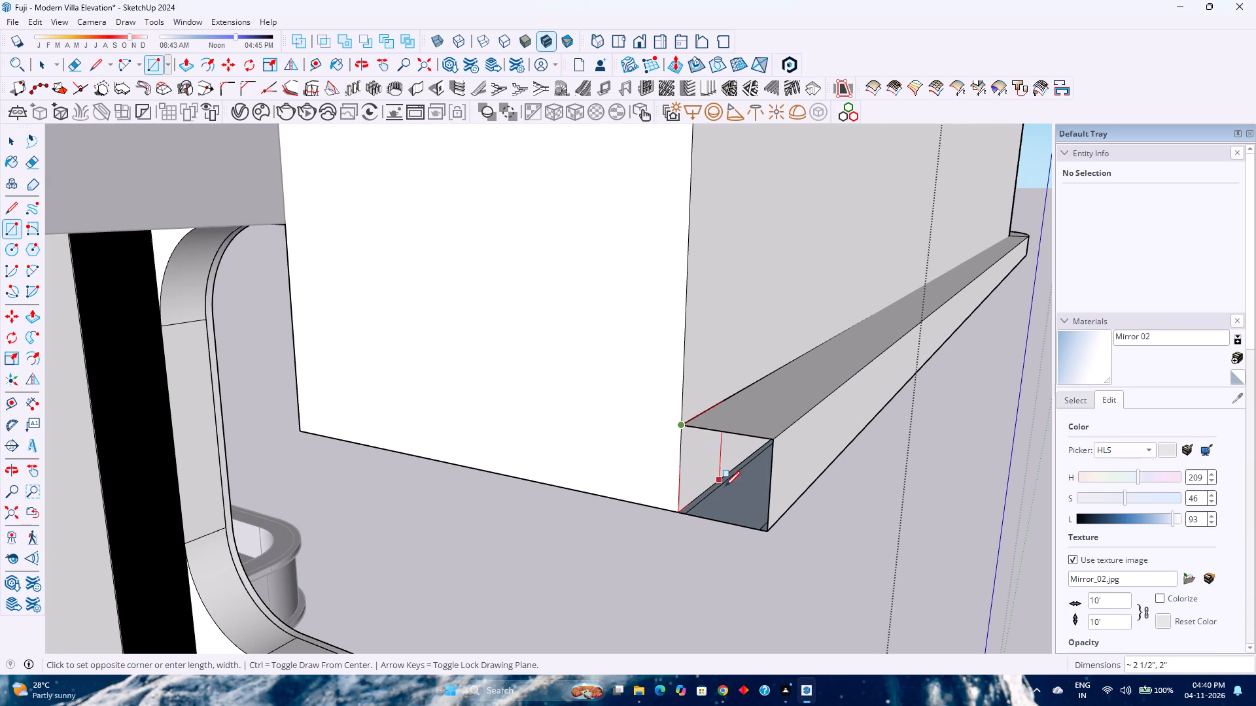
left_click(766, 533)
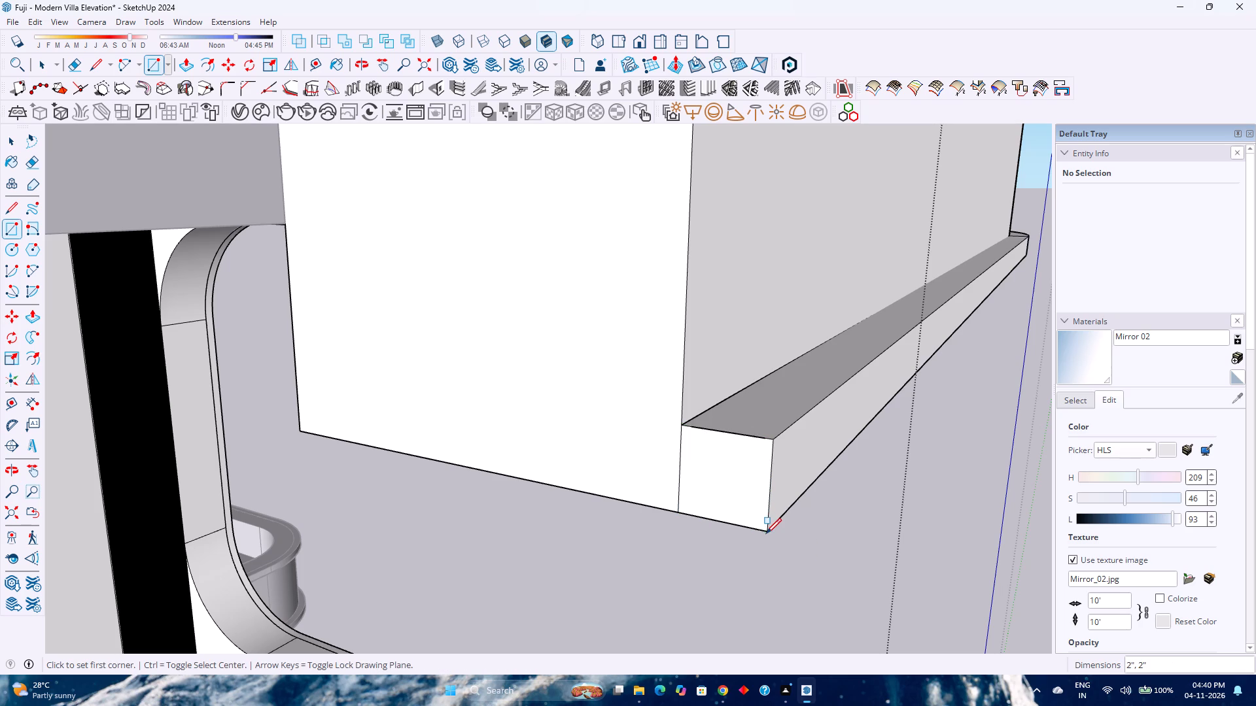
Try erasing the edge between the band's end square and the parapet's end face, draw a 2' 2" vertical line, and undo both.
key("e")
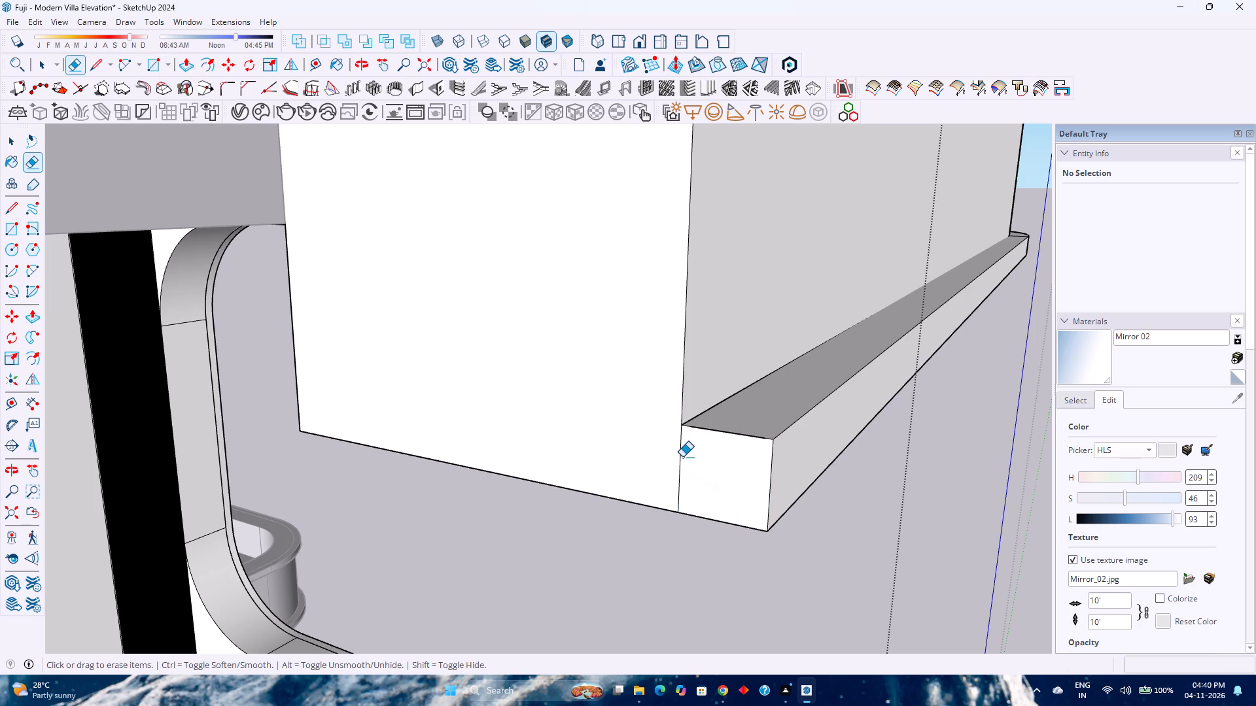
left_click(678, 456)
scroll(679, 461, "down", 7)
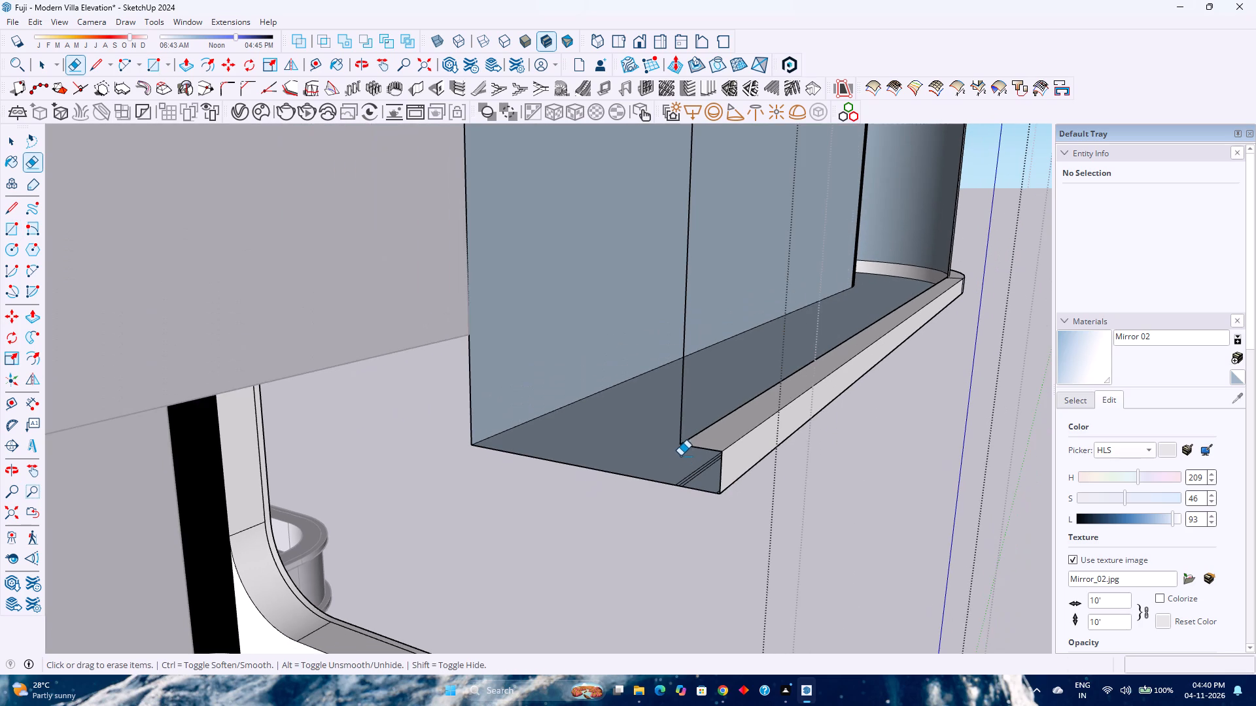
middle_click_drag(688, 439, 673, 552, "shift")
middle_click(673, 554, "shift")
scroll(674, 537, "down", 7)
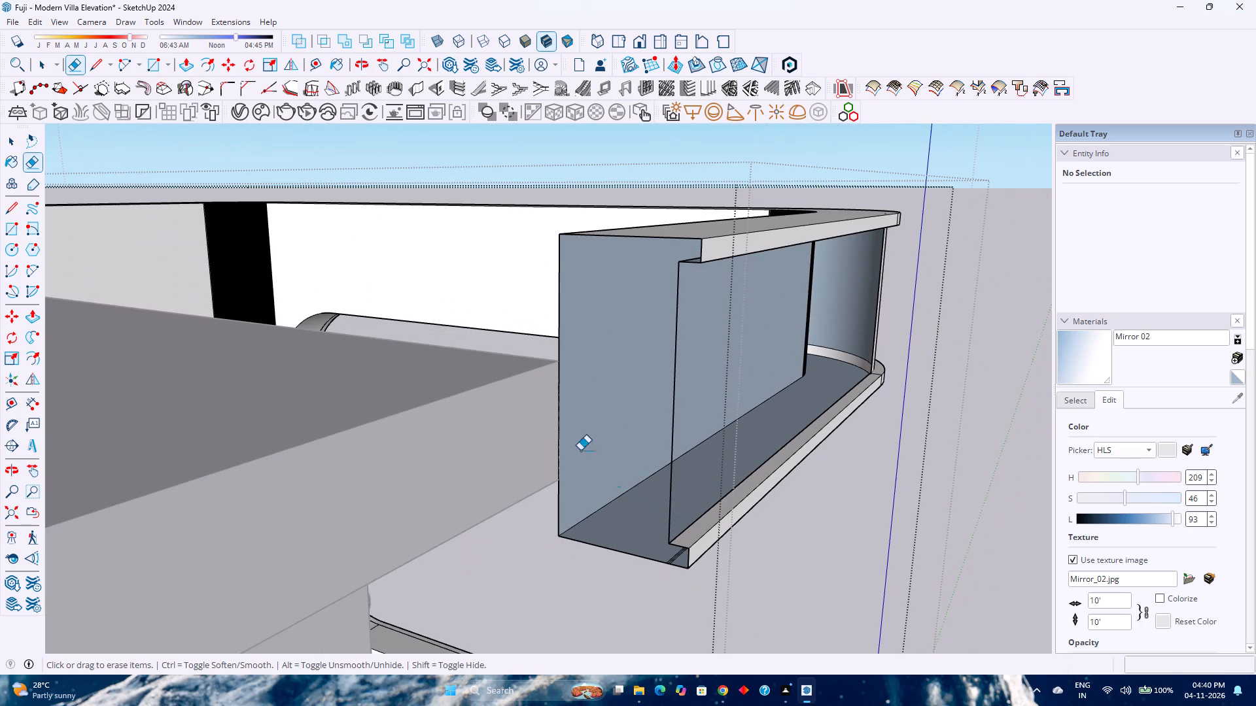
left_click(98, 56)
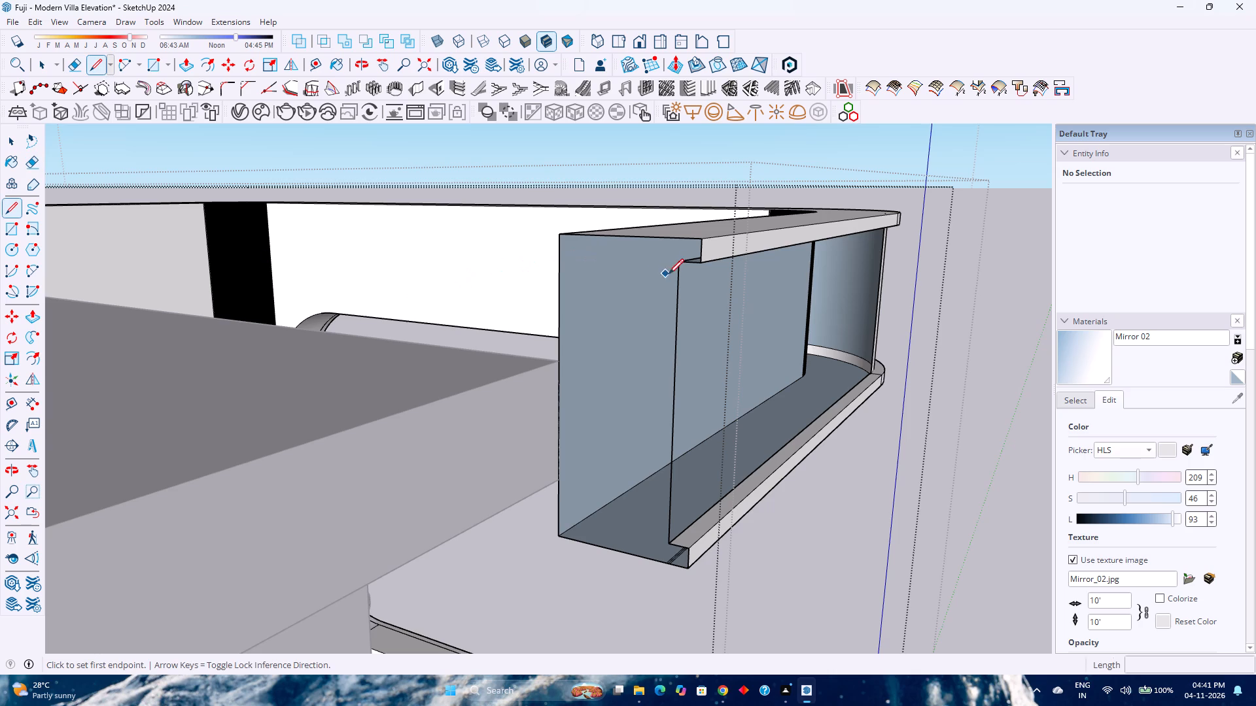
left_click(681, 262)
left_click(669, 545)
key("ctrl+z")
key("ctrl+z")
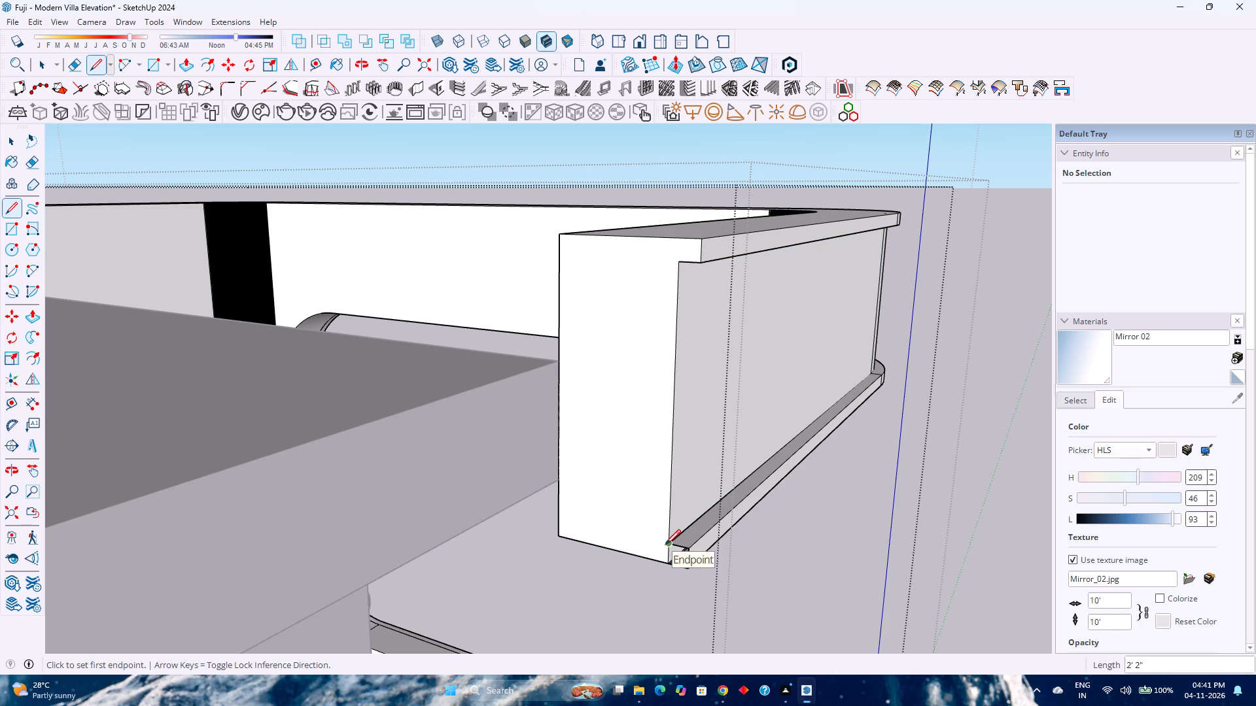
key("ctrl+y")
Delete the duplicate leftover edges along the lower band's underside and the tiny stray edges at its far-end corner.
key("space")
middle_click_drag(681, 556, 679, 417)
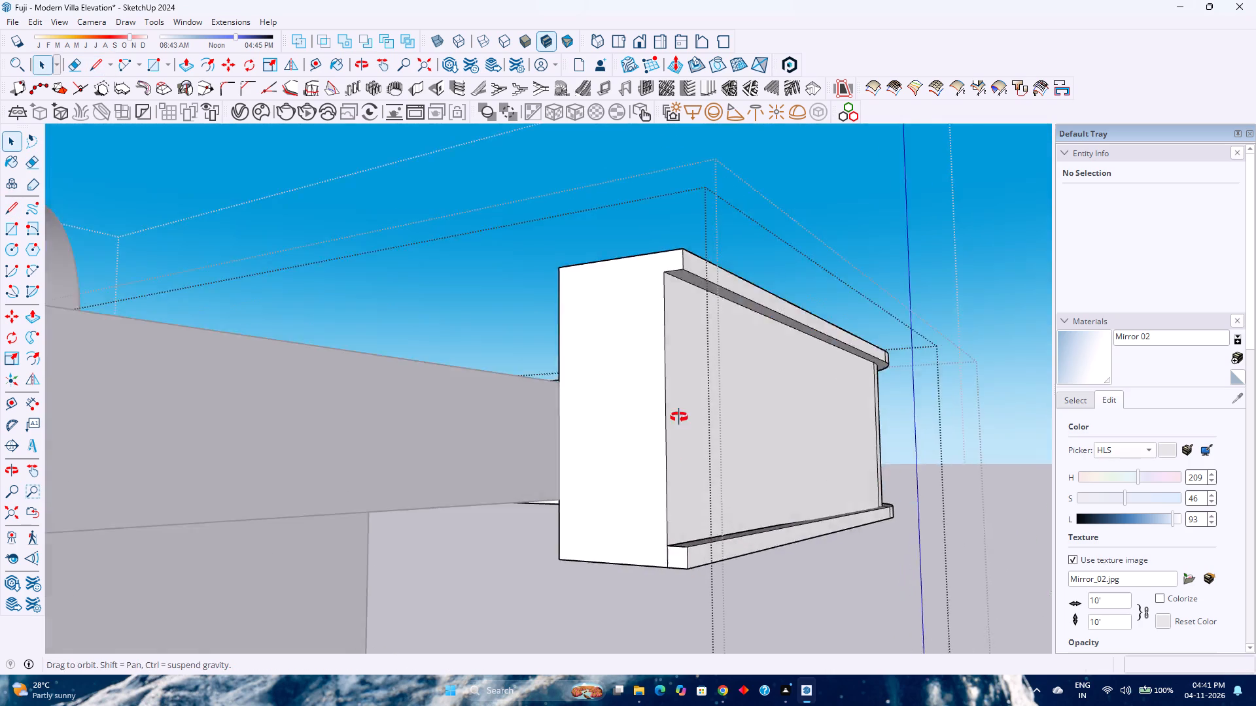
middle_click_drag(679, 417, 681, 411)
middle_click(681, 411)
middle_click_drag(699, 618, 697, 529)
middle_click(697, 529)
scroll(696, 584, "up", 8)
middle_click_drag(685, 556, 676, 522)
middle_click_drag(676, 519, 676, 511)
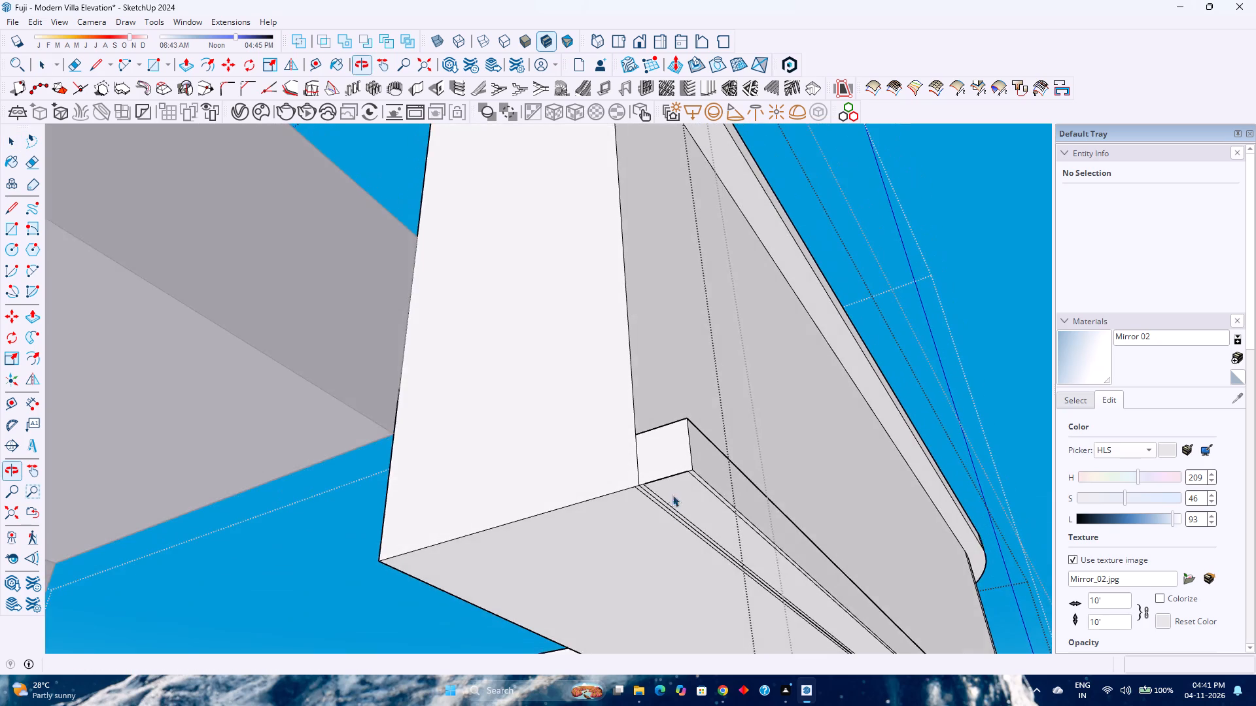
scroll(662, 490, "up", 3)
left_click(650, 503)
key("Delete")
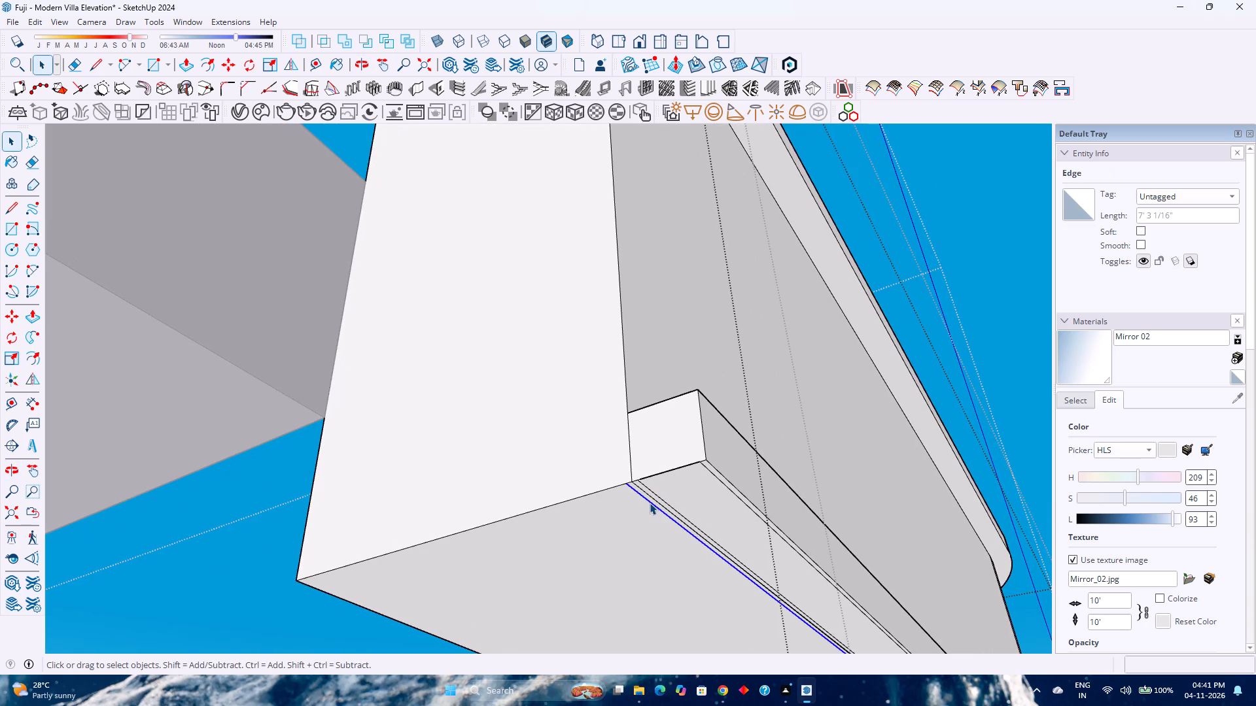
left_click(660, 497)
key("Delete")
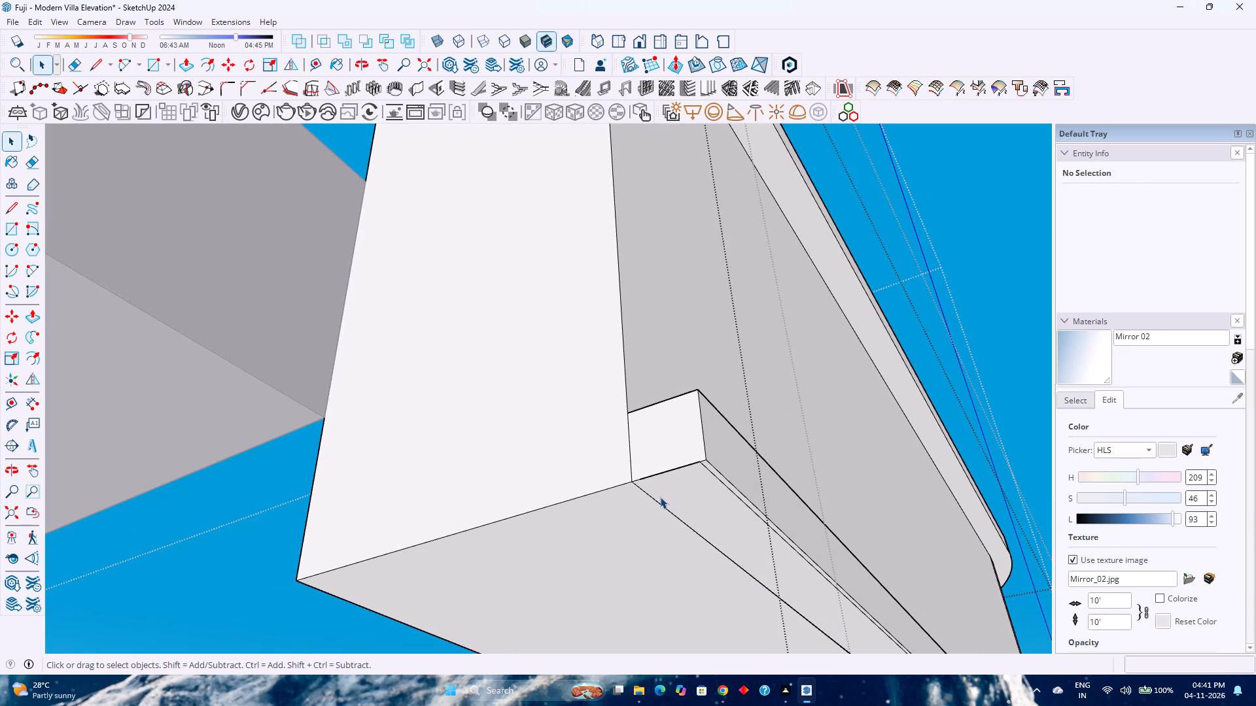
scroll(663, 475, "up", 19)
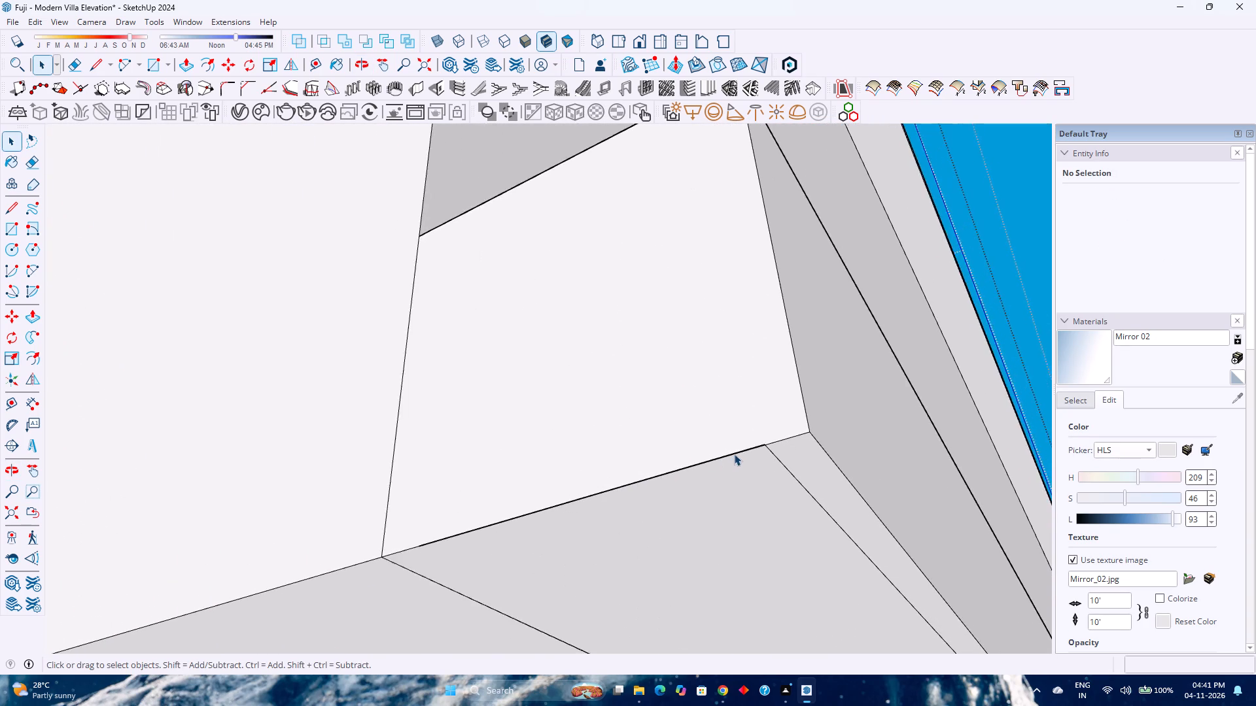
scroll(734, 454, "up", 17)
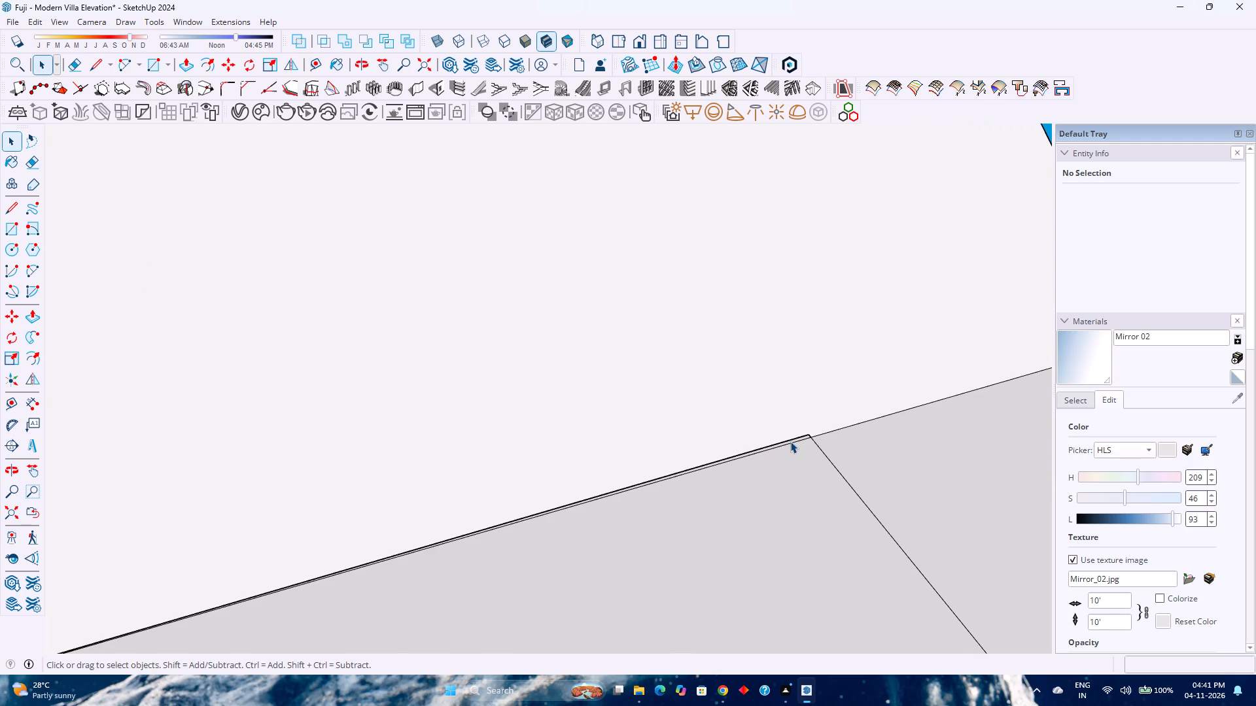
left_click(789, 439)
key("Delete")
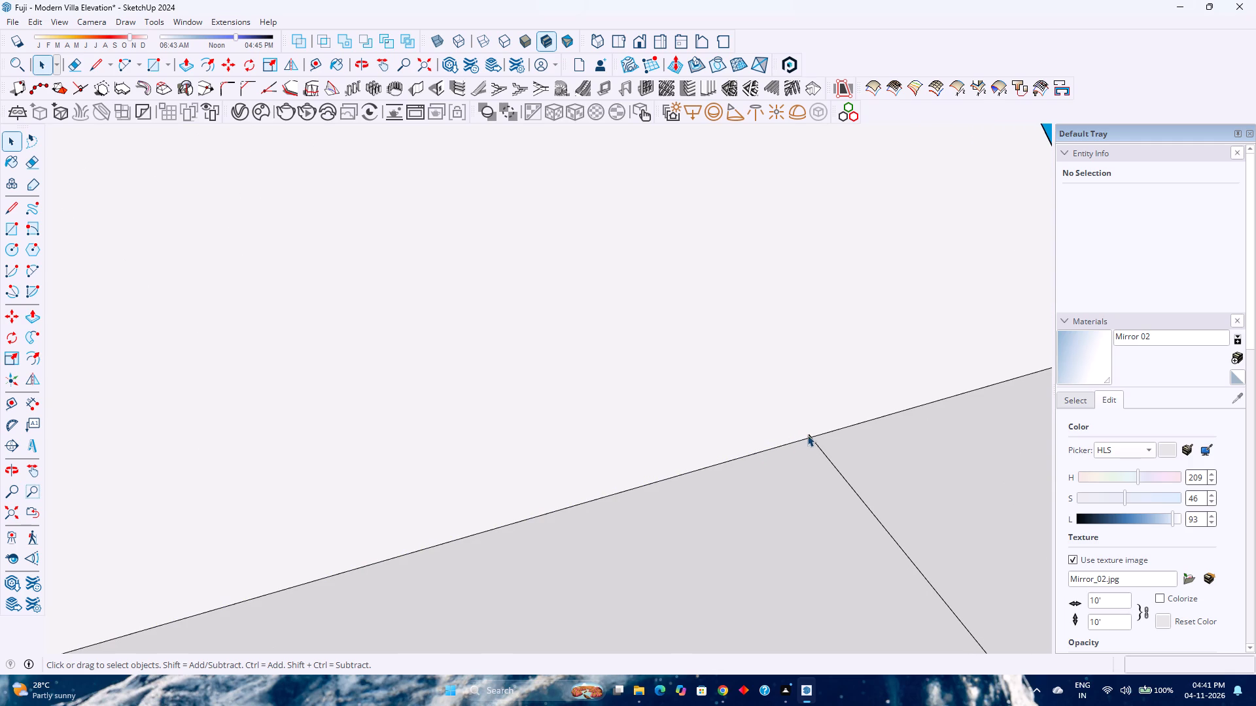
left_click(809, 434)
key("Delete")
left_click(816, 445)
key("Delete")
Delete the remaining edges dividing the lower band from the parapet, along the underside and vertically at the far end.
scroll(683, 503, "down", 20)
scroll(683, 503, "down", 7)
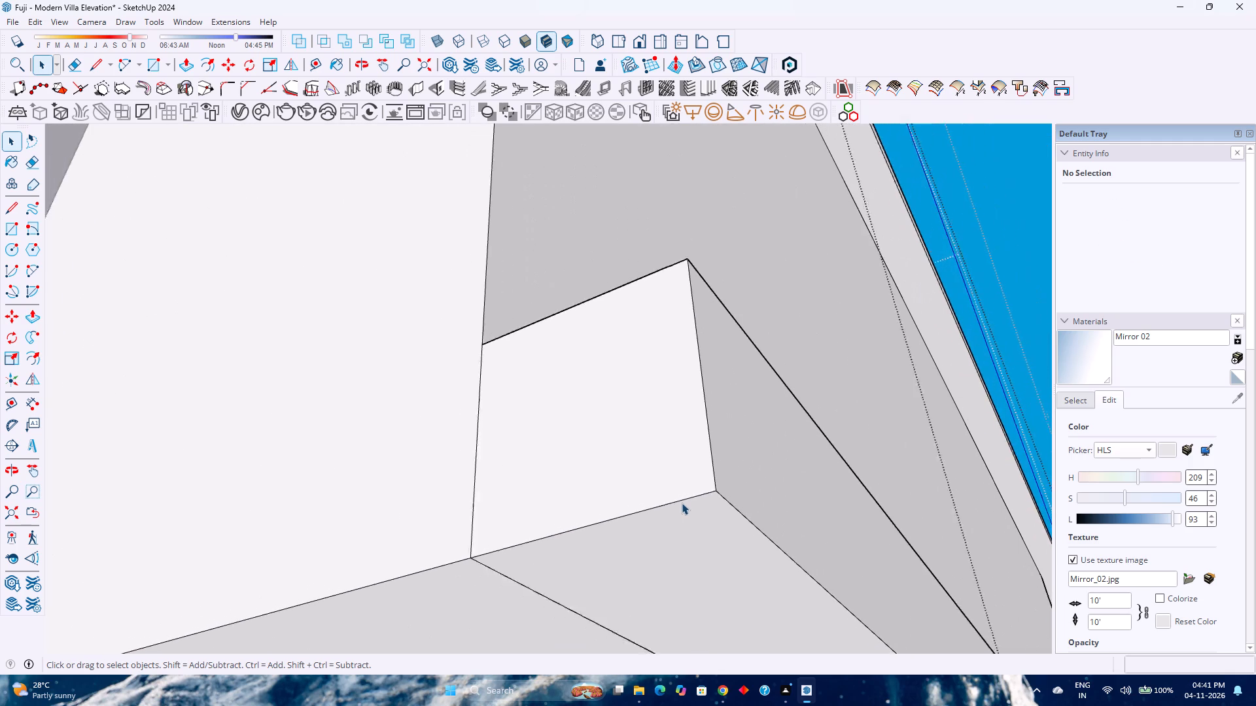
scroll(682, 503, "down", 7)
left_click(618, 566)
key("Delete")
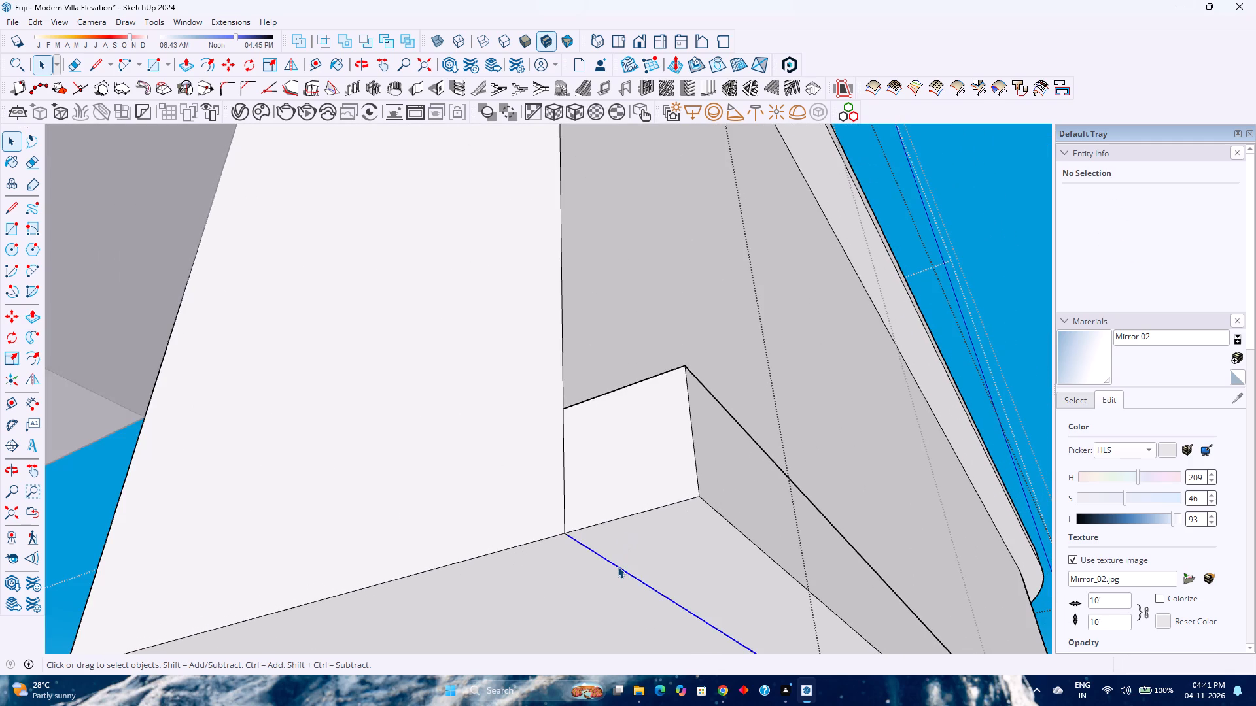
middle_click_drag(609, 526, 470, 630)
scroll(464, 630, "down", 8)
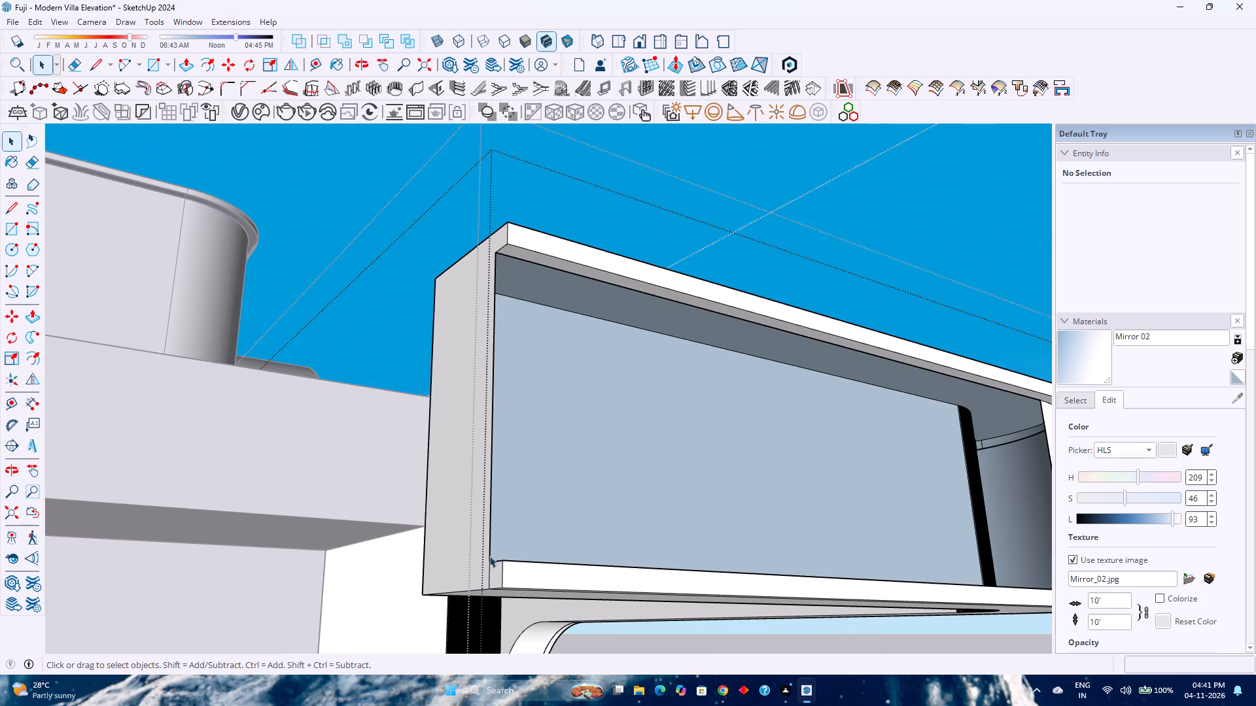
middle_click_drag(495, 571, 504, 563)
middle_click_drag(537, 535, 643, 456)
scroll(581, 566, "up", 3)
left_click(580, 544)
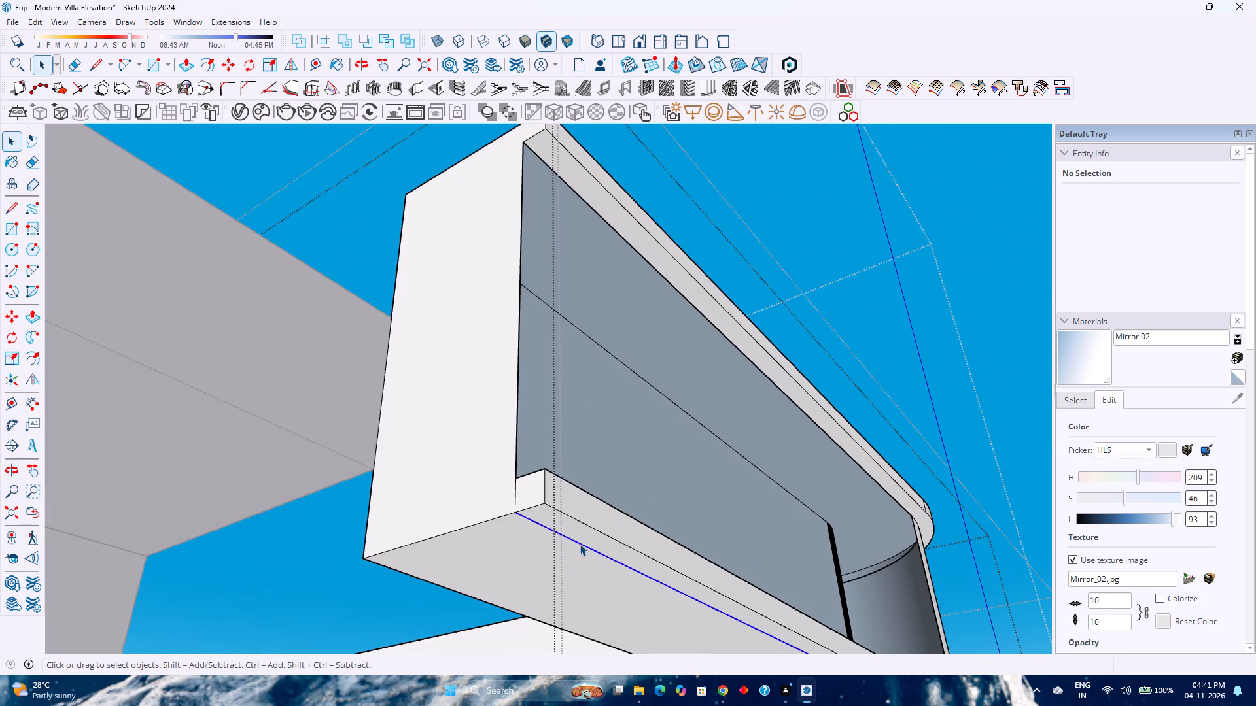
key("Delete")
middle_click_drag(581, 541, 563, 563)
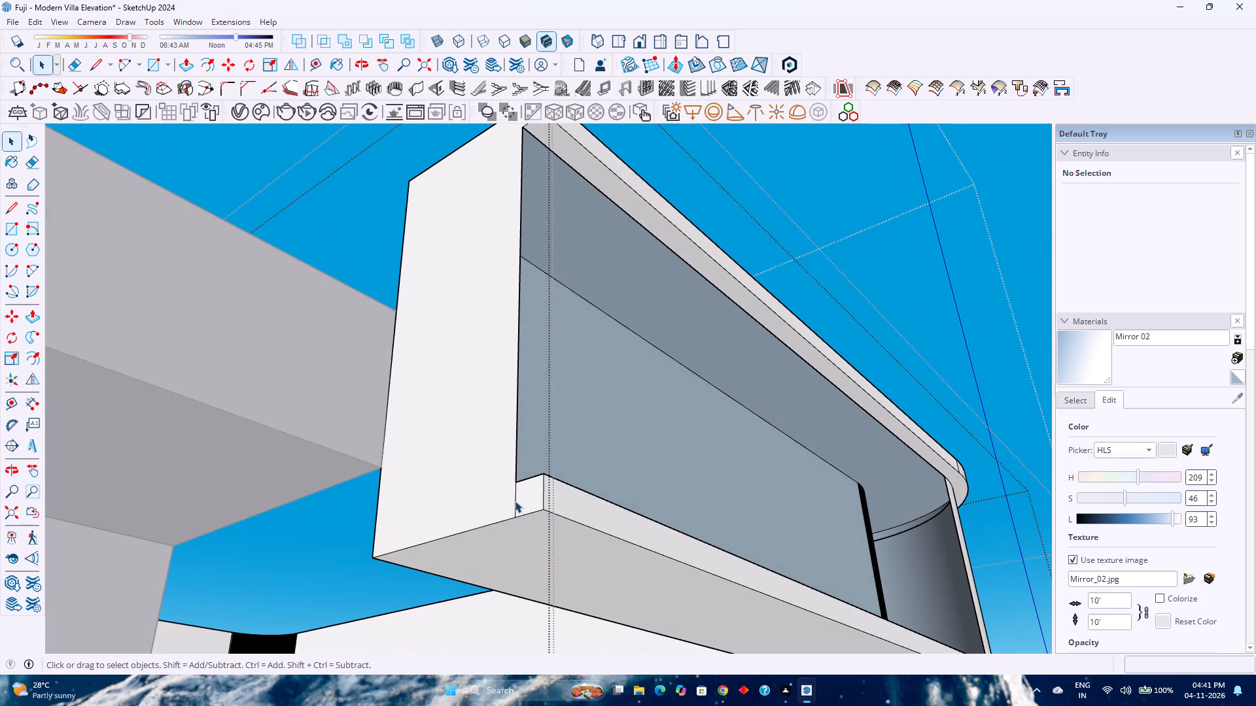
left_click(515, 501)
key("Delete")
Draw a 2' 2" by 7' 3" rectangle across the parapet's open front, from the far end to the start of the curved corner.
middle_click_drag(521, 504, 478, 568)
scroll(481, 563, "down", 7)
middle_click_drag(548, 538, 545, 548)
middle_click_drag(463, 671, 450, 686)
middle_click(450, 686)
scroll(462, 647, "down", 1)
middle_click_drag(457, 646, 600, 504, "shift")
middle_click_drag(749, 397, 706, 484, "shift")
middle_click(706, 484, "shift")
middle_click_drag(712, 481, 542, 575)
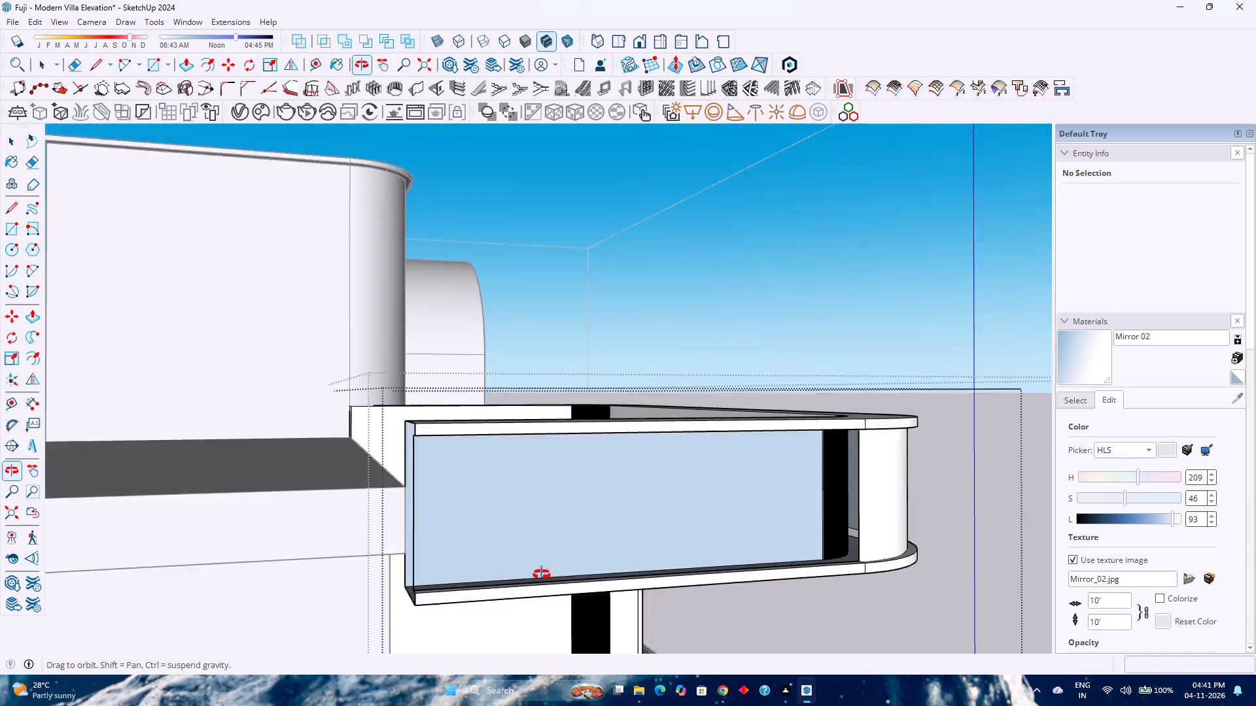
middle_click_drag(542, 575, 459, 611)
middle_click_drag(472, 596, 627, 472, "shift")
middle_click_drag(623, 471, 594, 487)
middle_click(594, 487)
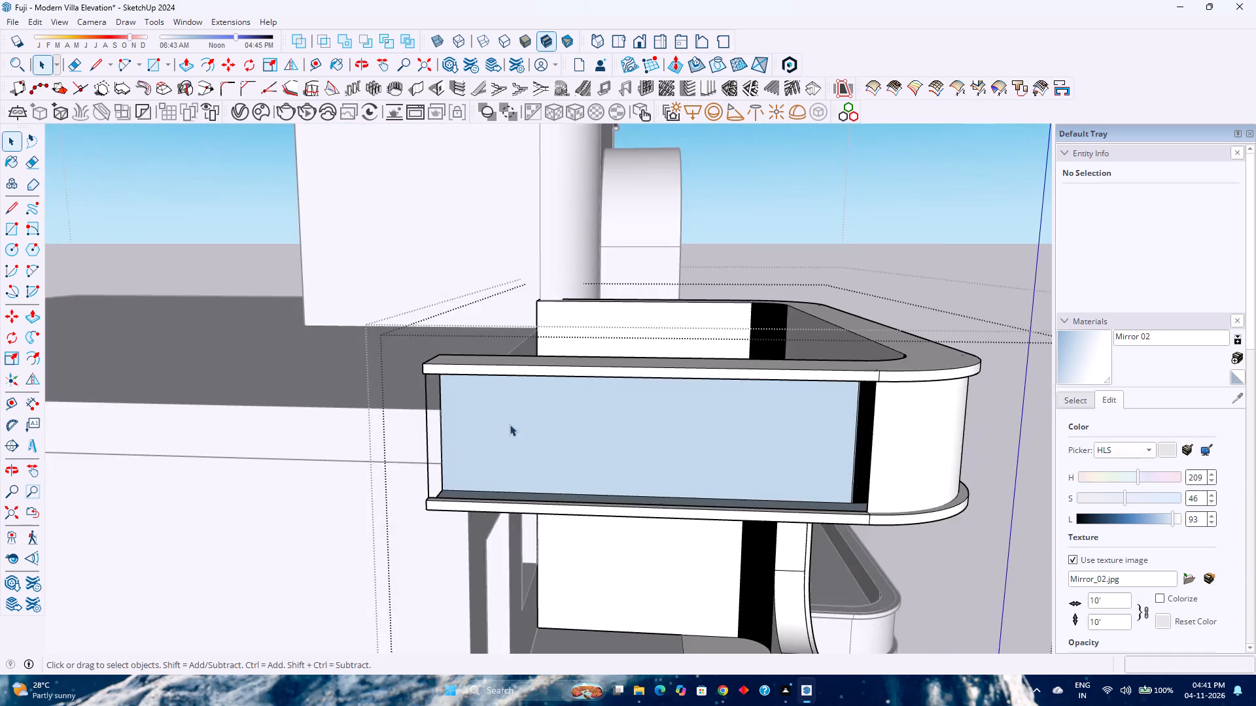
scroll(498, 422, "up", 3)
middle_click(460, 419)
middle_click_drag(460, 419, 627, 384)
scroll(563, 391, "up", 4)
scroll(537, 394, "down", 3)
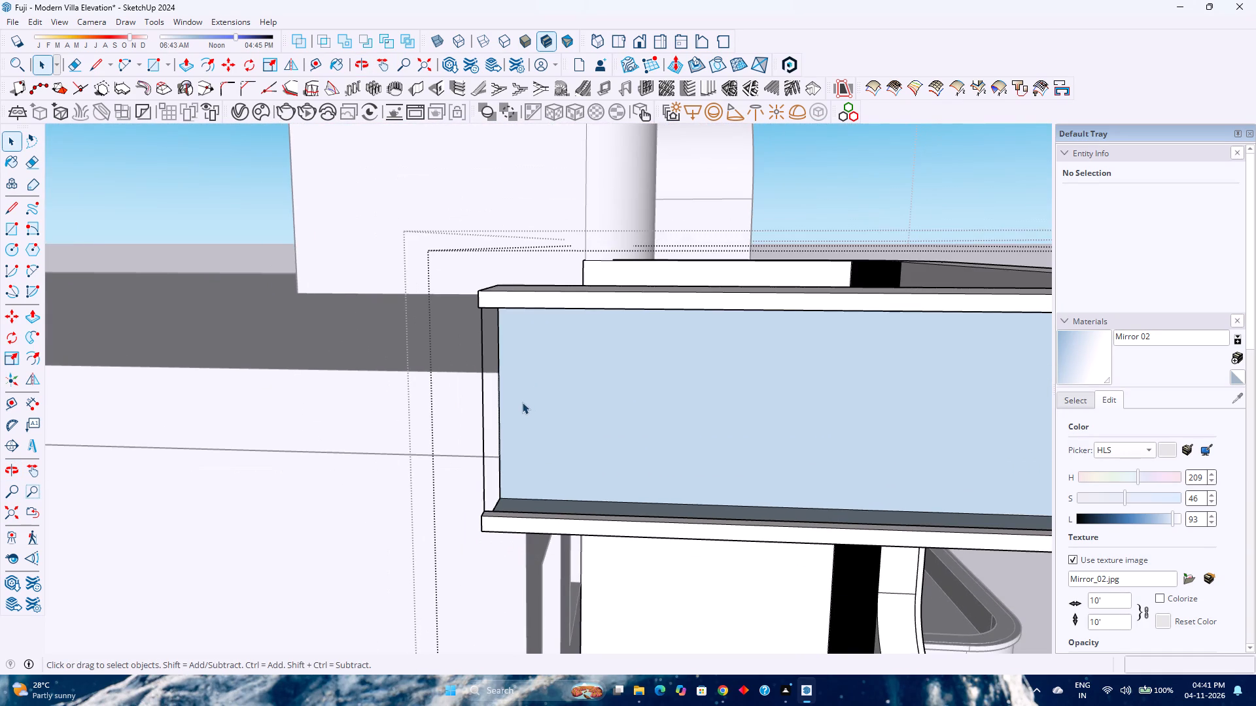
key("r")
scroll(500, 343, "up", 4)
middle_click_drag(491, 348, 647, 352)
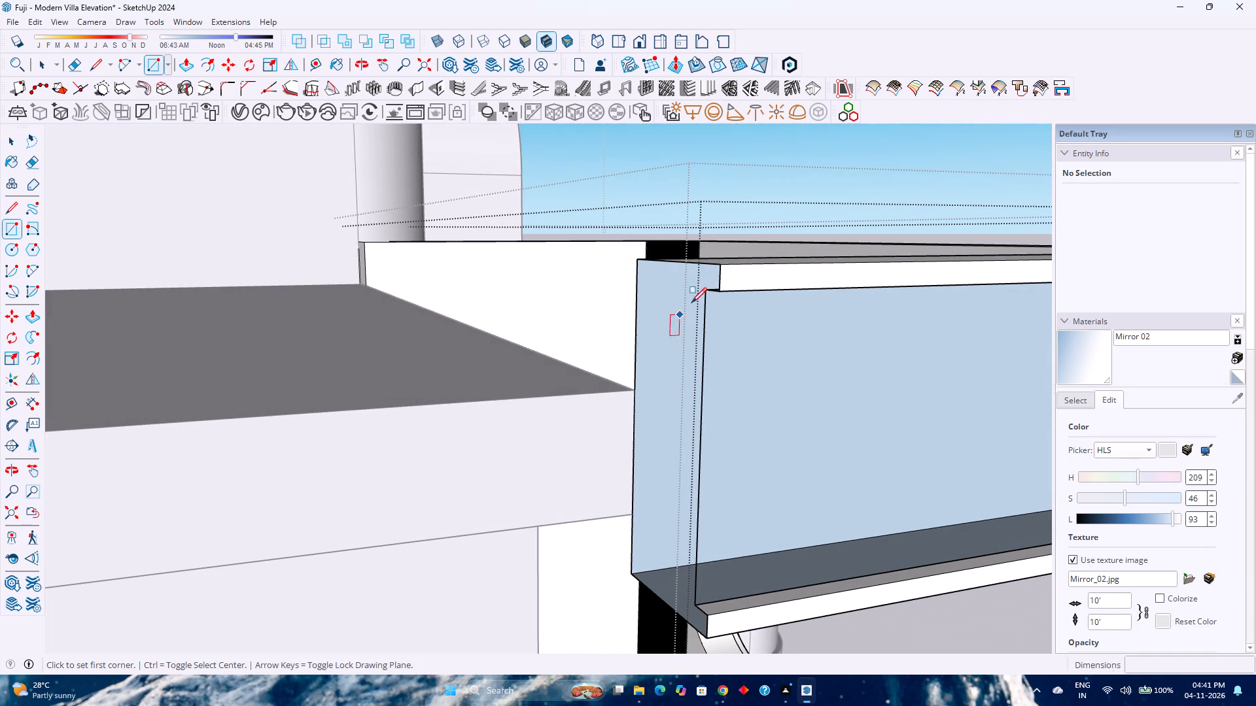
left_click(701, 290)
scroll(719, 473, "down", 8)
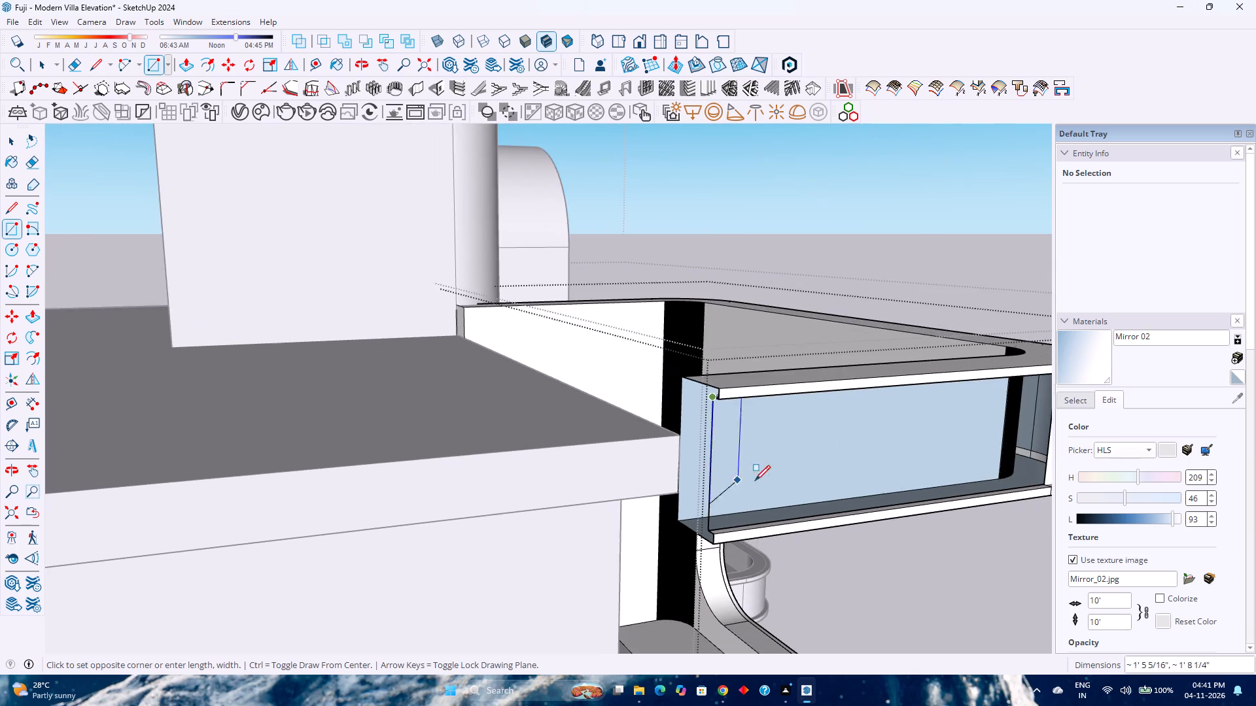
middle_click_drag(828, 476, 510, 497, "shift")
scroll(722, 503, "up", 10)
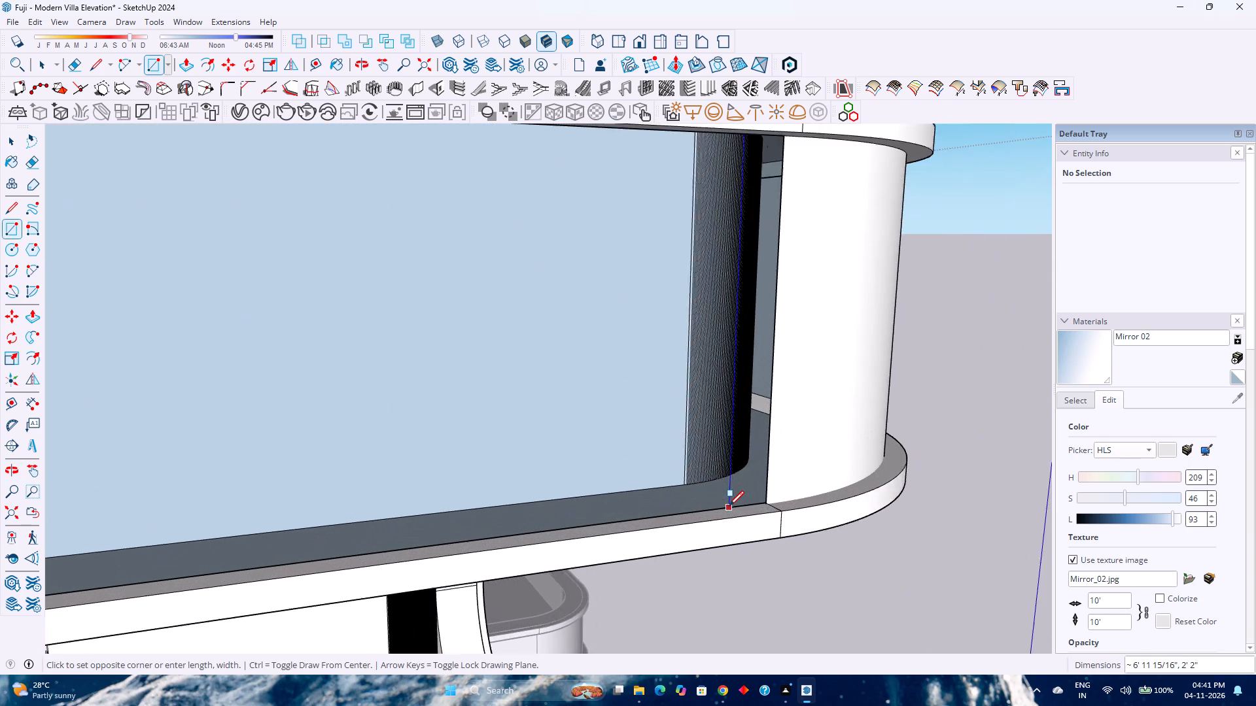
scroll(729, 506, "up", 11)
middle_click_drag(763, 512, 798, 561)
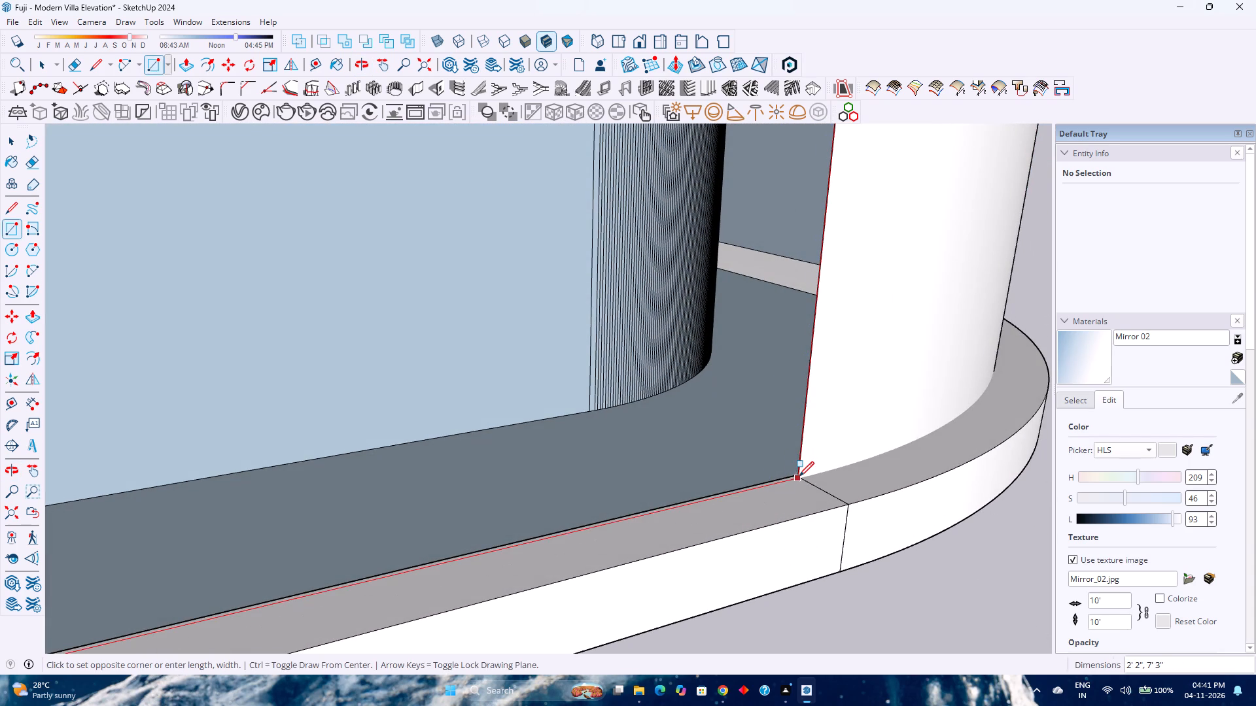
scroll(799, 477, "up", 13)
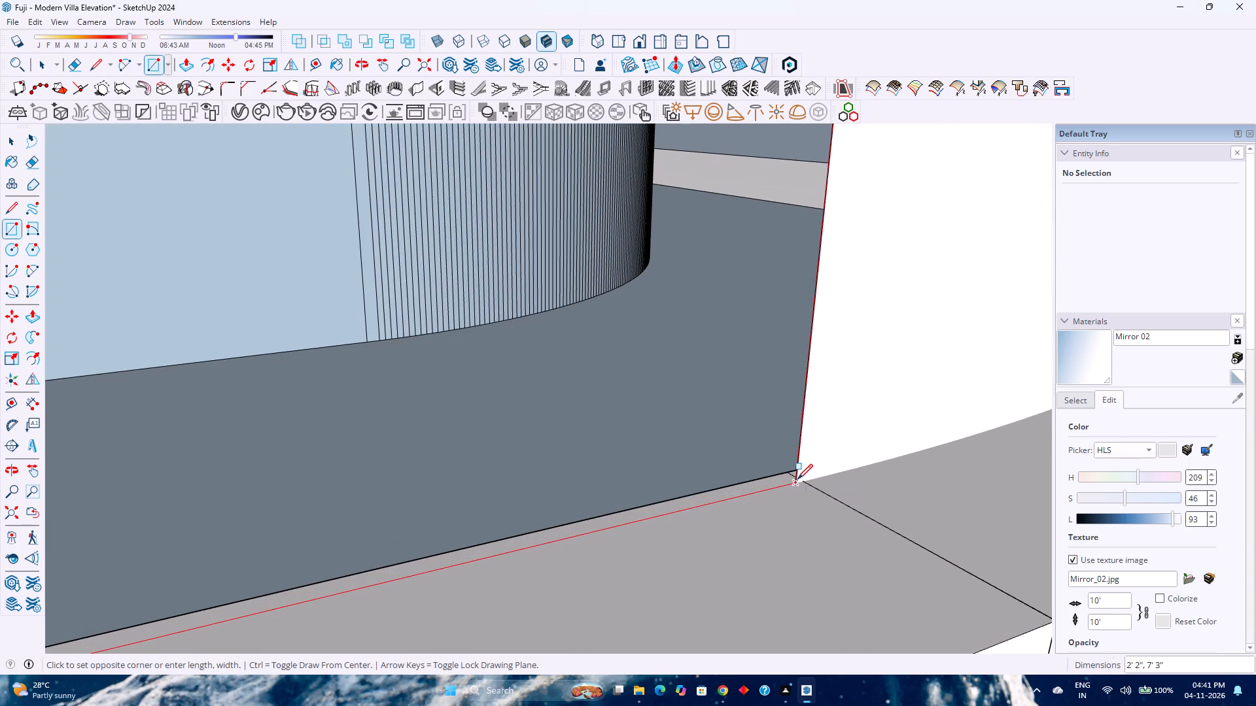
scroll(797, 479, "up", 2)
left_click(795, 481)
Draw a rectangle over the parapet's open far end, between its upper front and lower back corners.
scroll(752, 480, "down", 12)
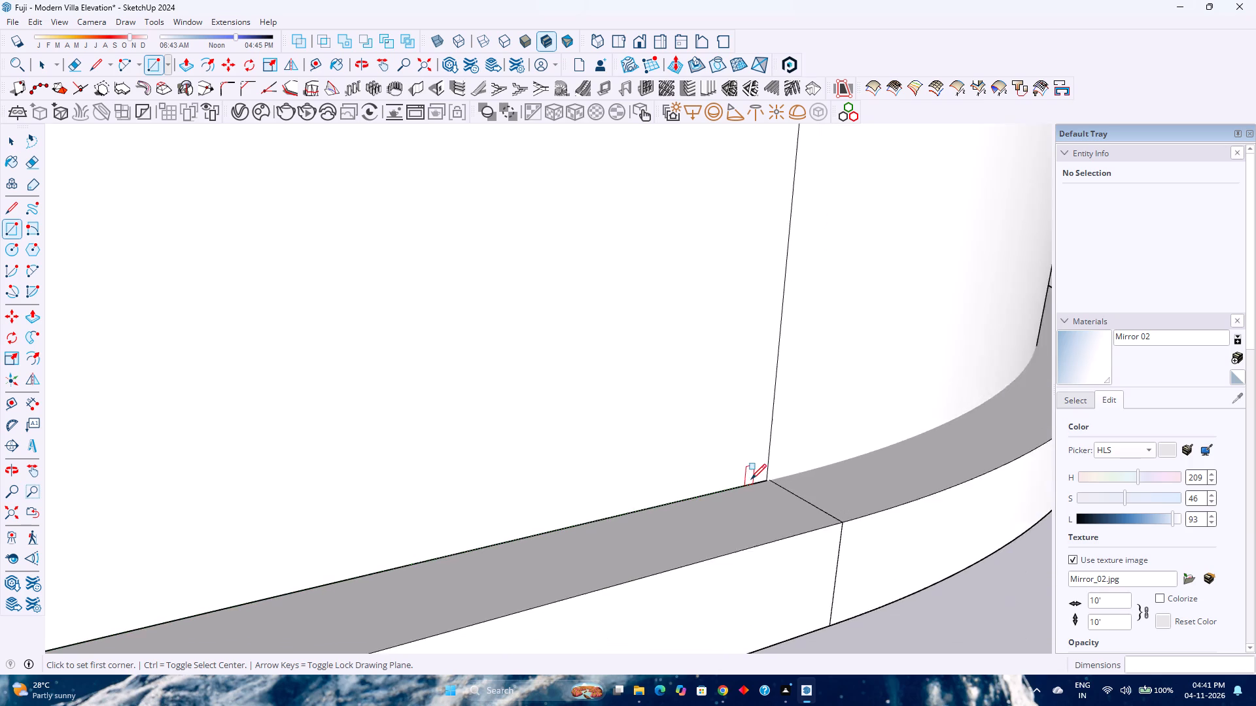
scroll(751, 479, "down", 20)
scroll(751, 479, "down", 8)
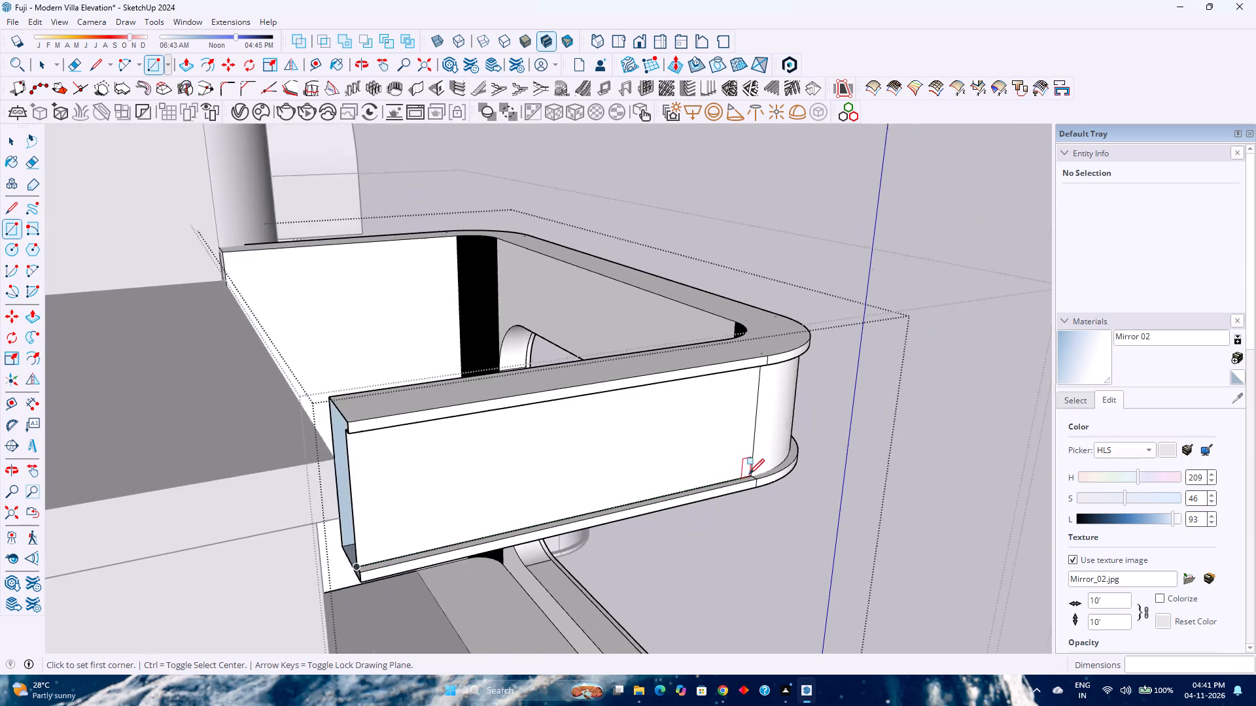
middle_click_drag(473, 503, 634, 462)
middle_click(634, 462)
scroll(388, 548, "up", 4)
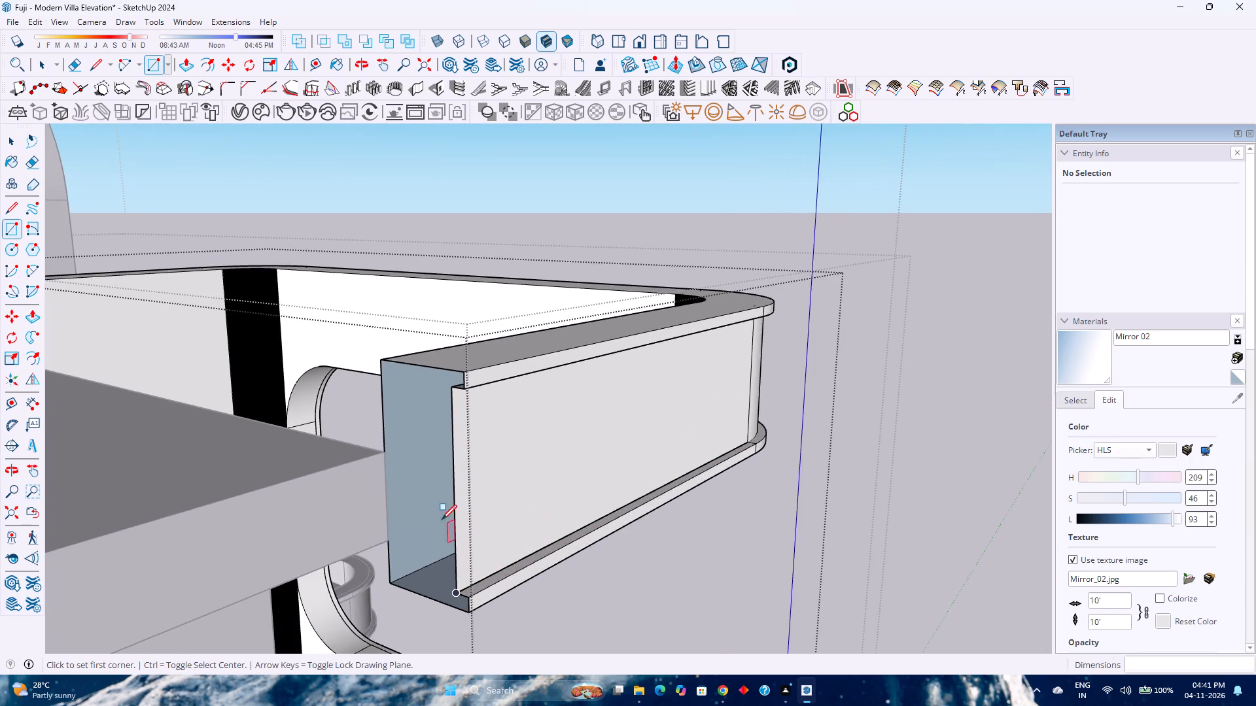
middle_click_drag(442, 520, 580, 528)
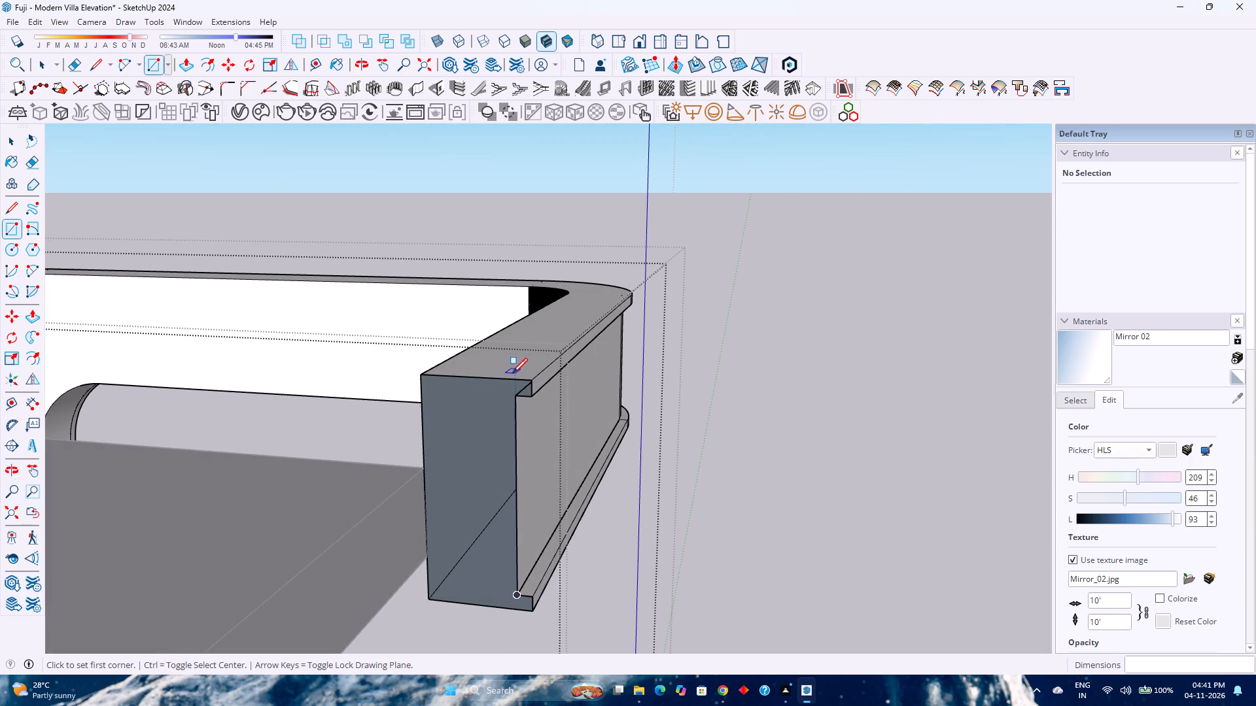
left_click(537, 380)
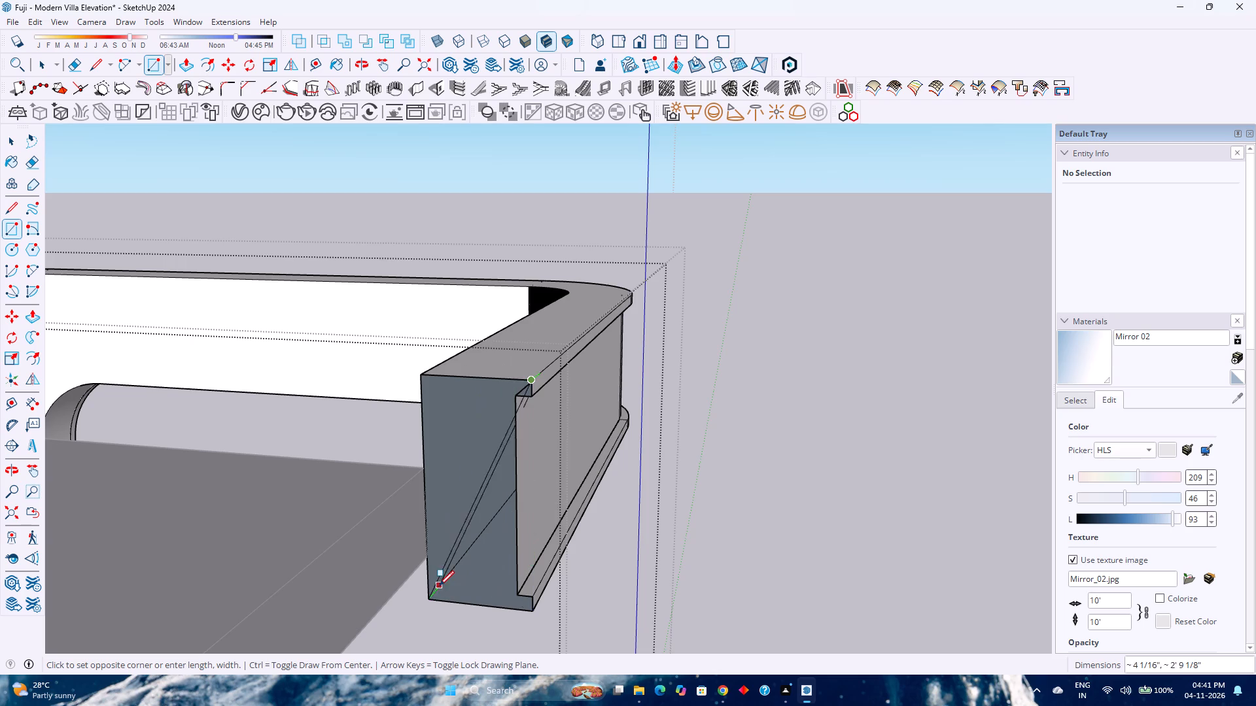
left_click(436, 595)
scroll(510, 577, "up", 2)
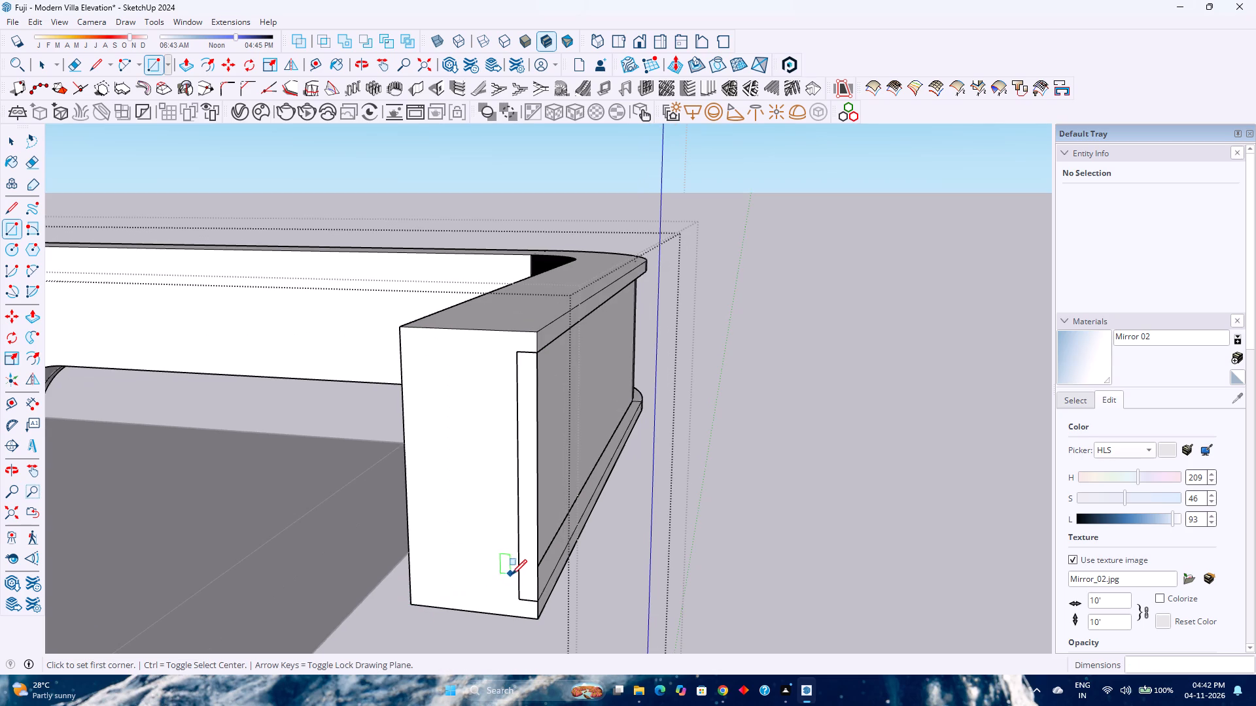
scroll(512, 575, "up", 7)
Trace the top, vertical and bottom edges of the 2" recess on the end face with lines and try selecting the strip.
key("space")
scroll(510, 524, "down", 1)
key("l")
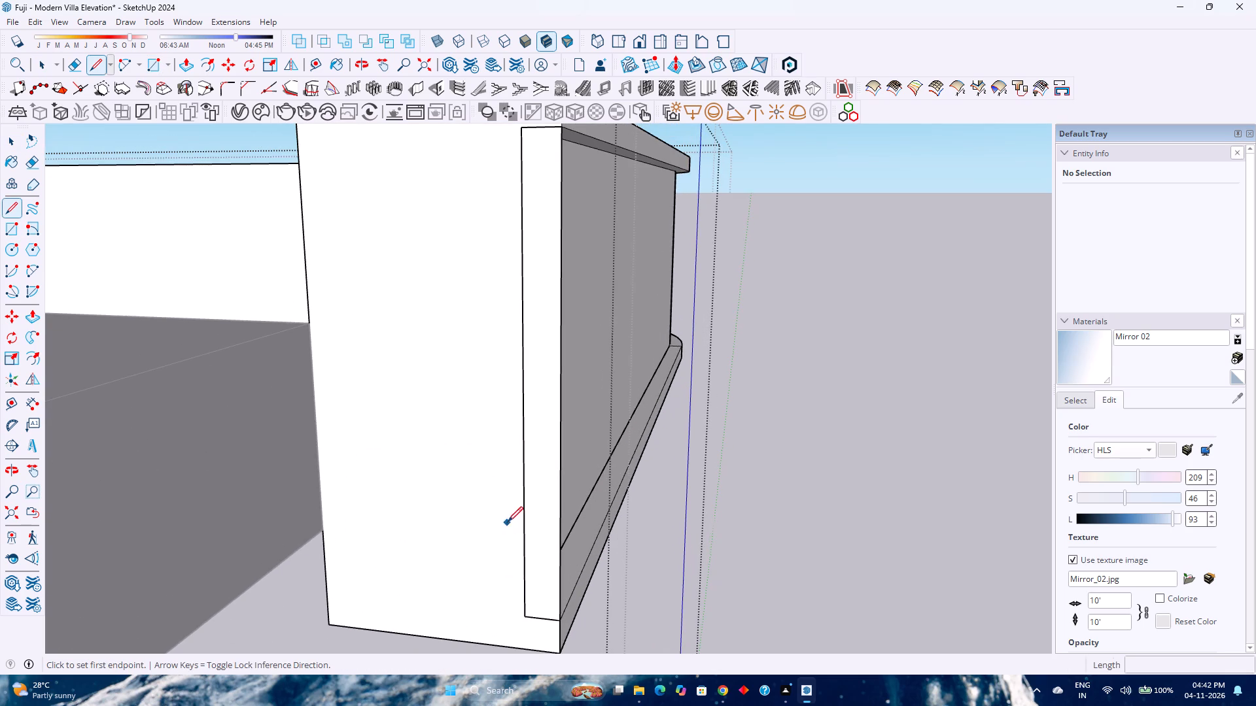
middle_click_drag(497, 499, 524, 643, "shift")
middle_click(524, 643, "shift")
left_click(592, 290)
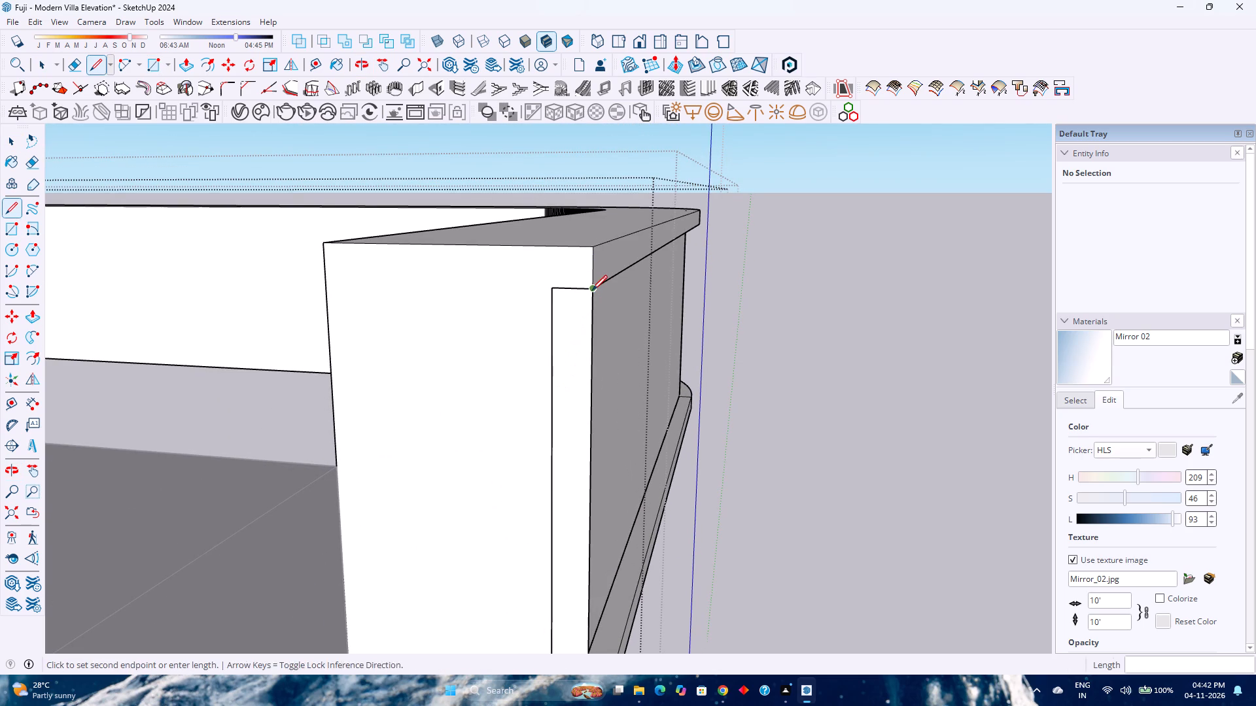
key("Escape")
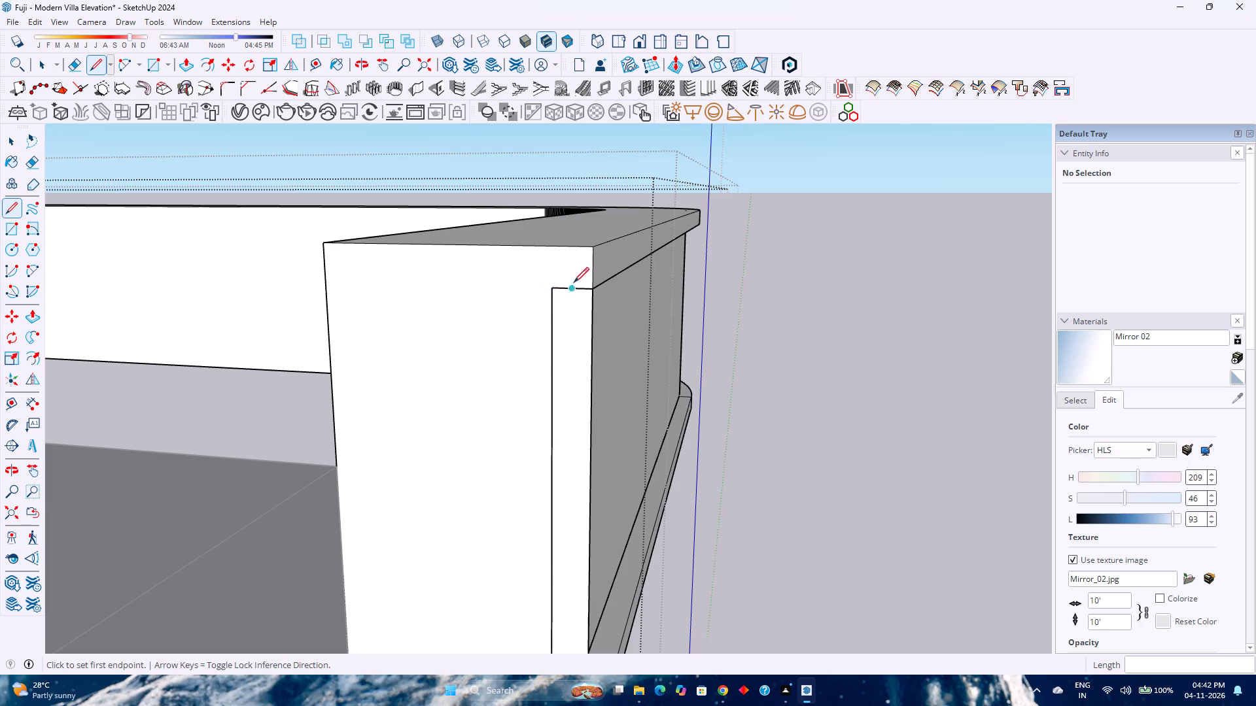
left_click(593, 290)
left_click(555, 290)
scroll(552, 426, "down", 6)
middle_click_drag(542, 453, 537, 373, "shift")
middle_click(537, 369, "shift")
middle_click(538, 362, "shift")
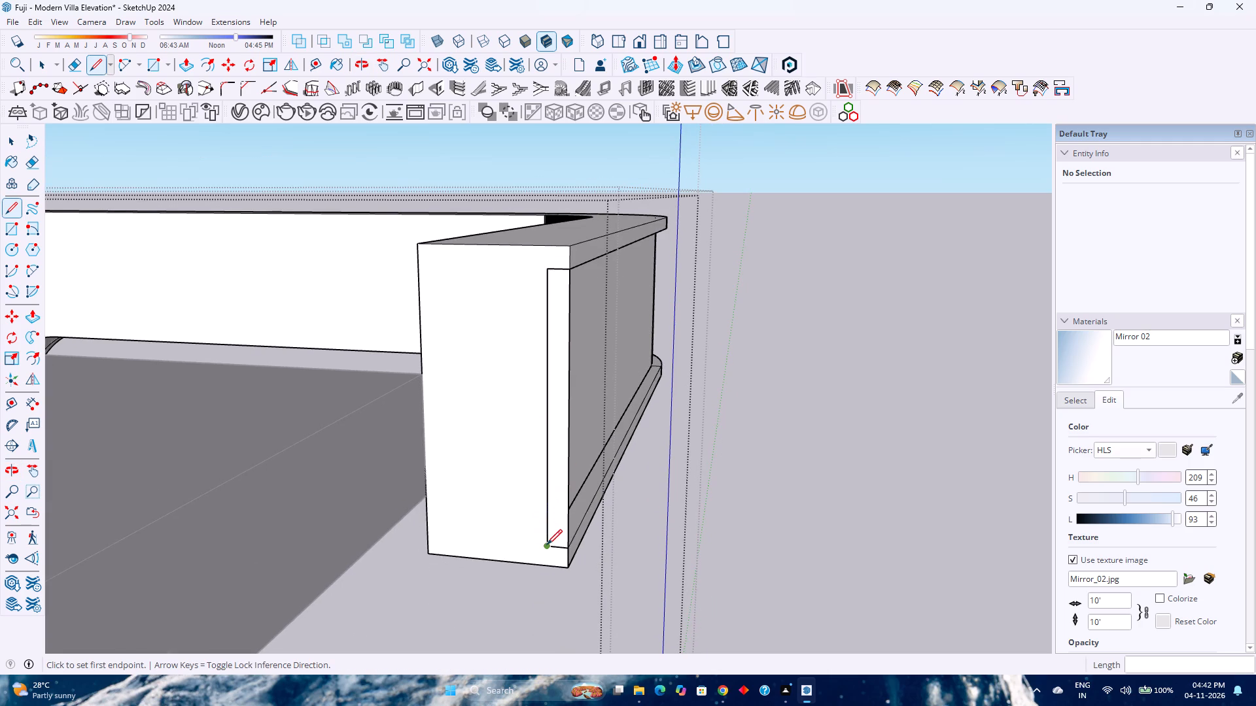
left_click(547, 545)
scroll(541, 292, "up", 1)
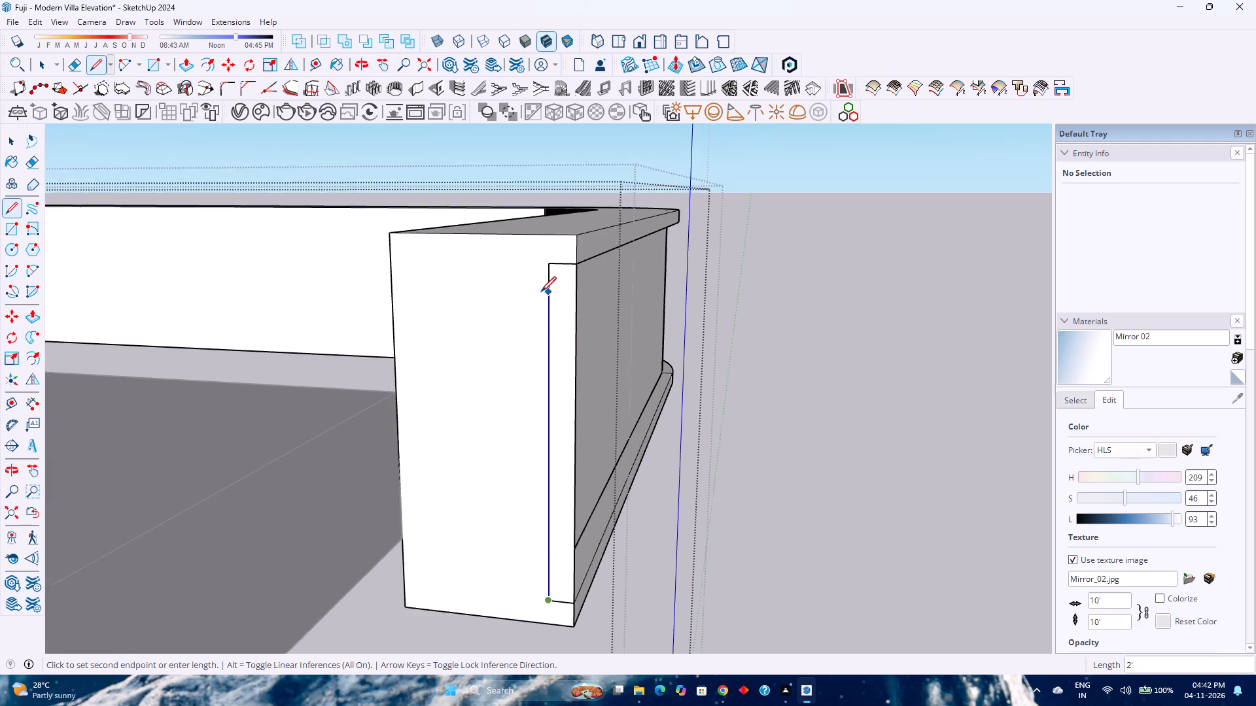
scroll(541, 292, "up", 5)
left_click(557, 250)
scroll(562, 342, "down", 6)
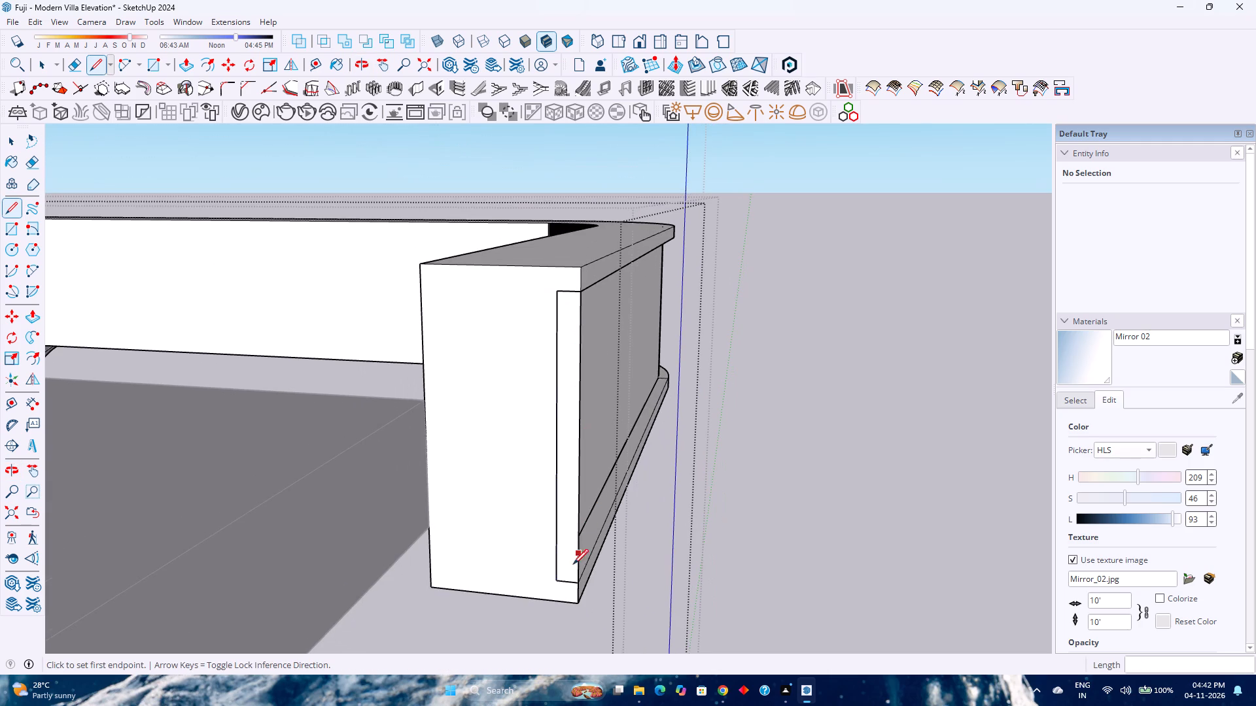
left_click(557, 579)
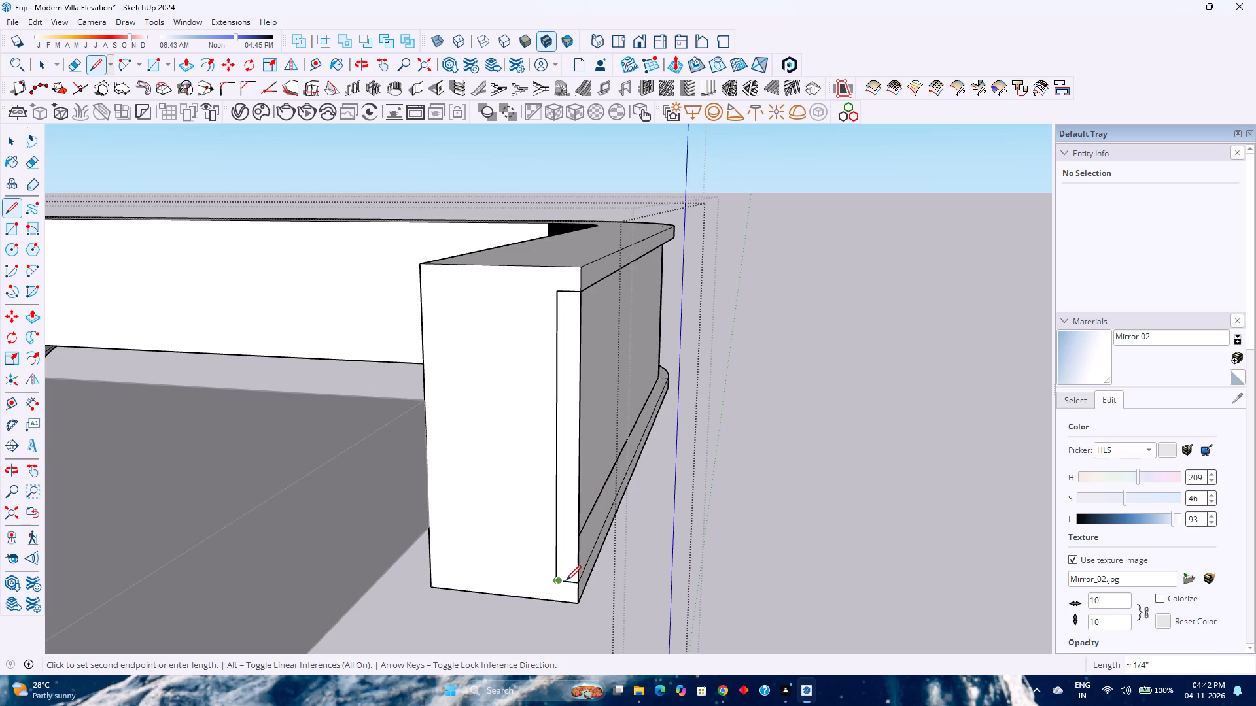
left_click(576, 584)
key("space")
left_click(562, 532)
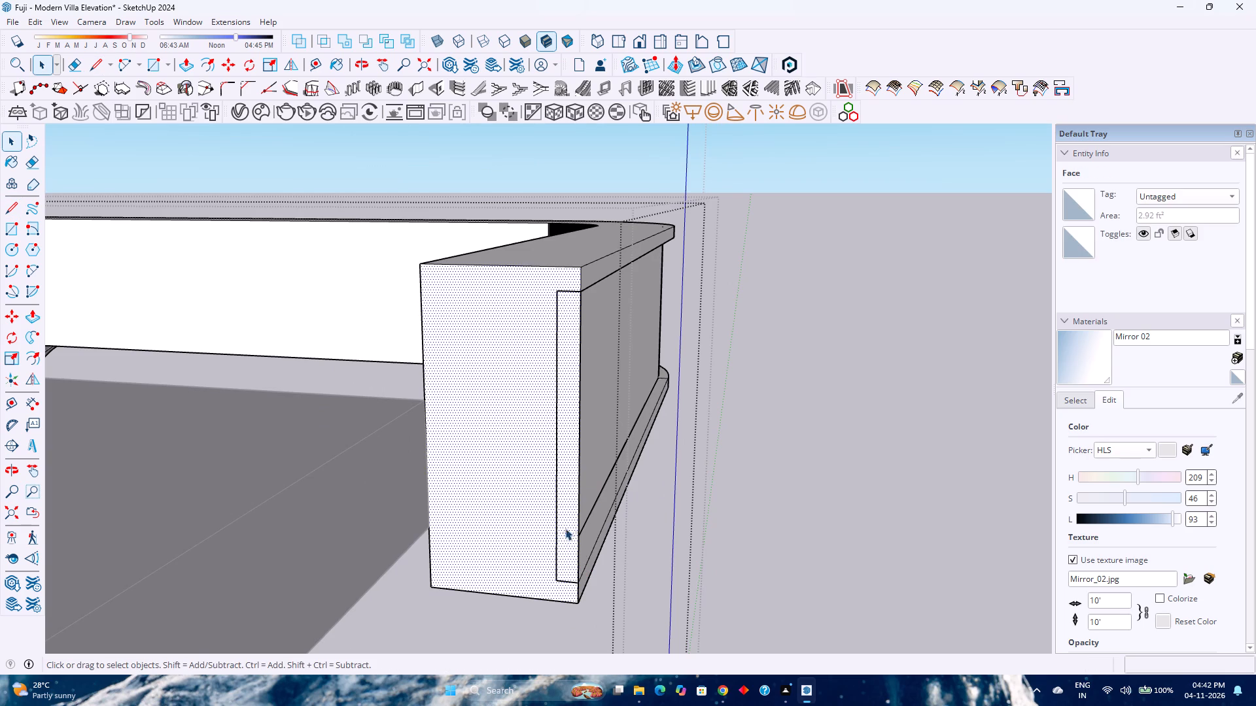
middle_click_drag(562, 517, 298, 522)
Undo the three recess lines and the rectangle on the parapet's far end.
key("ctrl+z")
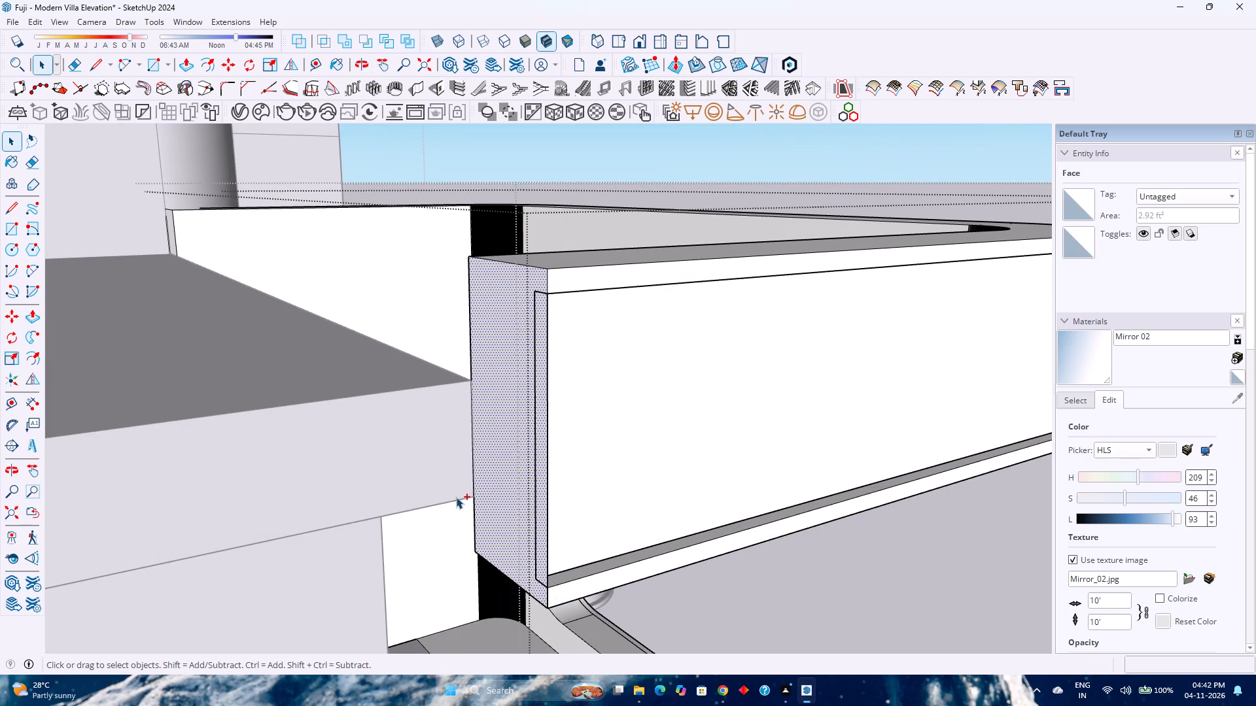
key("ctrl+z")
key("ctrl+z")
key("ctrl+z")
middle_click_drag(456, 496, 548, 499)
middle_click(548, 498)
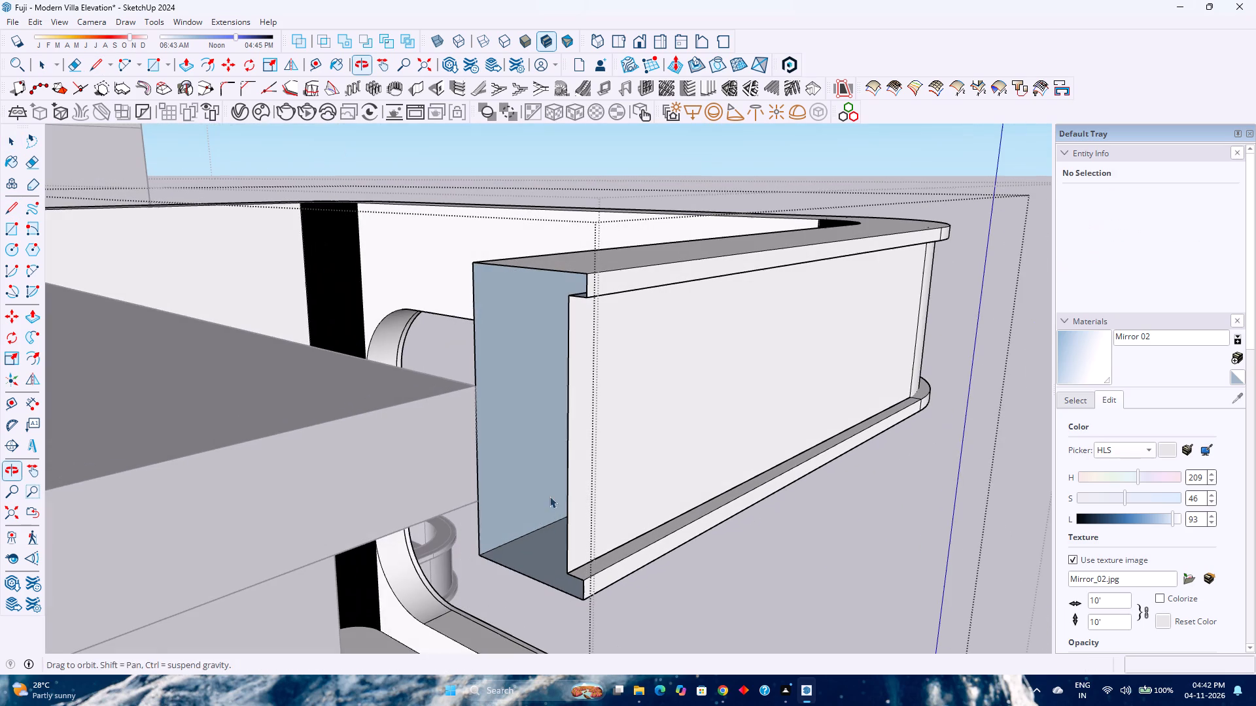
Trace the open end's 2' 2" recessed vertical, 2" lower lip, 1' 2" bottom and 2' 6" back edges with lines.
key("l")
left_click(574, 296)
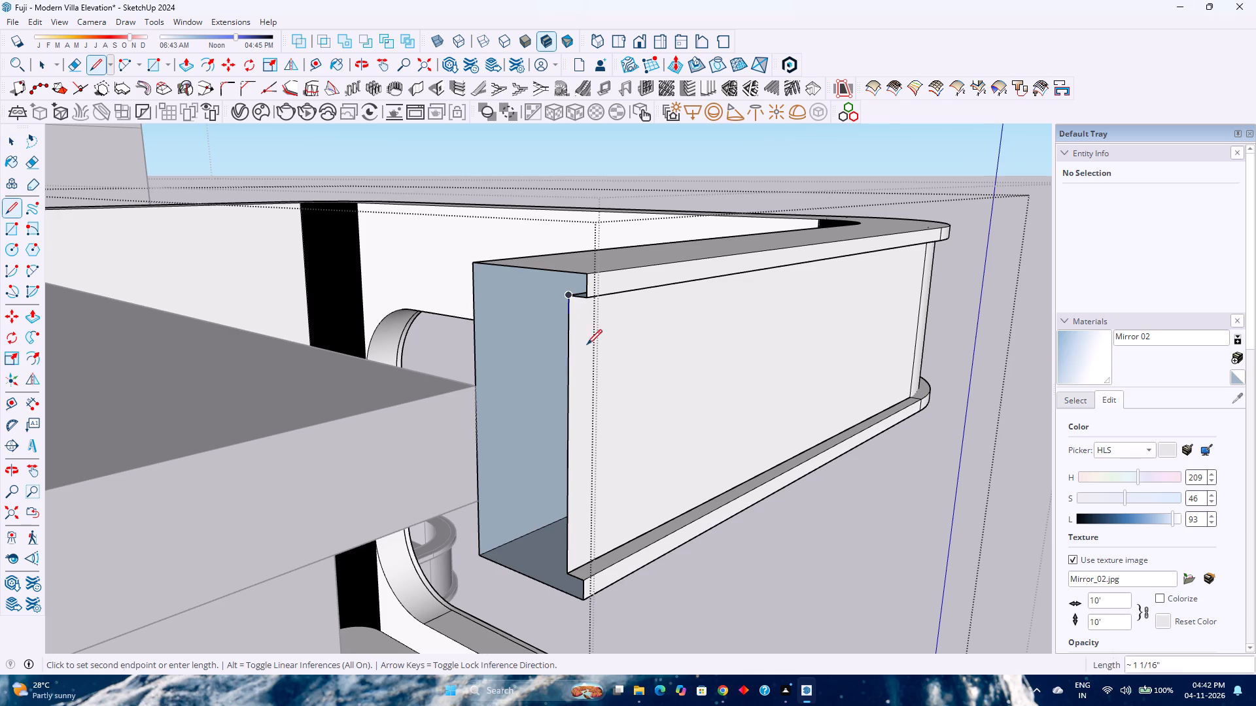
left_click(572, 571)
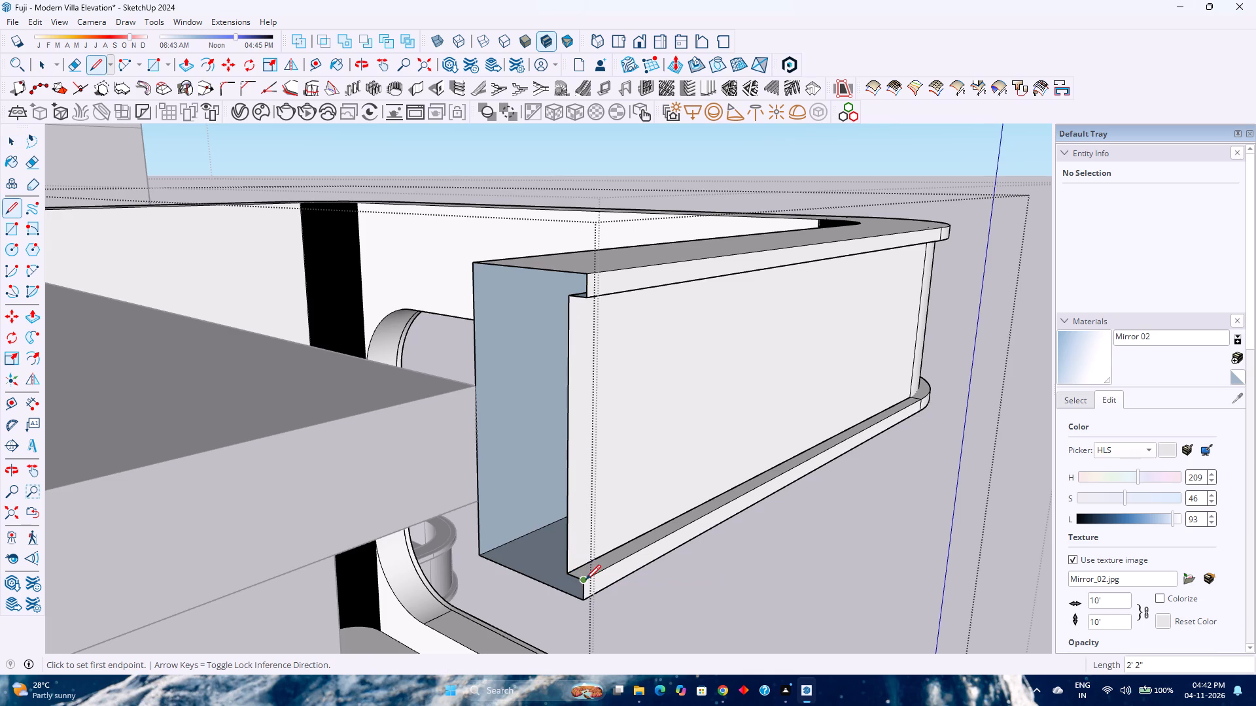
left_click(585, 580)
left_click(586, 601)
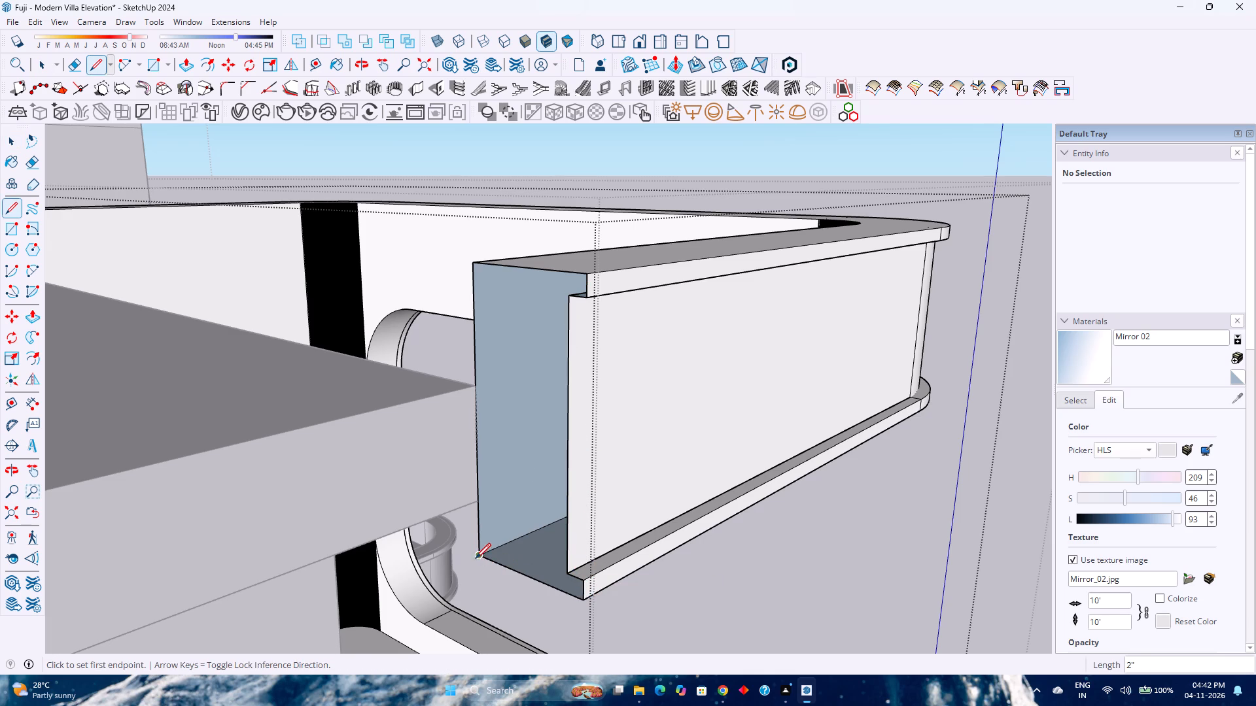
left_click(479, 557)
left_click(580, 603)
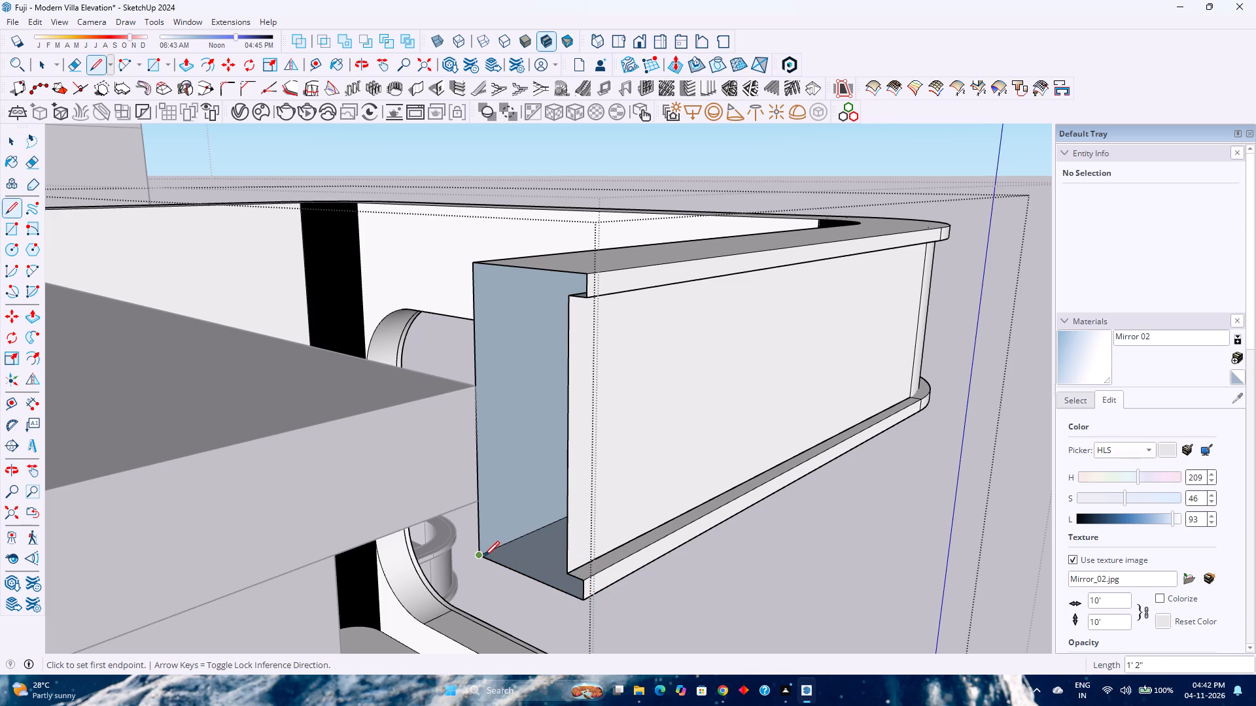
left_click(484, 556)
left_click(472, 265)
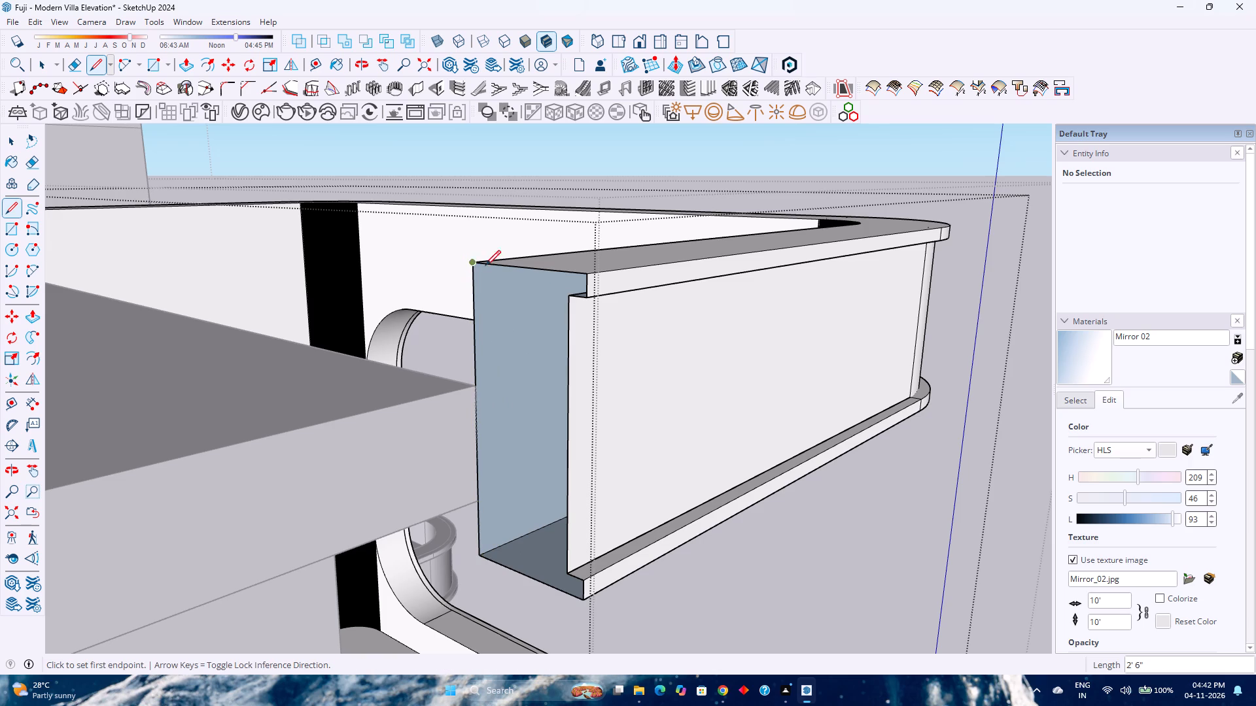
Trace the open end's 1' 2" top edge and the 2" edges of its upper and lower lips with lines.
left_click(474, 263)
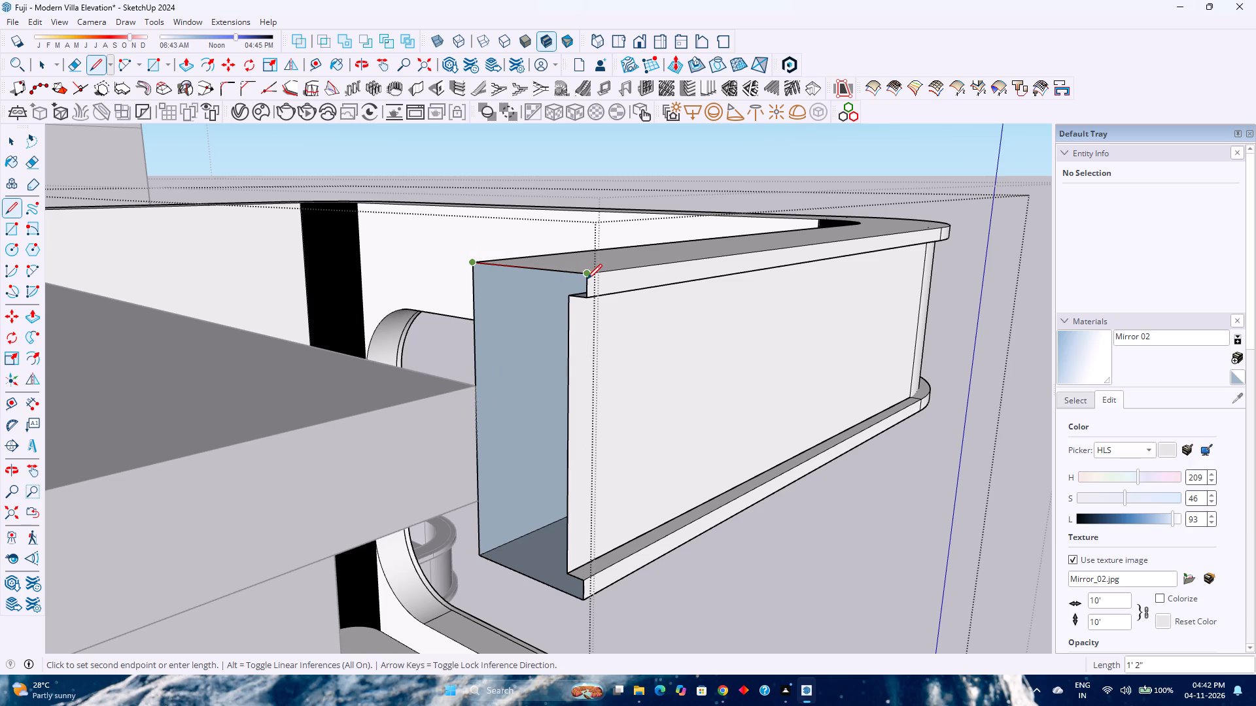
left_click(587, 279)
left_click(587, 301)
left_click(586, 277)
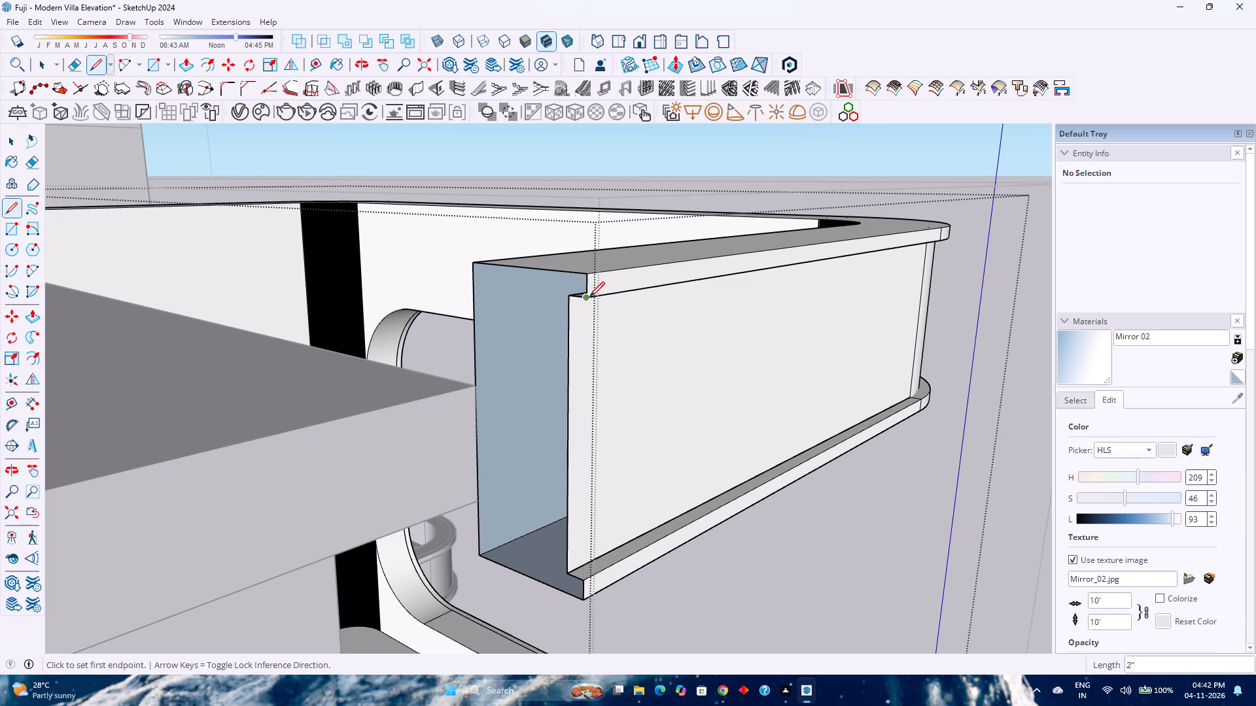
left_click(589, 297)
left_click(565, 294)
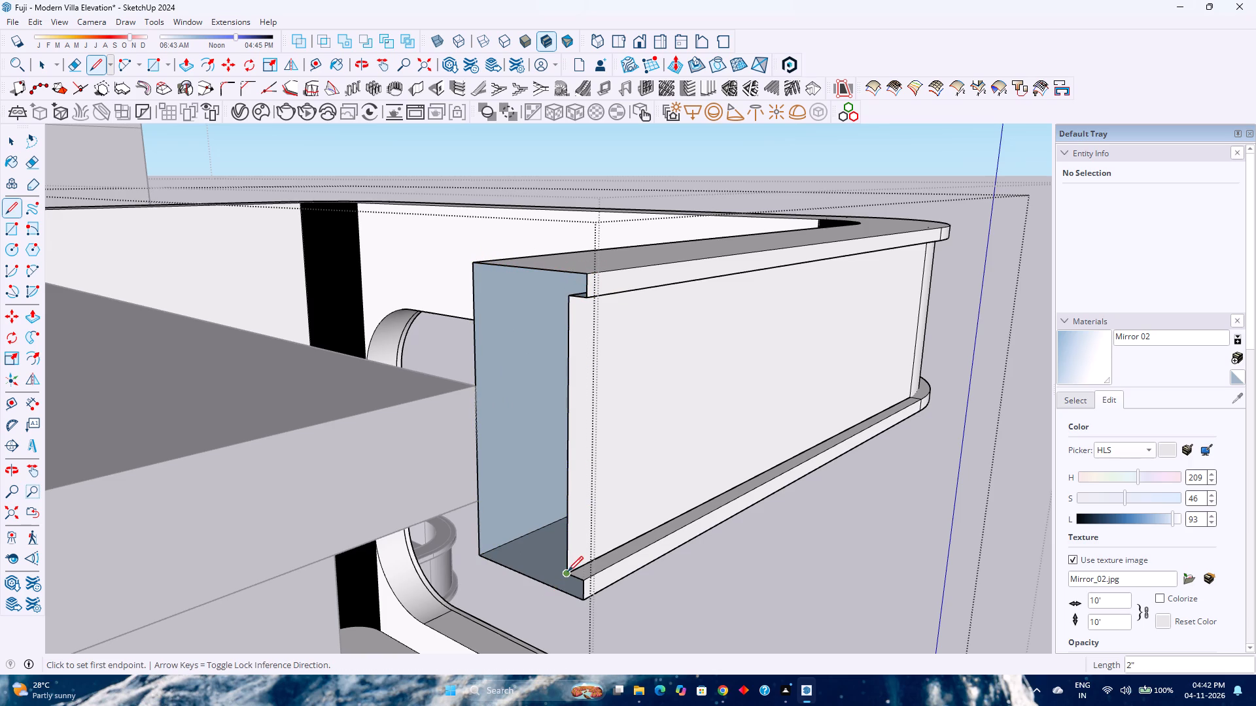
left_click(568, 571)
left_click(585, 579)
left_click(585, 583)
left_click(585, 598)
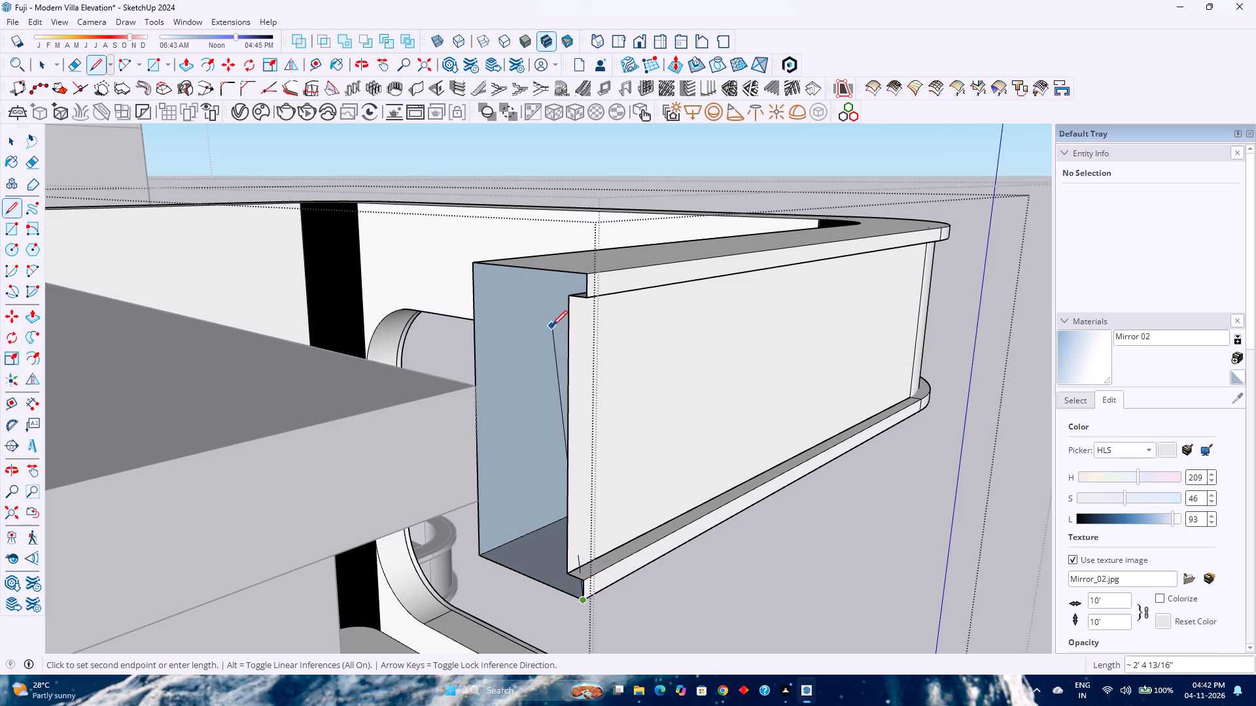
key("Escape")
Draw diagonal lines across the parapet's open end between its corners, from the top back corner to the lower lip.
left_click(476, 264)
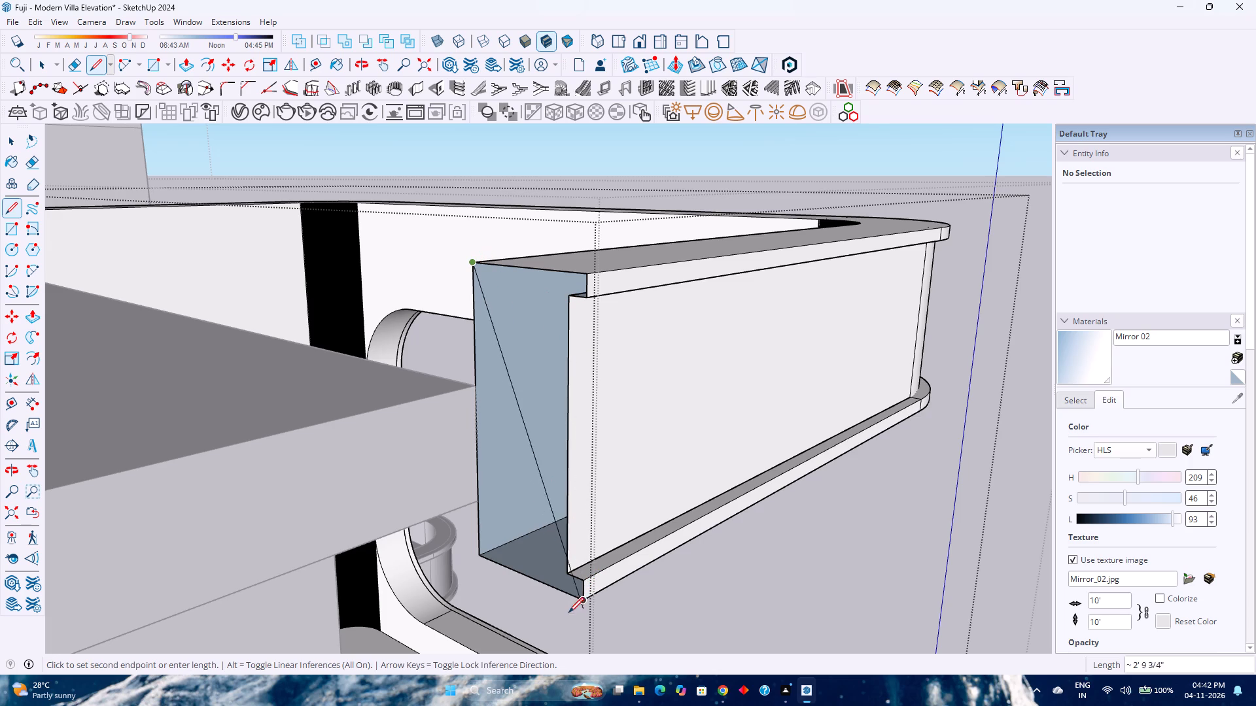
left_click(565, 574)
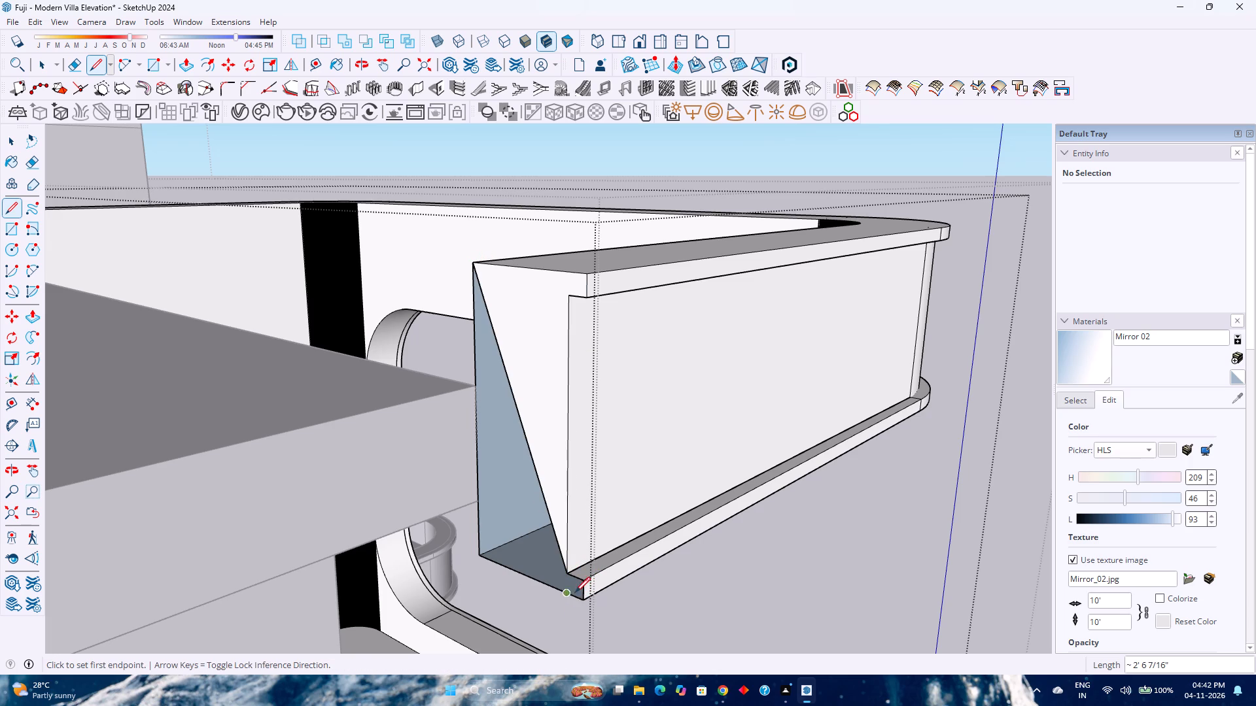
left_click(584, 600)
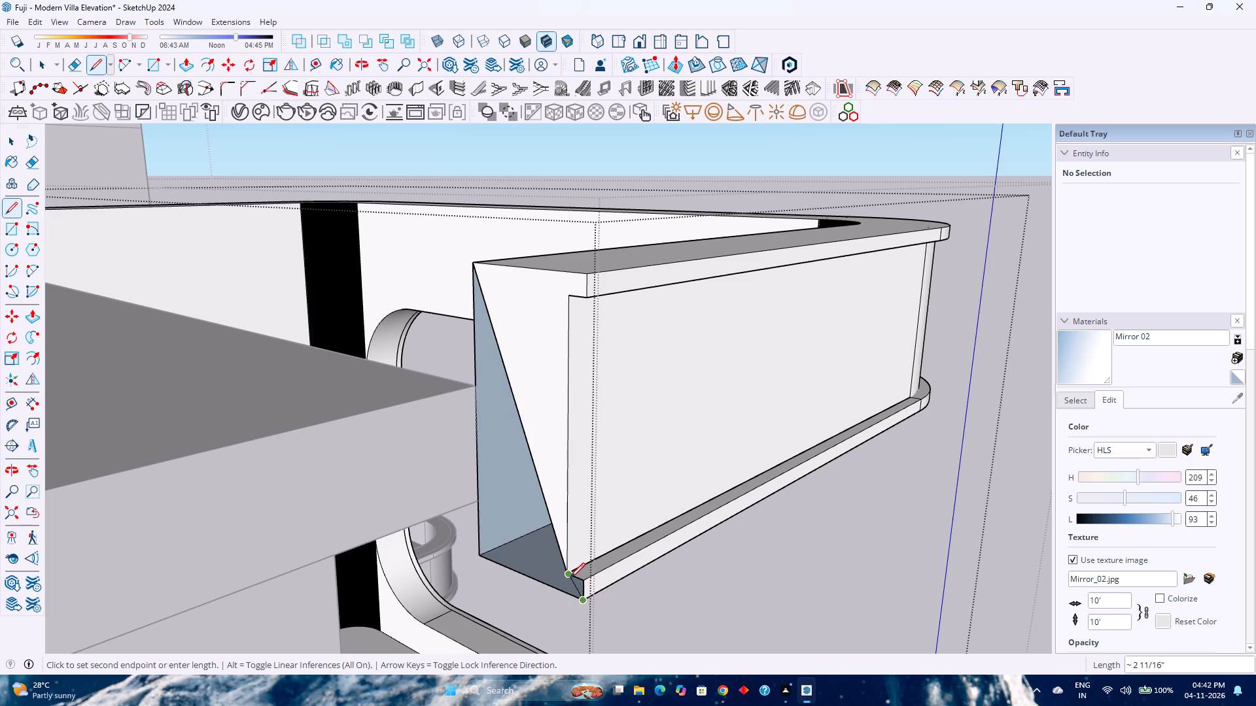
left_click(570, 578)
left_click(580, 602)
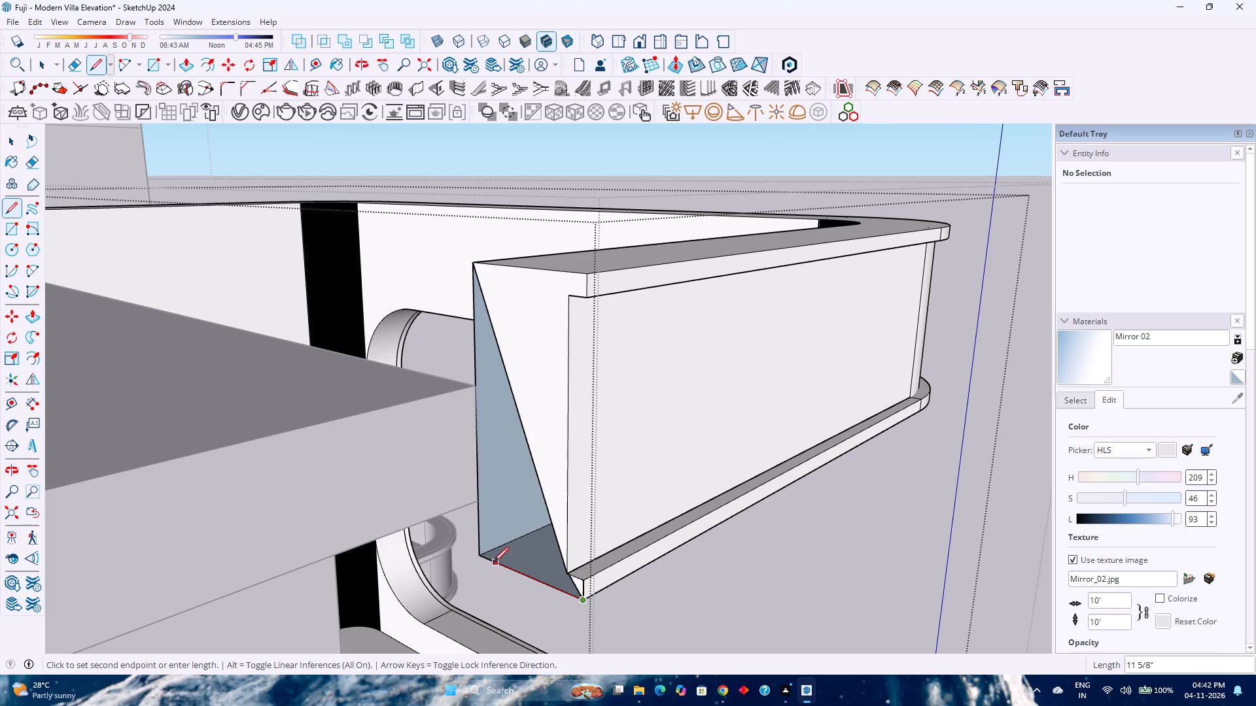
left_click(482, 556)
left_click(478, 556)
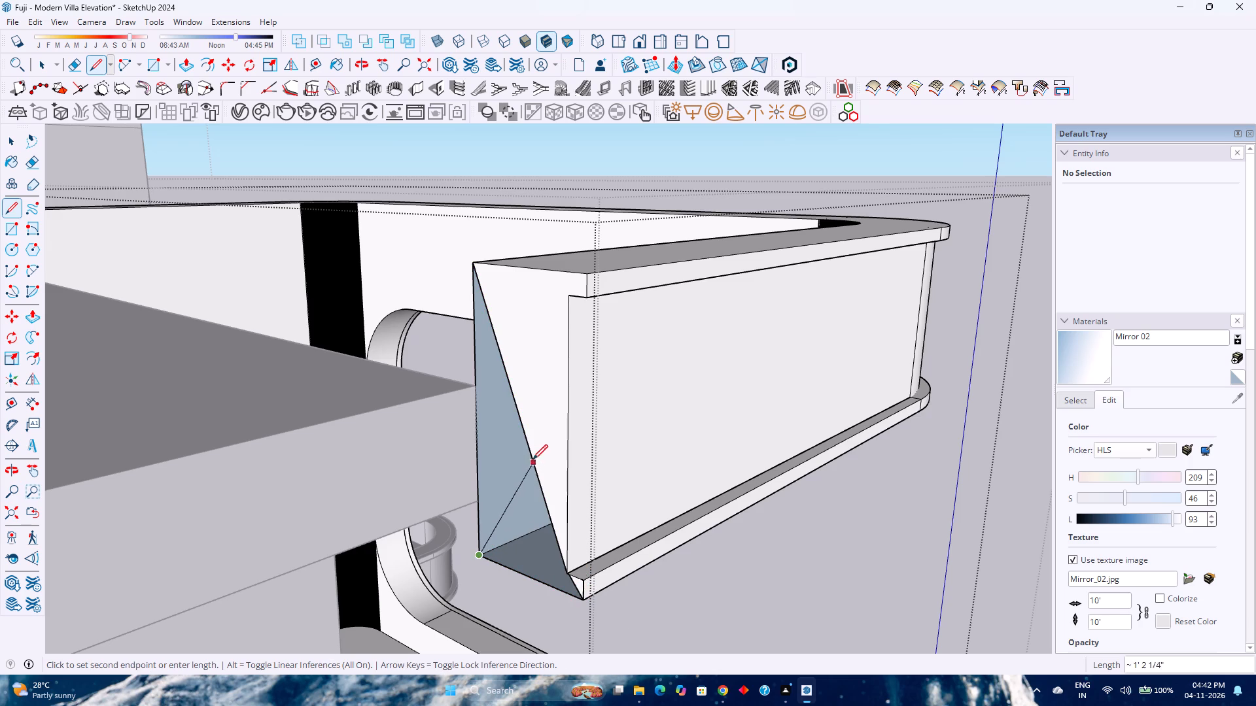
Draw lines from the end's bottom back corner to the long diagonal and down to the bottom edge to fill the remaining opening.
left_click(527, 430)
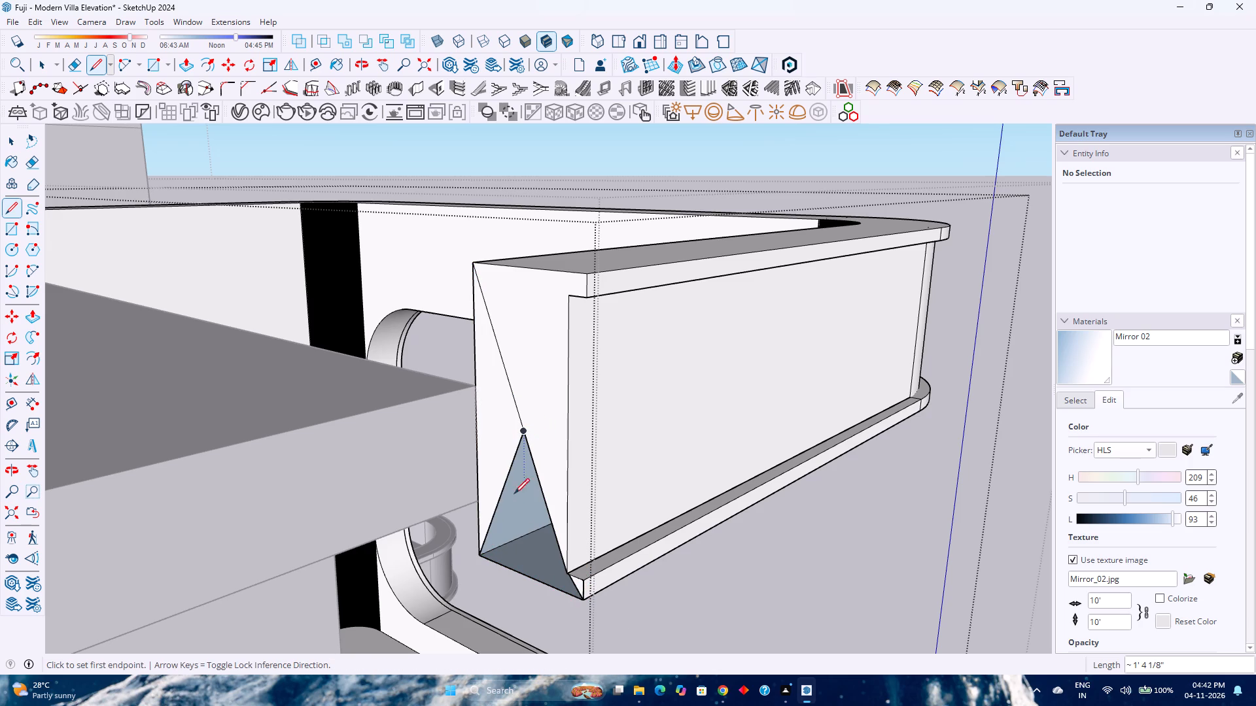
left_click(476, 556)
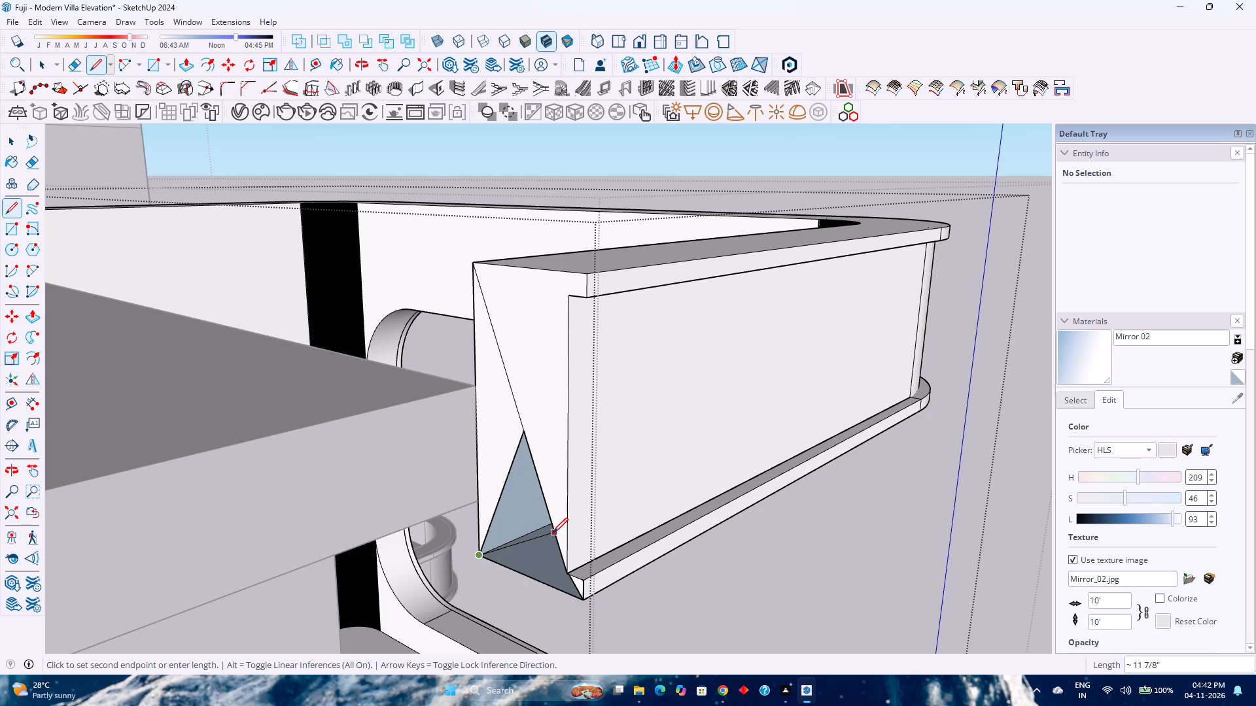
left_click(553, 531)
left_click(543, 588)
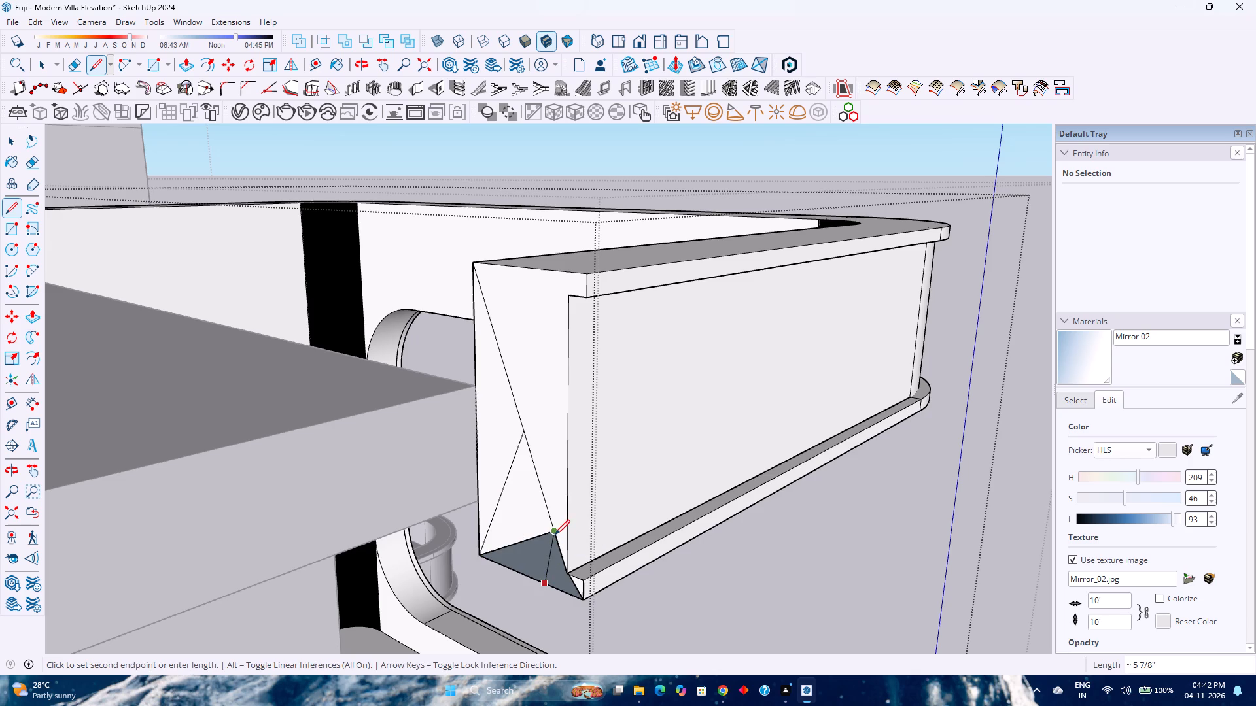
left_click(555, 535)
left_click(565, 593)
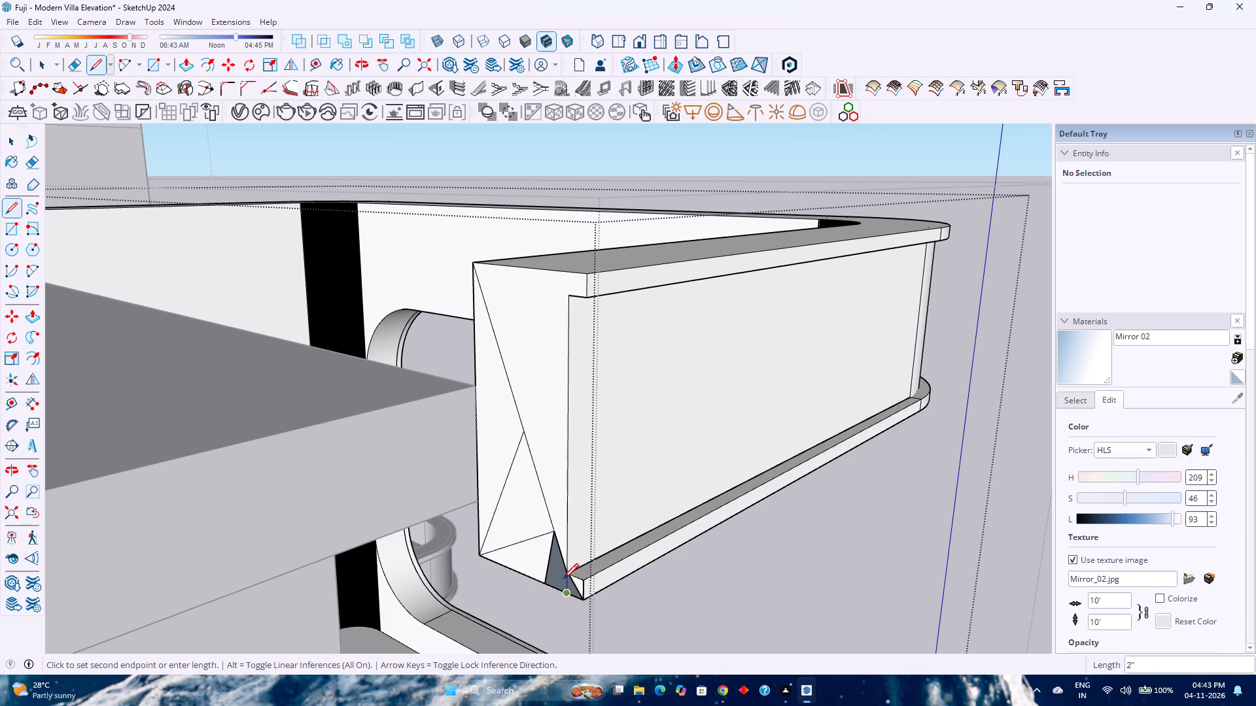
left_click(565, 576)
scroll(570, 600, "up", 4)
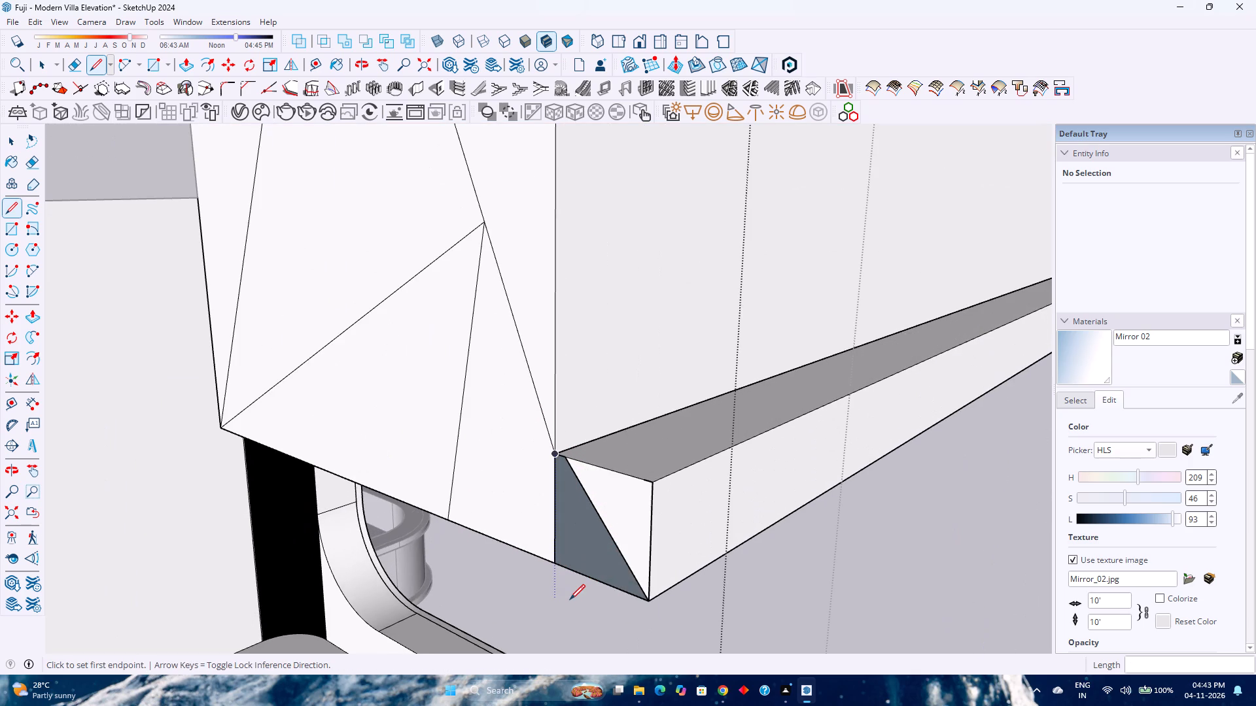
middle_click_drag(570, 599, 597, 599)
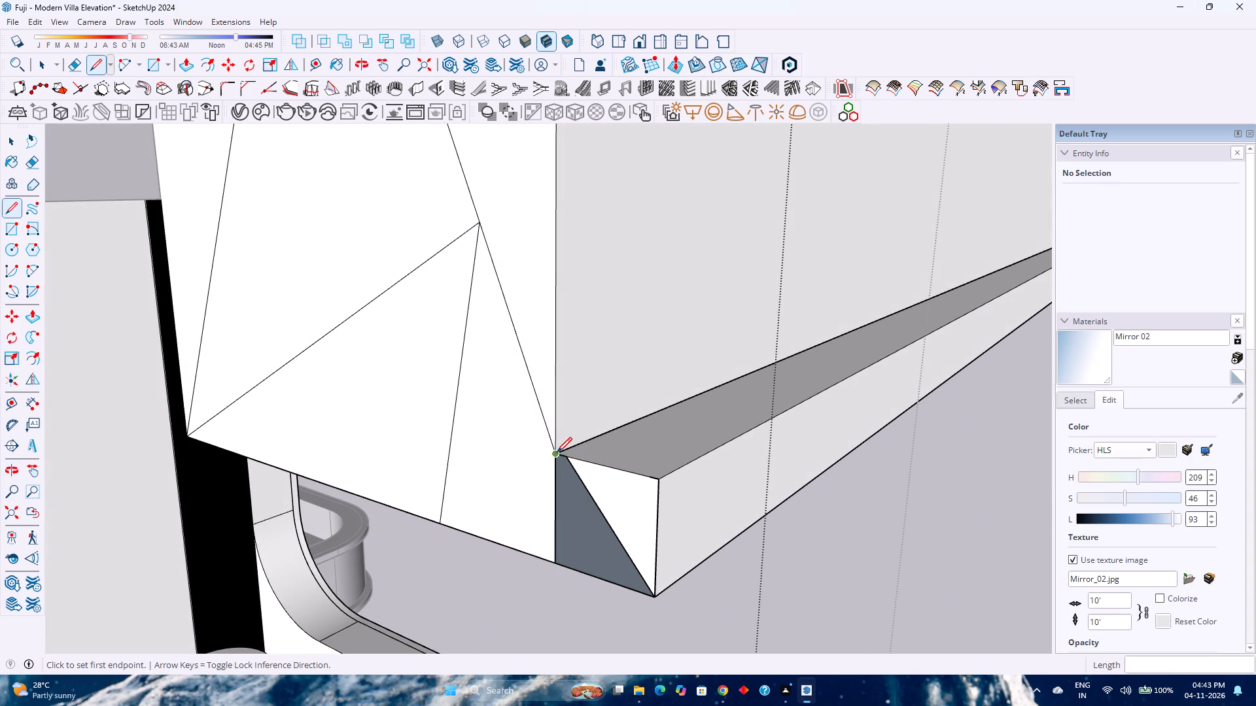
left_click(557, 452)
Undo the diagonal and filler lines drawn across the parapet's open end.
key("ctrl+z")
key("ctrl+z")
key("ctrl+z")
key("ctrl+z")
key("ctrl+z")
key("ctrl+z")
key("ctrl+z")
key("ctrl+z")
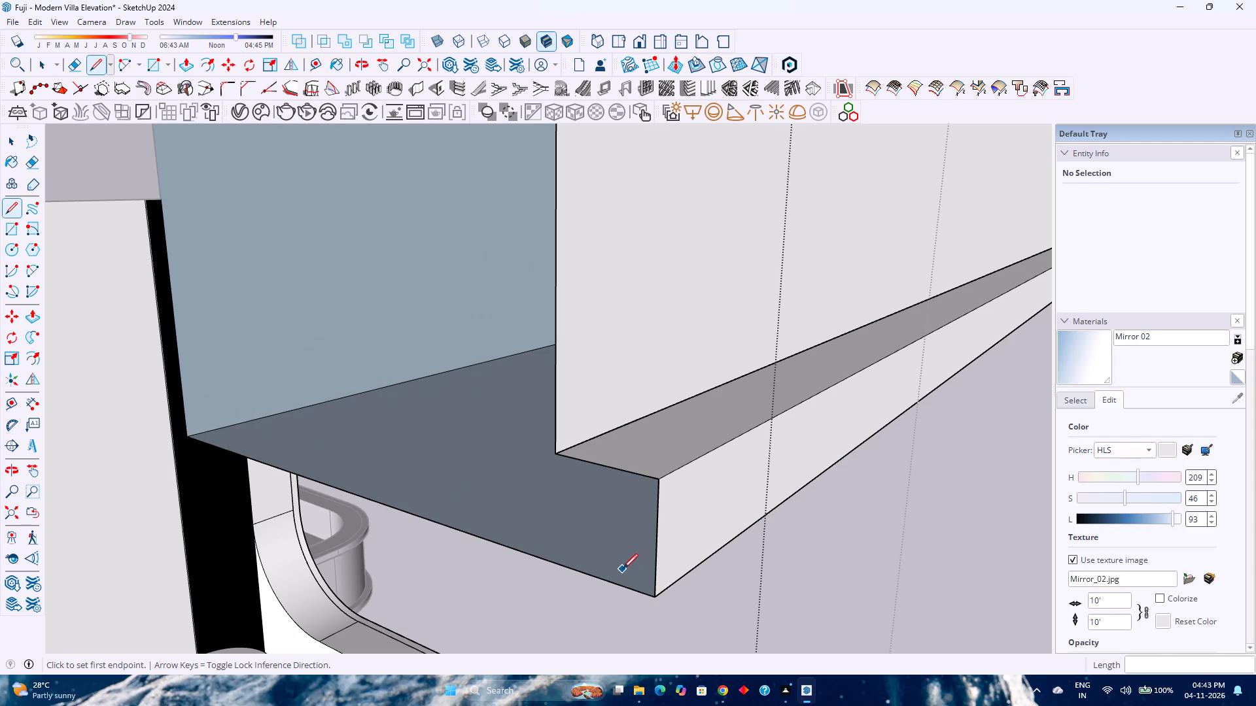
Draw a 2" by 2" rectangle over the end of the parapet's lower lip to close the open end.
key("r")
left_click(559, 452)
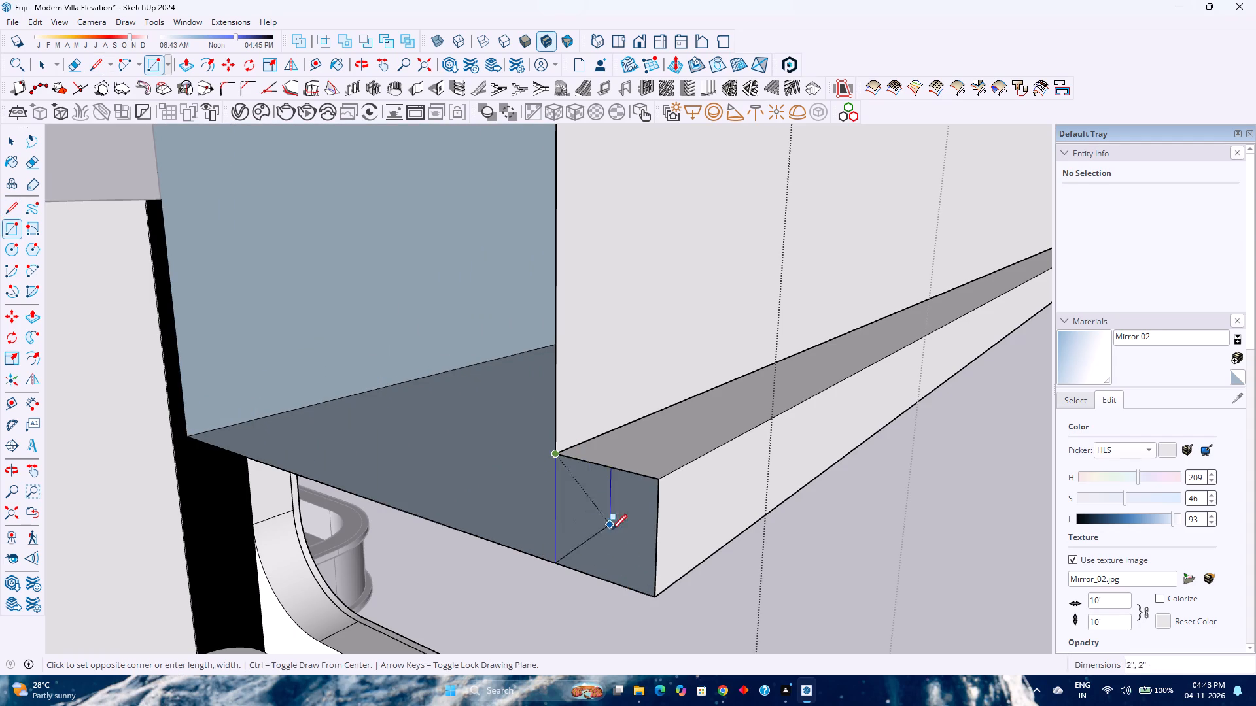
left_click(656, 596)
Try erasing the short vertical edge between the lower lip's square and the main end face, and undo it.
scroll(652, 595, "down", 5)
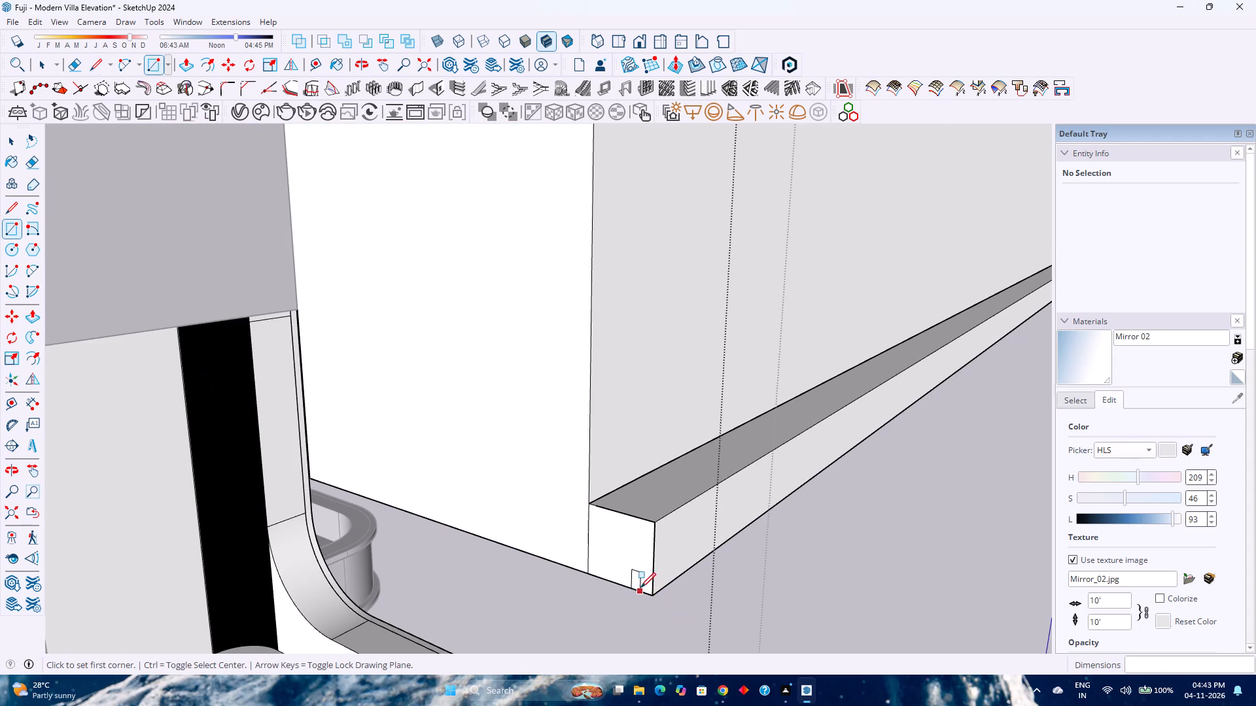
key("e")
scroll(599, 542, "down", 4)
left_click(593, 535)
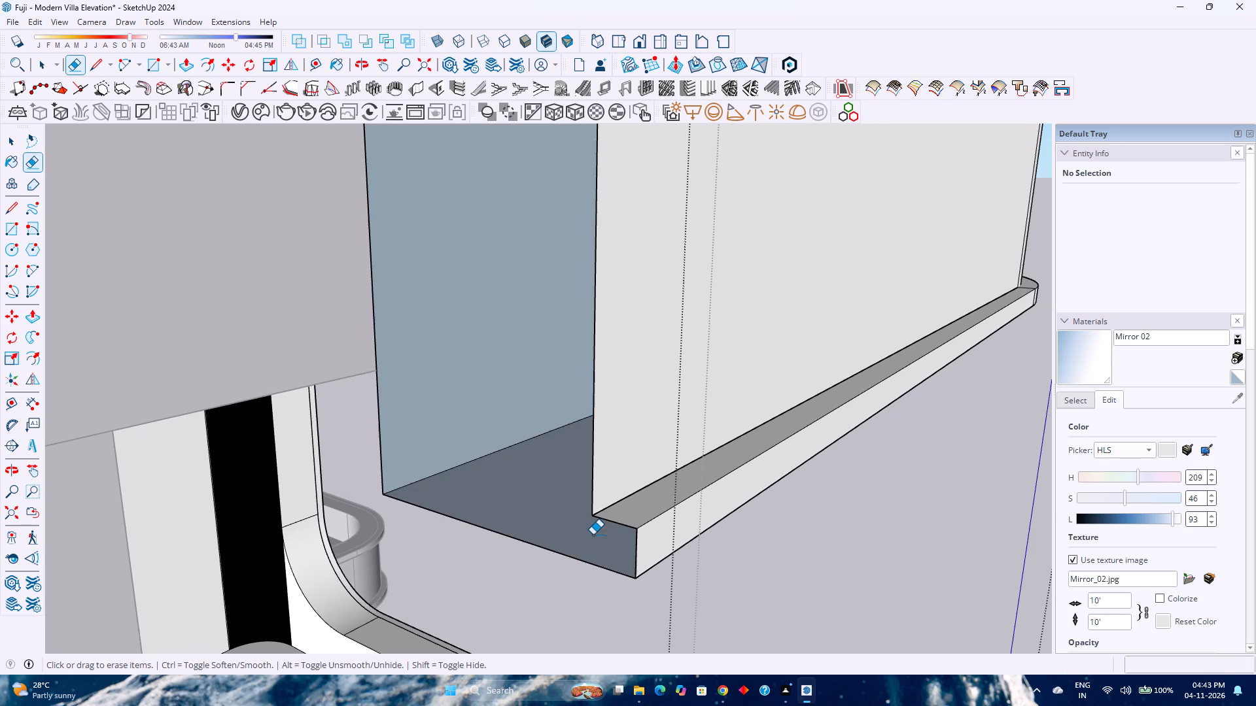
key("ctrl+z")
Examine the inner corner where the lower lip meets the end face, checking its edge and adjoining faces.
key("space")
scroll(603, 552, "down", 7)
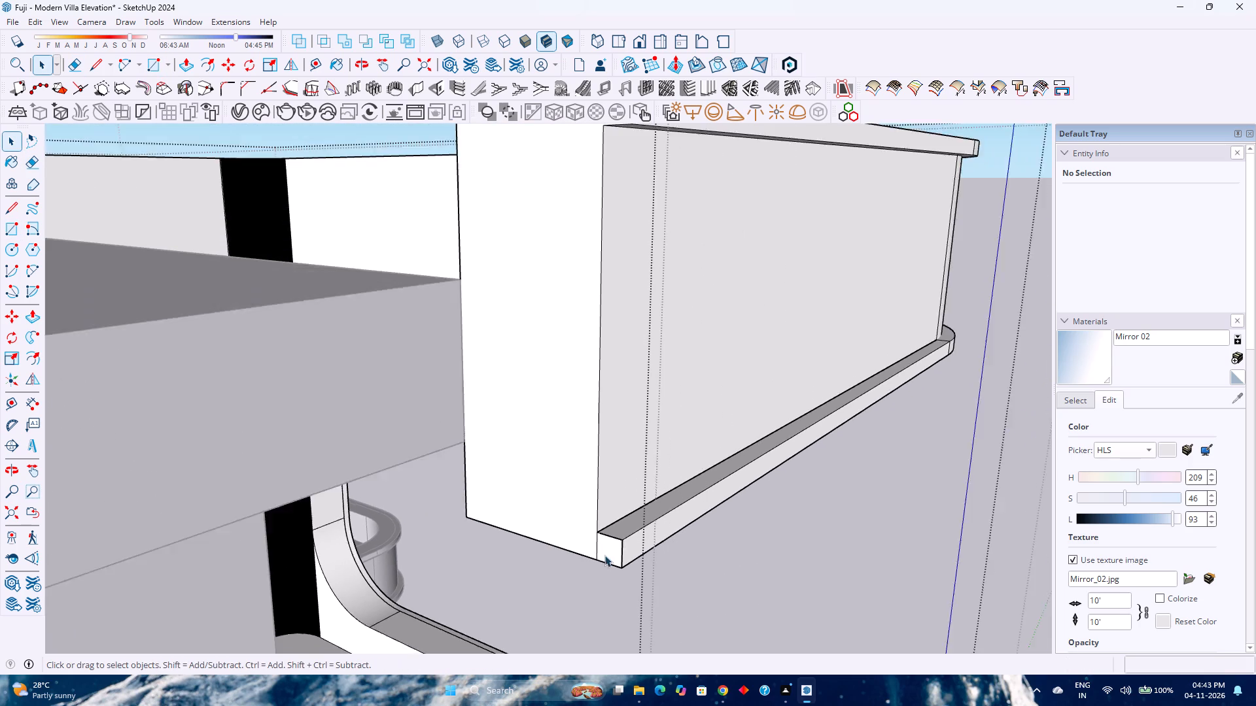
scroll(604, 555, "down", 7)
middle_click_drag(620, 560, 684, 600)
scroll(684, 573, "down", 5)
scroll(653, 563, "up", 2)
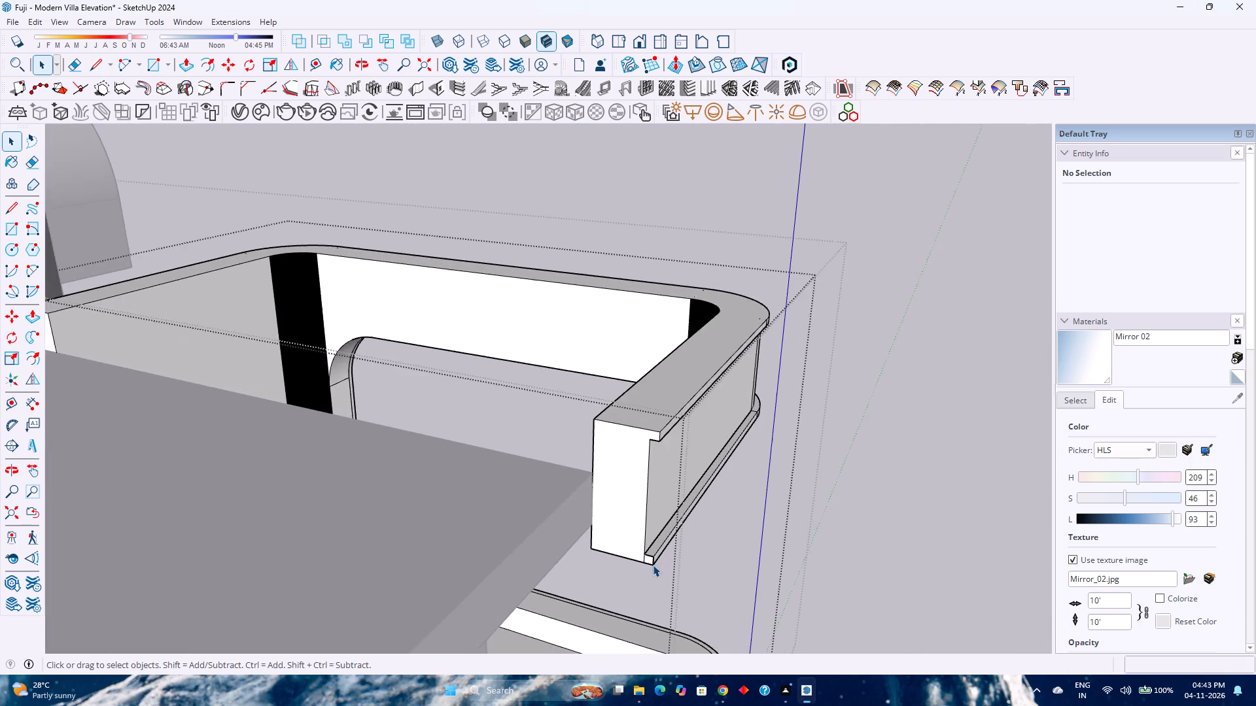
scroll(653, 565, "up", 20)
scroll(653, 565, "up", 8)
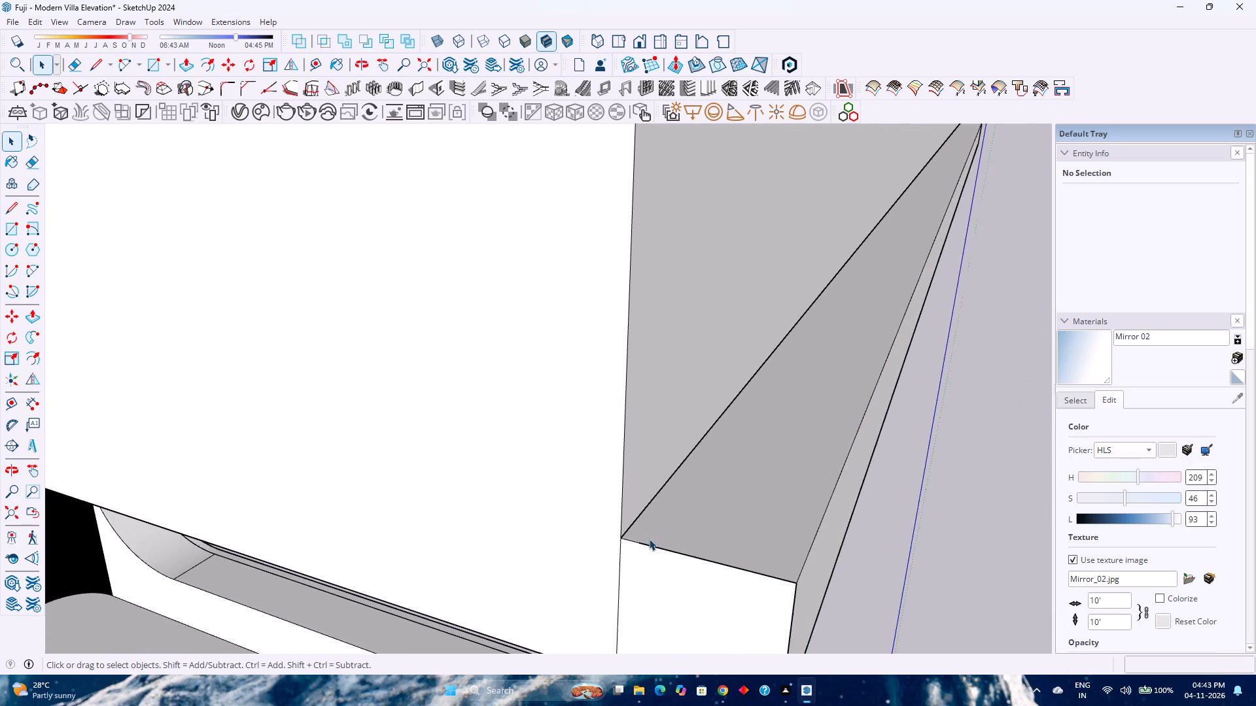
scroll(649, 539, "up", 2)
middle_click(652, 541)
middle_click_drag(650, 545, 618, 565)
middle_click_drag(605, 571, 593, 584)
middle_click(593, 584)
scroll(635, 563, "up", 12)
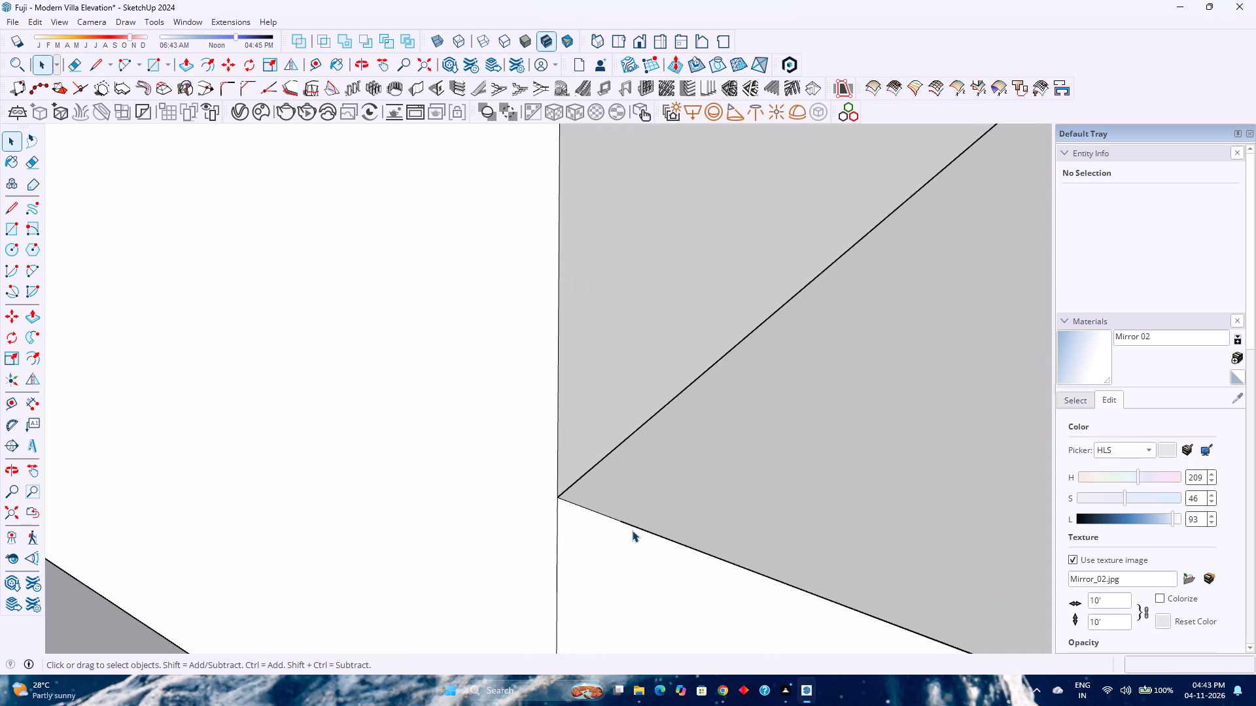
left_click(634, 525)
triple_click(633, 528)
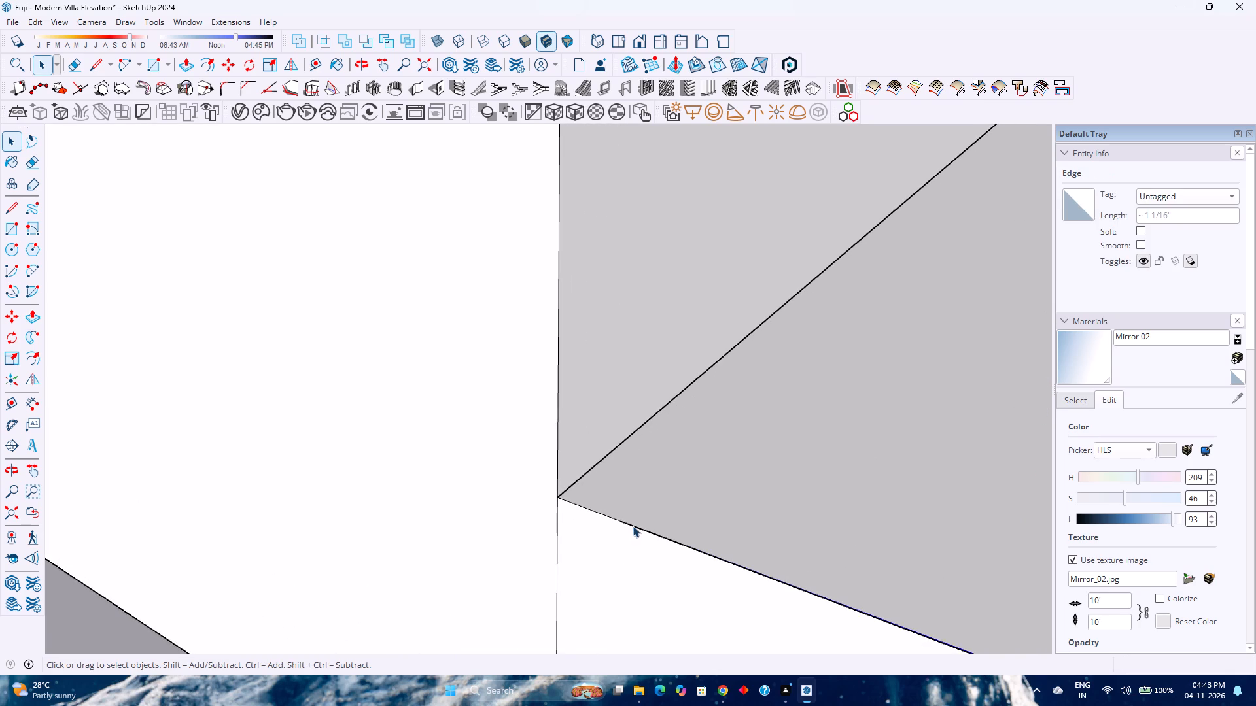
scroll(633, 529, "down", 19)
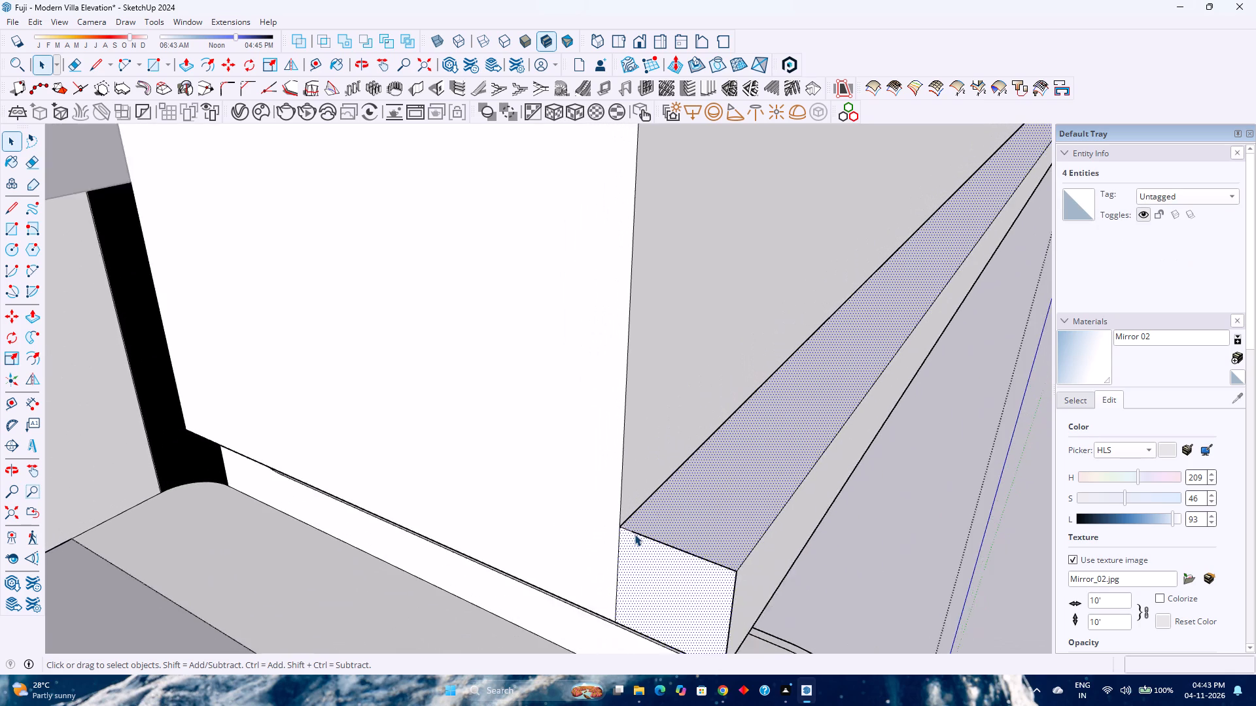
scroll(635, 534, "down", 20)
scroll(635, 534, "down", 1)
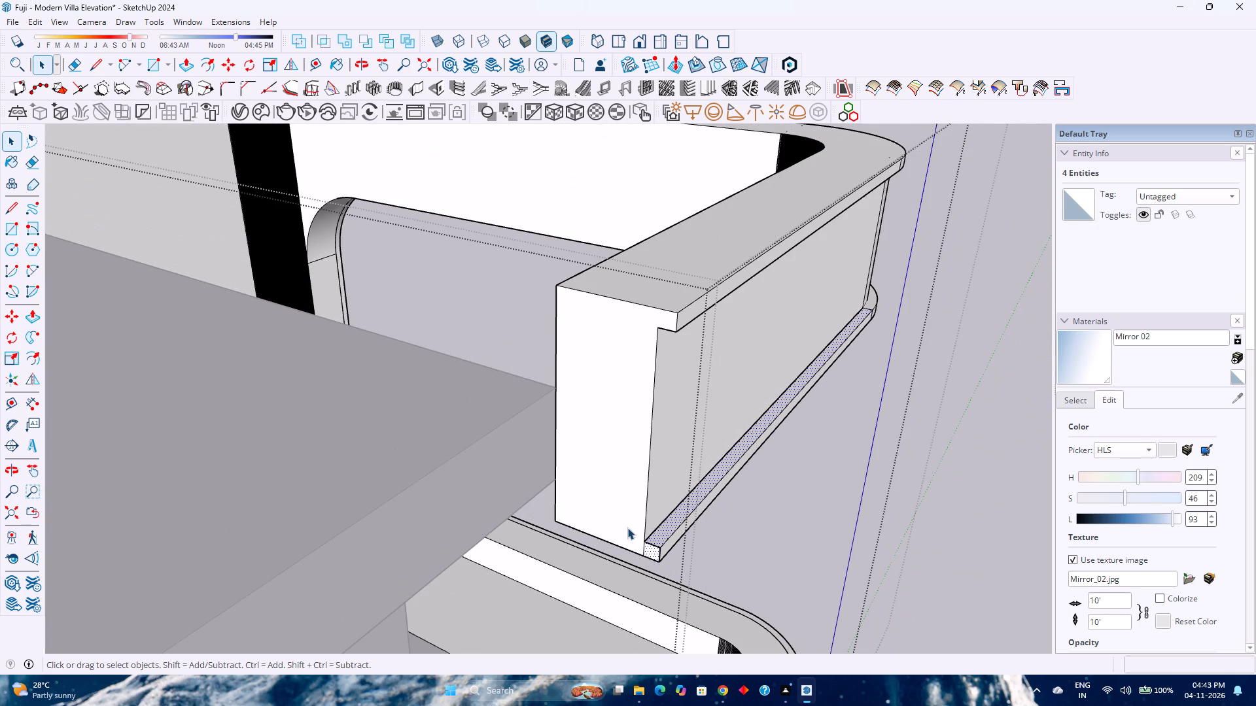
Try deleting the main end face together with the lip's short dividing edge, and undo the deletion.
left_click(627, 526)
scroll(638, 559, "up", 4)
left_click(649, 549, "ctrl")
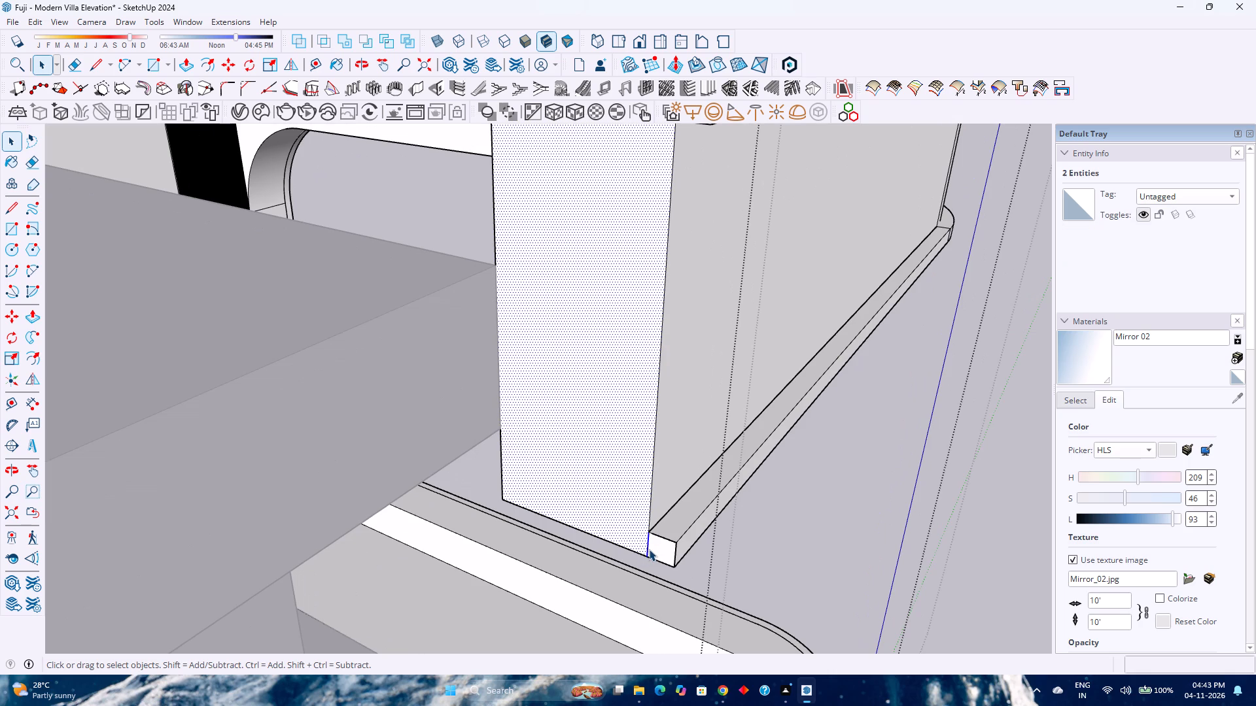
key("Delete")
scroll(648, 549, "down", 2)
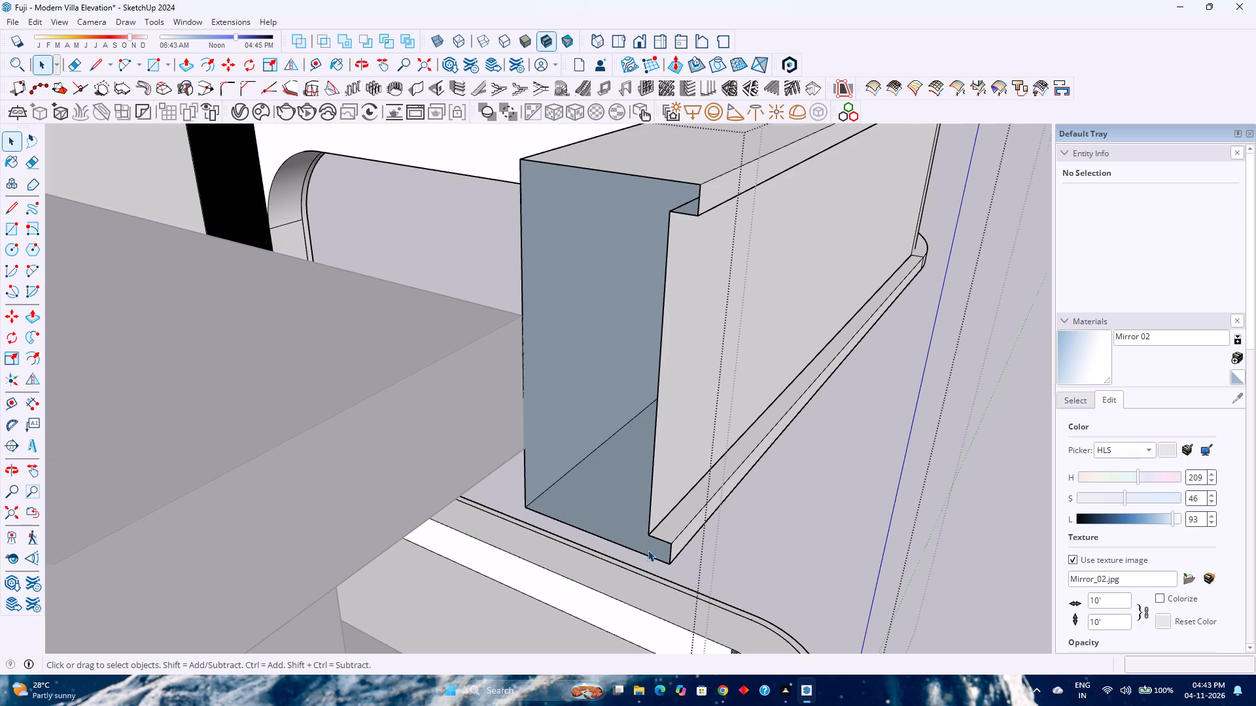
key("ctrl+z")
Inspect the closed parapet end and the surrounding balconies from several sides of the villa.
scroll(645, 556, "down", 6)
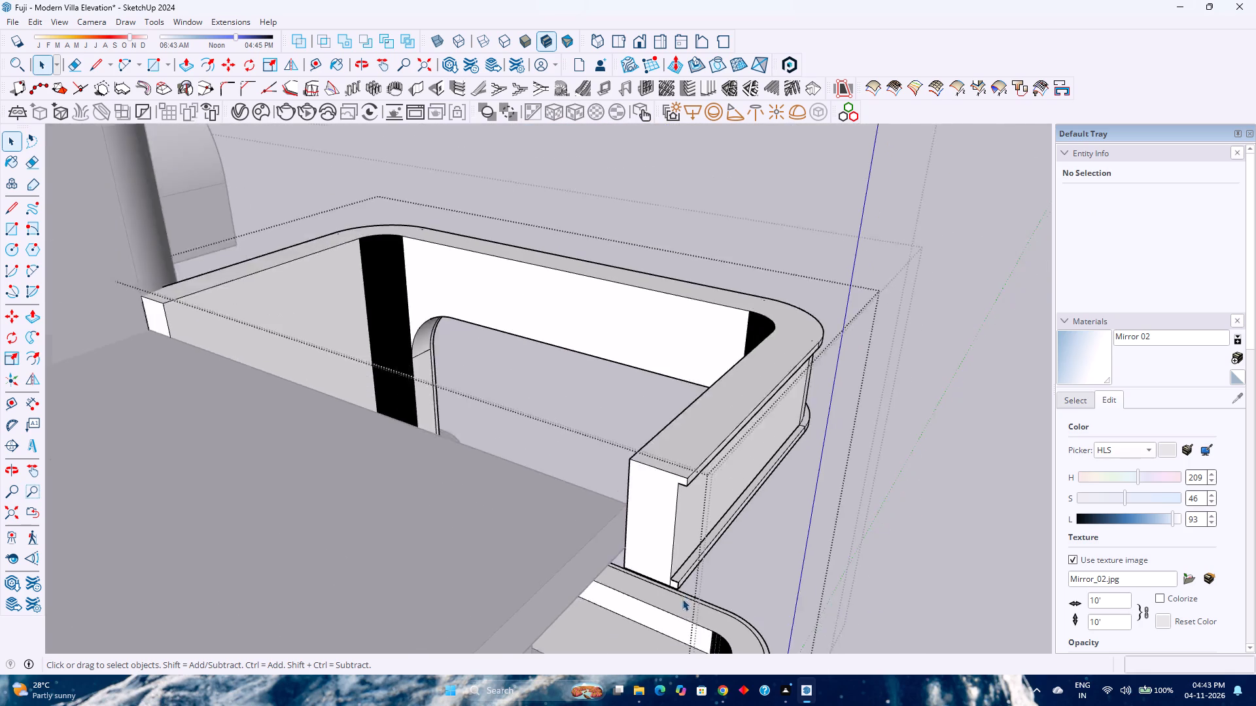
scroll(682, 599, "down", 2)
scroll(467, 531, "down", 3)
middle_click_drag(629, 580, 406, 543)
middle_click(406, 543)
double_click(713, 499)
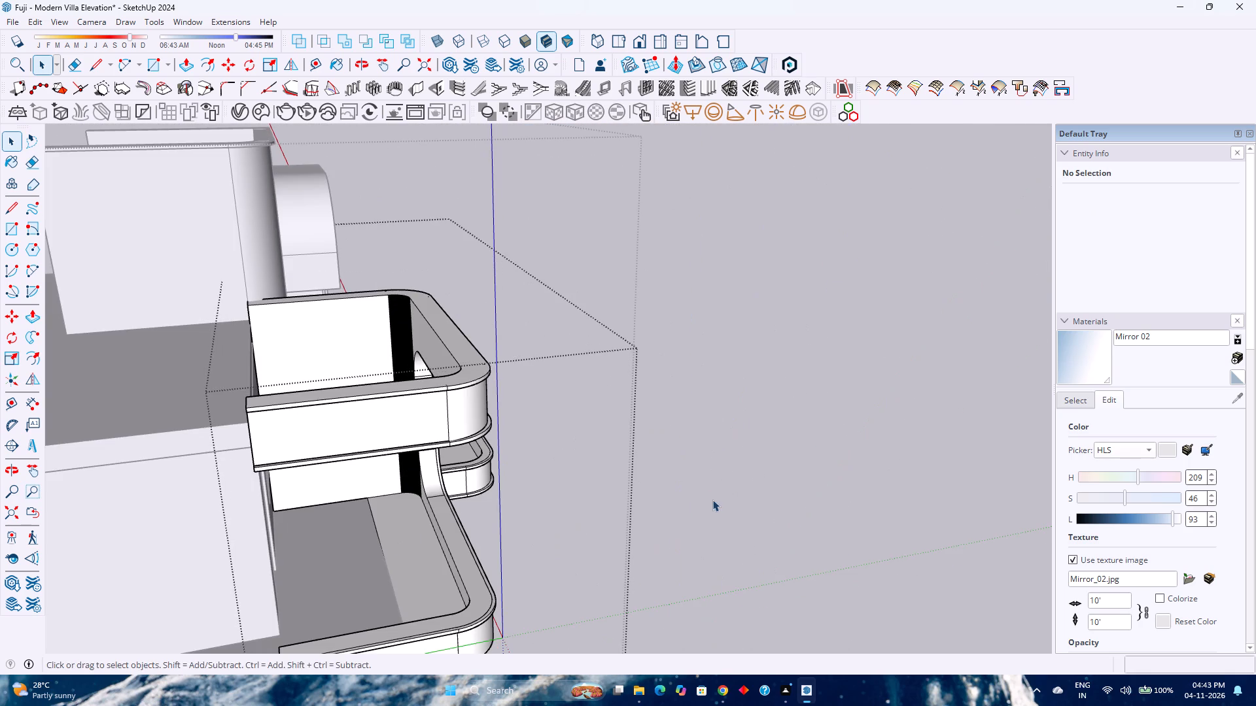
middle_click_drag(689, 501, 809, 575, "shift")
middle_click_drag(809, 575, 828, 582, "shift")
left_click(741, 499)
middle_click_drag(740, 494, 876, 500, "shift")
middle_click_drag(790, 507, 527, 522)
middle_click(527, 522)
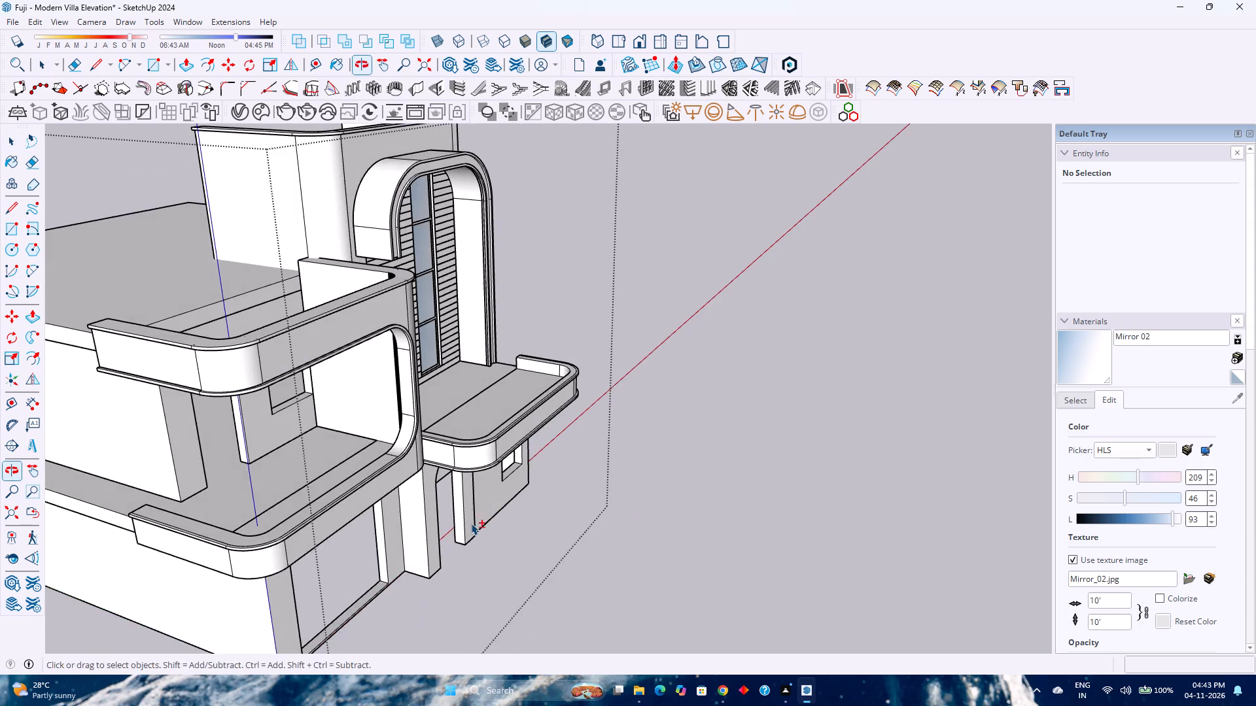
scroll(471, 523, "down", 1, "shift")
middle_click_drag(473, 522, 670, 592, "shift")
middle_click_drag(670, 592, 697, 596, "shift")
middle_click_drag(725, 587, 551, 541)
Save the villa model.
key("ctrl+s")
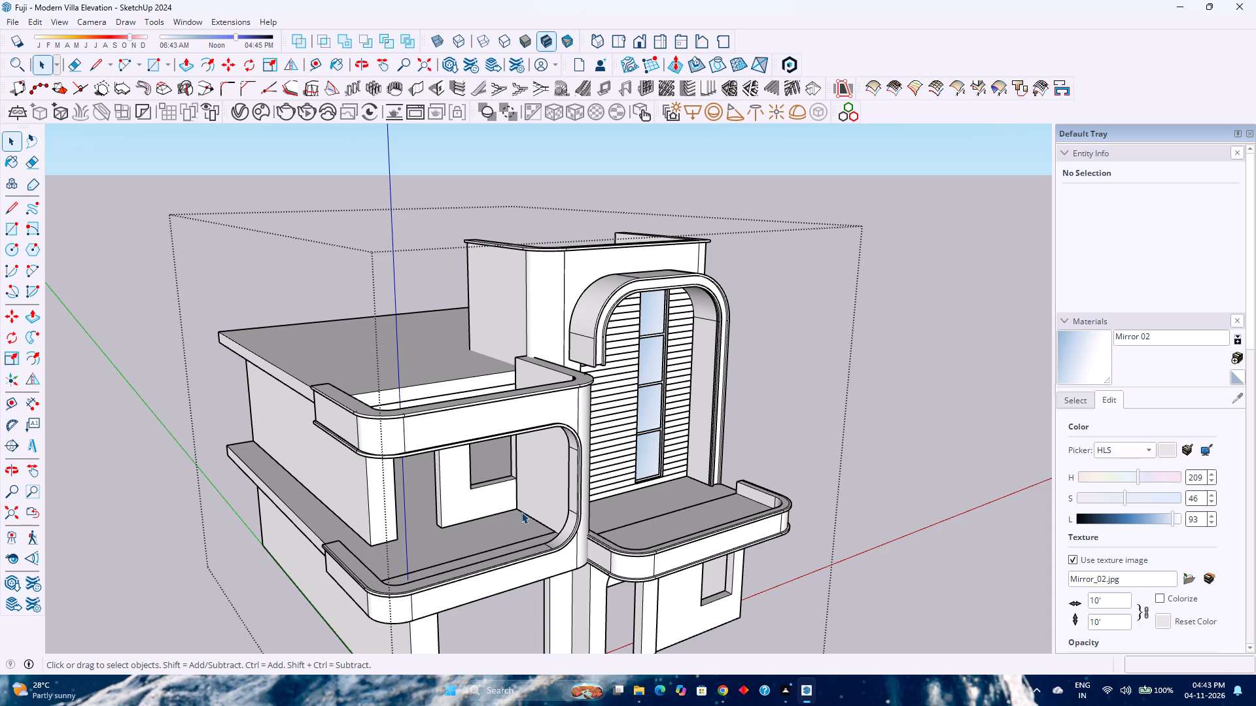
Review the villa's front elevation as a whole, including the balconies, arched frame and ground-floor openings.
scroll(495, 469, "down", 2)
middle_click_drag(557, 528, 434, 398)
middle_click(434, 398)
middle_click(434, 398)
scroll(478, 417, "up", 1)
scroll(495, 427, "down", 1)
scroll(512, 443, "up", 2)
scroll(512, 445, "down", 3)
scroll(511, 454, "up", 1)
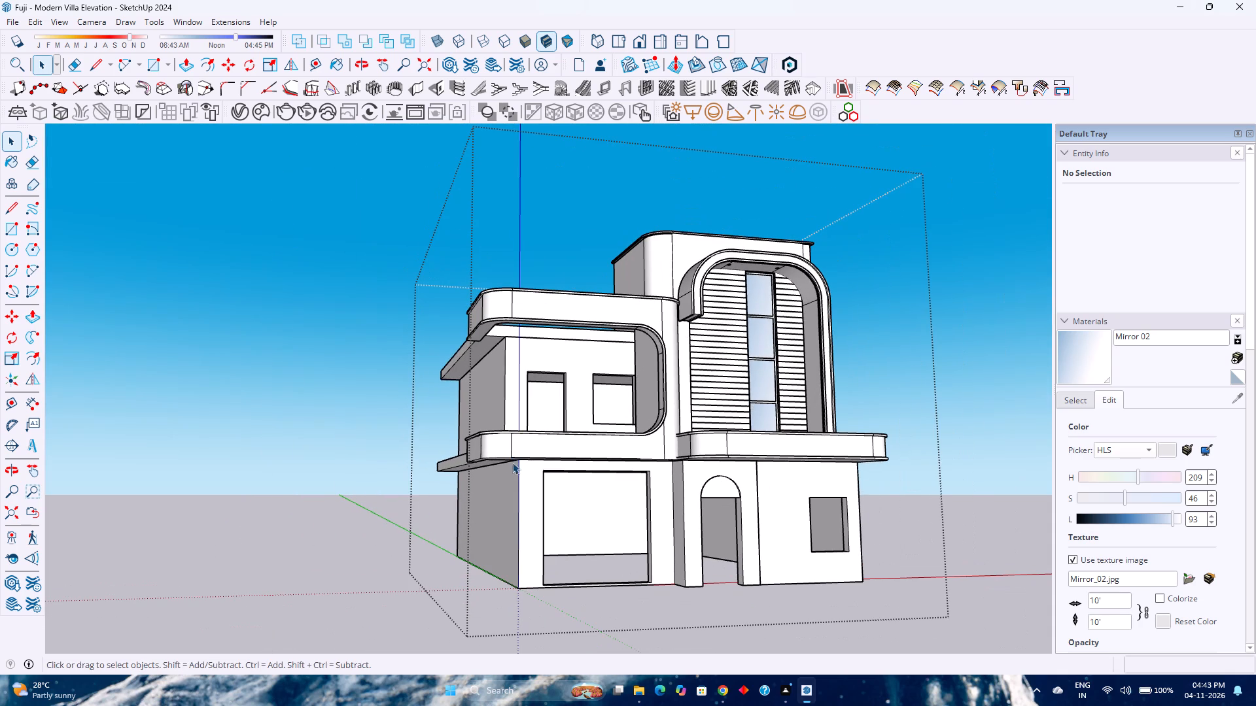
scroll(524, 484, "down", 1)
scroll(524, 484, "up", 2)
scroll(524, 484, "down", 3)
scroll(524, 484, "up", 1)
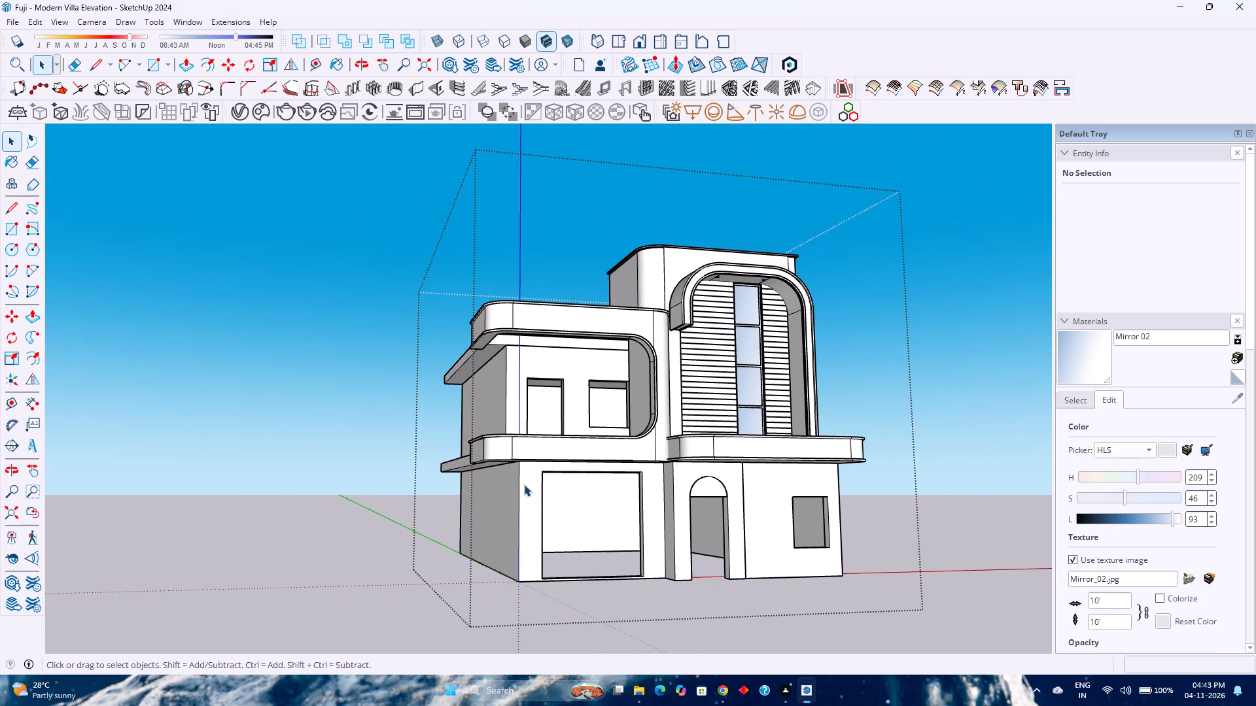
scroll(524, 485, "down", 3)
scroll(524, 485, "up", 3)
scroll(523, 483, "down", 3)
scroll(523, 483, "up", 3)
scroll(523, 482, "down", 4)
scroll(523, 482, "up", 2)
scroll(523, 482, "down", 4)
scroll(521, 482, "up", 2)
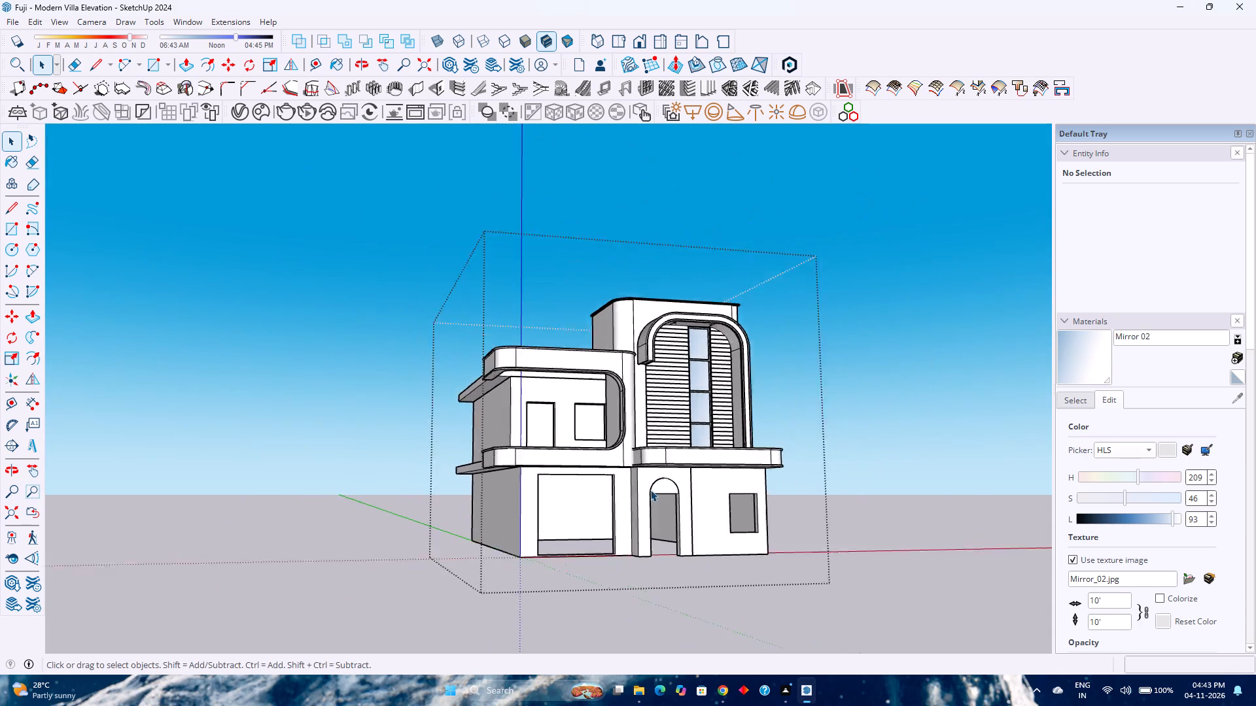
Review the villa from the corner beside the arched tower and the ground-floor window.
middle_click_drag(684, 494, 660, 494)
middle_click_drag(650, 494, 590, 496)
middle_click_drag(590, 496, 381, 519)
middle_click(380, 519)
scroll(654, 480, "up", 4)
scroll(627, 477, "down", 2)
scroll(627, 477, "up", 3)
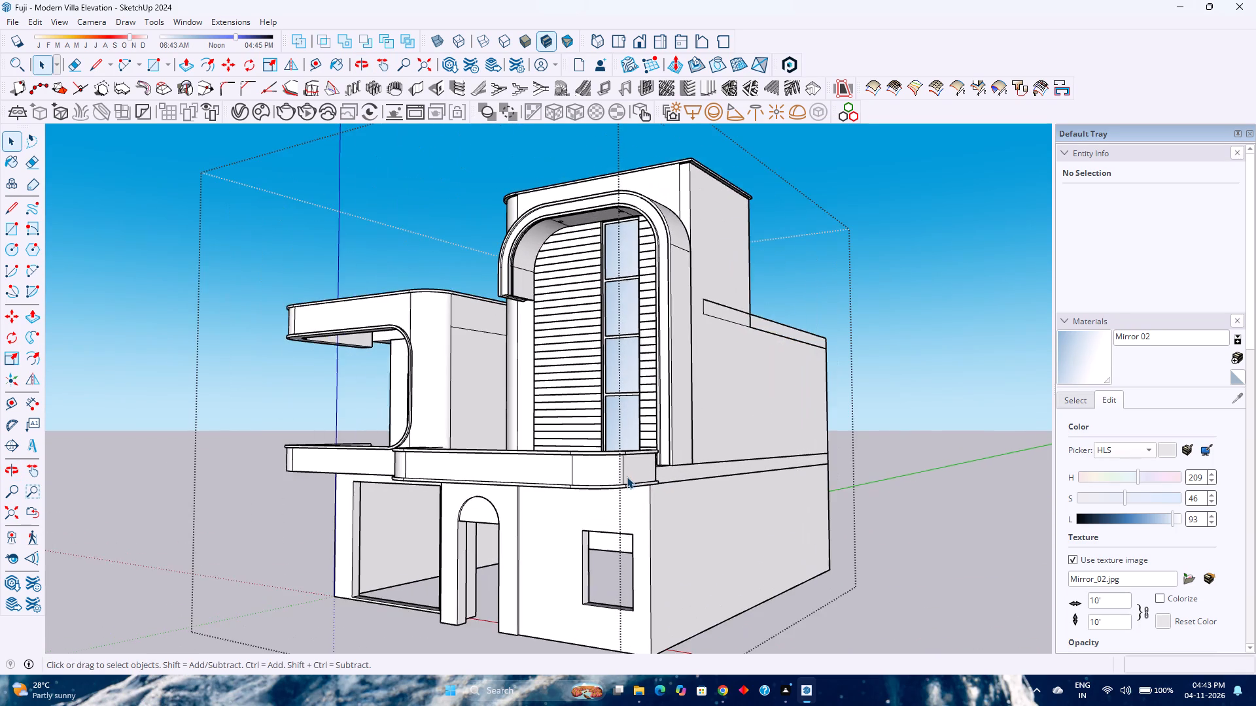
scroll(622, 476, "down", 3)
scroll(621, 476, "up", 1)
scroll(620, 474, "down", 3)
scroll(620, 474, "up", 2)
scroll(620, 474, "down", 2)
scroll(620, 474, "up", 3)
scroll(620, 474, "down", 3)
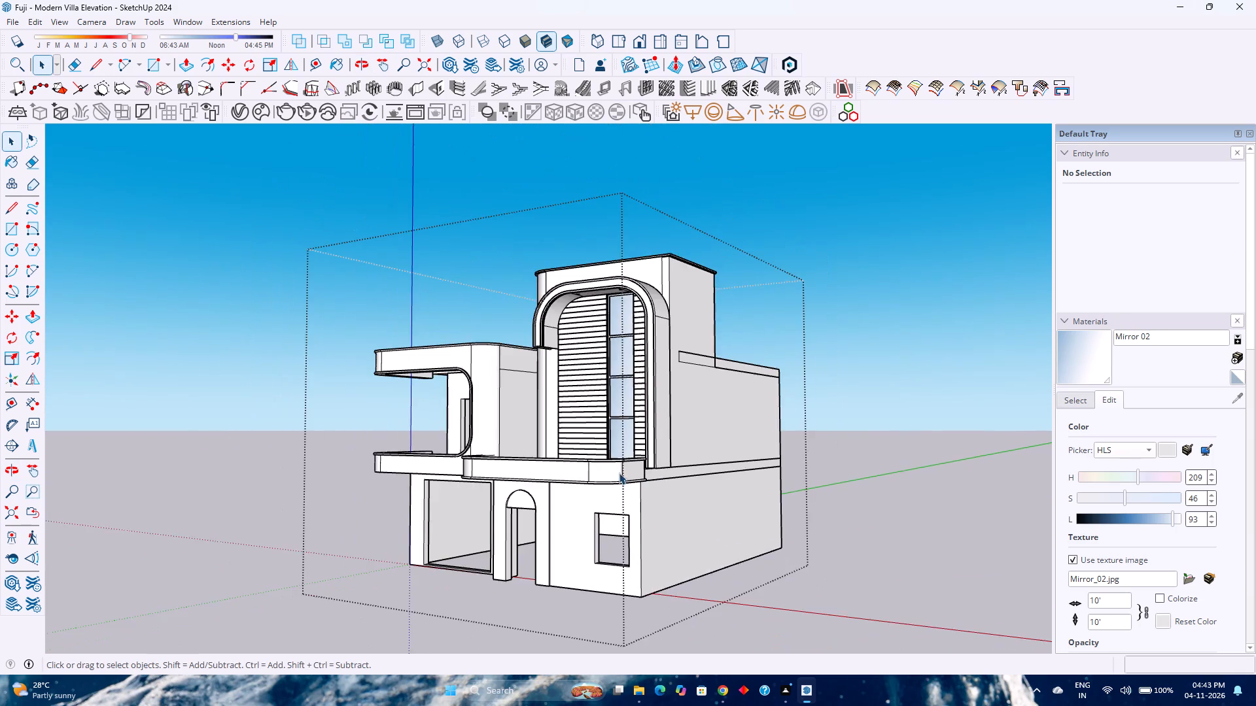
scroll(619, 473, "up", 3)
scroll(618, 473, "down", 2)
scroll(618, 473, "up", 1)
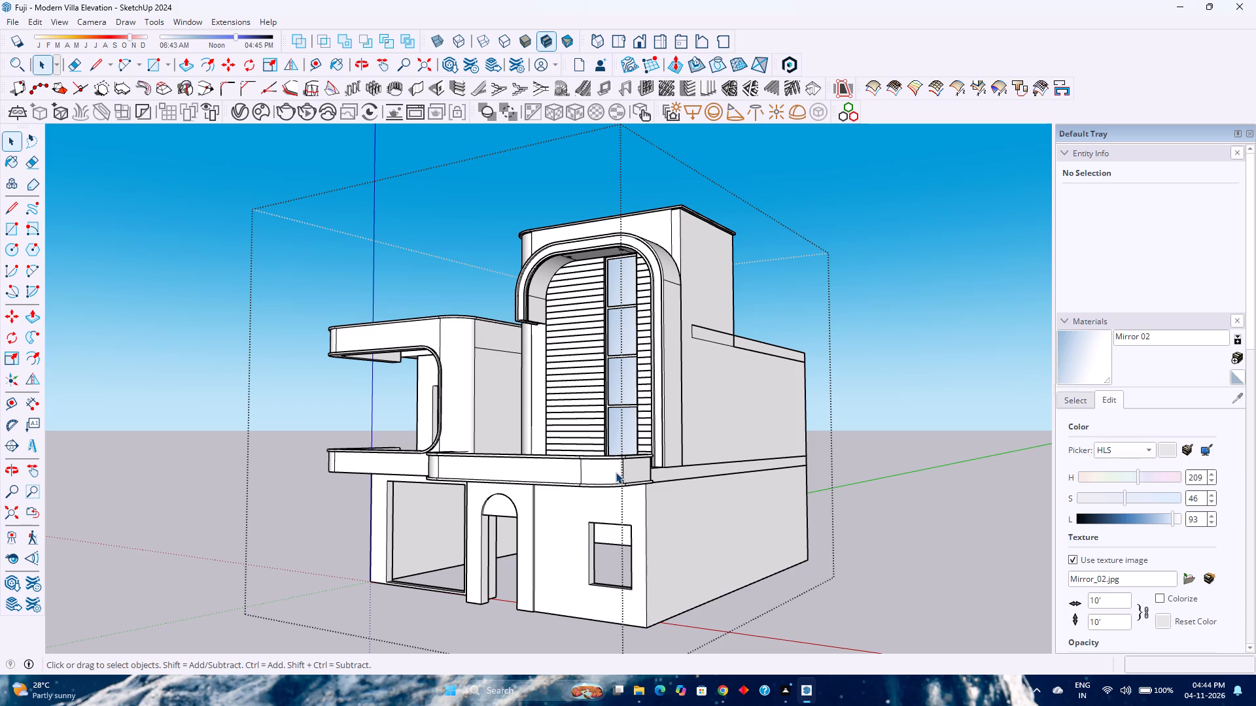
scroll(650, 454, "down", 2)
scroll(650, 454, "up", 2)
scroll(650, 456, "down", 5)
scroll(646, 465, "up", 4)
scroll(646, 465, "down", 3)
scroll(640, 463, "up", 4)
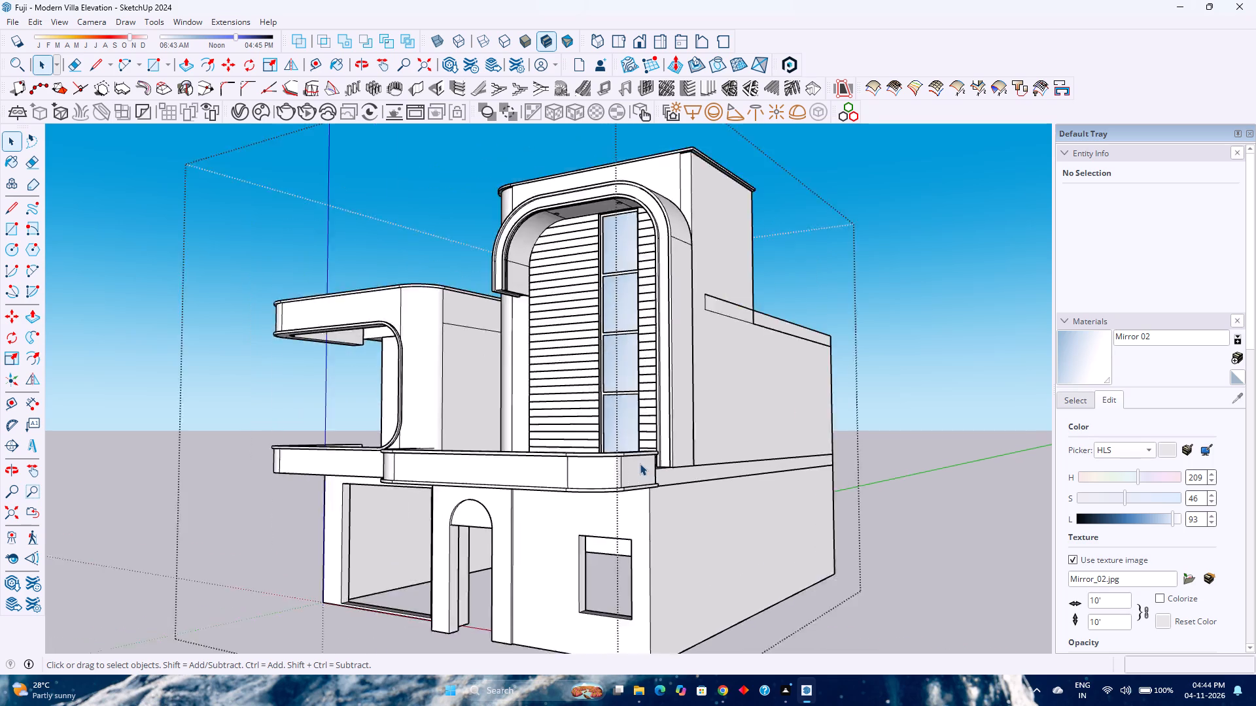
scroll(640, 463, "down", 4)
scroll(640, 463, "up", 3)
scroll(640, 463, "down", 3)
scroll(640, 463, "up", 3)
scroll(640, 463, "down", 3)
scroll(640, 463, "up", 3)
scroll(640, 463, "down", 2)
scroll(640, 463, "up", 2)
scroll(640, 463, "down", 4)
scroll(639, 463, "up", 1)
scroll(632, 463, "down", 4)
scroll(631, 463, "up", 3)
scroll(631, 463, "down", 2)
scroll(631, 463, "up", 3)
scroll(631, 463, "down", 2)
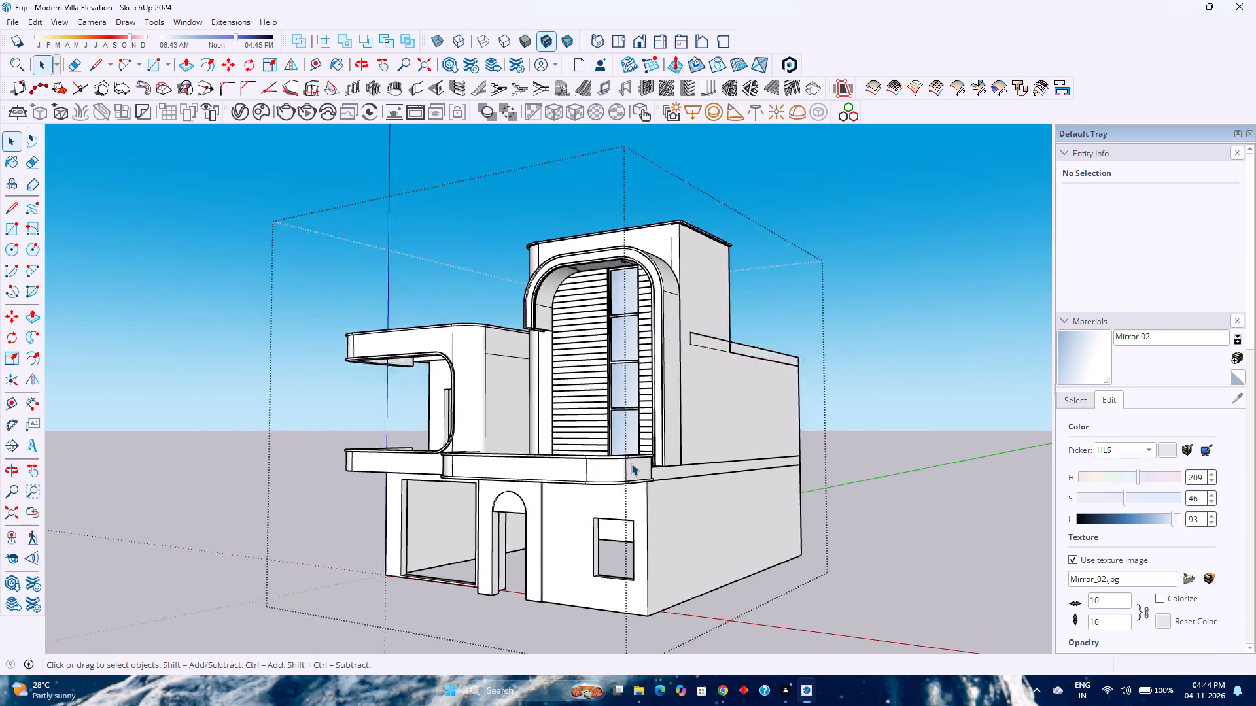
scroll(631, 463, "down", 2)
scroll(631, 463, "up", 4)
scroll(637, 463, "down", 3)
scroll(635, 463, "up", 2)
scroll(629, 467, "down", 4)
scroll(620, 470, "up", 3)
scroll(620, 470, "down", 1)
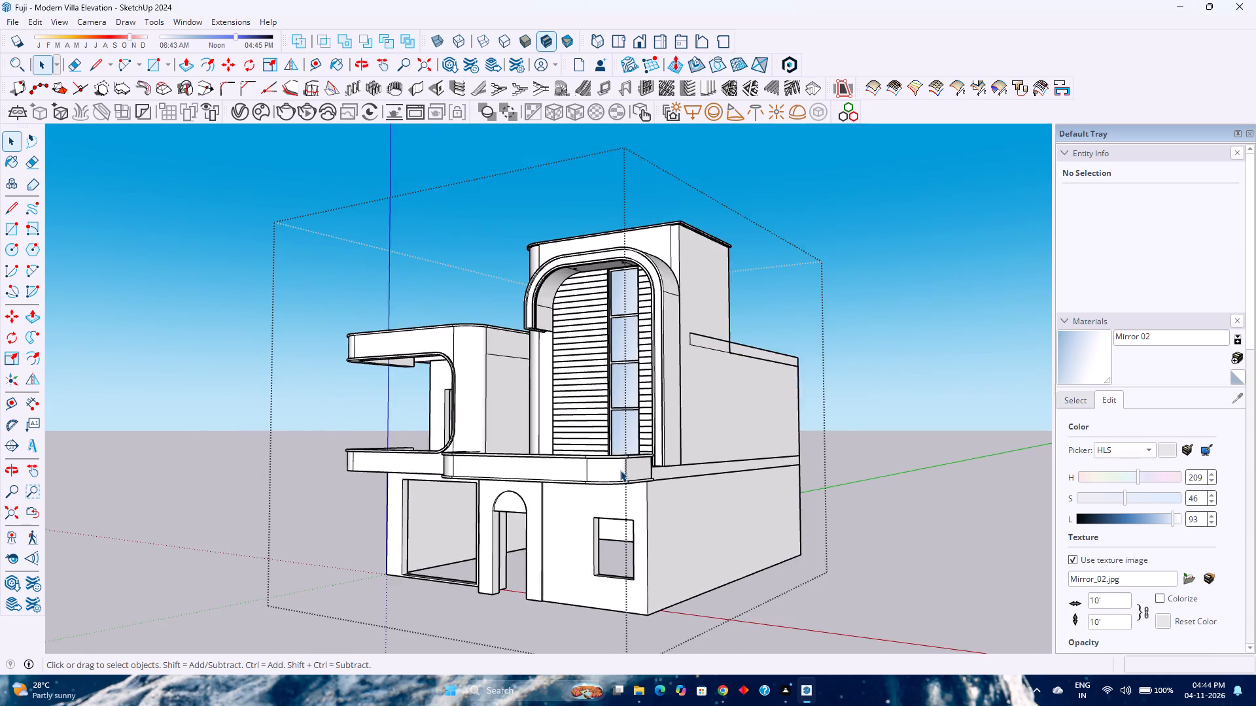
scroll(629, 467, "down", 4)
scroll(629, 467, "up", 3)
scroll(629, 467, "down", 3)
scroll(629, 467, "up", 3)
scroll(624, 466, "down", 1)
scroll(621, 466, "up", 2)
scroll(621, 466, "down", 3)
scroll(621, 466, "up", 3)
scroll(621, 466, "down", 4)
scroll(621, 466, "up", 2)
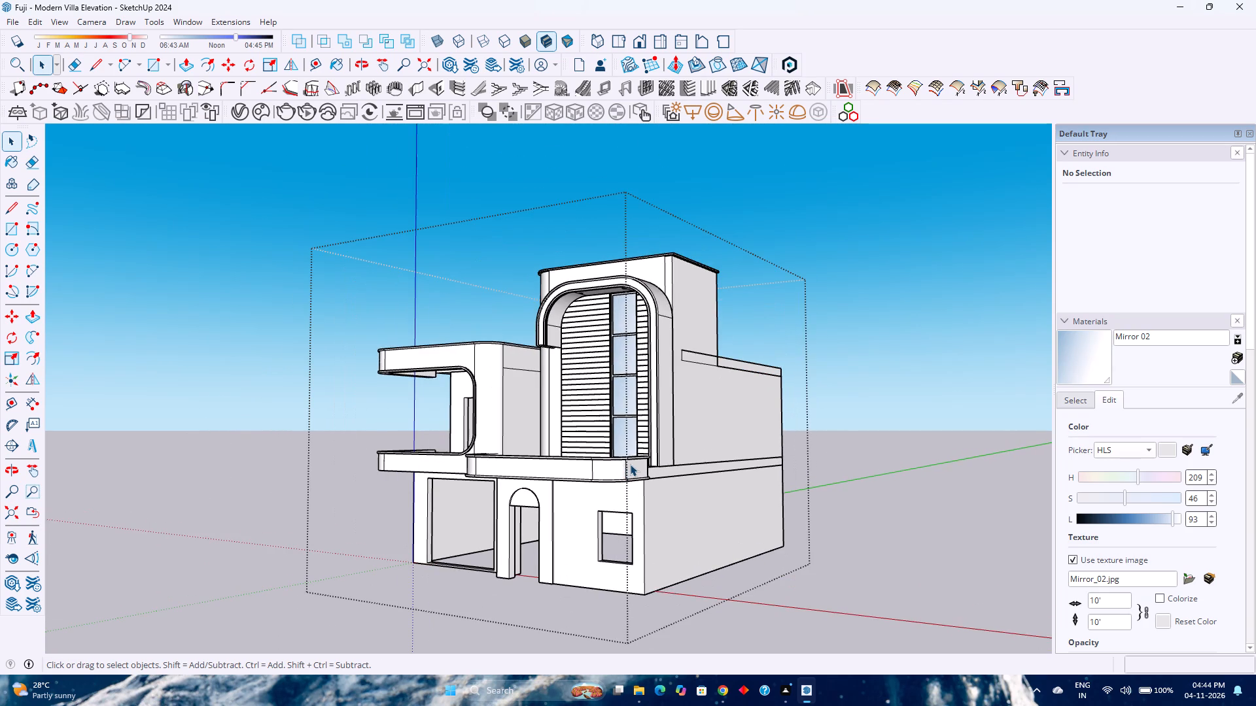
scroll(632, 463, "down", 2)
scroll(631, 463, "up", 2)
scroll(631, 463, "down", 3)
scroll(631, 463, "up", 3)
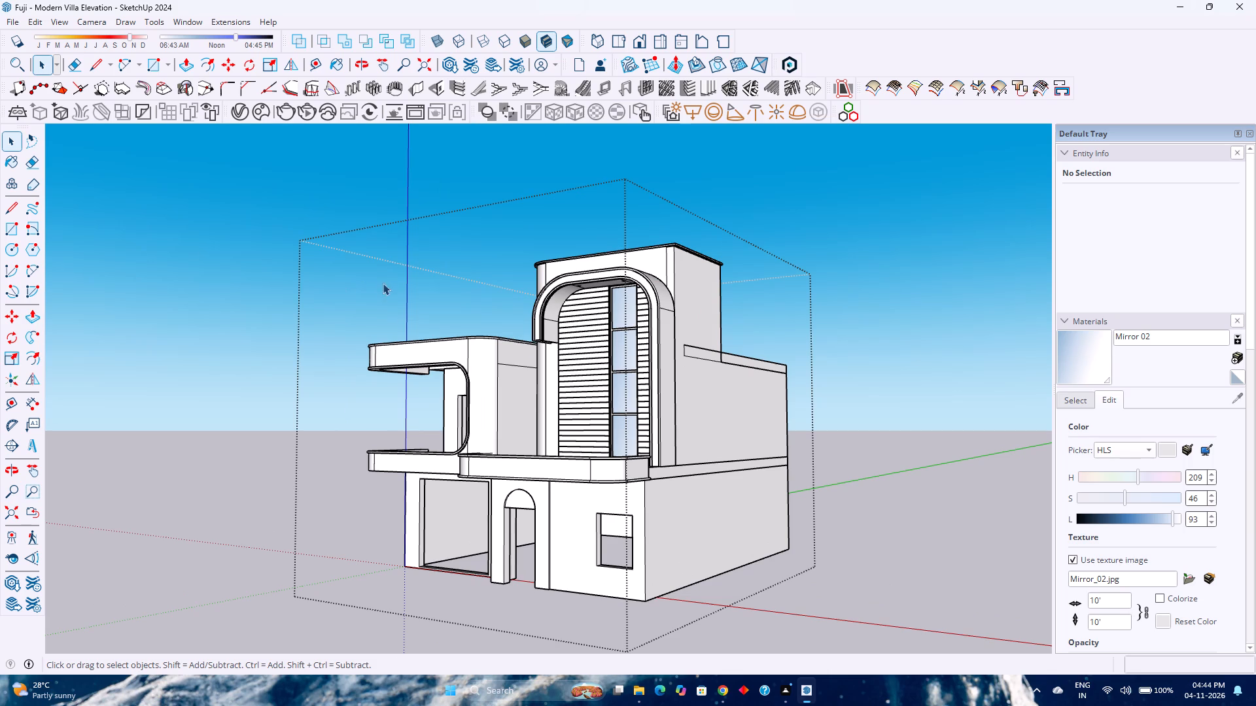
Review the villa's front elevation, including both balconies, the arched frame, the louvres and the ground-floor openings.
scroll(632, 546, "up", 5)
middle_click_drag(621, 520, 523, 498)
scroll(523, 493, "down", 3)
middle_click_drag(428, 460, 727, 549)
middle_click(728, 549)
scroll(478, 455, "down", 1)
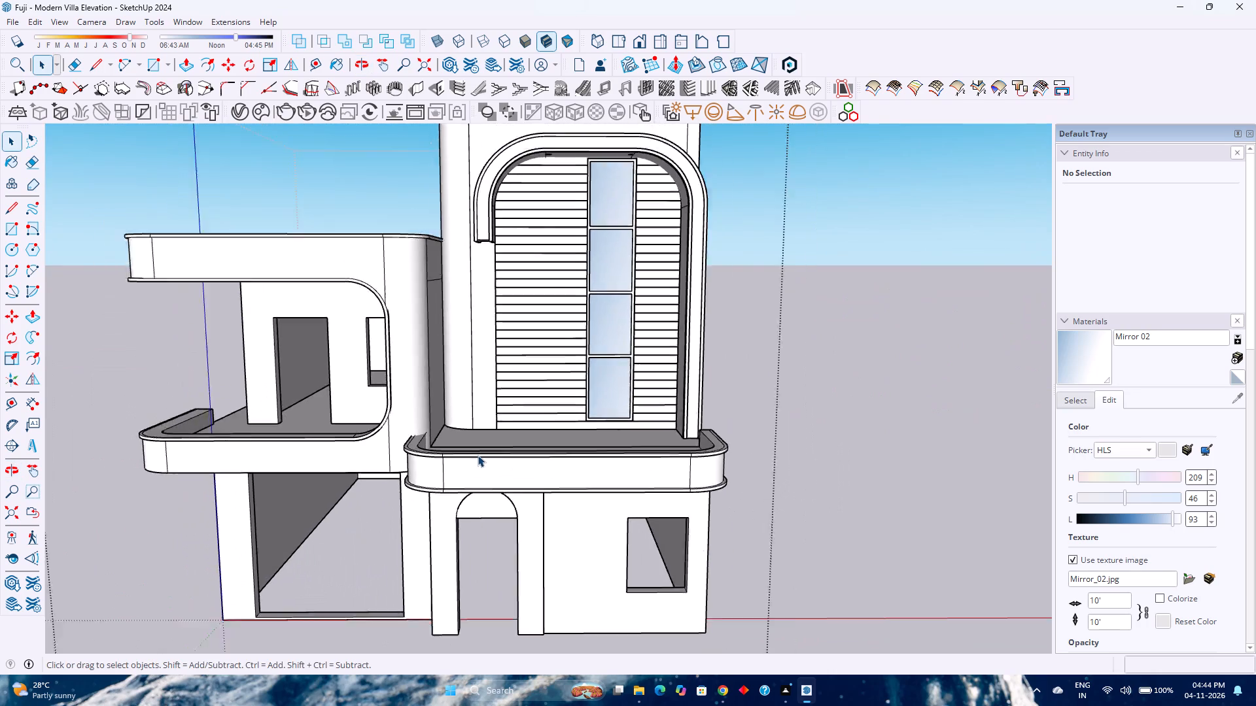
scroll(478, 455, "down", 4)
scroll(477, 456, "up", 1)
middle_click(477, 457)
middle_click(478, 457)
middle_click_drag(494, 415, 498, 406)
scroll(455, 358, "down", 3)
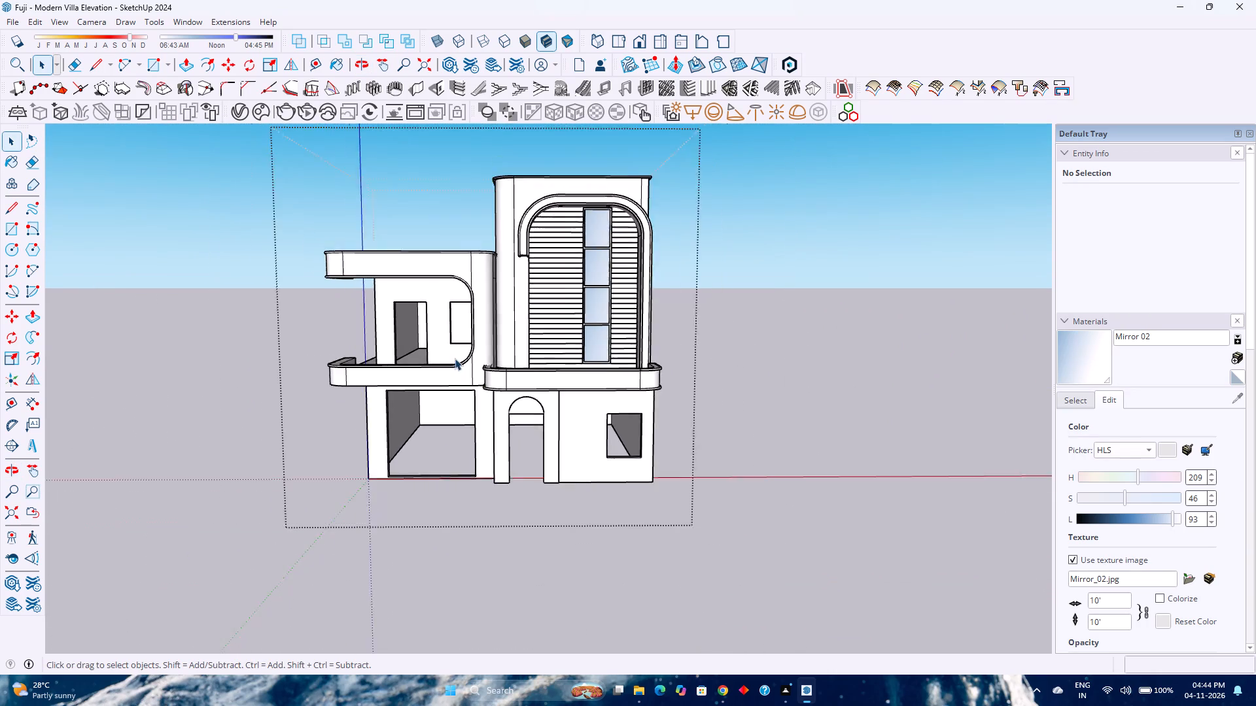
scroll(455, 358, "down", 1)
scroll(456, 358, "up", 3)
scroll(457, 358, "down", 3)
scroll(457, 358, "up", 3)
Turn on shadows and examine how they fall across the villa's front elevation.
left_click(19, 44)
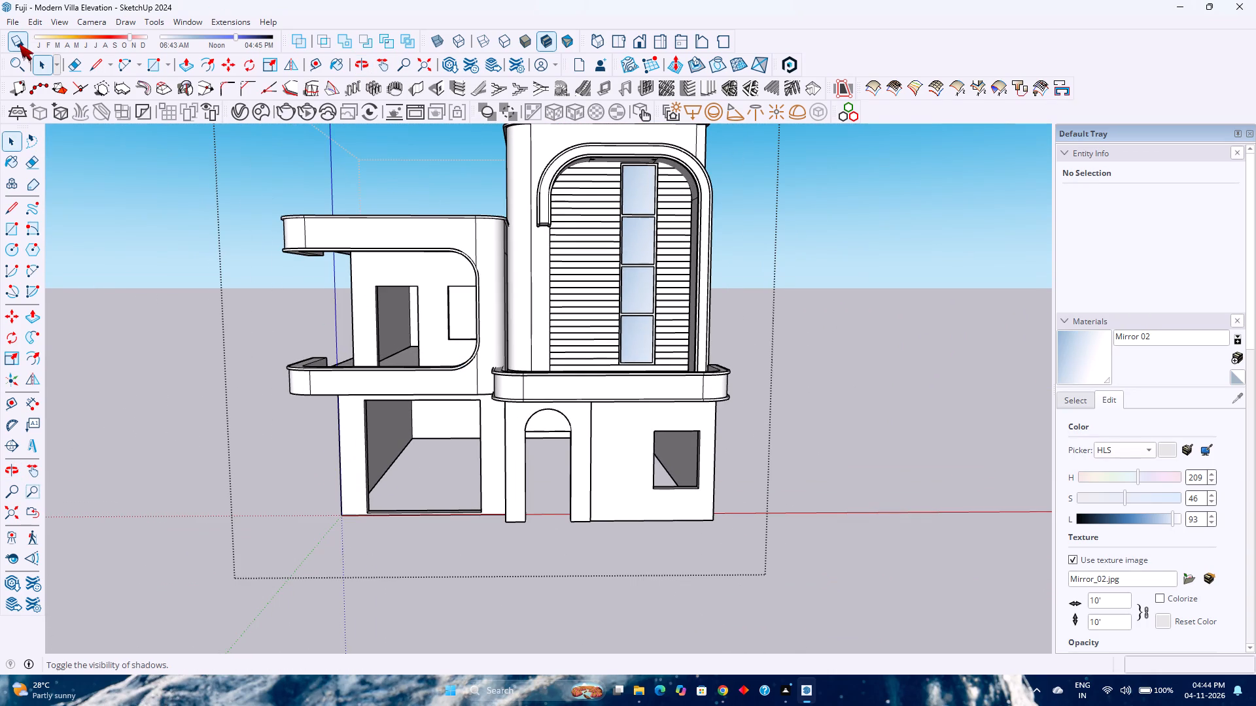
middle_click(650, 469)
middle_click_drag(648, 469, 609, 469)
middle_click_drag(601, 471, 593, 479)
middle_click_drag(592, 482, 604, 501)
middle_click(605, 503)
middle_click(606, 503)
scroll(525, 472, "down", 3)
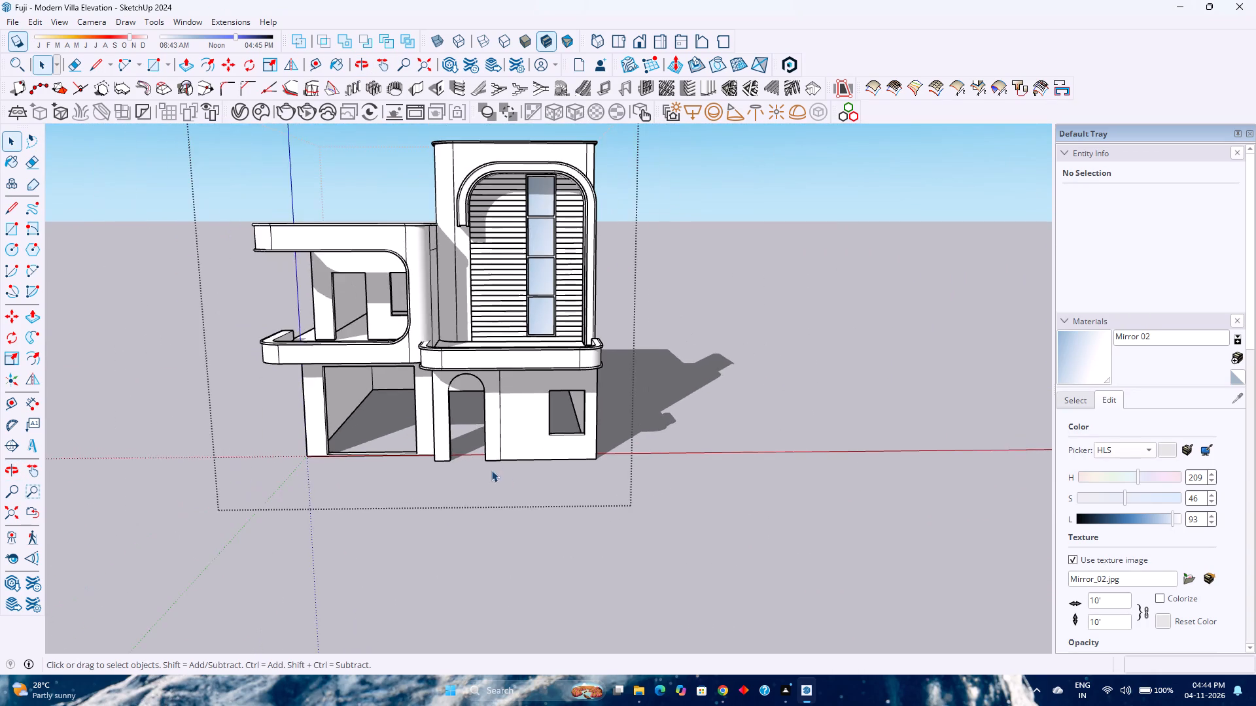
middle_click_drag(491, 470, 485, 404)
middle_click_drag(469, 409, 454, 414)
middle_click(454, 414)
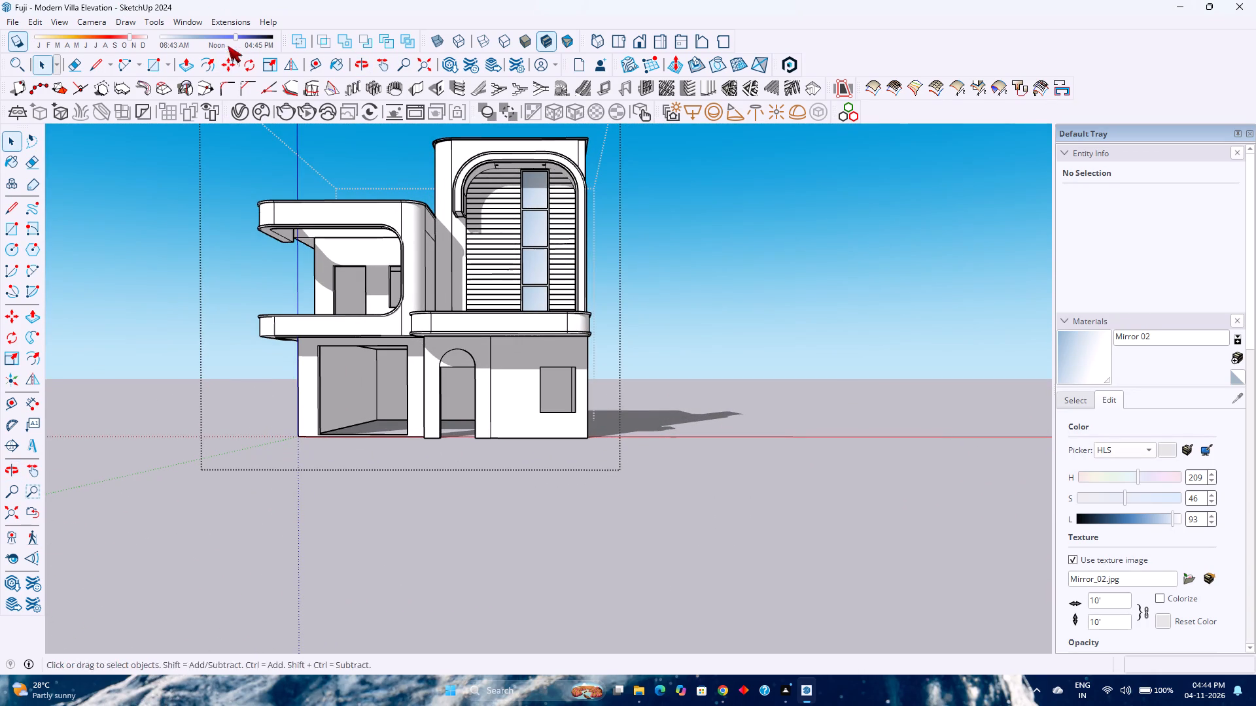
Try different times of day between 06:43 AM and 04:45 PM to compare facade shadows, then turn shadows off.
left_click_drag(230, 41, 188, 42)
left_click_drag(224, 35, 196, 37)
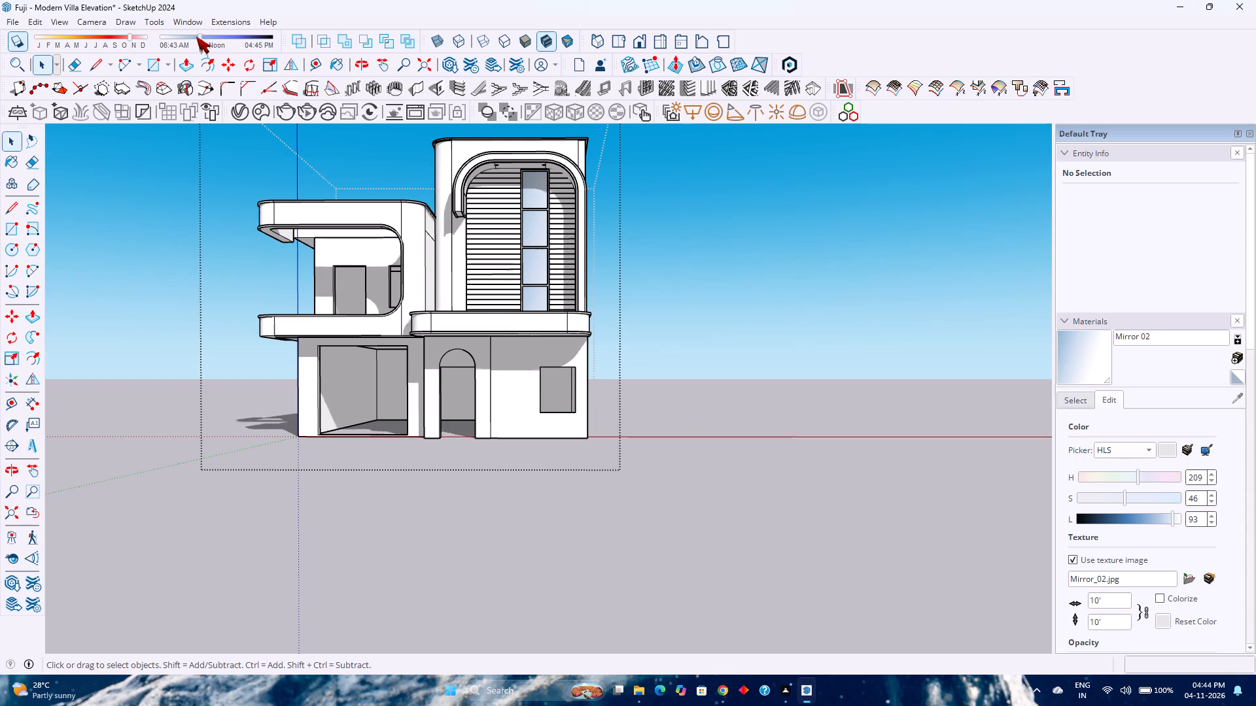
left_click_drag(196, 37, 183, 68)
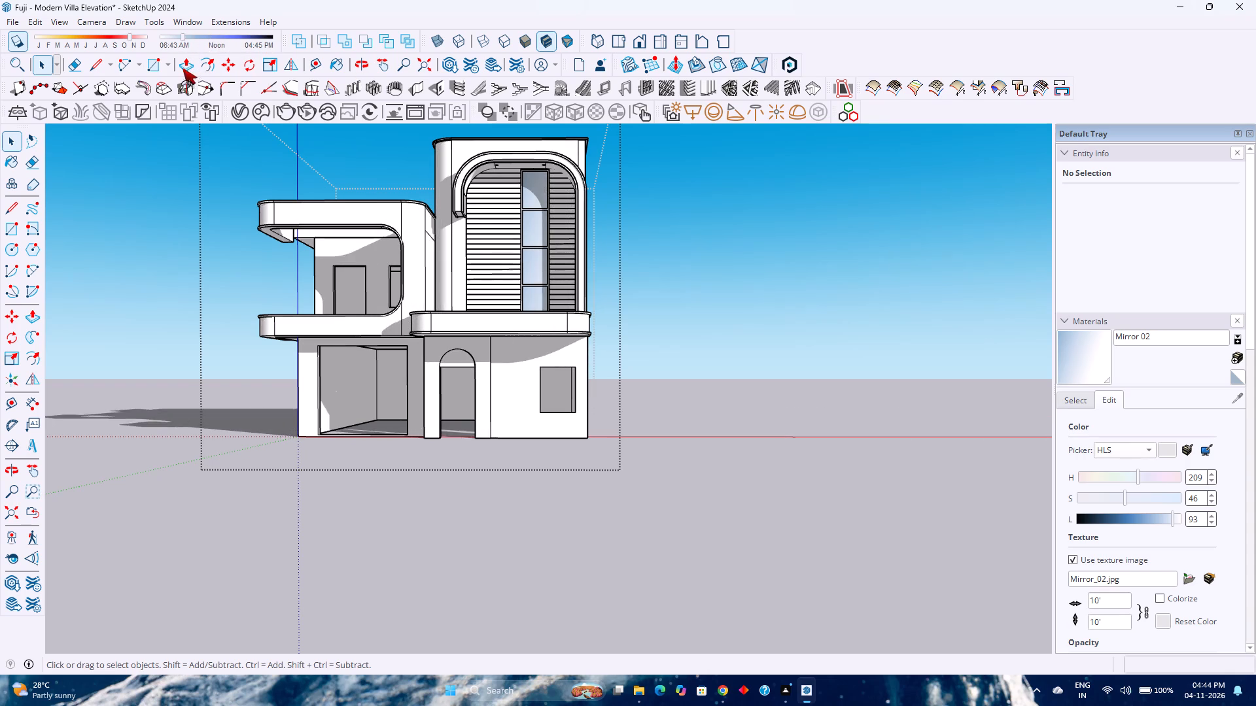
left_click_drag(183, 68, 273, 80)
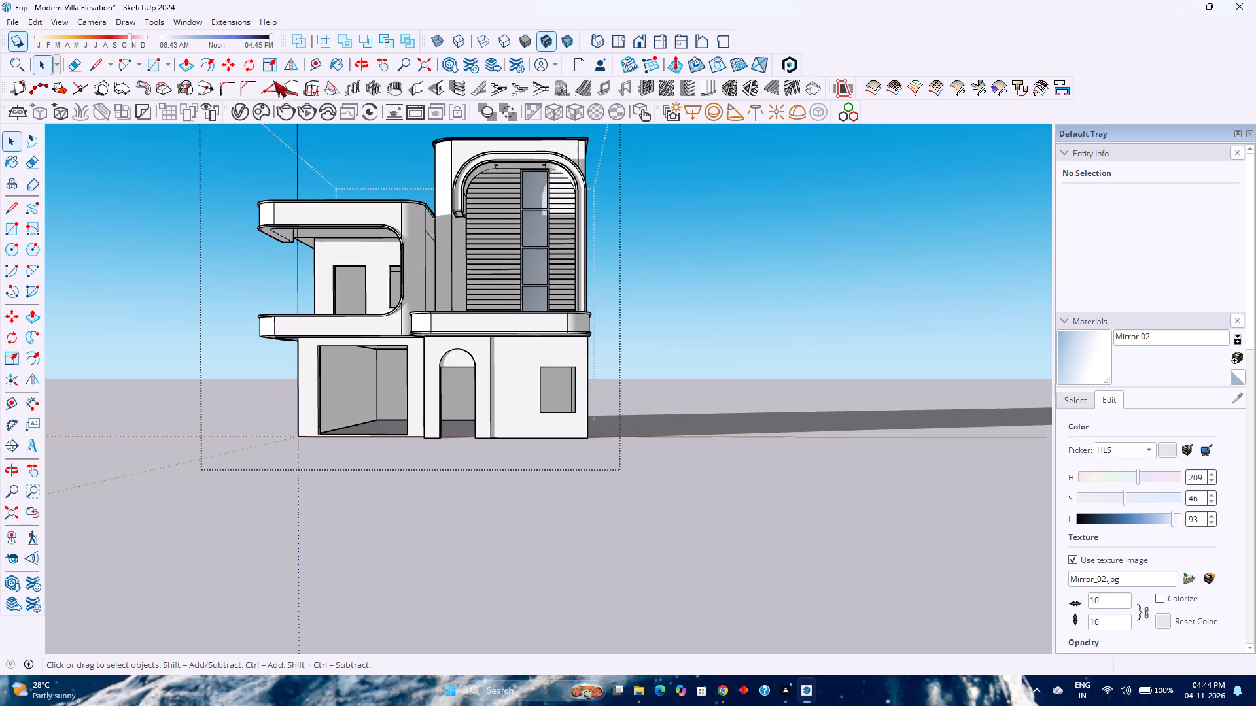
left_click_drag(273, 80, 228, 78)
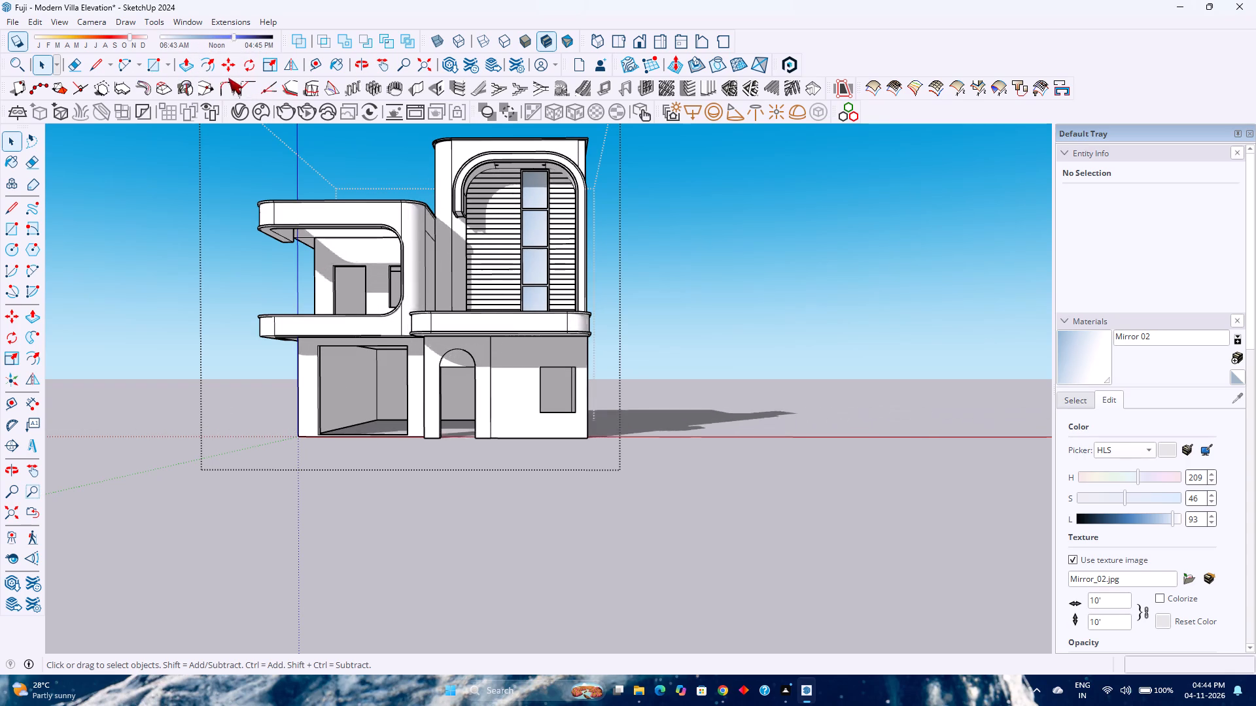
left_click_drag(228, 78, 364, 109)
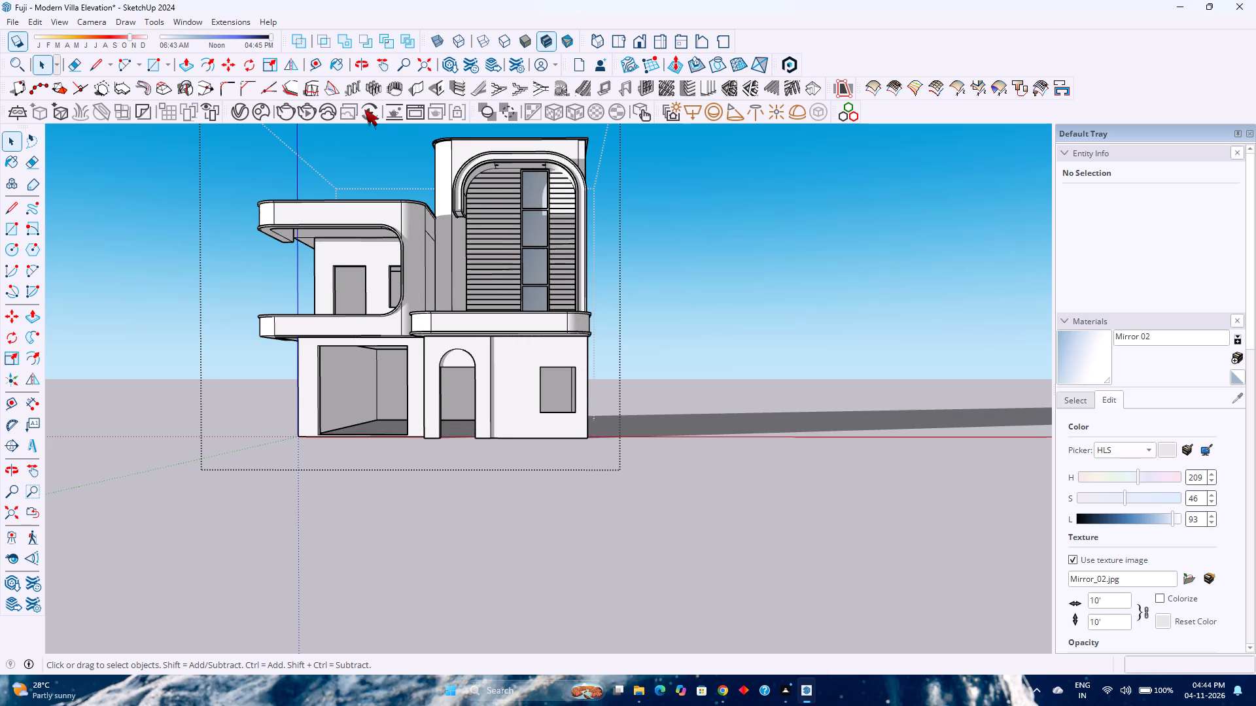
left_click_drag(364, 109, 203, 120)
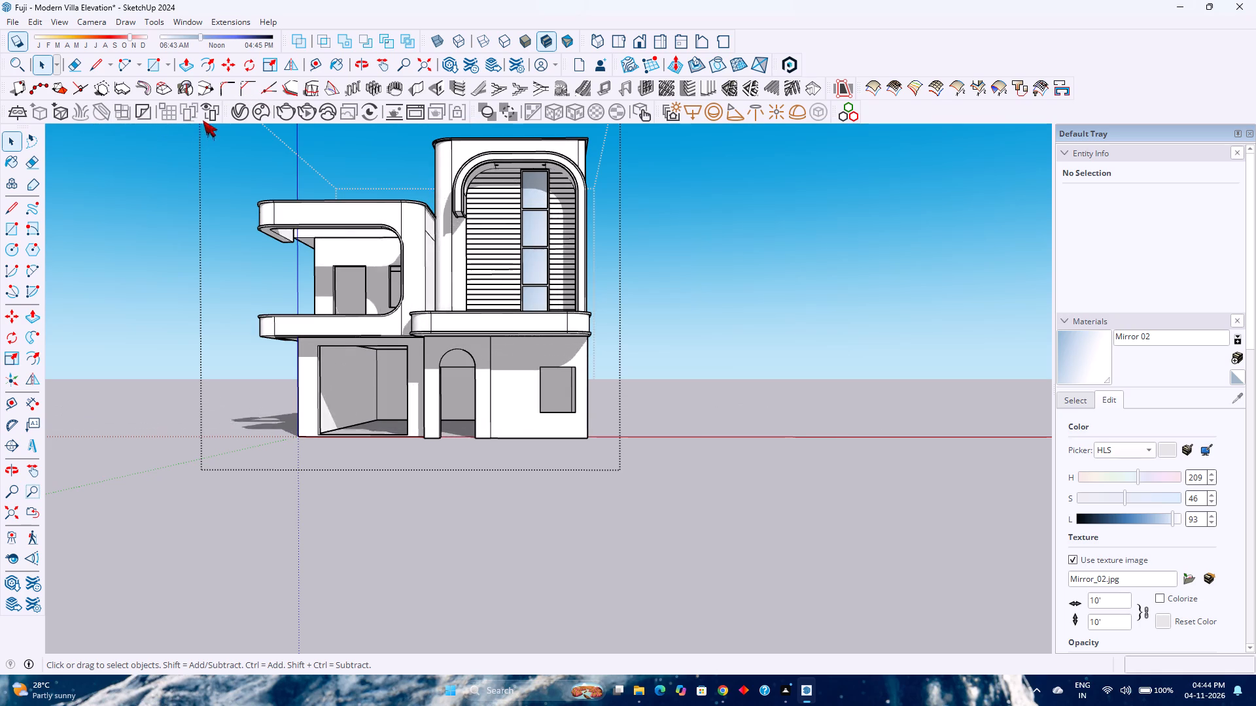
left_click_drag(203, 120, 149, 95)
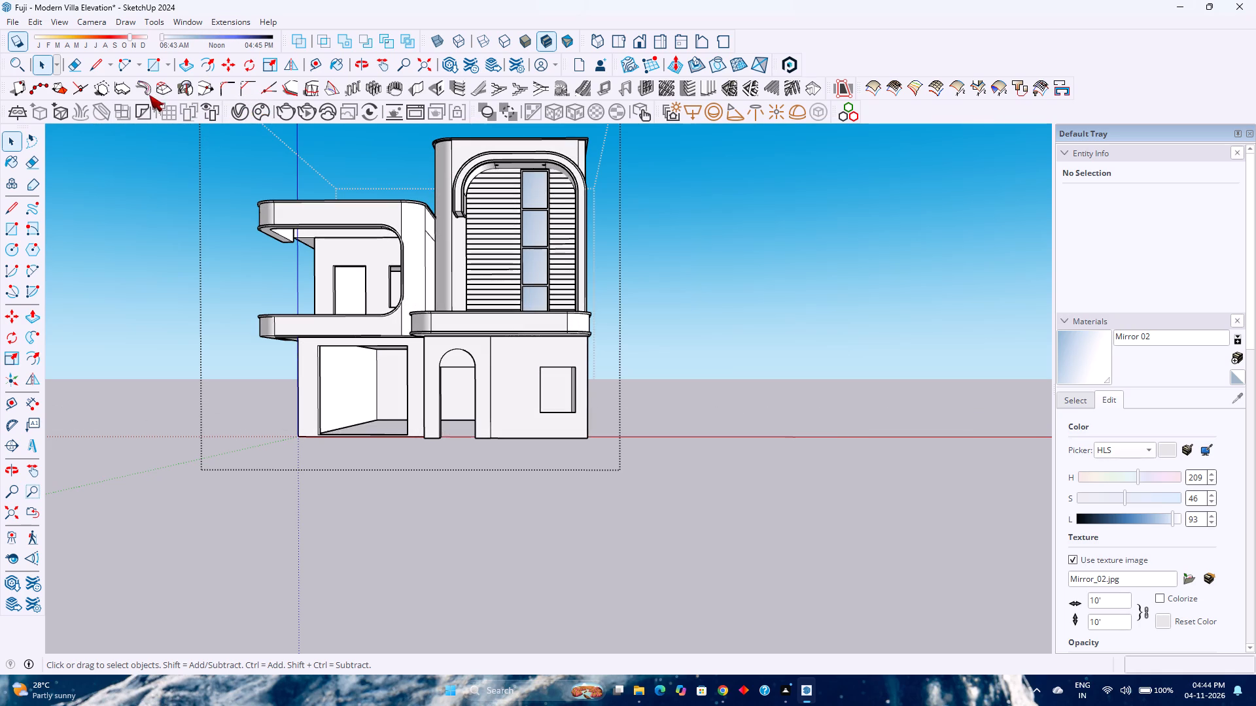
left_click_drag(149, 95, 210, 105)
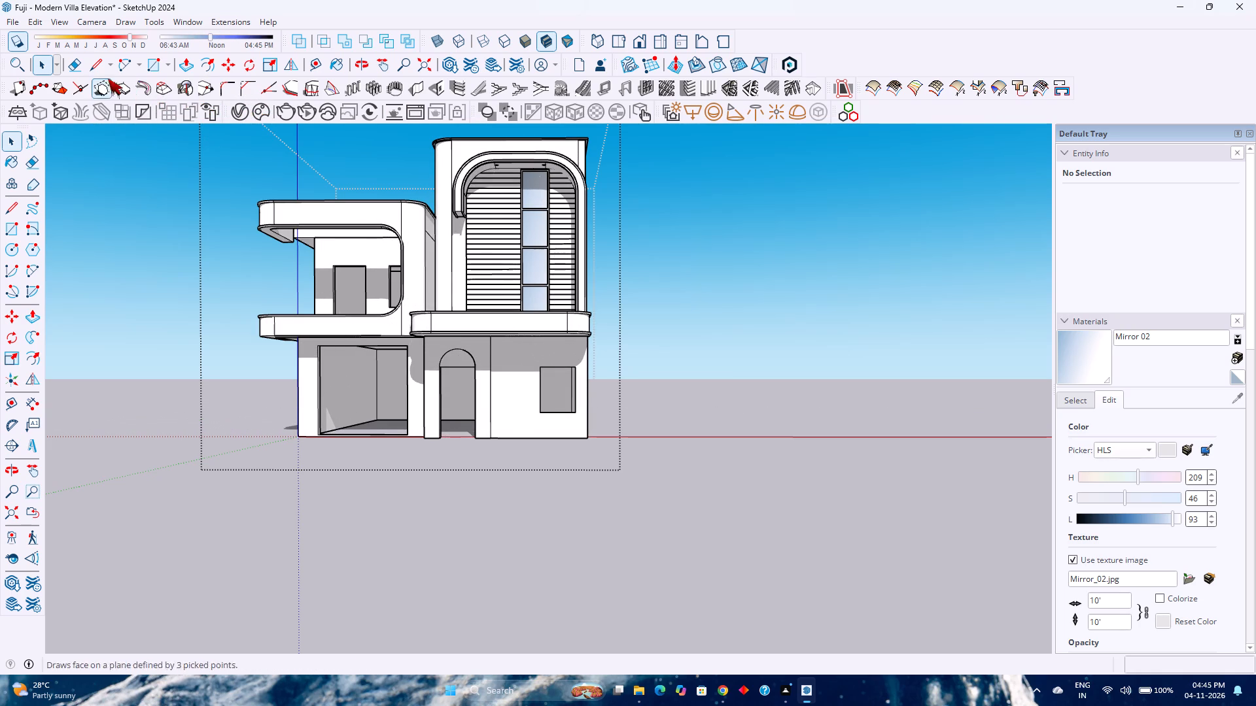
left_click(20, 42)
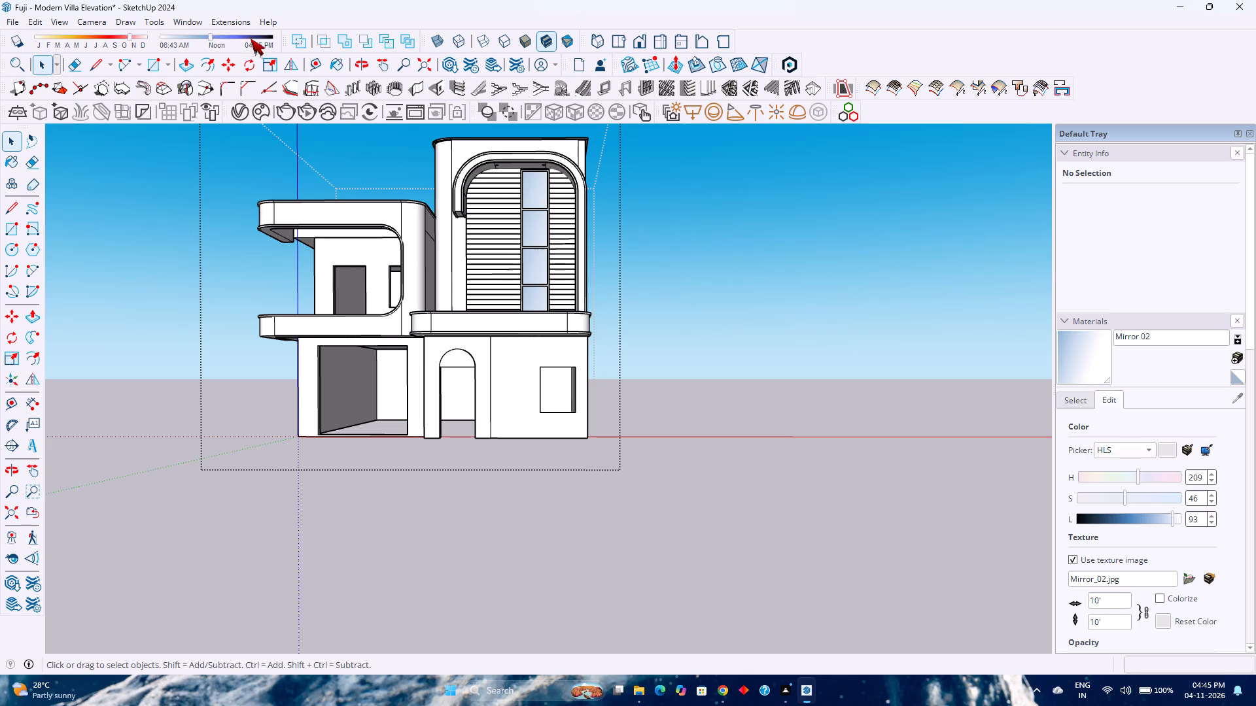
Set the shadow time of day to the afternoon, between noon and 04:45 PM.
left_click(249, 33)
left_click(243, 41)
left_click(246, 38)
Inspect the upper balcony parapet and the tower walls from the villa's side and roof level.
middle_click_drag(410, 273, 427, 354)
middle_click_drag(525, 458, 676, 462)
middle_click(676, 462)
scroll(470, 366, "down", 2)
middle_click_drag(354, 362, 506, 416)
middle_click_drag(506, 416, 816, 437)
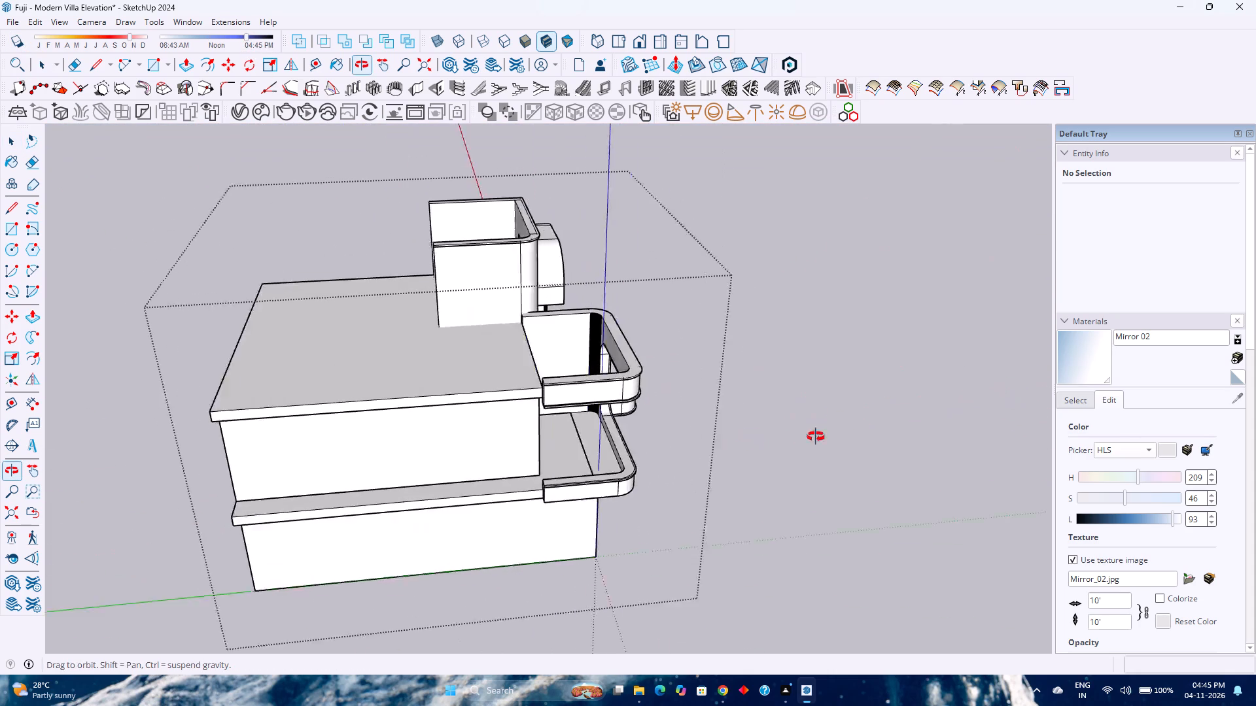
middle_click_drag(816, 437, 854, 435)
middle_click(854, 435)
scroll(485, 345, "up", 6)
scroll(640, 339, "up", 1)
middle_click(640, 339)
middle_click_drag(640, 339, 536, 333)
middle_click(497, 330)
middle_click(490, 330)
middle_click(483, 329)
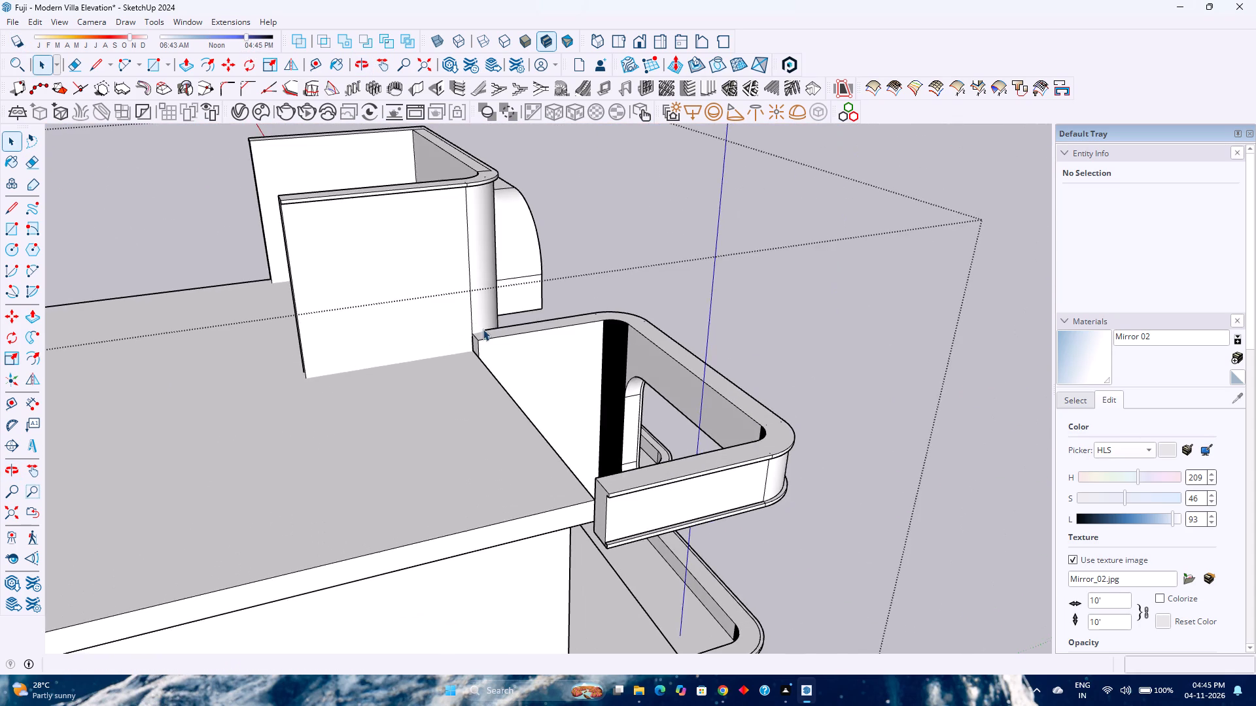
scroll(487, 328, "down", 3)
middle_click_drag(483, 384, 627, 324)
middle_click(629, 324)
middle_click_drag(634, 321, 410, 292)
middle_click_drag(405, 292, 301, 304)
middle_click(257, 314)
middle_click(254, 315)
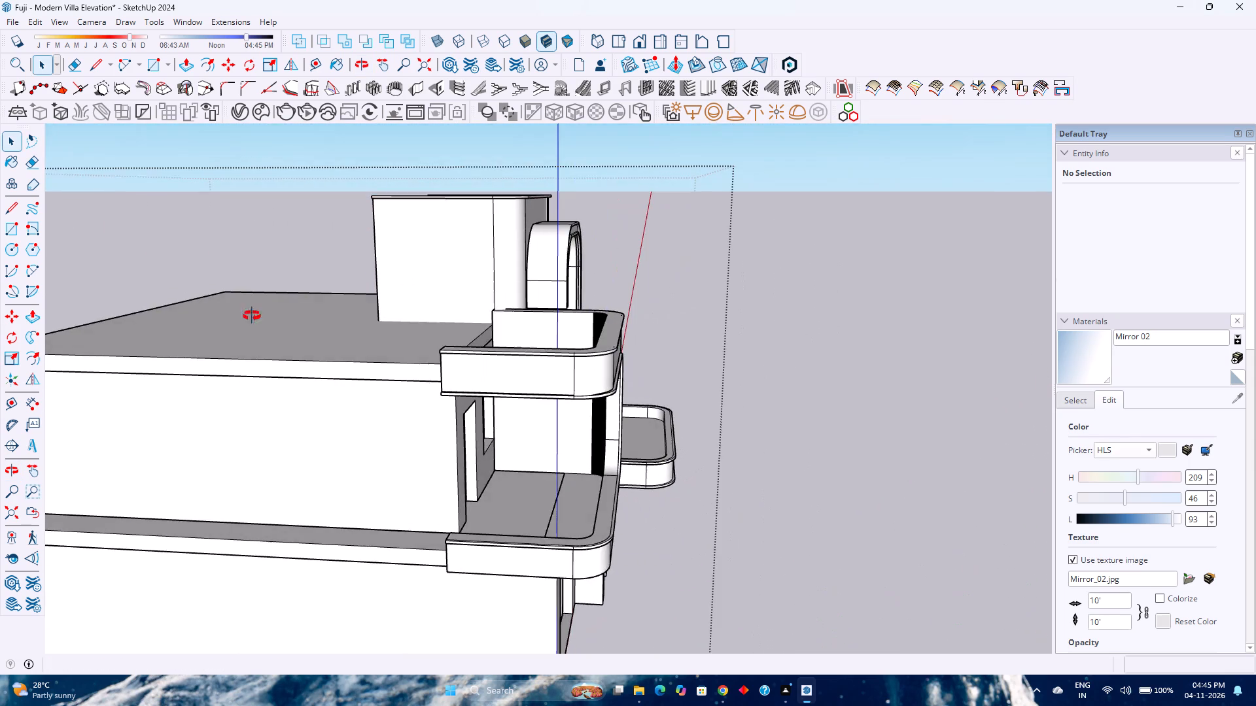
middle_click(252, 315)
scroll(252, 316, "down", 2)
middle_click_drag(262, 330, 549, 350)
middle_click(549, 350)
Examine the upper balcony parapet up close where it meets the roof slab and the tower's rounded corner.
scroll(609, 363, "up", 2)
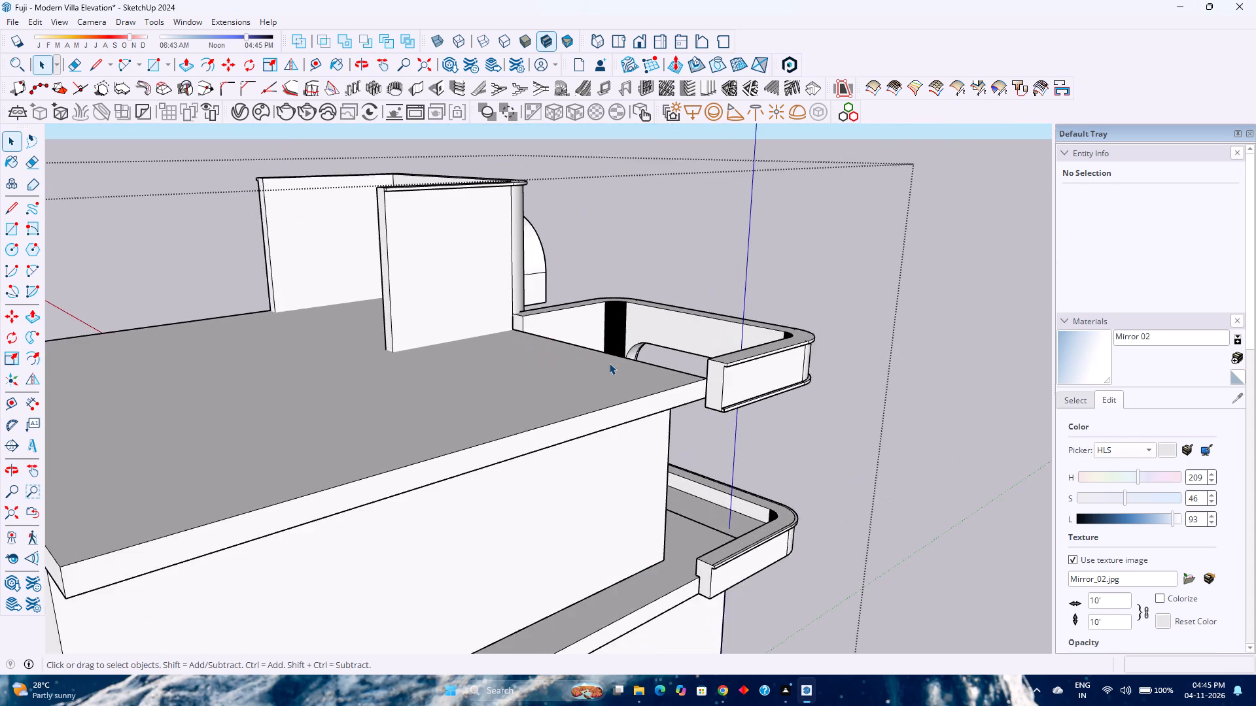
scroll(609, 363, "up", 2)
middle_click(609, 363)
middle_click(608, 363)
middle_click_drag(606, 364, 340, 403)
middle_click_drag(329, 403, 323, 403)
middle_click(262, 404)
scroll(371, 384, "up", 4)
middle_click_drag(371, 384, 372, 384)
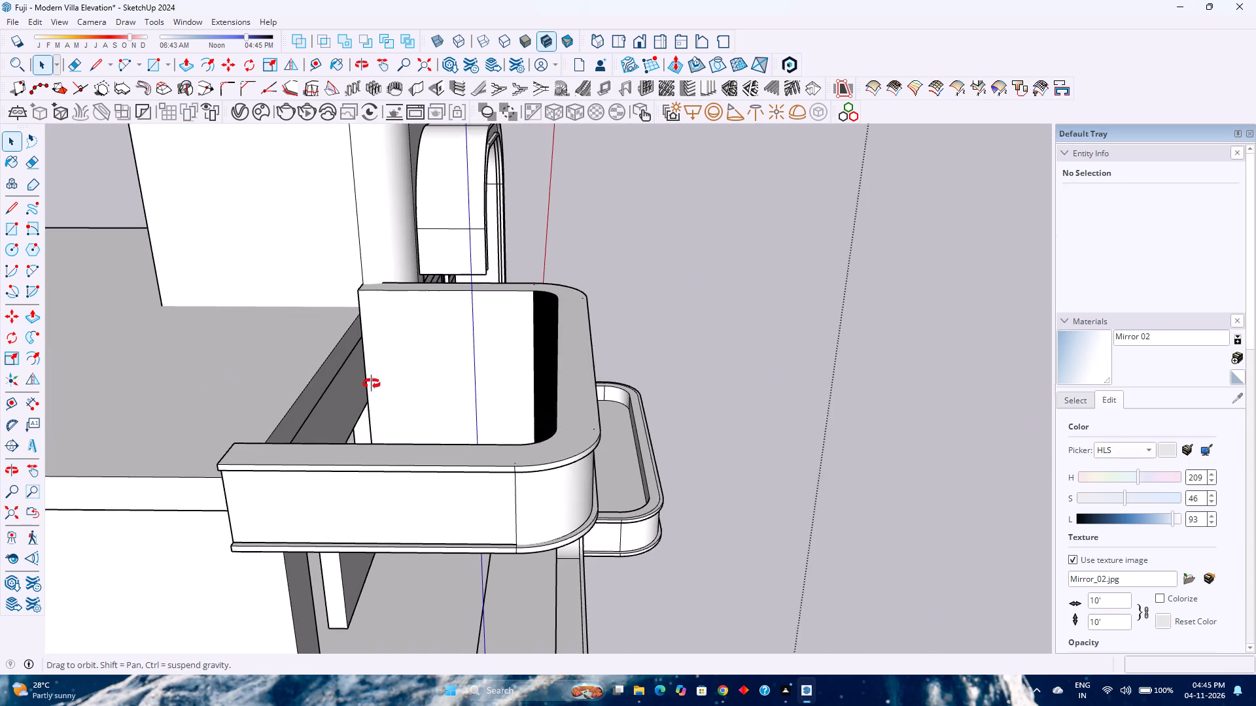
middle_click_drag(372, 384, 606, 402)
scroll(609, 397, "down", 4)
middle_click_drag(752, 411, 627, 465)
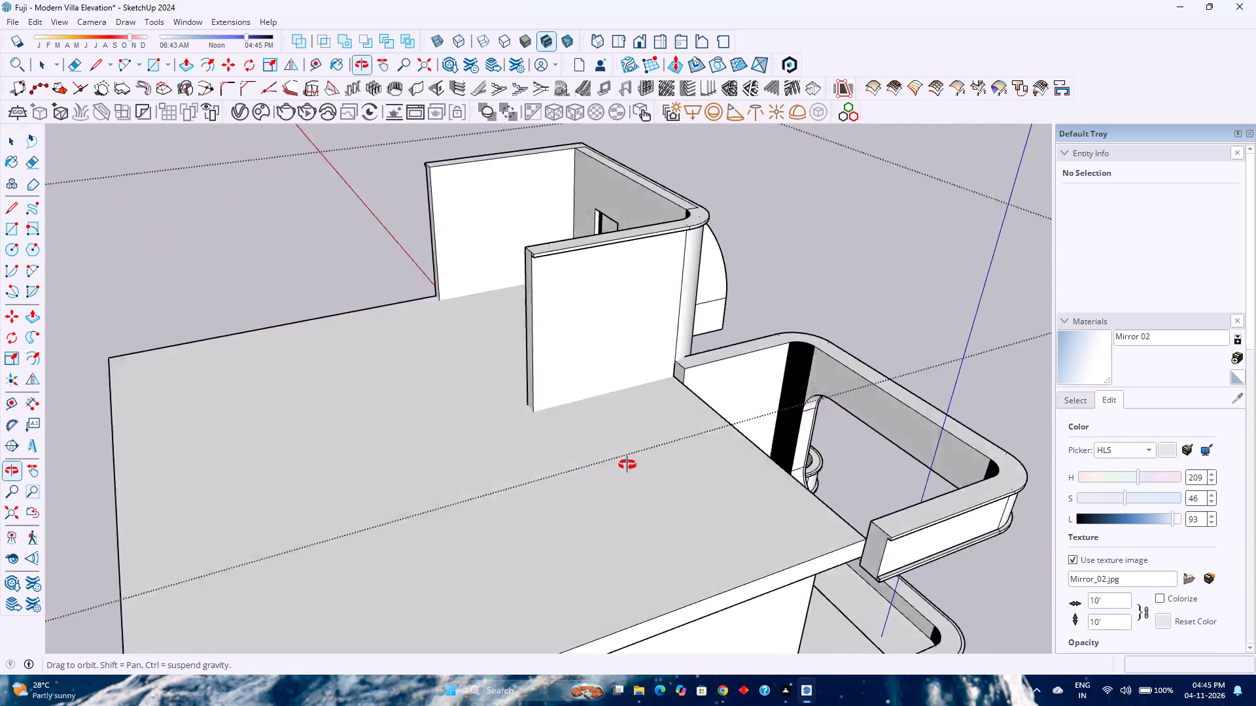
Review the whole roof, the open-backed tower and the stacked balconies from above and from the side.
middle_click_drag(627, 465, 372, 512)
scroll(384, 496, "down", 4)
middle_click_drag(397, 515, 424, 519)
middle_click_drag(545, 510, 706, 477)
middle_click(709, 476)
scroll(705, 465, "down", 4)
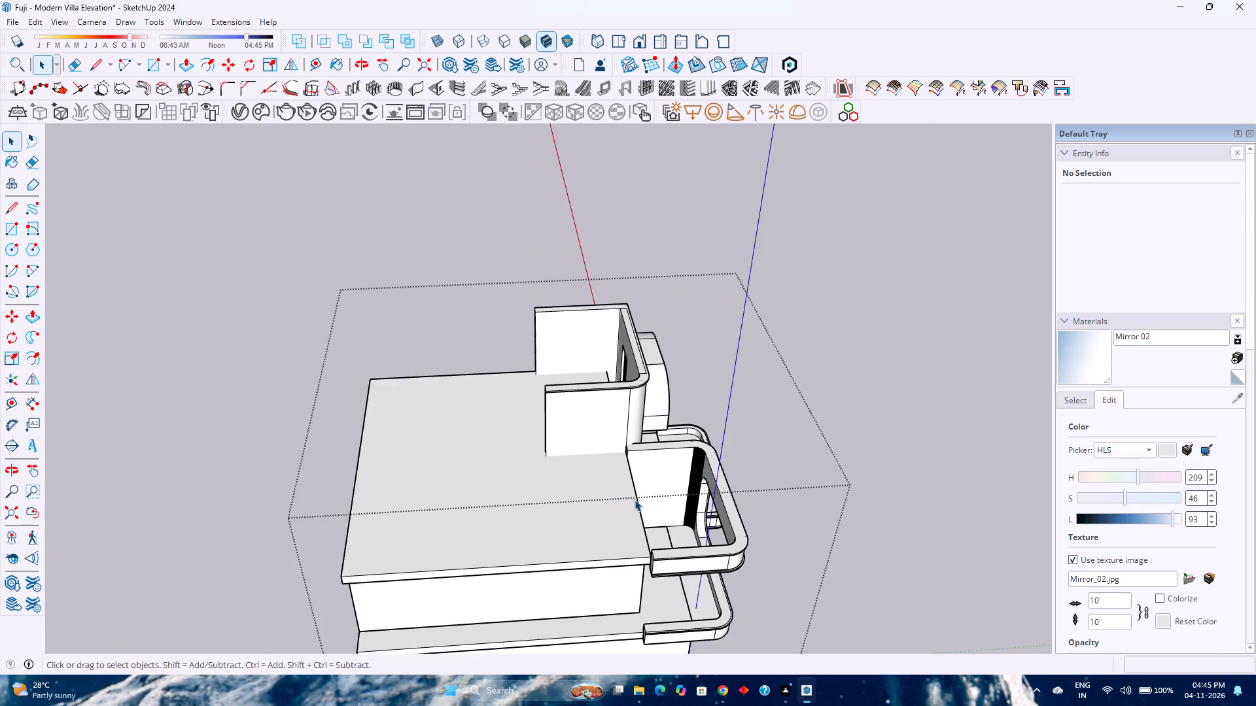
middle_click_drag(634, 499, 699, 409)
middle_click(699, 409)
scroll(700, 411, "down", 3)
middle_click_drag(640, 485, 341, 398)
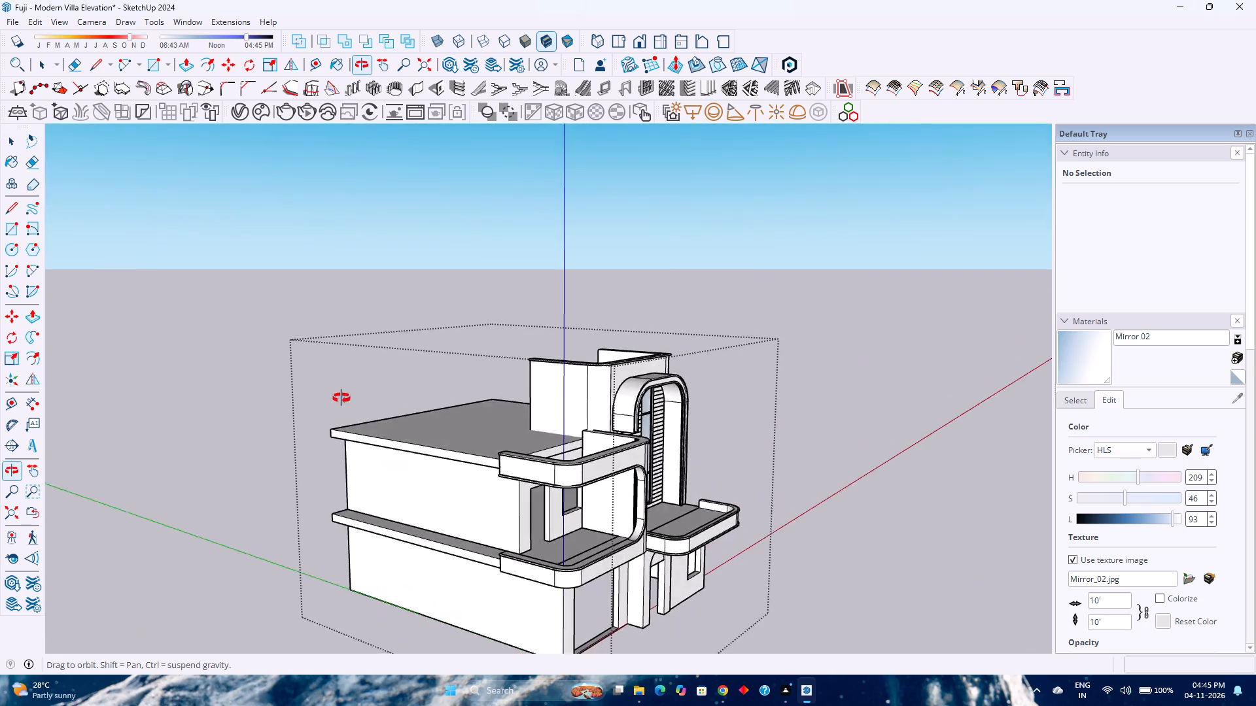
middle_click_drag(341, 398, 264, 567)
middle_click(264, 567)
middle_click_drag(419, 462, 796, 607)
middle_click(796, 607)
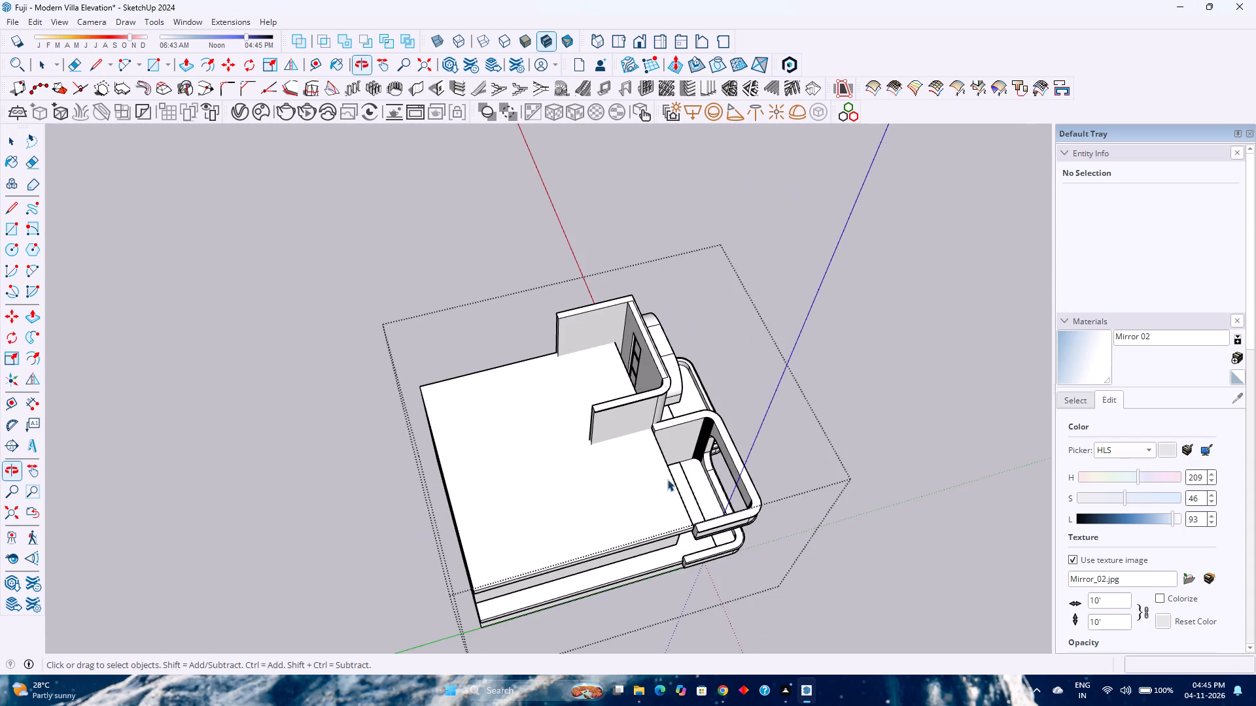
Examine the tower's side wall from above, including its free end and its junction with the balcony parapet.
scroll(640, 431, "up", 16)
middle_click_drag(642, 435, 648, 439)
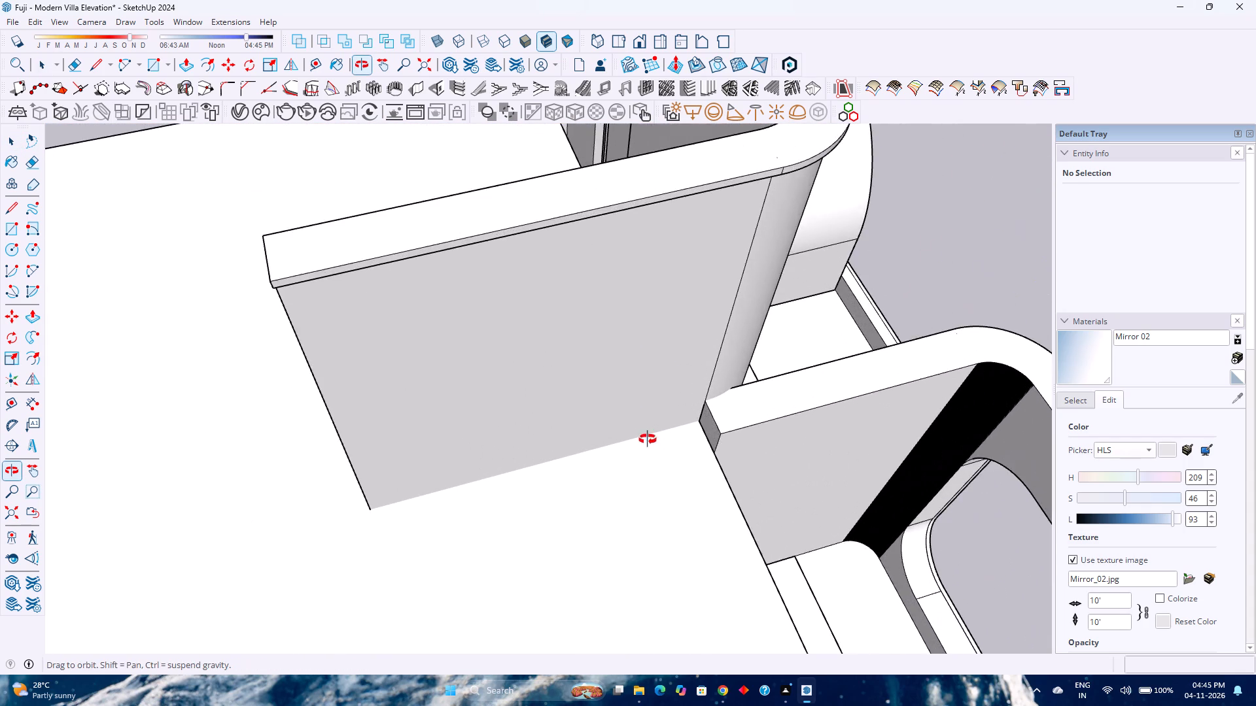
middle_click_drag(648, 439, 990, 475)
scroll(691, 450, "down", 6)
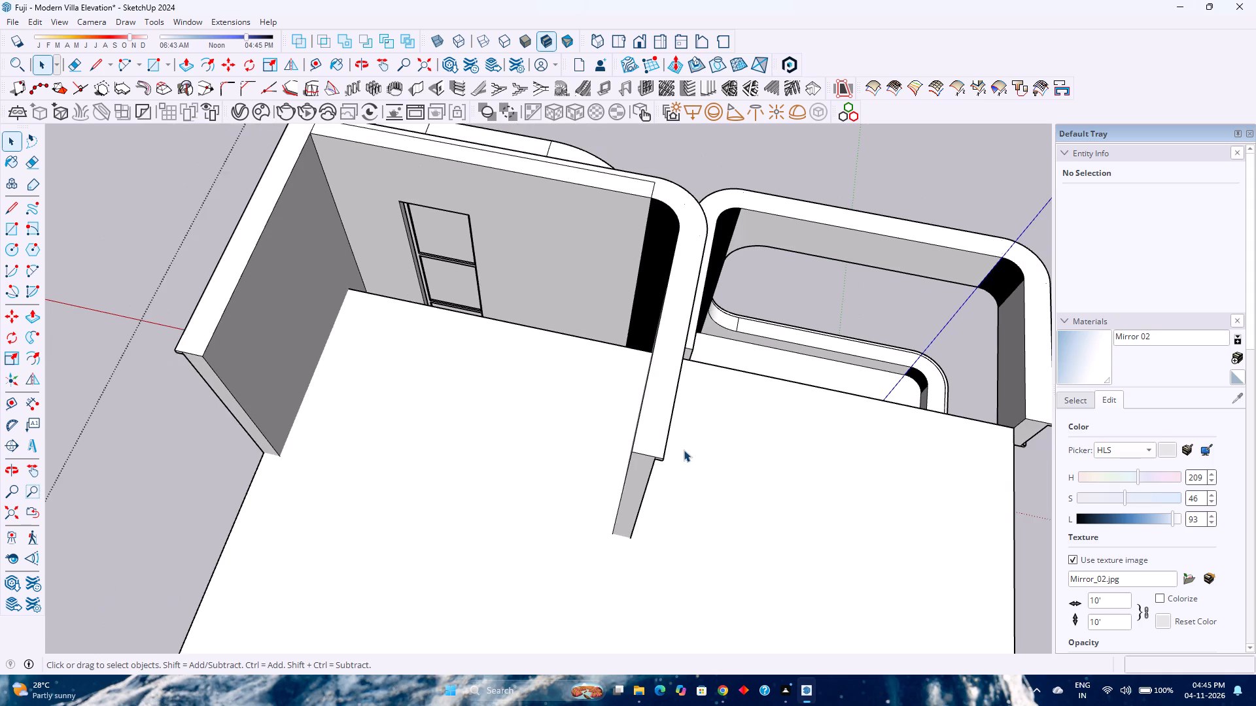
middle_click_drag(472, 473, 699, 441)
middle_click_drag(705, 439, 806, 408)
middle_click_drag(807, 407, 663, 412)
middle_click_drag(663, 412, 275, 428)
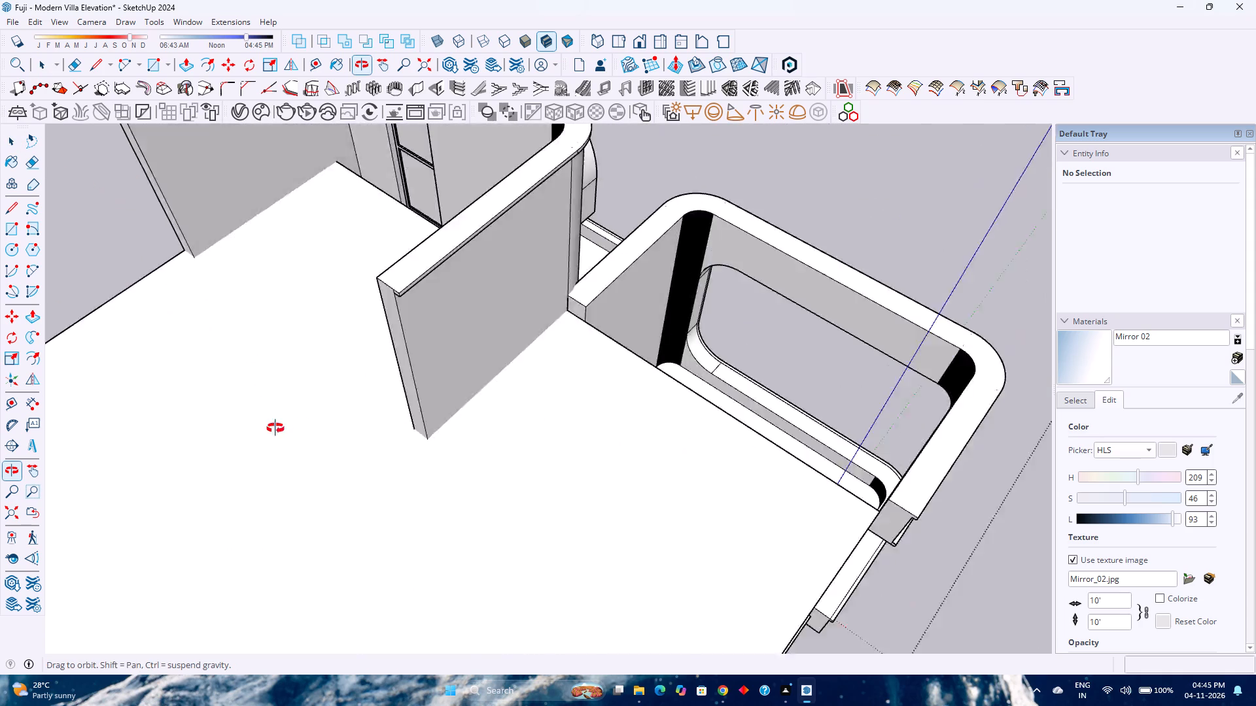
middle_click_drag(275, 428, 118, 432)
middle_click(118, 432)
scroll(365, 303, "up", 9)
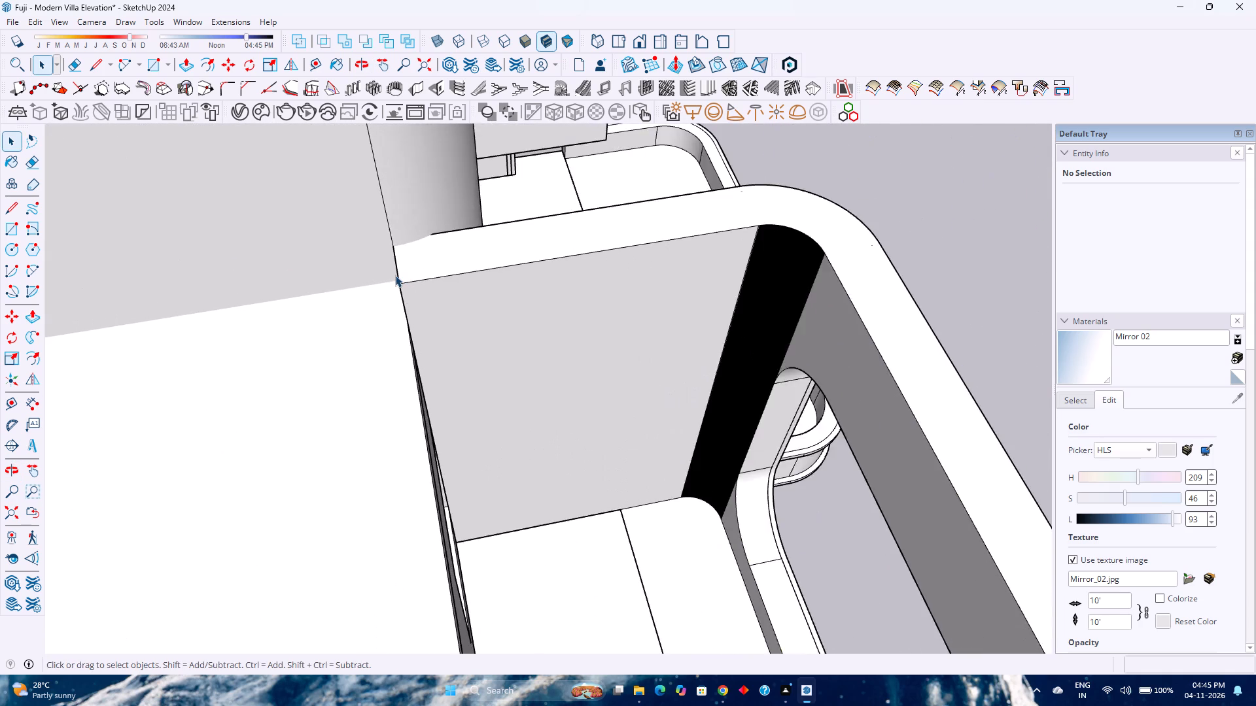
scroll(395, 275, "up", 4)
Inside the upper-floor wall group, select all the geometry connected to the tower's curved corner wall and hide it.
middle_click_drag(396, 300, 63, 361)
middle_click(60, 362)
scroll(52, 366, "down", 15)
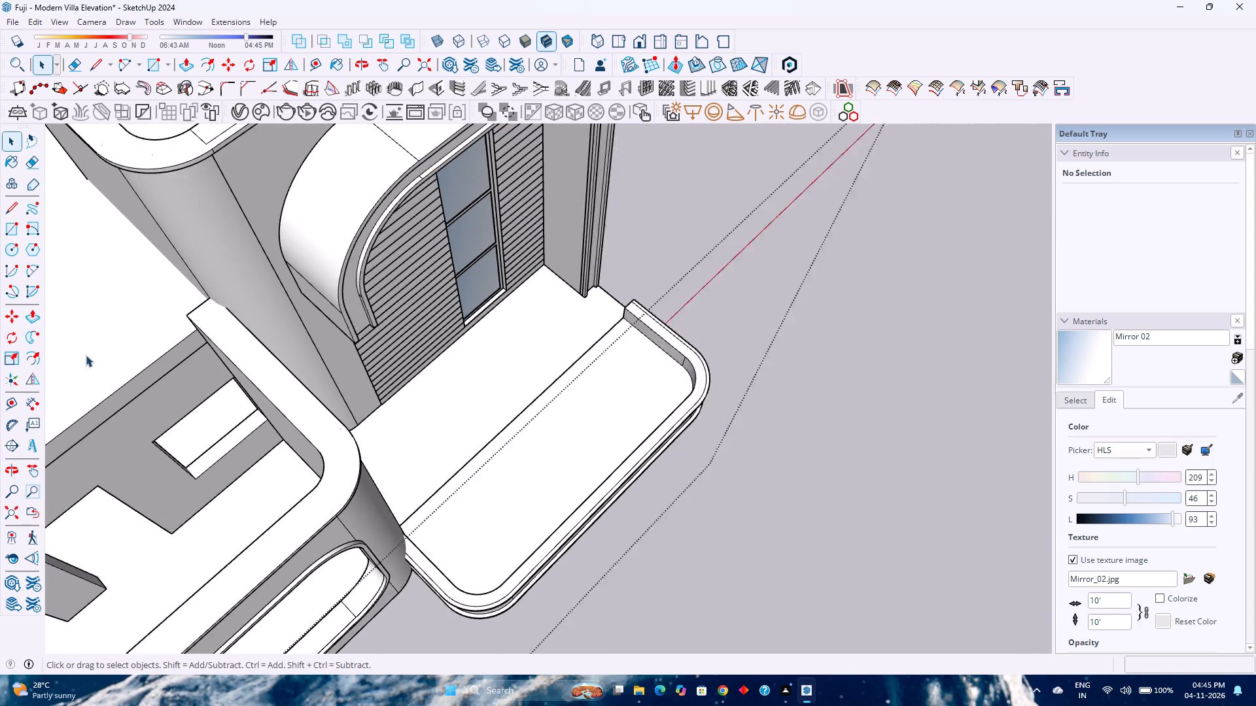
left_click(230, 240)
double_click(215, 242)
left_click(213, 241)
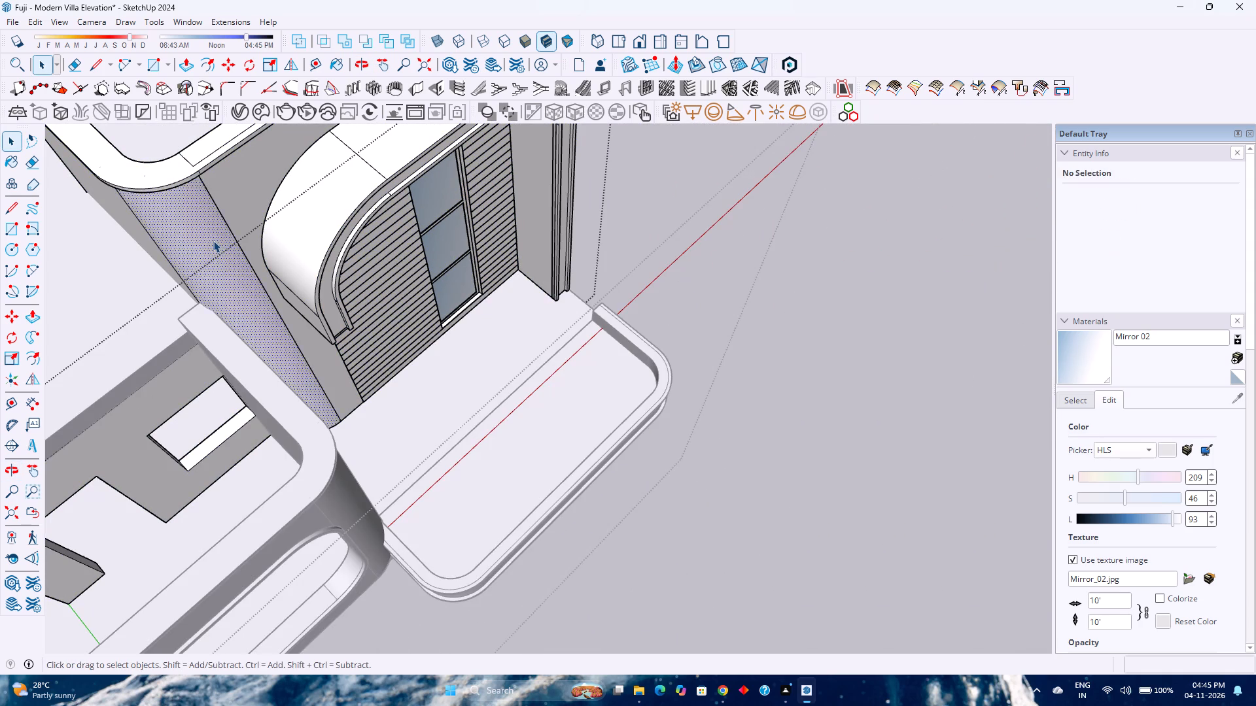
left_click(736, 530)
left_click(228, 267)
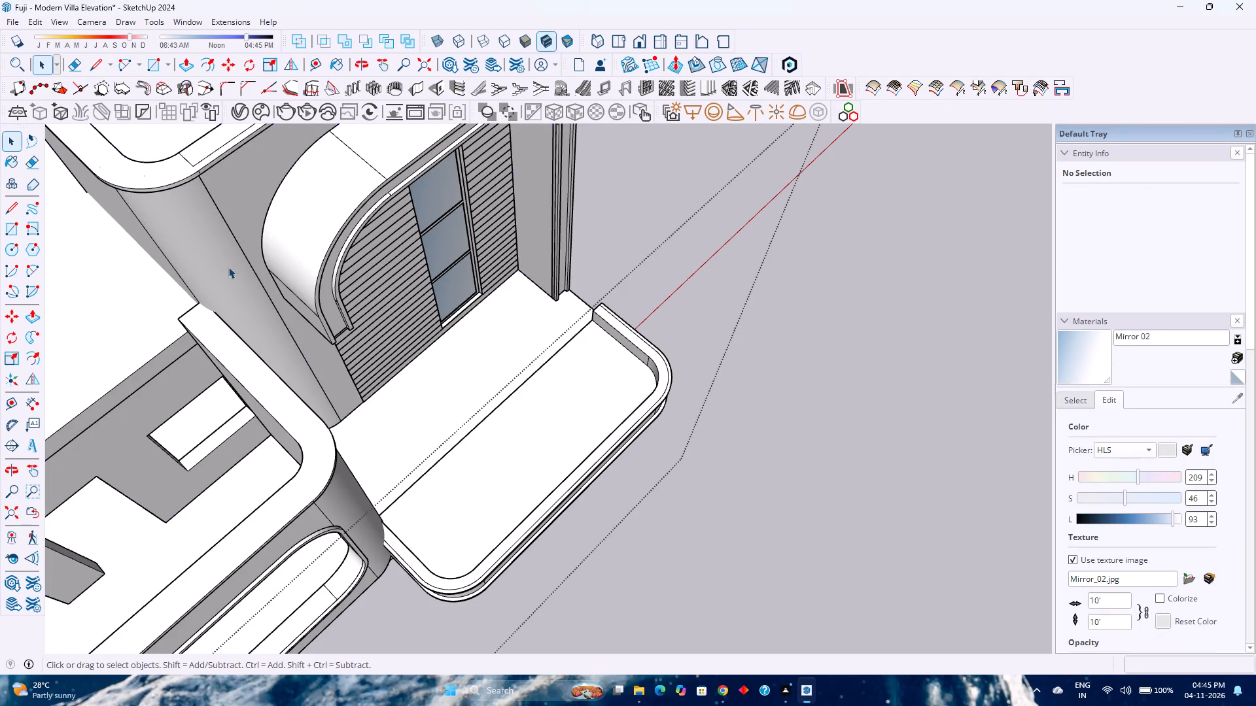
double_click(228, 267)
triple_click(232, 264)
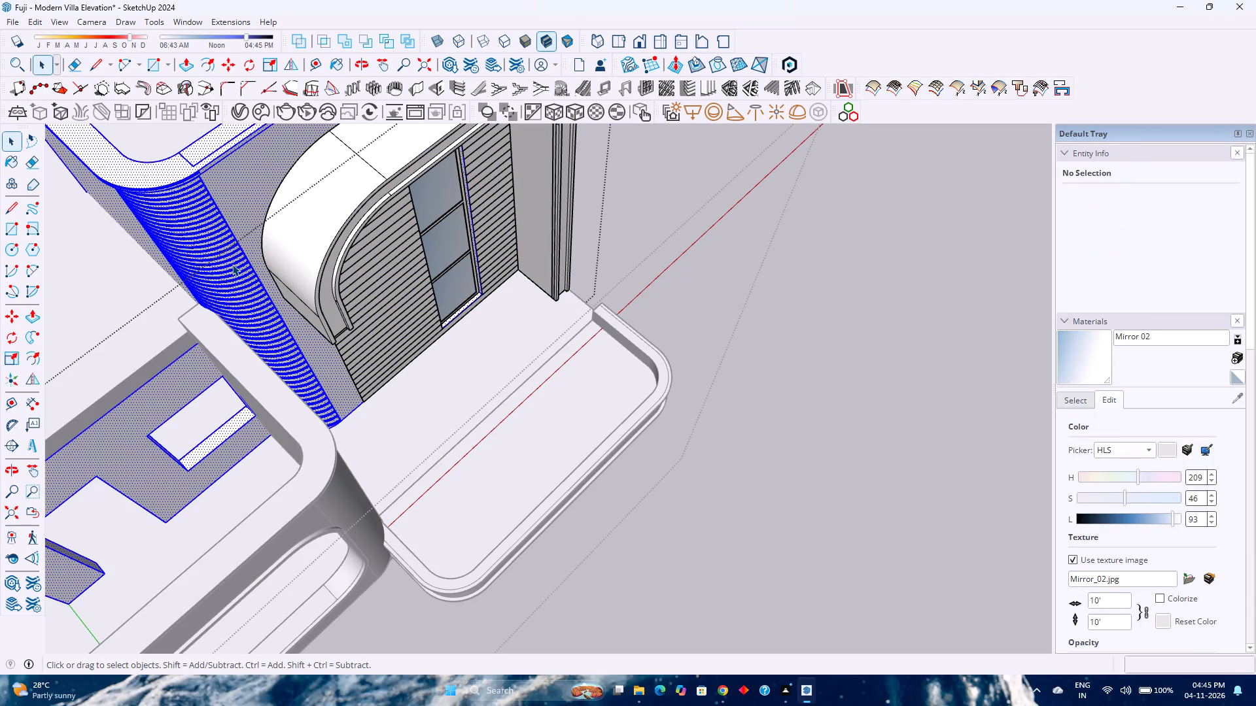
left_click(232, 264)
right_click(230, 264)
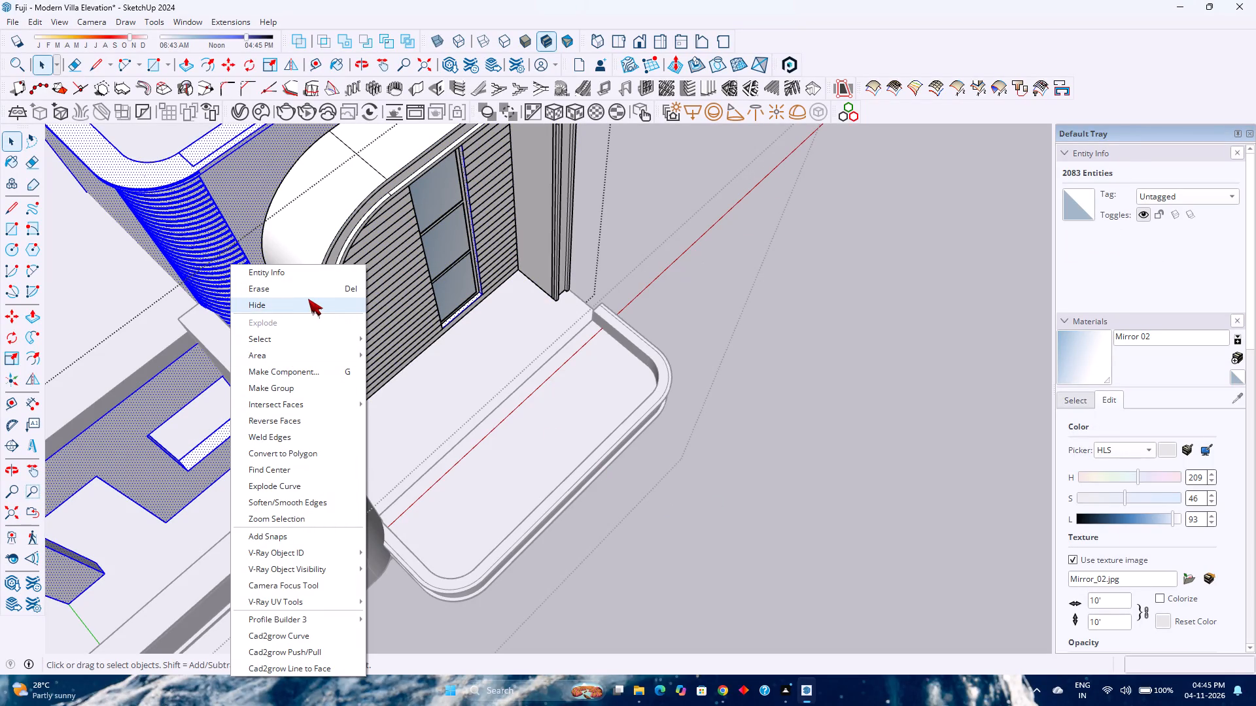
left_click(302, 299)
Inside the roof slab group, draw a 1' vertical line on the slab's front face at the balcony side of the parapet's return wall.
middle_click_drag(237, 307, 37, 275)
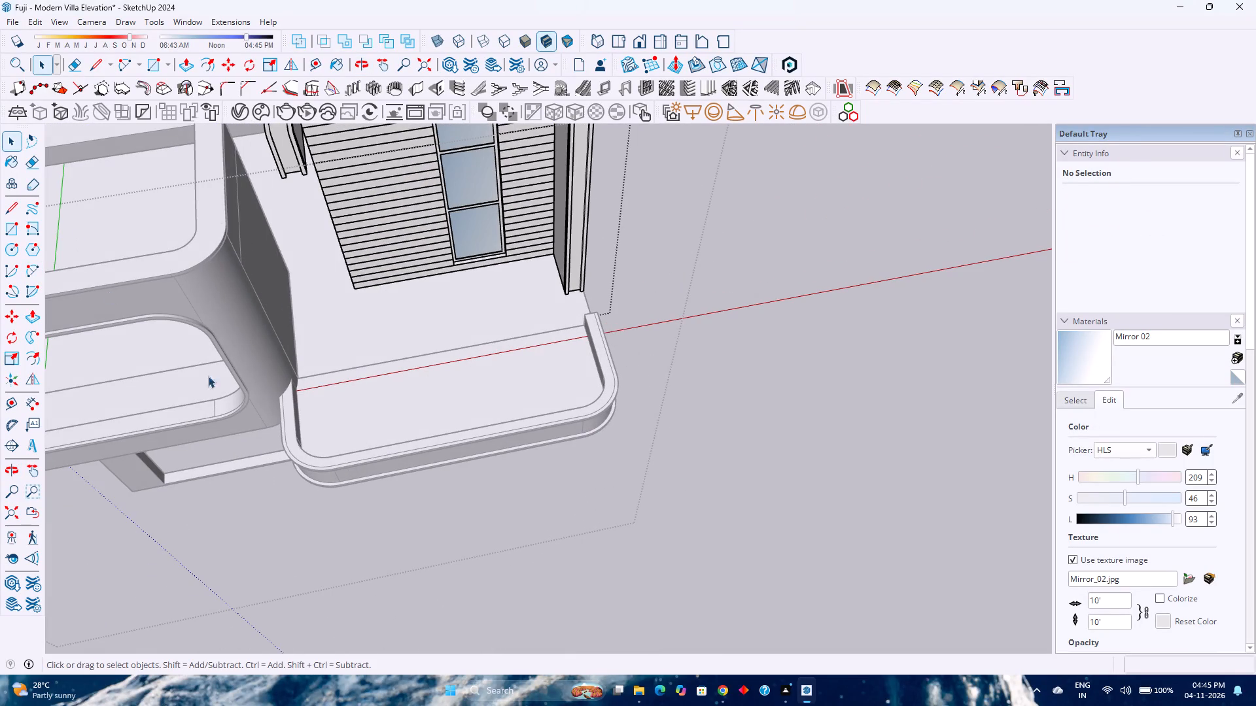
middle_click_drag(296, 453, 408, 662, "shift")
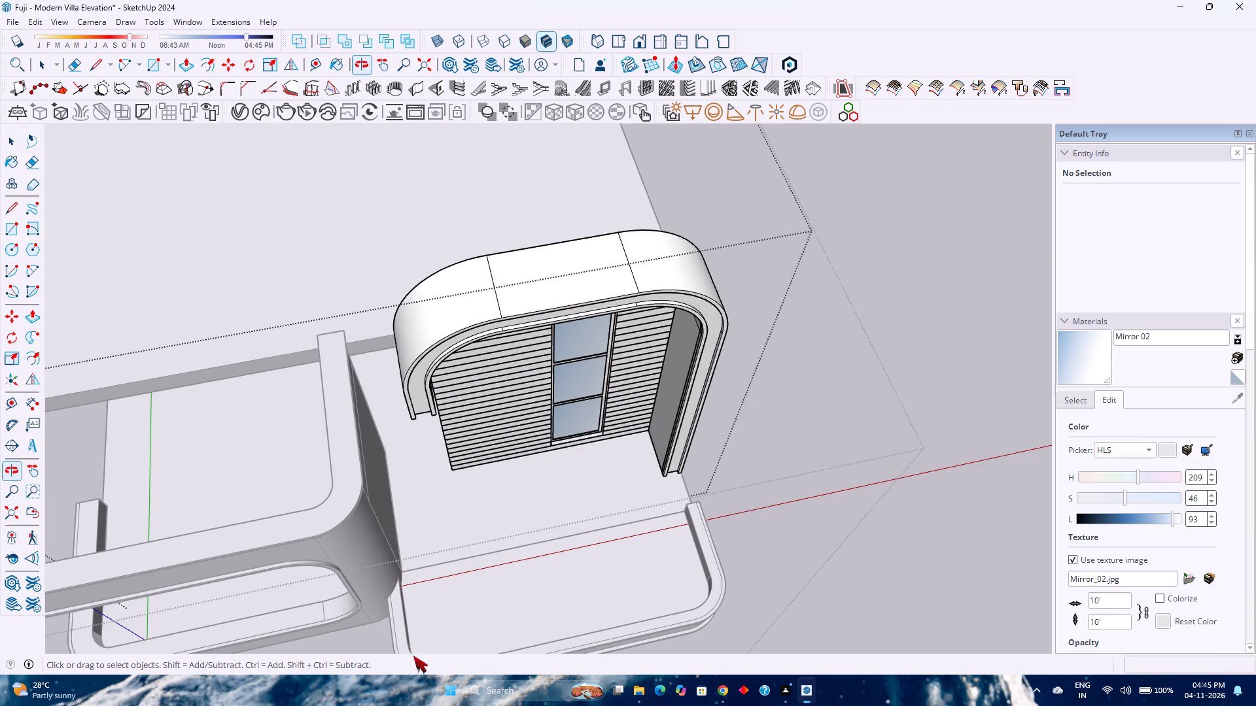
key("Escape")
double_click(370, 346)
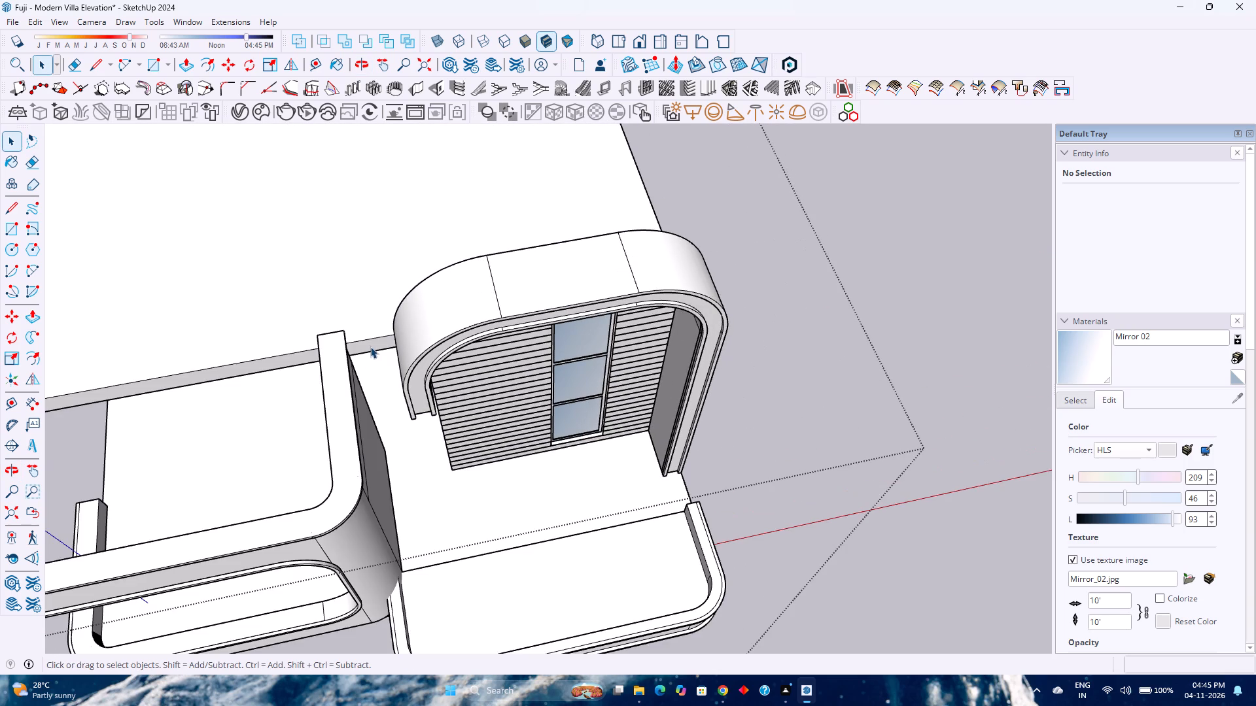
scroll(370, 346, "up", 6)
middle_click_drag(363, 350, 294, 270)
middle_click(294, 267)
scroll(356, 316, "up", 3)
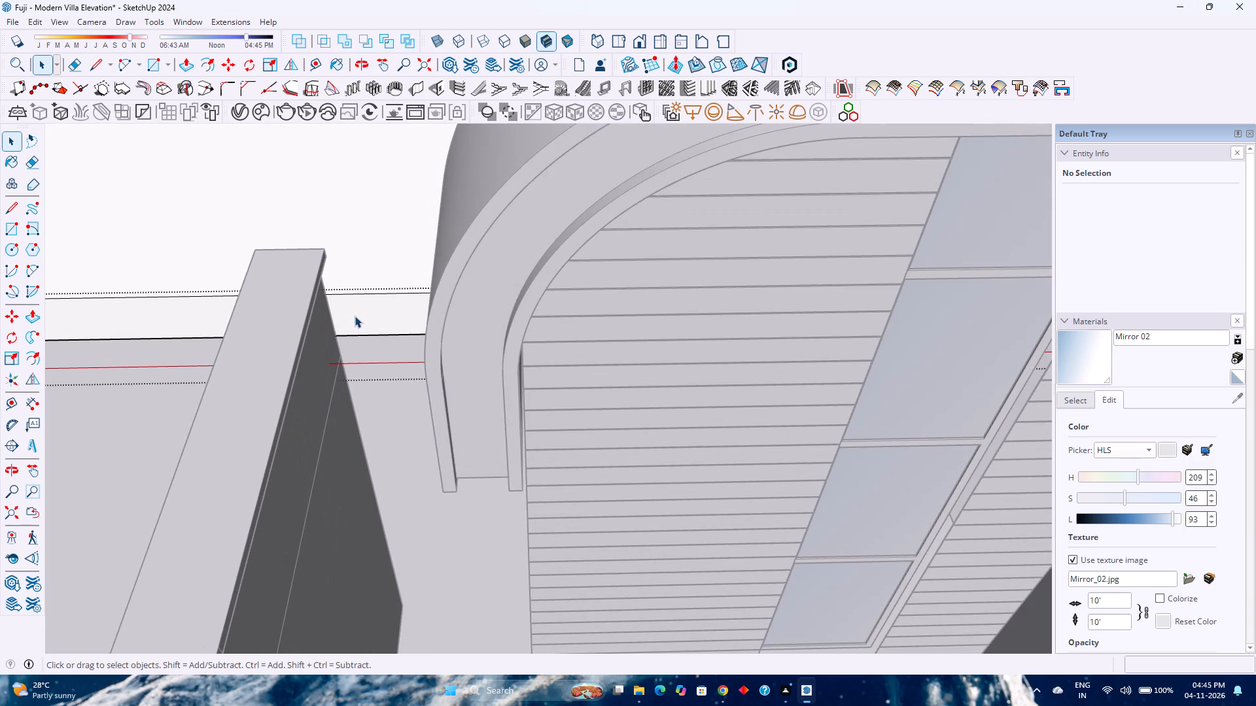
left_click(355, 316)
key("l")
scroll(322, 319, "up", 2)
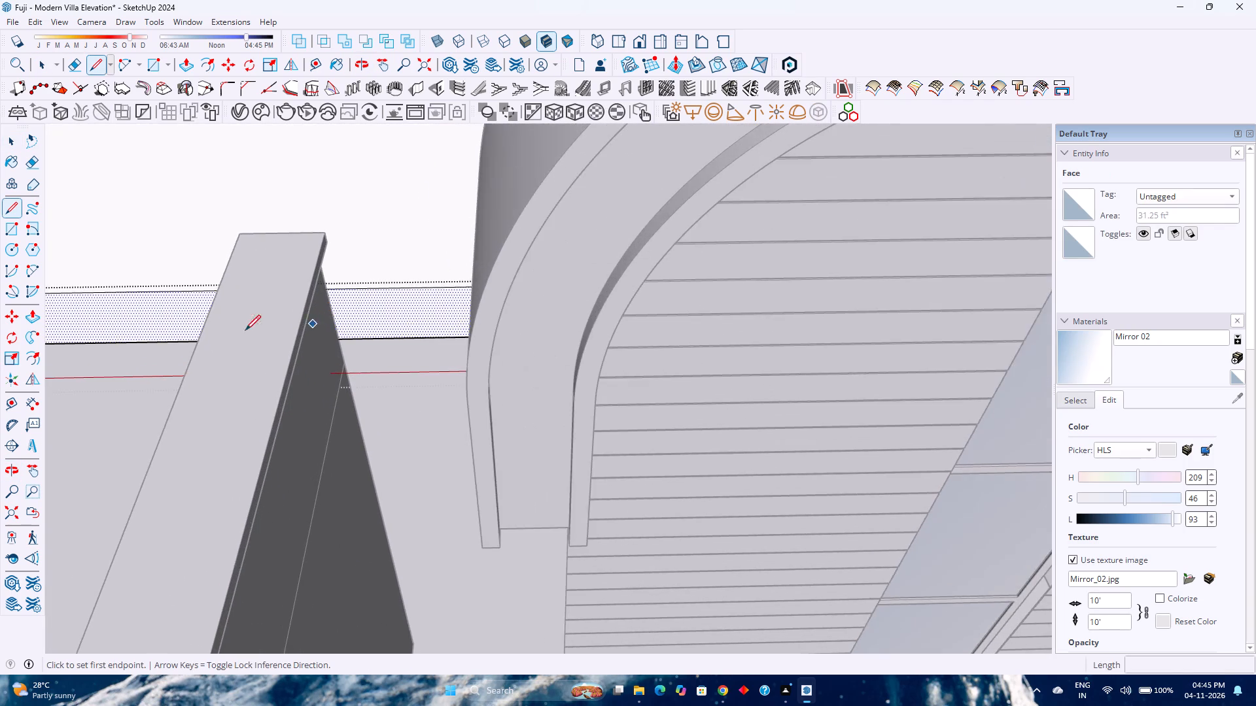
middle_click_drag(215, 330, 577, 286)
scroll(419, 342, "down", 3)
scroll(358, 439, "down", 2)
middle_click_drag(357, 439, 42, 386)
middle_click(37, 384)
middle_click(36, 384)
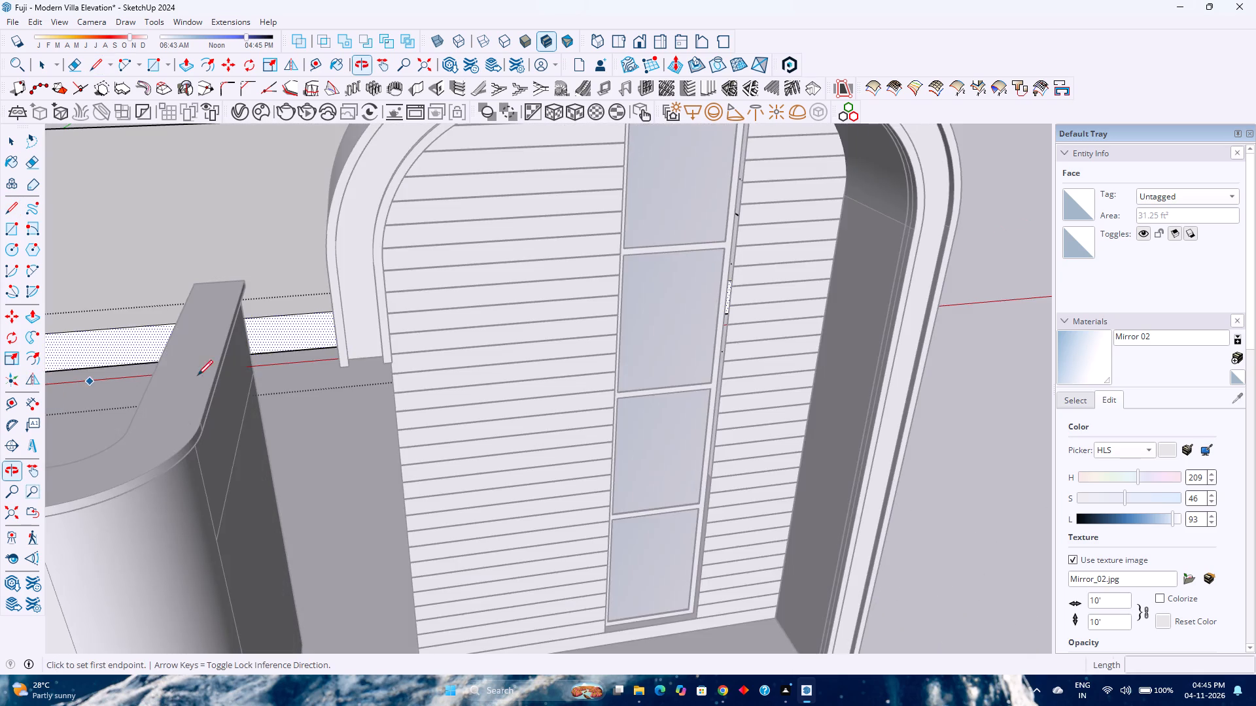
scroll(293, 318, "up", 4)
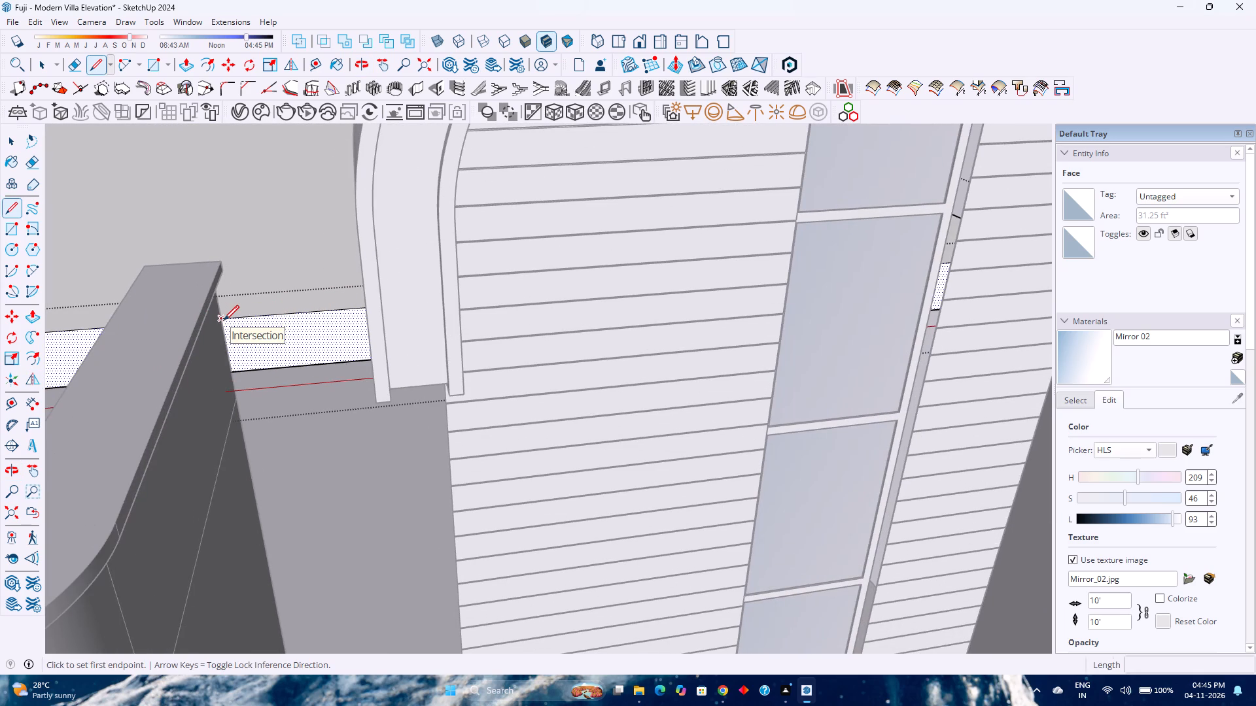
middle_click_drag(224, 320, 430, 292)
middle_click(430, 292)
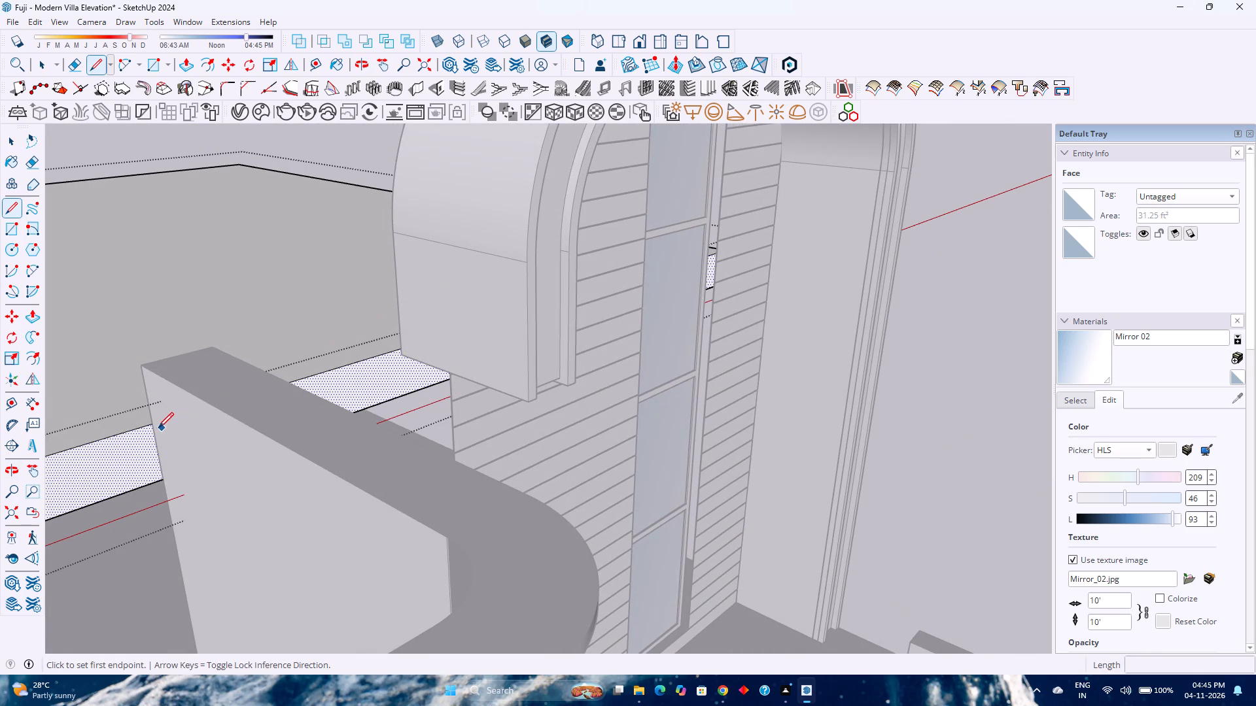
left_click(163, 479)
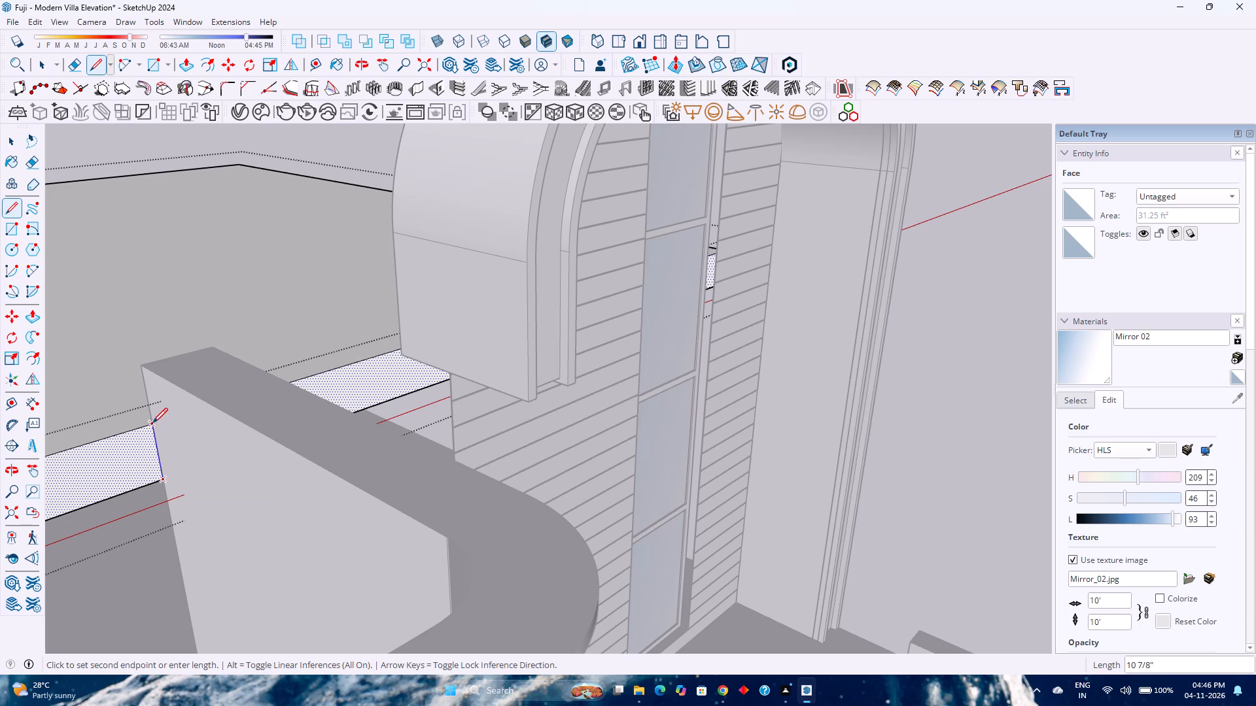
scroll(153, 425, "up", 10)
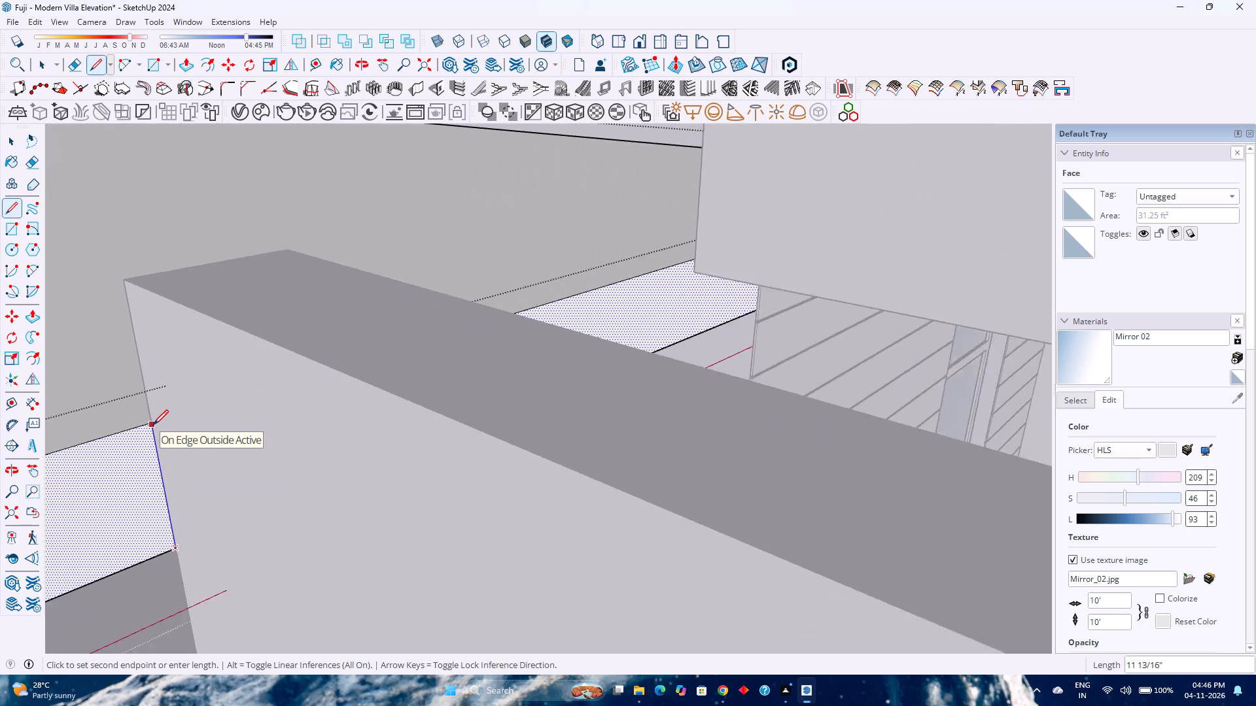
middle_click_drag(153, 425, 358, 484)
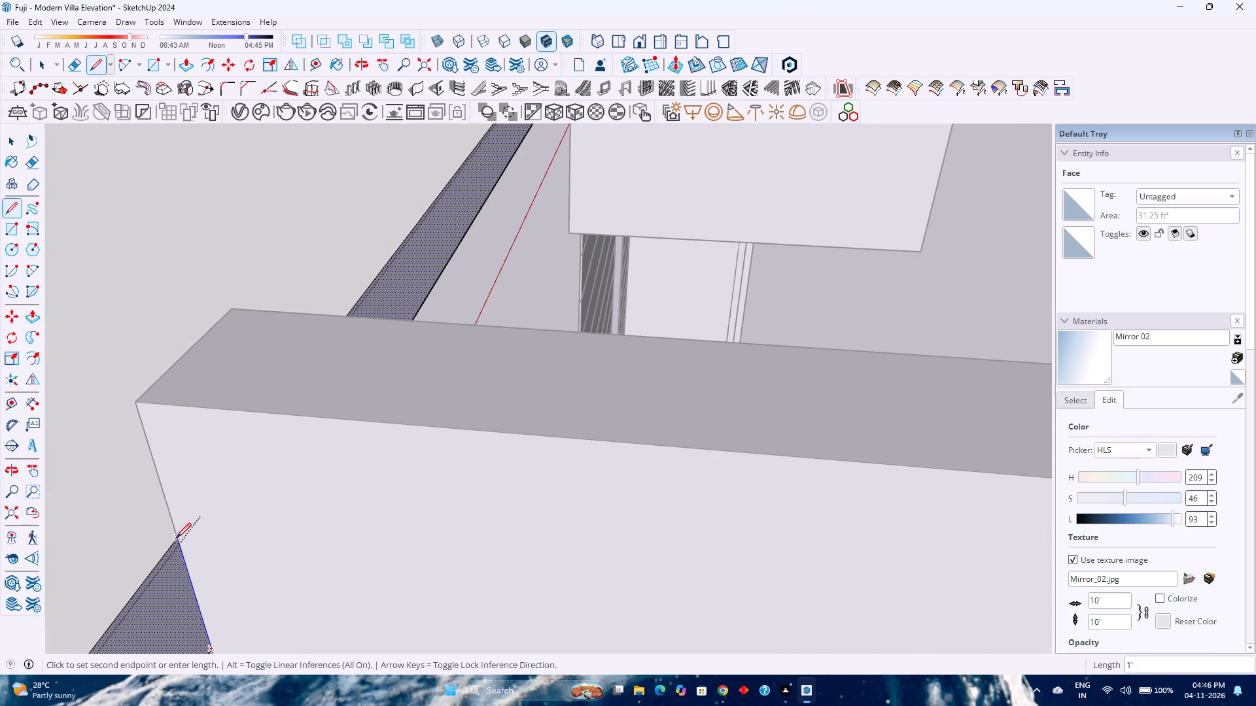
left_click(175, 538)
Draw a second vertical line across the slab's front face at the tower side of the parapet's return wall and leave the group.
scroll(176, 511, "down", 3)
middle_click_drag(285, 497, 245, 497)
middle_click_drag(235, 497, 0, 520)
scroll(4, 509, "down", 5)
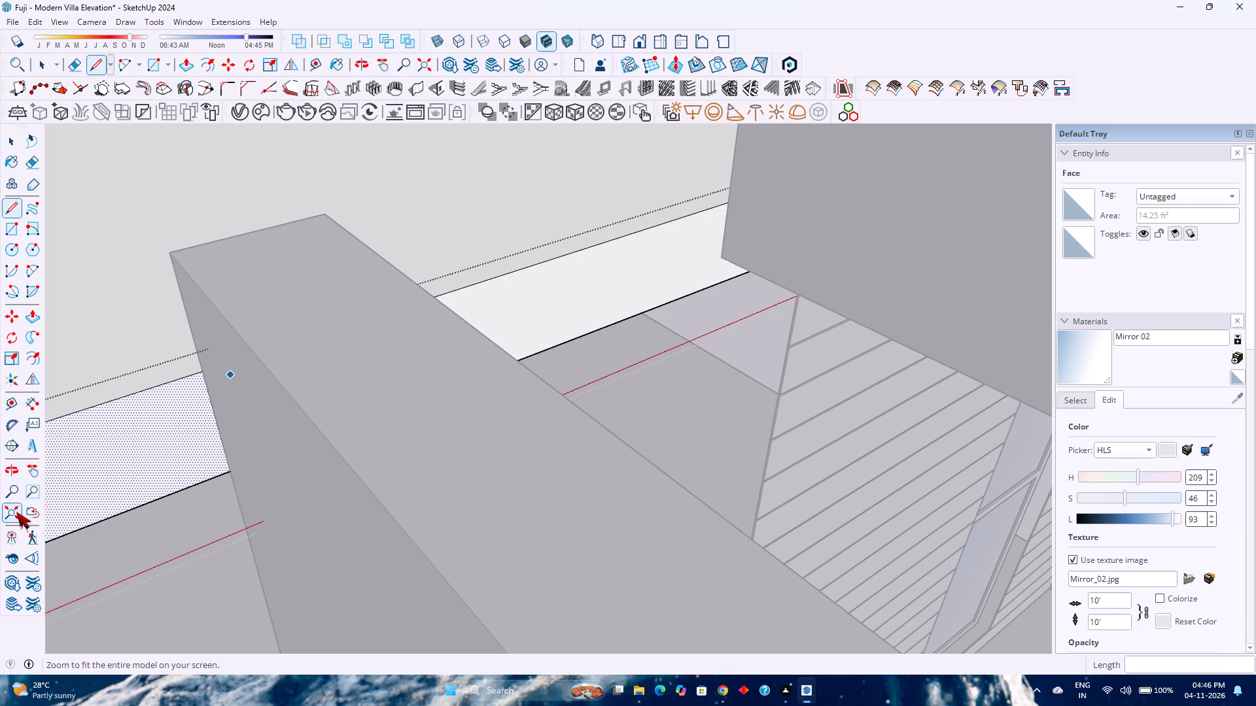
scroll(16, 512, "down", 8)
middle_click(377, 499)
middle_click_drag(374, 499, 60, 484)
middle_click(60, 484)
middle_click(60, 484)
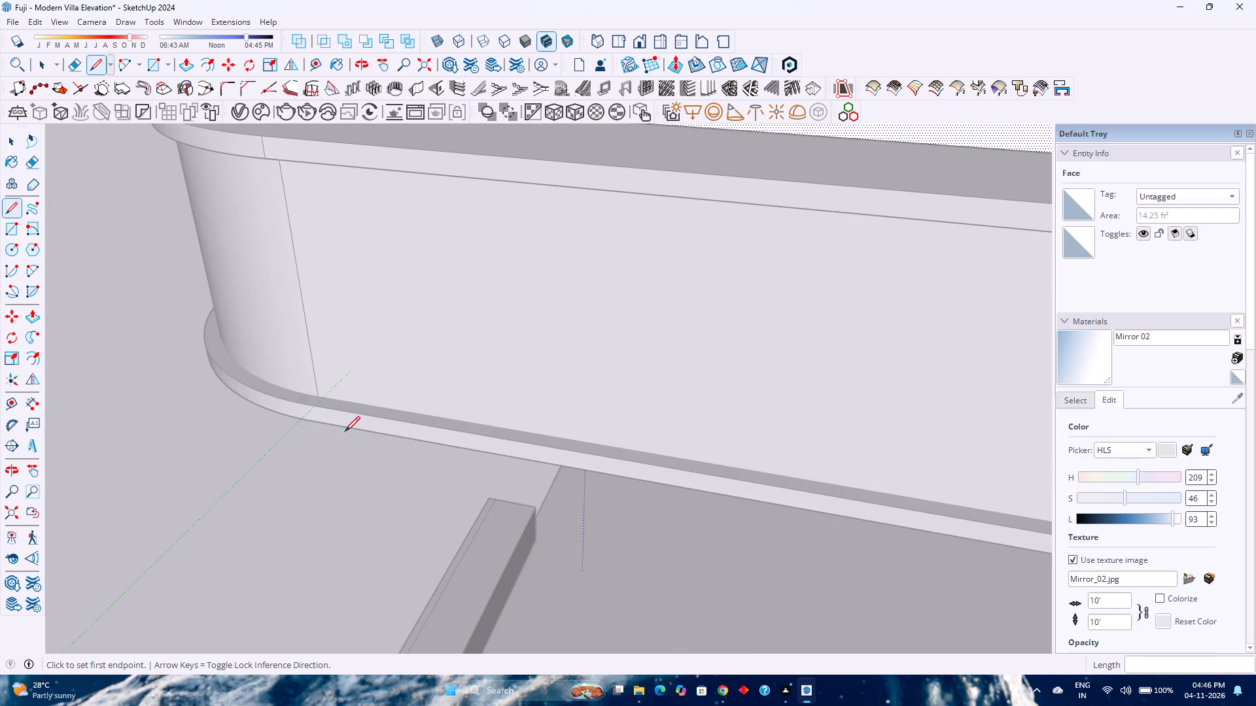
scroll(345, 431, "down", 10)
scroll(877, 358, "up", 5)
middle_click_drag(873, 355, 854, 357)
middle_click(854, 357)
left_click(587, 261)
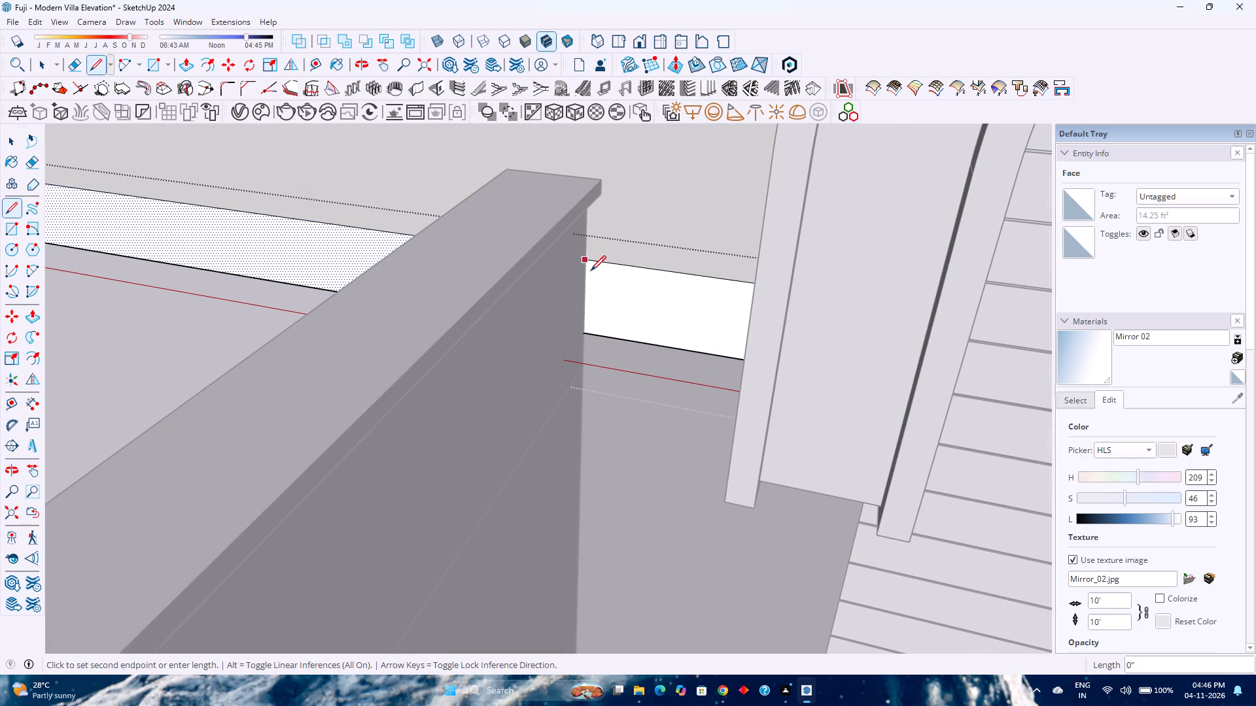
left_click(587, 331)
middle_click_drag(604, 366, 768, 417)
scroll(769, 411, "down", 17)
scroll(803, 423, "up", 1)
middle_click(803, 423)
middle_click(803, 423)
middle_click_drag(803, 423, 775, 414)
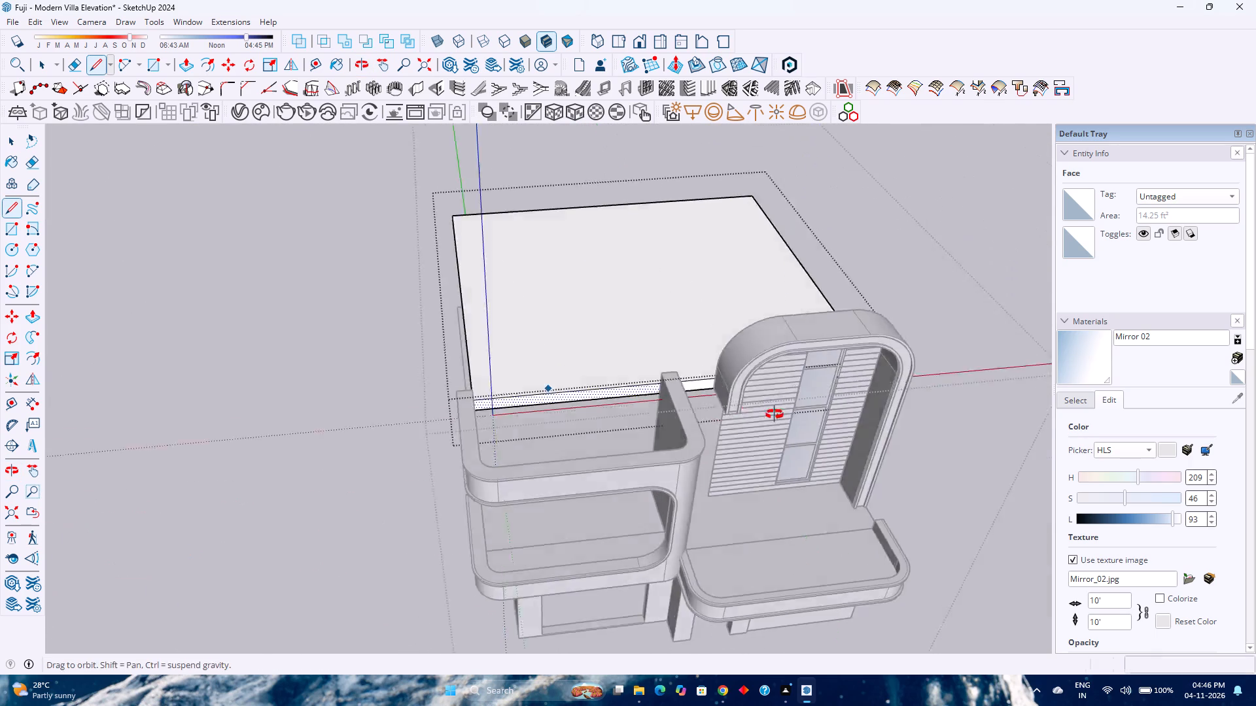
middle_click_drag(775, 414, 643, 392)
middle_click(643, 392)
scroll(643, 391, "up", 1)
scroll(645, 390, "down", 2)
key("space")
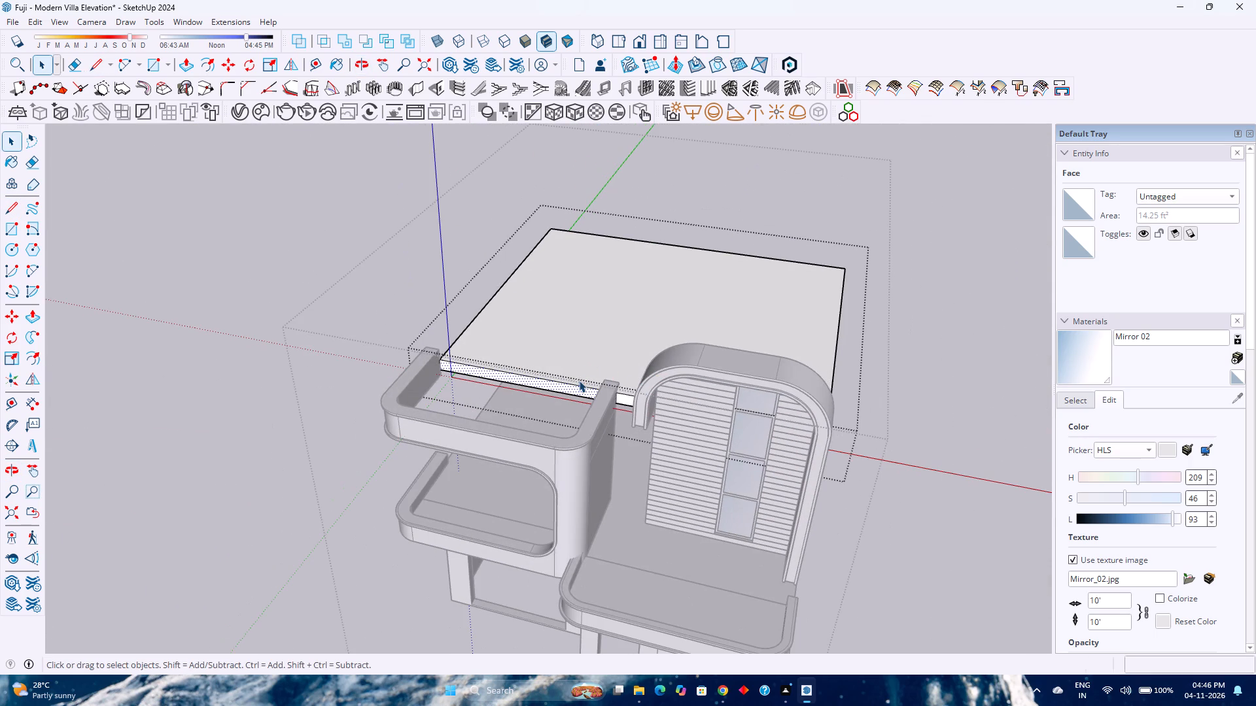
key("Escape")
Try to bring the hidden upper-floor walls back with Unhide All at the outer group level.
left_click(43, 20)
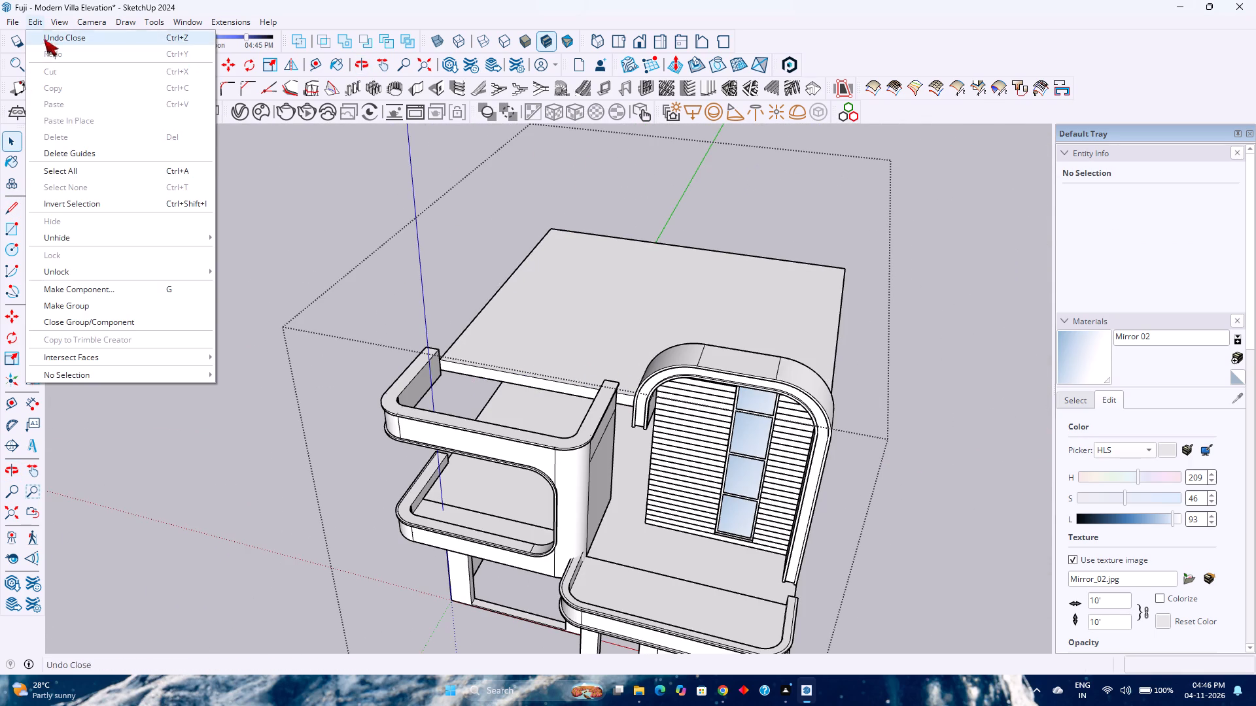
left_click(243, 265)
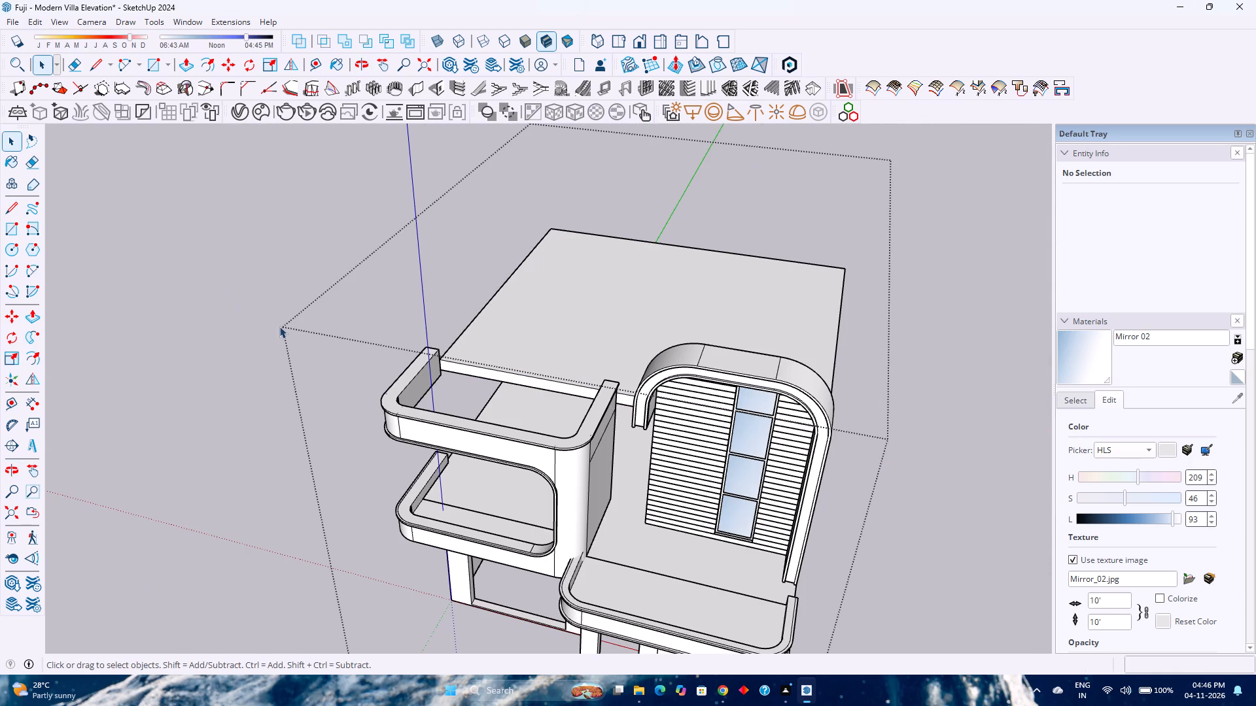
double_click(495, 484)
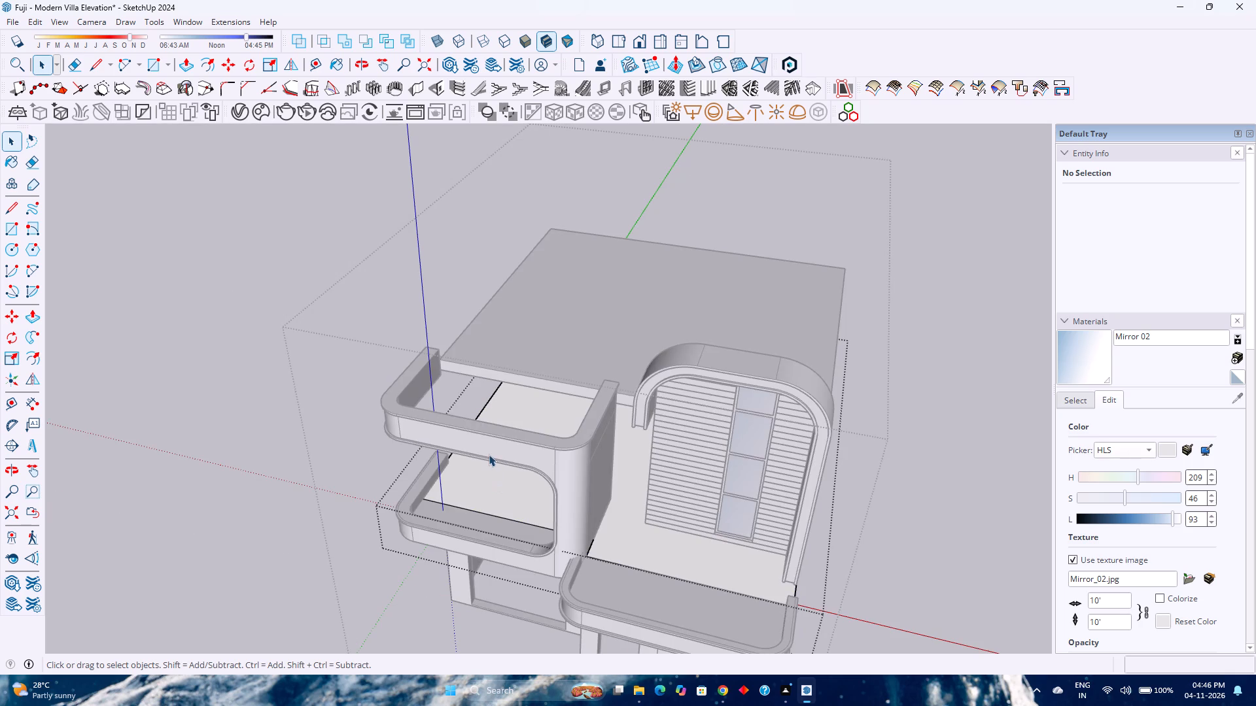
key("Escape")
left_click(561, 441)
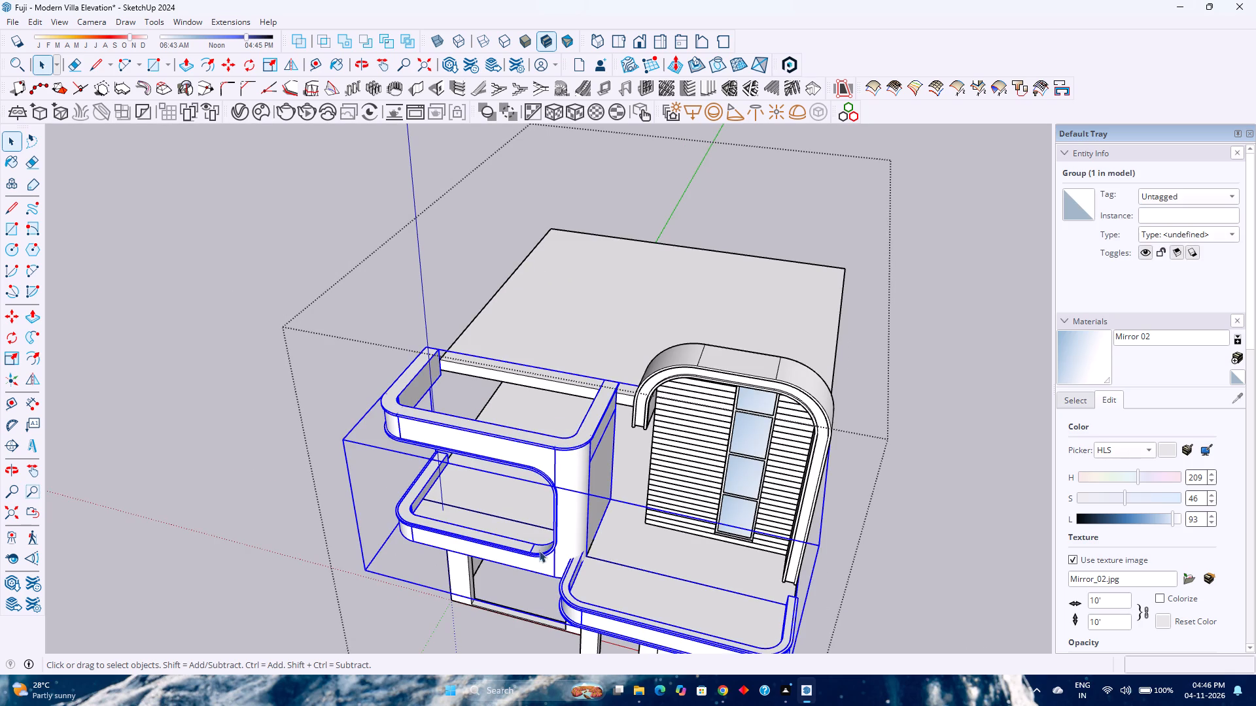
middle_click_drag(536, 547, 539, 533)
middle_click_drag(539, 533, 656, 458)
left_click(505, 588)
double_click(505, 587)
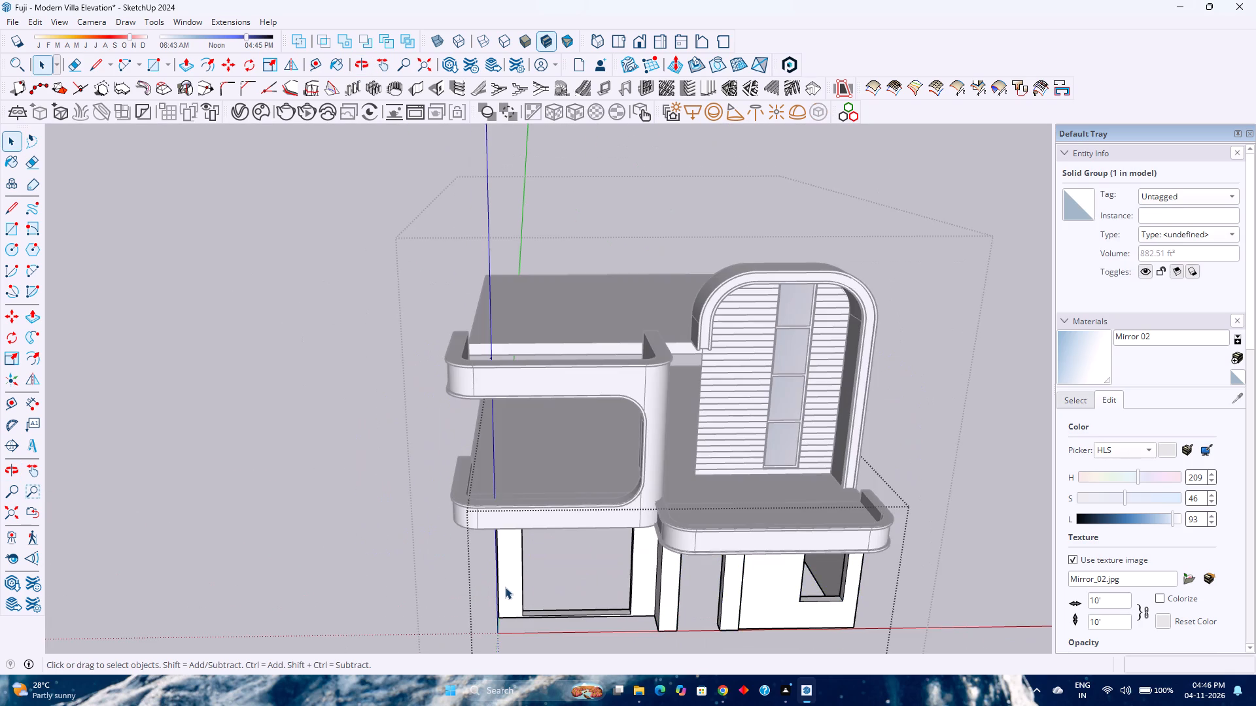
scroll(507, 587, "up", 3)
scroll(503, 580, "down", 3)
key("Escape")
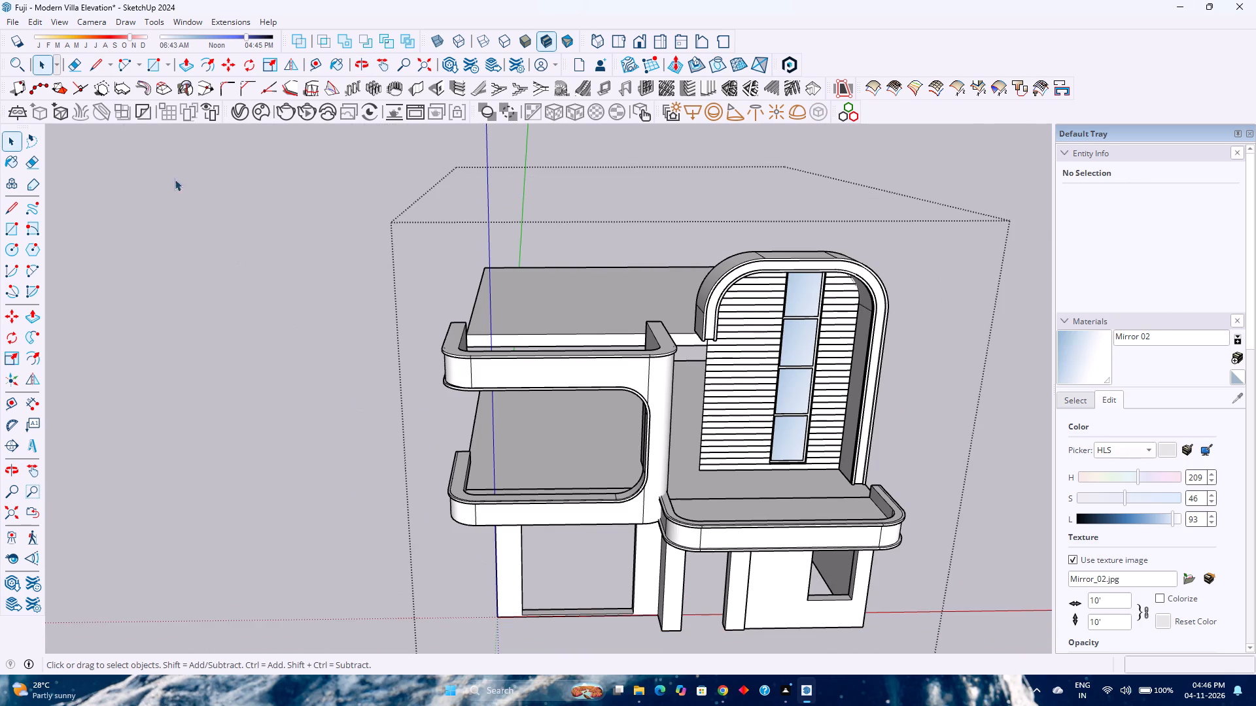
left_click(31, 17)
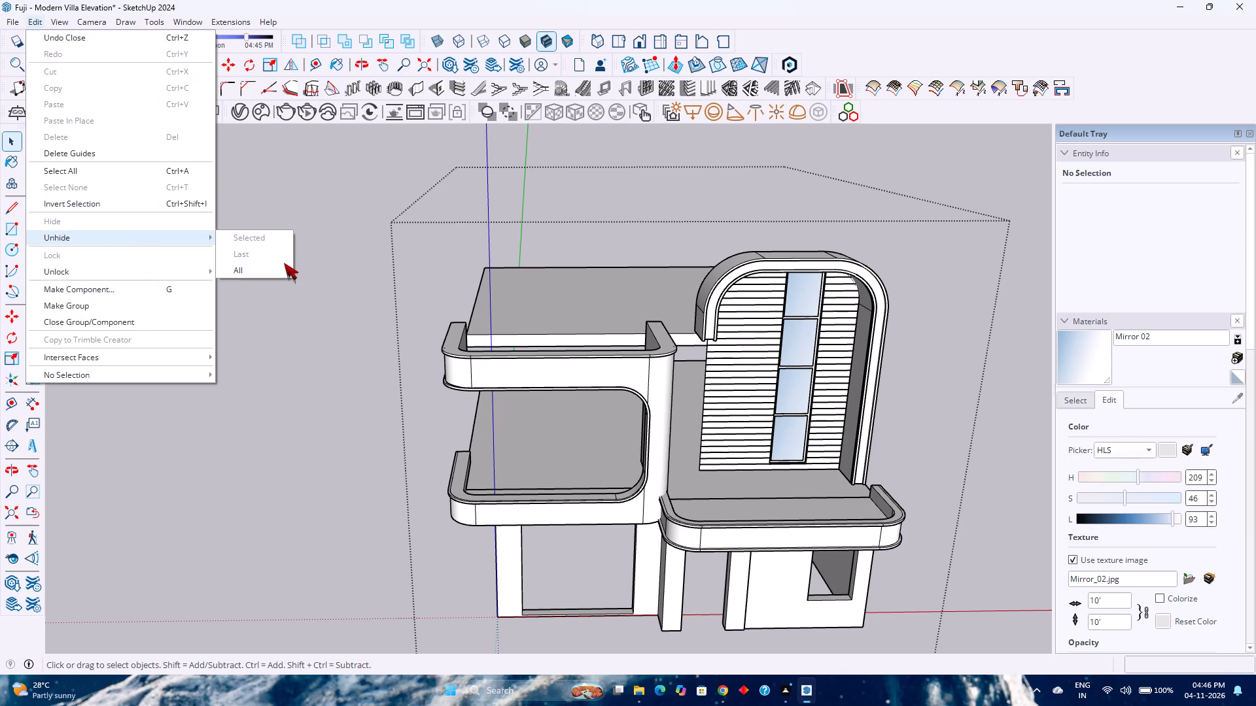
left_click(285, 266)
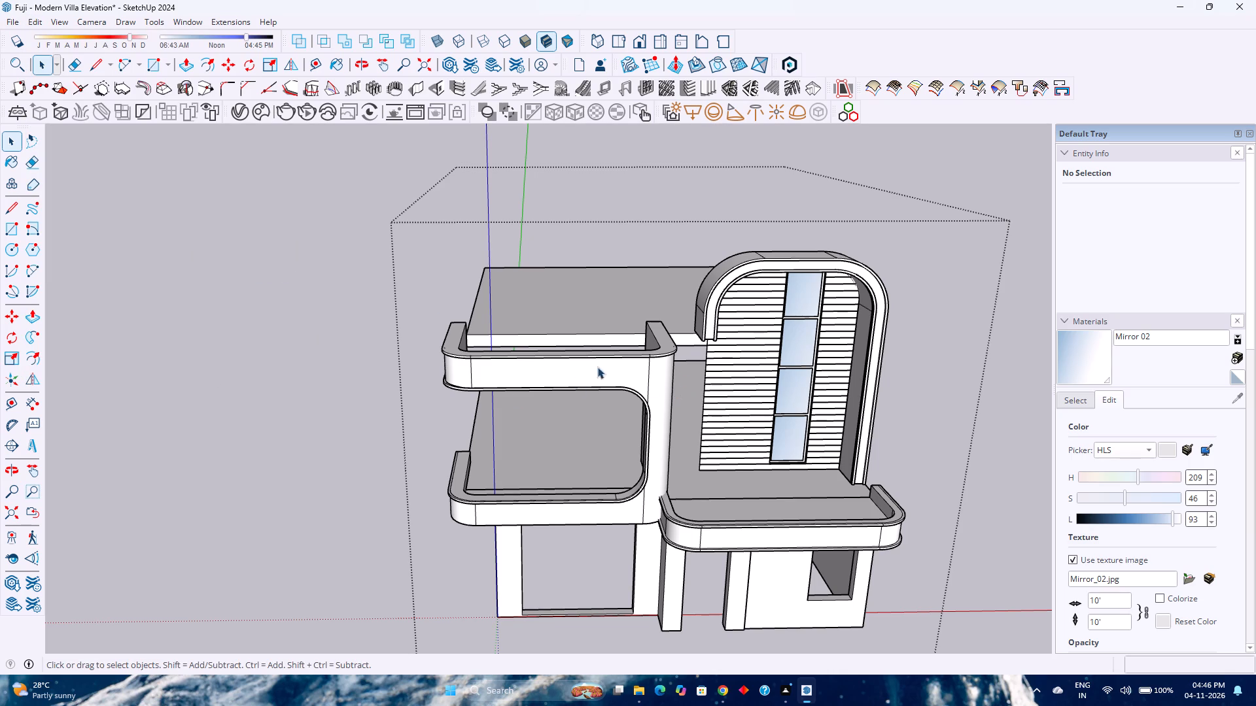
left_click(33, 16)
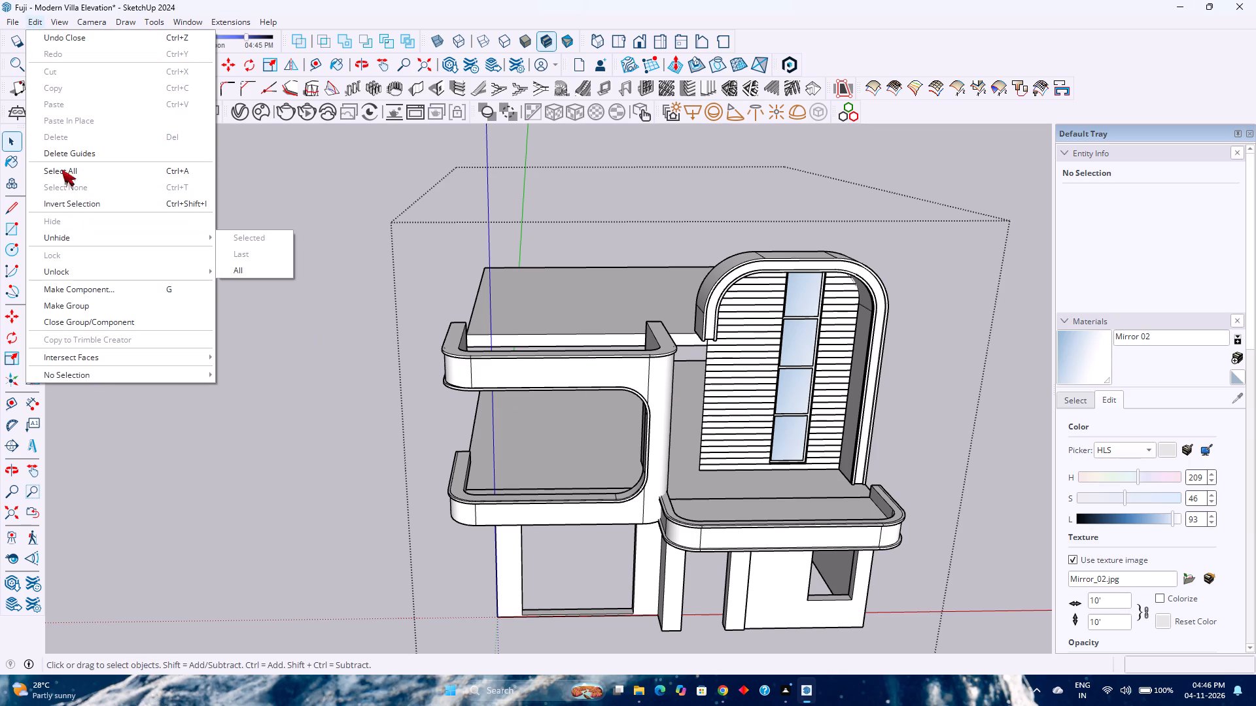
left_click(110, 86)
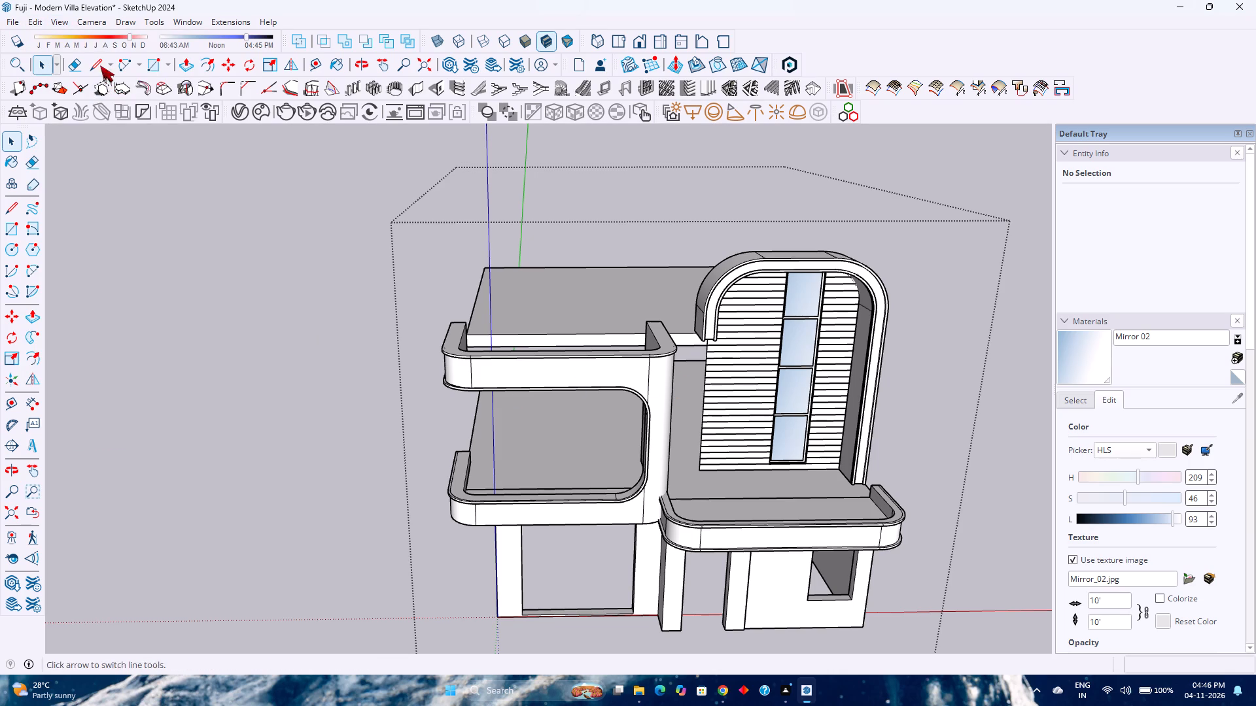
Turn on the display of hidden geometry and turn off the display of hidden objects.
left_click(61, 25)
left_click(94, 73)
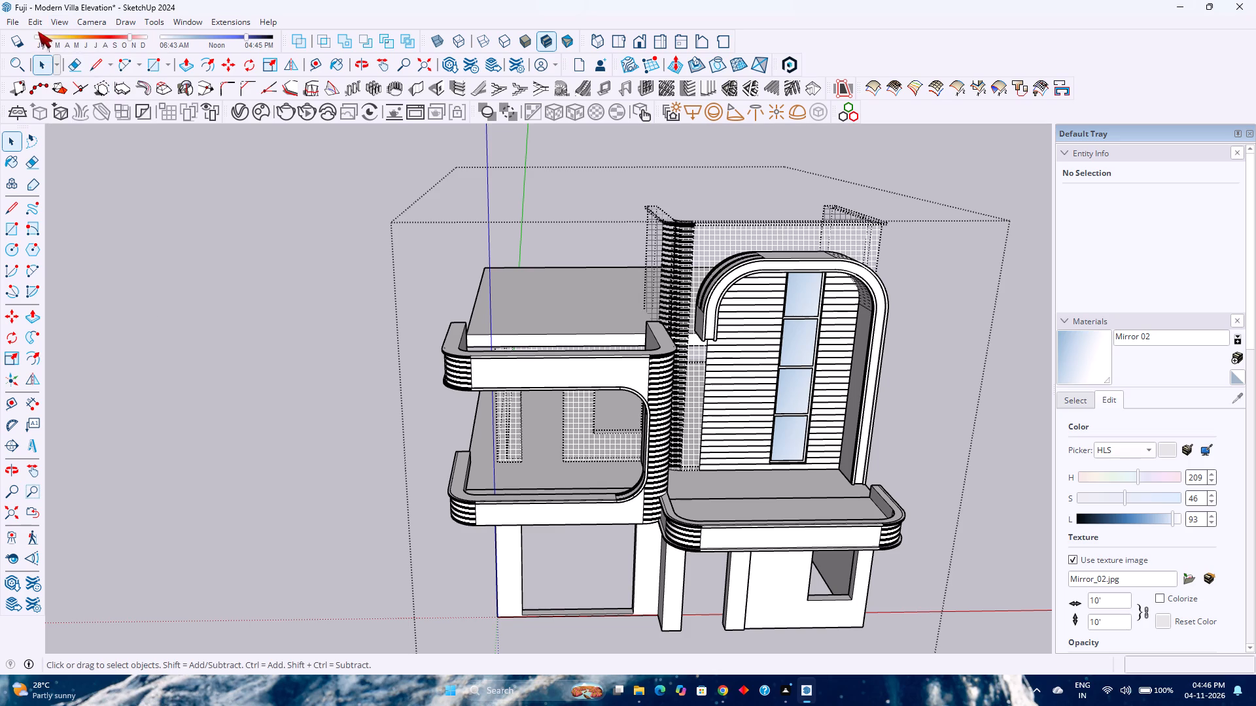
left_click(37, 23)
double_click(55, 21)
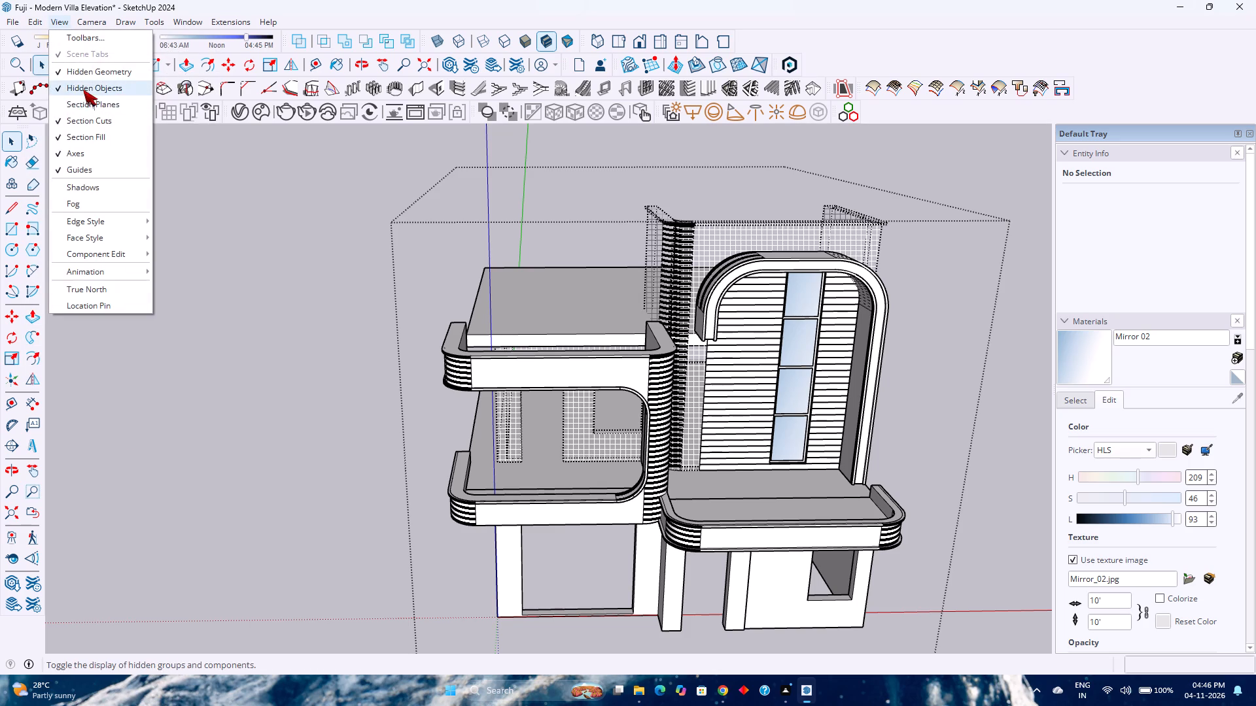
left_click(83, 88)
Unhide all the hidden upper-floor wall geometry inside the walls group and leave the group.
double_click(696, 254)
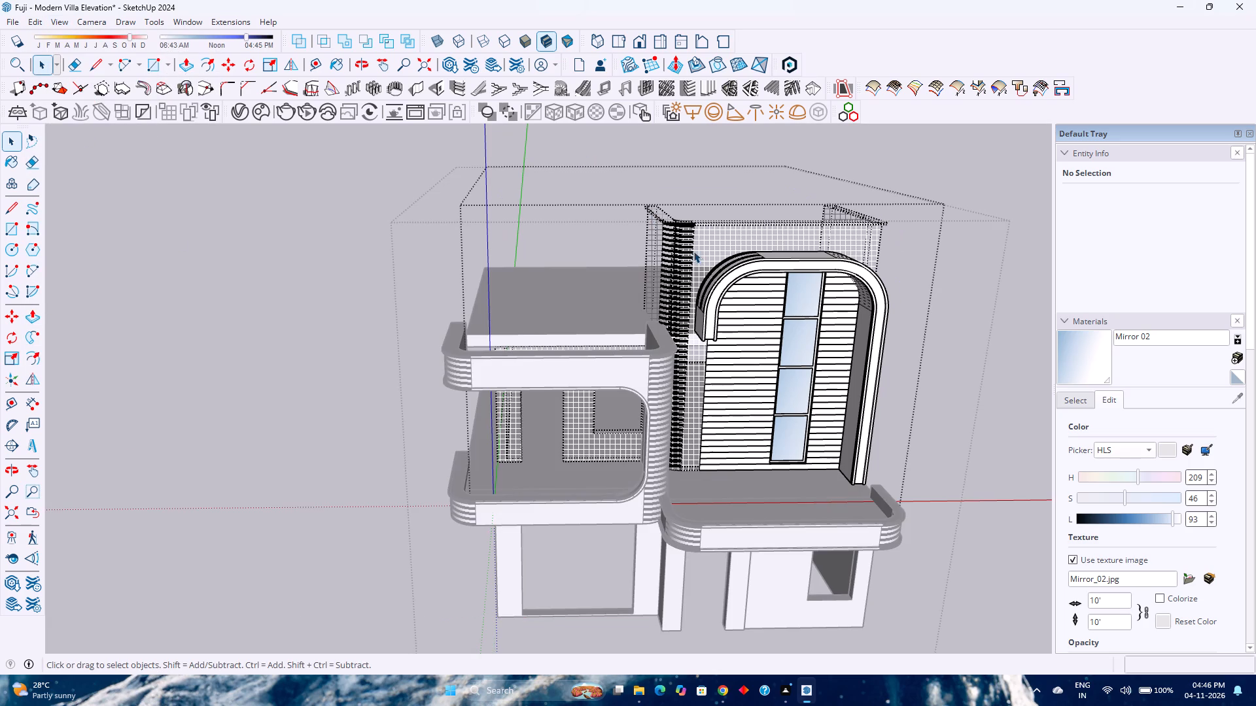
triple_click(690, 246)
right_click(690, 243)
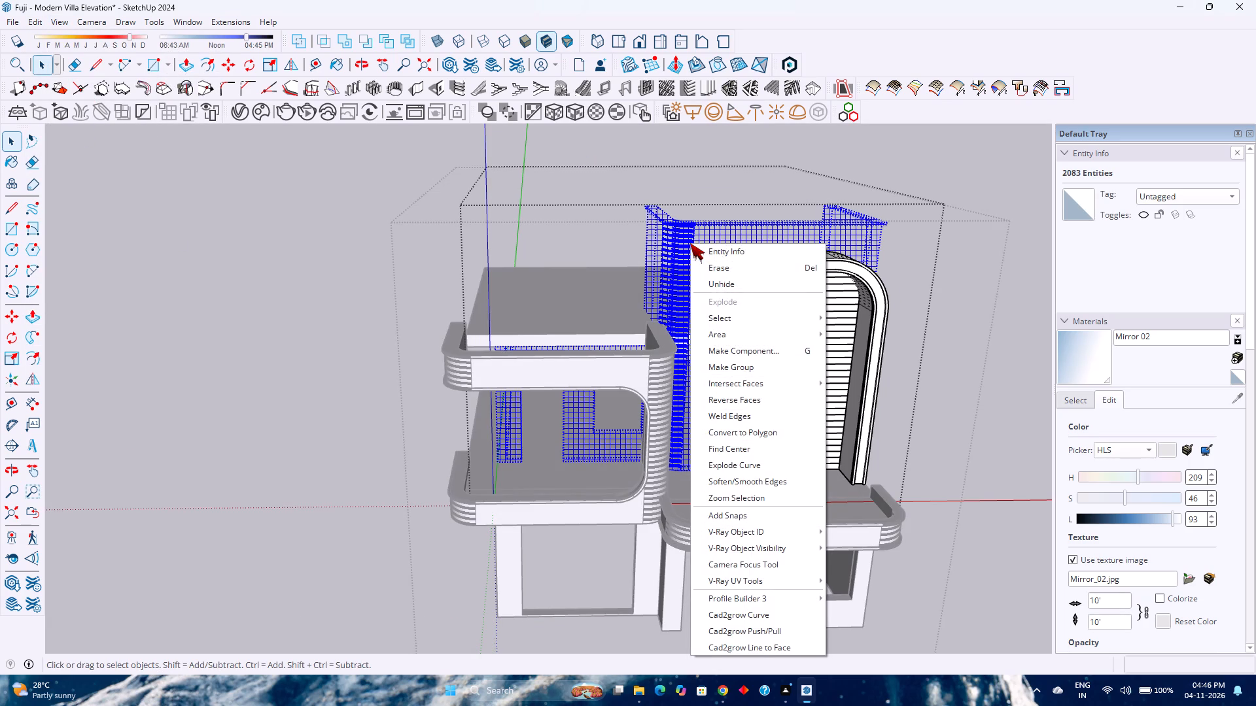
left_click(710, 282)
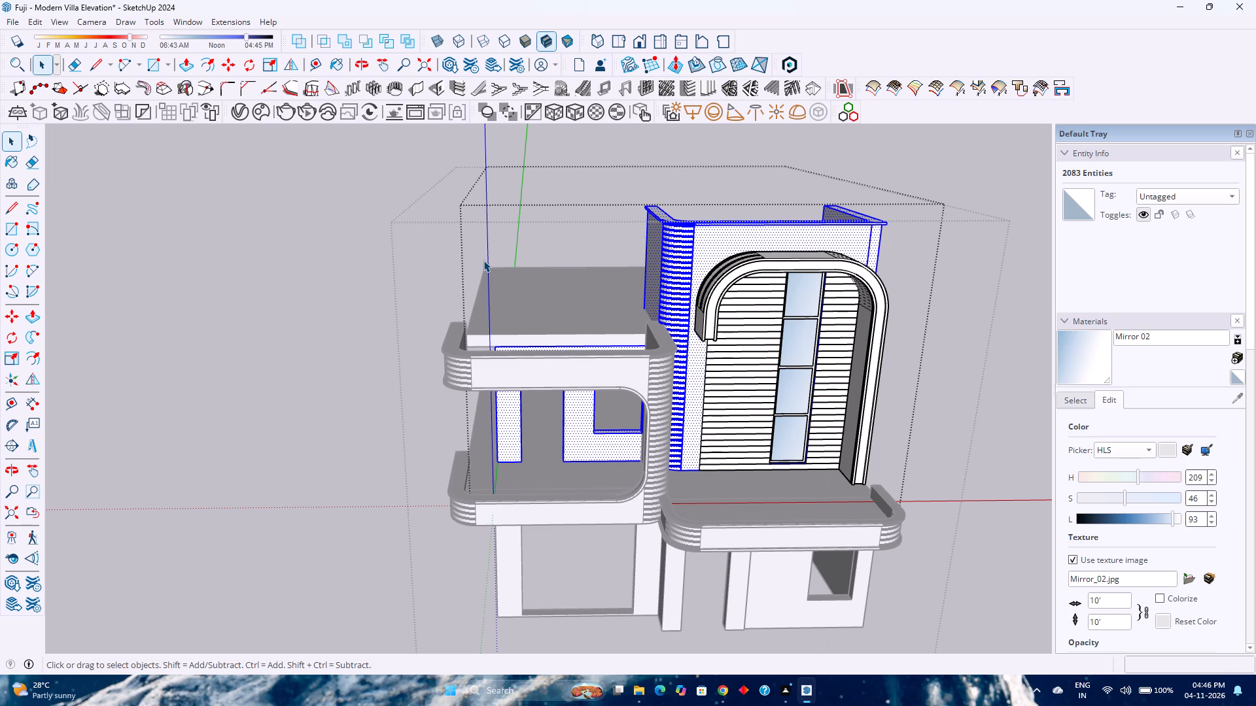
key("Escape")
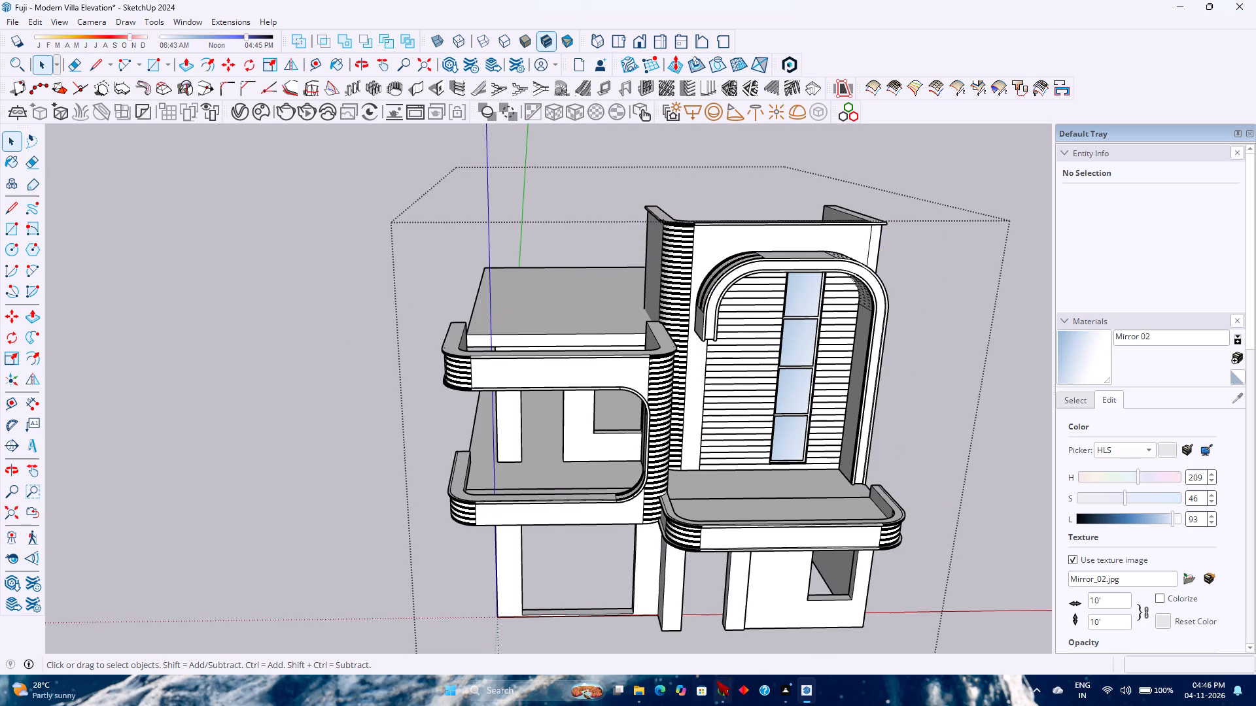
key("Escape")
Select the whole model and save the file.
scroll(608, 358, "up", 2)
scroll(606, 358, "down", 3)
middle_click_drag(655, 367, 571, 402)
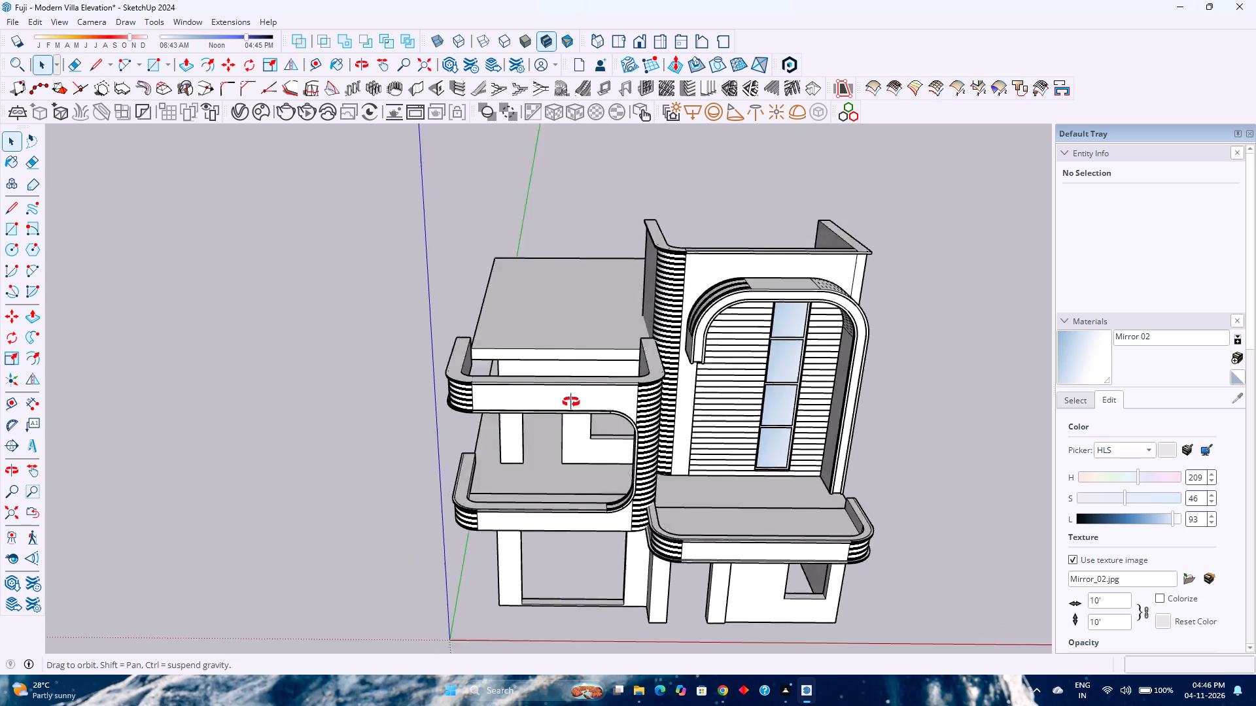
middle_click_drag(571, 402, 353, 410)
middle_click(351, 411)
key("ctrl+a")
scroll(593, 395, "up", 2)
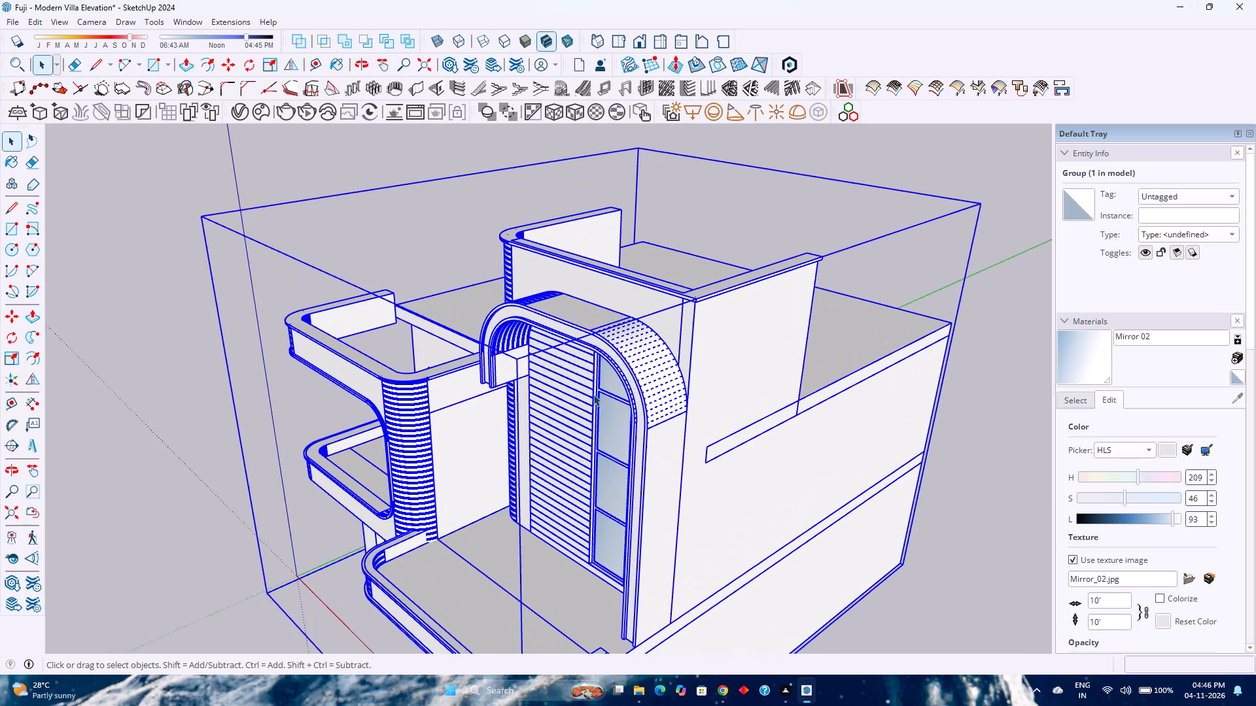
key("ctrl+s")
Inside the roof slab group, push the front face section between the tower's parapet side walls back 8' 9" to the walls' rear ends.
middle_click(599, 408)
middle_click_drag(605, 409, 625, 426)
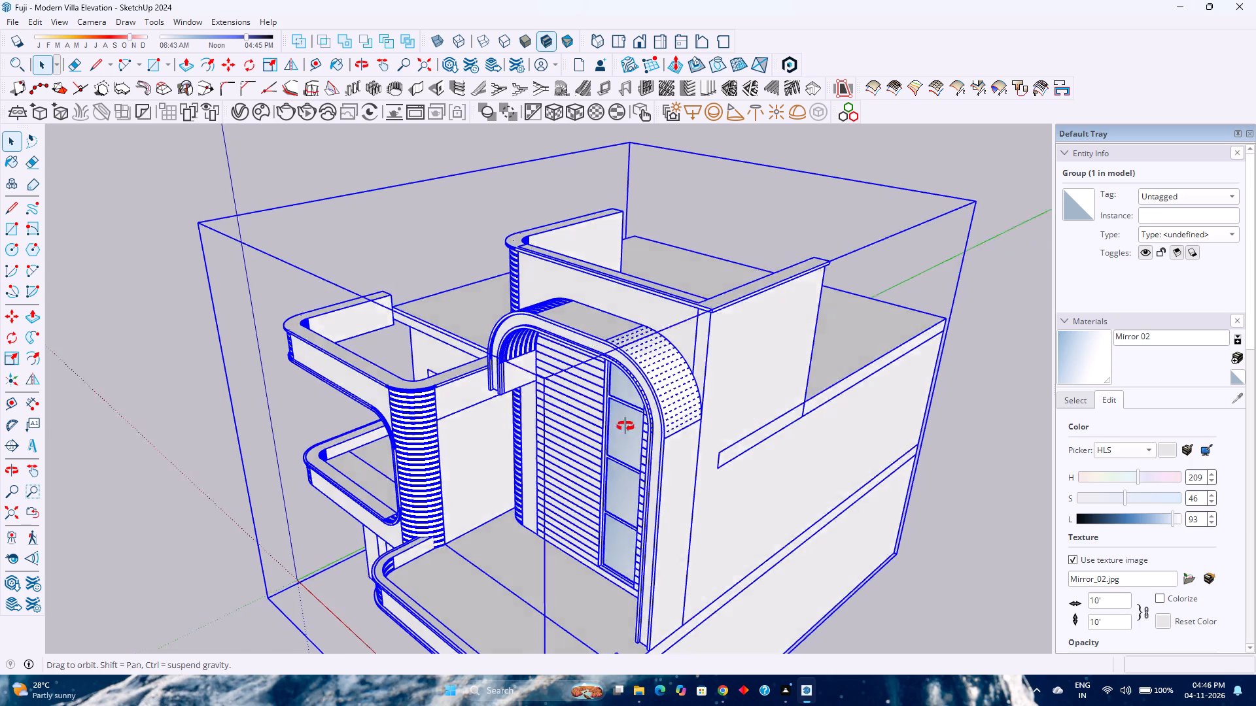
middle_click_drag(625, 426, 907, 502)
middle_click(907, 502)
scroll(650, 375, "up", 2)
left_click(606, 385)
double_click(574, 385)
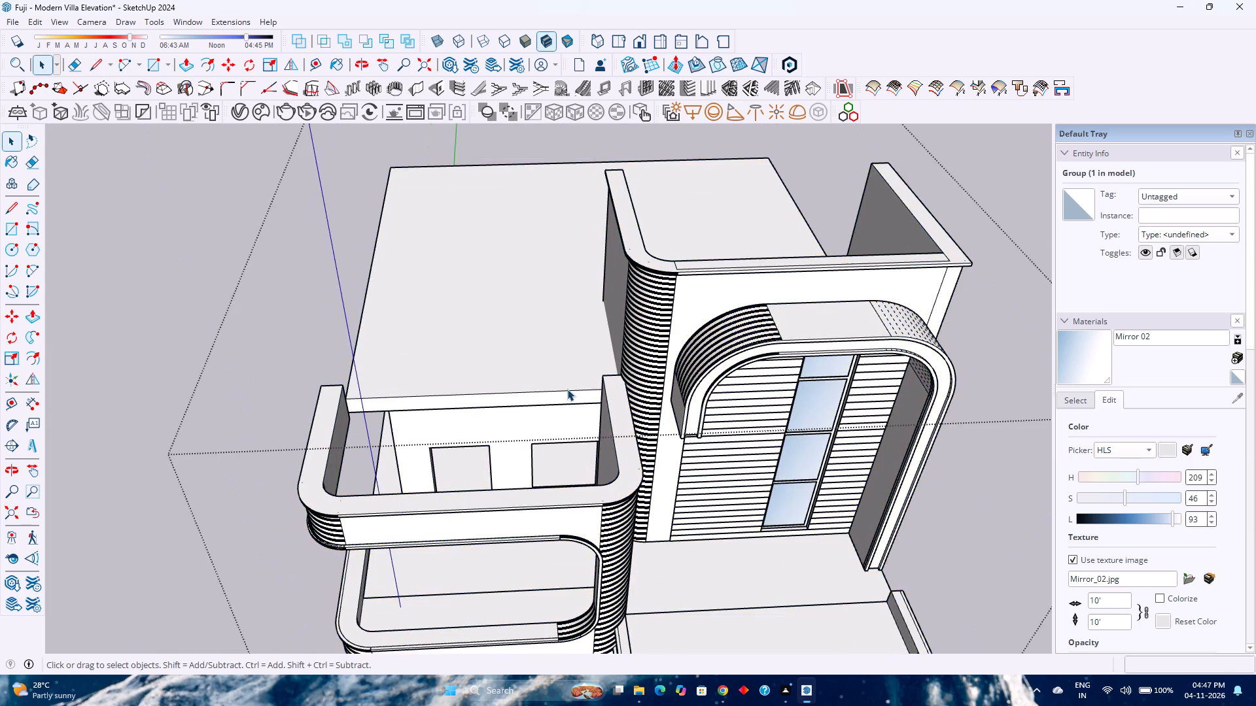
scroll(567, 389, "up", 4)
double_click(567, 389)
scroll(568, 389, "up", 3)
middle_click_drag(613, 392, 379, 487)
middle_click_drag(379, 487, 371, 489)
scroll(358, 479, "down", 4)
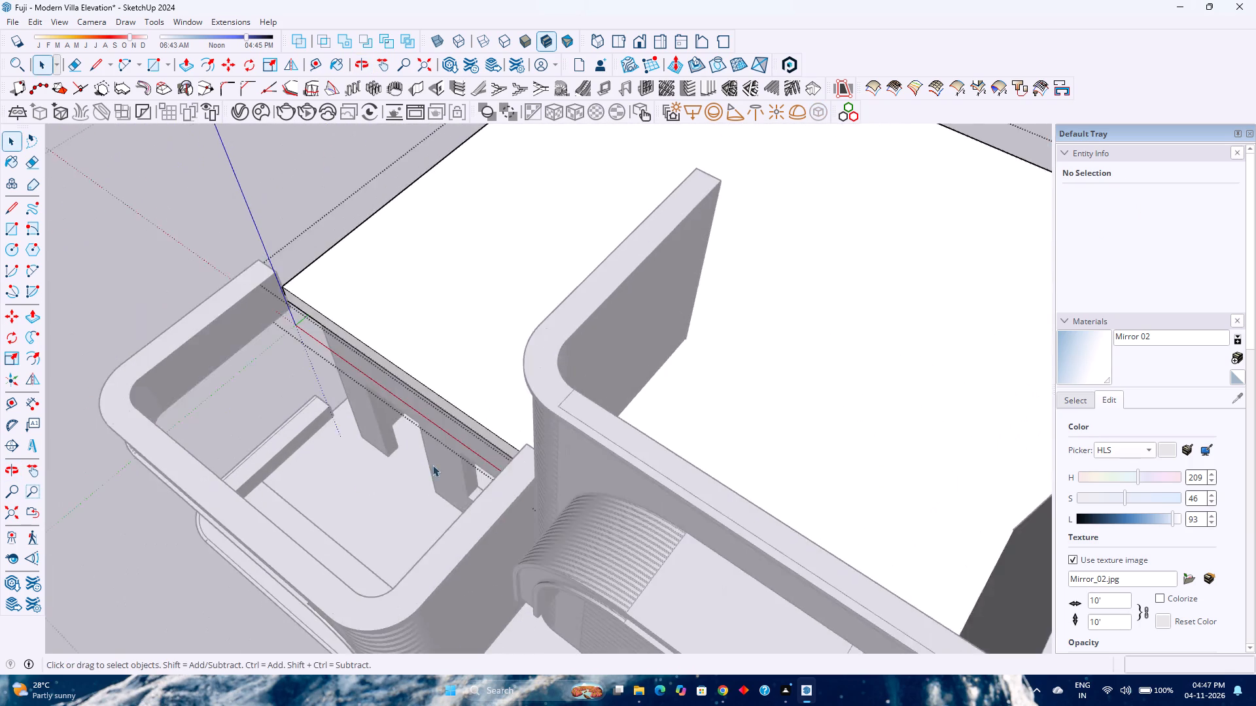
middle_click_drag(629, 437, 595, 324)
scroll(604, 324, "down", 3)
middle_click_drag(744, 346, 647, 360)
scroll(666, 416, "up", 1)
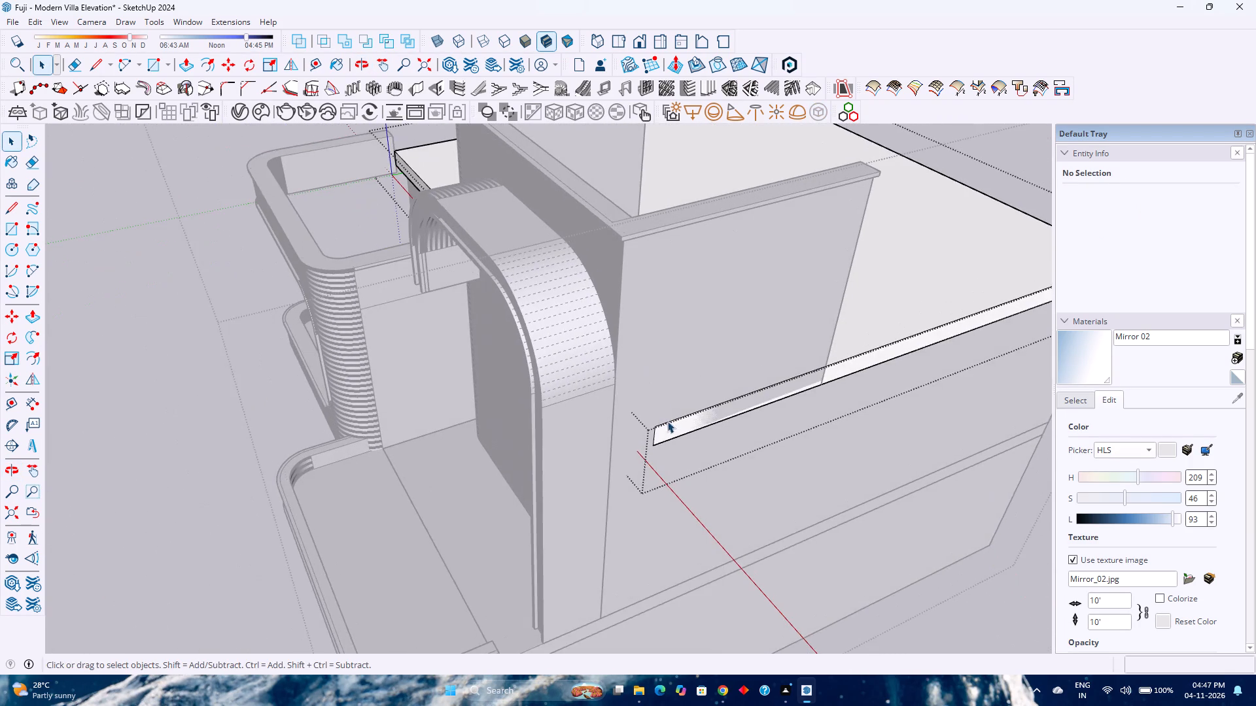
scroll(626, 440, "up", 3)
left_click(662, 427)
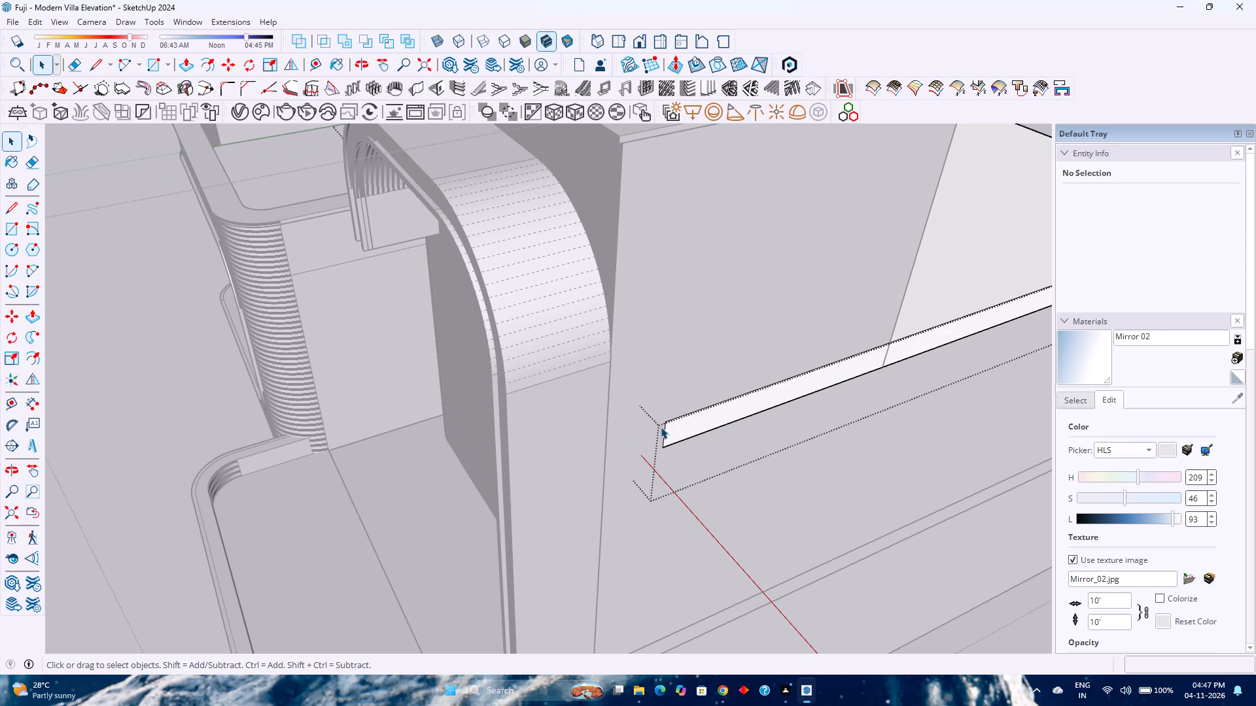
key("p")
left_click(656, 428)
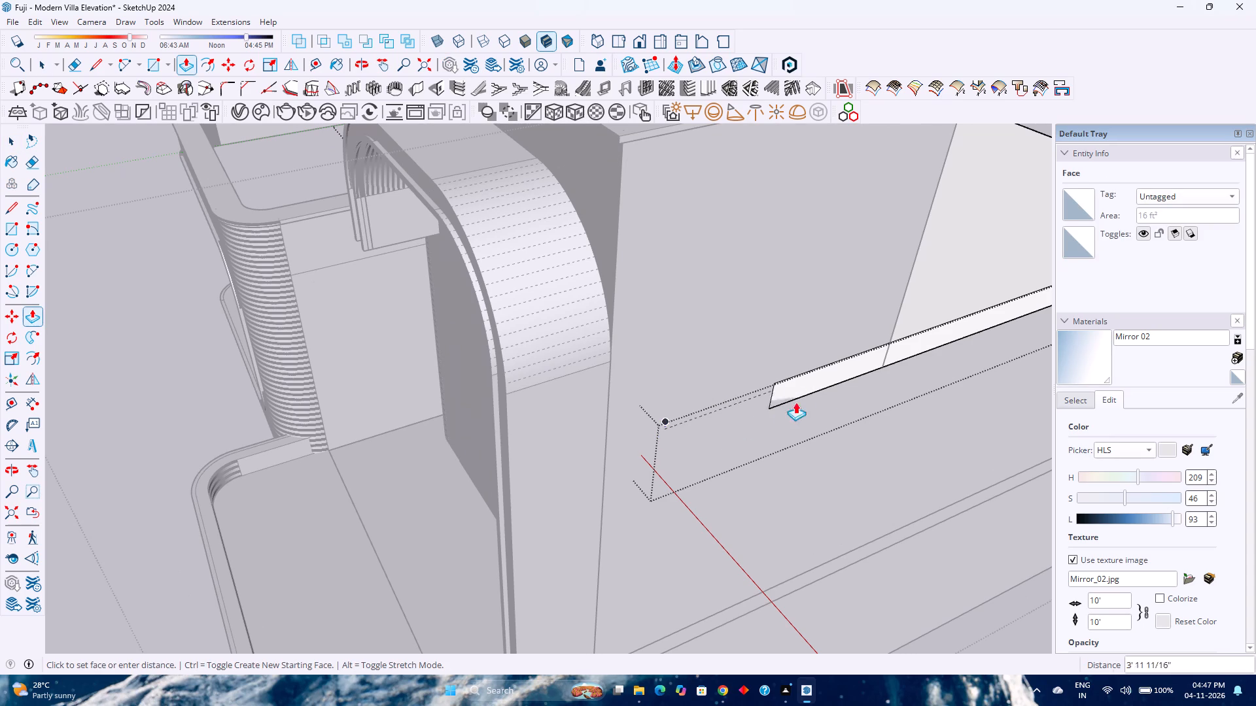
left_click(882, 360)
Pull the slab's balcony-side front face section forward 8' 3" to the inner face of the balcony parapet.
scroll(860, 339, "down", 3)
middle_click_drag(860, 339, 477, 480)
middle_click(475, 480)
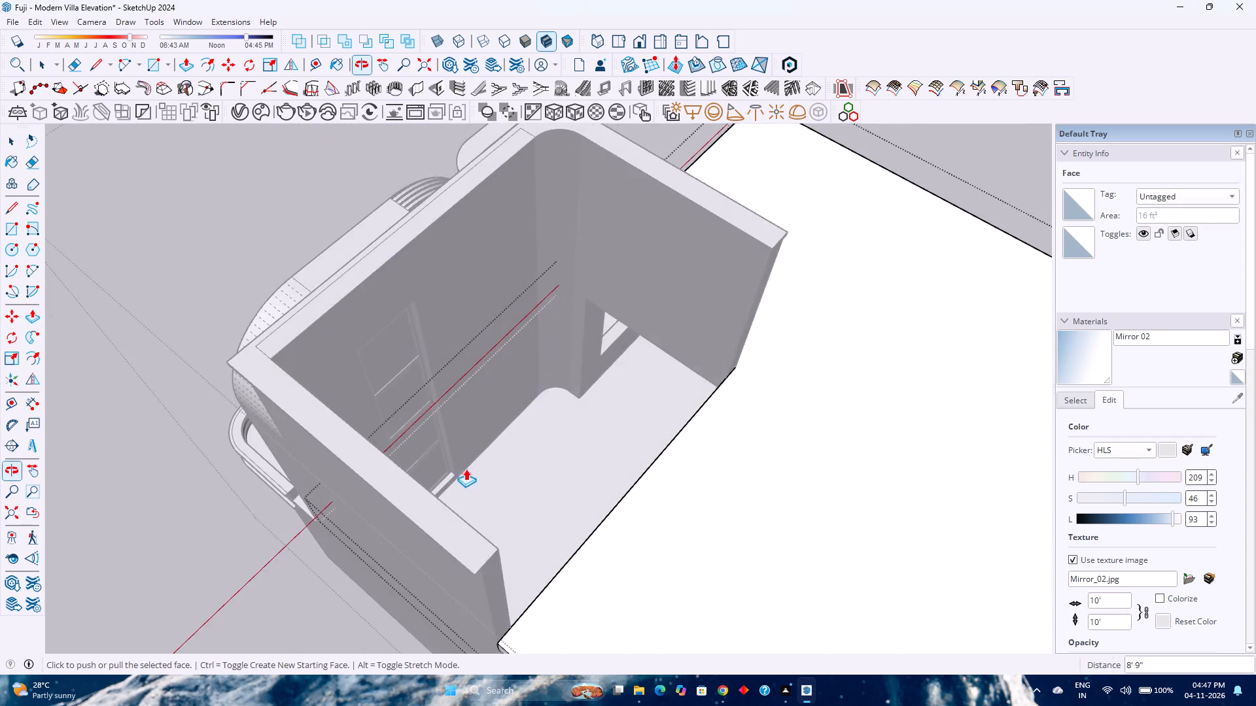
scroll(466, 463, "down", 3)
middle_click_drag(519, 448, 311, 477)
middle_click(311, 477)
scroll(559, 423, "up", 2)
middle_click_drag(559, 423, 327, 448)
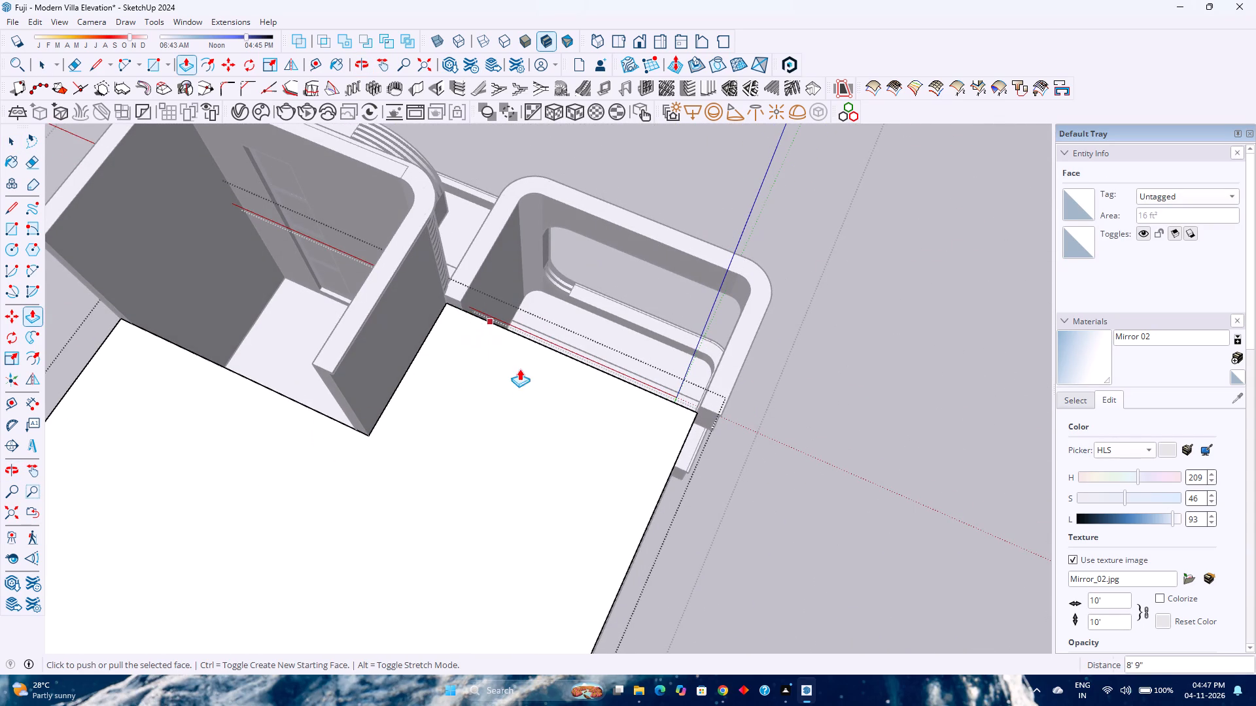
scroll(503, 401, "down", 1)
middle_click_drag(278, 461, 655, 451)
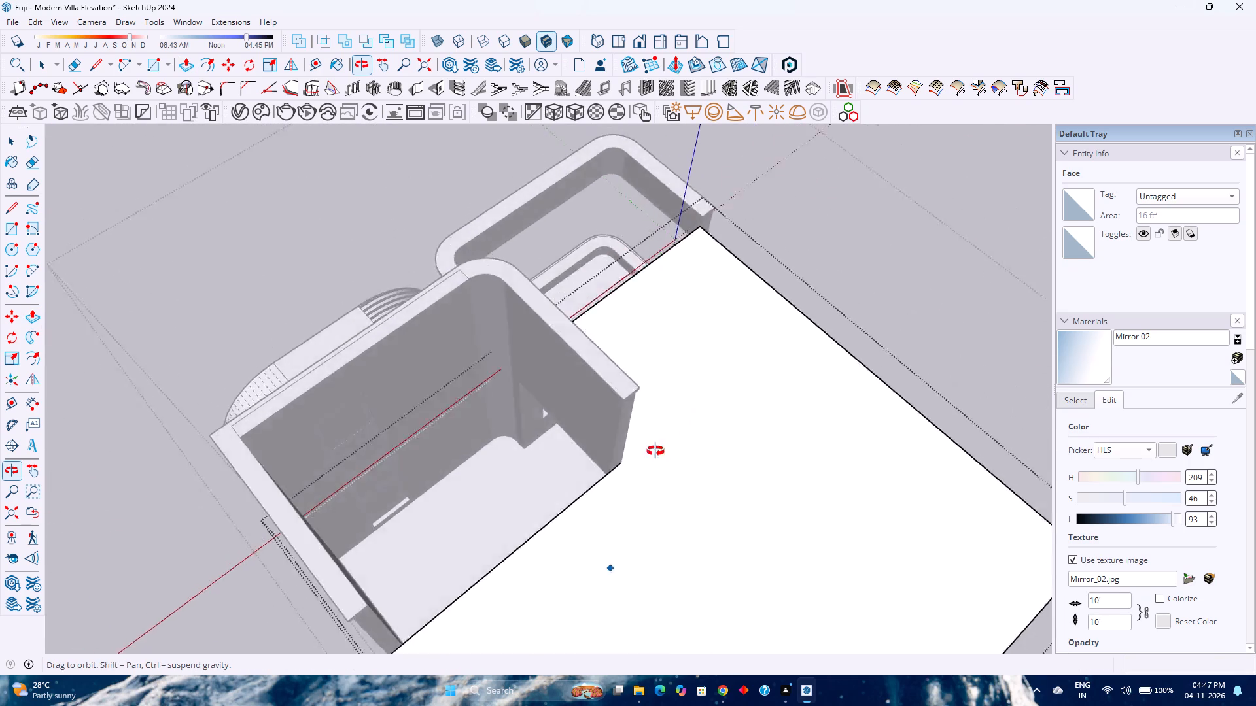
middle_click_drag(655, 451, 262, 514)
middle_click(262, 514)
scroll(331, 450, "up", 1)
middle_click_drag(328, 451, 586, 434)
middle_click(586, 434)
scroll(292, 465, "up", 2)
middle_click_drag(292, 465, 430, 444)
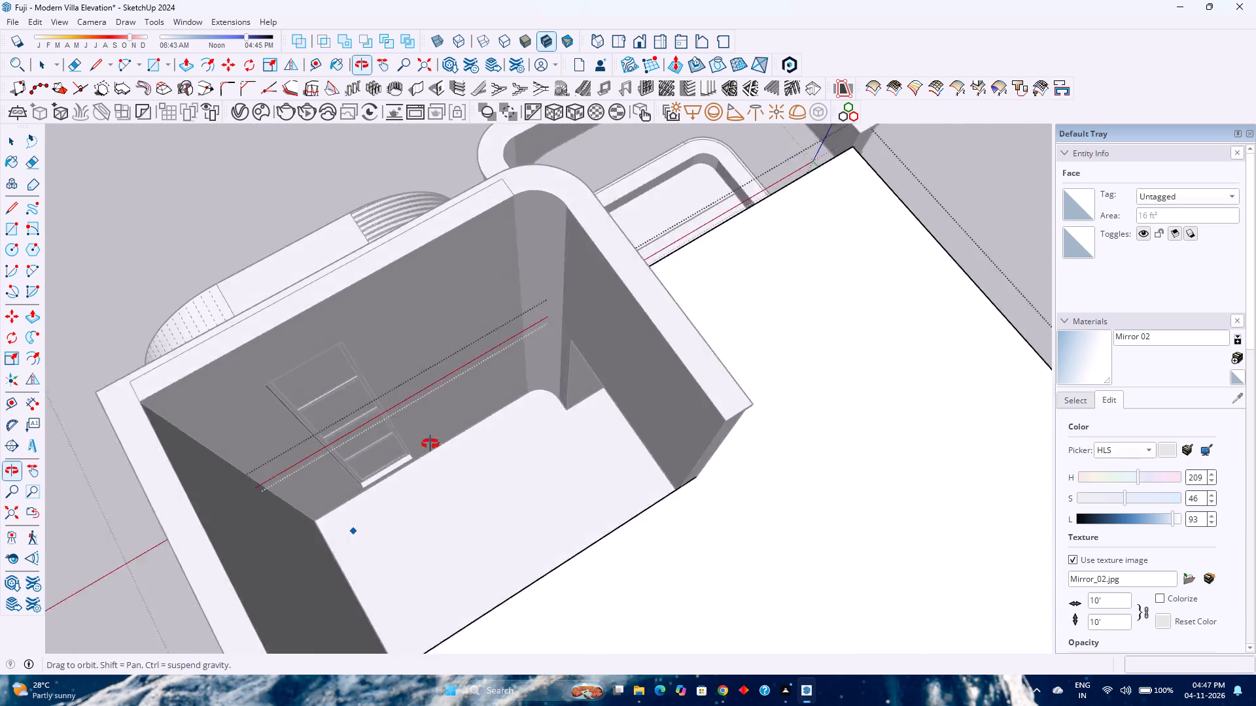
middle_click_drag(430, 444, 0, 537)
middle_click(0, 537)
scroll(602, 516, "up", 1)
middle_click_drag(595, 516, 591, 516)
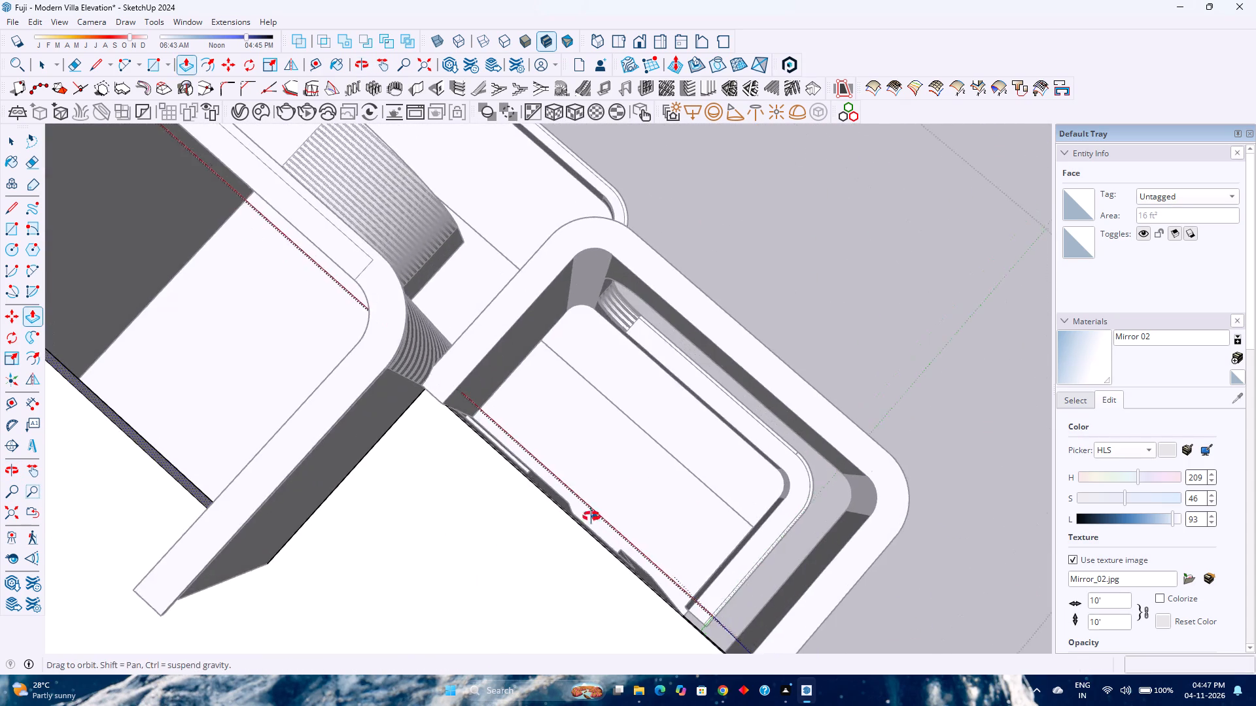
middle_click_drag(591, 516, 306, 495)
middle_click(306, 495)
scroll(447, 395, "up", 1)
middle_click_drag(453, 433, 323, 386)
middle_click(319, 384)
scroll(317, 382, "down", 2)
middle_click_drag(317, 454, 204, 423)
key("Escape")
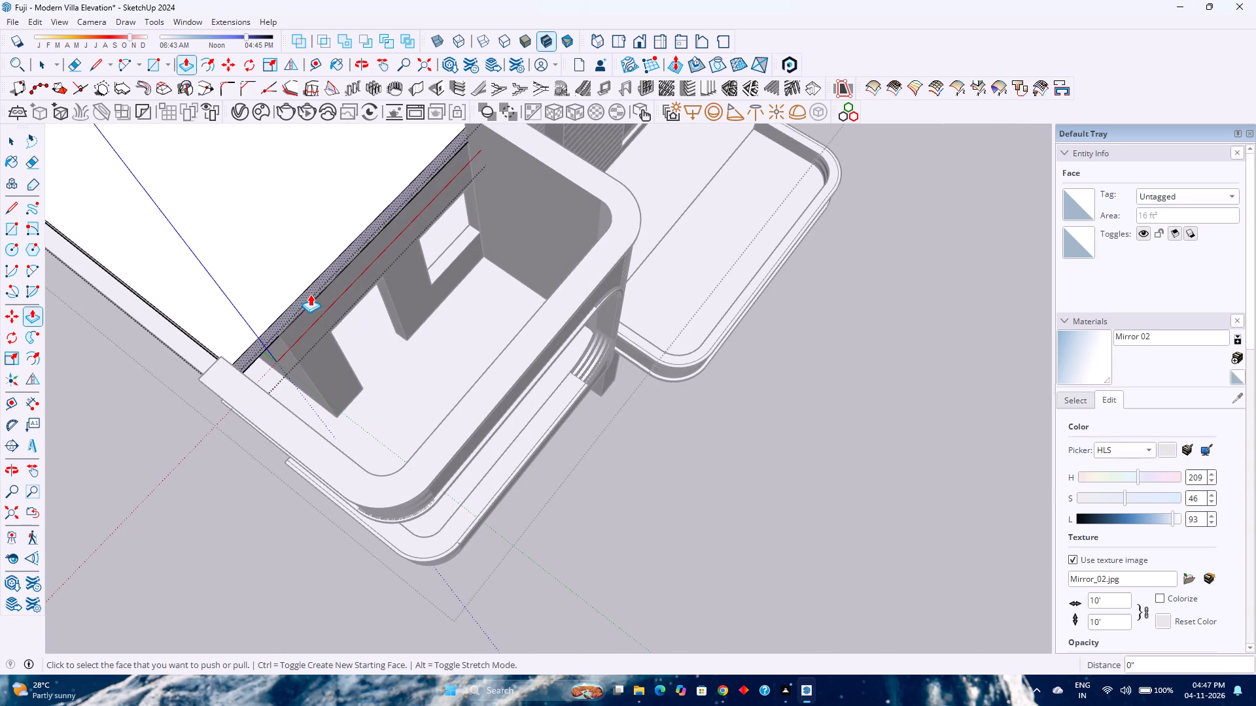
left_click(310, 294)
left_click(478, 383)
Place guides with the Tape Measure along the slab edges at the inner faces of the parapet's return wall and front wall.
middle_click_drag(472, 386, 476, 389)
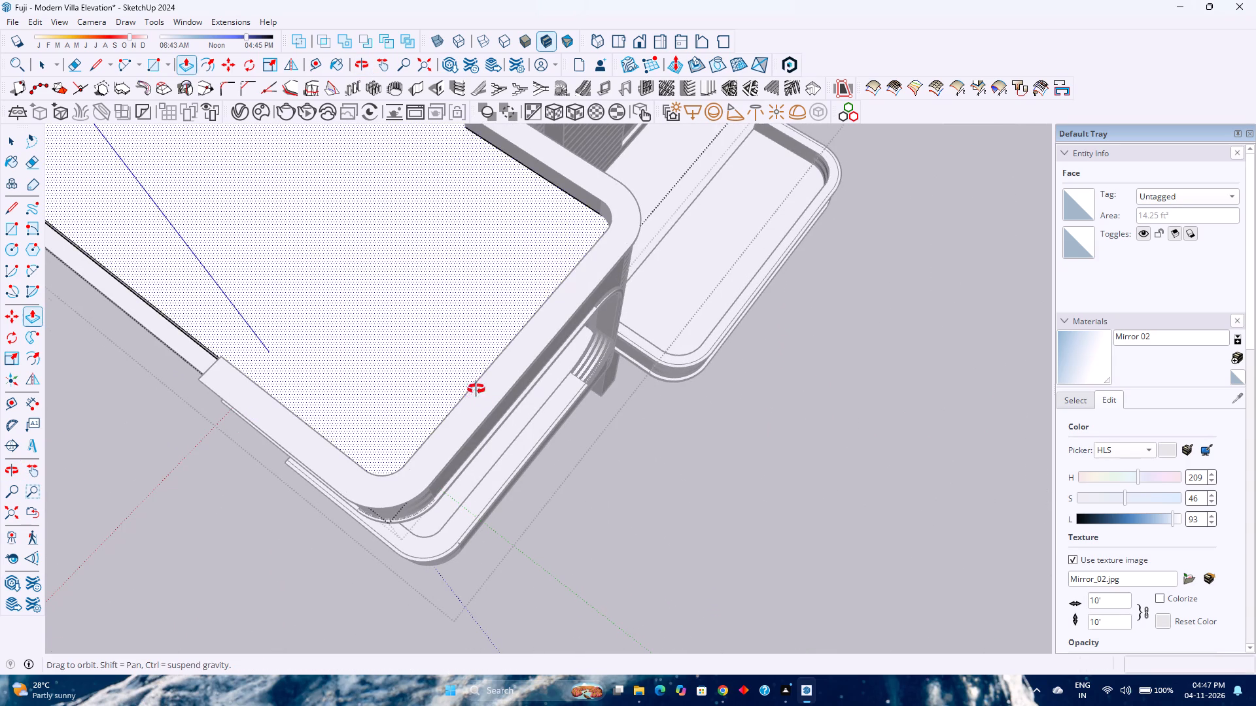
middle_click_drag(476, 389, 807, 376)
middle_click(807, 376)
scroll(599, 377, "up", 3)
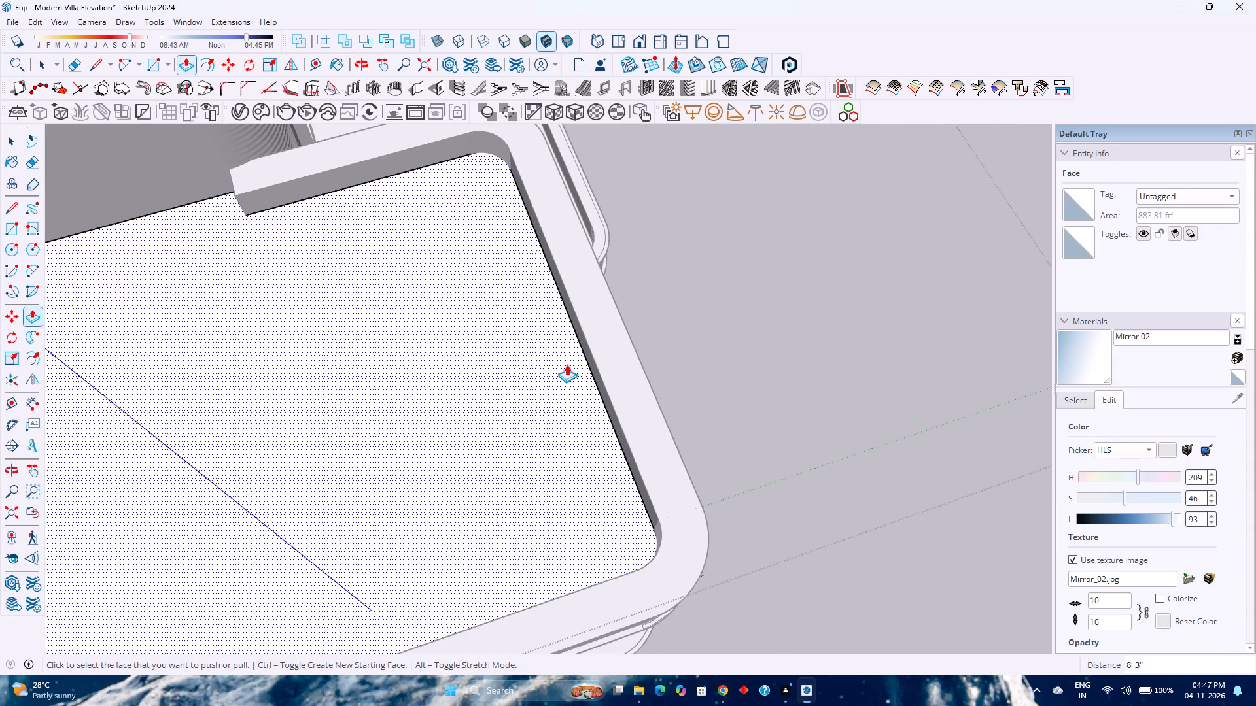
middle_click_drag(567, 364, 648, 440, "shift")
middle_click(648, 440)
scroll(489, 291, "up", 4)
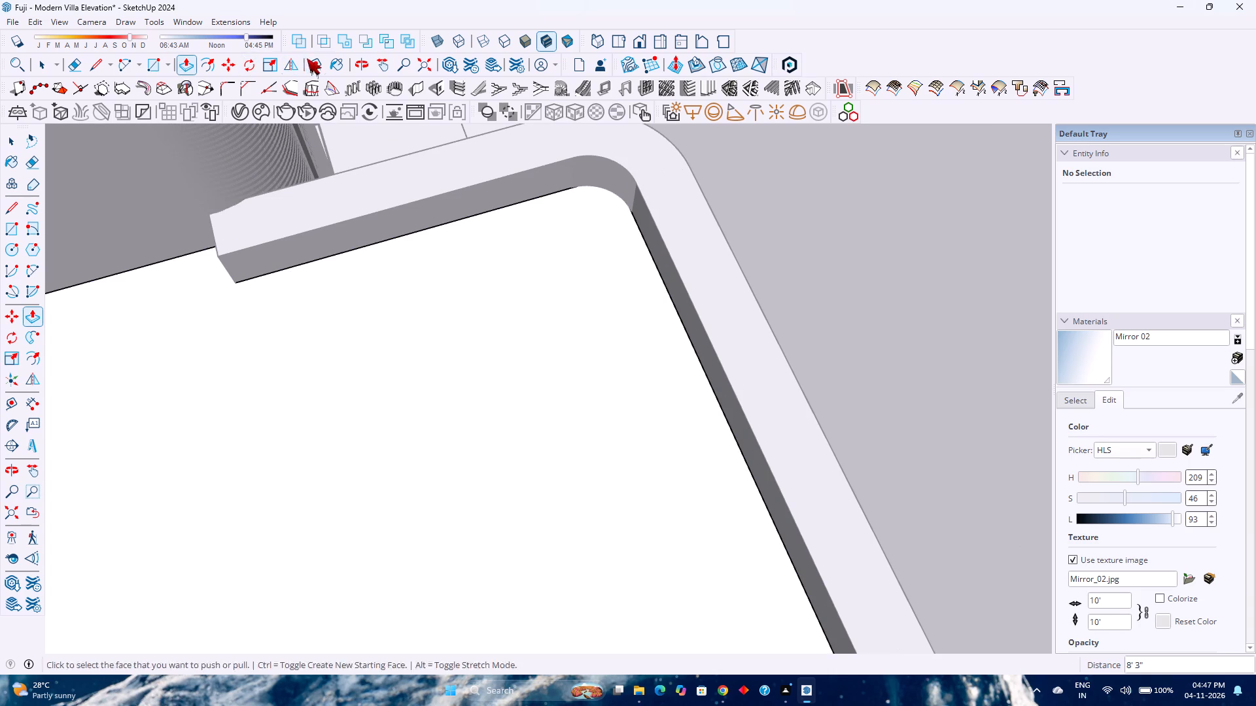
left_click(315, 60)
left_click(463, 219)
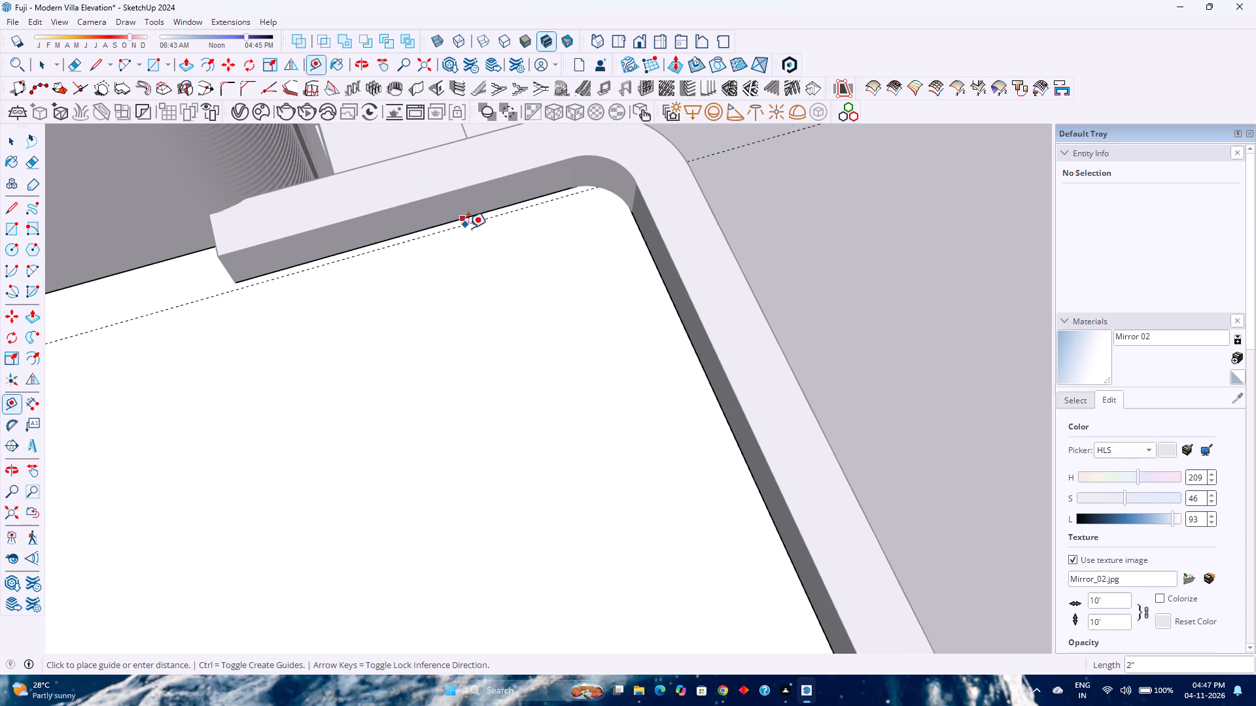
left_click(440, 224)
left_click(671, 297)
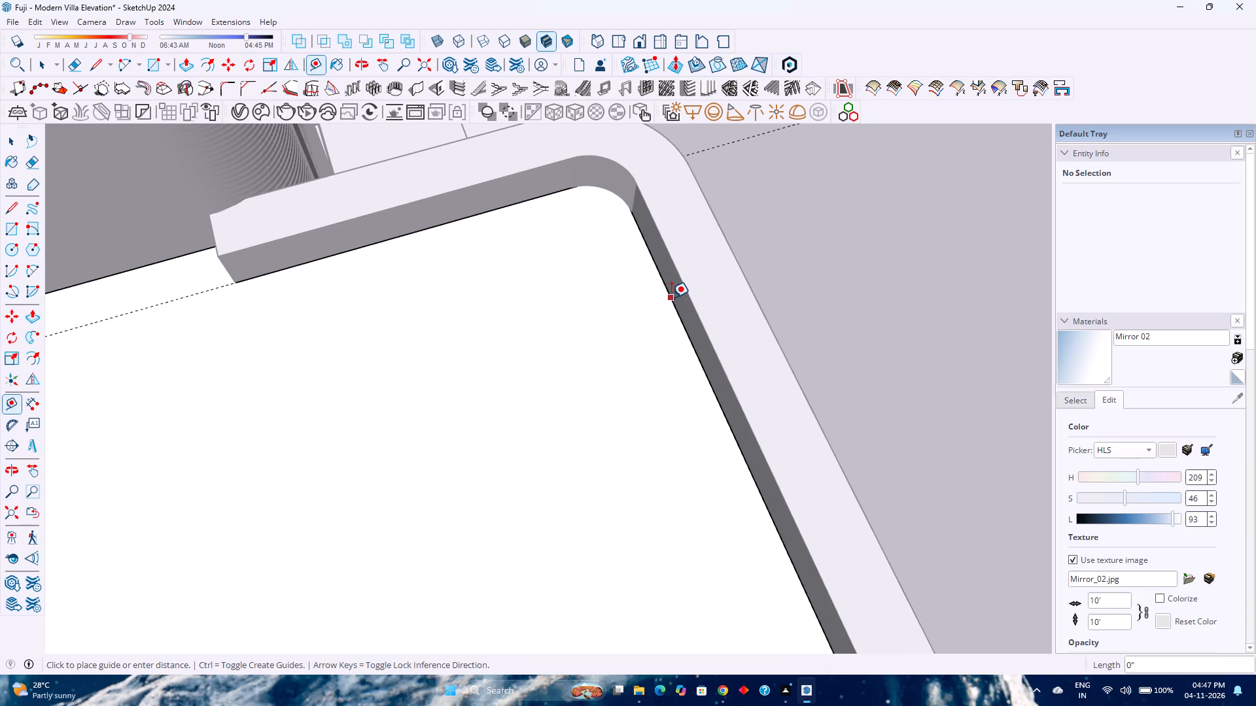
left_click(664, 292)
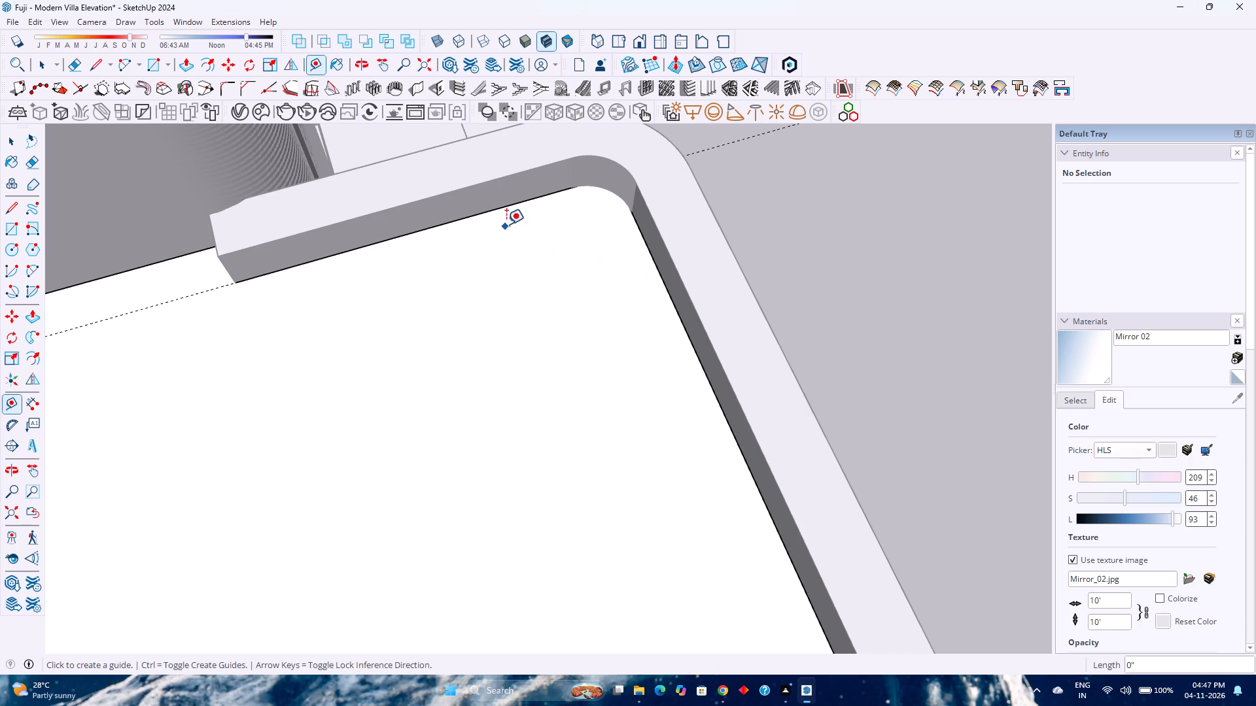
Add guides about 1' in from the parapet's front, tower-side and outer-side inner faces, through the ends of its rounded corners.
left_click(640, 233)
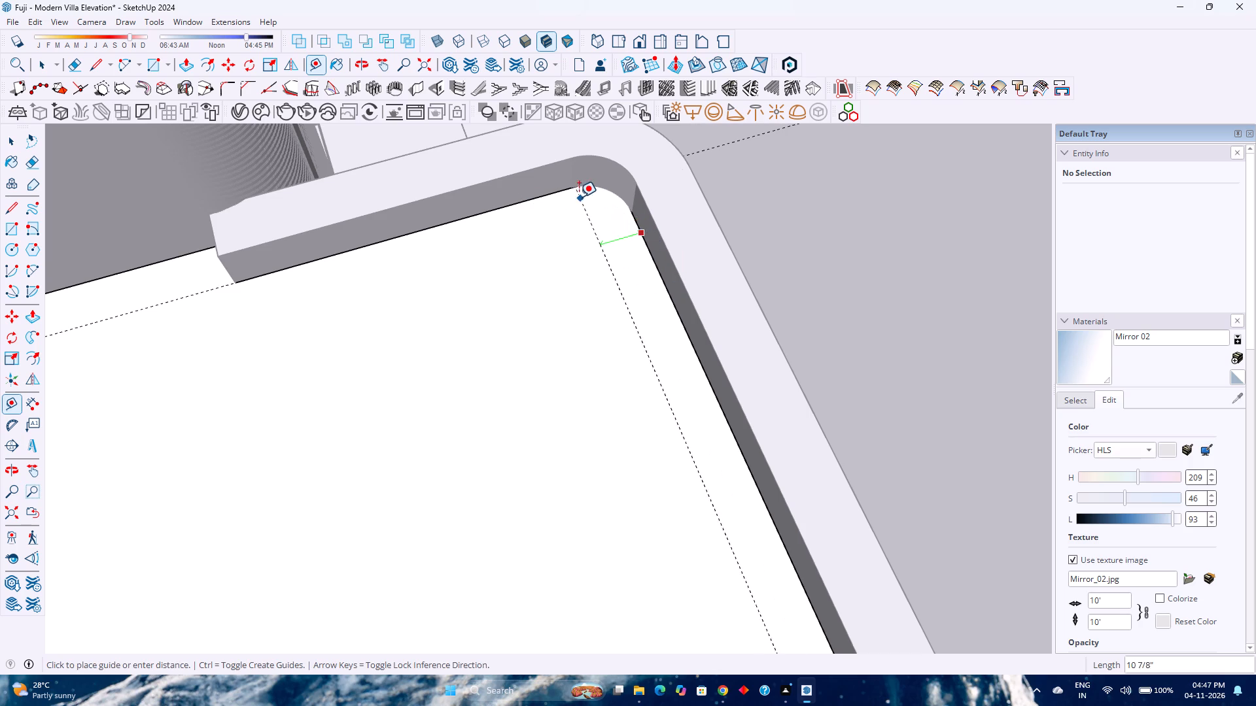
left_click(569, 188)
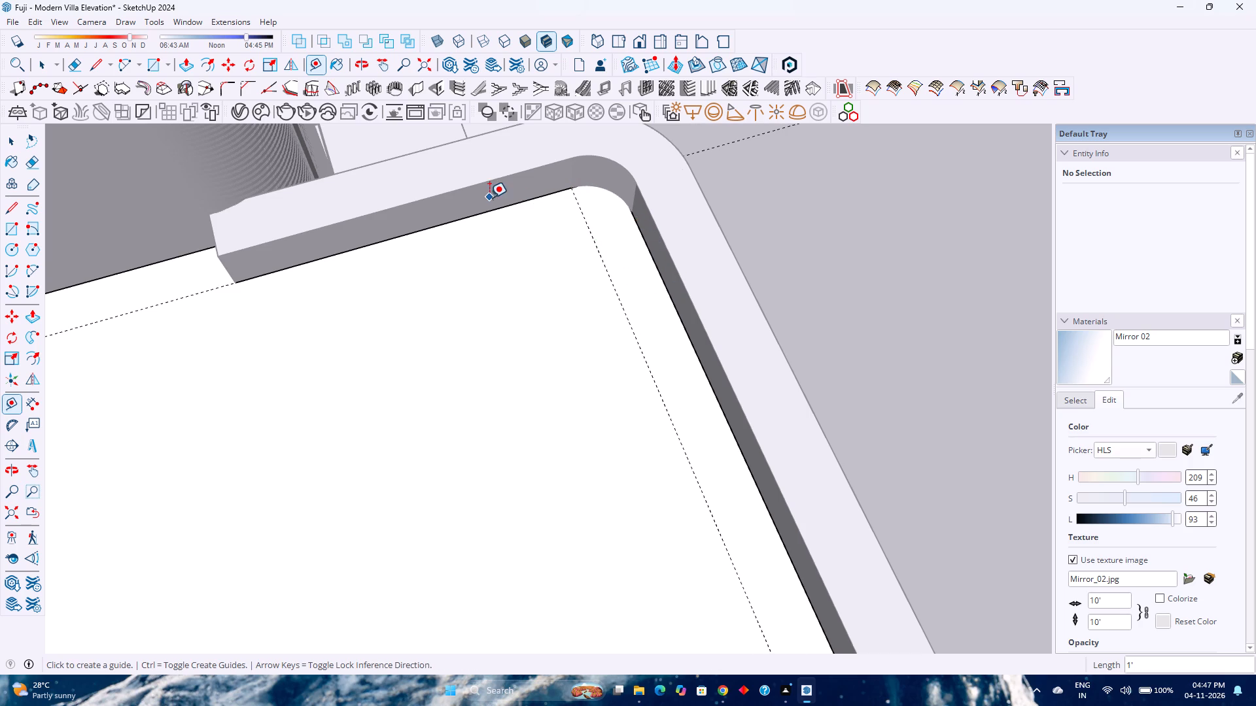
left_click(505, 206)
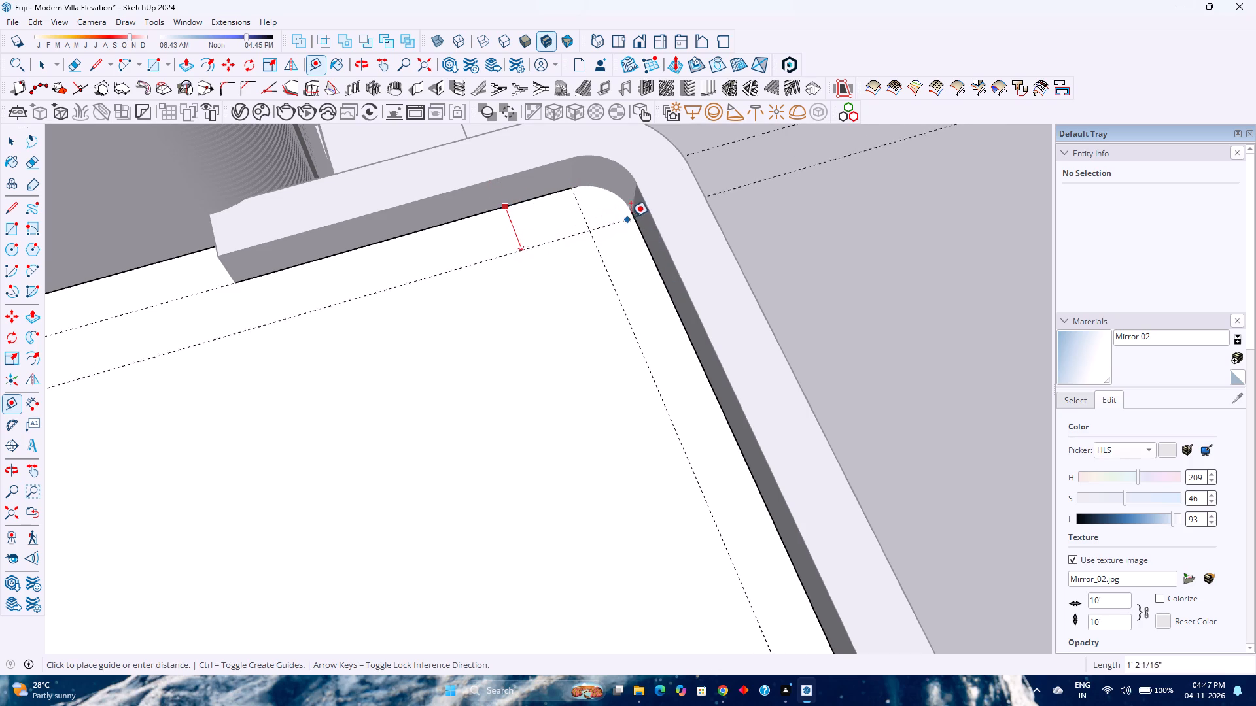
left_click(633, 214)
scroll(514, 260, "down", 12)
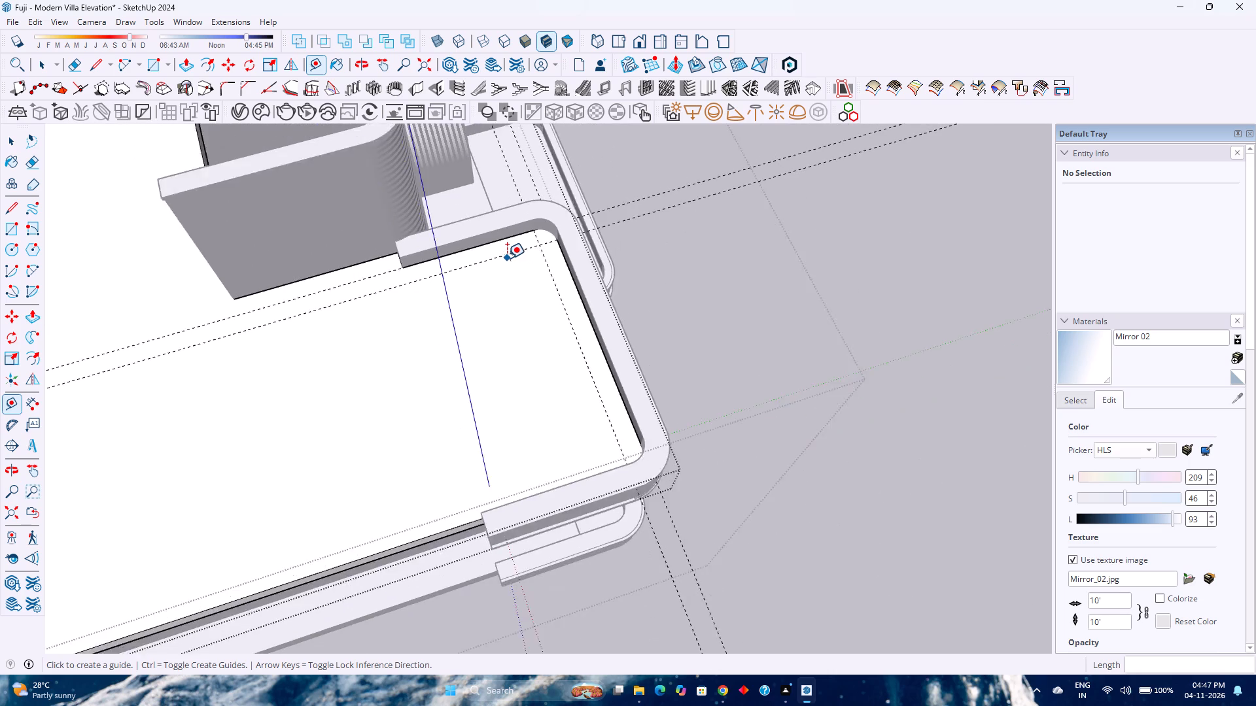
middle_click_drag(517, 333, 856, 307)
middle_click(856, 307)
scroll(713, 322, "up", 7)
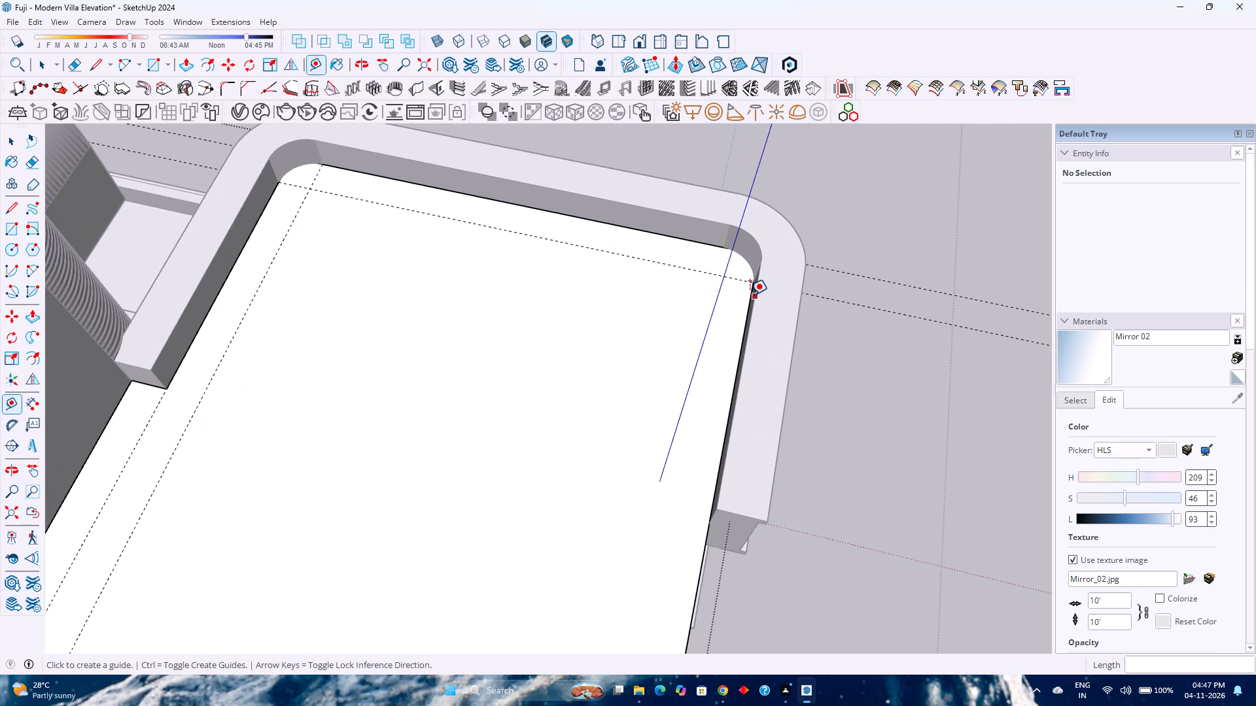
scroll(748, 294, "up", 9)
left_click(754, 310)
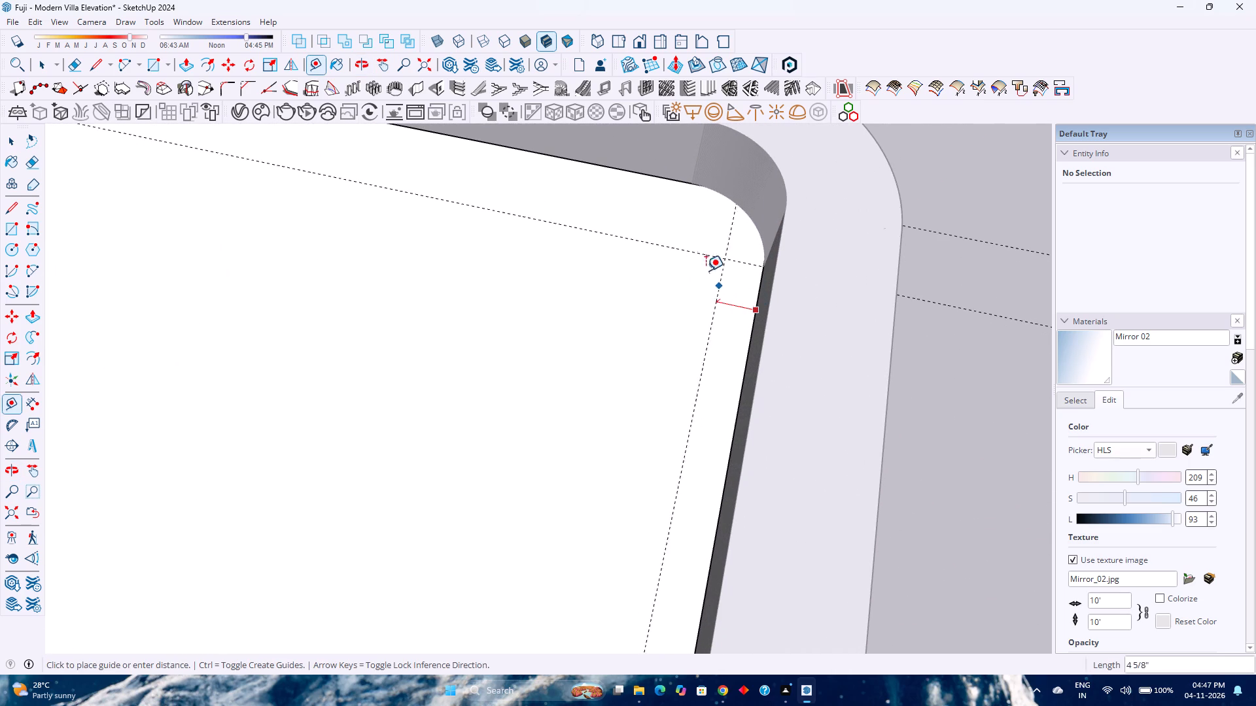
left_click(689, 180)
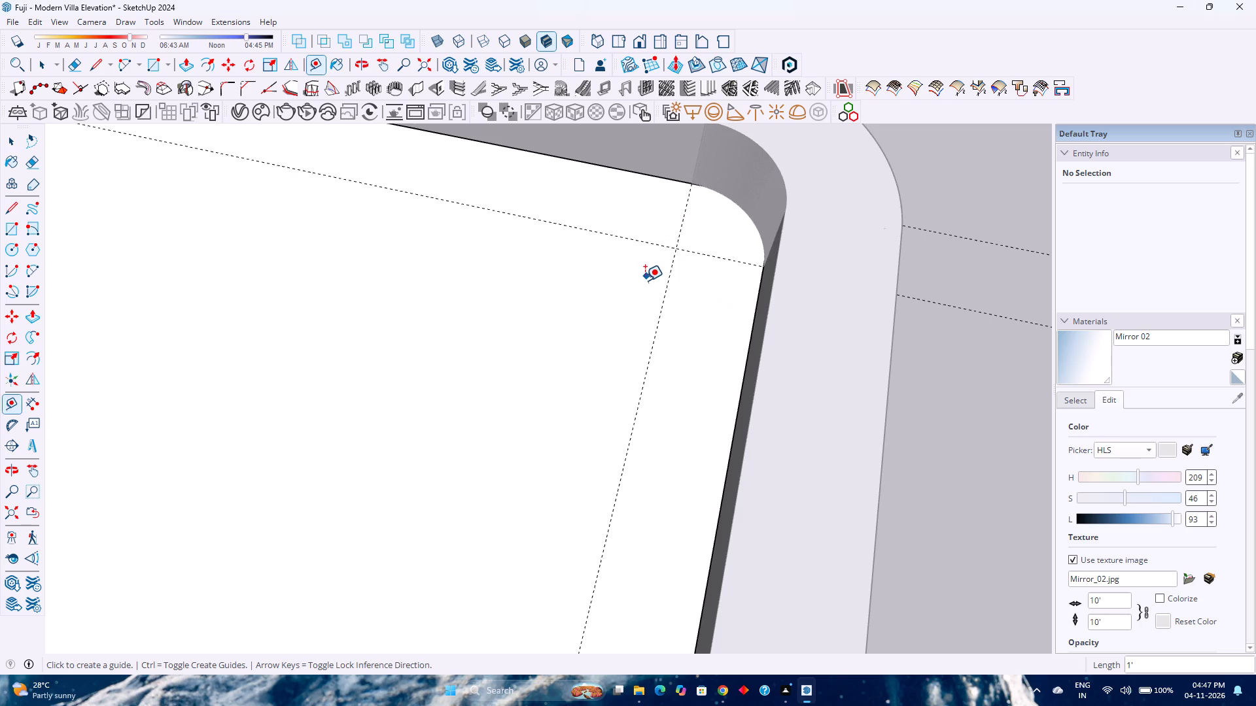
Leave the roof slab group and hide the balcony parapet group.
scroll(645, 280, "down", 11)
middle_click_drag(645, 280, 354, 319)
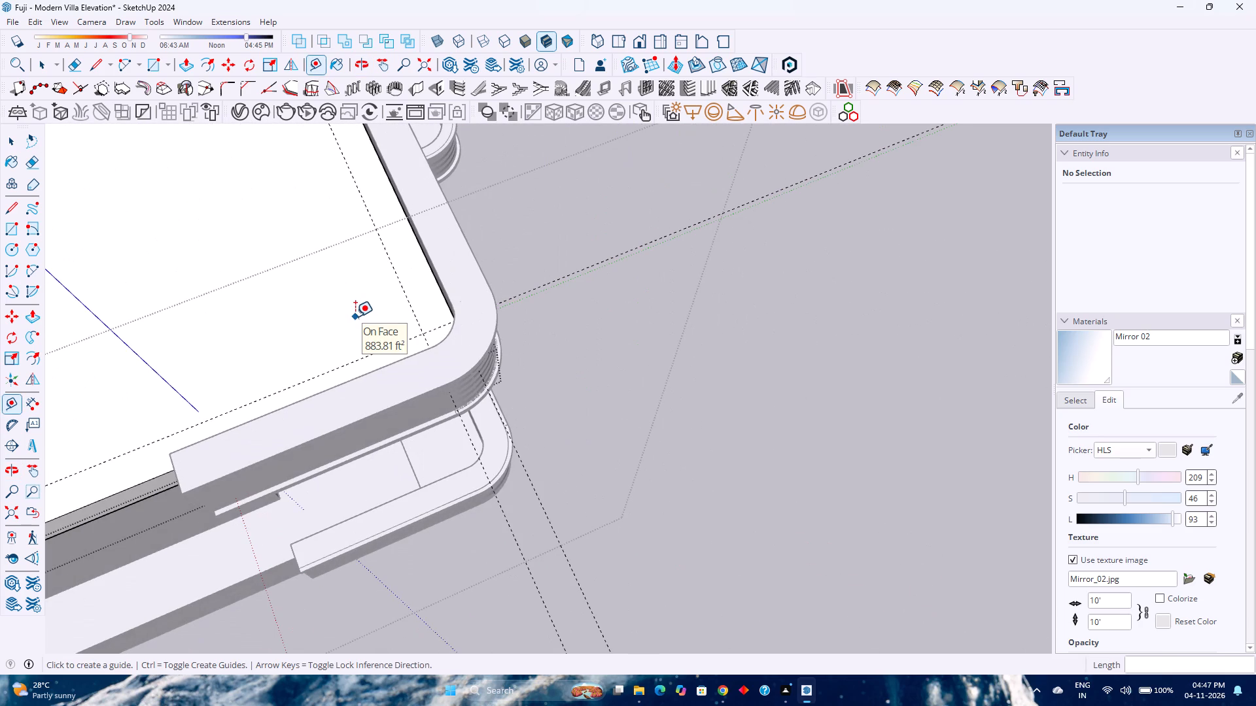
middle_click_drag(359, 318, 379, 343)
key("Escape")
key("space")
key("Escape")
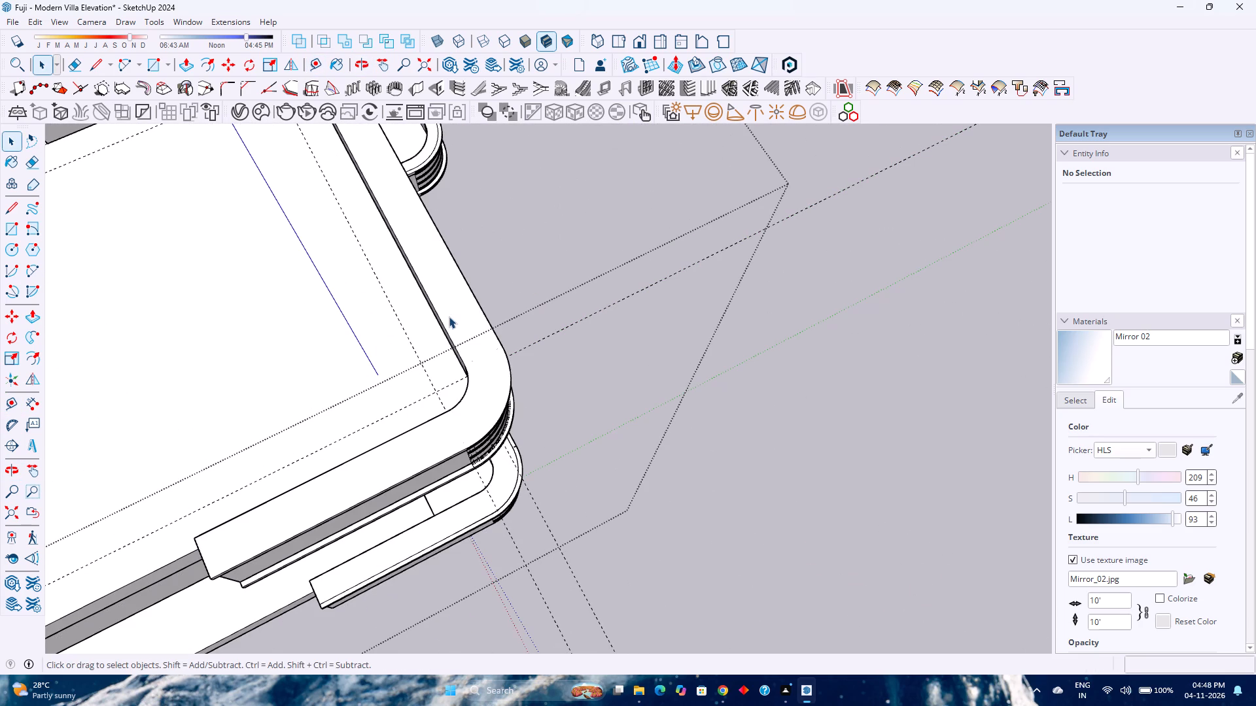
left_click(452, 310)
right_click(452, 310)
left_click(494, 353)
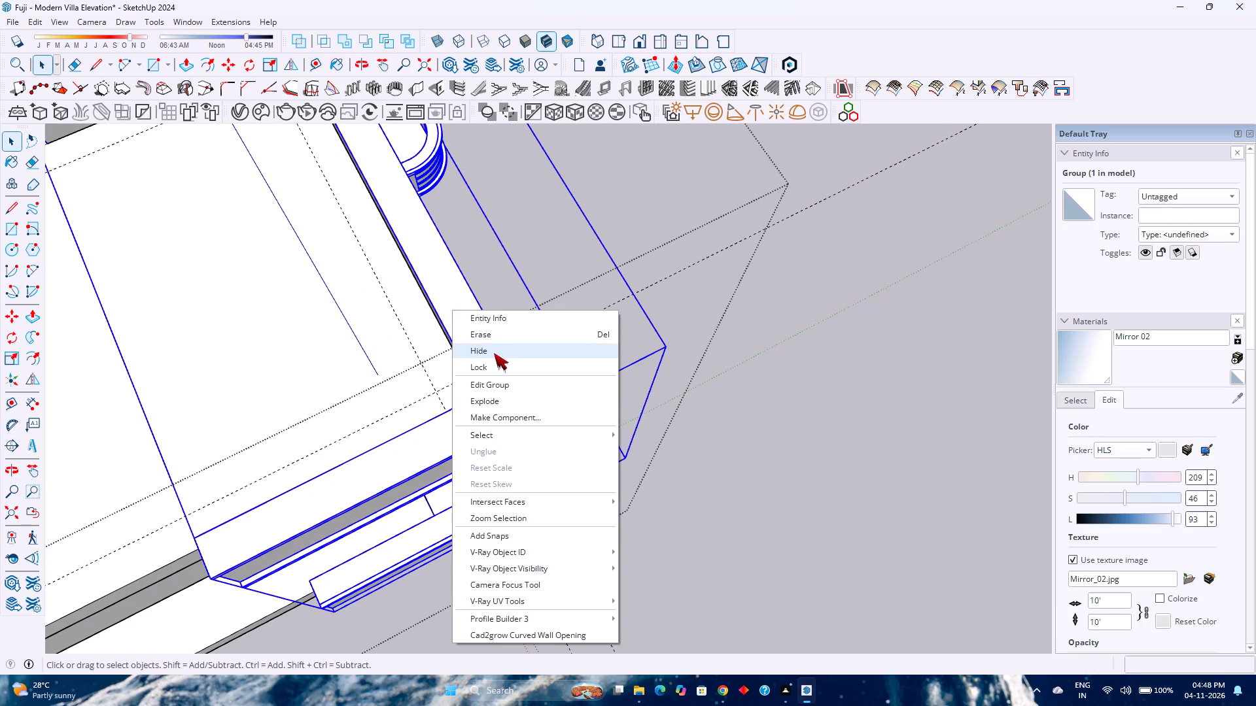
Inside the roof slab group, draw 1' radius tangent arcs between the guide ends at the outer and tower-side front corners.
double_click(450, 367)
scroll(446, 363, "up", 2)
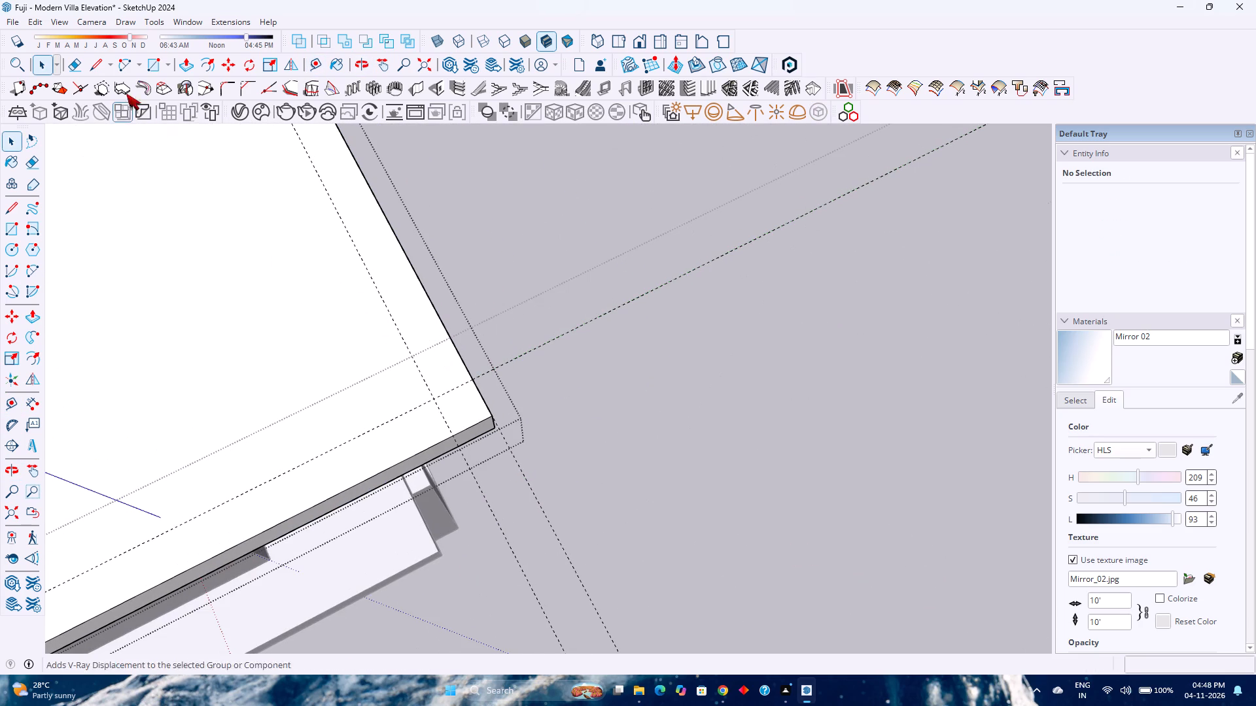
left_click(120, 62)
left_click(449, 436)
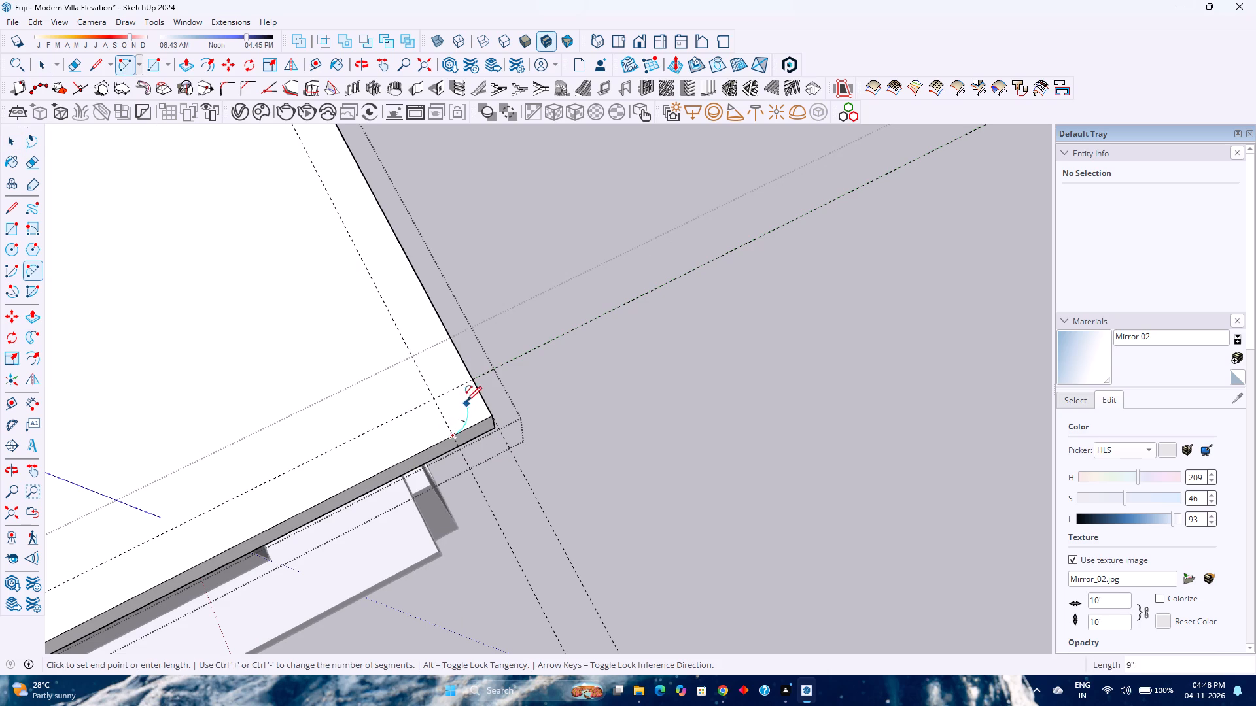
double_click(476, 378)
scroll(475, 380, "down", 1)
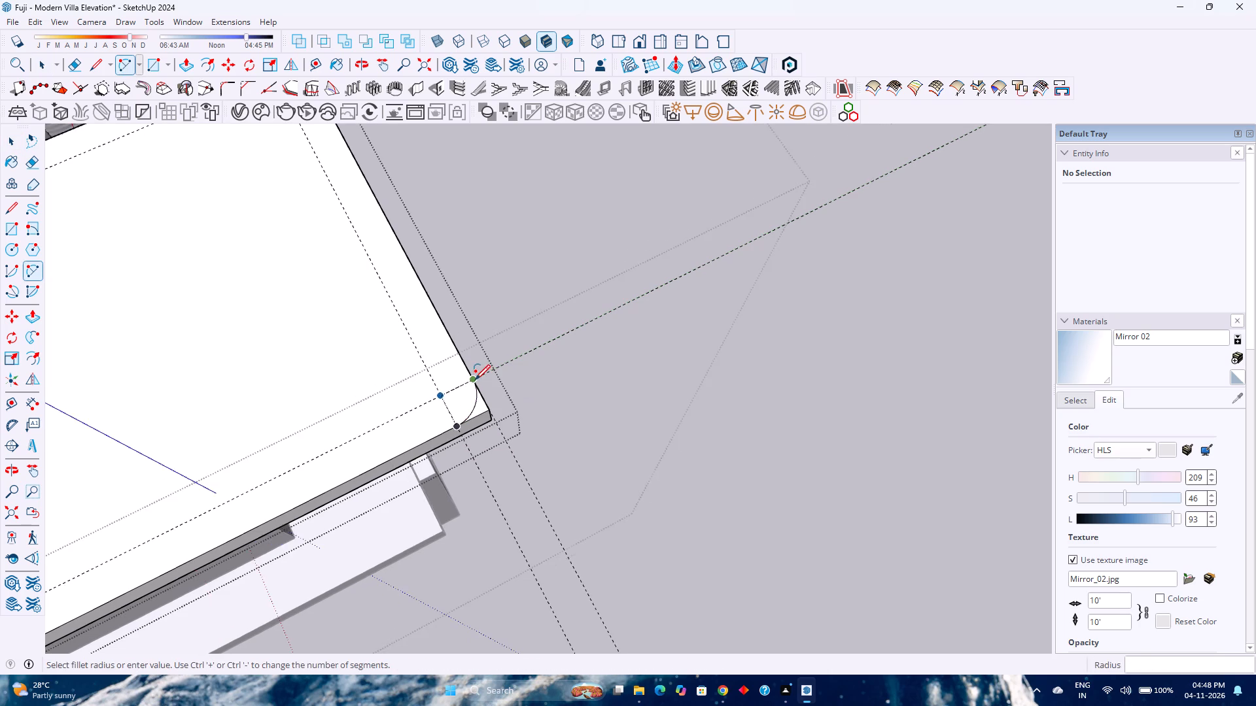
scroll(475, 380, "down", 1)
middle_click_drag(469, 380, 639, 556, "shift")
middle_click(639, 556, "shift")
scroll(506, 394, "down", 3)
scroll(435, 227, "up", 7)
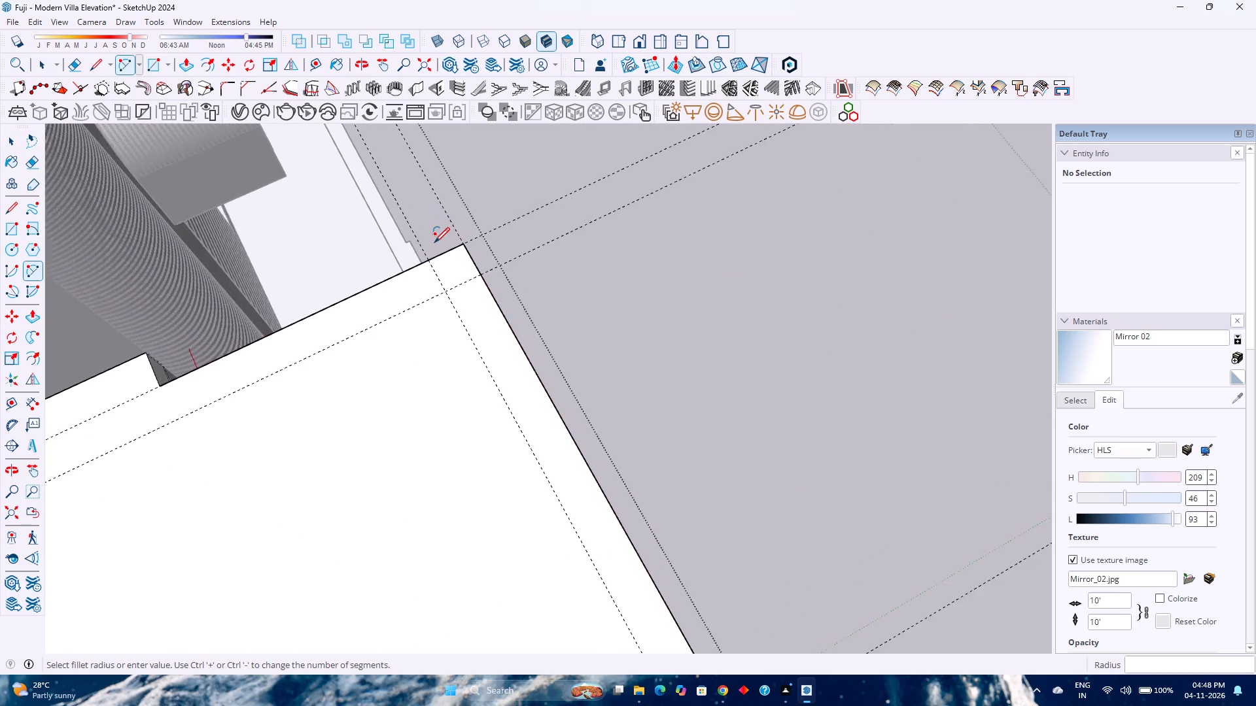
scroll(434, 243, "up", 8)
left_click(430, 278)
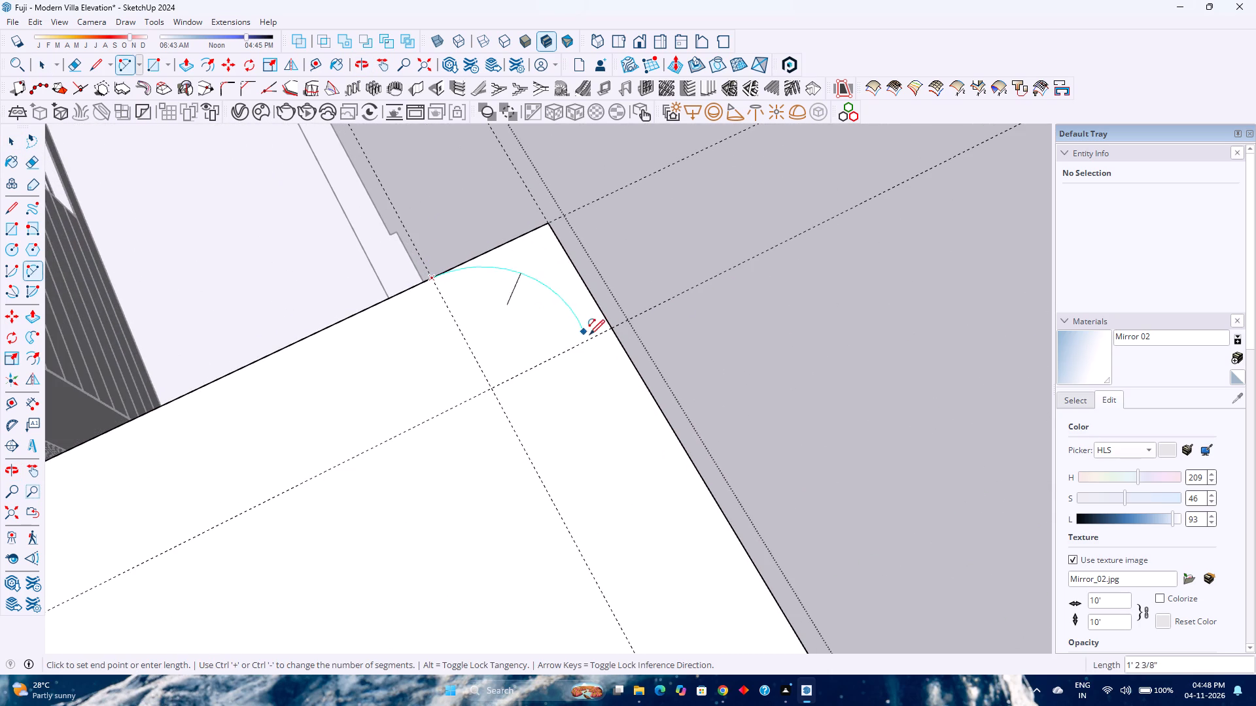
double_click(614, 330)
Set the tower-side corner arc to 120 segments.
scroll(614, 344, "up", 4)
middle_click_drag(616, 345, 404, 349)
middle_click(402, 348)
key("space")
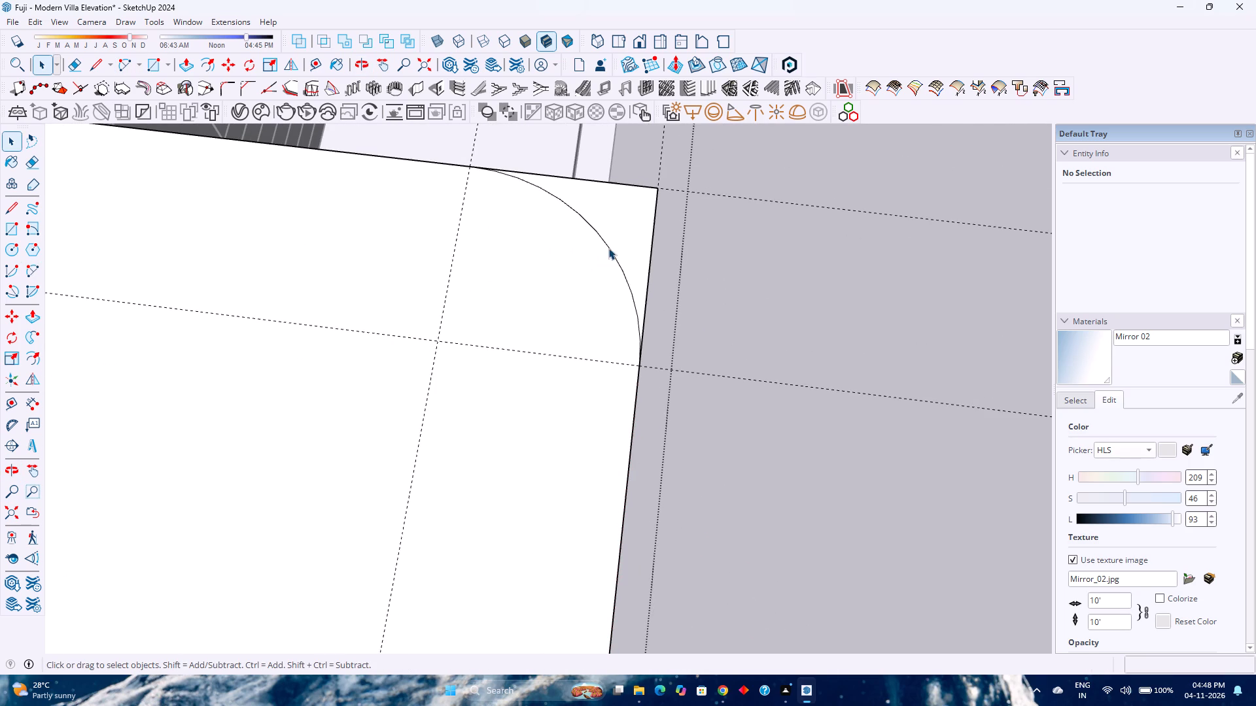
left_click(608, 248)
left_click(1182, 232)
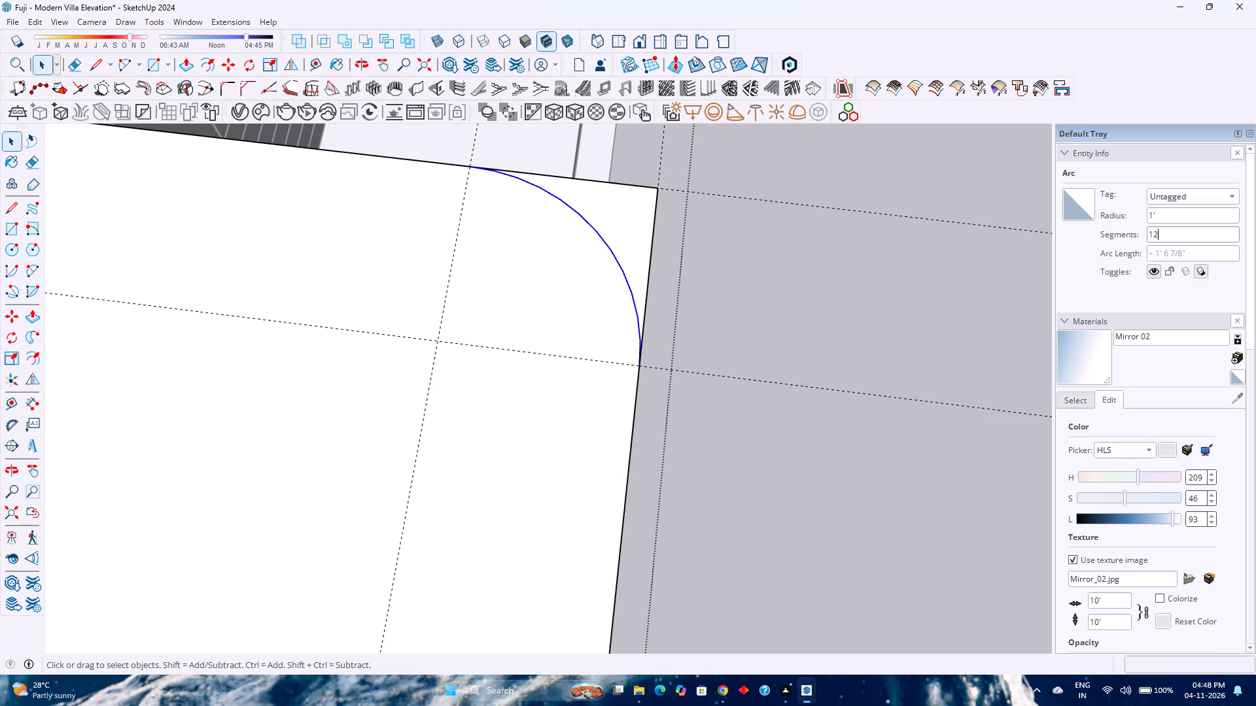
key("0")
key("Return")
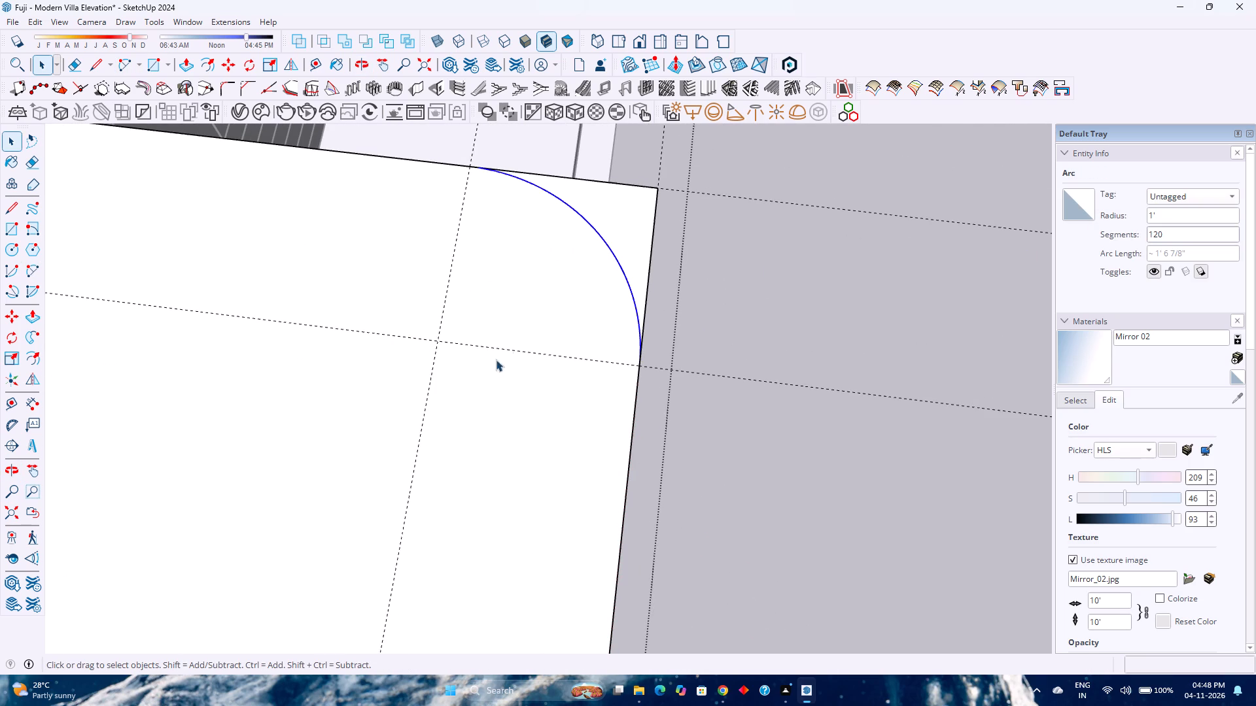
Set the outer front corner arc to 120 segments.
scroll(415, 339, "down", 10)
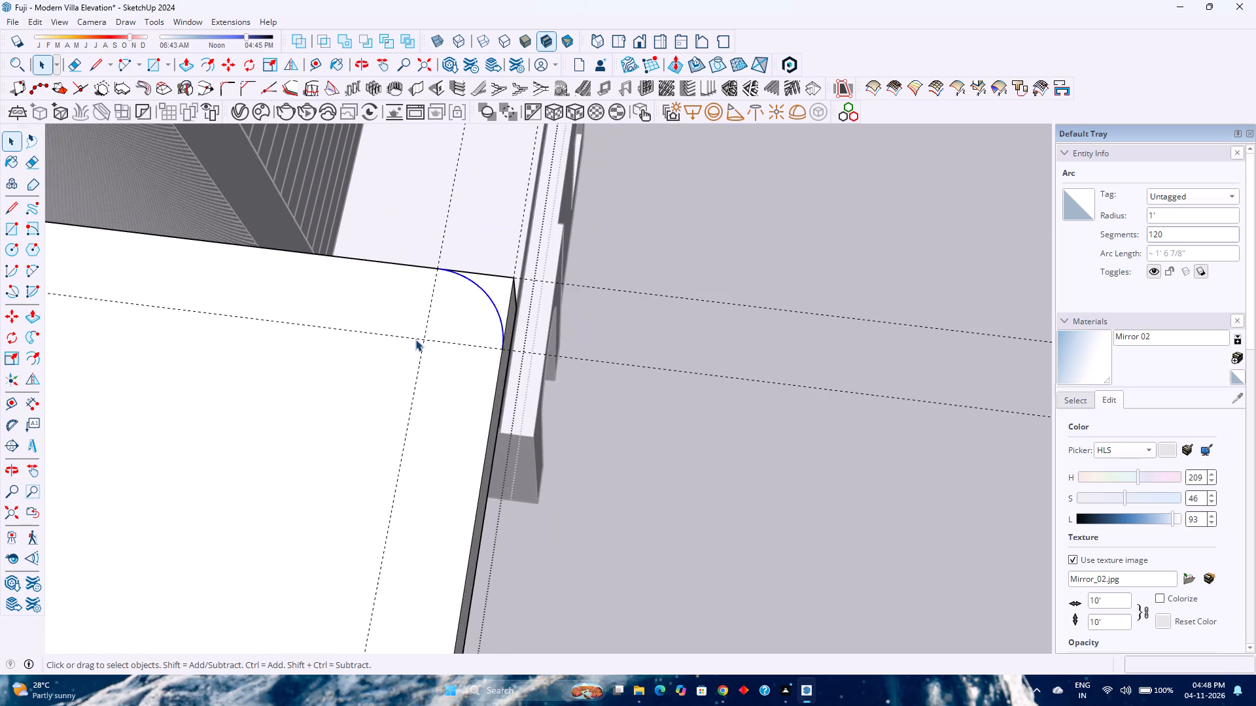
middle_click_drag(381, 342, 404, 297, "shift")
middle_click_drag(404, 297, 411, 292, "shift")
scroll(472, 275, "down", 8)
middle_click_drag(469, 412, 544, 307, "shift")
middle_click(544, 307, "shift")
scroll(579, 276, "down", 3)
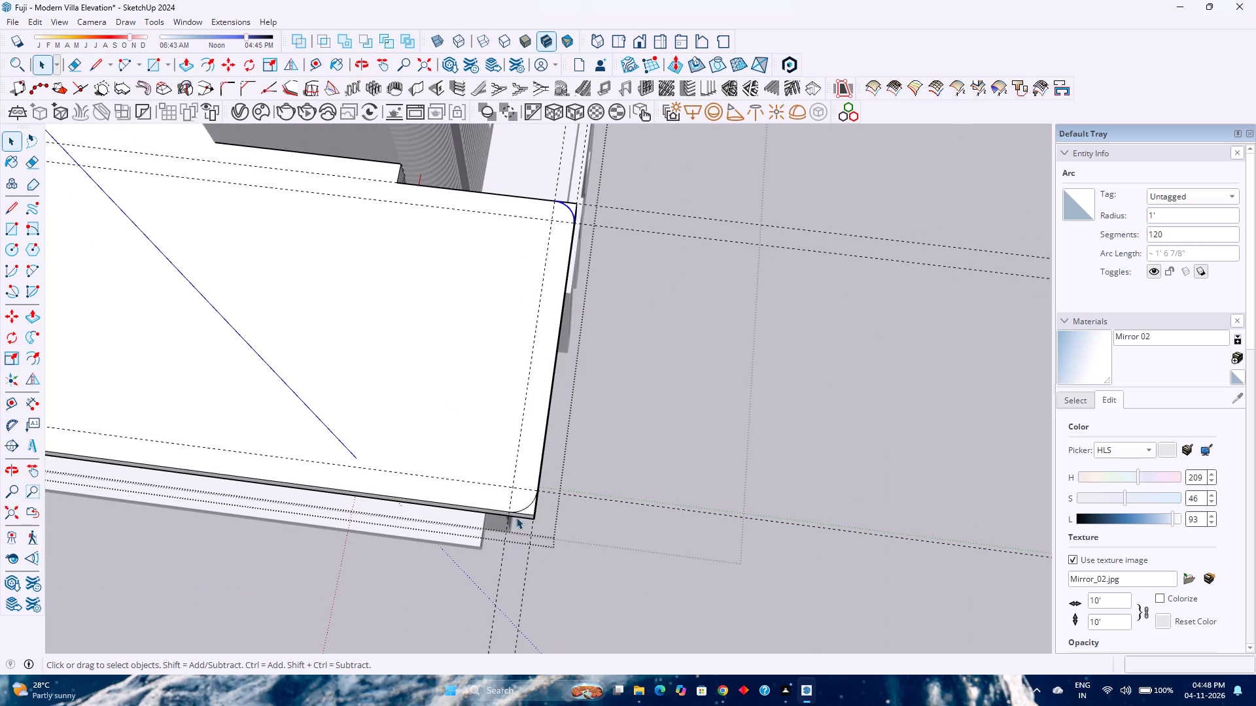
left_click(525, 507)
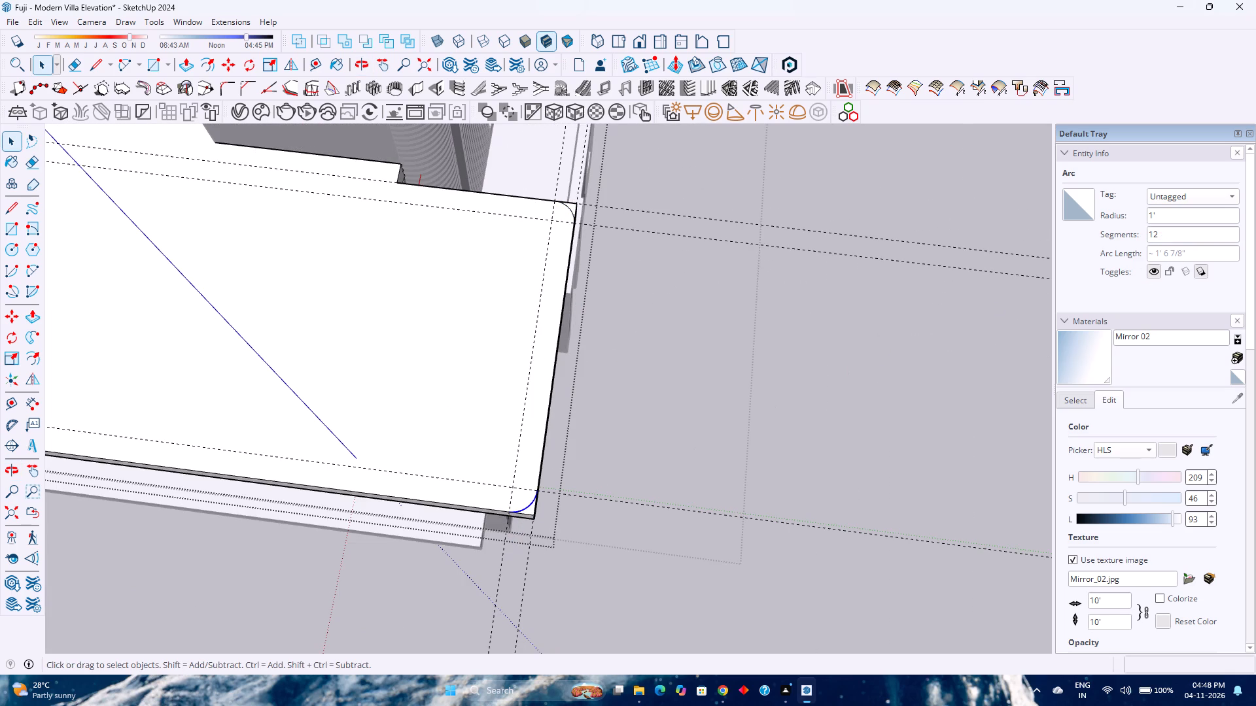
left_click(1184, 229)
key("0")
key("Return")
Push the leftover face outside the outer corner arc 1' through the slab thickness to round that corner.
left_click(436, 343)
key("Escape")
scroll(523, 523, "up", 4)
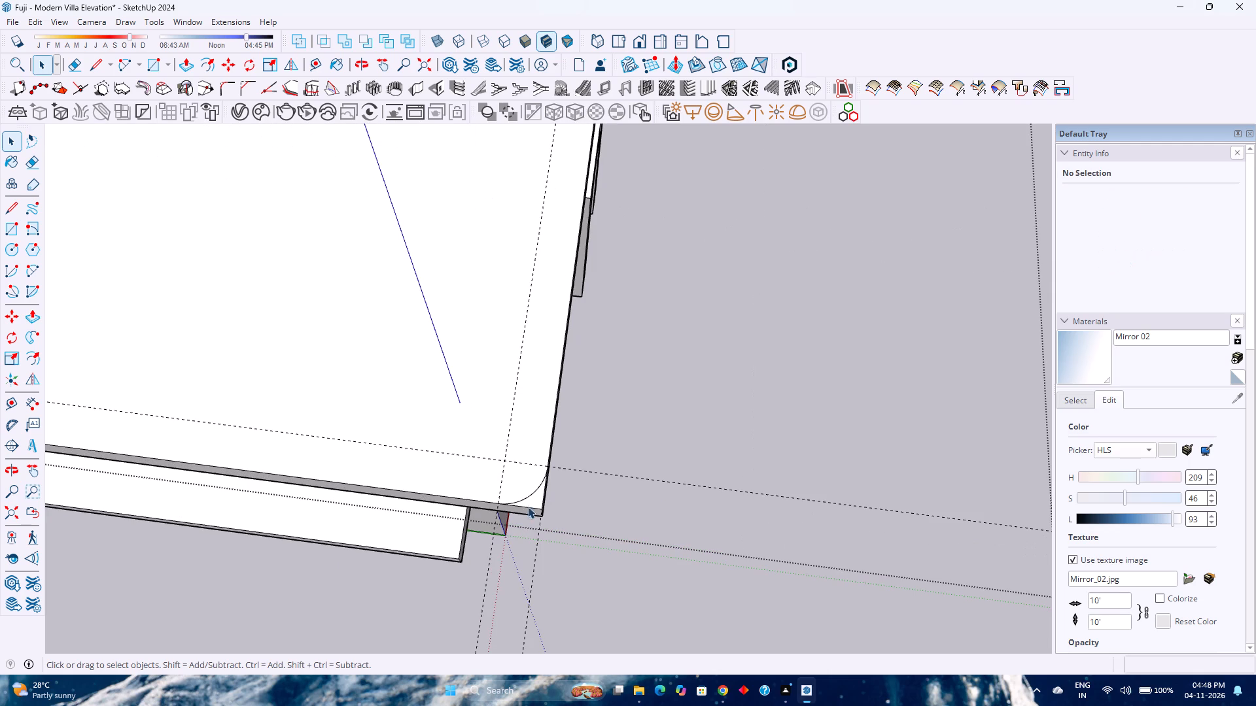
double_click(533, 500)
scroll(534, 501, "up", 3)
double_click(535, 502)
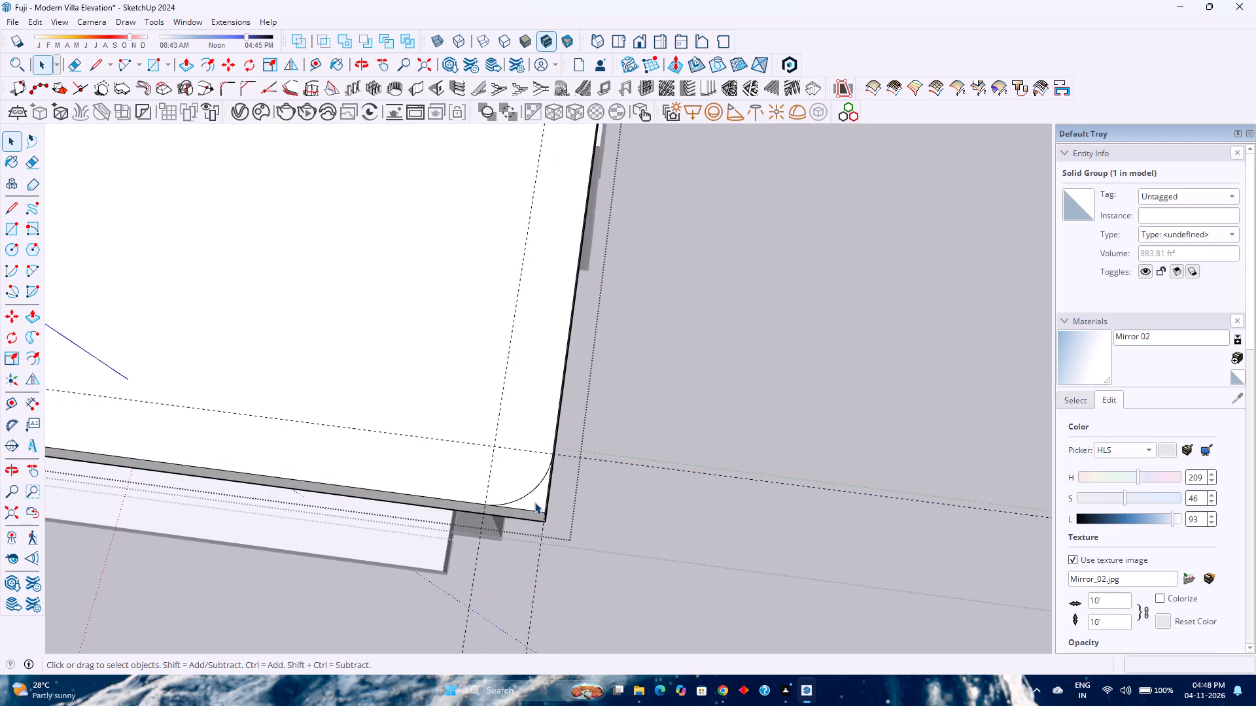
scroll(534, 502, "up", 3)
key("p")
left_click(529, 503)
middle_click_drag(521, 528, 513, 516)
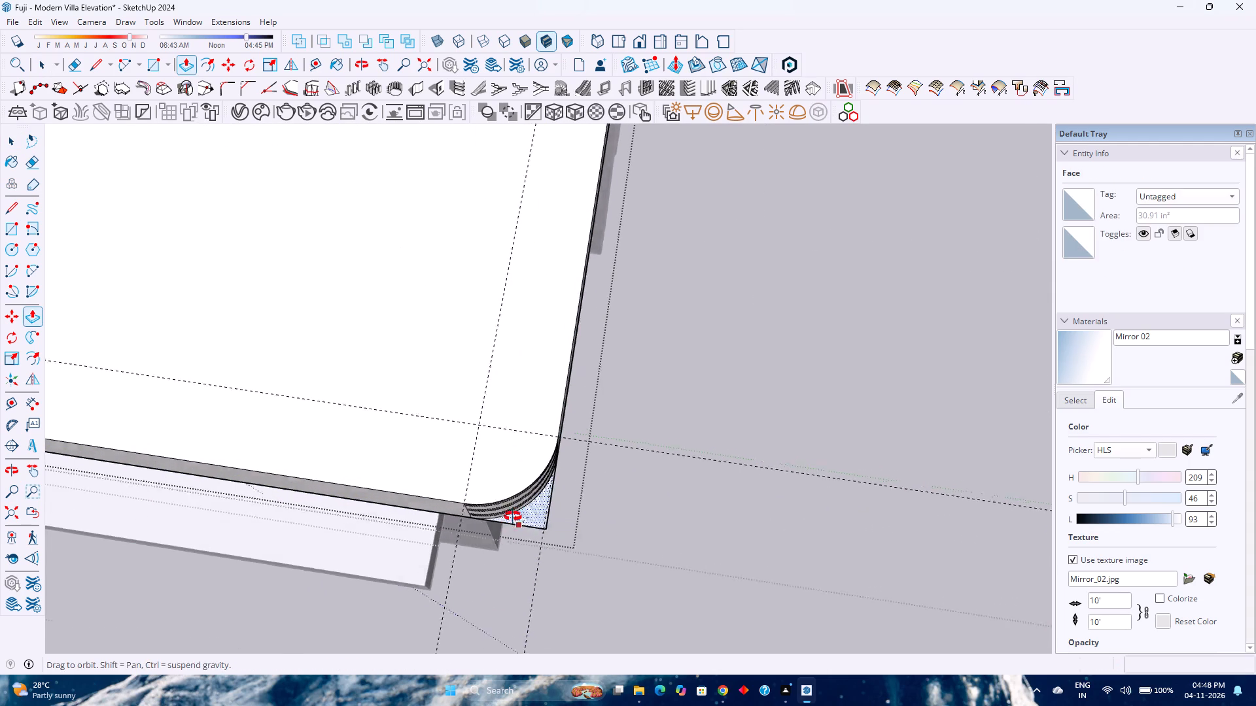
middle_click_drag(513, 516, 519, 484)
middle_click(531, 460)
middle_click_drag(537, 448, 568, 398)
middle_click_drag(466, 546, 536, 385)
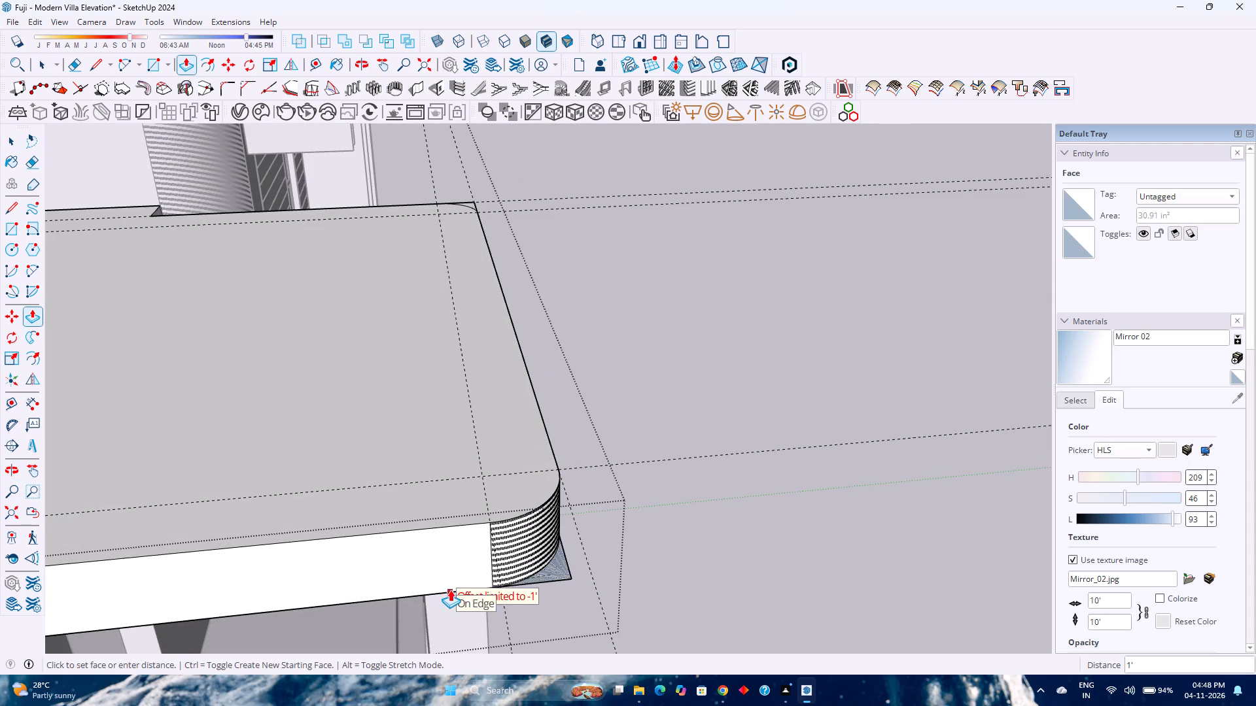
left_click(448, 593)
Turn off the display of hidden geometry.
scroll(532, 514, "down", 4)
middle_click_drag(574, 524, 244, 518)
middle_click(242, 518)
scroll(260, 494, "down", 4)
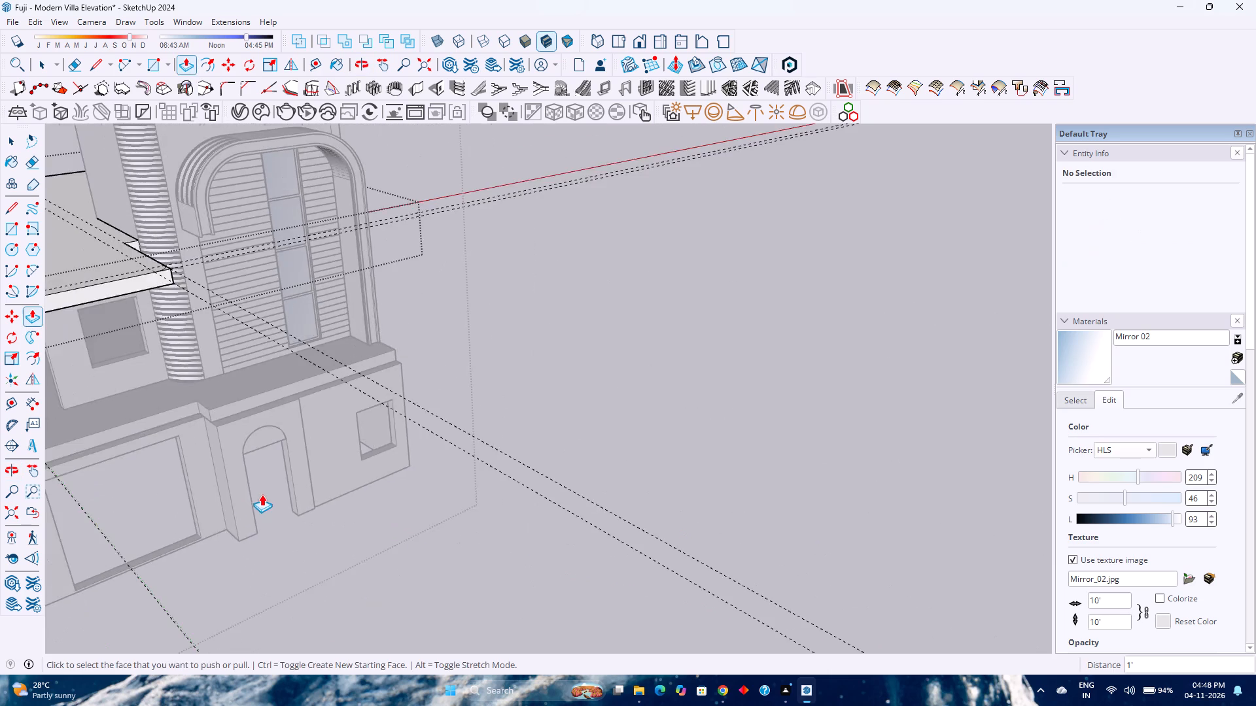
middle_click_drag(257, 492, 508, 578, "shift")
middle_click_drag(534, 583, 548, 585, "shift")
middle_click_drag(595, 549, 422, 558)
middle_click(422, 558)
middle_click_drag(213, 448, 320, 559, "shift")
middle_click(320, 560, "shift")
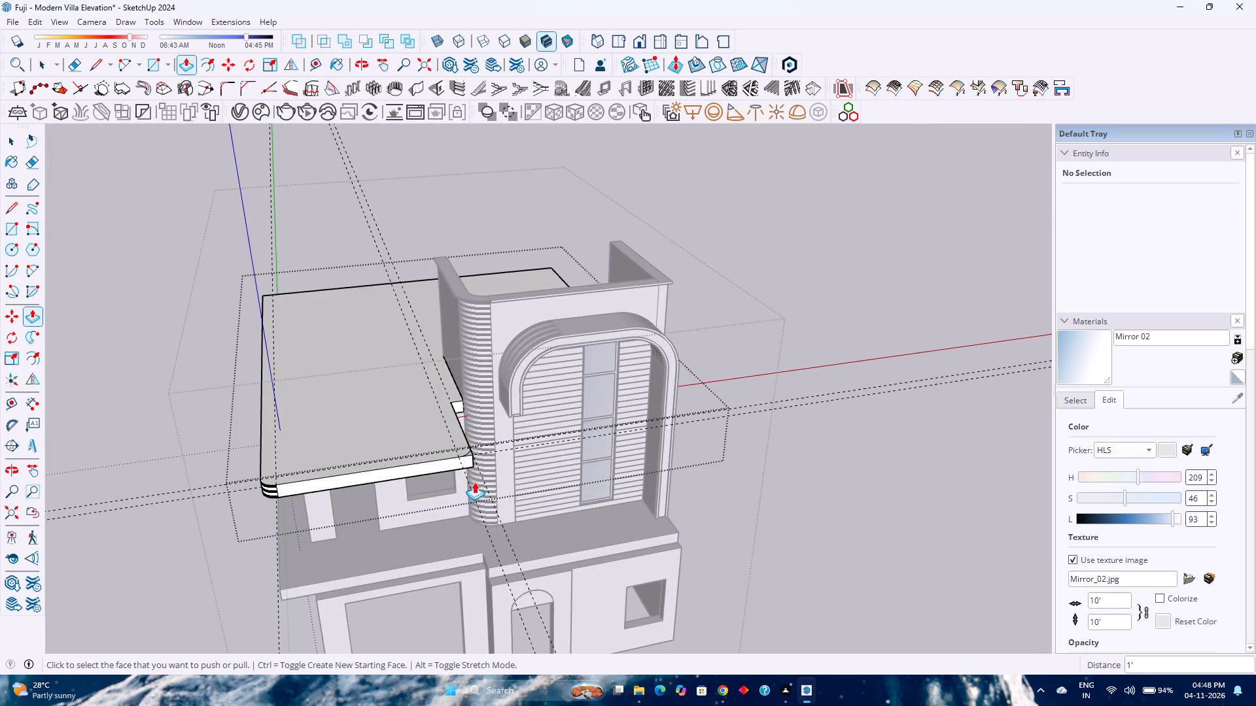
scroll(476, 480, "up", 3)
left_click(63, 24)
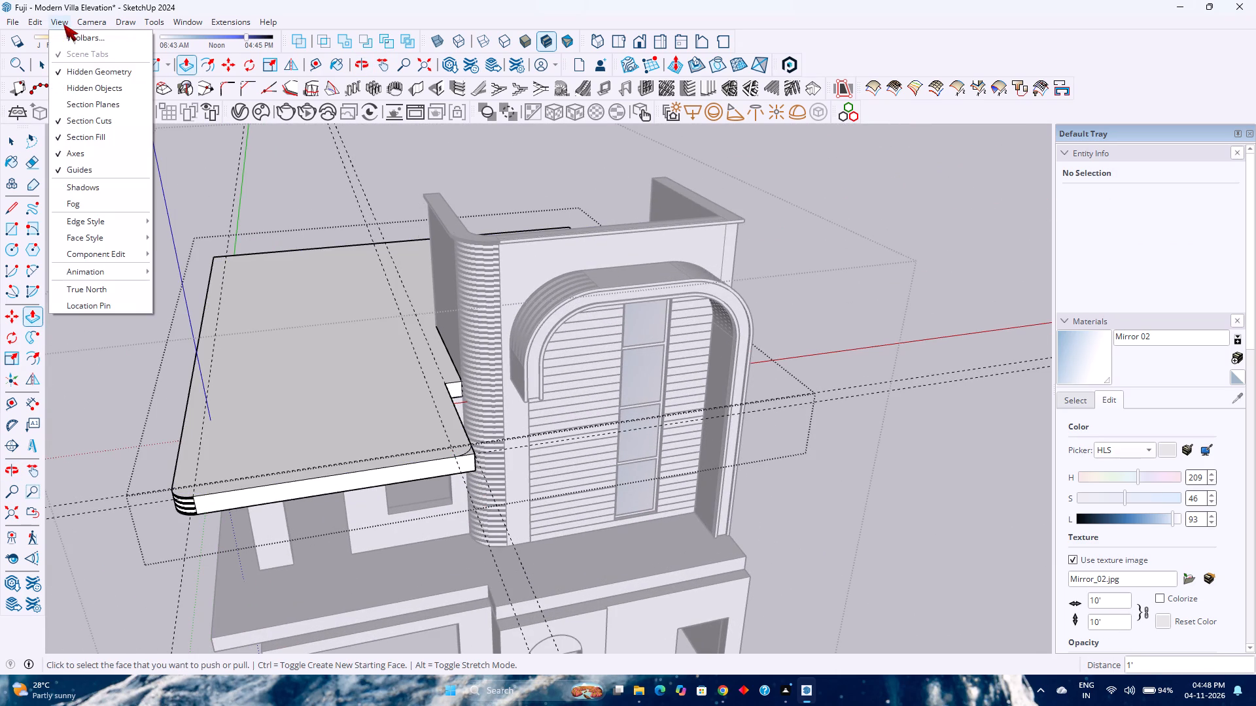
left_click(64, 69)
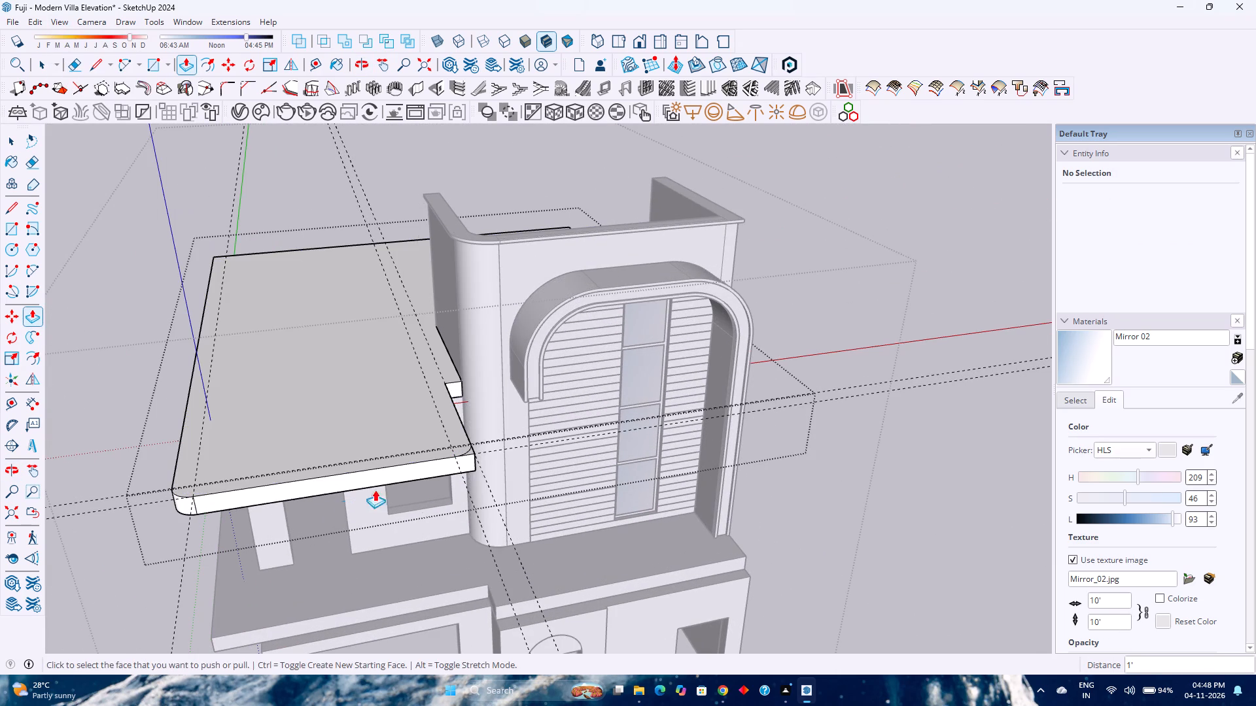
Repeat the 1' push on the leftover face outside the tower-side corner arc to round that slab corner.
scroll(470, 458, "up", 10)
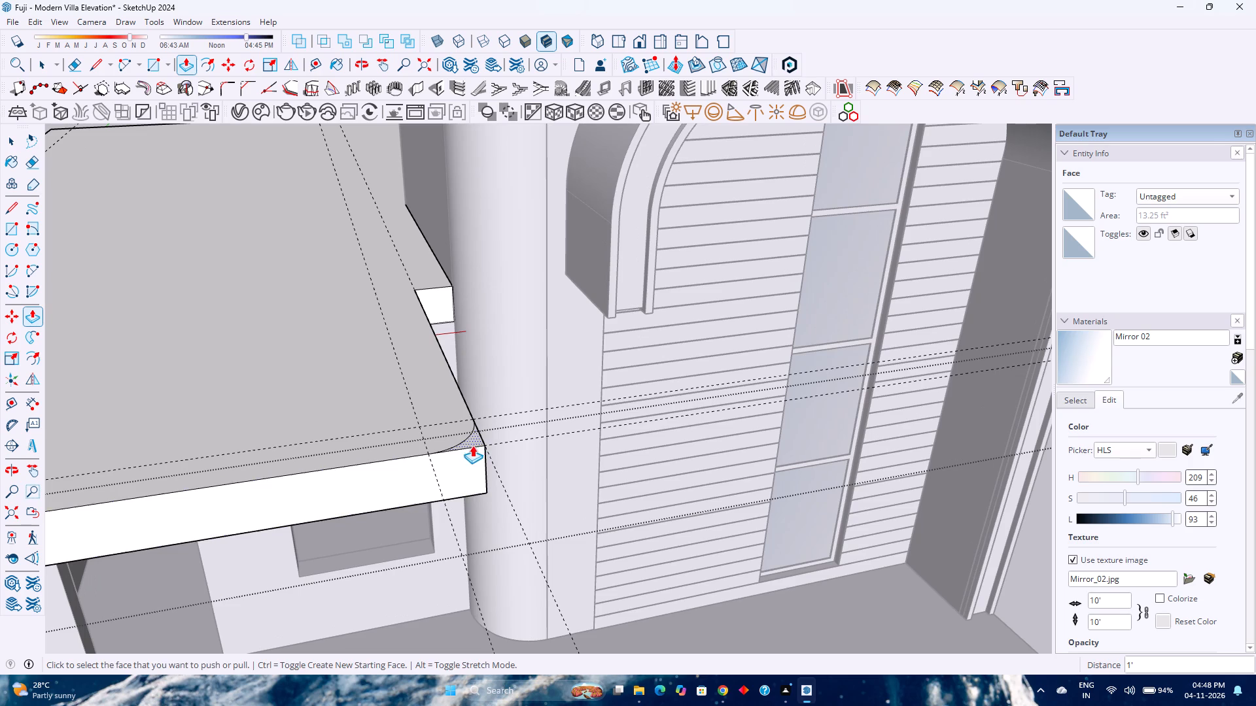
double_click(473, 443)
scroll(473, 444, "down", 12)
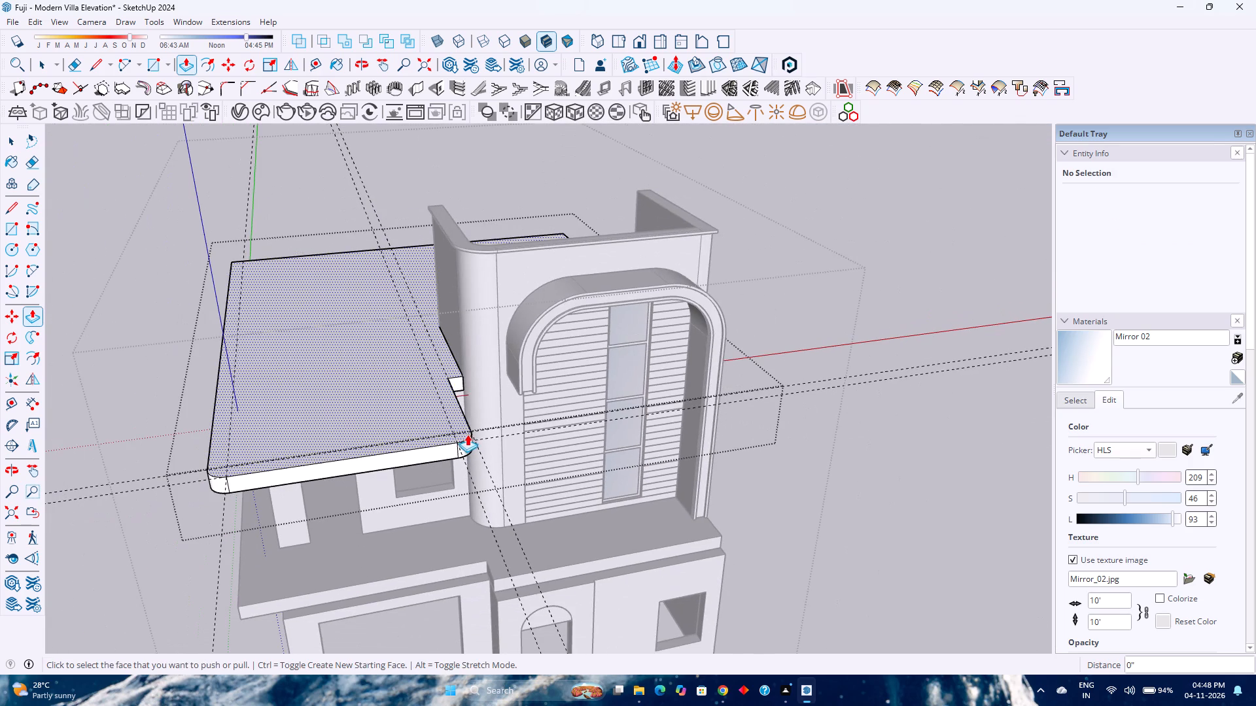
key("space")
Delete all the guides and leave the roof slab group.
middle_click_drag(229, 439, 357, 425)
middle_click(357, 425)
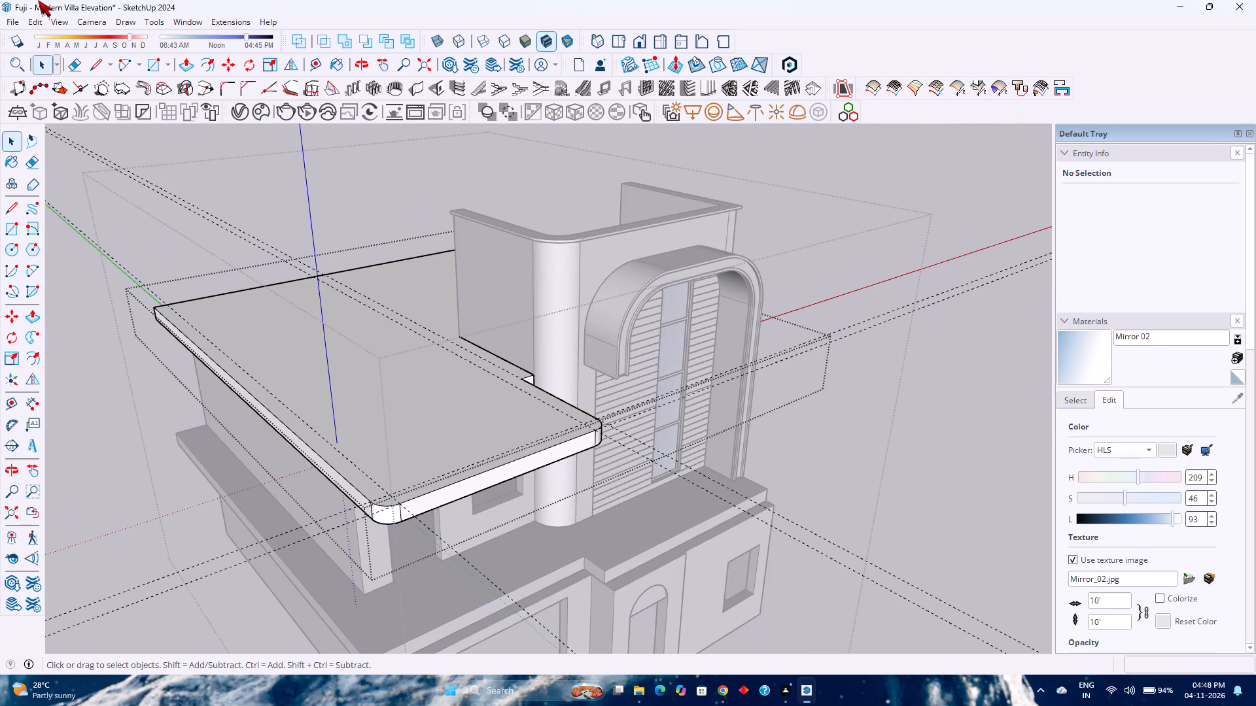
left_click(34, 19)
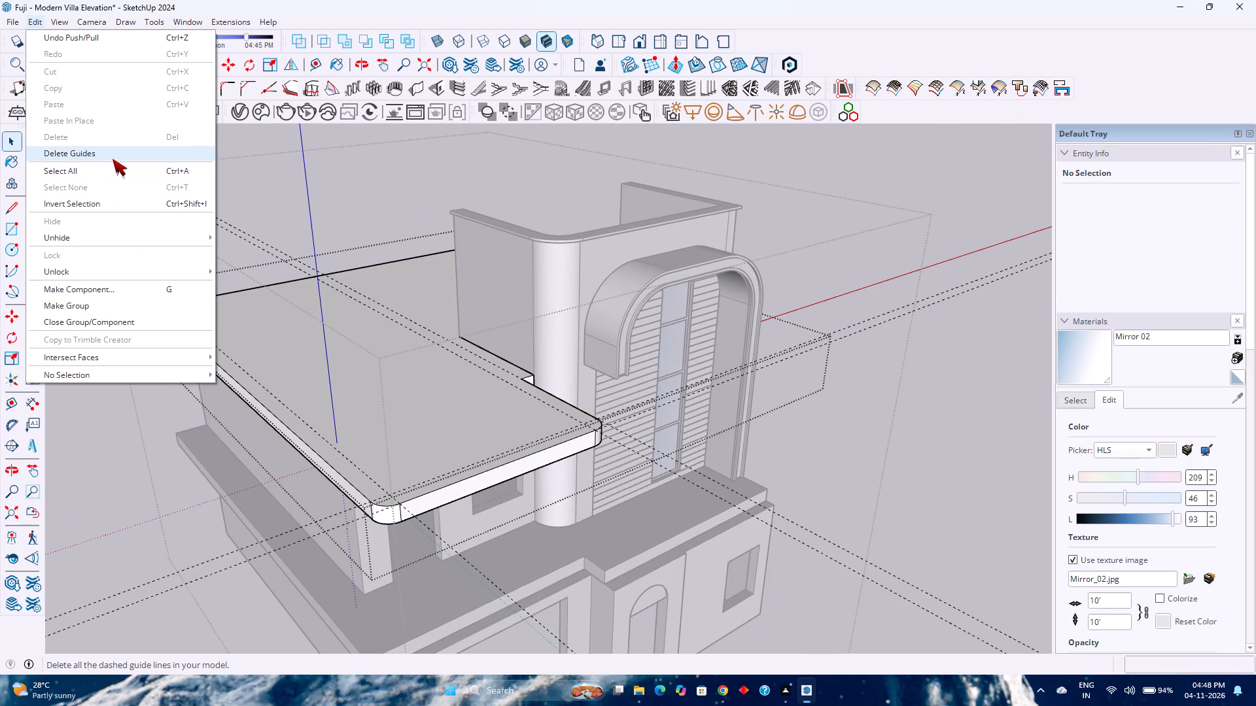
left_click(113, 159)
left_click(984, 497)
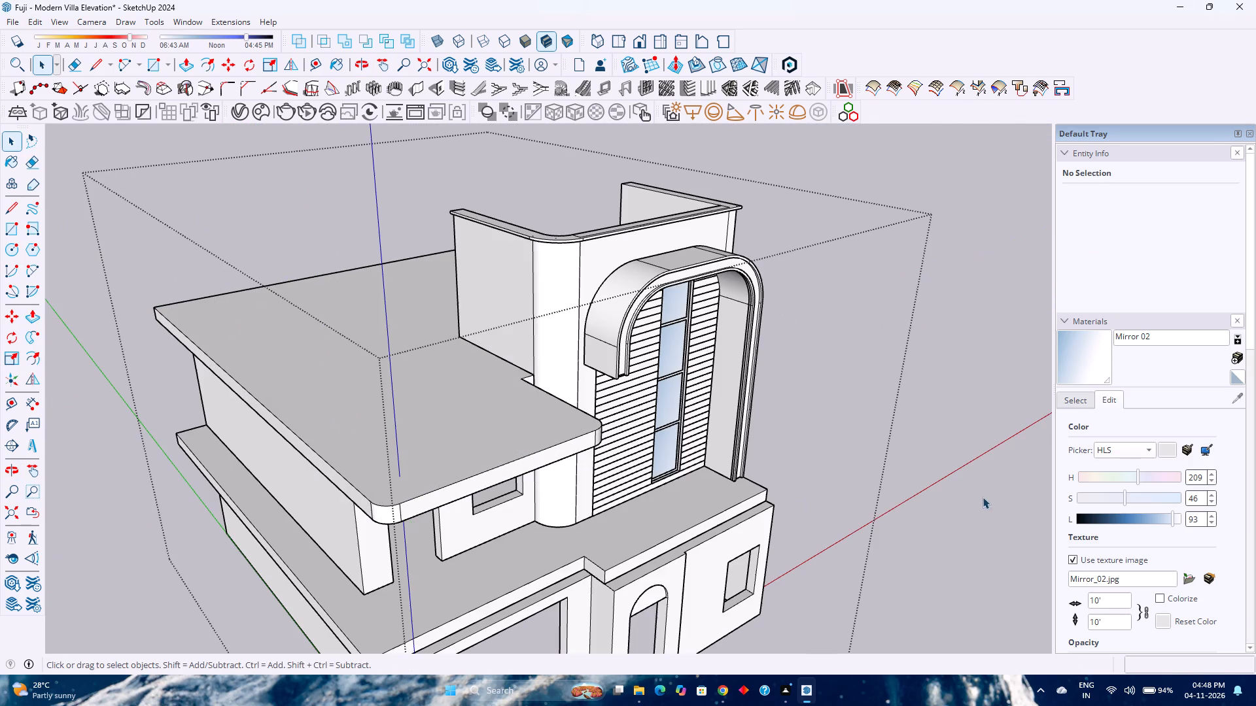
Unhide all hidden objects to bring back the balcony parapets.
left_click(37, 20)
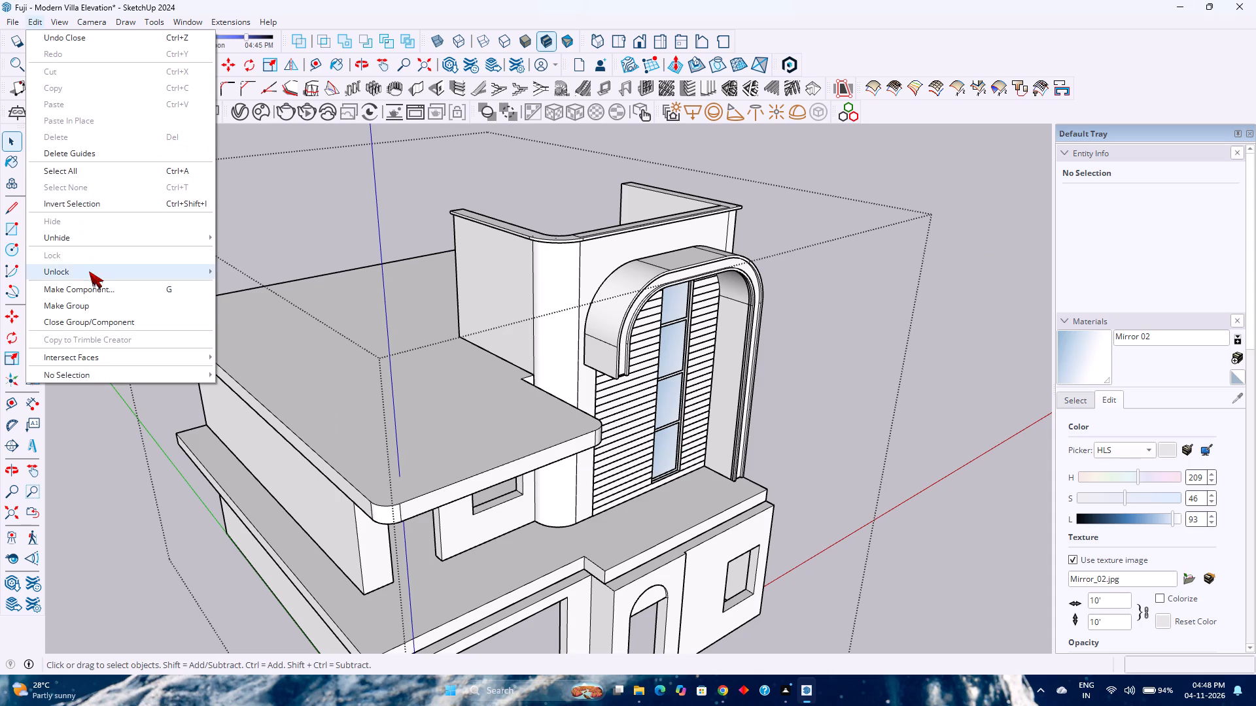
left_click(279, 269)
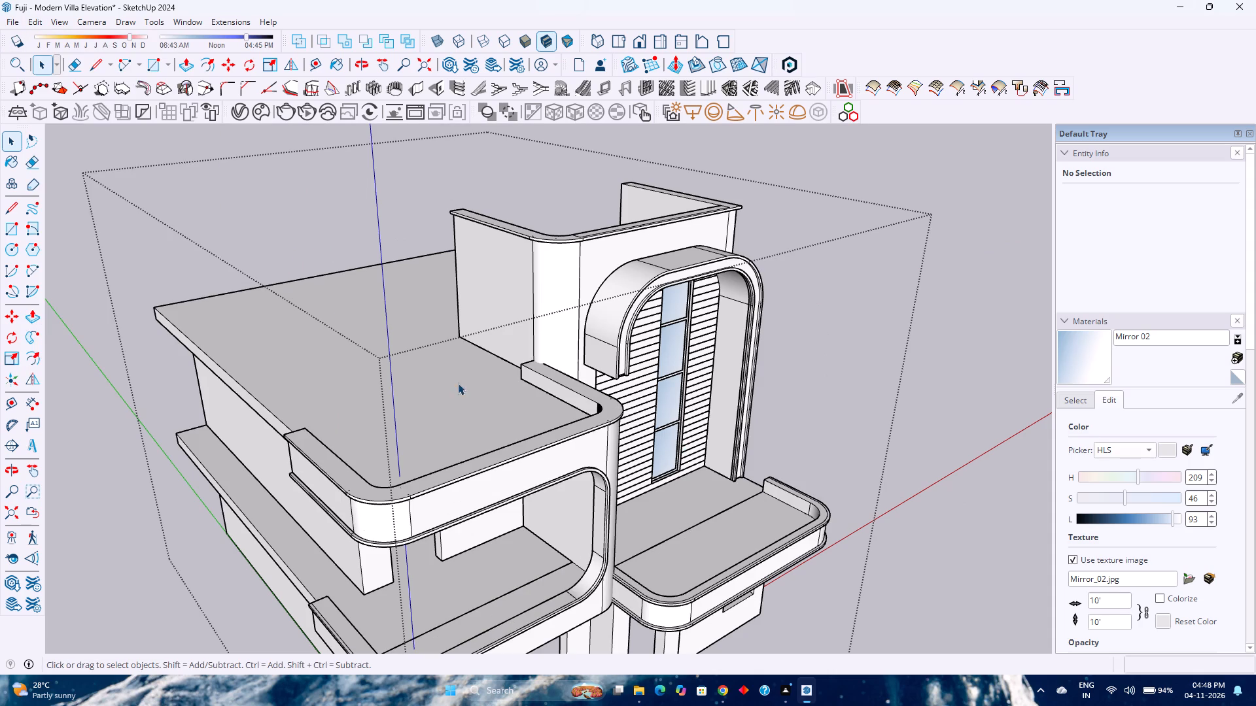
Examine the villa from all sides, checking the reshaped roof slab against the parapet and tower.
middle_click_drag(580, 460, 439, 456)
middle_click(439, 456)
scroll(439, 456, "down", 3)
middle_click_drag(375, 454, 654, 550)
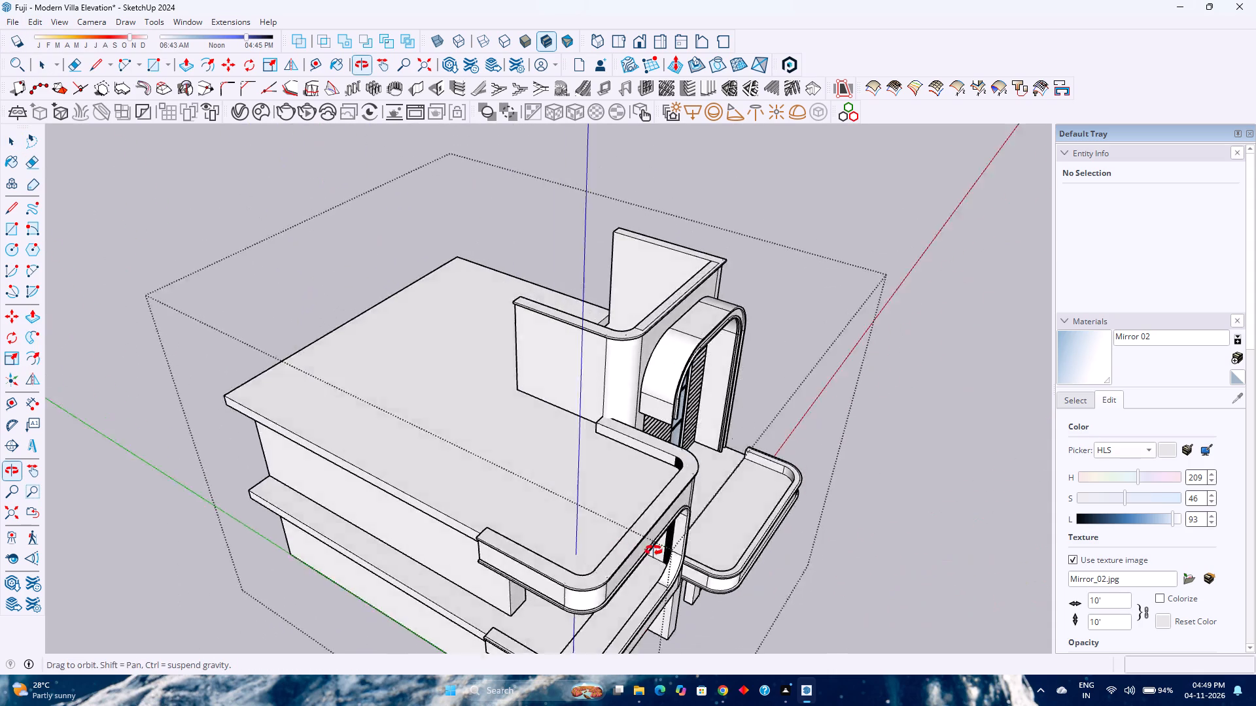
middle_click_drag(654, 550, 677, 556)
middle_click(677, 556)
scroll(529, 490, "up", 3)
middle_click_drag(529, 490, 867, 411)
middle_click(867, 411)
scroll(600, 462, "down", 3)
scroll(527, 482, "down", 3)
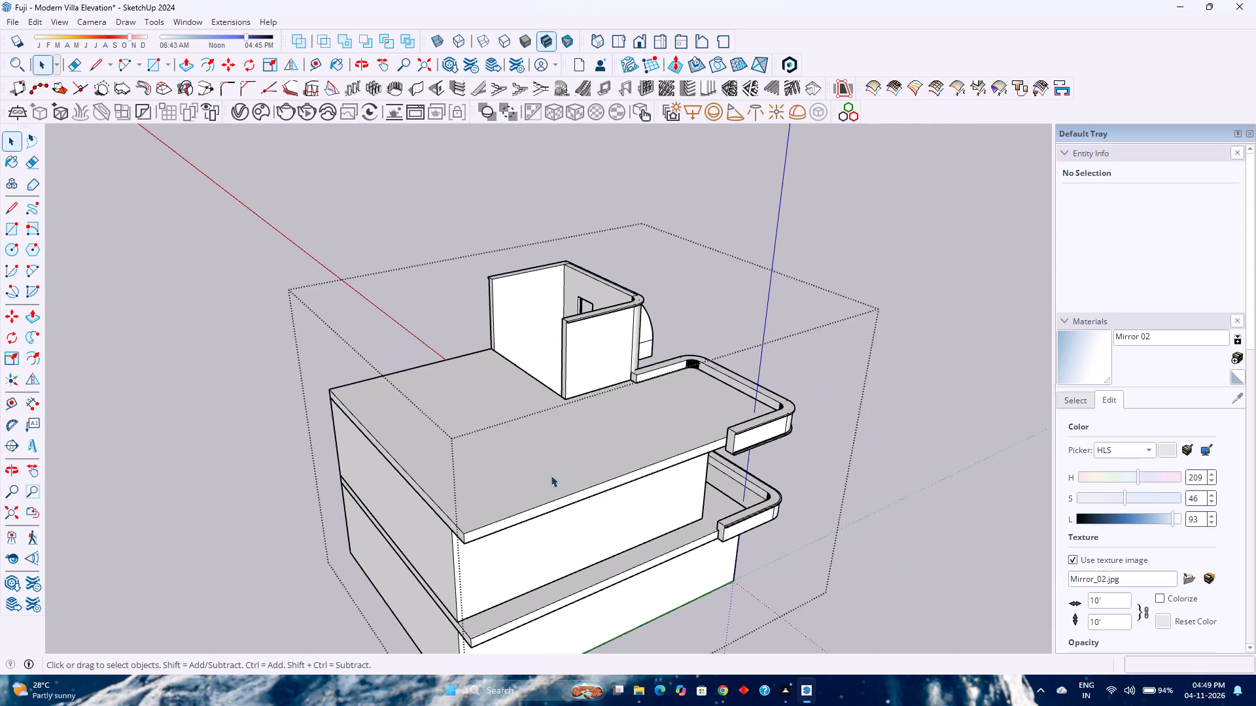
middle_click_drag(555, 474, 349, 523)
middle_click(349, 524)
middle_click_drag(593, 499, 244, 427)
middle_click(235, 425)
scroll(216, 426, "down", 3)
middle_click_drag(347, 565, 60, 442)
scroll(530, 503, "up", 1)
middle_click_drag(525, 501, 449, 479)
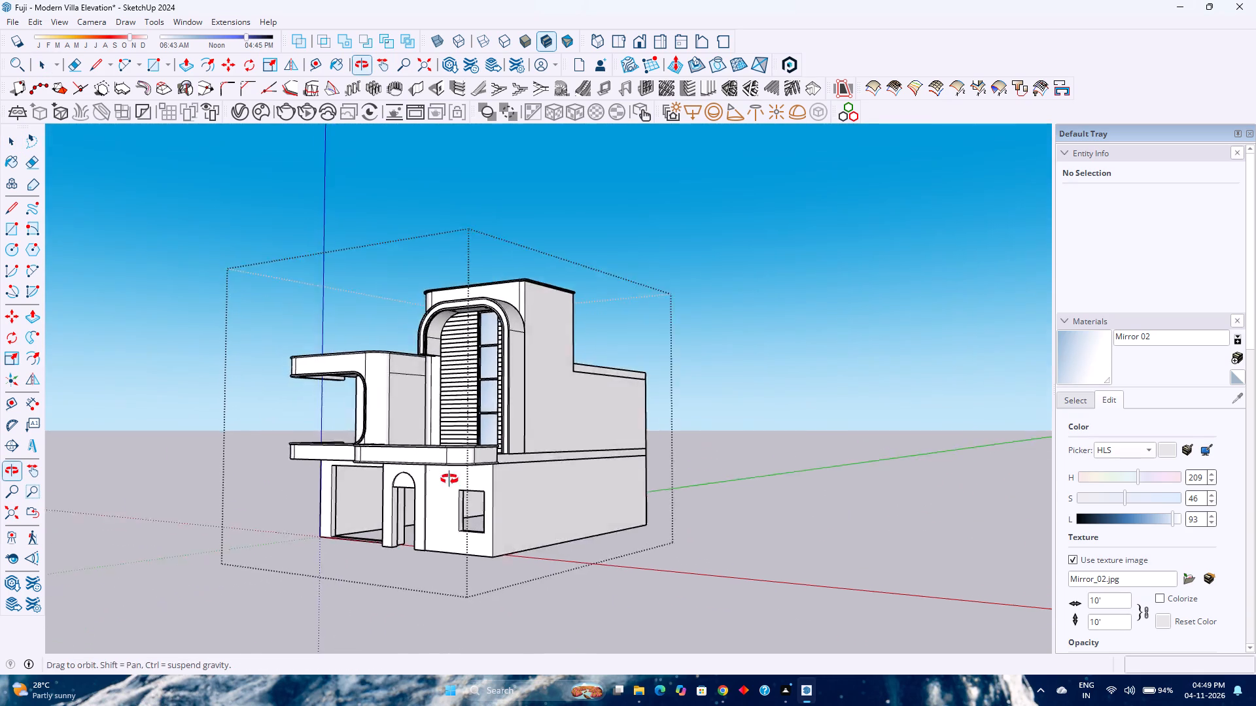
middle_click_drag(449, 479, 567, 482)
Leave the villa group and save the model.
left_click(735, 496)
key("ctrl+s")
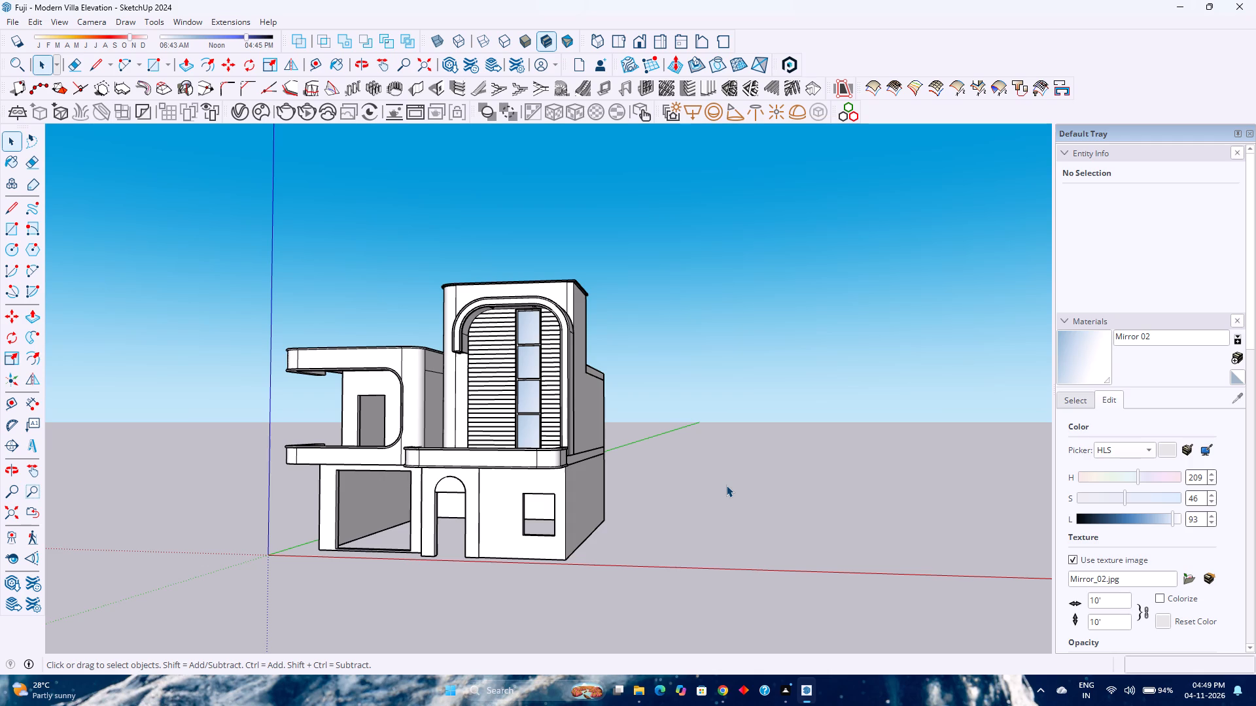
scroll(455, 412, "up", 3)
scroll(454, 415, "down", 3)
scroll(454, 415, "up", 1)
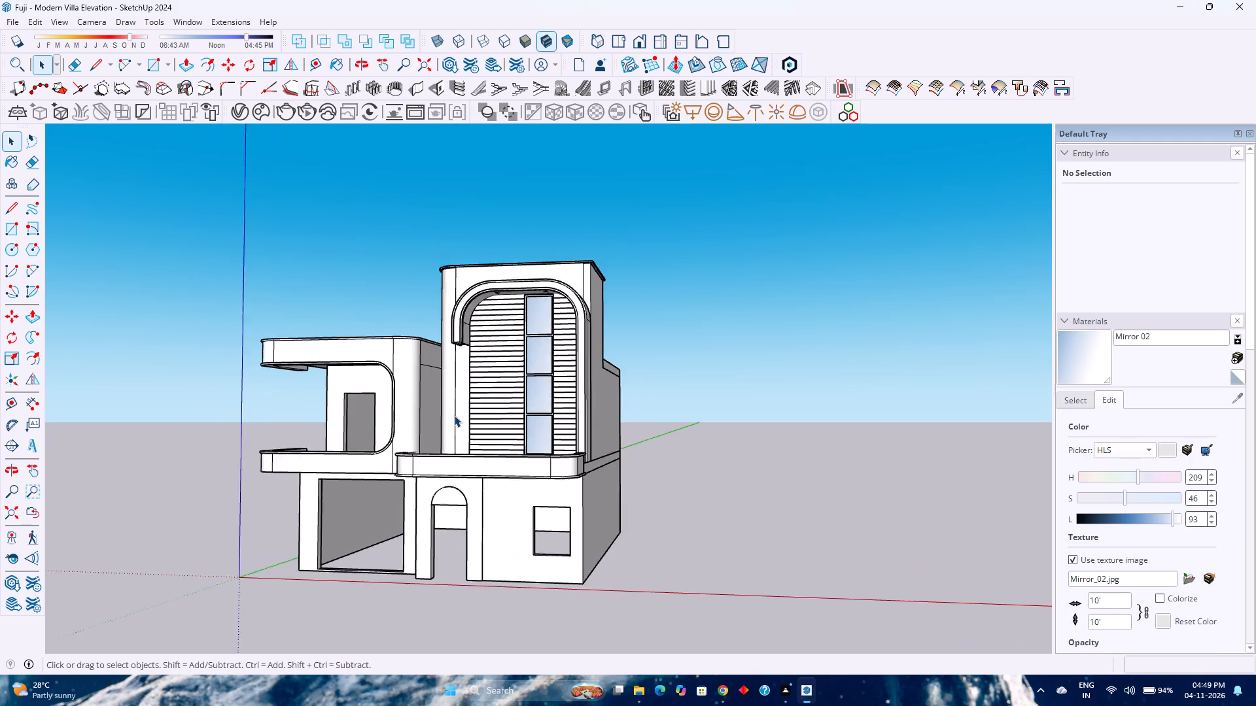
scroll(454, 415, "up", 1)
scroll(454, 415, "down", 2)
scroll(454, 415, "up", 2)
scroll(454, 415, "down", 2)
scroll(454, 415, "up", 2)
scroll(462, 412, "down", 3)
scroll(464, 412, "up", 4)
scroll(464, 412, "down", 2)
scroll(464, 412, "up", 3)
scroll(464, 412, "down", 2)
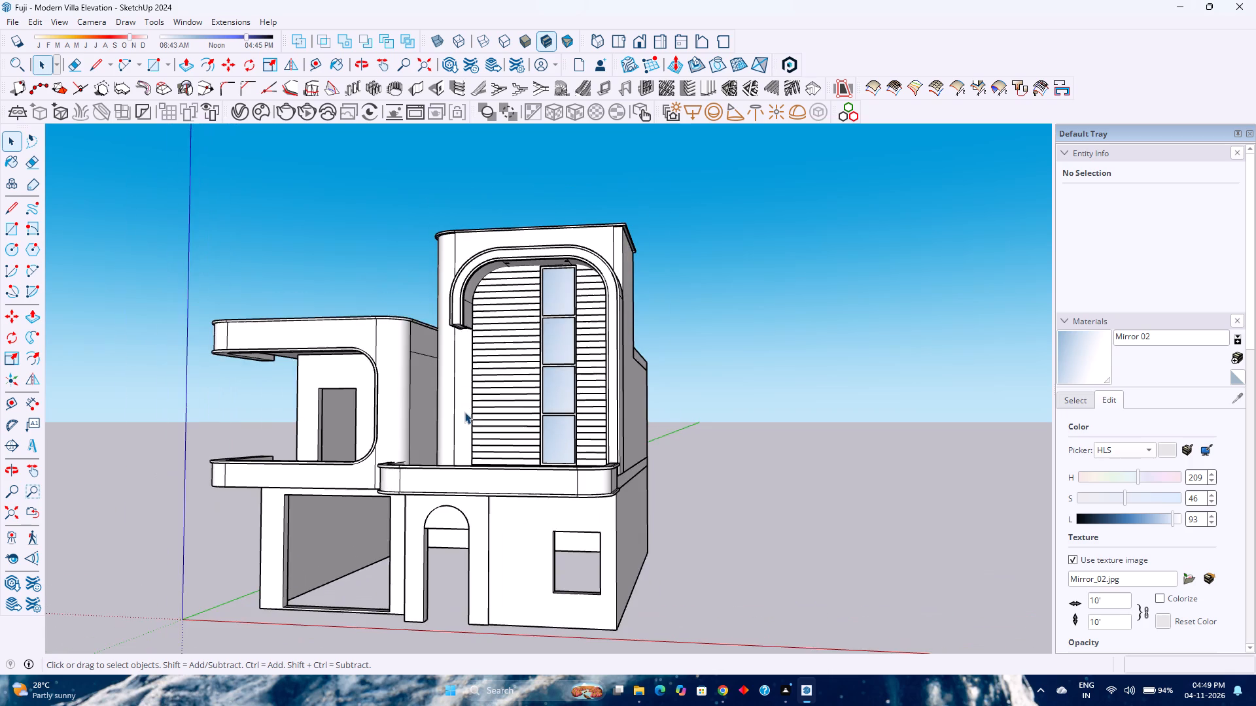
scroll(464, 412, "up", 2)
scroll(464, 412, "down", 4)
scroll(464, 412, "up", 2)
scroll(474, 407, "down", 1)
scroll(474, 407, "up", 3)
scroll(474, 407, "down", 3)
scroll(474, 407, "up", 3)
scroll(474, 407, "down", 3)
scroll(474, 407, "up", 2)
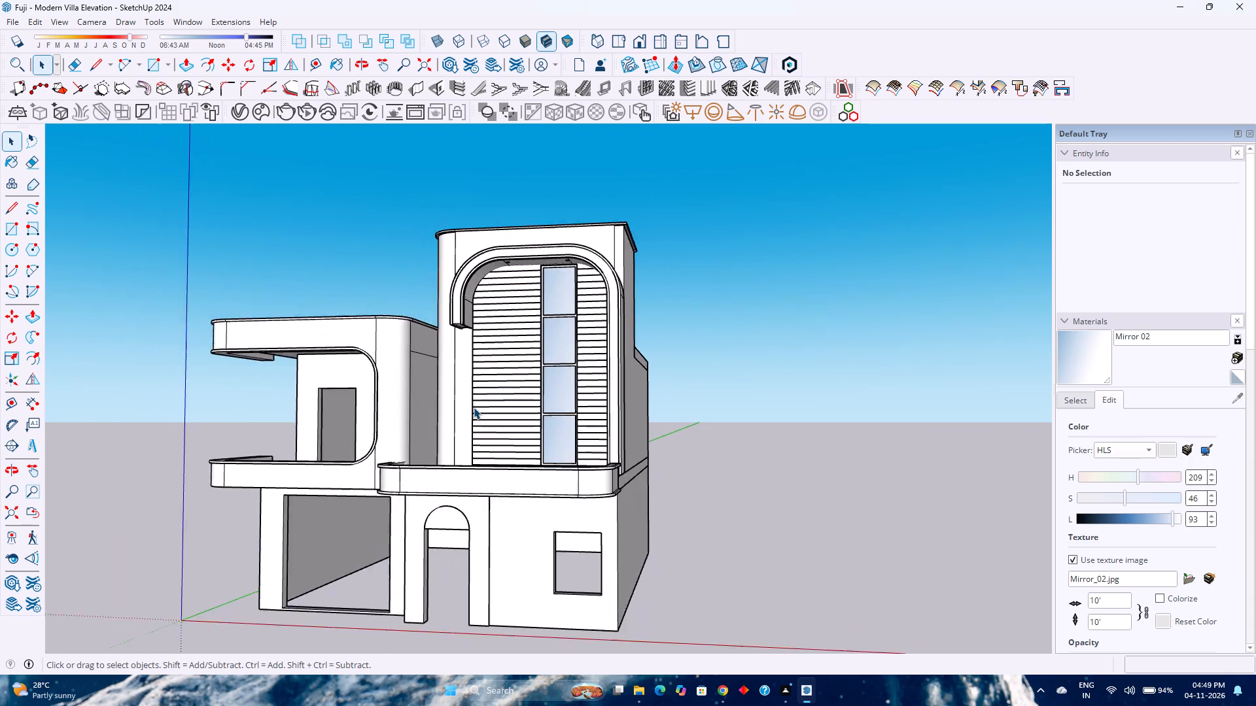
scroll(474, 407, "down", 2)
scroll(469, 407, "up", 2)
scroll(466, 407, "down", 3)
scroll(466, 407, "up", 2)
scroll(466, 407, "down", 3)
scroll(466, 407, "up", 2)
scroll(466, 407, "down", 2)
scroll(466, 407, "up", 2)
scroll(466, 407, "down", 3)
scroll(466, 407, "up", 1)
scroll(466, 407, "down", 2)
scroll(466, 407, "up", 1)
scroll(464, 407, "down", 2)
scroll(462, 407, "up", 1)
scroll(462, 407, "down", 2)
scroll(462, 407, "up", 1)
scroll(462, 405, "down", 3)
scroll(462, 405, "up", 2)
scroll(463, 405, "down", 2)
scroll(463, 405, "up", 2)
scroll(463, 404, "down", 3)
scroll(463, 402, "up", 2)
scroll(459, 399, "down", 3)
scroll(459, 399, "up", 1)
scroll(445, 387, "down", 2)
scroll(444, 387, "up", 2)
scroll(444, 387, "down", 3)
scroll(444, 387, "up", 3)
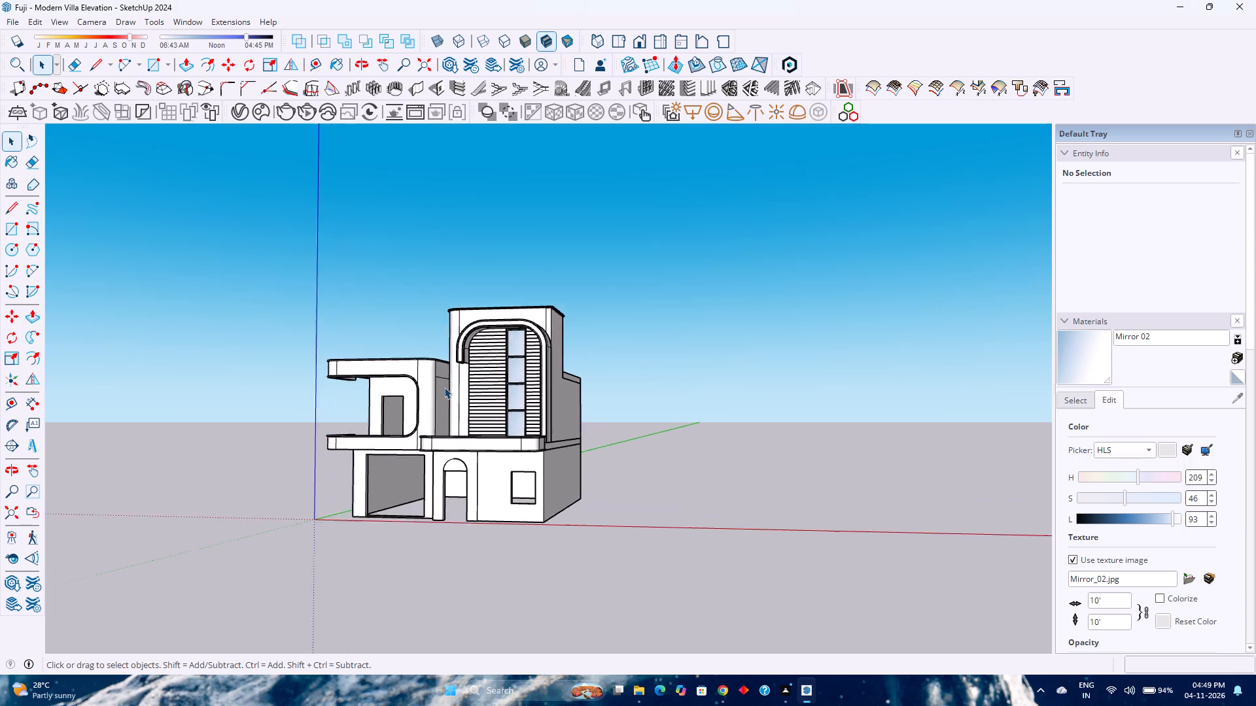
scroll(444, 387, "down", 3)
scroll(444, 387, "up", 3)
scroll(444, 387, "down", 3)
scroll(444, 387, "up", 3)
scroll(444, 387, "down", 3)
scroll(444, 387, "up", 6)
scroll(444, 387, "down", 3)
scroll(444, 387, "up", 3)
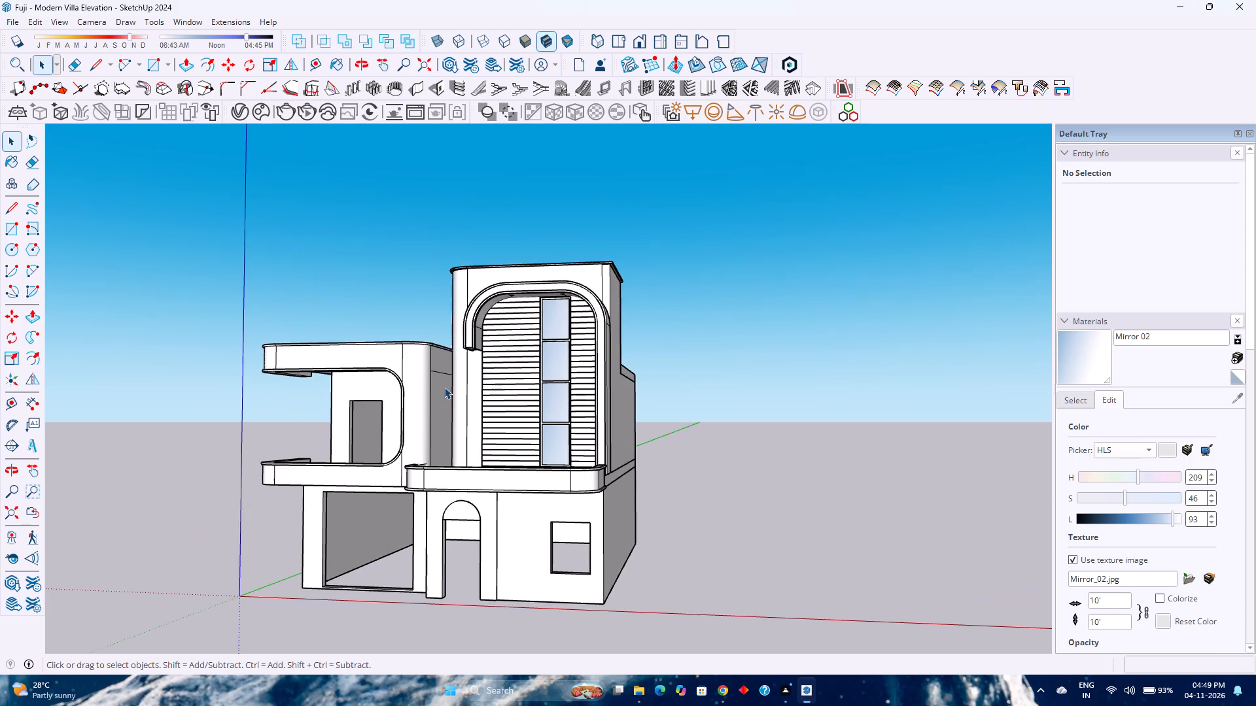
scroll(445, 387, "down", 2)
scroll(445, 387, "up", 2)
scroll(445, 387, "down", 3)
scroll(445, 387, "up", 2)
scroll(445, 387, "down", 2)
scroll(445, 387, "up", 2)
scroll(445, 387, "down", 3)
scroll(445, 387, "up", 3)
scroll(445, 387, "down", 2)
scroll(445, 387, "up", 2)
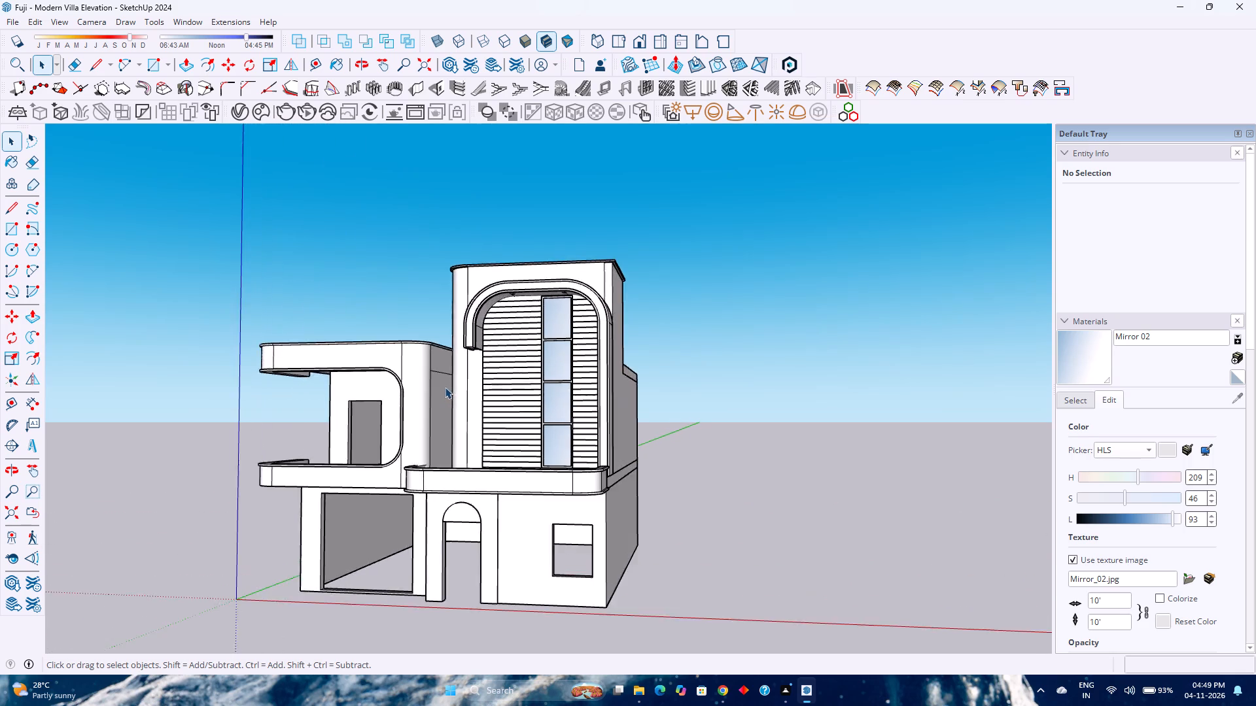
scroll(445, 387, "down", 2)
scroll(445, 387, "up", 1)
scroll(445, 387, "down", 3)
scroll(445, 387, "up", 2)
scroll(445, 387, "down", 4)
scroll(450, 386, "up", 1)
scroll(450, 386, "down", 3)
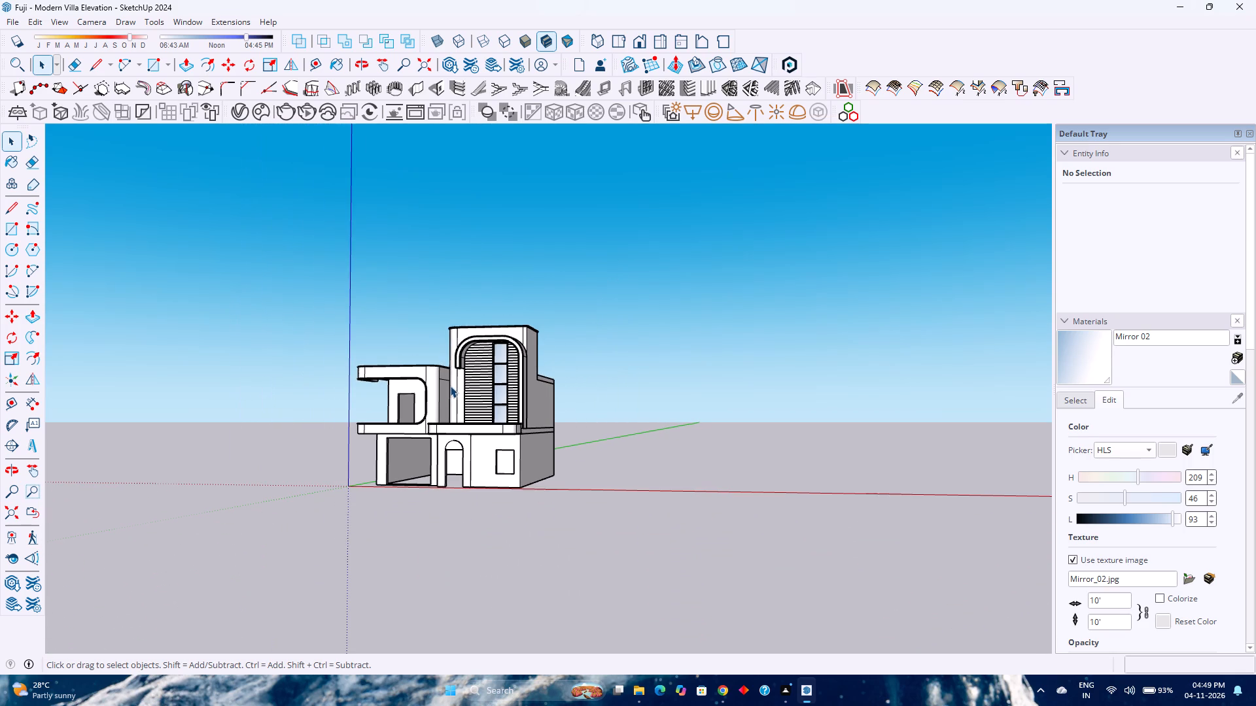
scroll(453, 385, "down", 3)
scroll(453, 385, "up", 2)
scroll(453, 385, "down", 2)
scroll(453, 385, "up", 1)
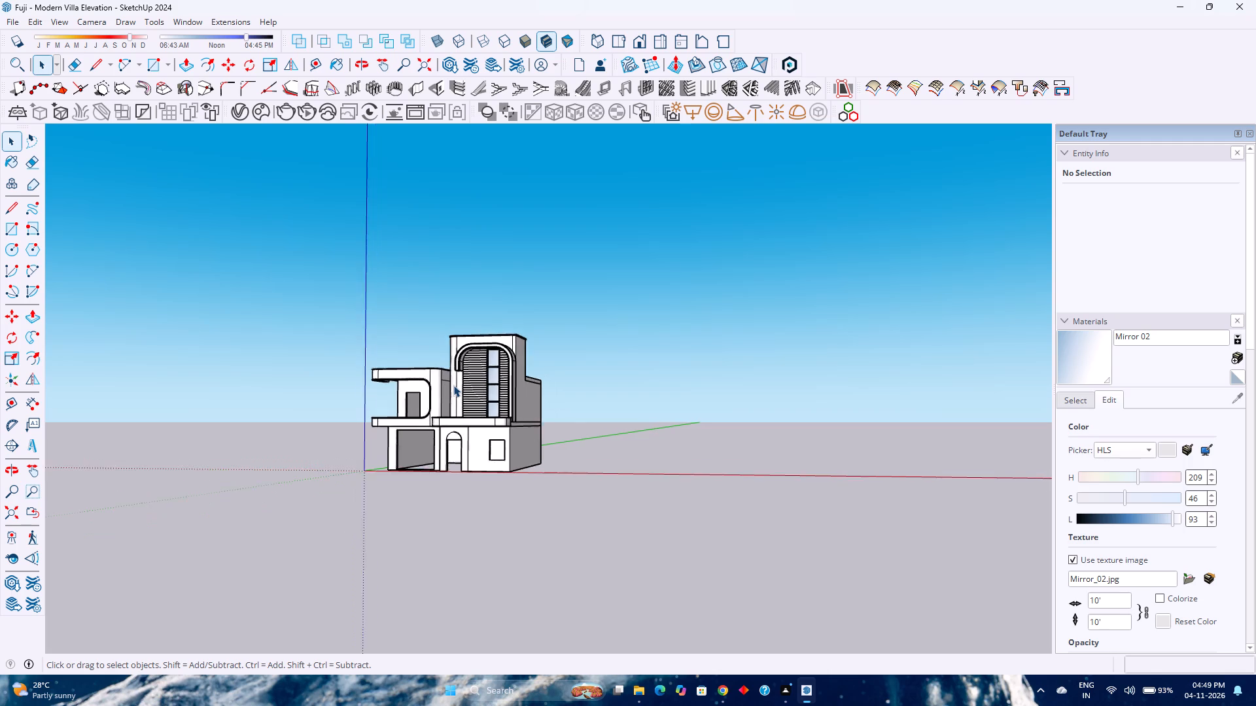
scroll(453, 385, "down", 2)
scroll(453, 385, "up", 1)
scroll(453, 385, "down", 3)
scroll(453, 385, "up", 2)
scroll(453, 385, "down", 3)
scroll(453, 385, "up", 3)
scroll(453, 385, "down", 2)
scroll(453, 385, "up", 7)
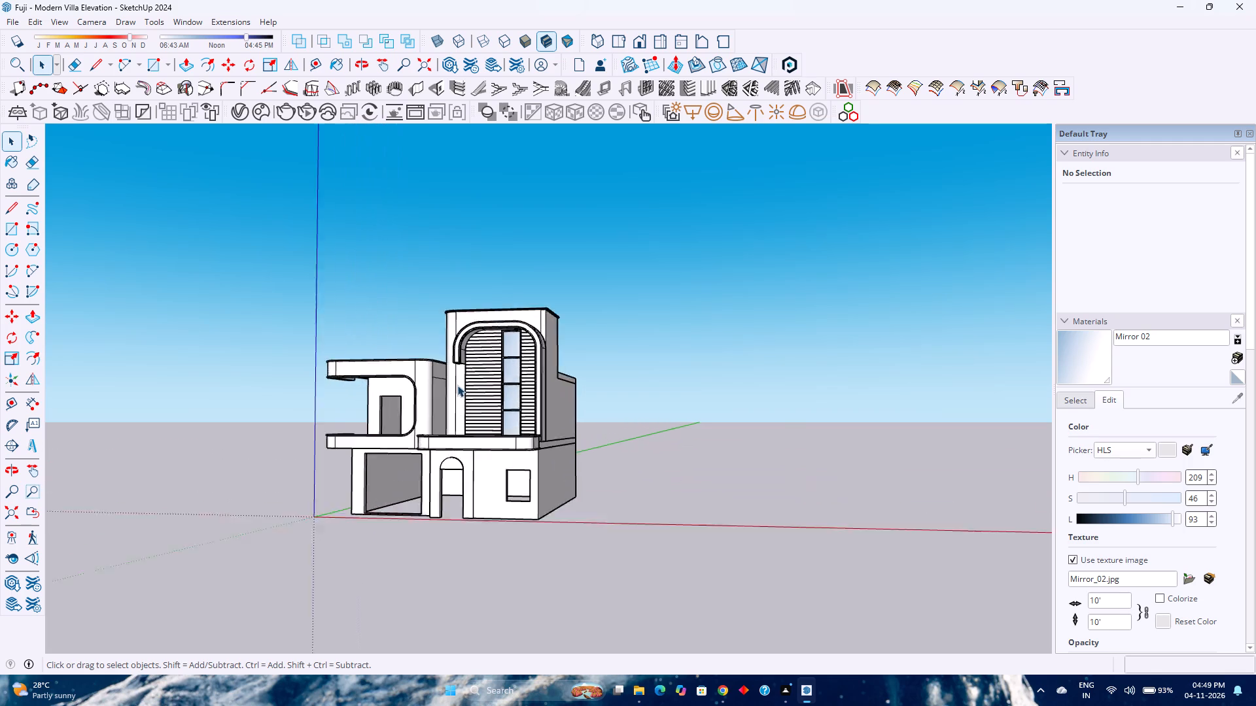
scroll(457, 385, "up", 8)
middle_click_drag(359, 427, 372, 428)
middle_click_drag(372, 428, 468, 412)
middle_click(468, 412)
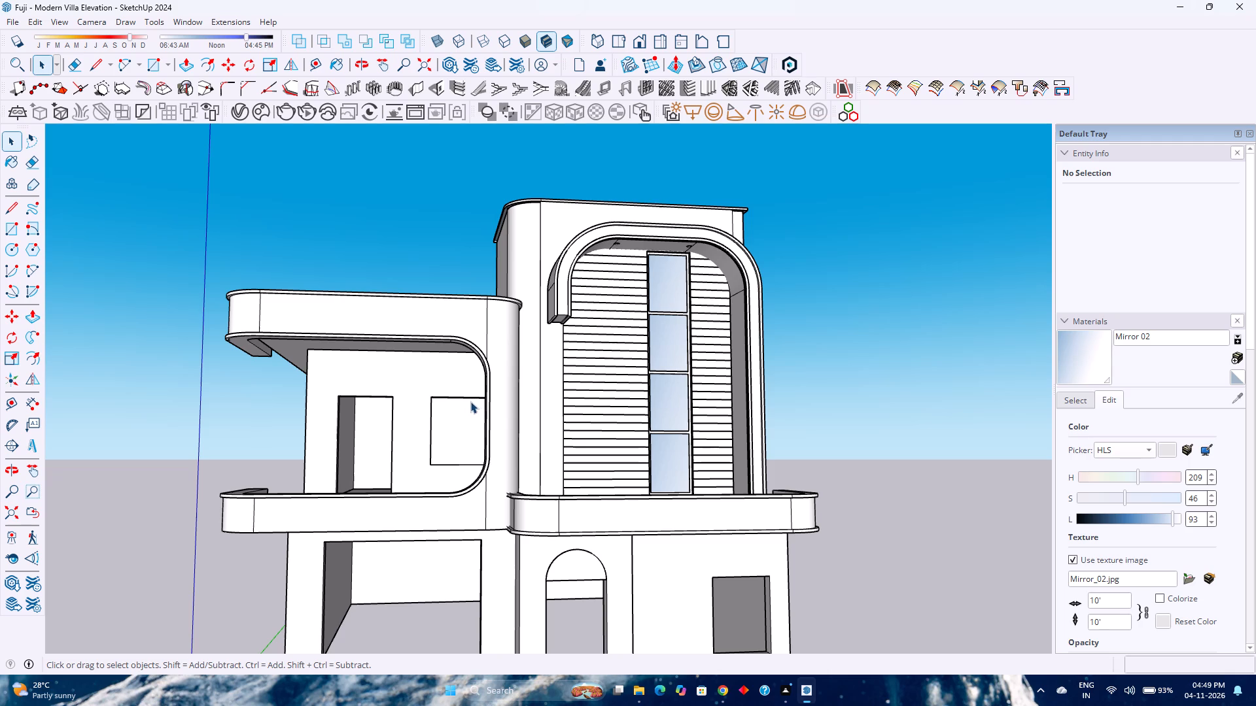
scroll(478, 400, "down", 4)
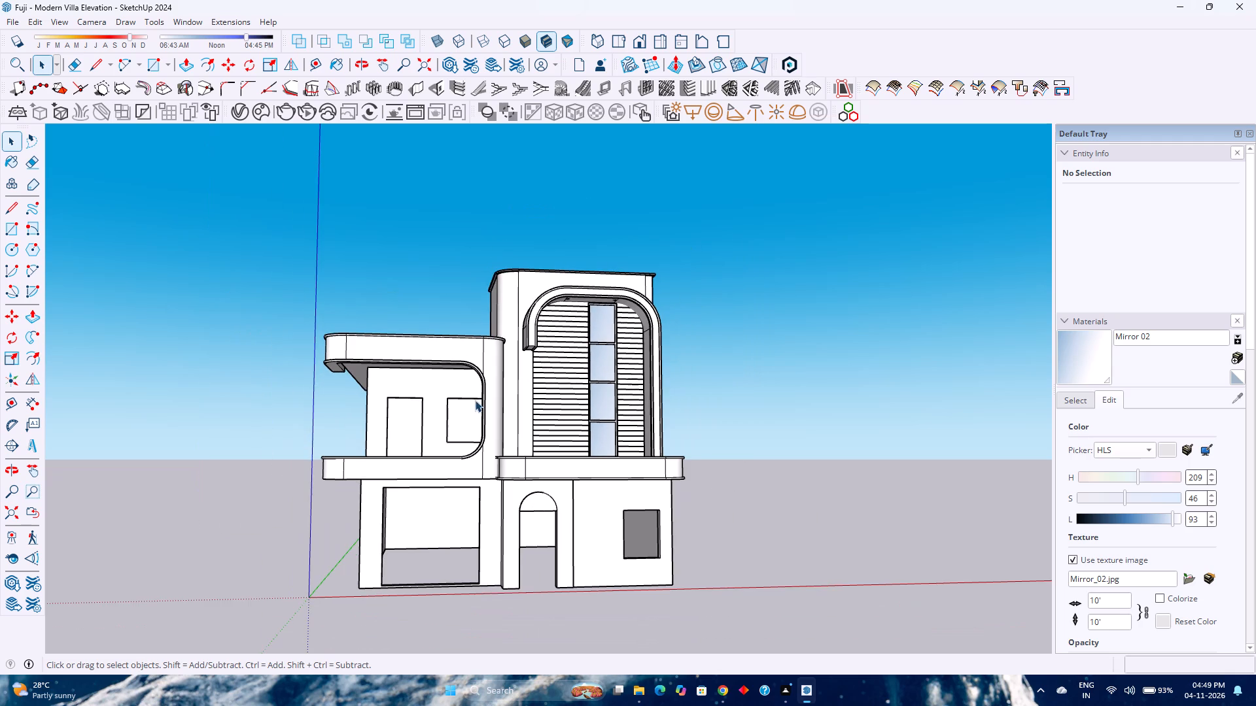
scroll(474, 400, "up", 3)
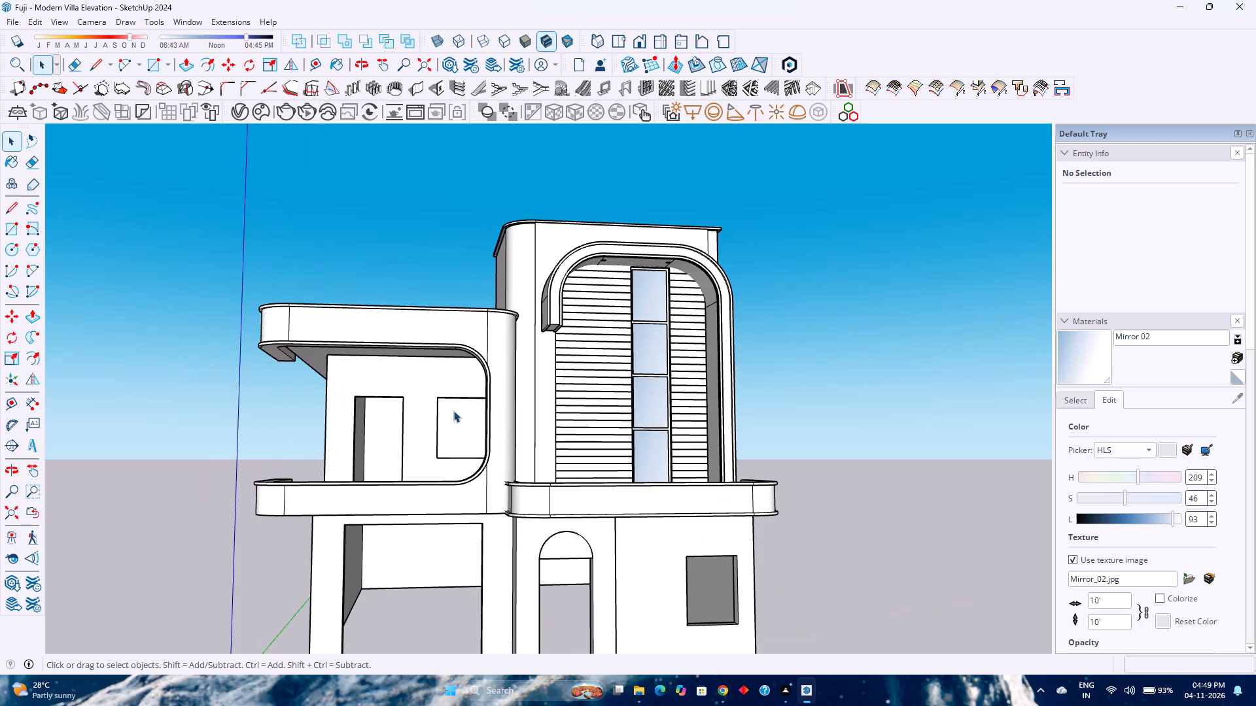
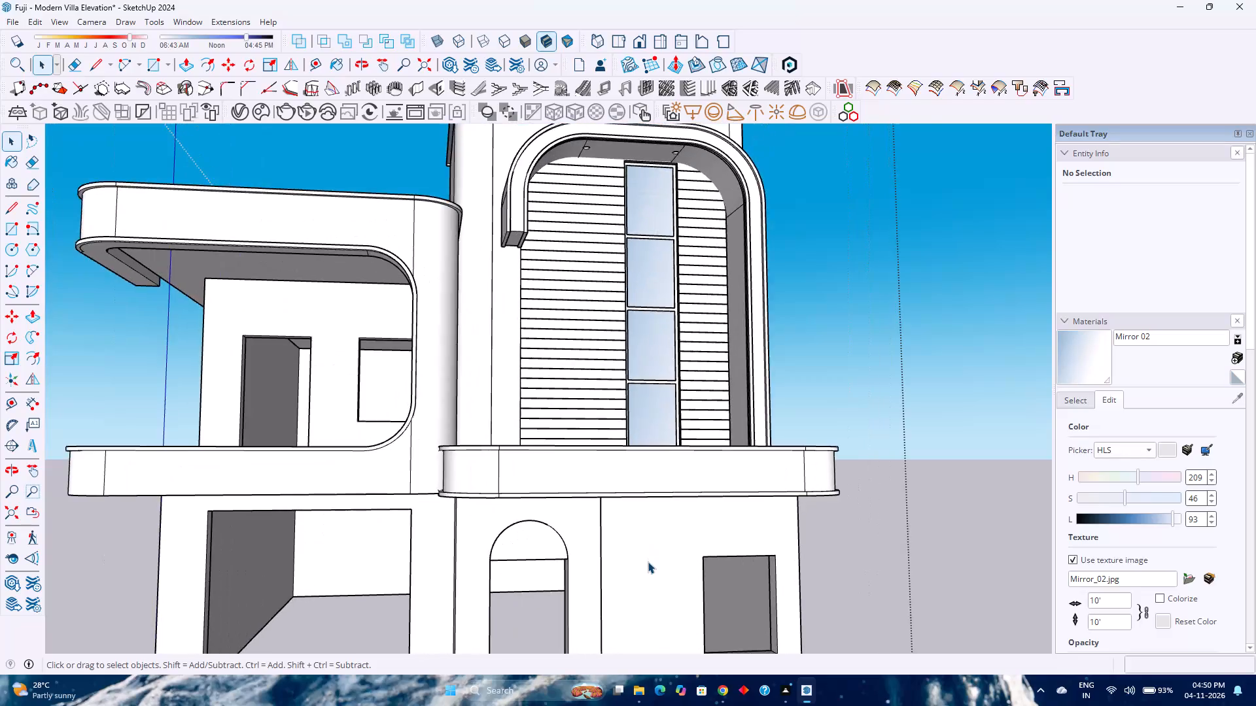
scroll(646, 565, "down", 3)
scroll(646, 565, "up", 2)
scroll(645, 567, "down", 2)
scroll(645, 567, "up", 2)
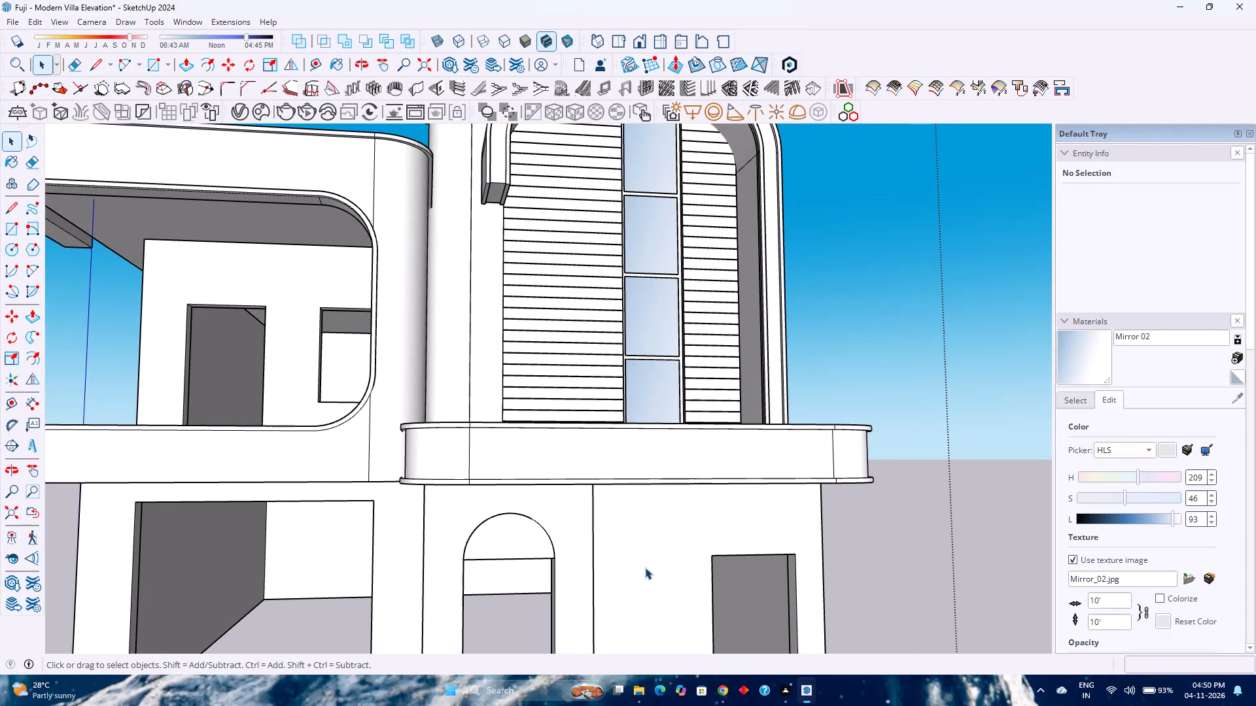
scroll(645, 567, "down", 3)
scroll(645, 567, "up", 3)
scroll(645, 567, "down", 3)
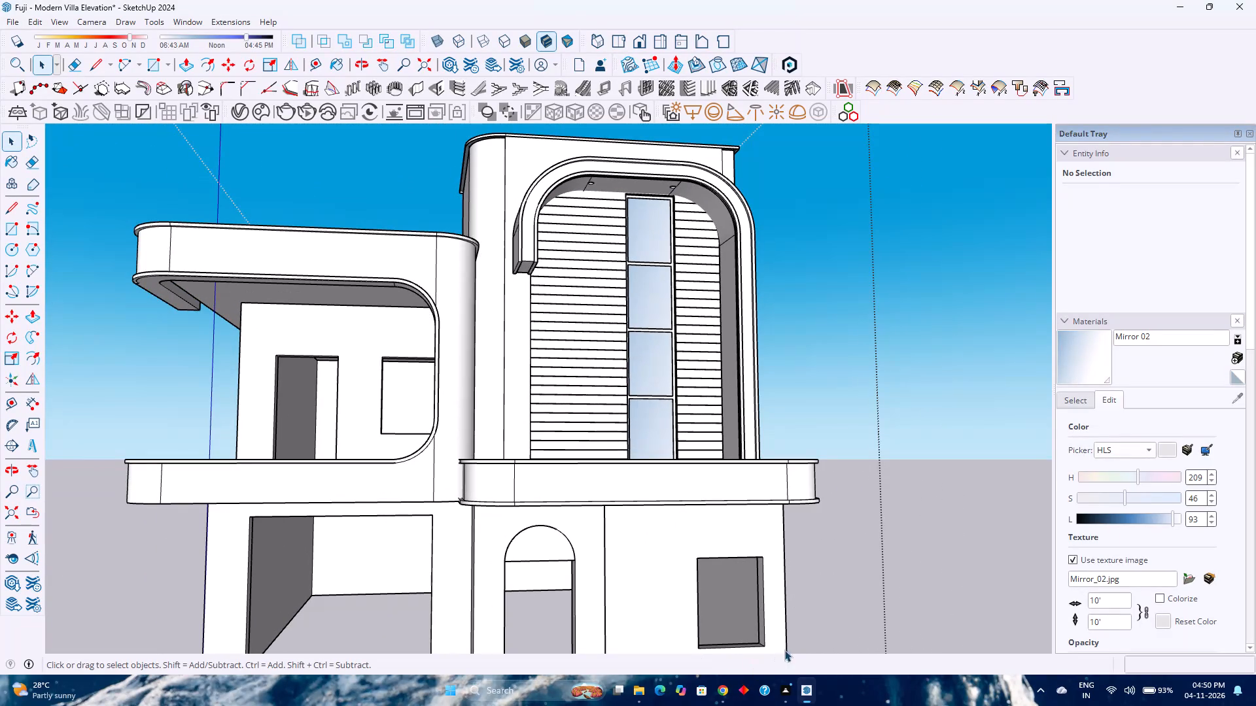
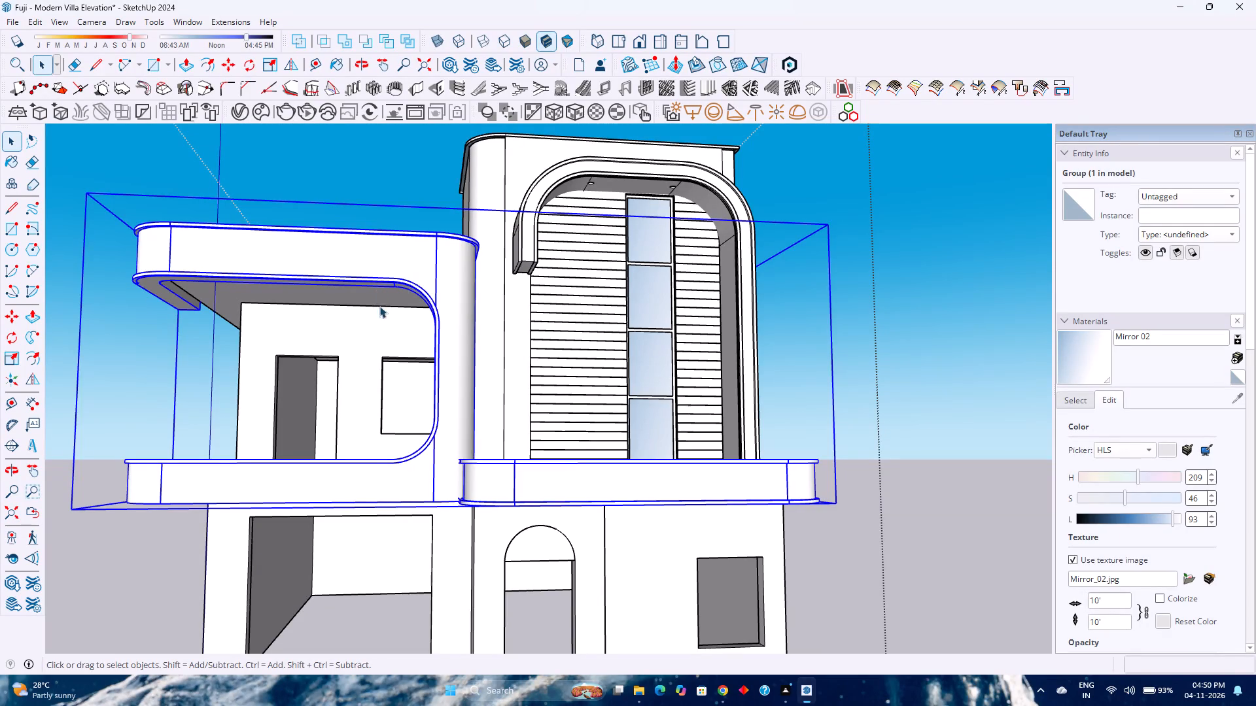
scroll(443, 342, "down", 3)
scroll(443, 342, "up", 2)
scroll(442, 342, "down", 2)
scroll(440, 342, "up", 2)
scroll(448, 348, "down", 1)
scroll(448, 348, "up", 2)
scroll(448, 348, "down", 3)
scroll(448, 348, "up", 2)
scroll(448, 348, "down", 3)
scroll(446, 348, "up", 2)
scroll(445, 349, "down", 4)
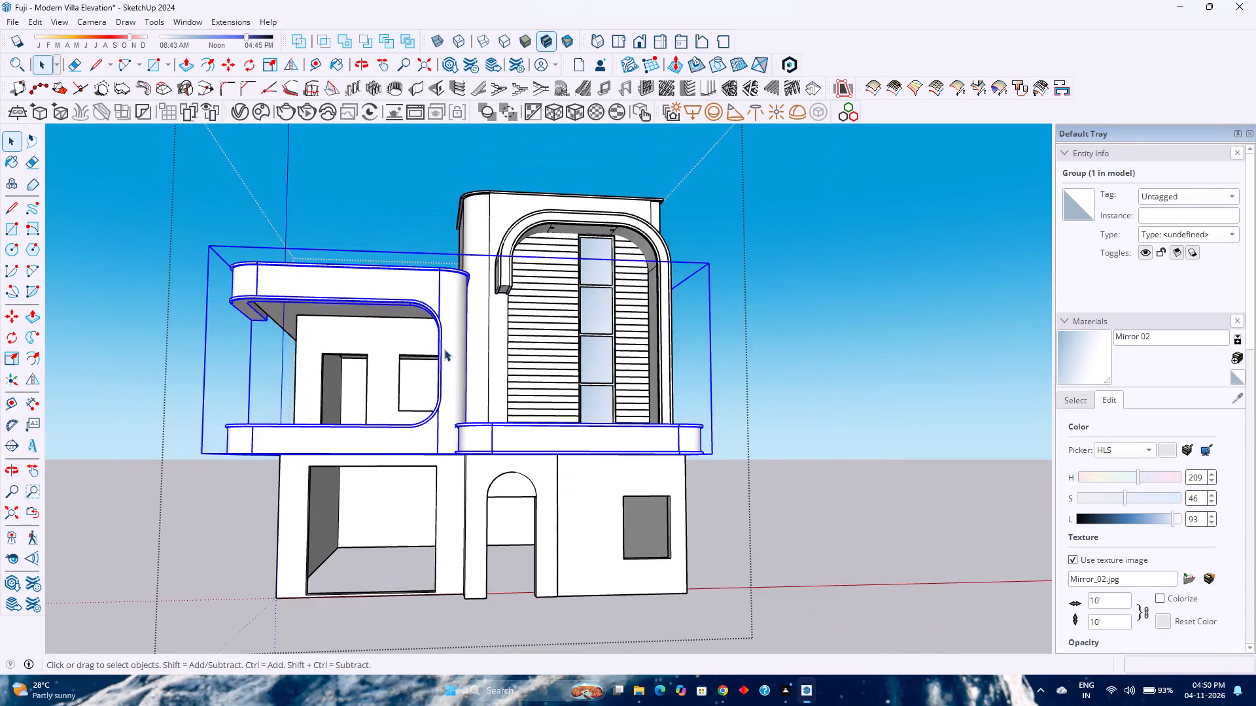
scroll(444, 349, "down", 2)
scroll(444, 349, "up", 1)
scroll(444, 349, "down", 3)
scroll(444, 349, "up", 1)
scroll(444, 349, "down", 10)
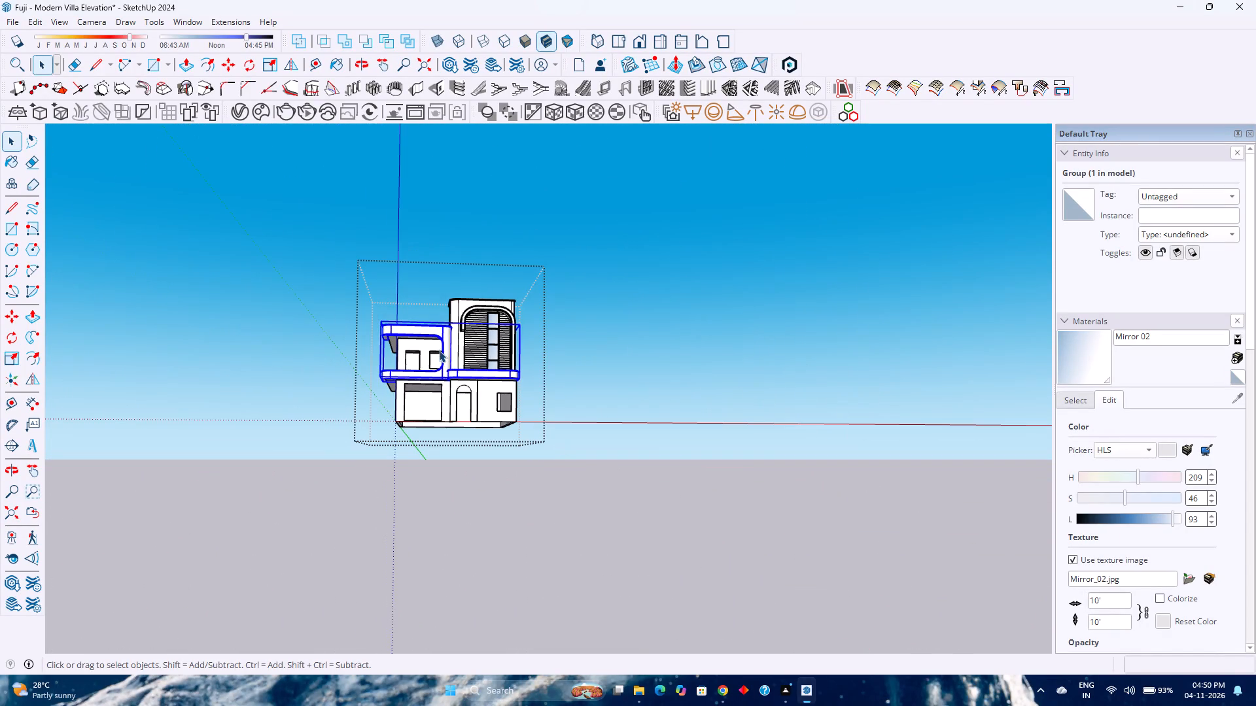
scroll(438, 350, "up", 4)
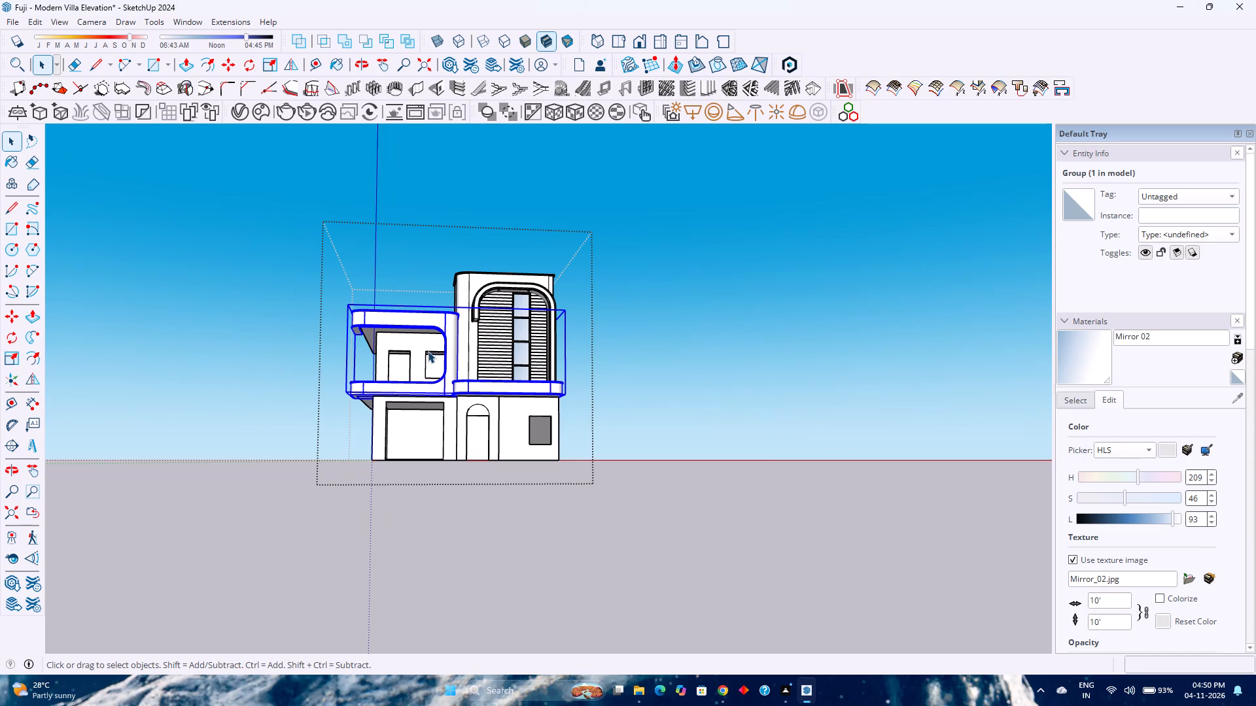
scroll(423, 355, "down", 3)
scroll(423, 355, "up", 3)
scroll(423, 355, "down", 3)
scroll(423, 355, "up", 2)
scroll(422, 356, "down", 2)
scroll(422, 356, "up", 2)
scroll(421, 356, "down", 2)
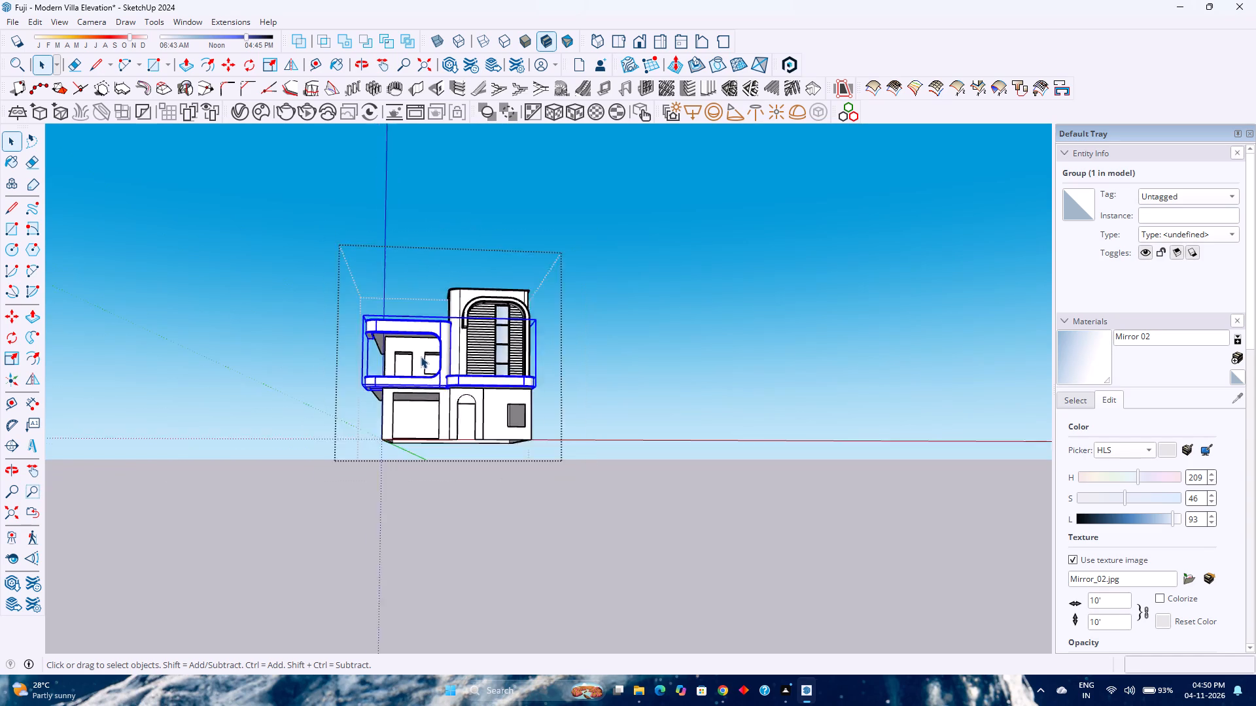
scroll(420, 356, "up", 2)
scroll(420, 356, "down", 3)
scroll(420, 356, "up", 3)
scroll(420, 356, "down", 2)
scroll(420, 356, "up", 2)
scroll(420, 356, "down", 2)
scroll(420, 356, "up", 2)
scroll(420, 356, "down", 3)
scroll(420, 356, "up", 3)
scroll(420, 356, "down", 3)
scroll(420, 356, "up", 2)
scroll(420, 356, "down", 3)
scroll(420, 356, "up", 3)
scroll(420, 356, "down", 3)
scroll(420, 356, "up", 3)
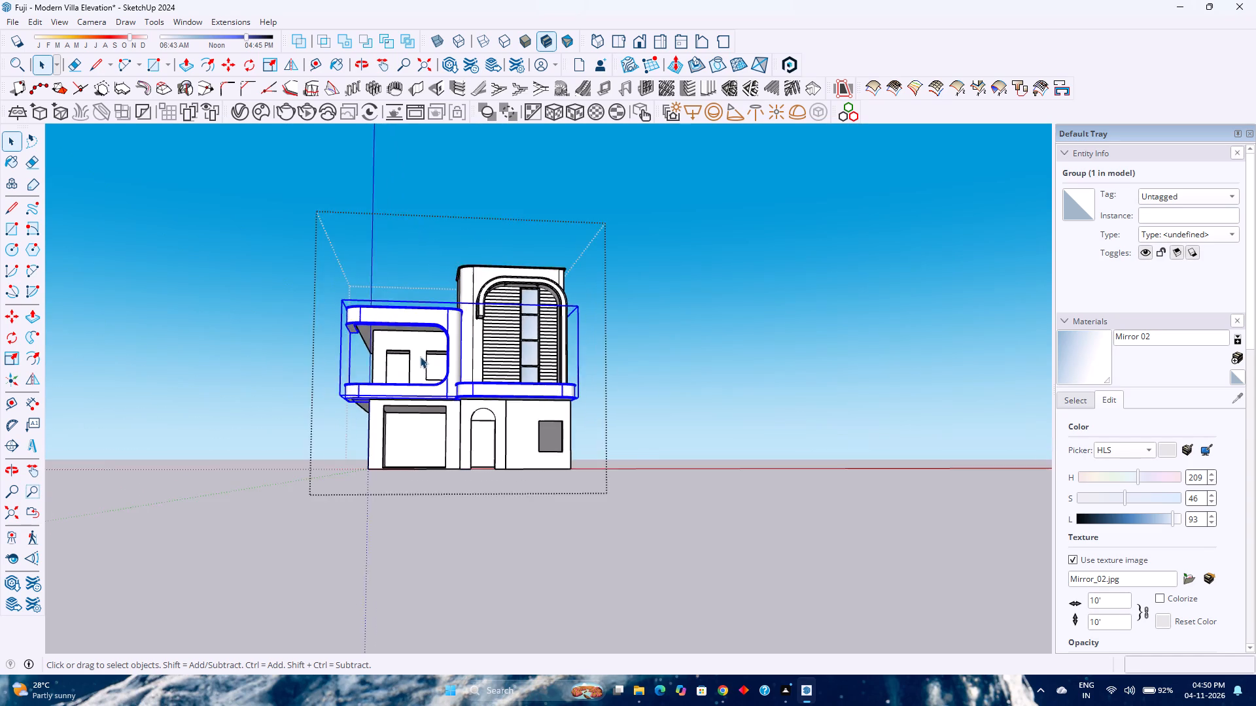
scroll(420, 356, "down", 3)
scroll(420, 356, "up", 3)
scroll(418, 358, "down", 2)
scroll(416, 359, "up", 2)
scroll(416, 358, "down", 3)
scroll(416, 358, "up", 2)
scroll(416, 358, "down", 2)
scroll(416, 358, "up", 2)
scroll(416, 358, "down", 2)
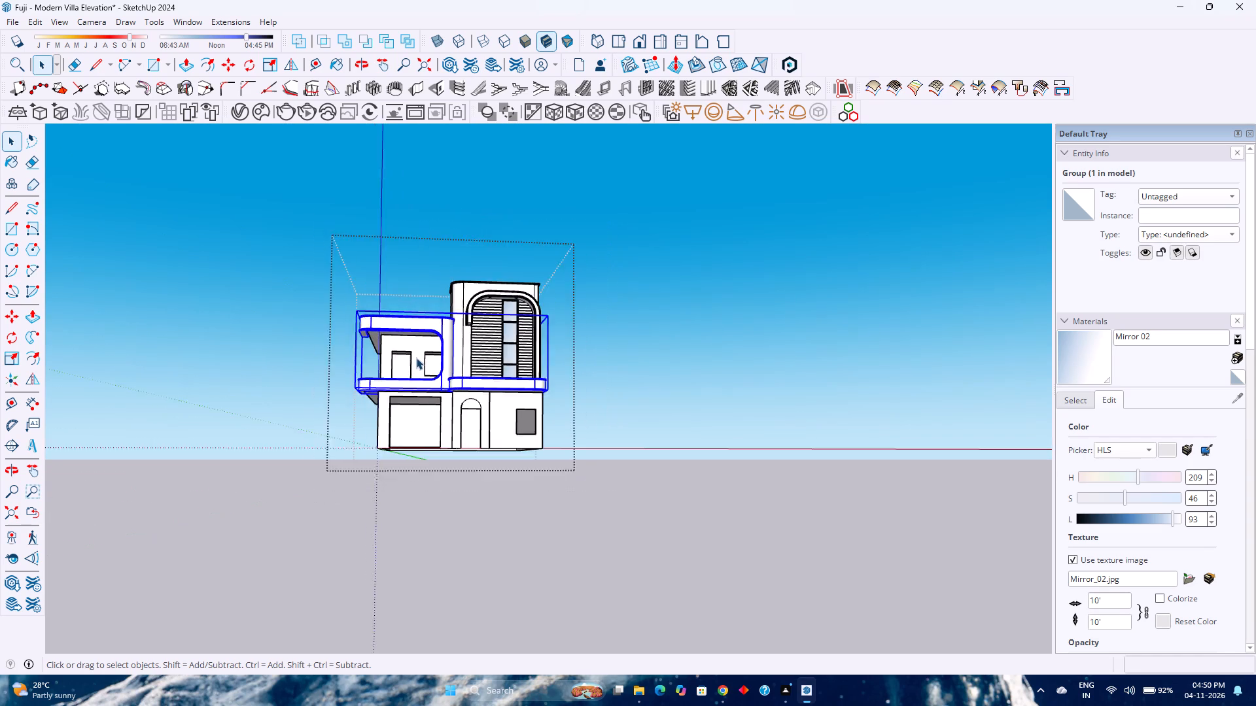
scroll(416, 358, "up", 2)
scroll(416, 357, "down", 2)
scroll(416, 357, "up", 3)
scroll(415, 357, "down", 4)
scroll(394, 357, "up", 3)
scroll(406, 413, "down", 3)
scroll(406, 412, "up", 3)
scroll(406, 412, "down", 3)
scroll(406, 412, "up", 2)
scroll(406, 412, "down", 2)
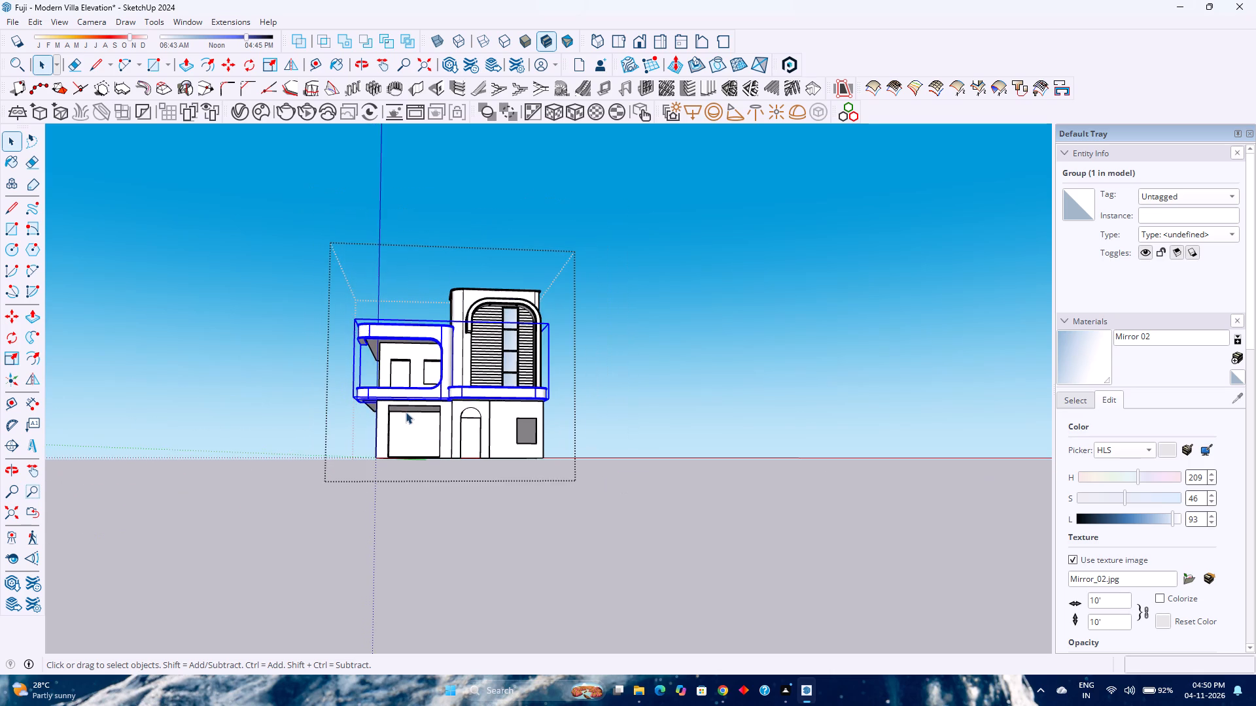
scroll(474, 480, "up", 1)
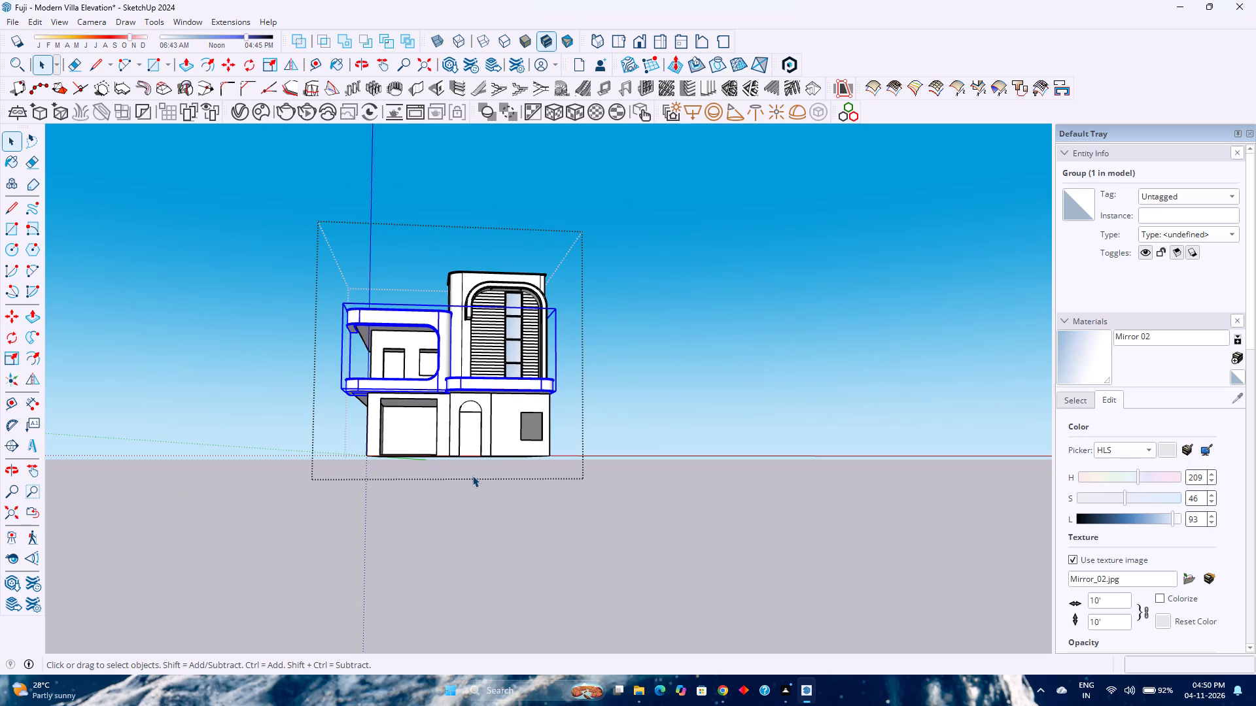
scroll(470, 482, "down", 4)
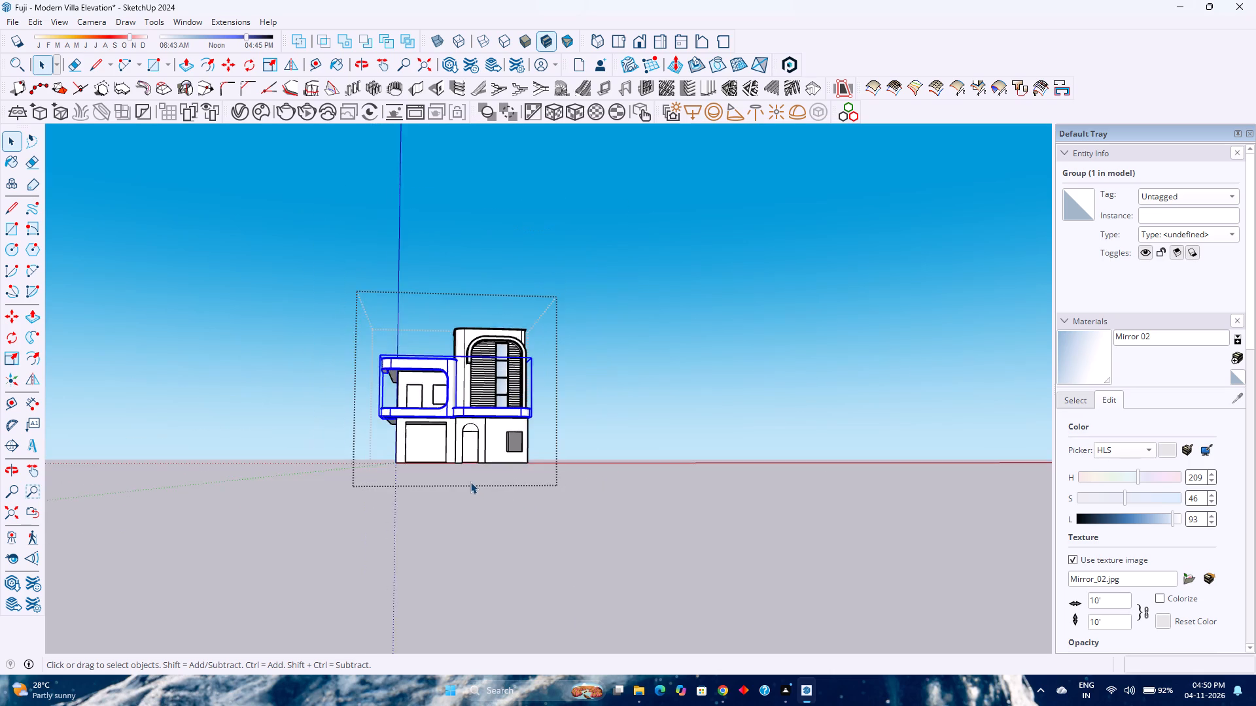
Examine the villa's curved balcony group from both front corners, ending close to the first-floor balconies and their parapets.
scroll(470, 482, "up", 8)
scroll(517, 361, "up", 1)
middle_click_drag(513, 359, 808, 490)
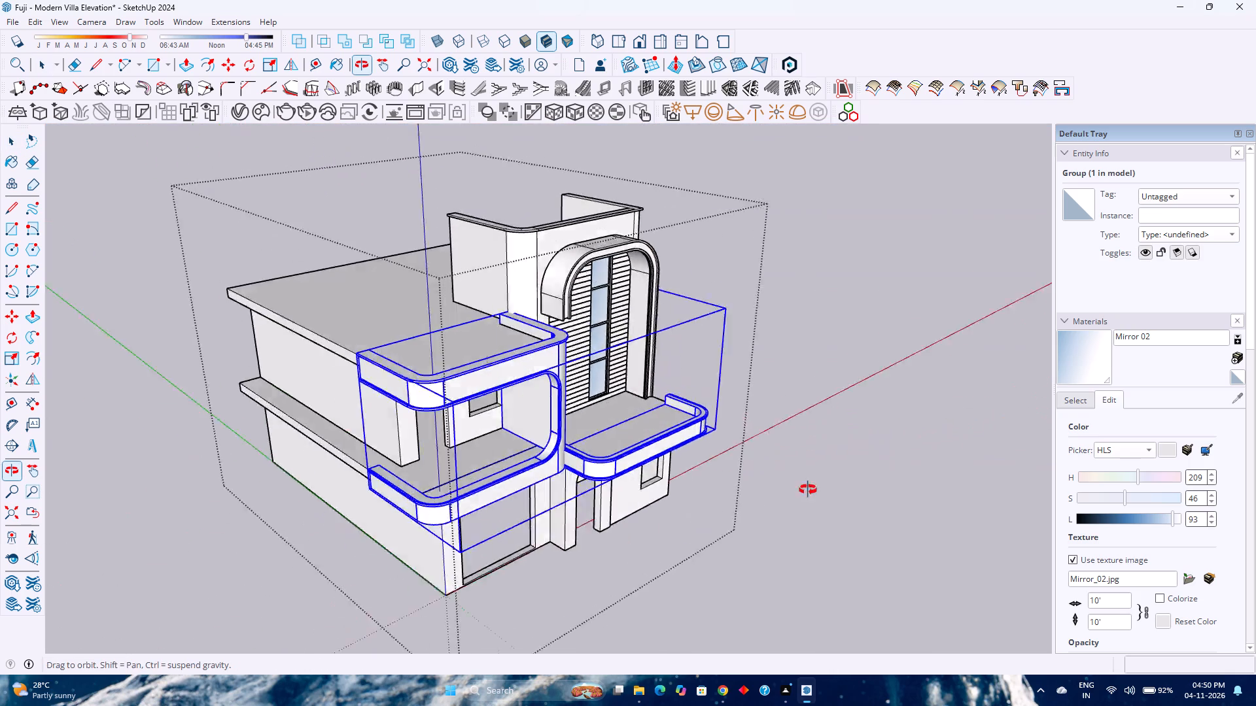
middle_click_drag(808, 490, 253, 459)
middle_click(253, 459)
scroll(283, 367, "up", 7)
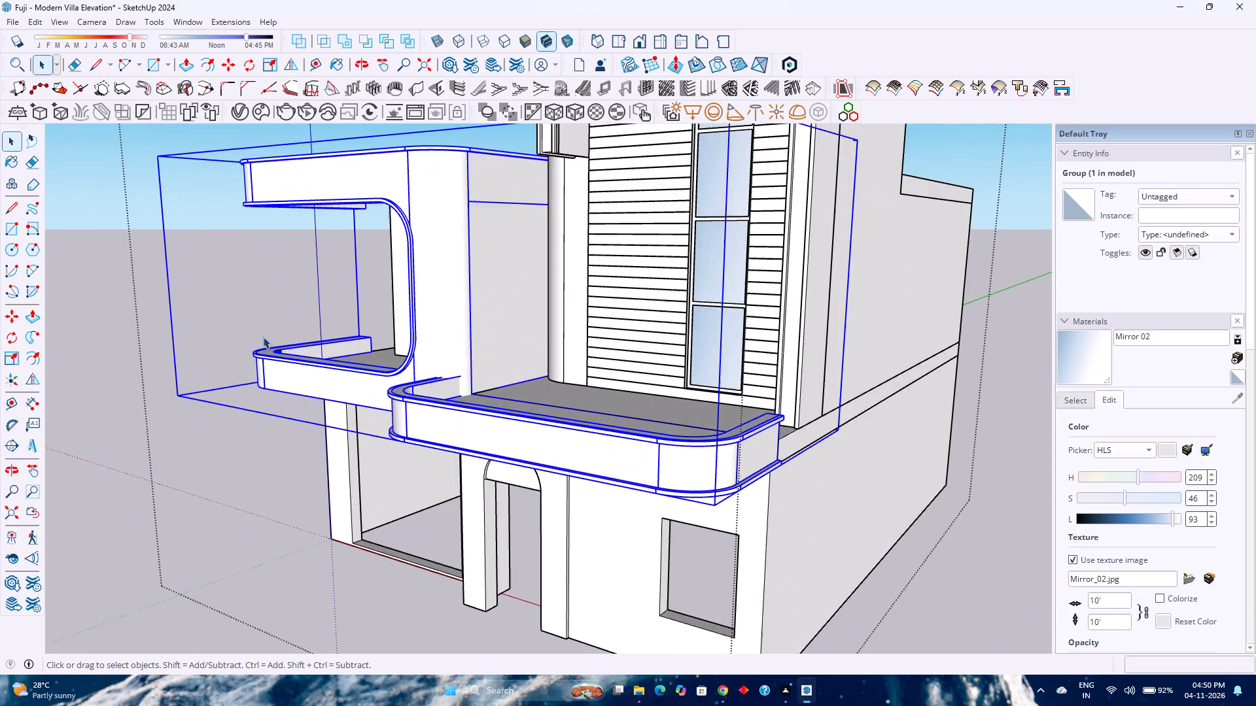
scroll(263, 337, "up", 3)
middle_click(267, 336)
middle_click(273, 336)
middle_click(315, 364)
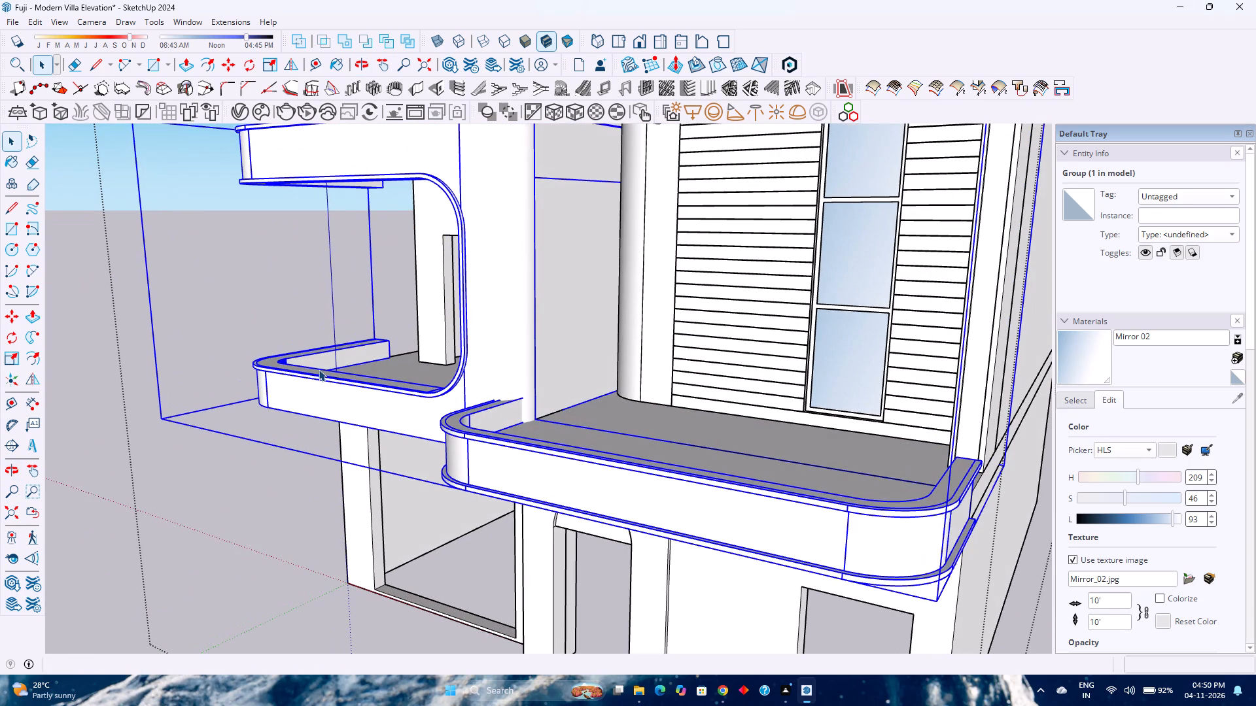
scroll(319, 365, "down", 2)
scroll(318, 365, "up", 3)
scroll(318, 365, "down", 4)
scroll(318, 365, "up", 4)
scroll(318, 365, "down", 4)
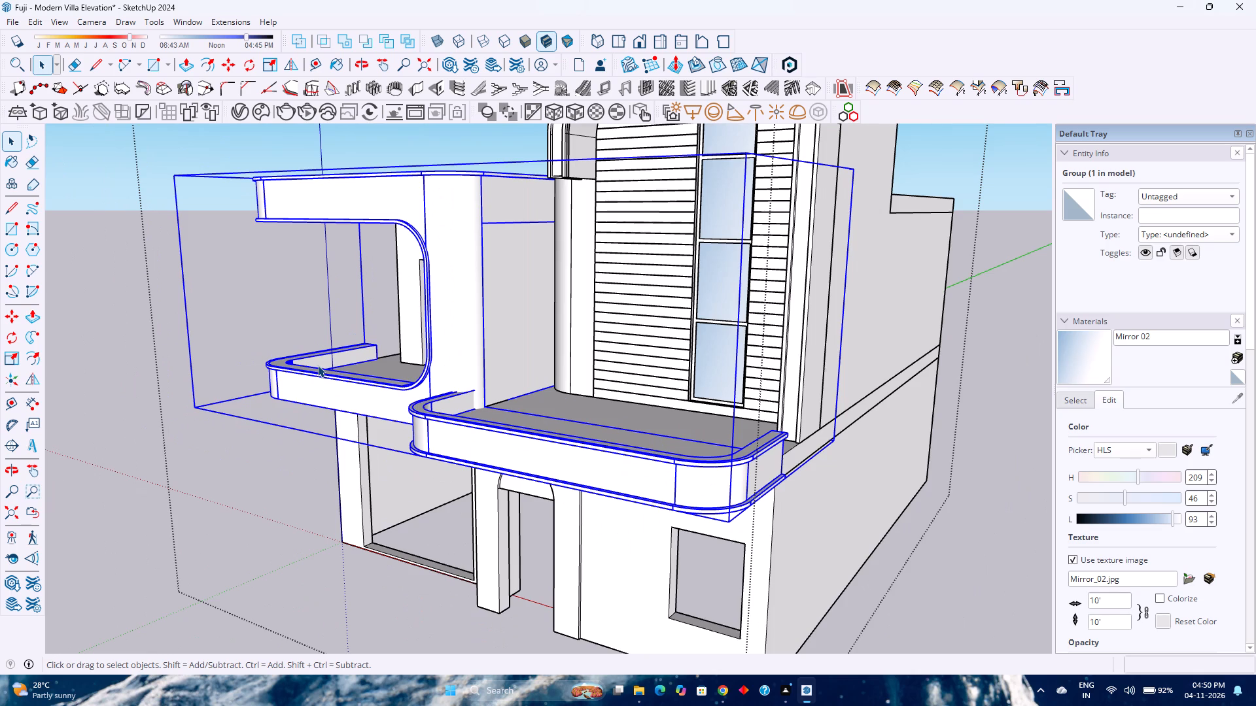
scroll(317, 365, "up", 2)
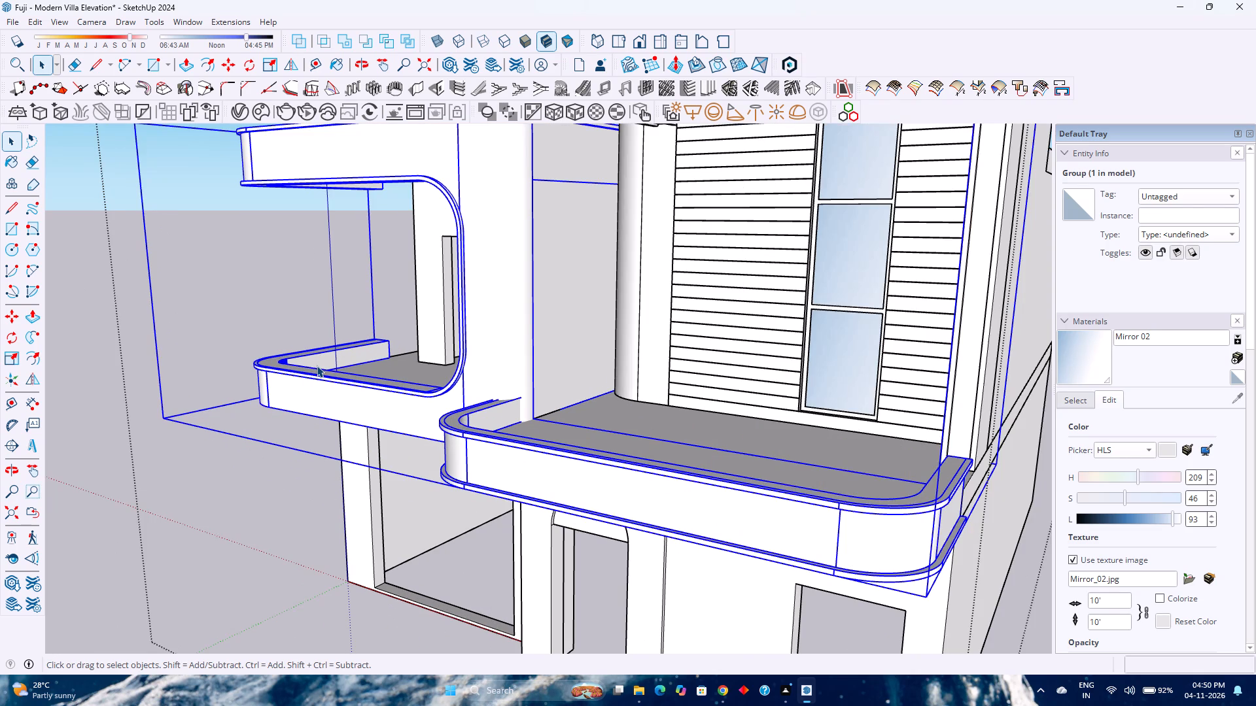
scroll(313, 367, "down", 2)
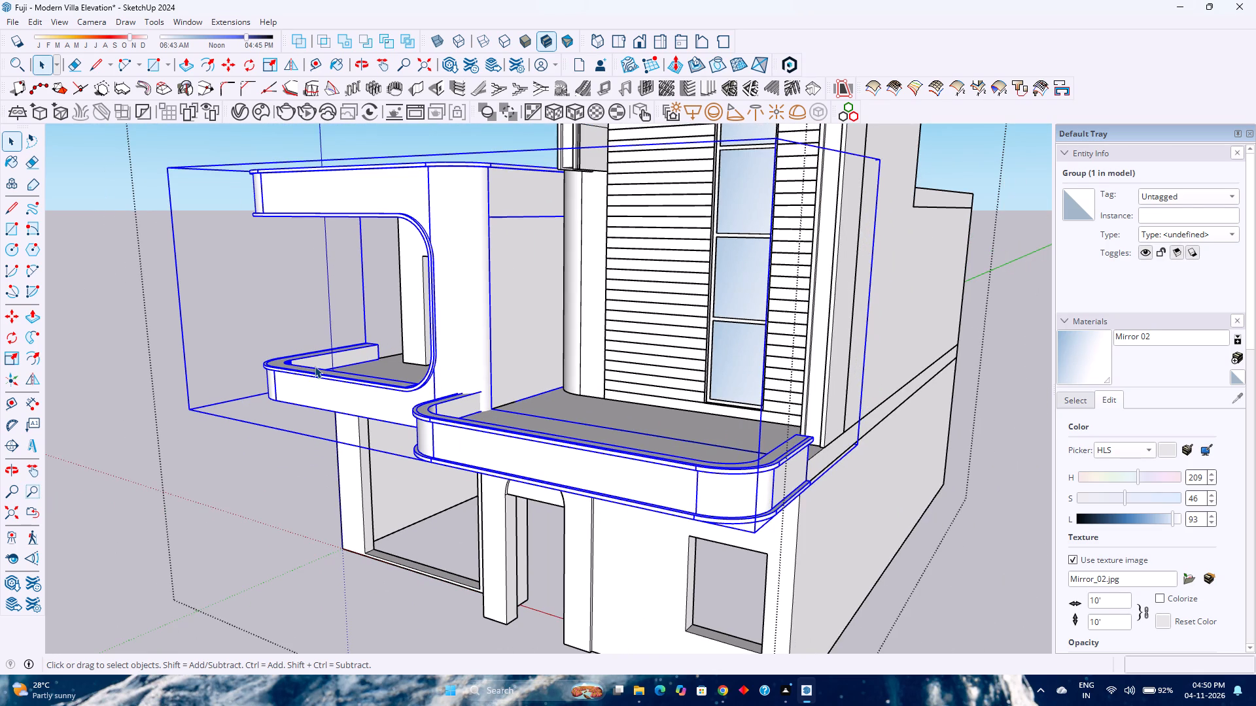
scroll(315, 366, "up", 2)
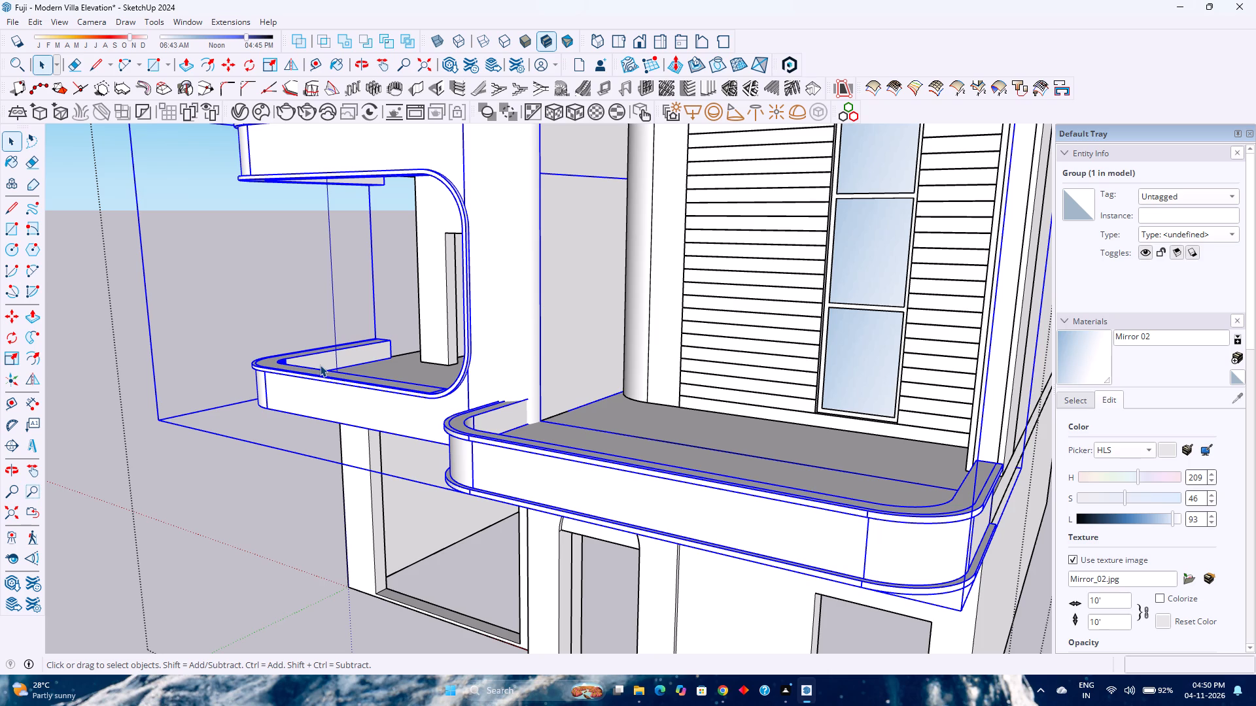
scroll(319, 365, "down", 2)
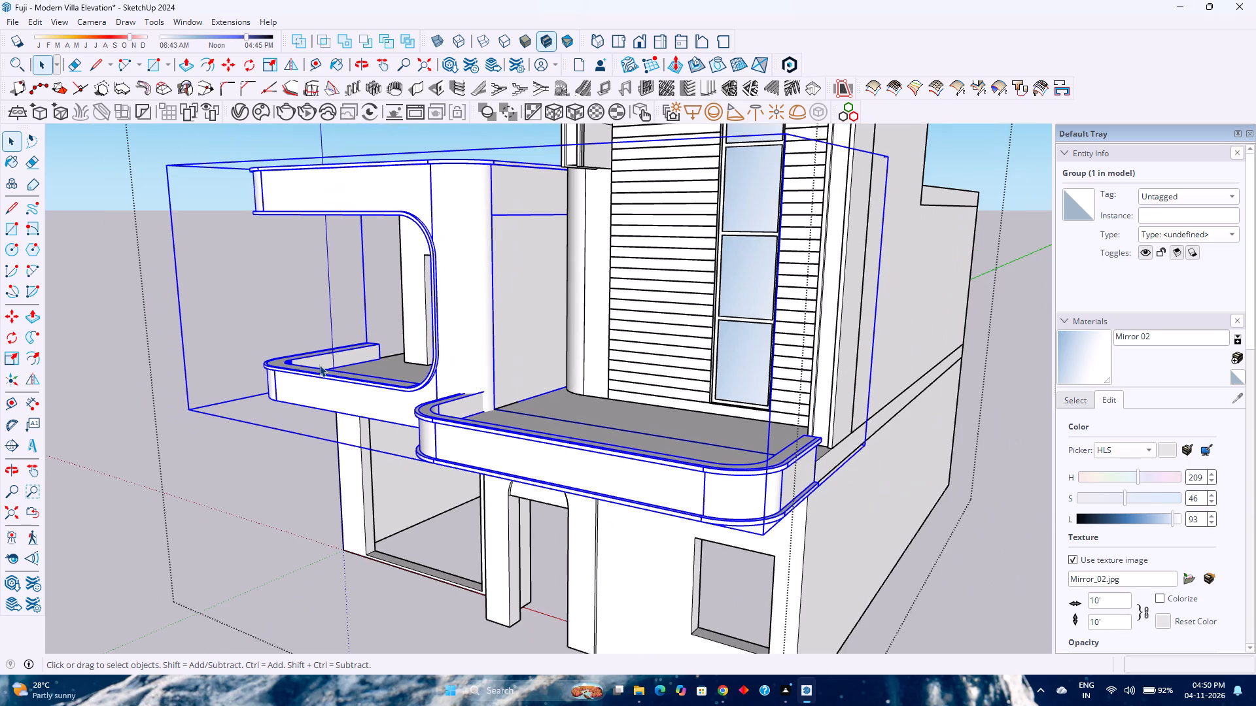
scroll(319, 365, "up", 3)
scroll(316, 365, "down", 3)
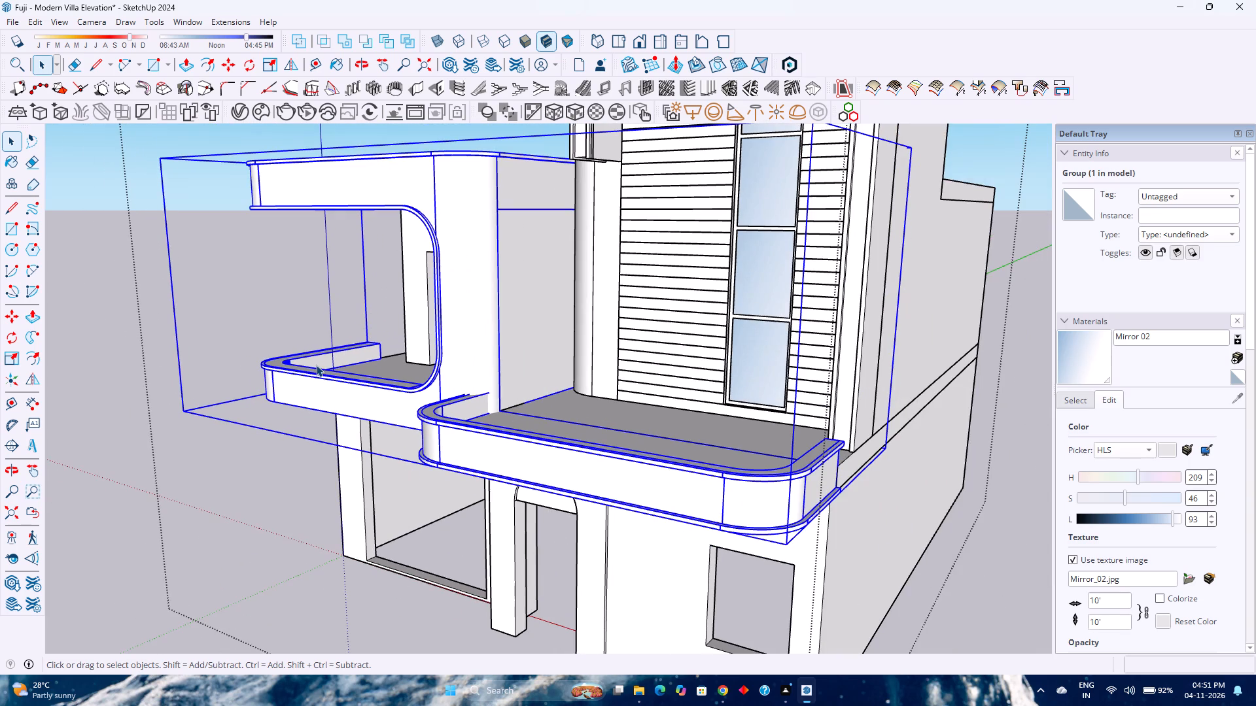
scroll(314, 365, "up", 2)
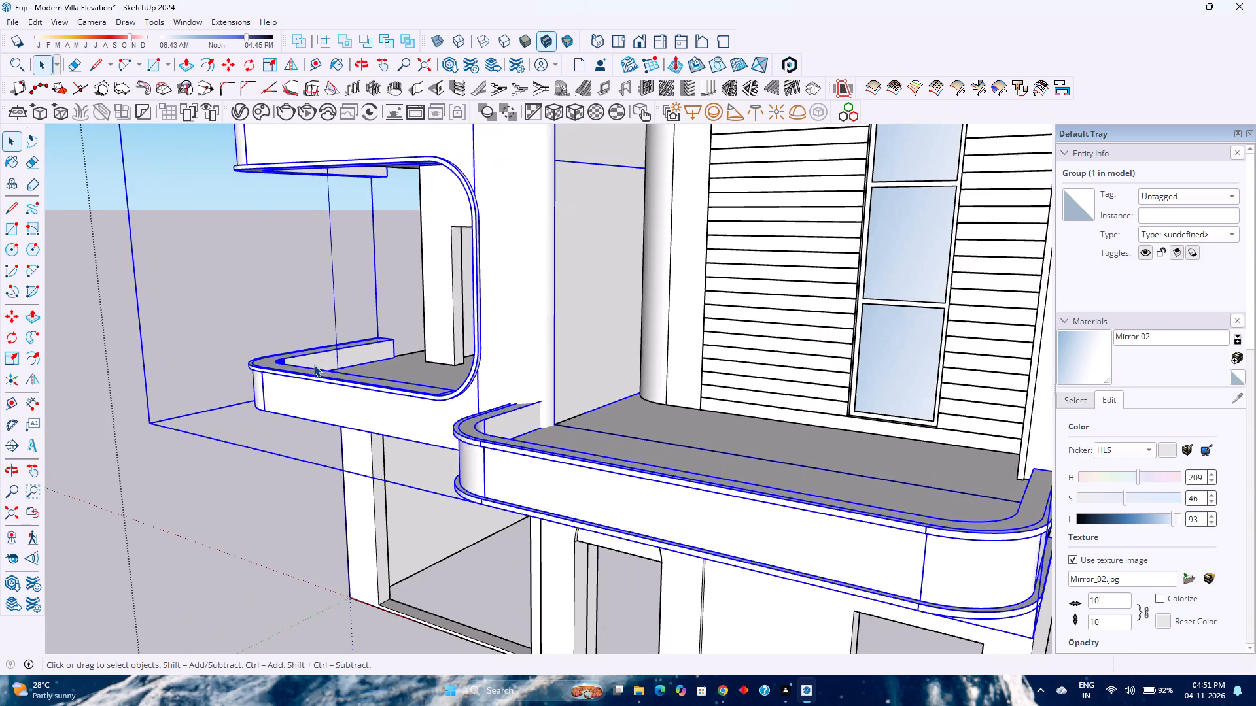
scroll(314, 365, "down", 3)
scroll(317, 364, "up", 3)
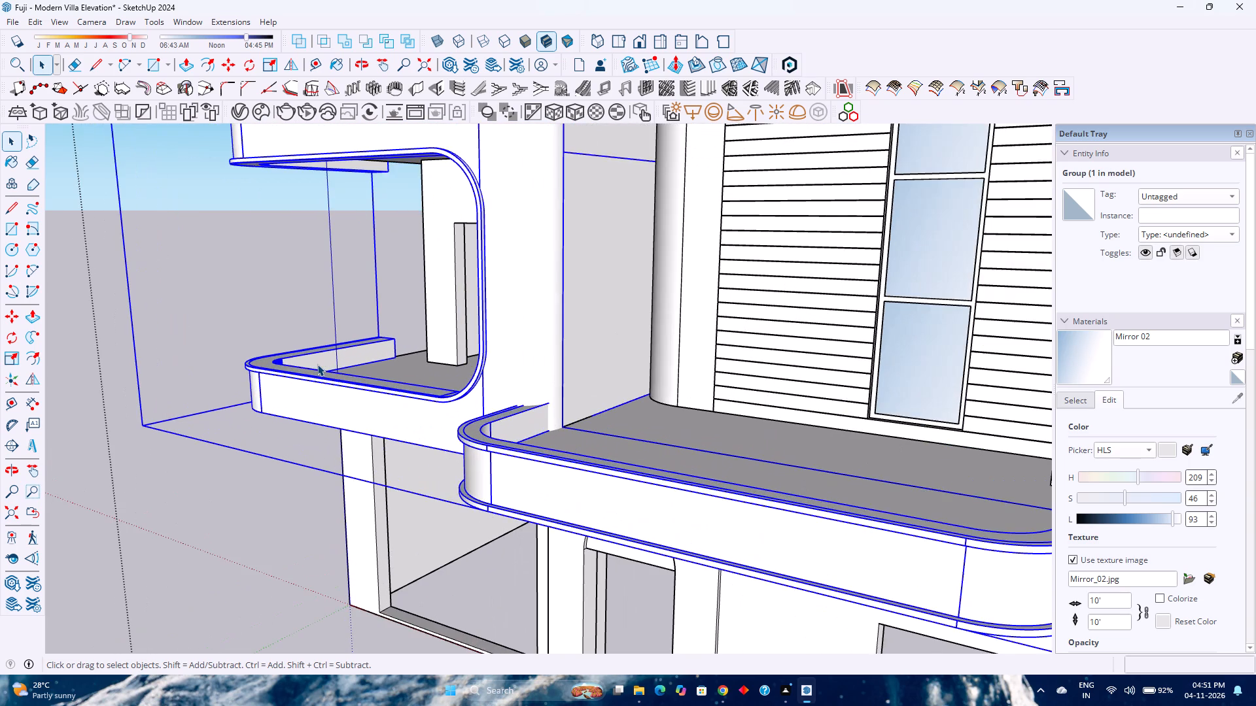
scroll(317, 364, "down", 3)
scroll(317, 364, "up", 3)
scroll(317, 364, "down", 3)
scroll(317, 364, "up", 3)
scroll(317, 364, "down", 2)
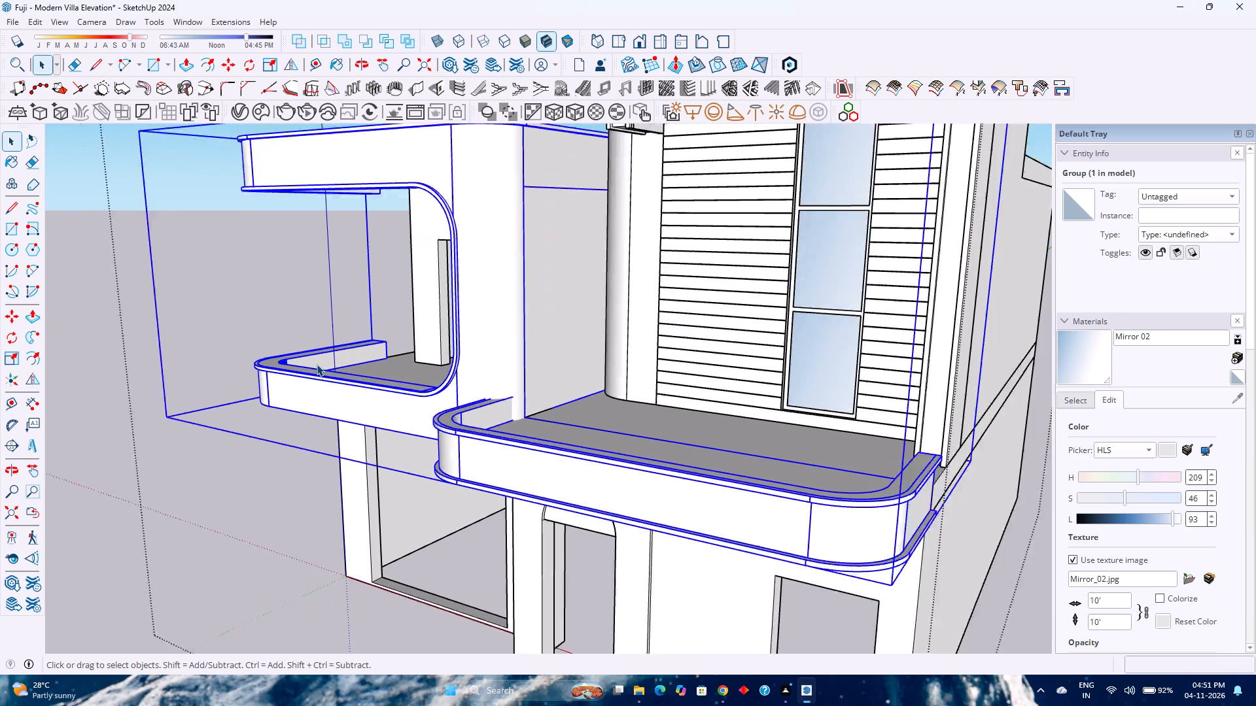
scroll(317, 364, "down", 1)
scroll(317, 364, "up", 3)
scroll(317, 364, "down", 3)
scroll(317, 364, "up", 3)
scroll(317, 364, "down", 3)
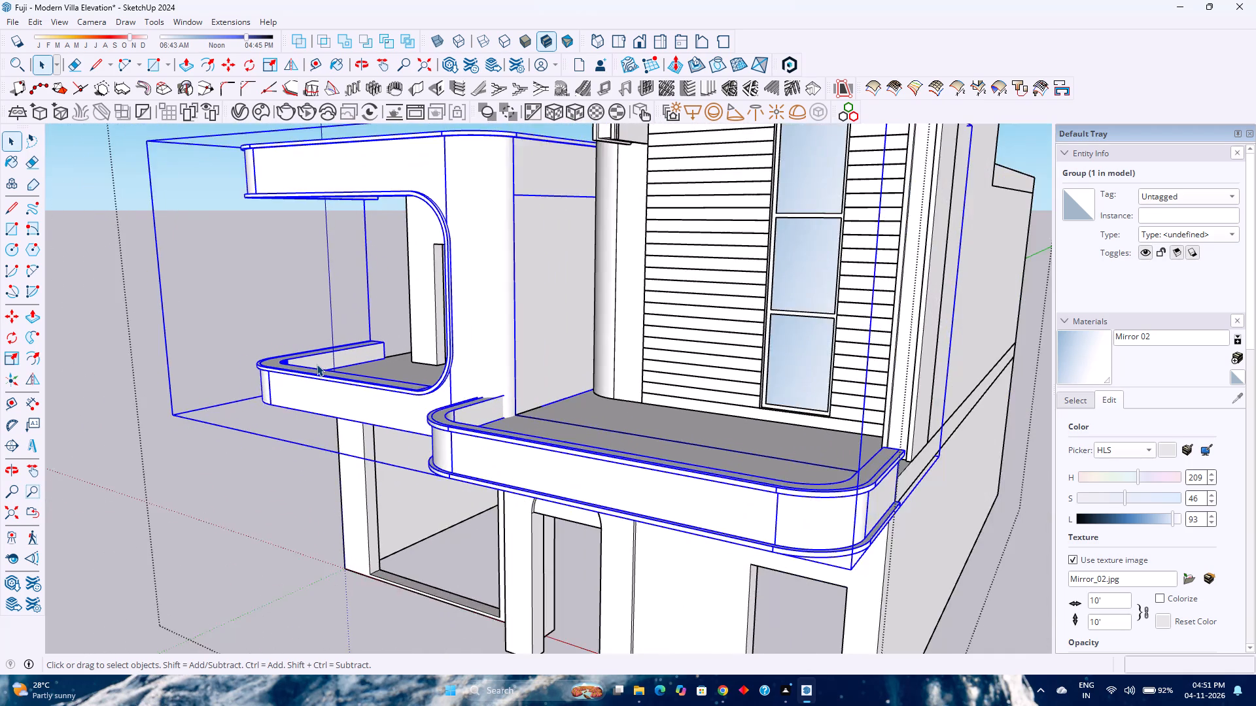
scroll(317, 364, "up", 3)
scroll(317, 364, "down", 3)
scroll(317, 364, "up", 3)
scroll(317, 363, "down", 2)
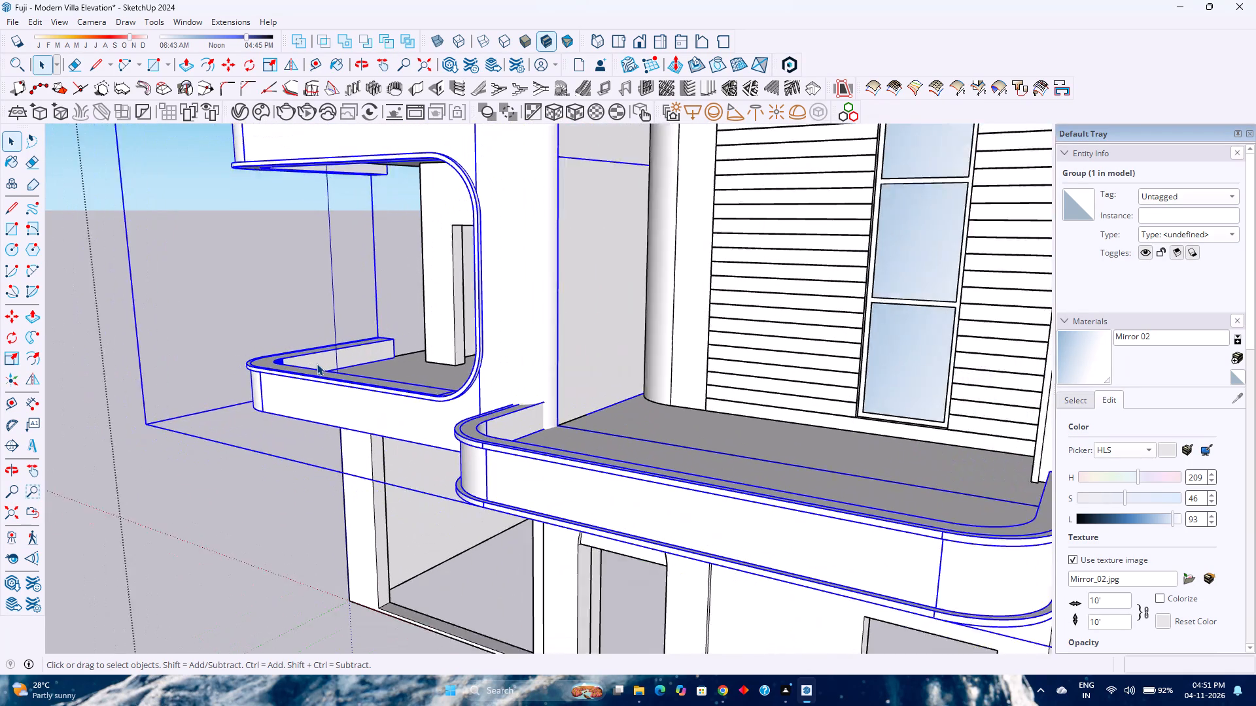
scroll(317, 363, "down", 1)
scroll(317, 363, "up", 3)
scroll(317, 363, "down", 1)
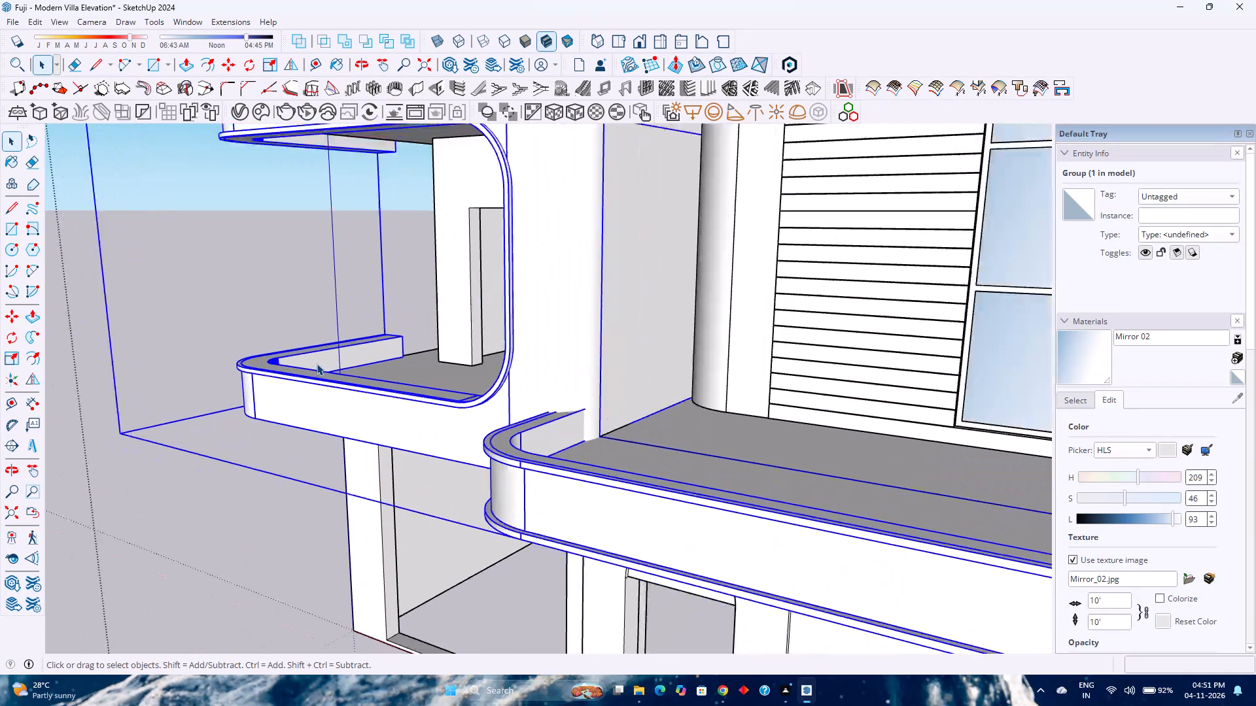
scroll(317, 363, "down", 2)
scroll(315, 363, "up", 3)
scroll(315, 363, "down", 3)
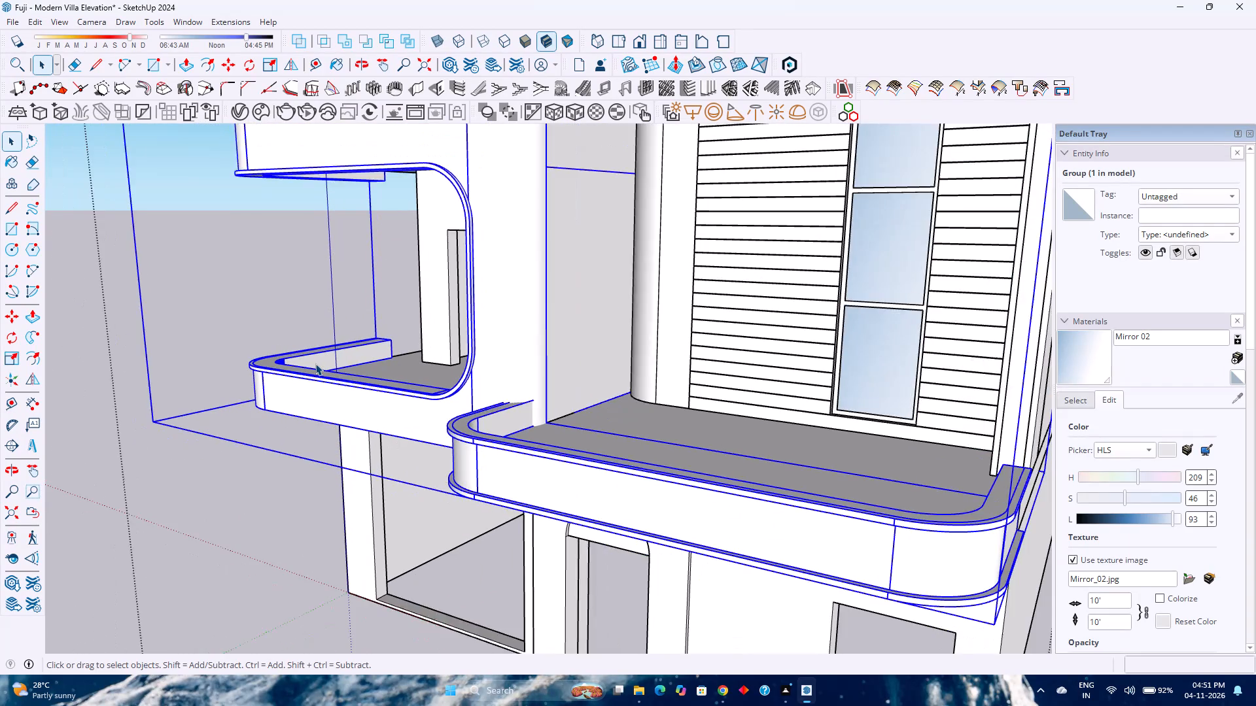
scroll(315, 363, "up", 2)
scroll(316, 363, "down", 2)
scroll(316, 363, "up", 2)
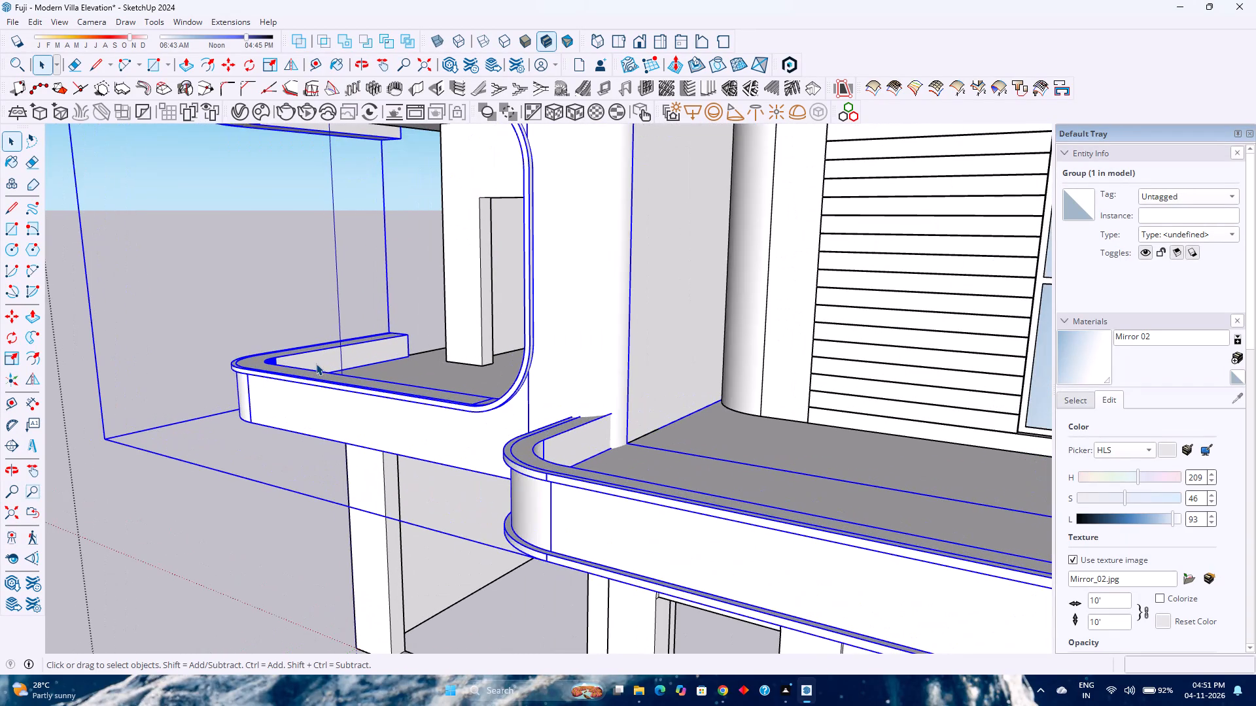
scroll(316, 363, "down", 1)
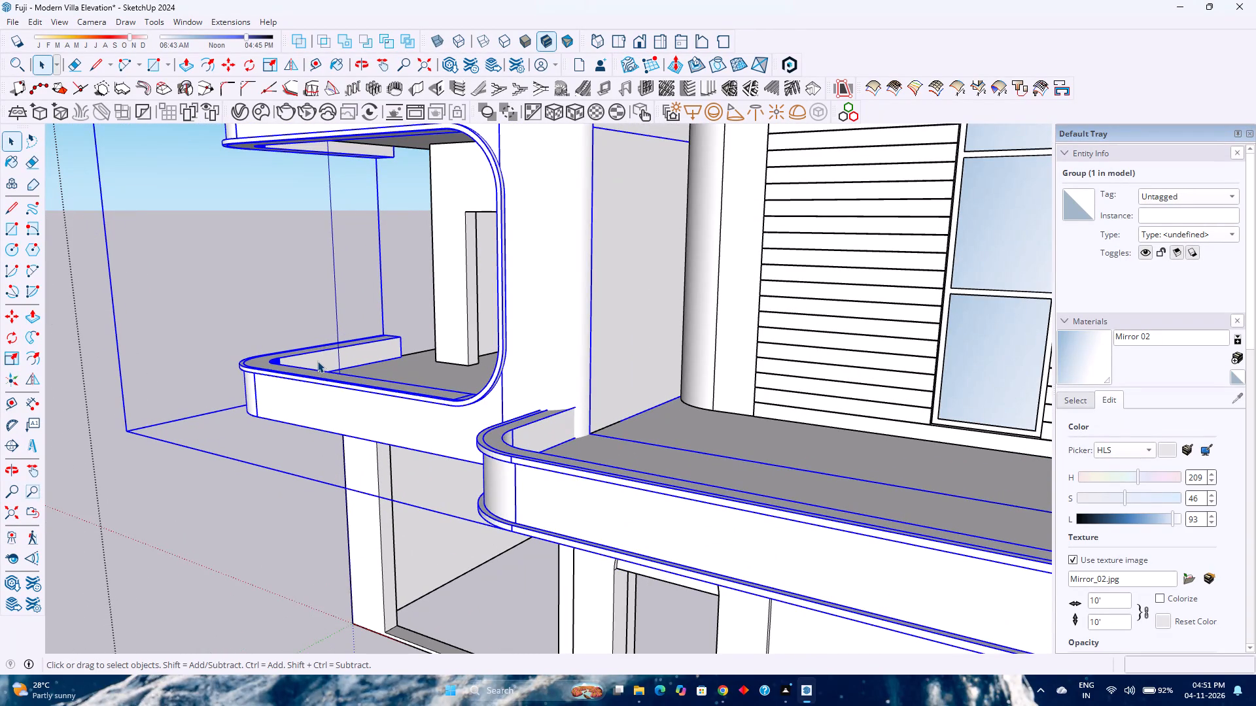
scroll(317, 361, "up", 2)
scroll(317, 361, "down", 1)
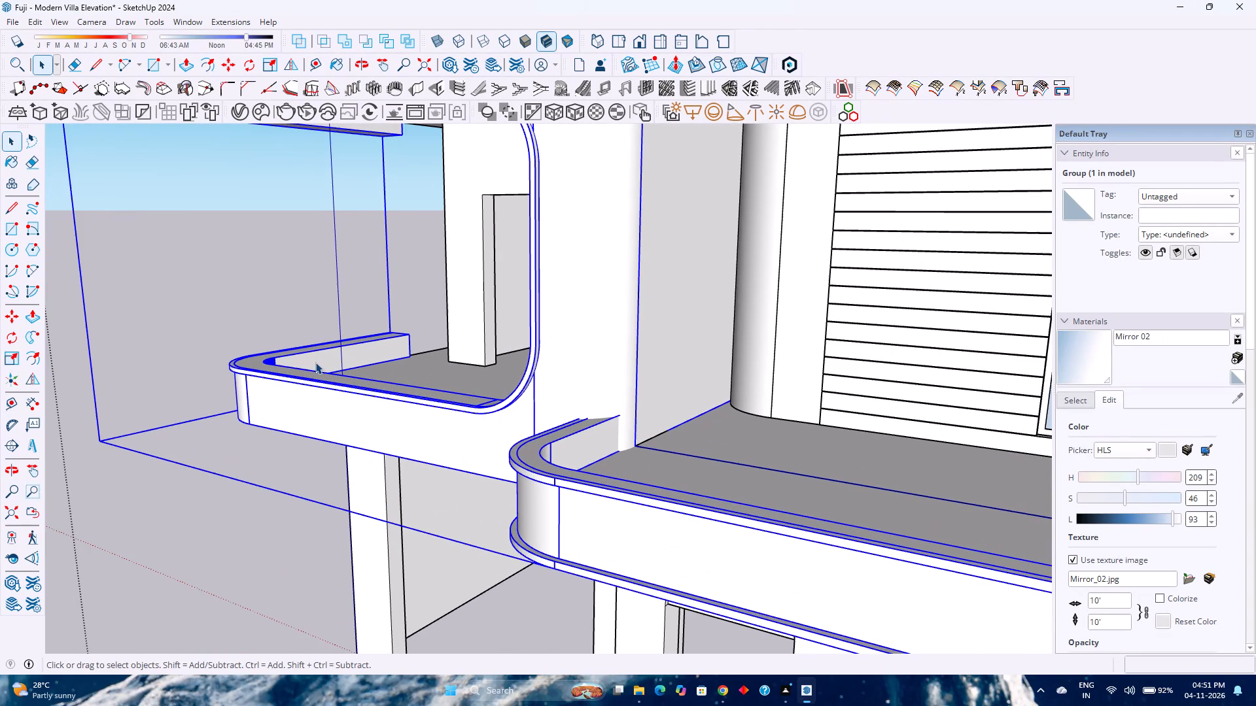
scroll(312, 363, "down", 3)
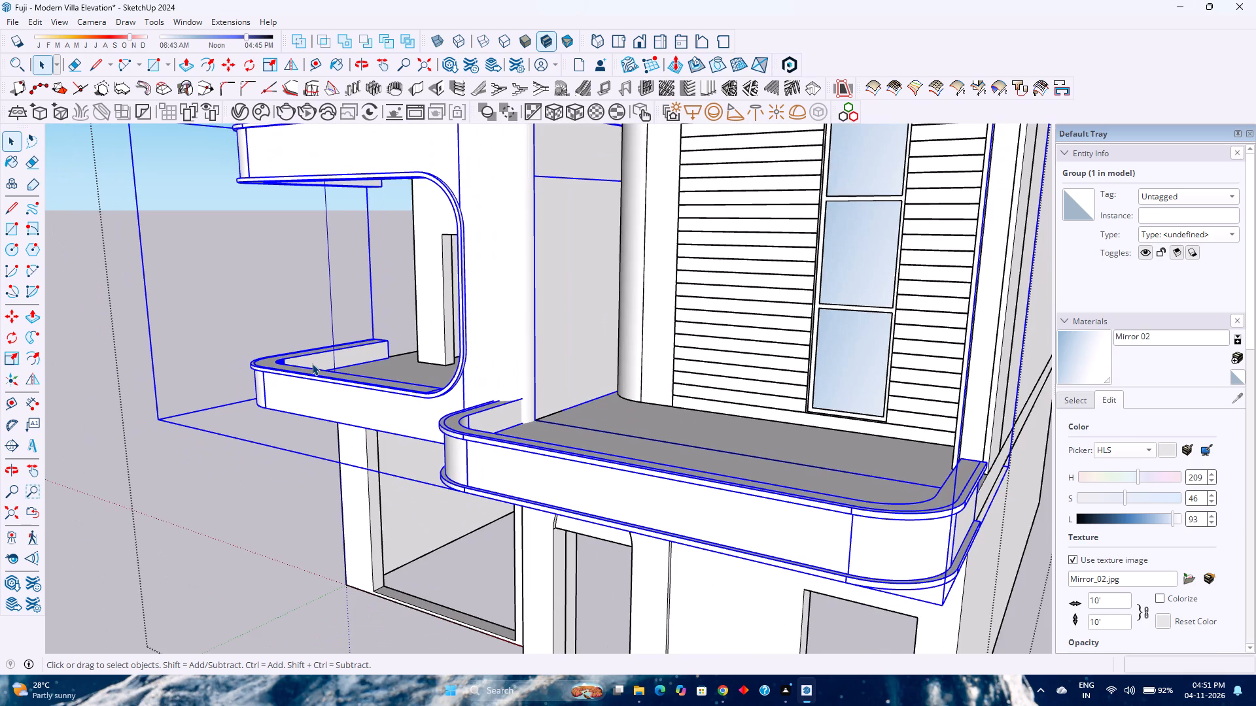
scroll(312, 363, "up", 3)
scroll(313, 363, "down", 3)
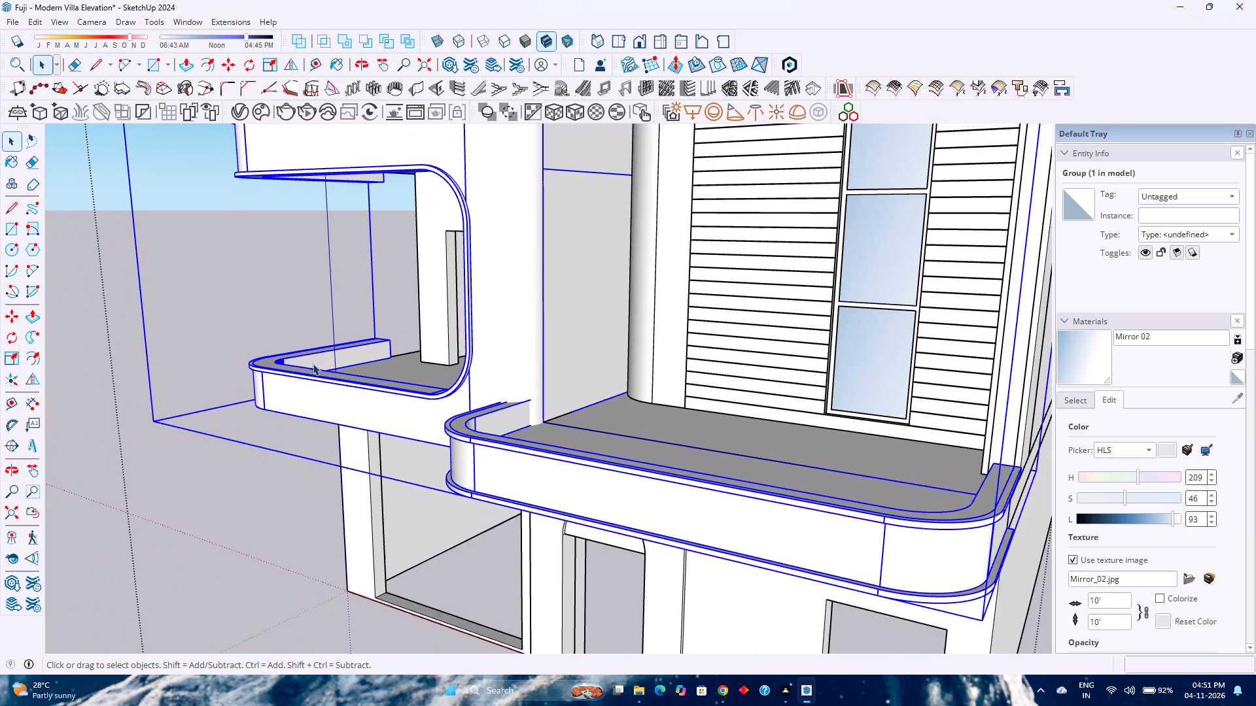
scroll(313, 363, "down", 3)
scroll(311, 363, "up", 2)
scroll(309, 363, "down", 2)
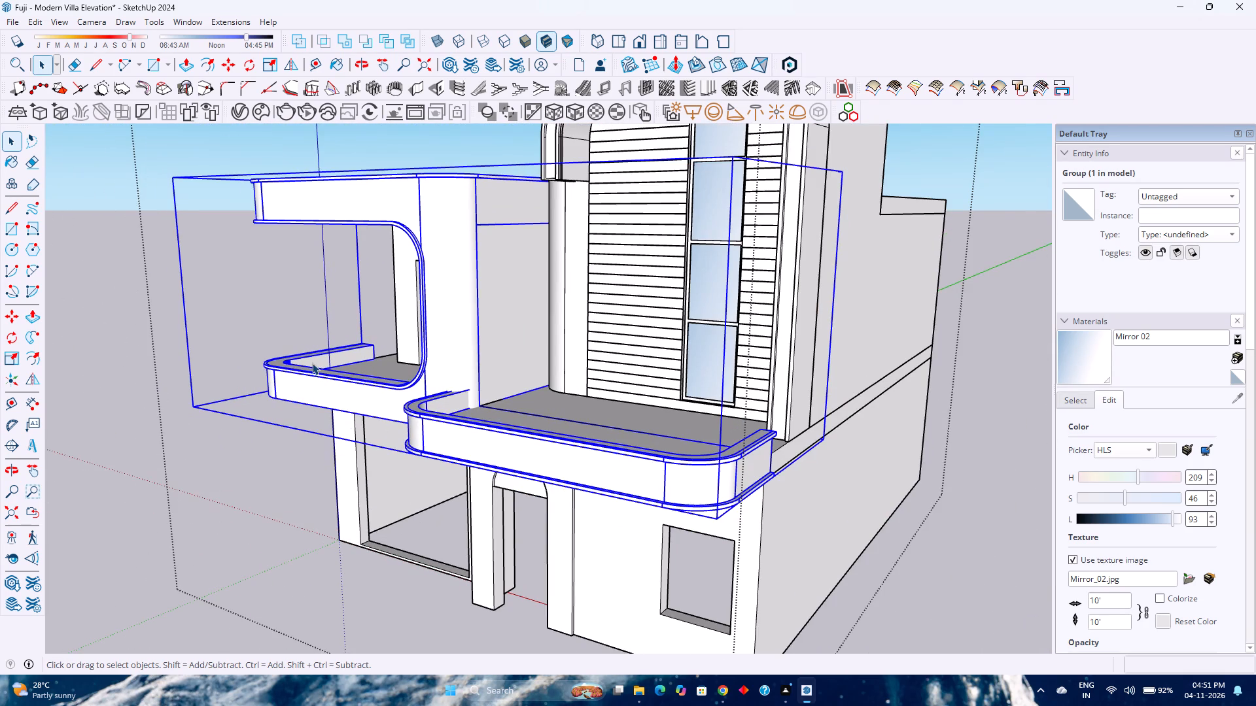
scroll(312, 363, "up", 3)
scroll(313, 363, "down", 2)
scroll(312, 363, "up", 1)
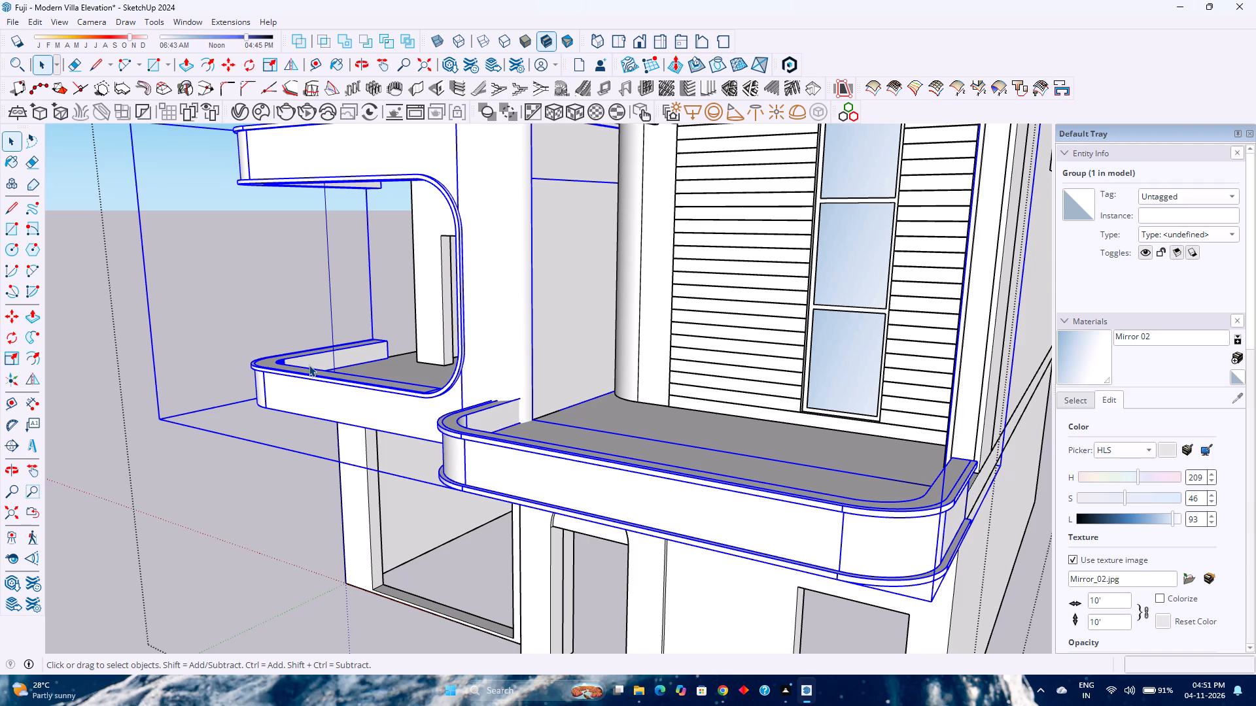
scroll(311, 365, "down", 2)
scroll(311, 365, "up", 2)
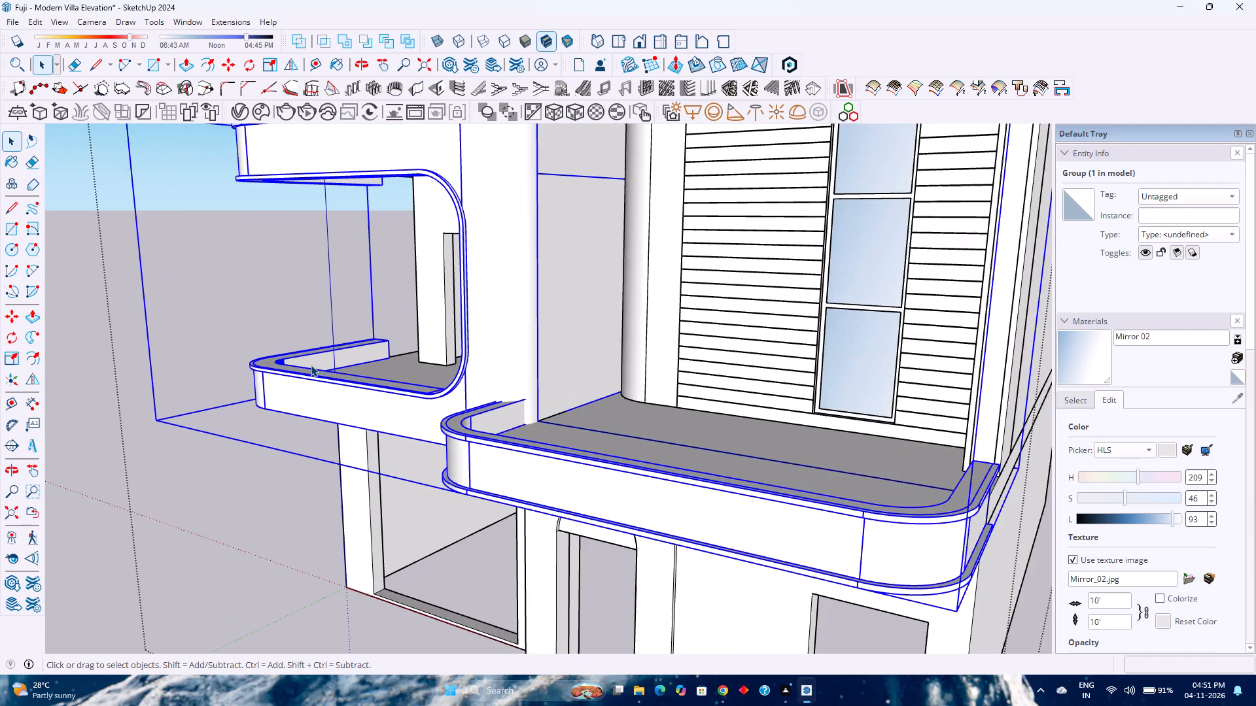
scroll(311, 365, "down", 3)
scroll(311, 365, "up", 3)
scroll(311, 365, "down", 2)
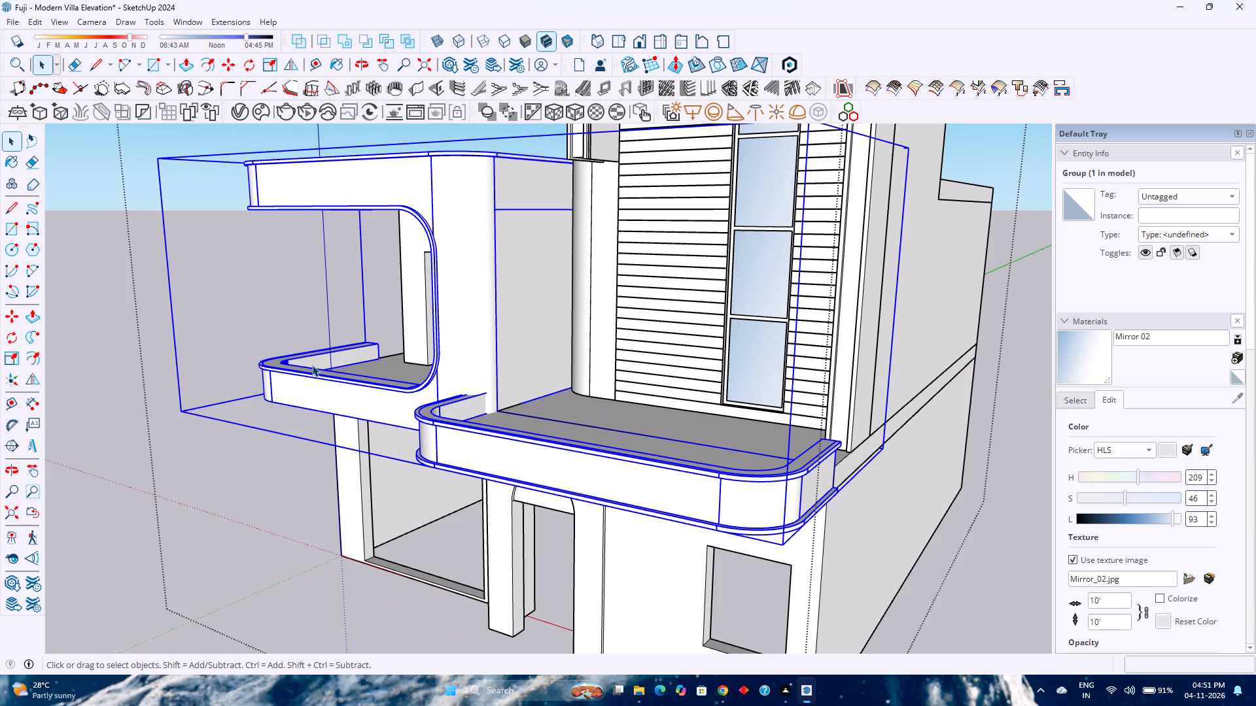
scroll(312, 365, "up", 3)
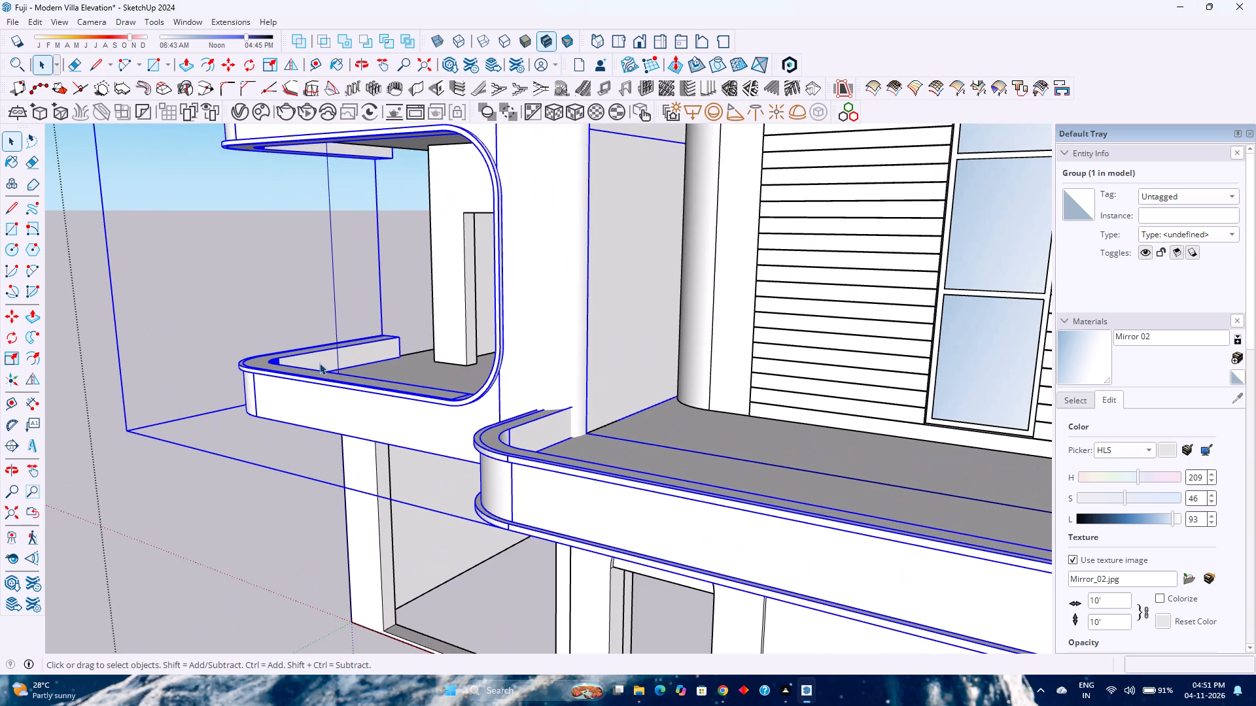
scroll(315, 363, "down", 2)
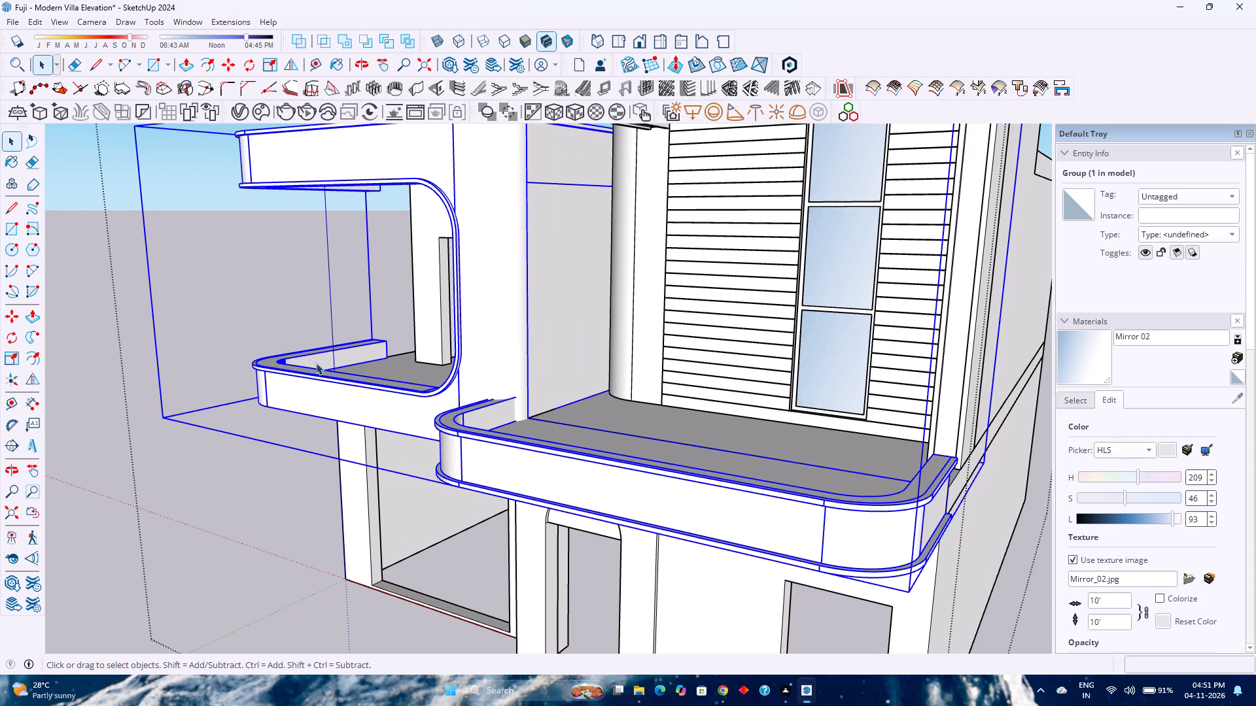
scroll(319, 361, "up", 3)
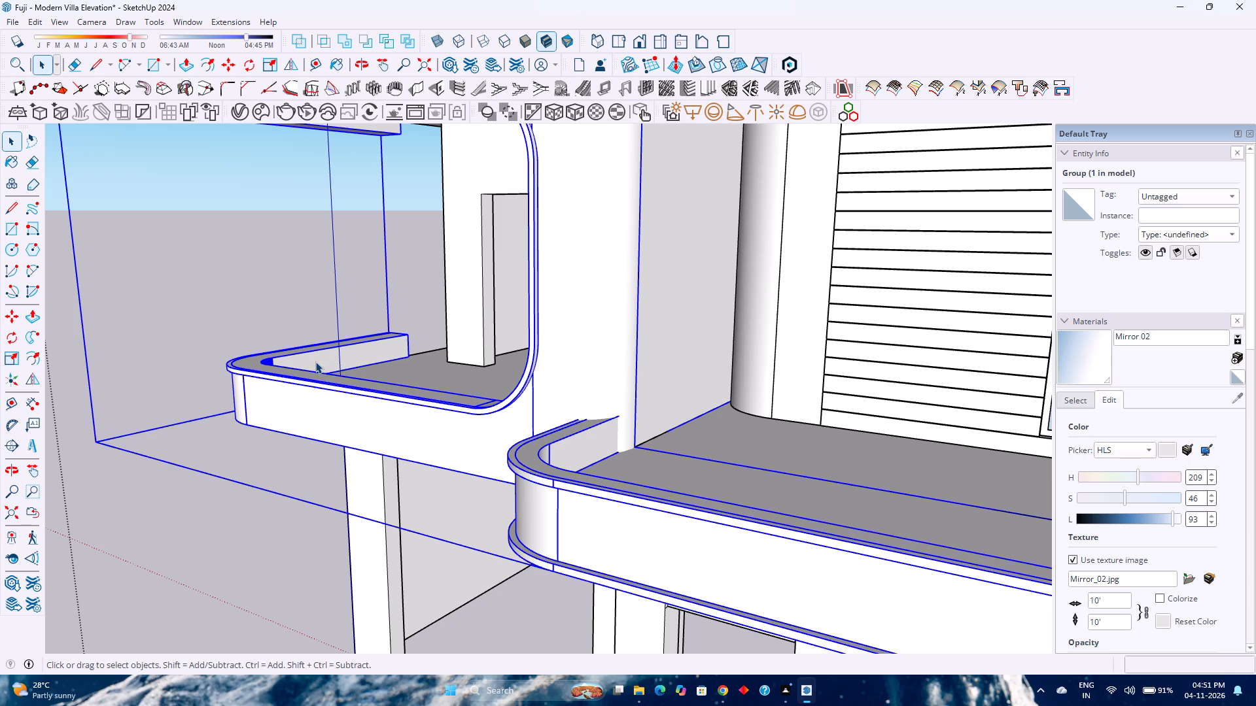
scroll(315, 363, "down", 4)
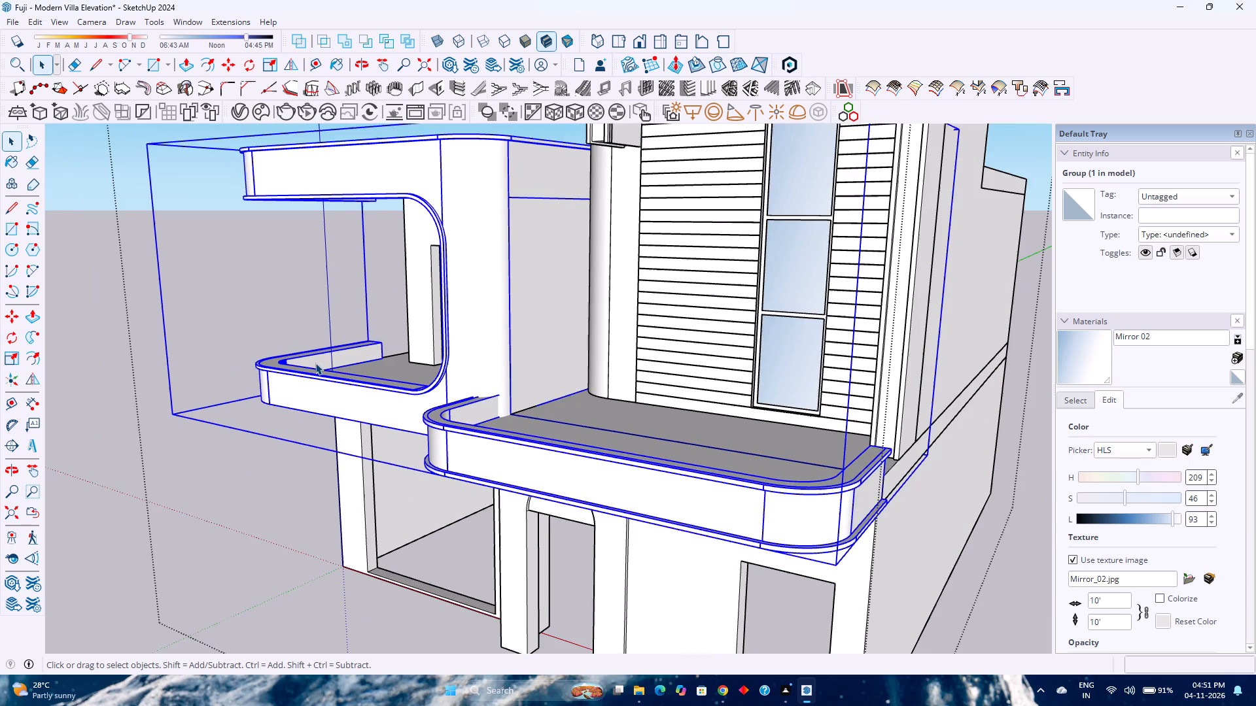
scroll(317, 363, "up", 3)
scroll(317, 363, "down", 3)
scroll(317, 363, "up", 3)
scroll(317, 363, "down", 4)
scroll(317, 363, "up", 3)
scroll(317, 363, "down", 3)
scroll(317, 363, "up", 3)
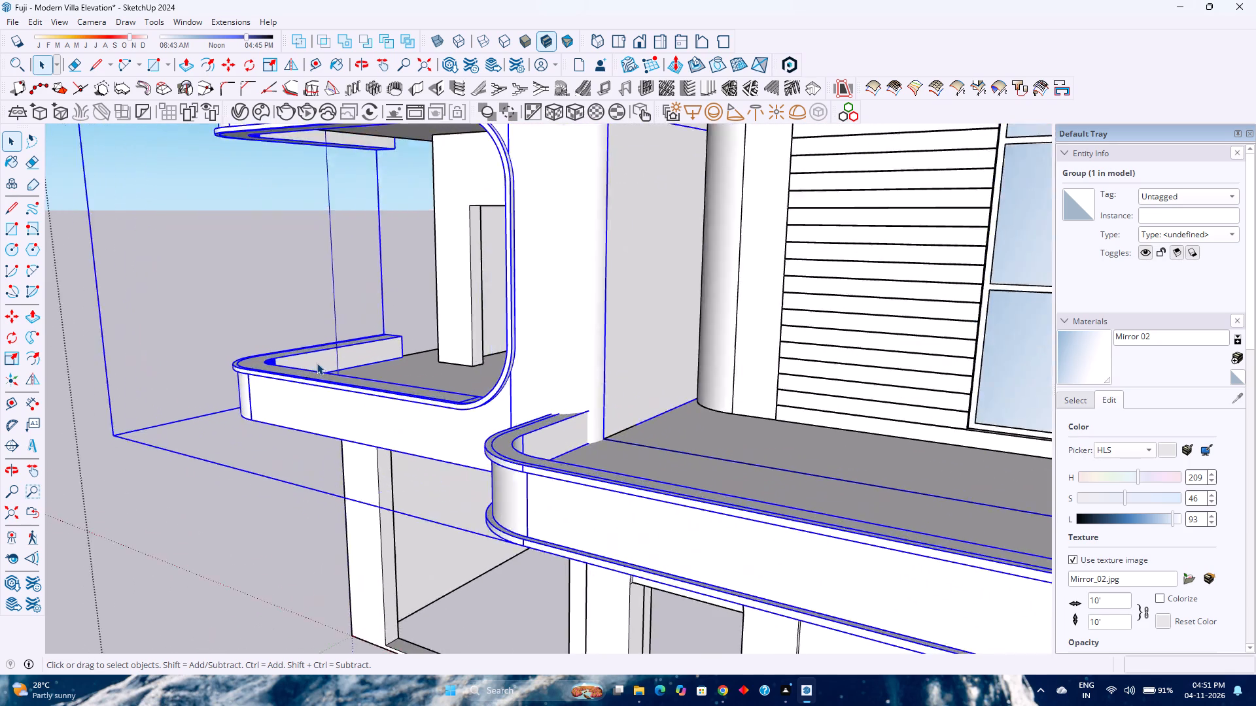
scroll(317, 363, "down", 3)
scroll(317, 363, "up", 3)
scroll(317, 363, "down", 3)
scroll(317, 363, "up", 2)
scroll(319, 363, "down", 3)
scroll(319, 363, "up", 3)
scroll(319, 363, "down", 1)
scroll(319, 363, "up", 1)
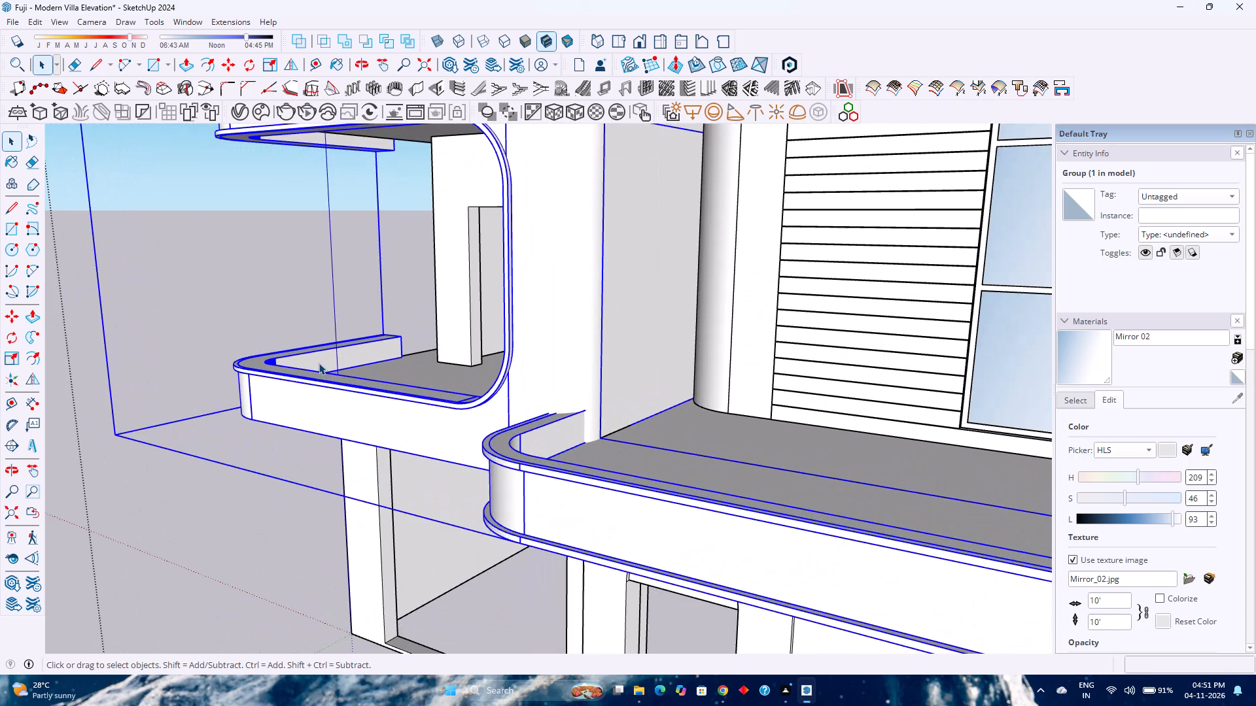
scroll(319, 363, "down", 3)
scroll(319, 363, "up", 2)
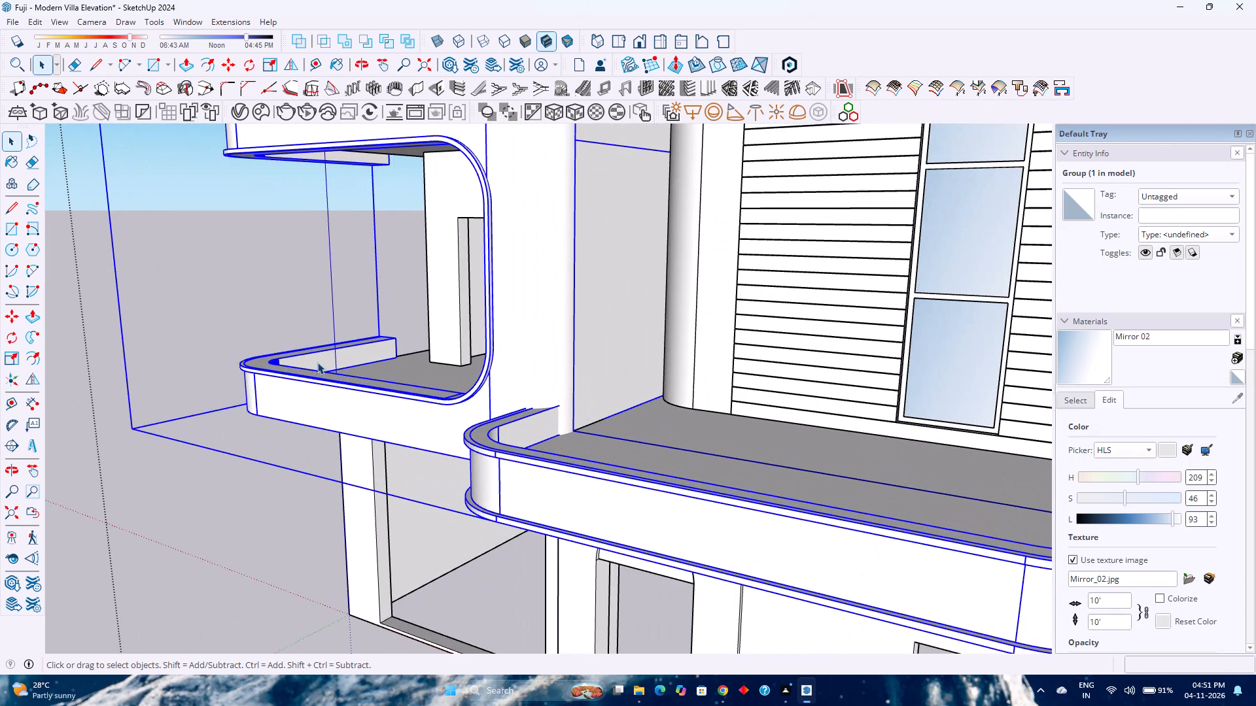
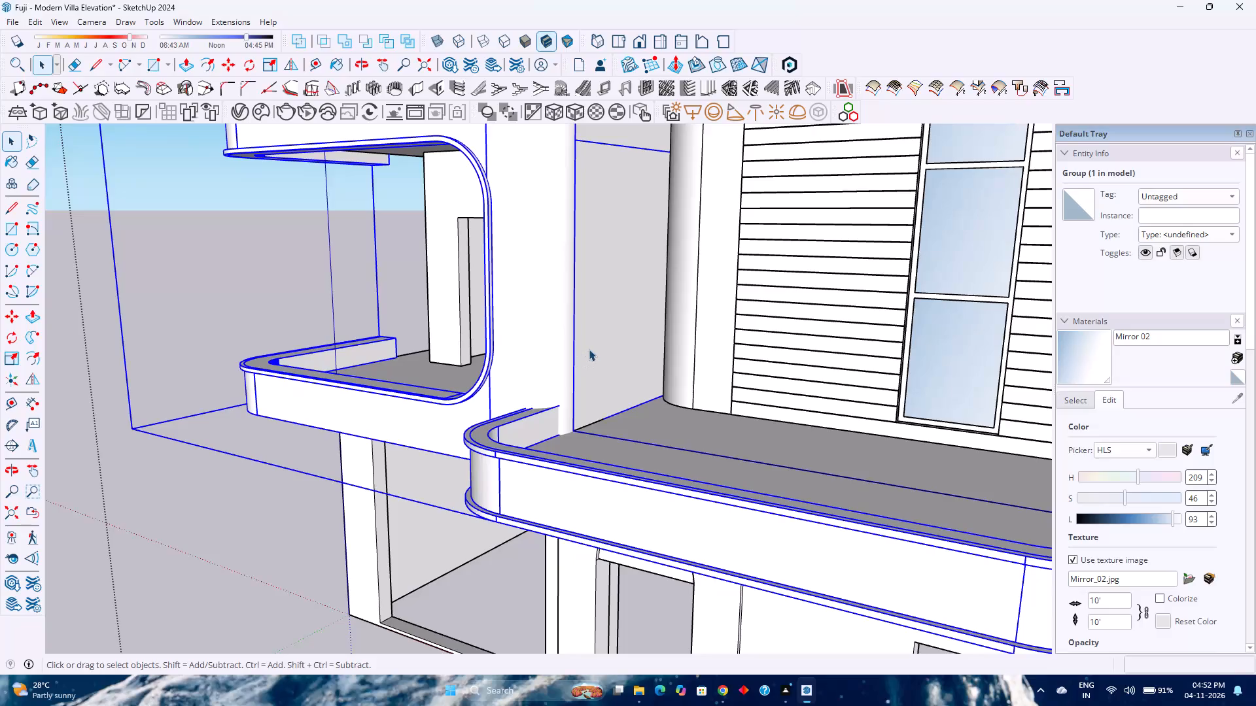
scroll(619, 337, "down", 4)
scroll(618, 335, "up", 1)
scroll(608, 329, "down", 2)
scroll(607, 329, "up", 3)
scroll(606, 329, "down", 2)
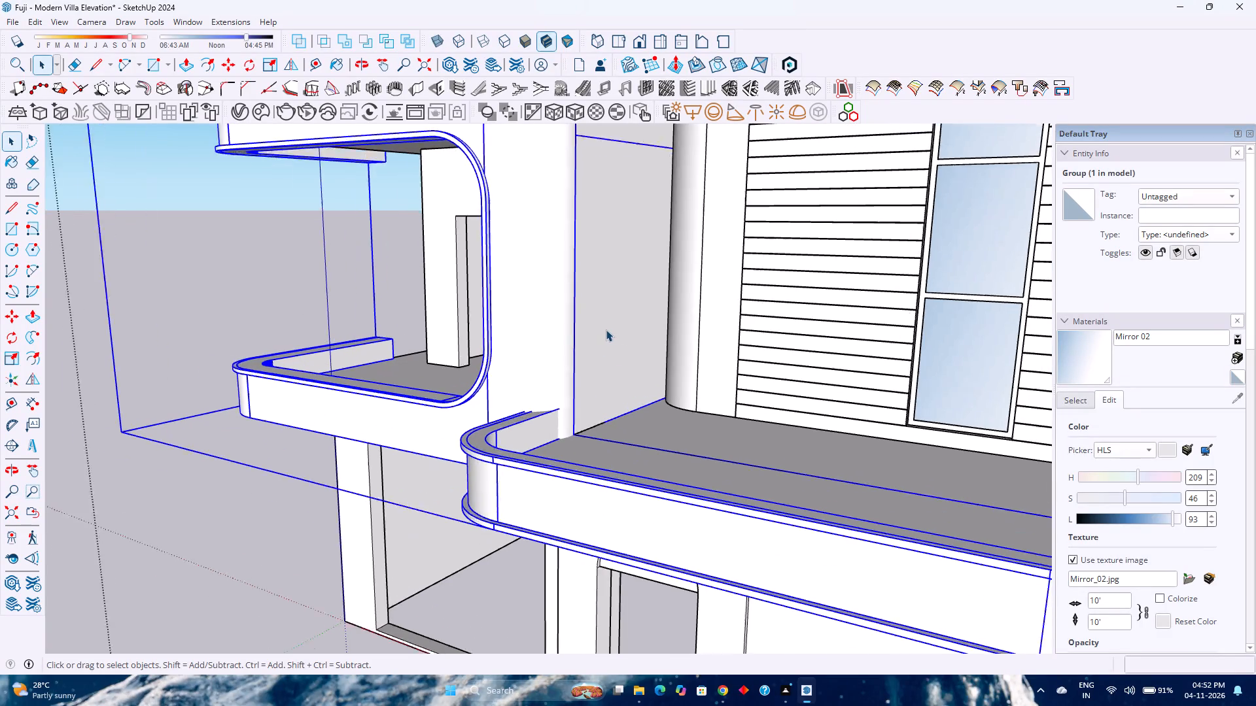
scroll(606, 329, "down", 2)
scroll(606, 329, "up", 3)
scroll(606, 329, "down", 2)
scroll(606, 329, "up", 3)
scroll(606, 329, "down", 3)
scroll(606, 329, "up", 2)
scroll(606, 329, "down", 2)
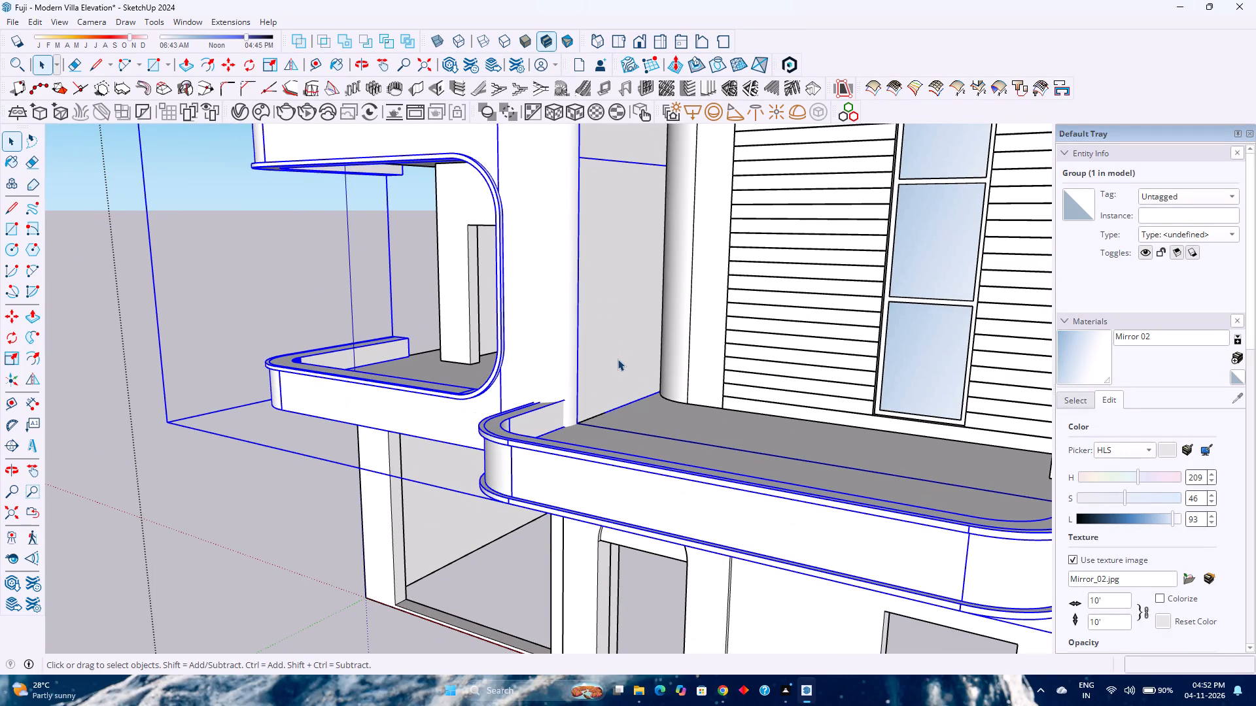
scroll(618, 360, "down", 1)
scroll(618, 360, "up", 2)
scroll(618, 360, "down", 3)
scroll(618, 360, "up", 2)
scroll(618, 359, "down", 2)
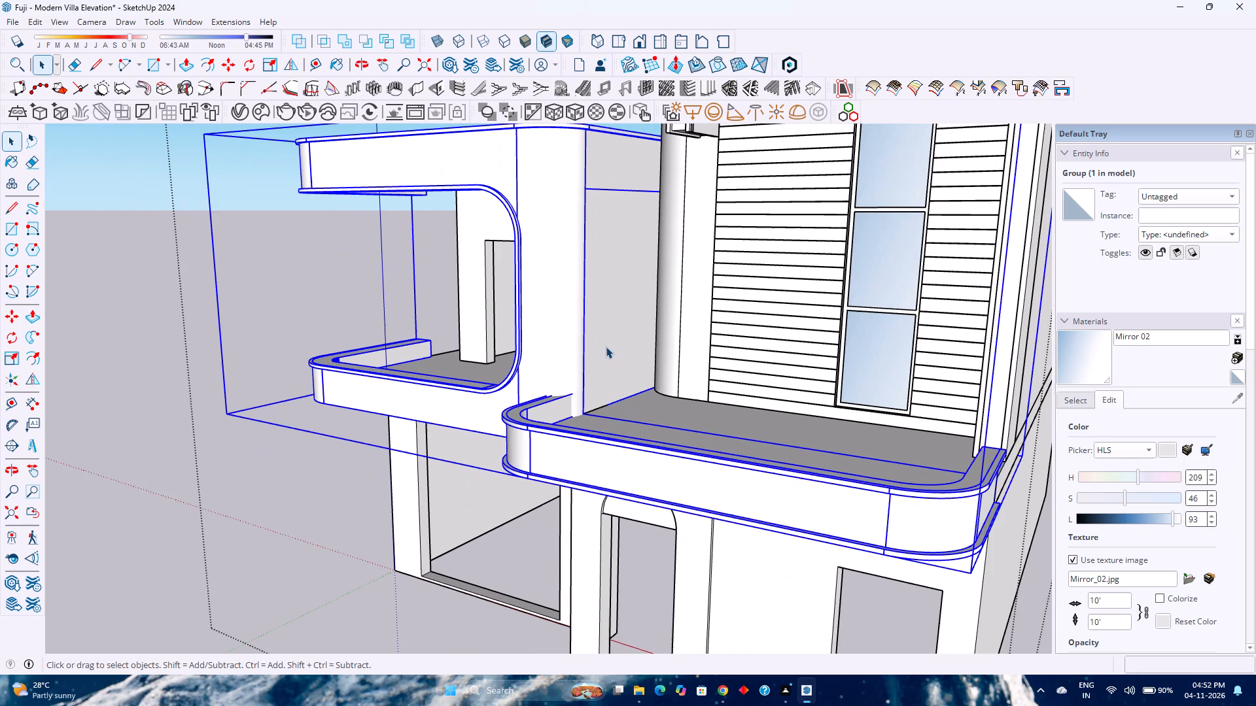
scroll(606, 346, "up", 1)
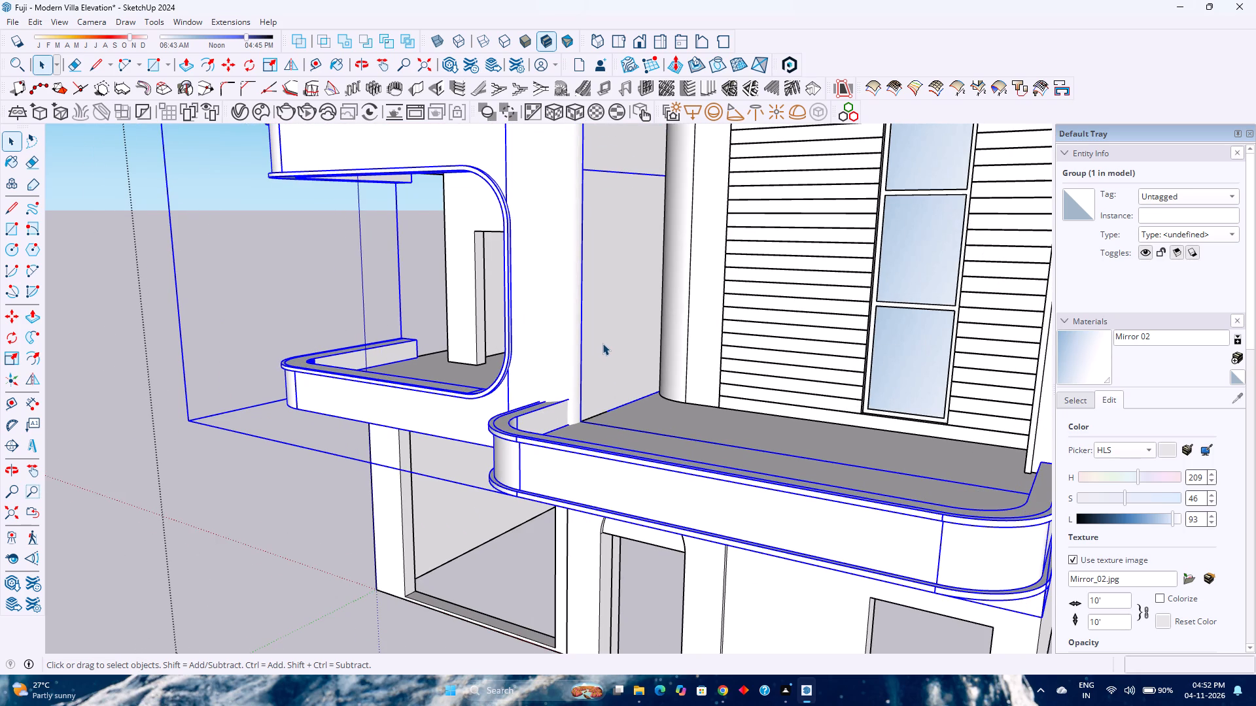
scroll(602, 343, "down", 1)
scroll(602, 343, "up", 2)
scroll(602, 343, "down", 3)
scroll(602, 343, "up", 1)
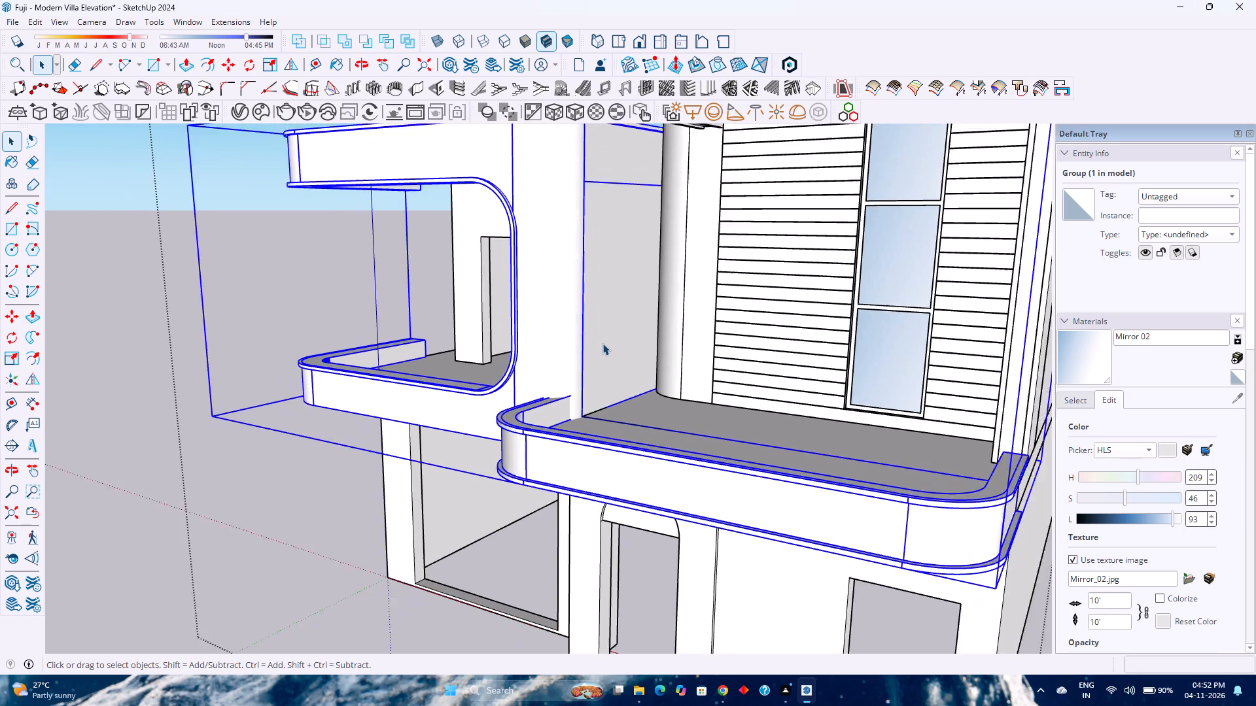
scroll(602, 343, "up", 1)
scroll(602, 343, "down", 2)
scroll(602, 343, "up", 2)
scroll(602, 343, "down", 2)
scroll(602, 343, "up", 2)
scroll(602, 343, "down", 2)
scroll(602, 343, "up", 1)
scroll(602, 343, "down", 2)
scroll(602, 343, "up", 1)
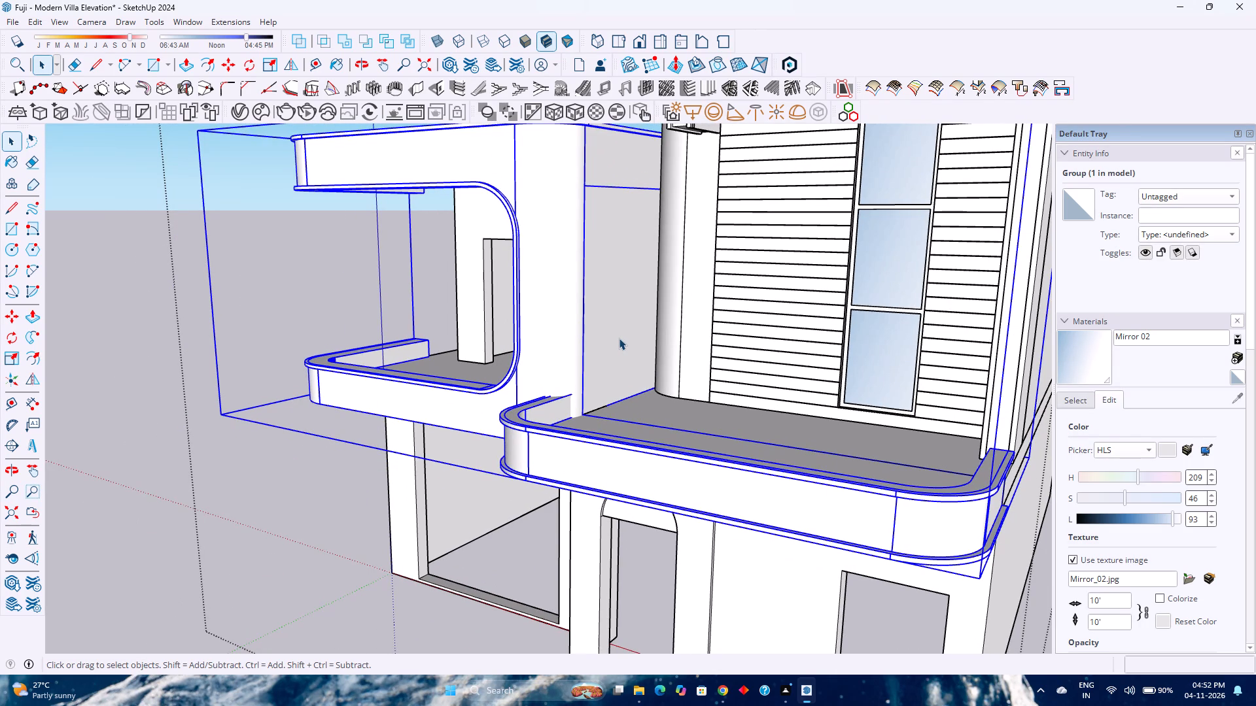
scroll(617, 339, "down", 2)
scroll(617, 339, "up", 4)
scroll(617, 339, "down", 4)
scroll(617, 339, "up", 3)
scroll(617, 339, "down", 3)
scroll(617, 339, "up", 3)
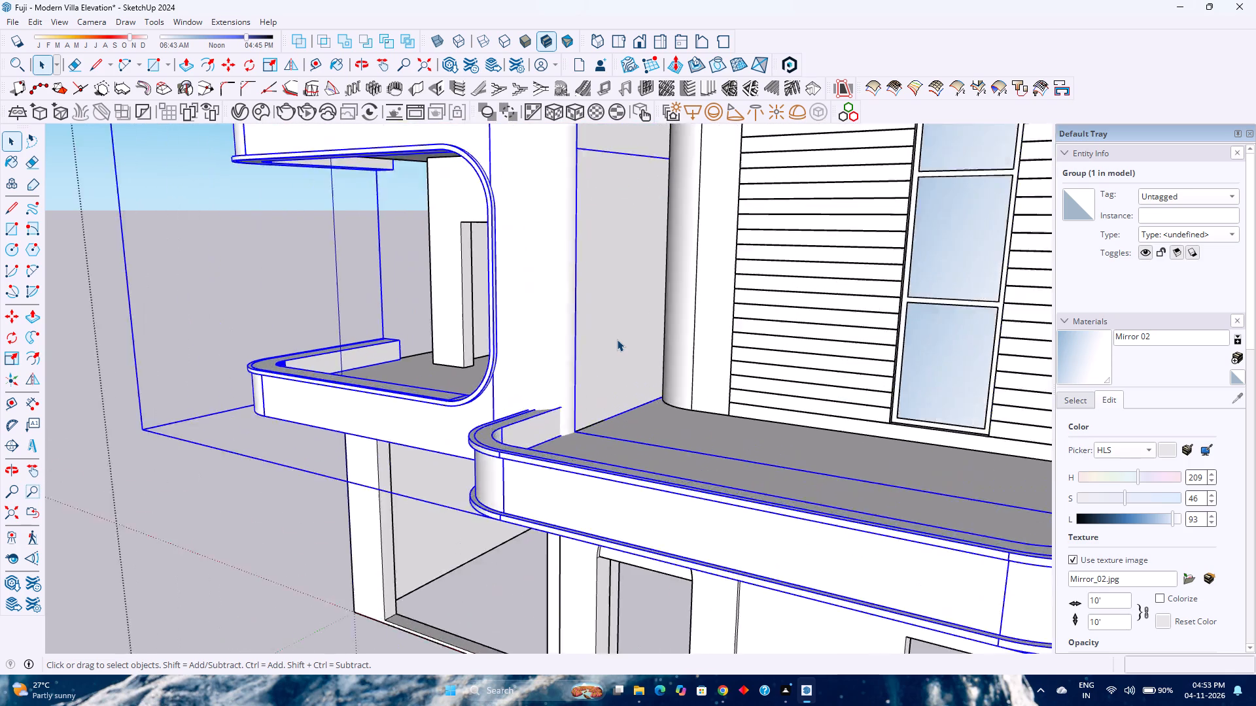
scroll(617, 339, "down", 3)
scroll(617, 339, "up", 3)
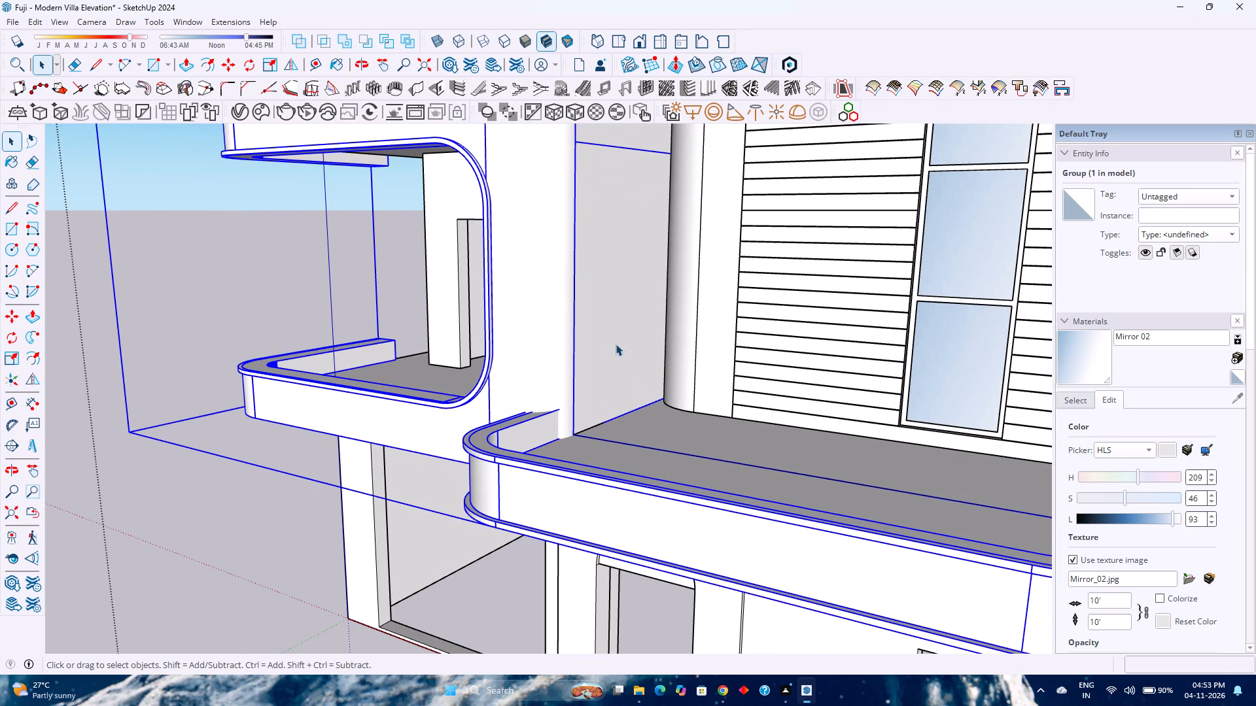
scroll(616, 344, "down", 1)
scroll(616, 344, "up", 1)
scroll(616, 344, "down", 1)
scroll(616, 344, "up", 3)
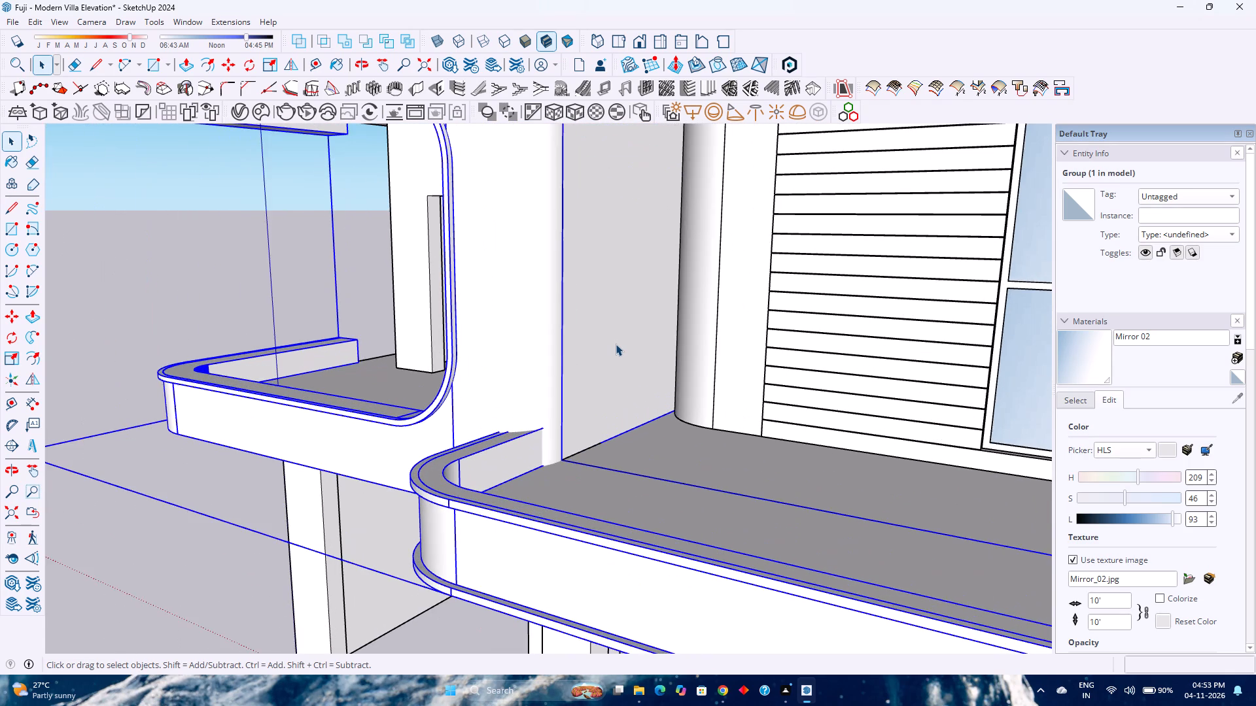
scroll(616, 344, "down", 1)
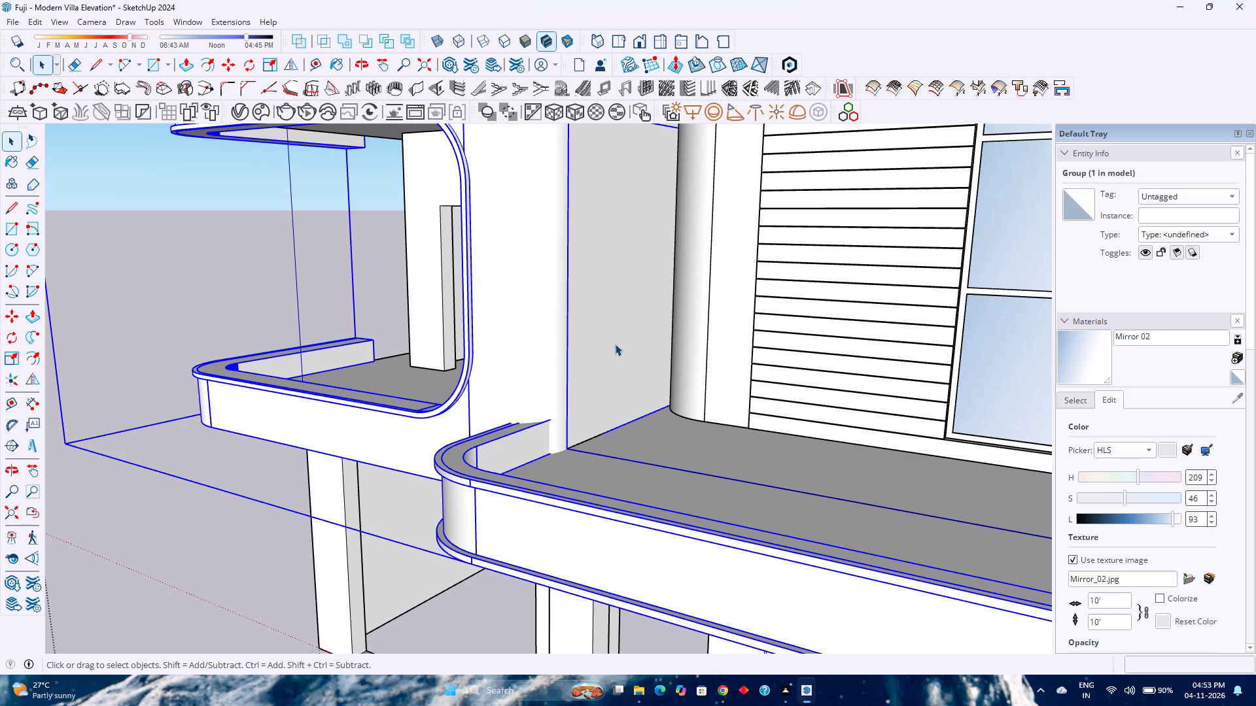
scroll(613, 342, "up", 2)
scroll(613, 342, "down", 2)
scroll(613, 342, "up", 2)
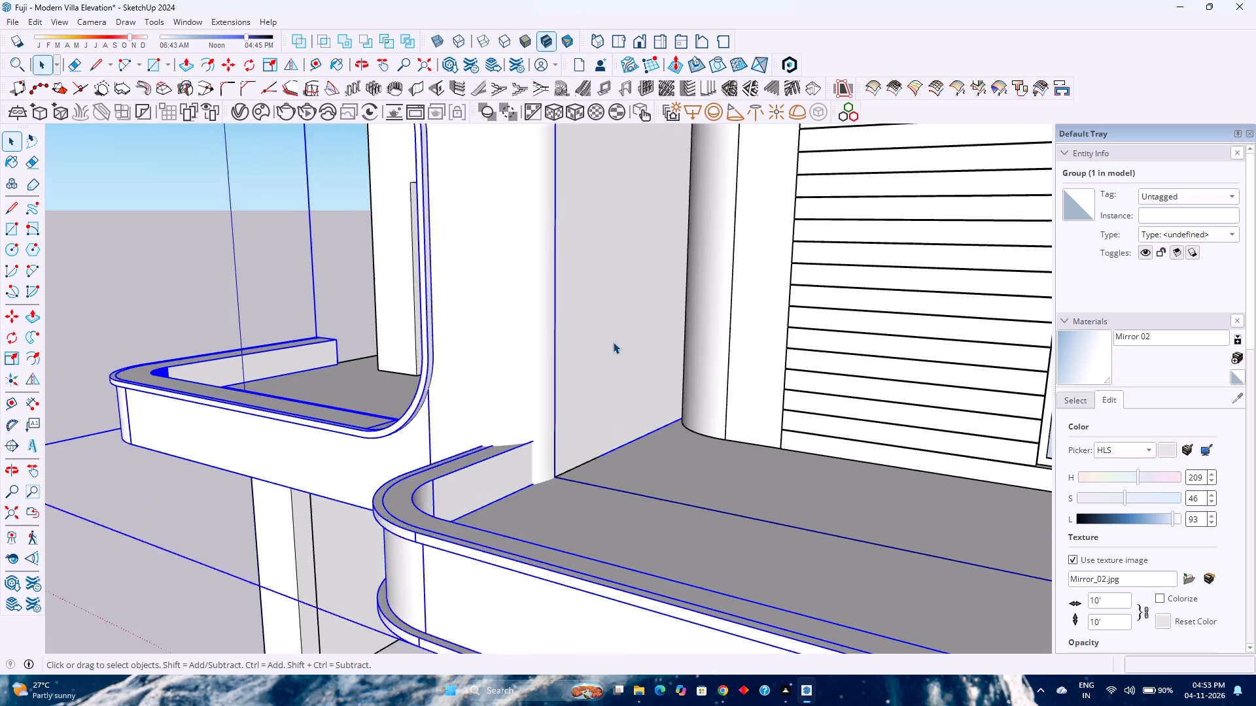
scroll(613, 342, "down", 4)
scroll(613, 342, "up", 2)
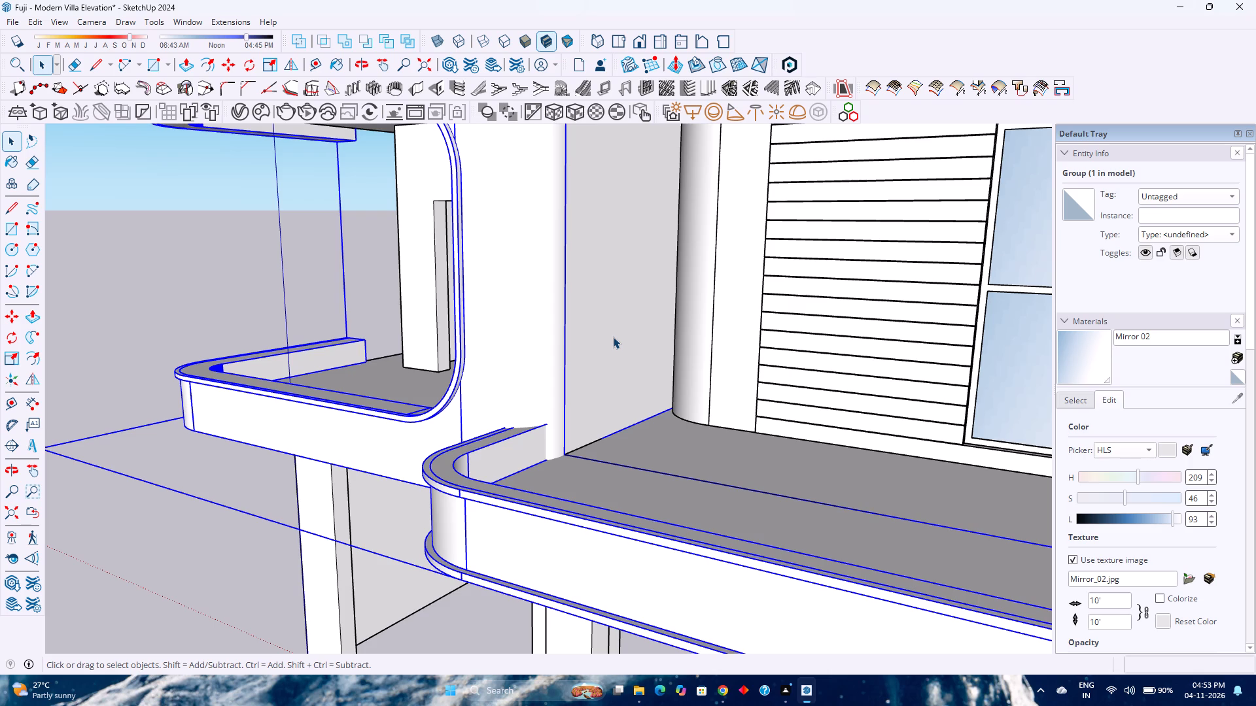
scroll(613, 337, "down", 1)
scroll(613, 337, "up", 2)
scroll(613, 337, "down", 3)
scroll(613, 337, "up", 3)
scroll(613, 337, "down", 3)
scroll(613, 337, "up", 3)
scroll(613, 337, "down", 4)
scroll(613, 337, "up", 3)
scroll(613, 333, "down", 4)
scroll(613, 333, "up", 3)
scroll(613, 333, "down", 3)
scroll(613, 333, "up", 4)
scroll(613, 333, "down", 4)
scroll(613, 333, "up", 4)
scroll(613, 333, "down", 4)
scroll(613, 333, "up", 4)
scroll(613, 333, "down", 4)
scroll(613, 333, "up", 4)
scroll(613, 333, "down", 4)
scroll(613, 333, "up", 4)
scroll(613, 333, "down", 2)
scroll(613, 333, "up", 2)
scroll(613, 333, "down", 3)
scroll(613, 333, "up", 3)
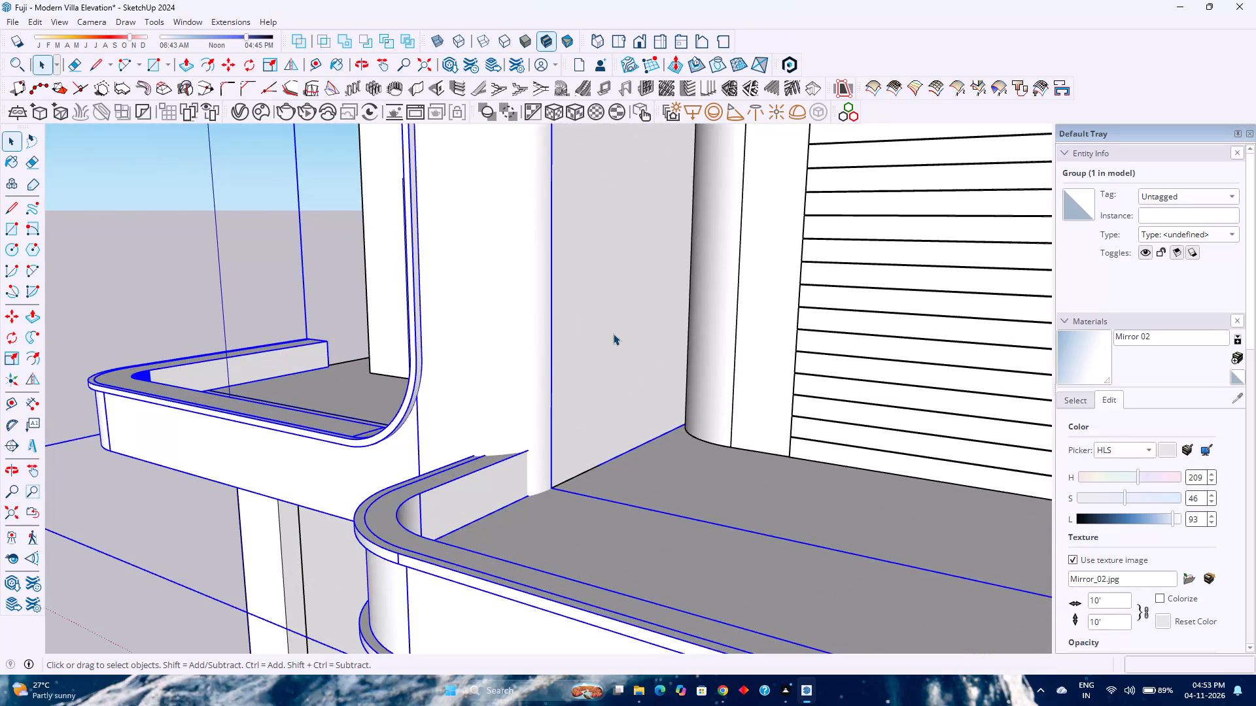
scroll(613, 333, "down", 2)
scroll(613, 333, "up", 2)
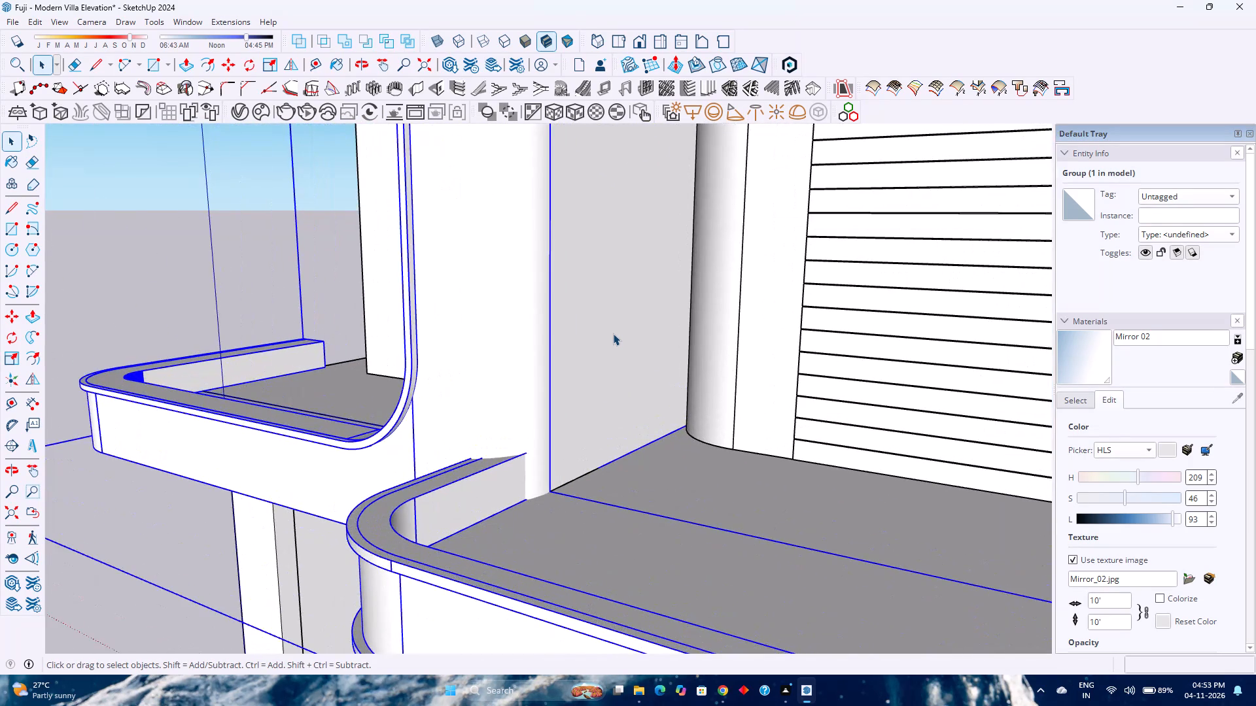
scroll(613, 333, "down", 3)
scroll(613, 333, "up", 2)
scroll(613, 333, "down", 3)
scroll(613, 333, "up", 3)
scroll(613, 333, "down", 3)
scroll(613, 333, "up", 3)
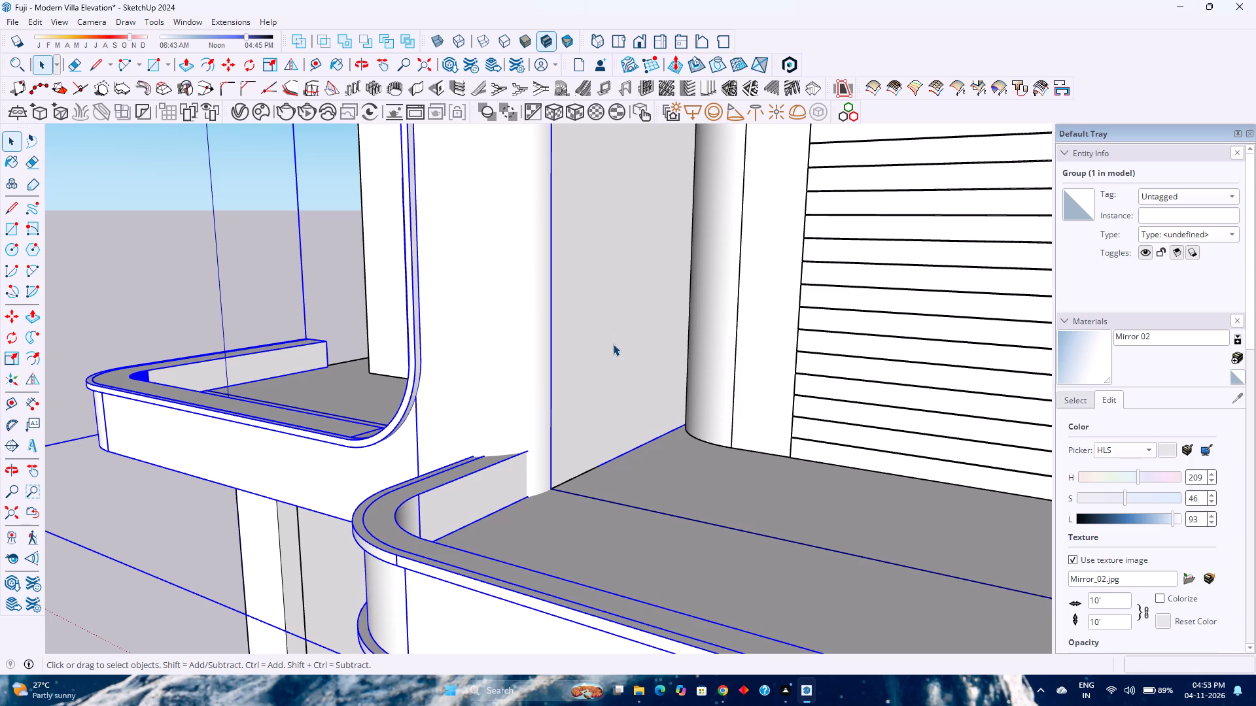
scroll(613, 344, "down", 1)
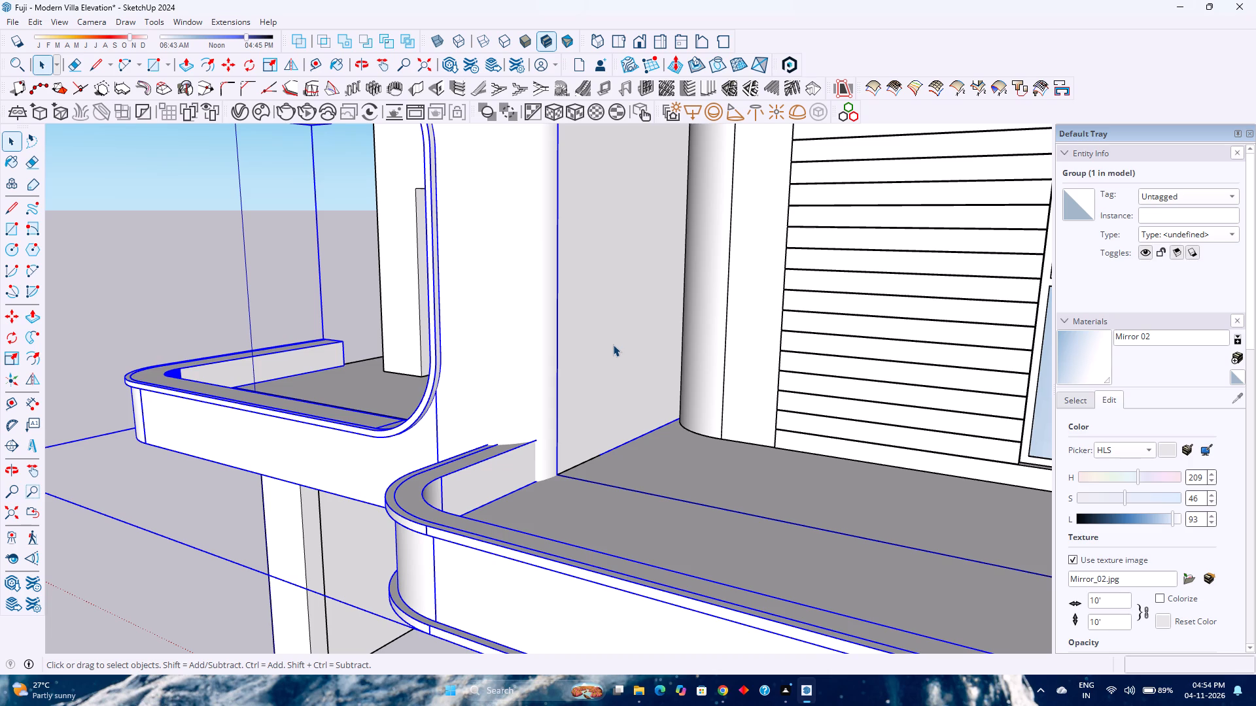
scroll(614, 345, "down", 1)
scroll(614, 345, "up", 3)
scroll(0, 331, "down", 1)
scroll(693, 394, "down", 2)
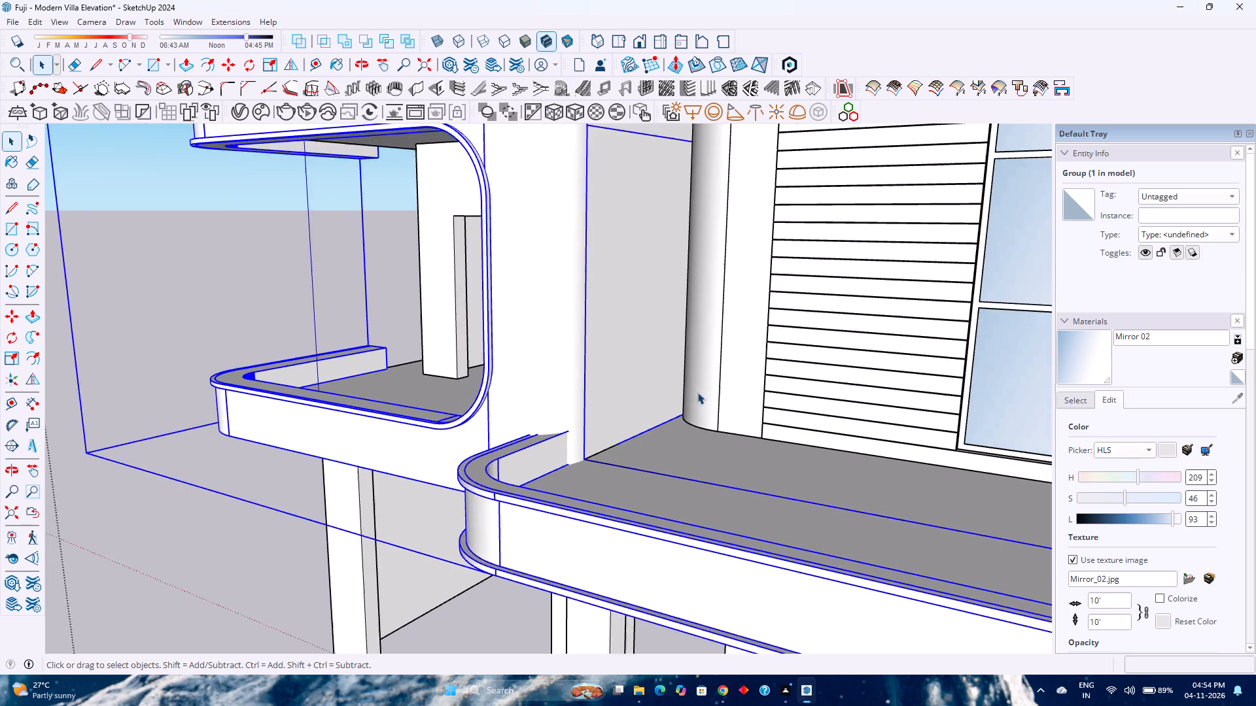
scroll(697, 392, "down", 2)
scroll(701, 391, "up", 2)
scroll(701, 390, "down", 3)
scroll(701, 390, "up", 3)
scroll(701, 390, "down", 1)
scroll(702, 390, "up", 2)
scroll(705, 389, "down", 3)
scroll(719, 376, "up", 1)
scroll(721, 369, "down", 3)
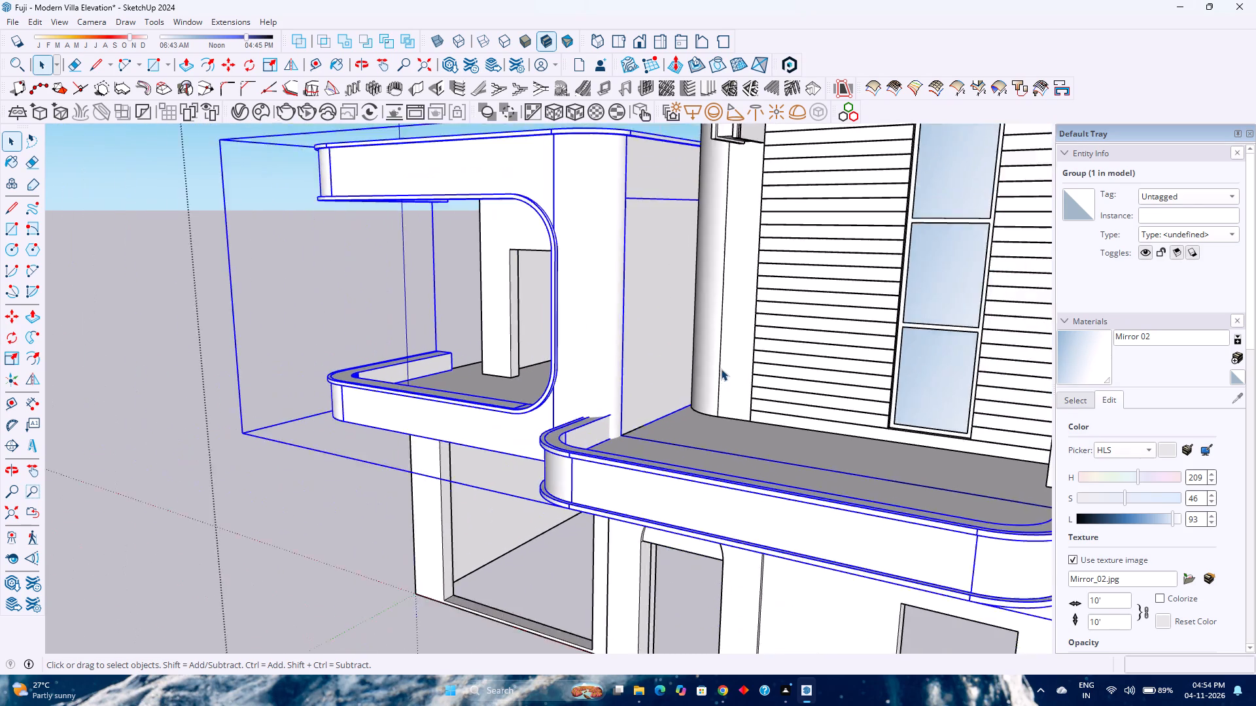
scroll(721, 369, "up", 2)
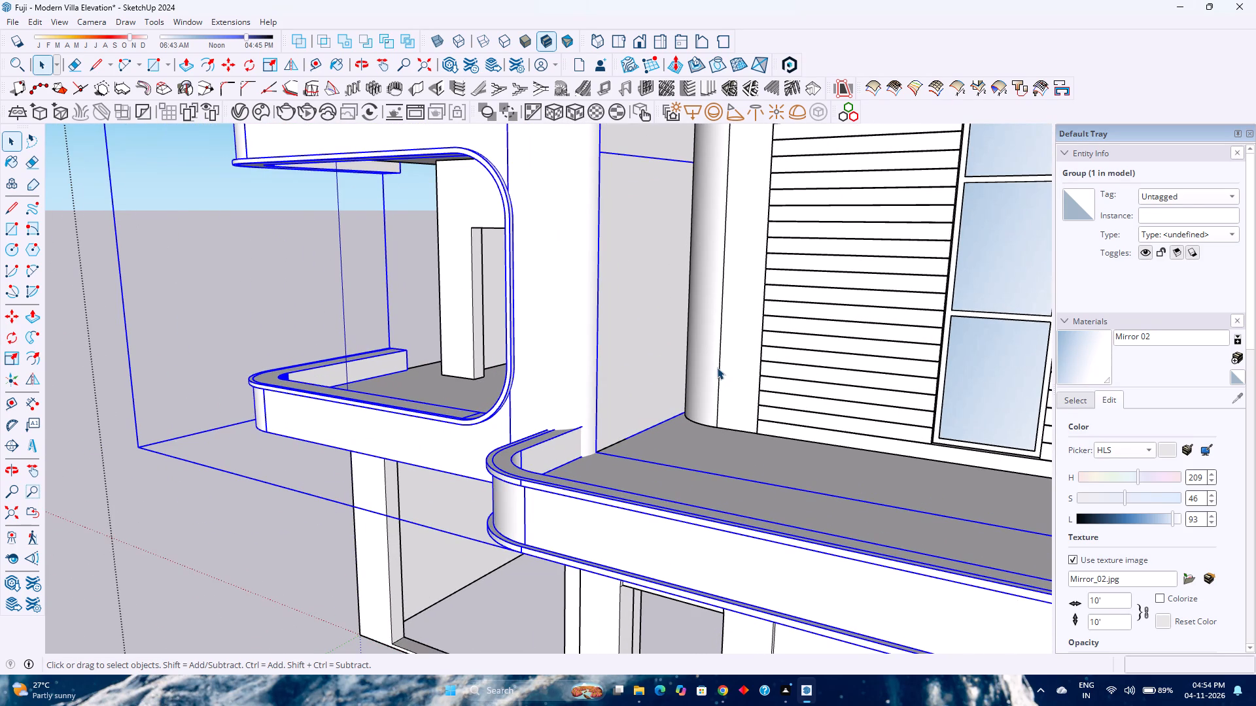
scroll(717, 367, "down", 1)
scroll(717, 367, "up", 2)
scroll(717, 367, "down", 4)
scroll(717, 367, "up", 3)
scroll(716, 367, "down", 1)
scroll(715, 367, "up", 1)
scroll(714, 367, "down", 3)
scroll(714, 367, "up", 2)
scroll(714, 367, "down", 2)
Examine the first-floor balcony corner where the rounded column beside the slatted facade meets the side wall and floor.
scroll(714, 367, "up", 4)
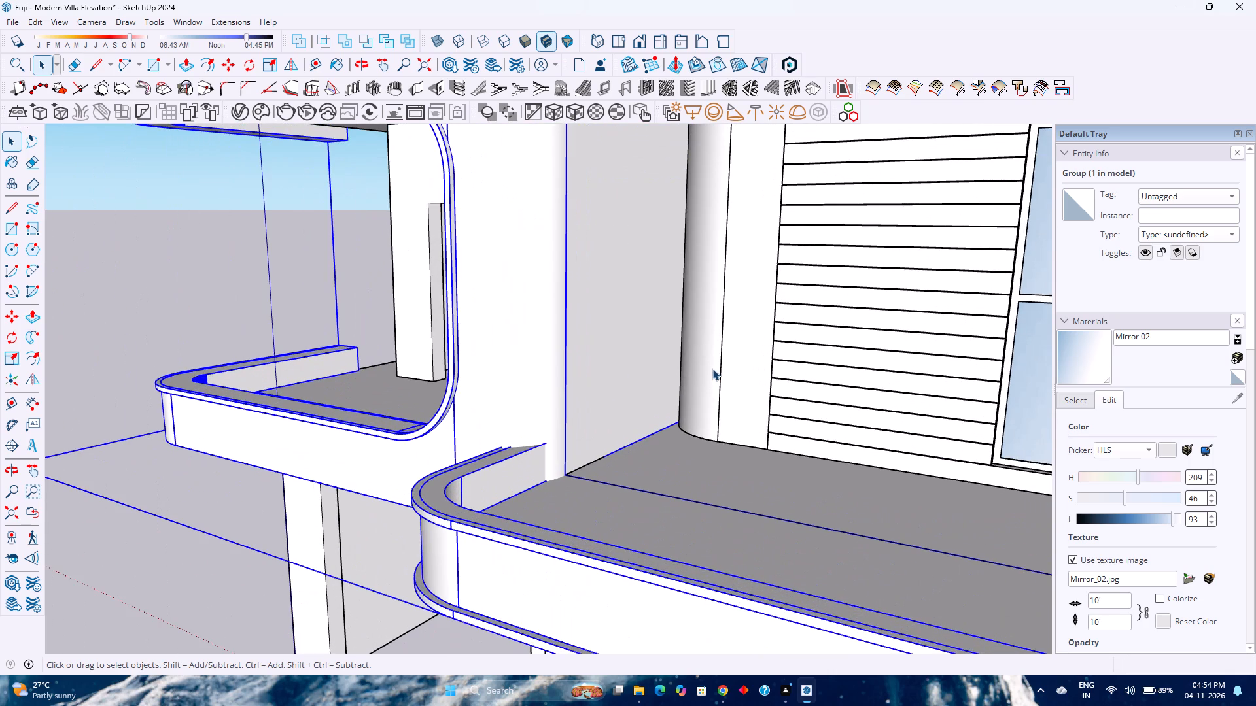
scroll(709, 370, "up", 1)
scroll(709, 370, "down", 2)
scroll(709, 370, "up", 2)
scroll(708, 370, "down", 1)
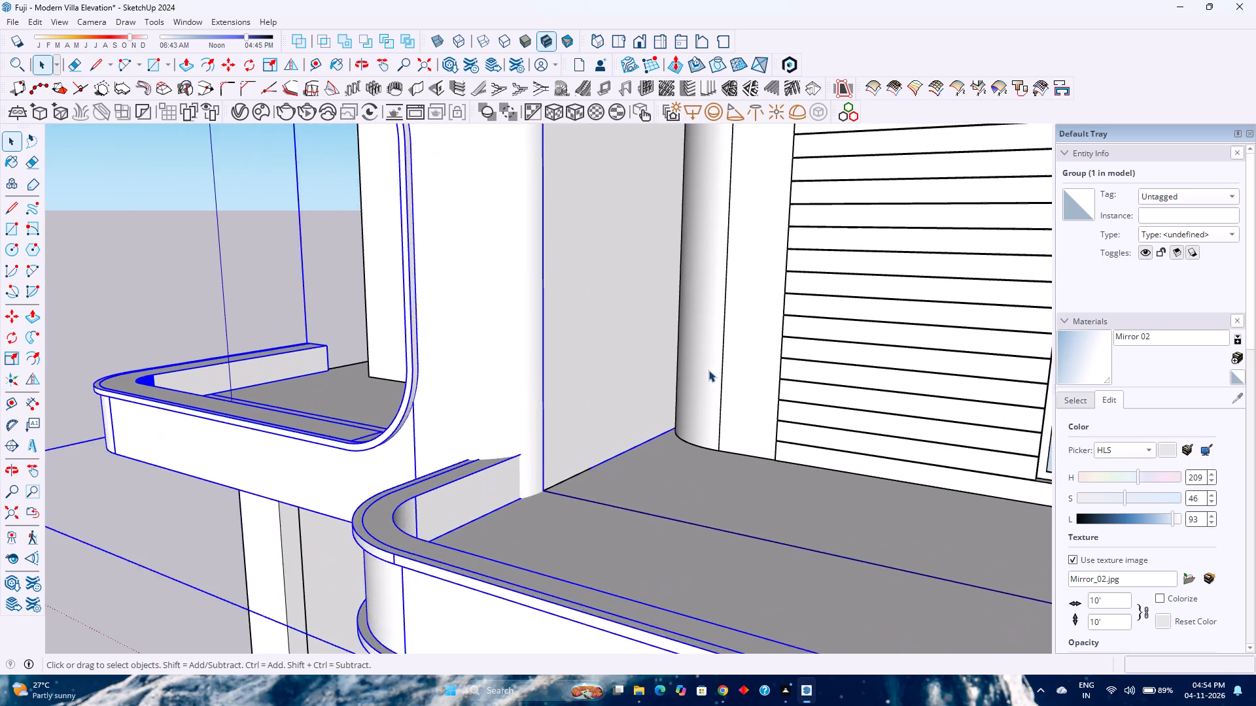
scroll(708, 370, "up", 4)
scroll(708, 370, "down", 3)
scroll(708, 370, "up", 5)
scroll(708, 370, "down", 3)
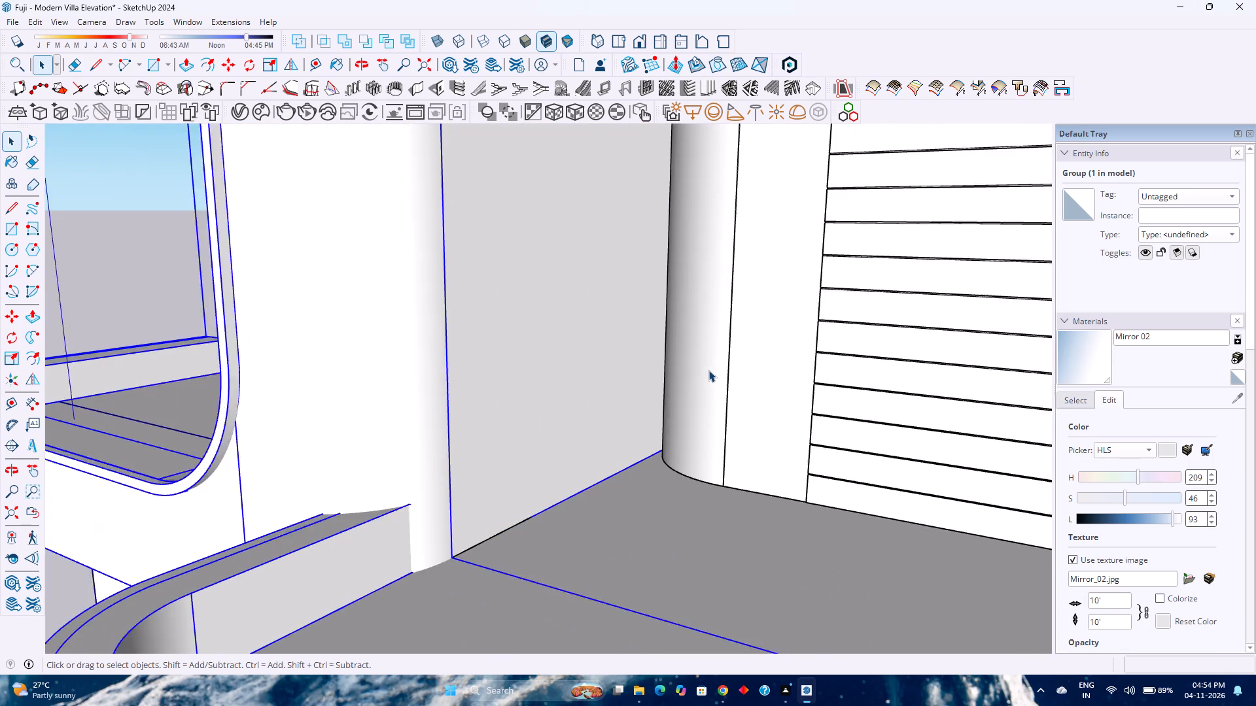
scroll(708, 370, "up", 2)
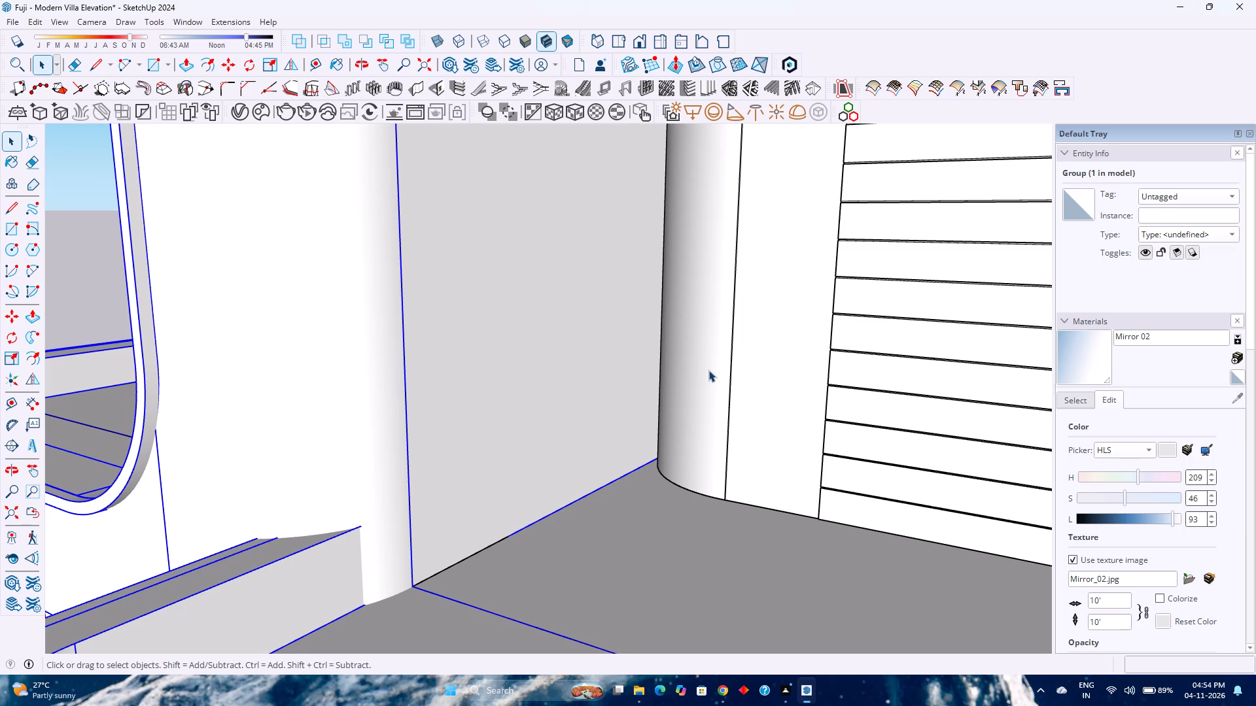
scroll(708, 370, "down", 1)
scroll(708, 370, "up", 2)
scroll(708, 370, "down", 5)
scroll(708, 370, "up", 4)
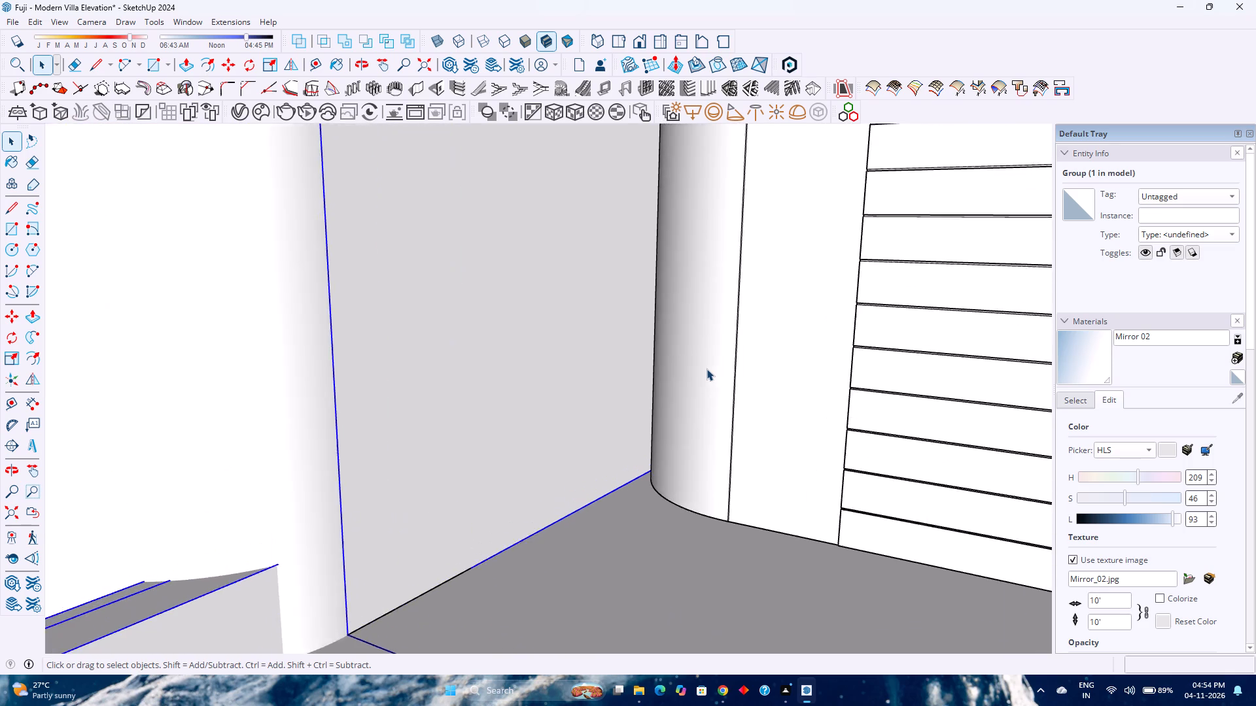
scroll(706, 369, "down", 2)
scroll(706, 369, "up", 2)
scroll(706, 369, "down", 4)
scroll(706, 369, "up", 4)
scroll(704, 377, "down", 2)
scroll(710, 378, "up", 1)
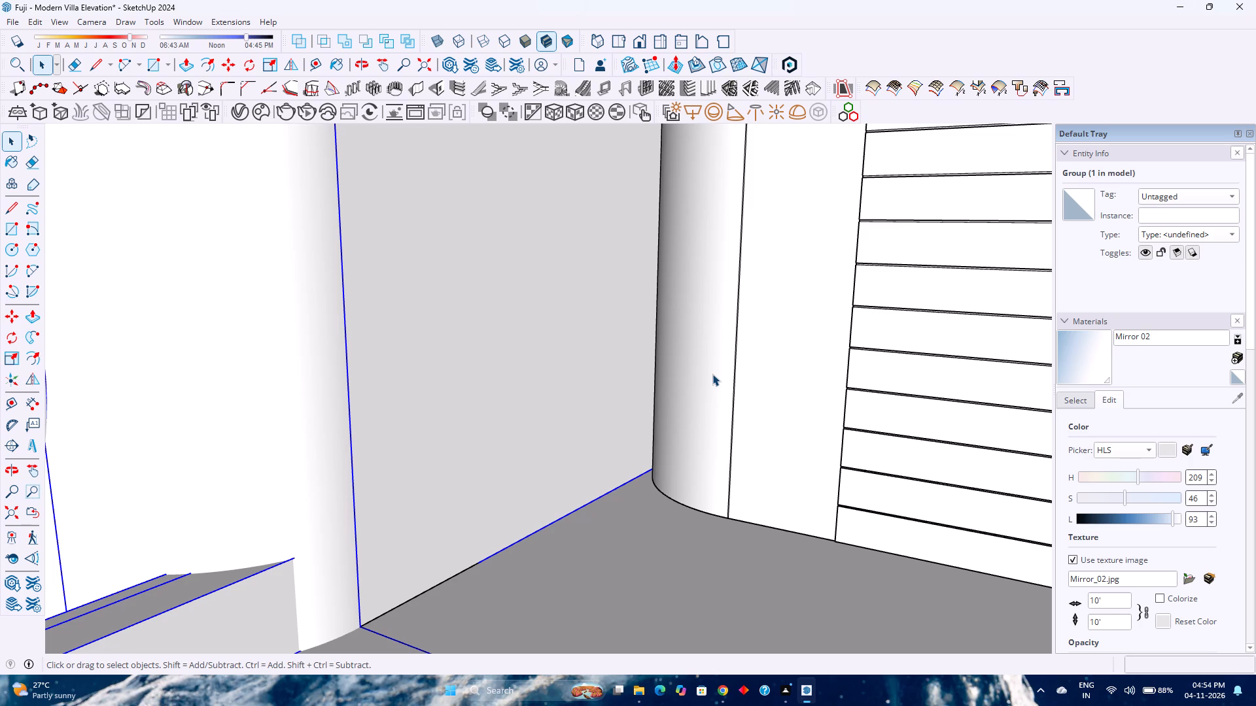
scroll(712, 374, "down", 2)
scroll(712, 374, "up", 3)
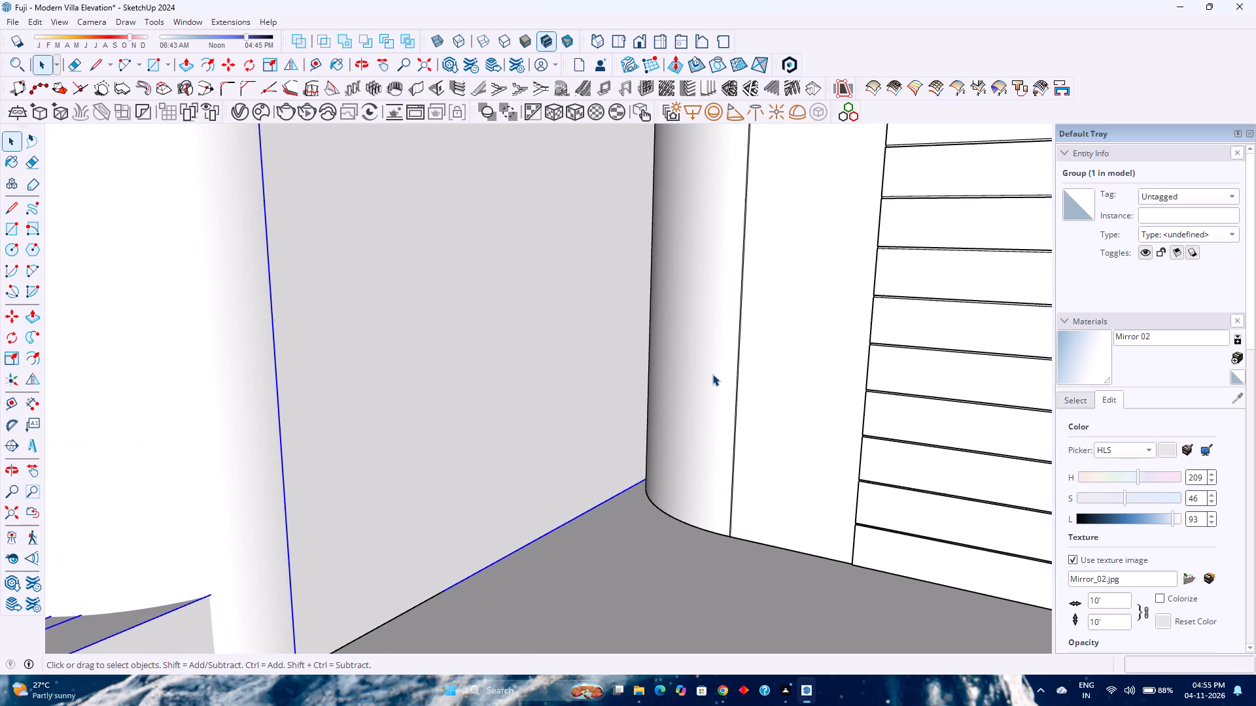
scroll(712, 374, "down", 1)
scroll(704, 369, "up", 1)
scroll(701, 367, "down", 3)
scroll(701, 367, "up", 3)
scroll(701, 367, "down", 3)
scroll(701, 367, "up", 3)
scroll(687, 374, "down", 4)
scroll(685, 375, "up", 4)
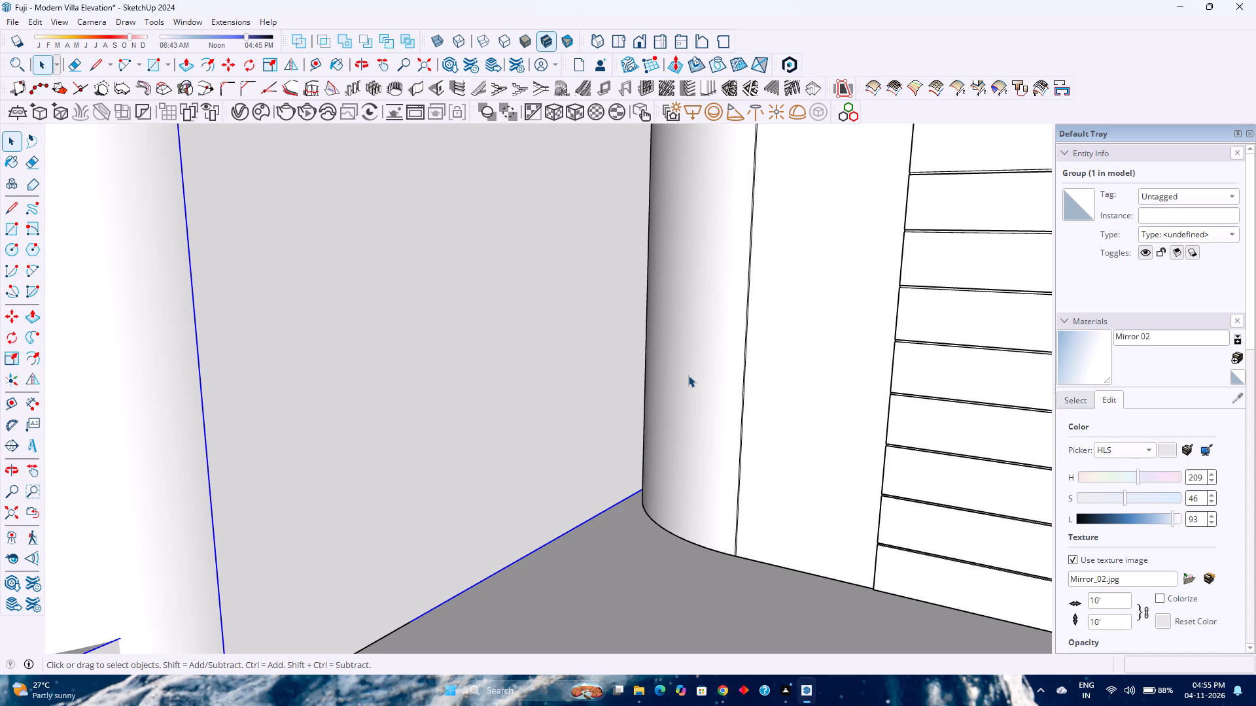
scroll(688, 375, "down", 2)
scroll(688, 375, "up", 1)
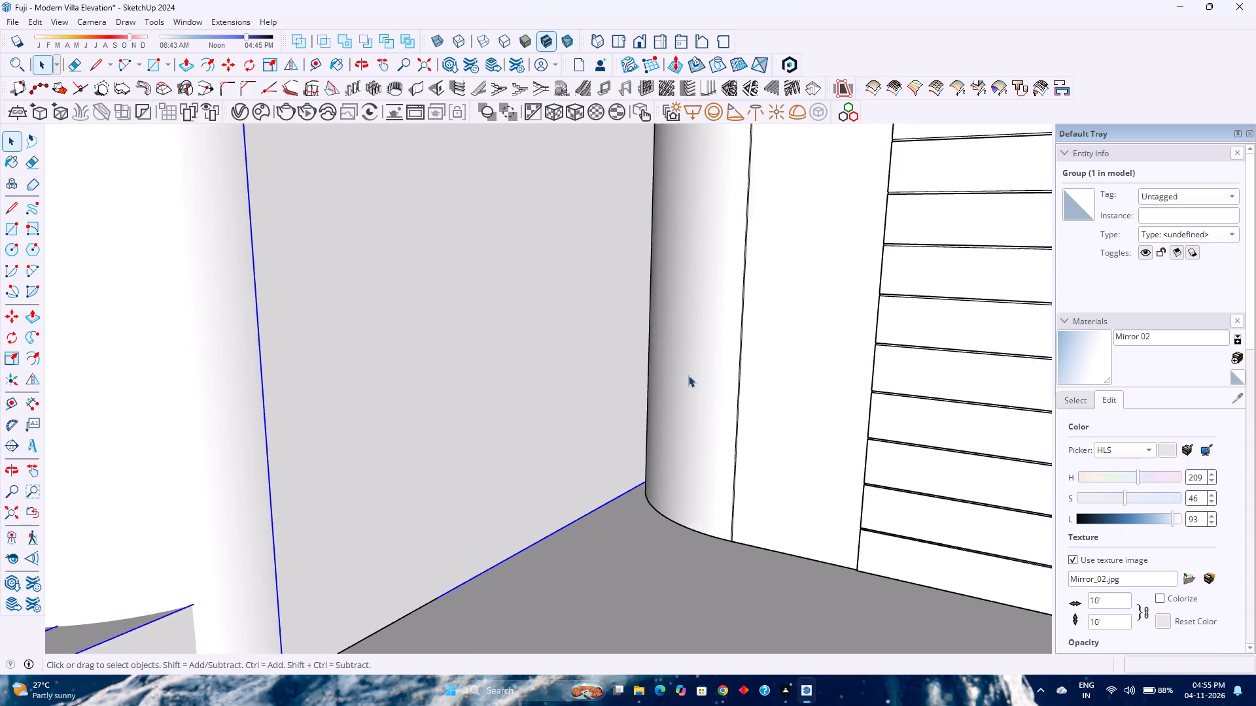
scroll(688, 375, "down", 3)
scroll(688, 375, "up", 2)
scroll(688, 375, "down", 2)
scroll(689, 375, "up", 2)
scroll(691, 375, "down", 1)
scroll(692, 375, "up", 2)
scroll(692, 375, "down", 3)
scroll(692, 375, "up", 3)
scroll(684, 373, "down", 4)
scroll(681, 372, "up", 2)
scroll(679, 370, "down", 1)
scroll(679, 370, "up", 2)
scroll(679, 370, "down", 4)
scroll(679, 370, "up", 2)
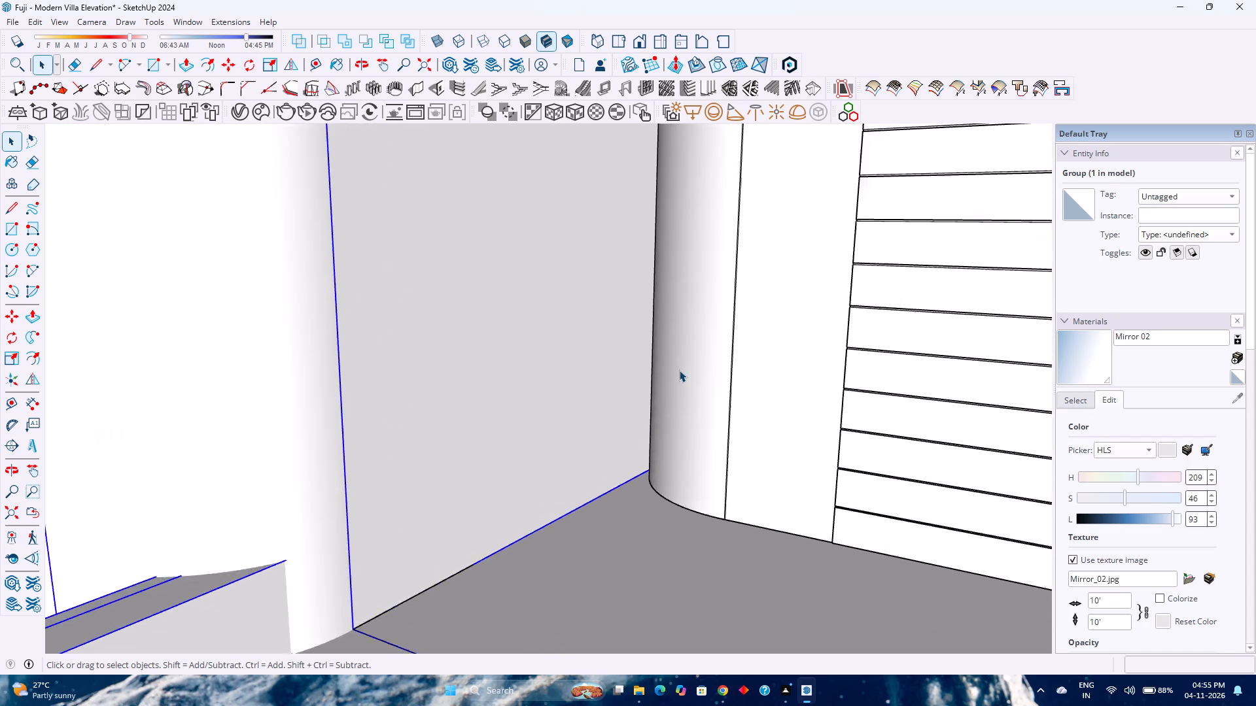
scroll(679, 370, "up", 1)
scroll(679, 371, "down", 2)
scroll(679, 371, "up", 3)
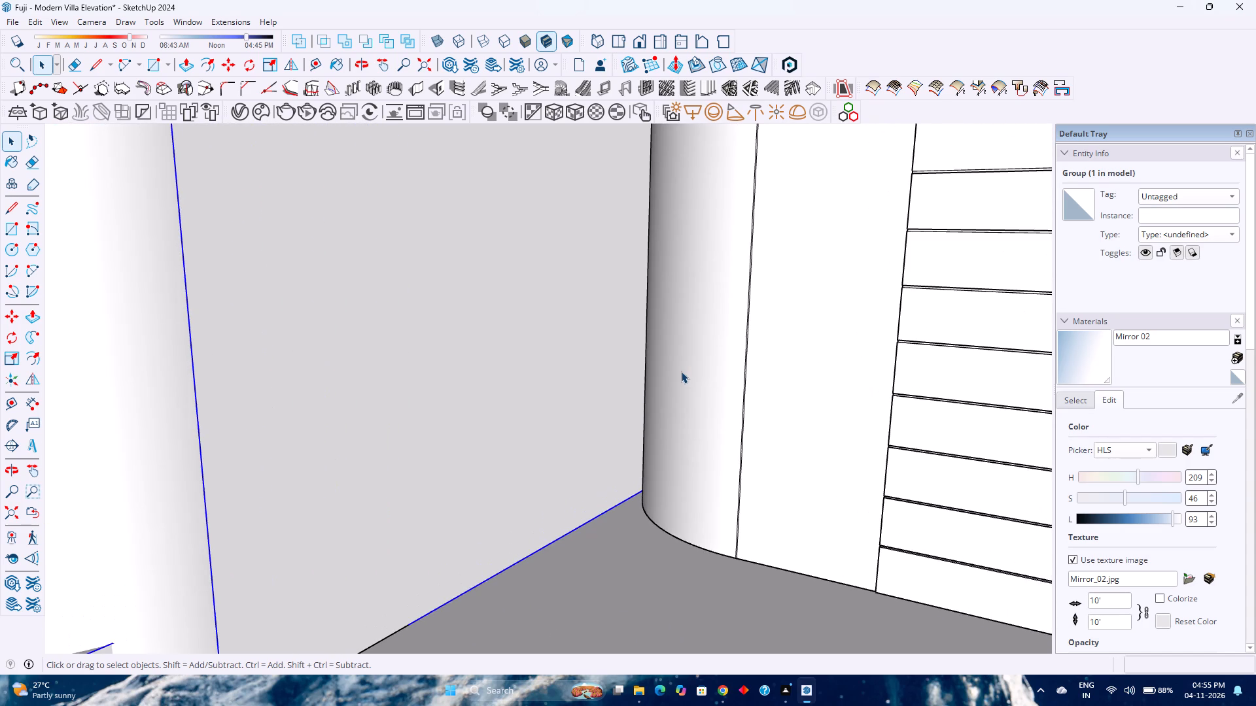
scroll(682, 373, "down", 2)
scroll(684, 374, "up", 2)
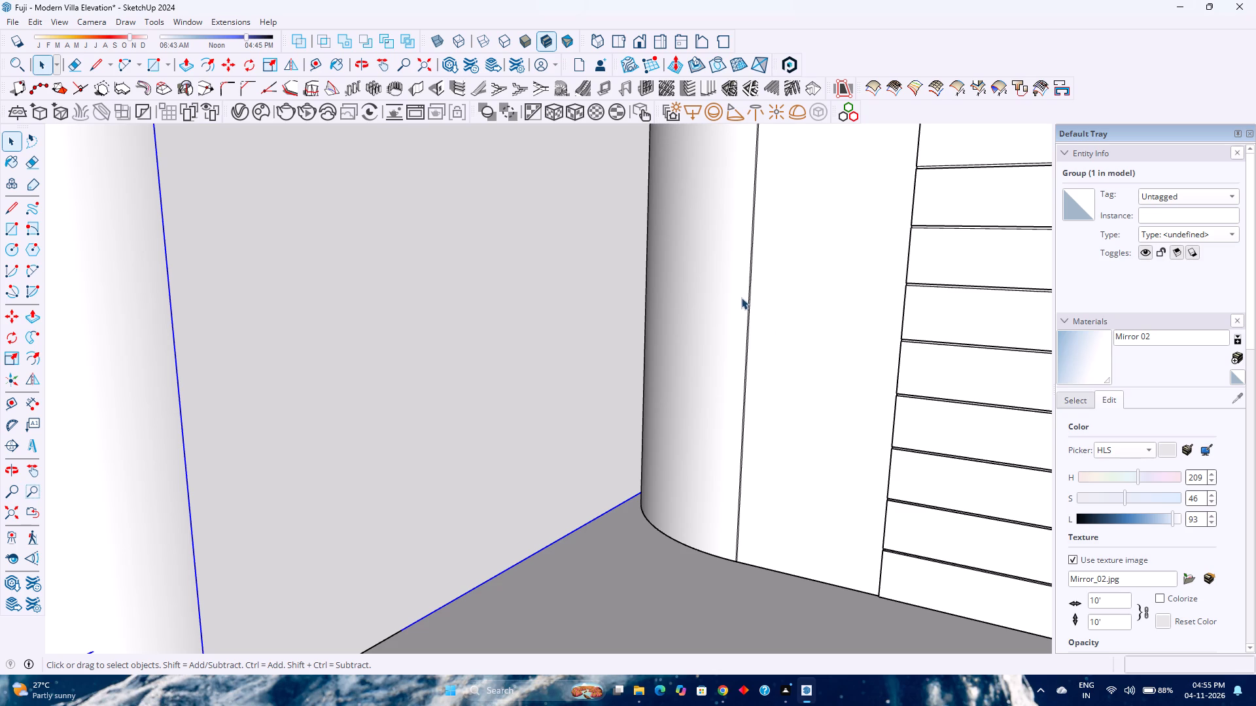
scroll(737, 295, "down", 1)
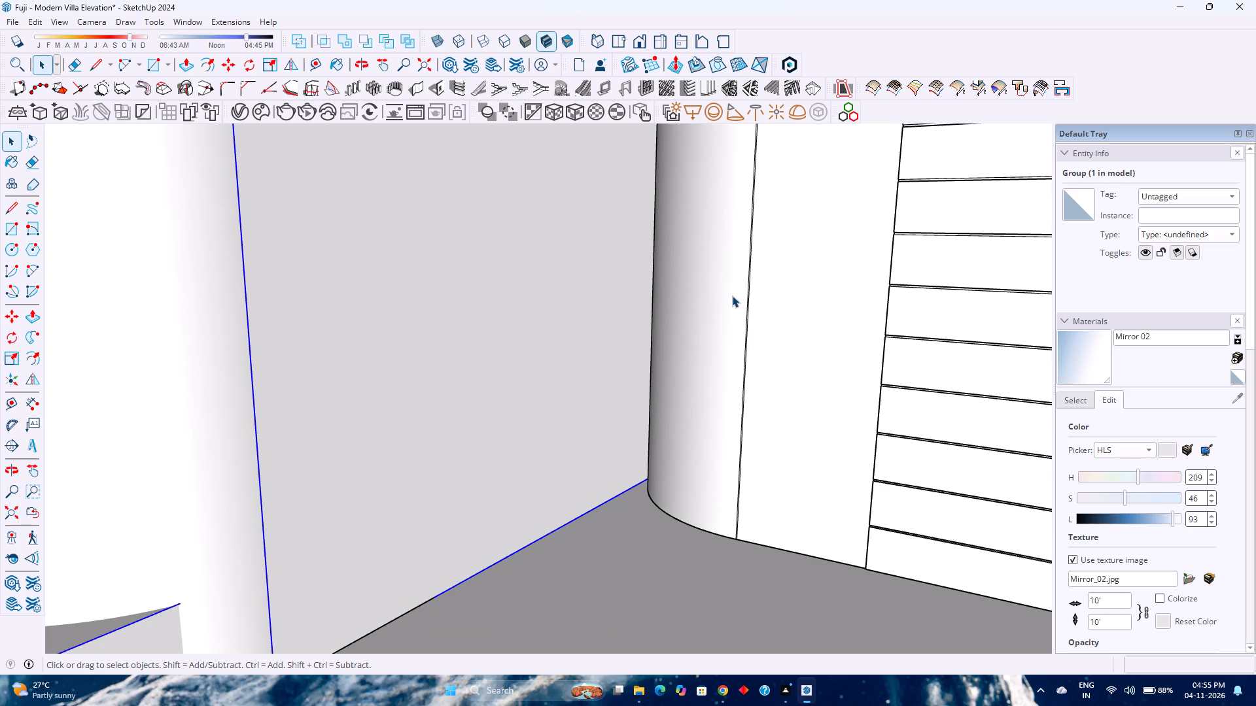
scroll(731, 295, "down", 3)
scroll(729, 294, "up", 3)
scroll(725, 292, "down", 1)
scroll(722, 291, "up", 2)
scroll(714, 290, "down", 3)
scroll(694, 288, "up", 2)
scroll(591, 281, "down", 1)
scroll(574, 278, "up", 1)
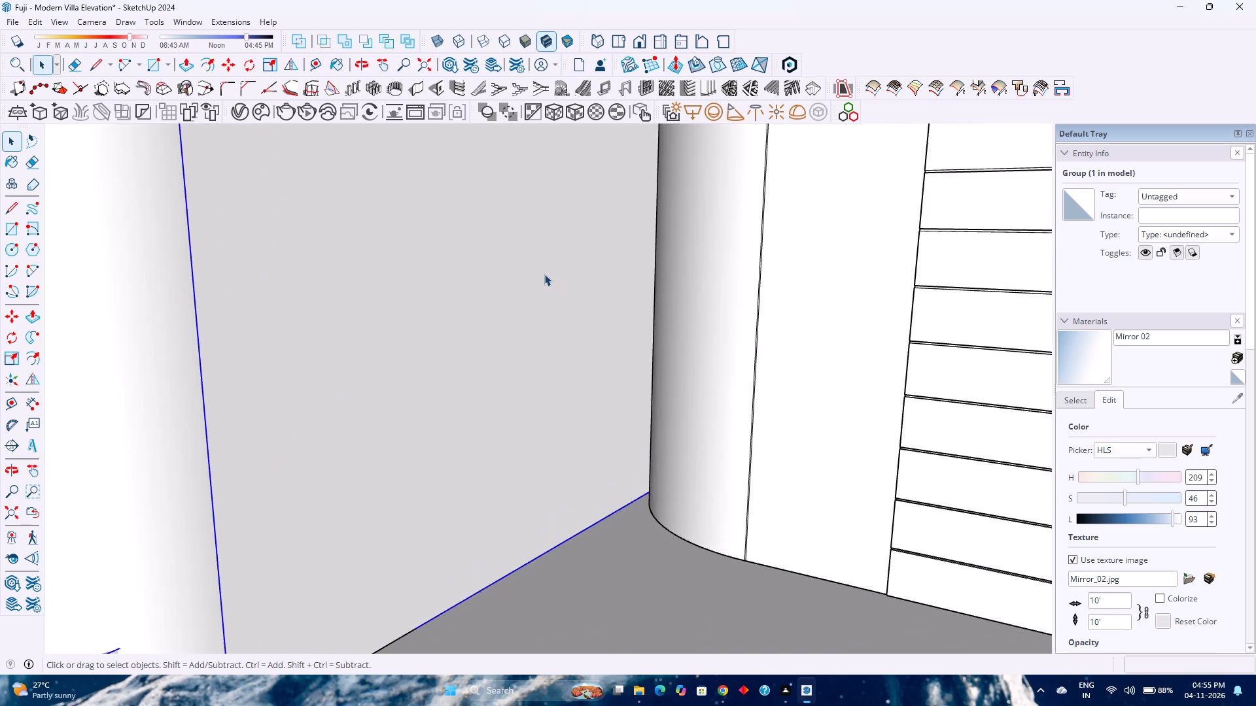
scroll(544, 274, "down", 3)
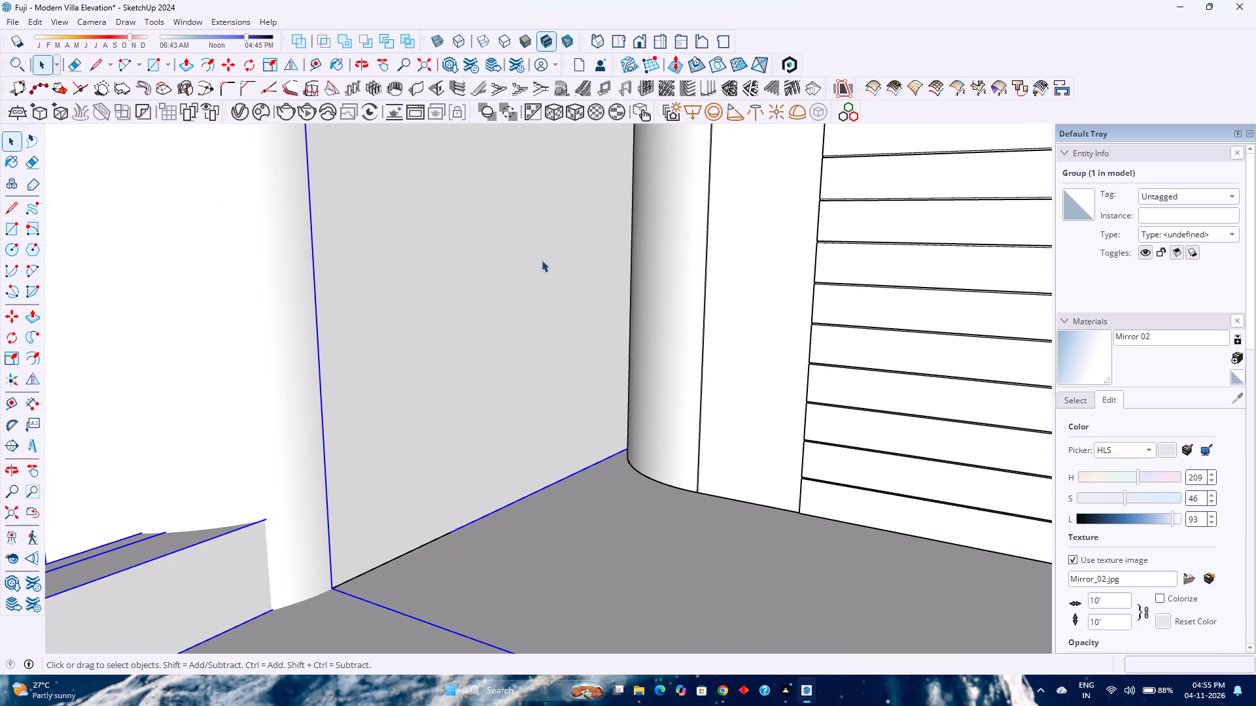
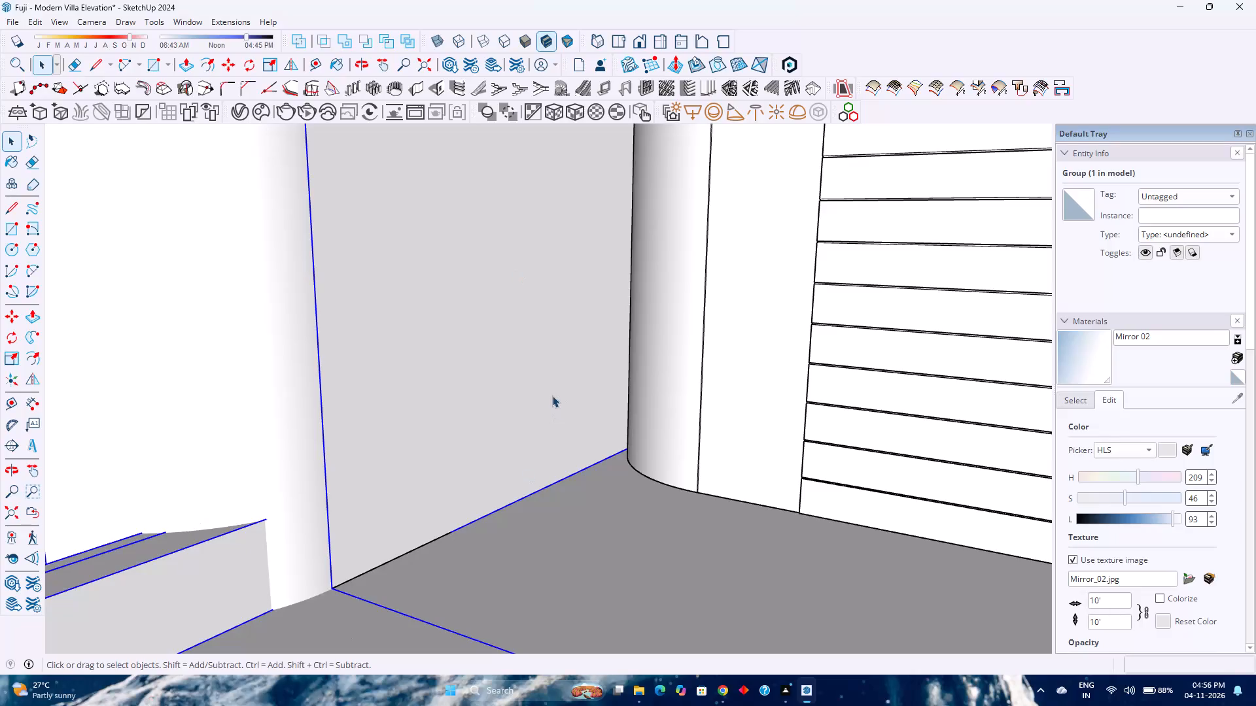
Examine the front elevation around the curved first-floor balconies and the slatted facade.
scroll(521, 416, "down", 2)
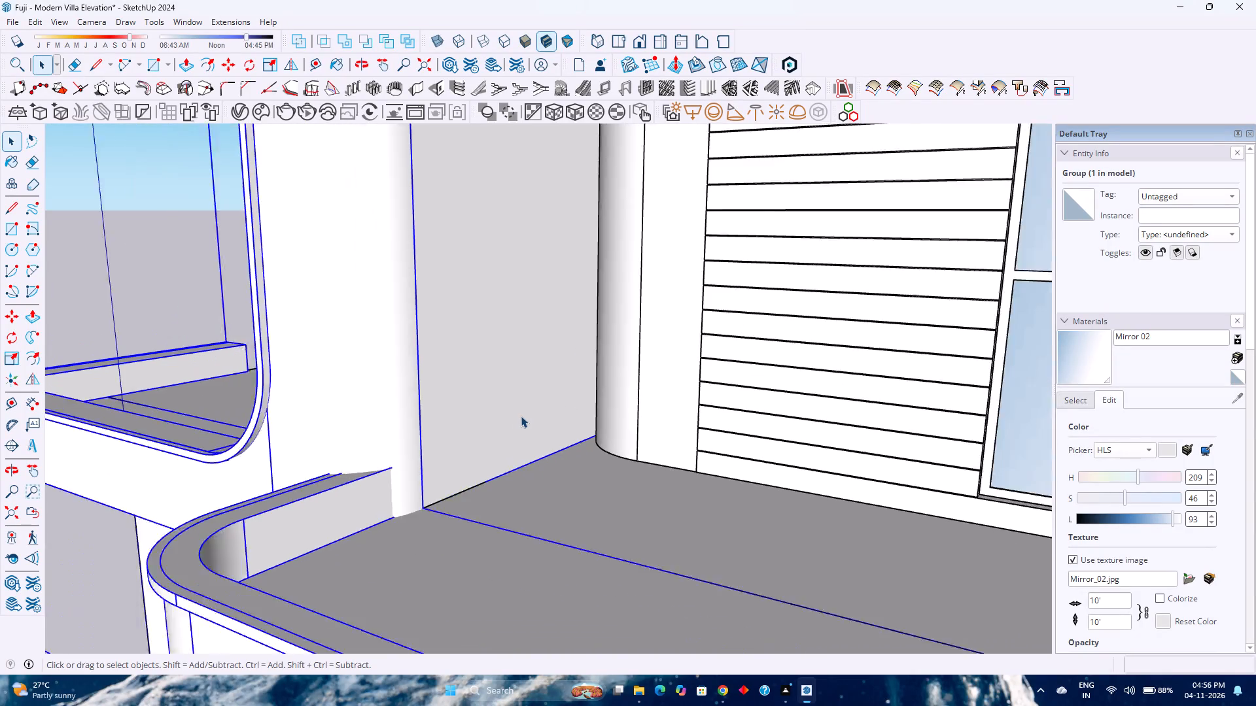
scroll(521, 416, "down", 6)
scroll(520, 416, "up", 1)
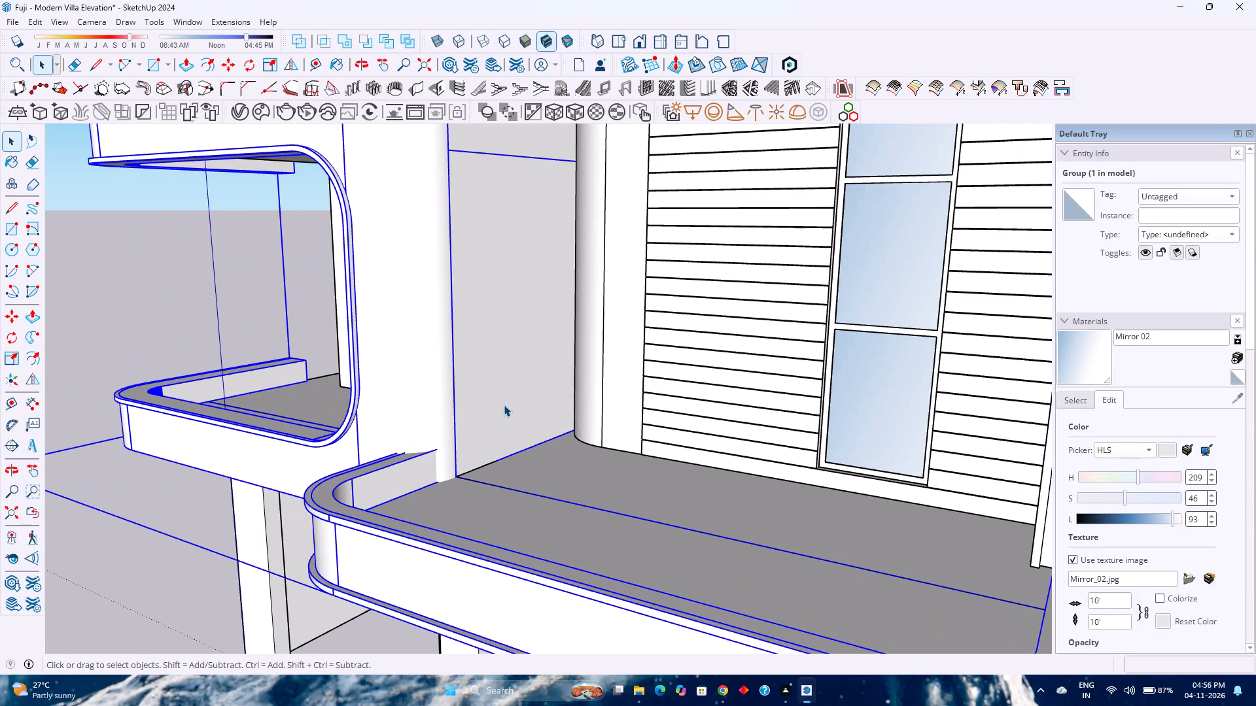
scroll(345, 327, "down", 4)
scroll(338, 326, "up", 2)
scroll(338, 326, "down", 3)
scroll(336, 328, "up", 2)
scroll(326, 335, "down", 5)
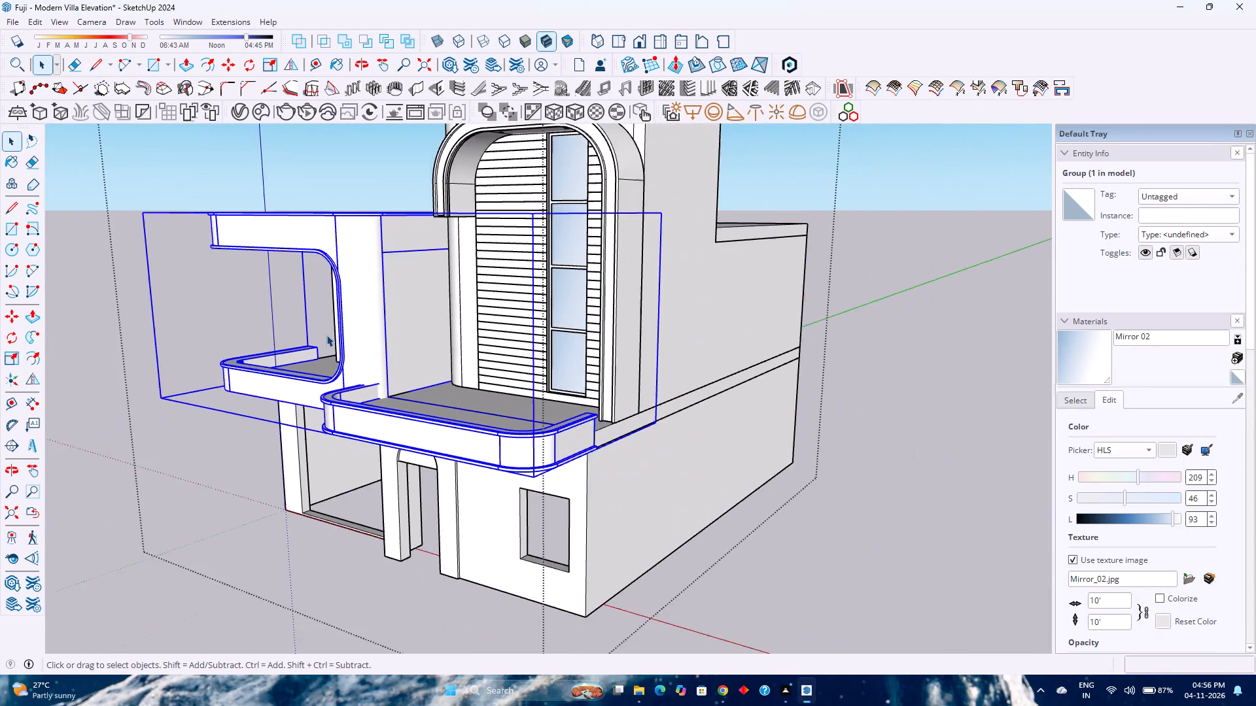
scroll(326, 335, "up", 3)
scroll(326, 335, "down", 3)
scroll(326, 335, "up", 3)
scroll(321, 346, "down", 3)
scroll(321, 346, "up", 1)
scroll(321, 346, "down", 2)
scroll(321, 346, "up", 1)
scroll(321, 348, "down", 3)
scroll(321, 348, "up", 3)
scroll(321, 348, "down", 1)
scroll(321, 348, "up", 2)
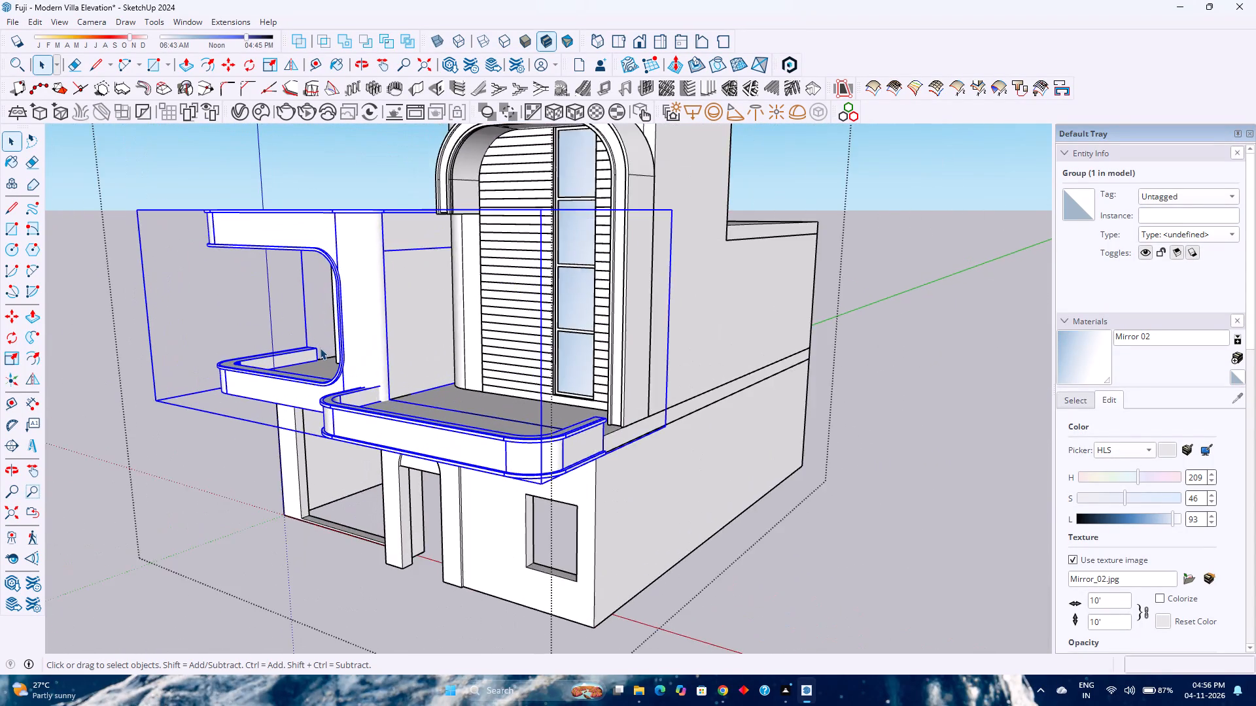
scroll(320, 348, "up", 1)
scroll(319, 348, "down", 3)
scroll(319, 348, "up", 2)
scroll(319, 348, "down", 3)
scroll(319, 348, "up", 3)
scroll(319, 348, "down", 3)
scroll(319, 348, "up", 4)
scroll(319, 348, "down", 2)
scroll(319, 348, "up", 2)
scroll(319, 348, "down", 2)
scroll(319, 348, "up", 1)
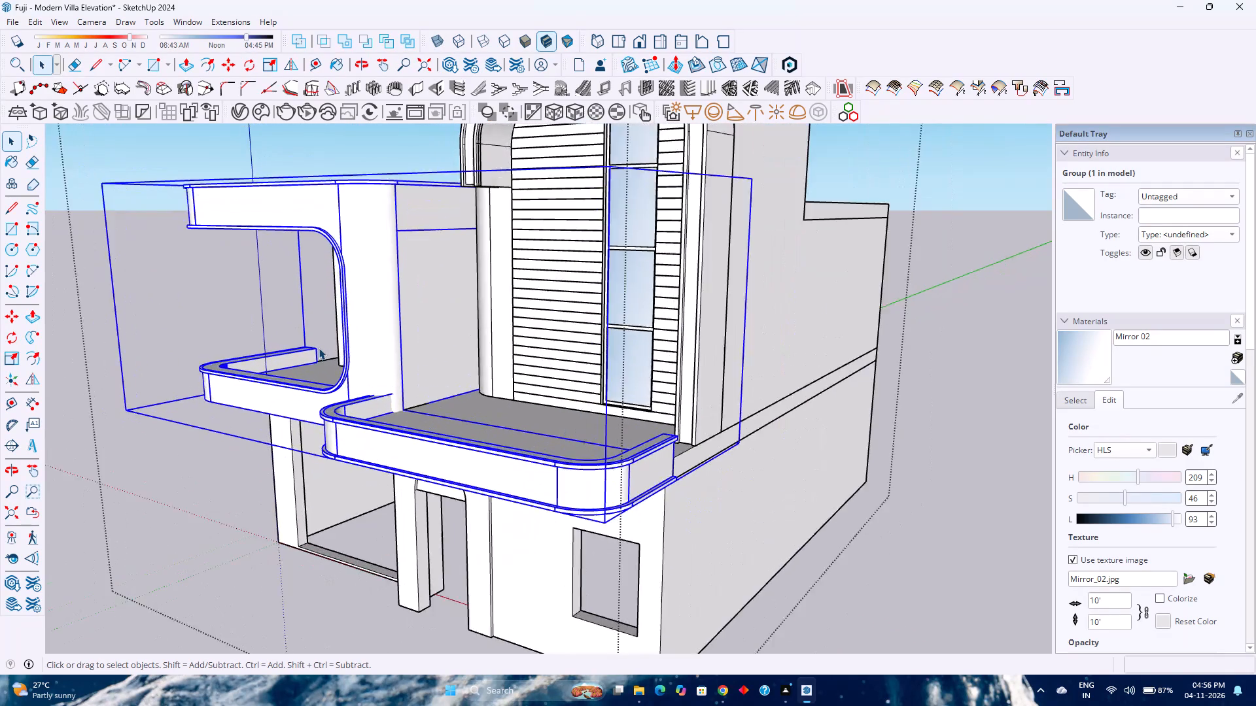
scroll(319, 348, "down", 3)
scroll(319, 348, "up", 3)
scroll(317, 350, "down", 2)
scroll(317, 350, "up", 3)
scroll(317, 350, "down", 2)
scroll(316, 350, "up", 1)
middle_click_drag(316, 350, 373, 350)
middle_click(373, 351)
scroll(368, 353, "down", 2)
scroll(368, 353, "up", 1)
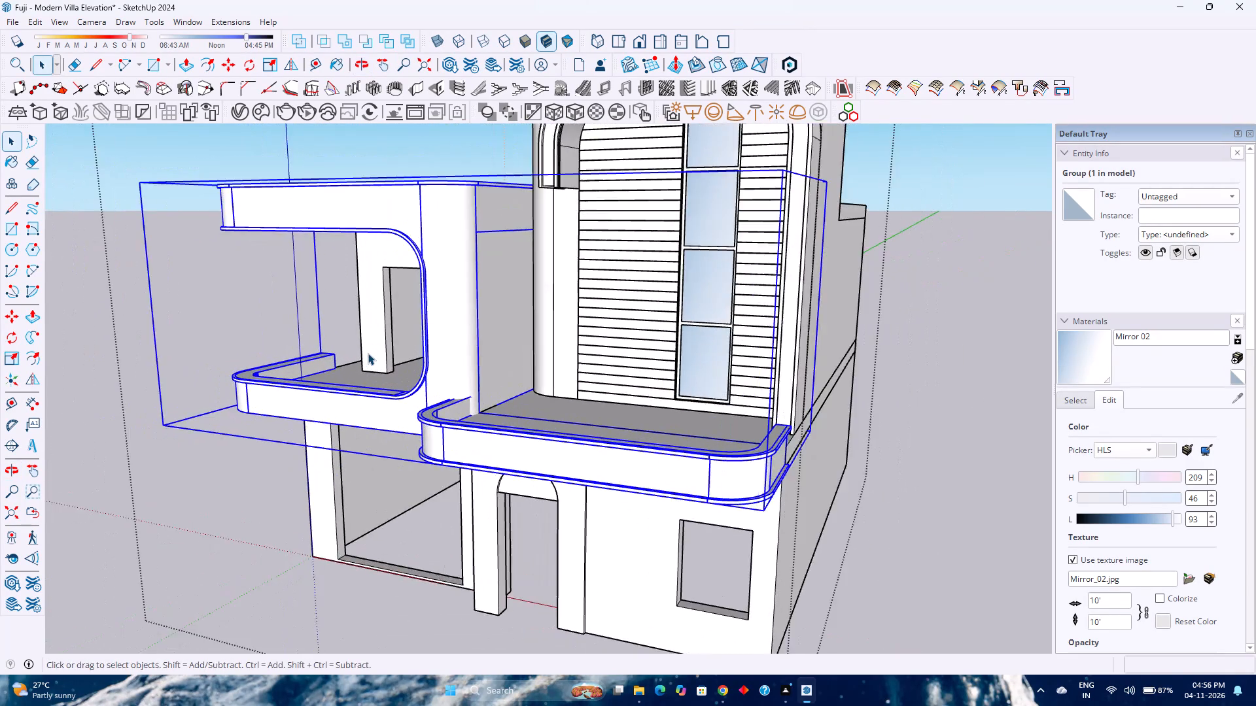
scroll(368, 353, "up", 2)
scroll(368, 353, "down", 3)
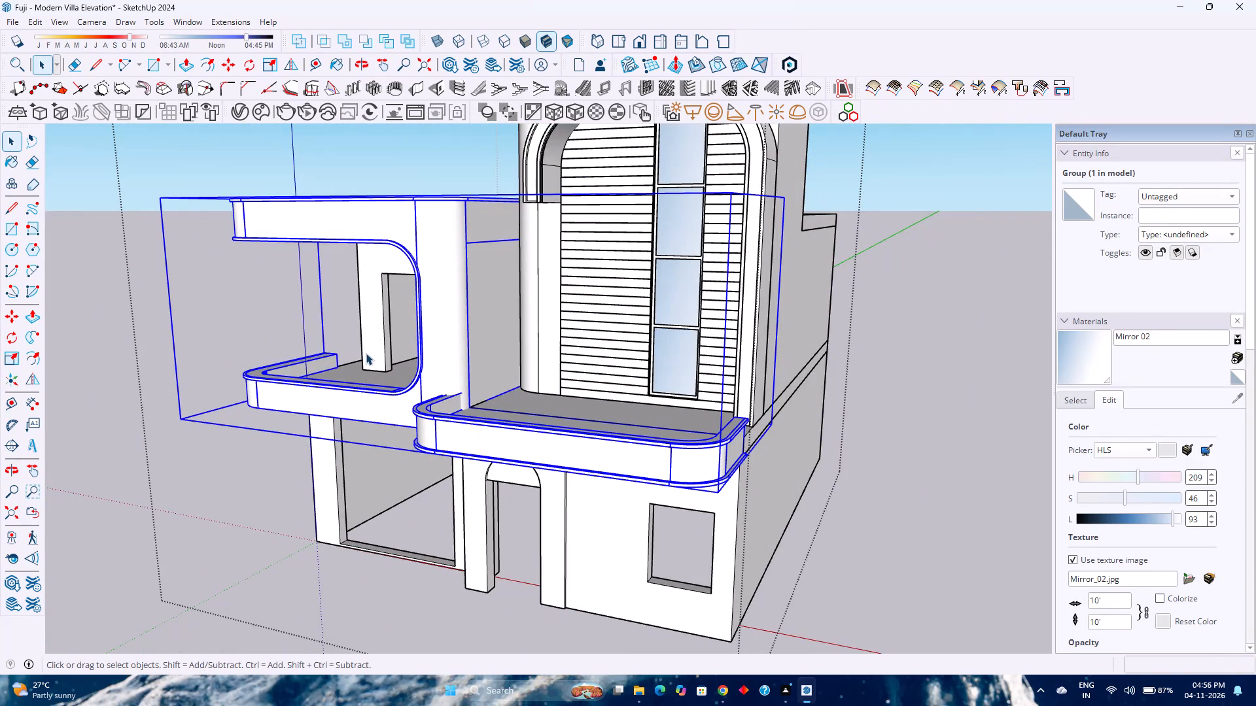
scroll(367, 352, "down", 2)
scroll(368, 352, "up", 2)
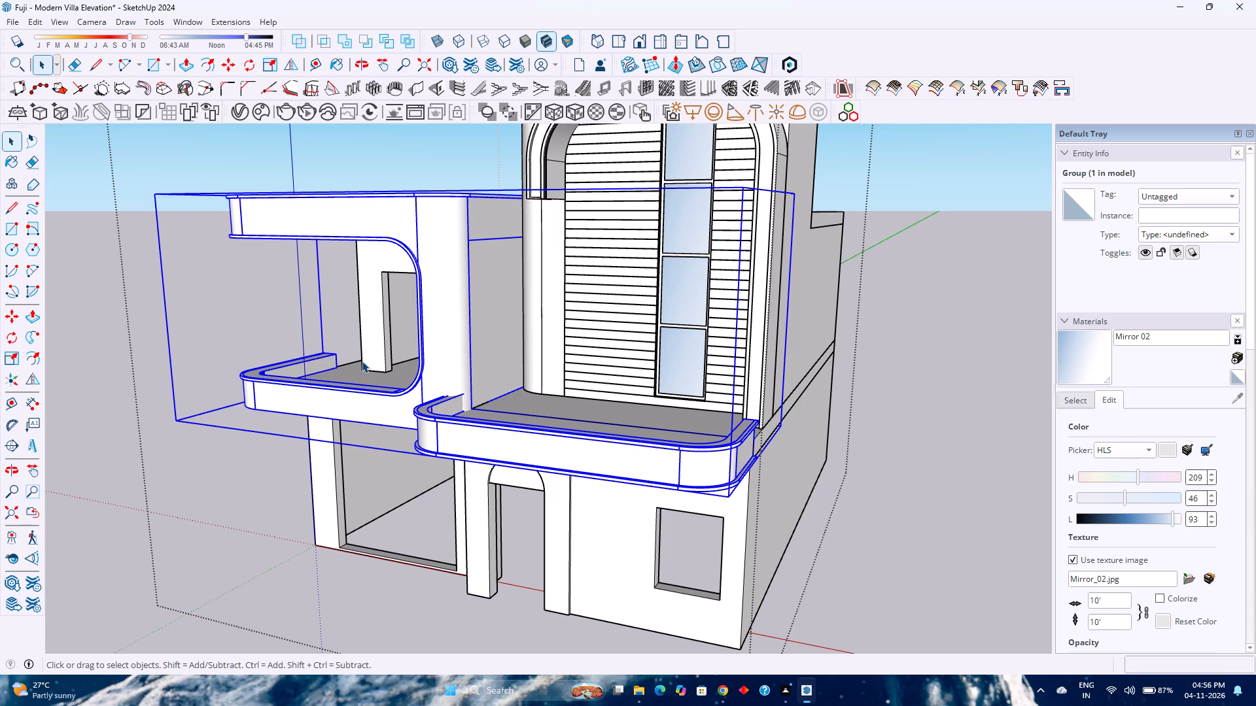
scroll(434, 352, "up", 3)
scroll(434, 352, "down", 2)
scroll(432, 352, "up", 4)
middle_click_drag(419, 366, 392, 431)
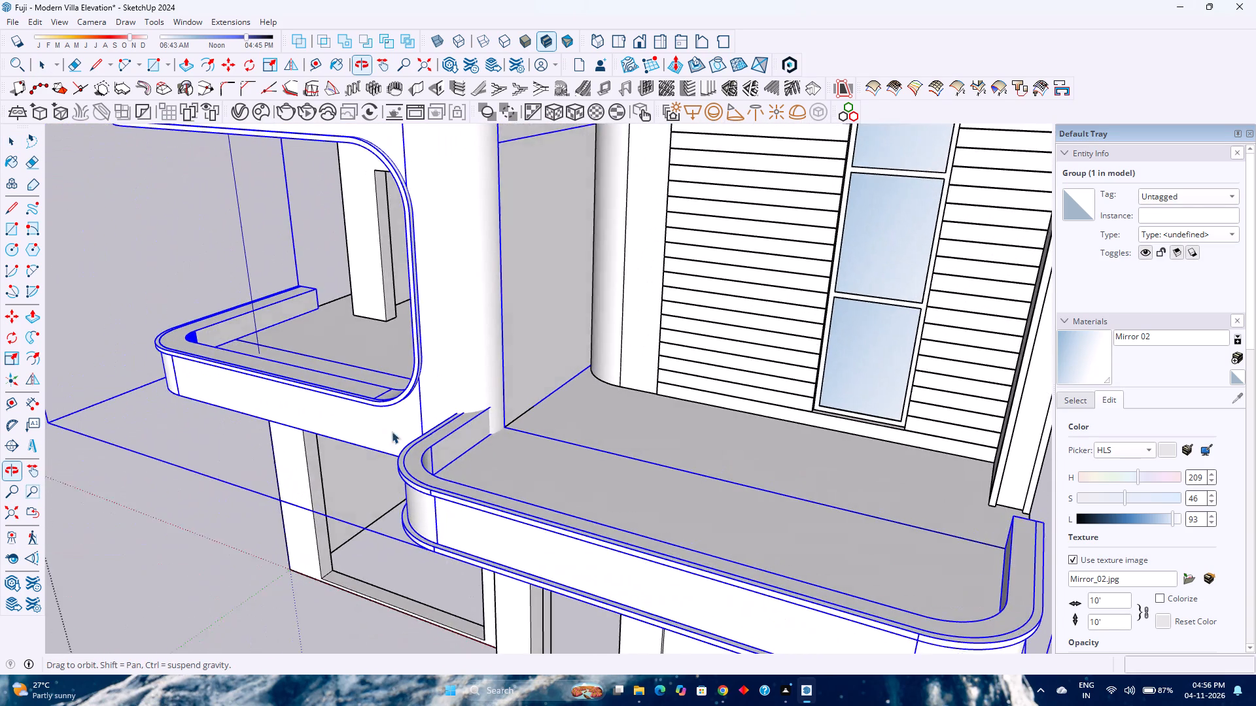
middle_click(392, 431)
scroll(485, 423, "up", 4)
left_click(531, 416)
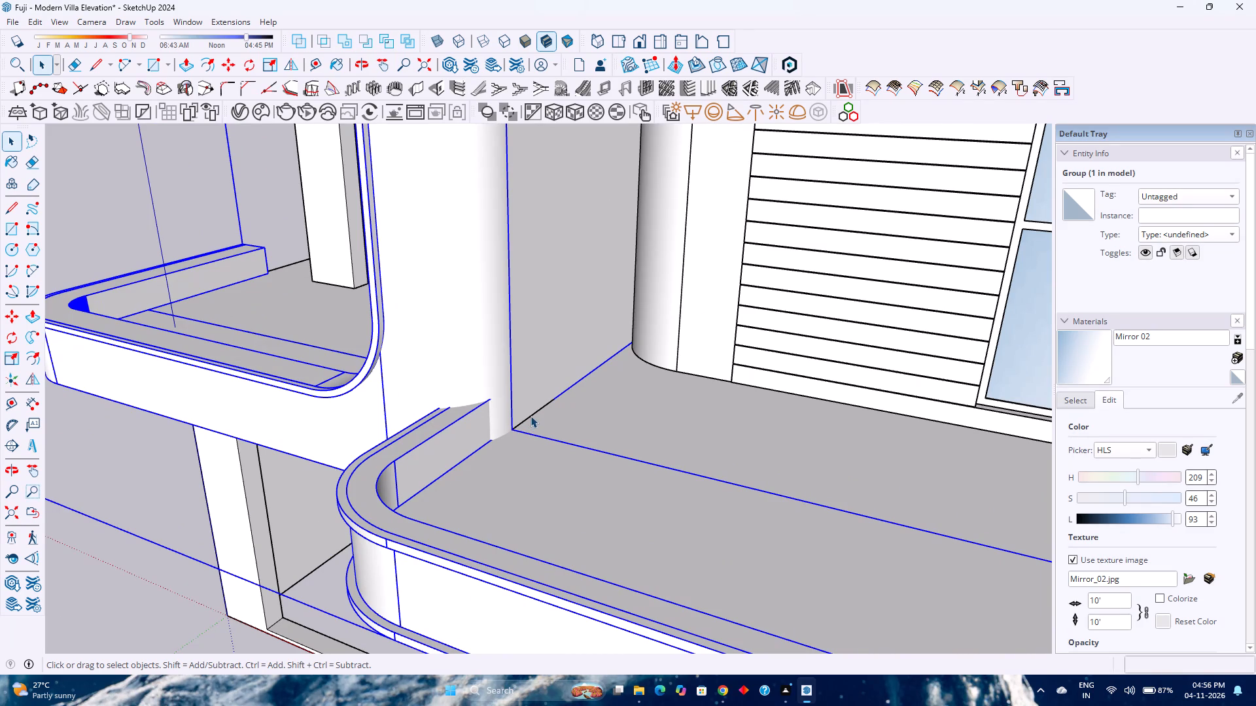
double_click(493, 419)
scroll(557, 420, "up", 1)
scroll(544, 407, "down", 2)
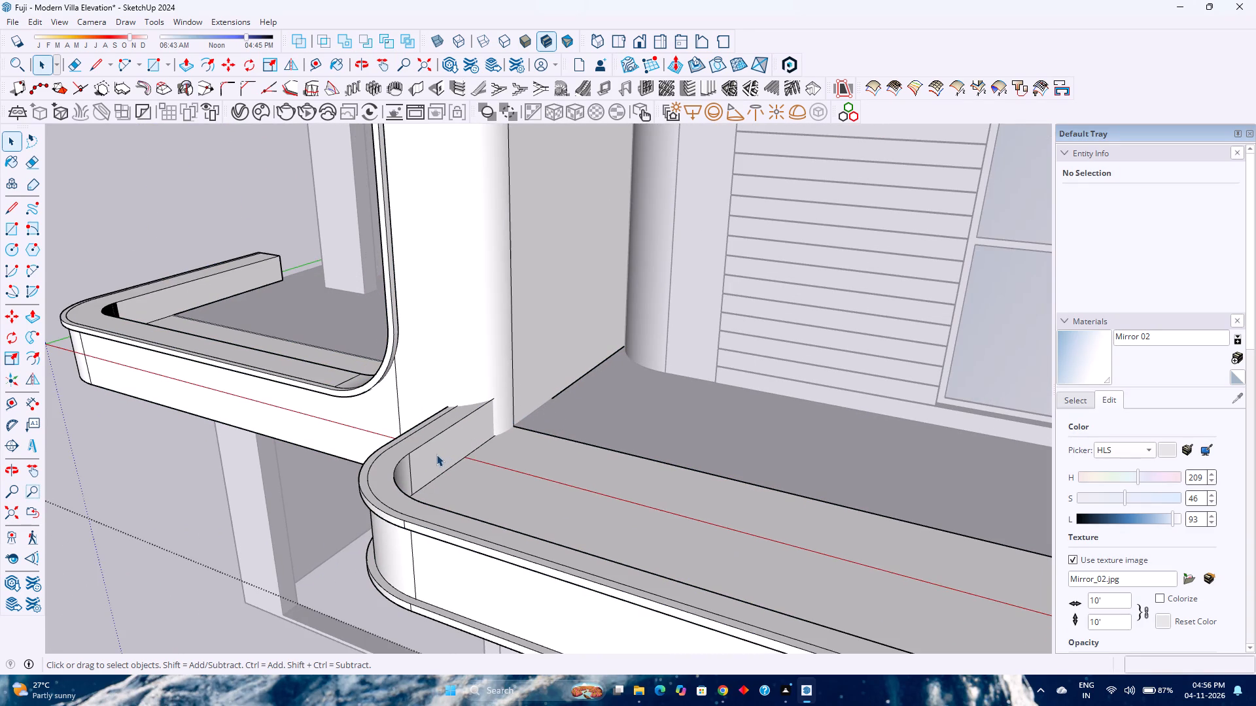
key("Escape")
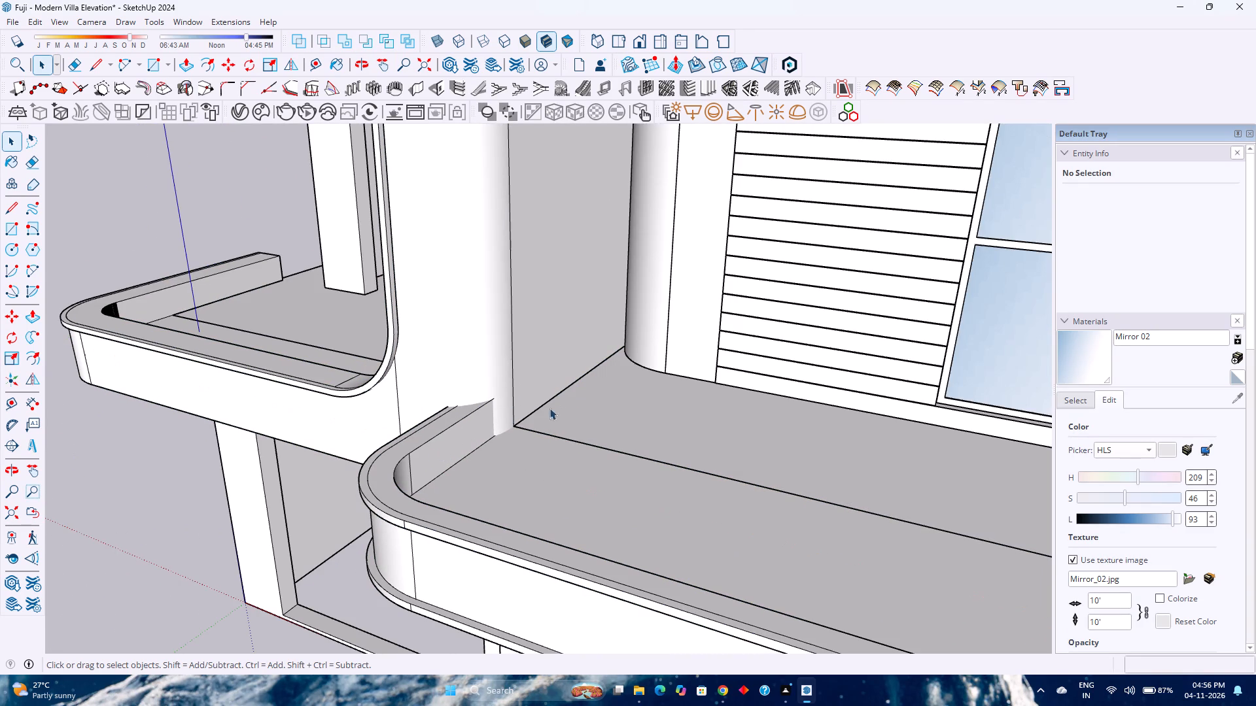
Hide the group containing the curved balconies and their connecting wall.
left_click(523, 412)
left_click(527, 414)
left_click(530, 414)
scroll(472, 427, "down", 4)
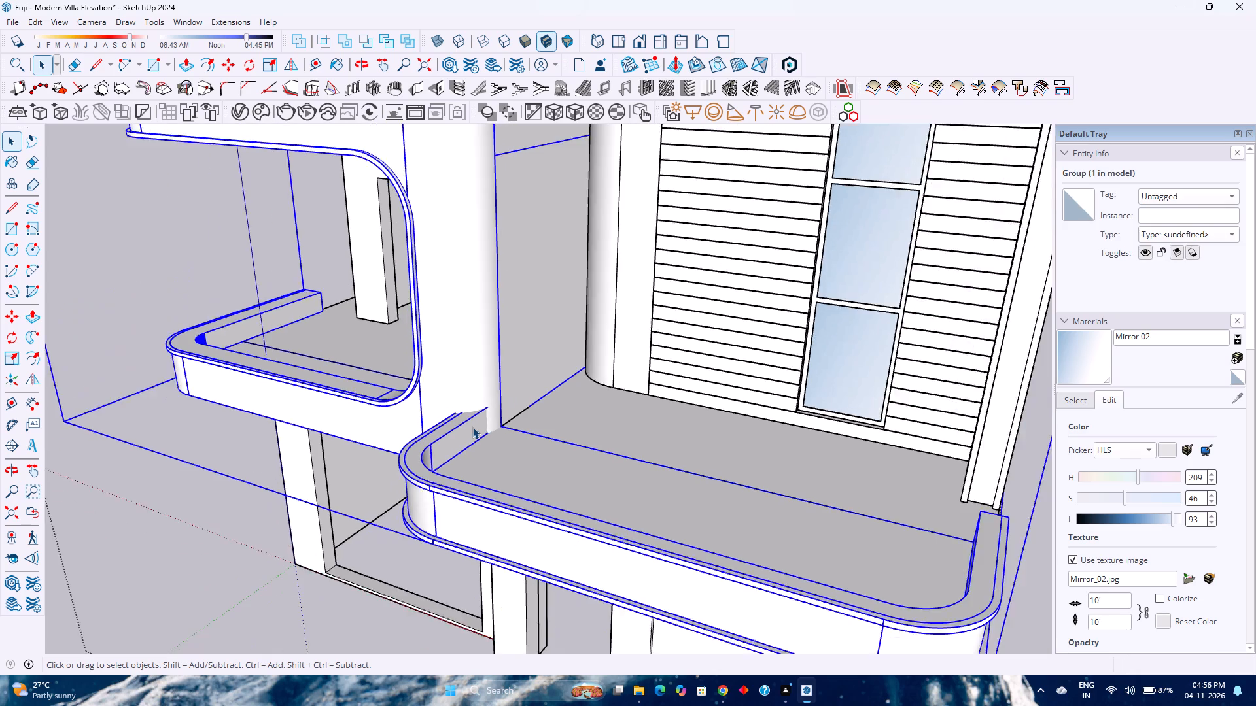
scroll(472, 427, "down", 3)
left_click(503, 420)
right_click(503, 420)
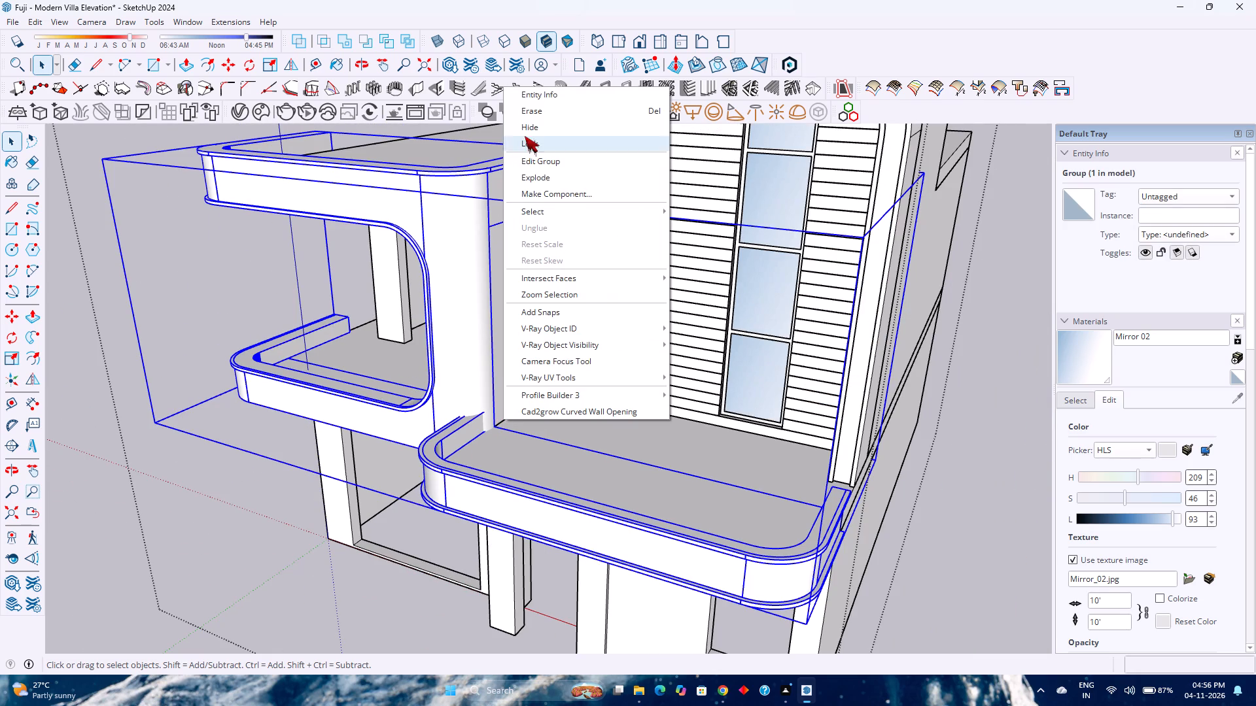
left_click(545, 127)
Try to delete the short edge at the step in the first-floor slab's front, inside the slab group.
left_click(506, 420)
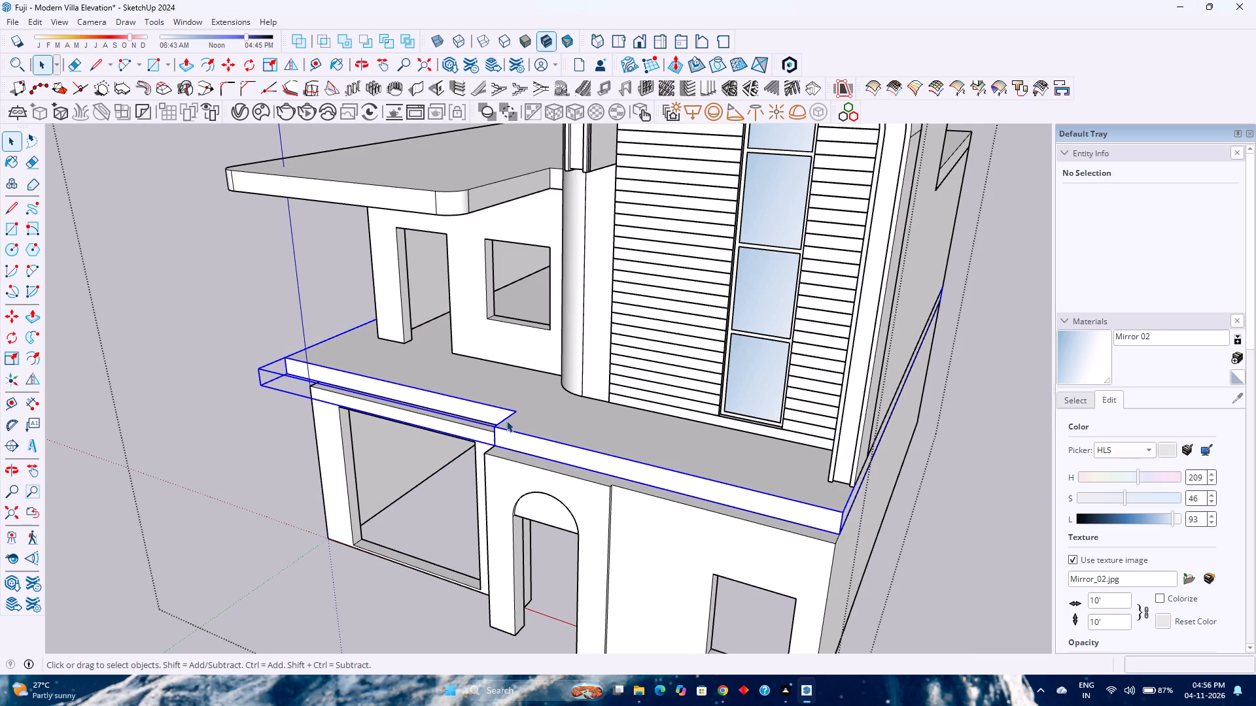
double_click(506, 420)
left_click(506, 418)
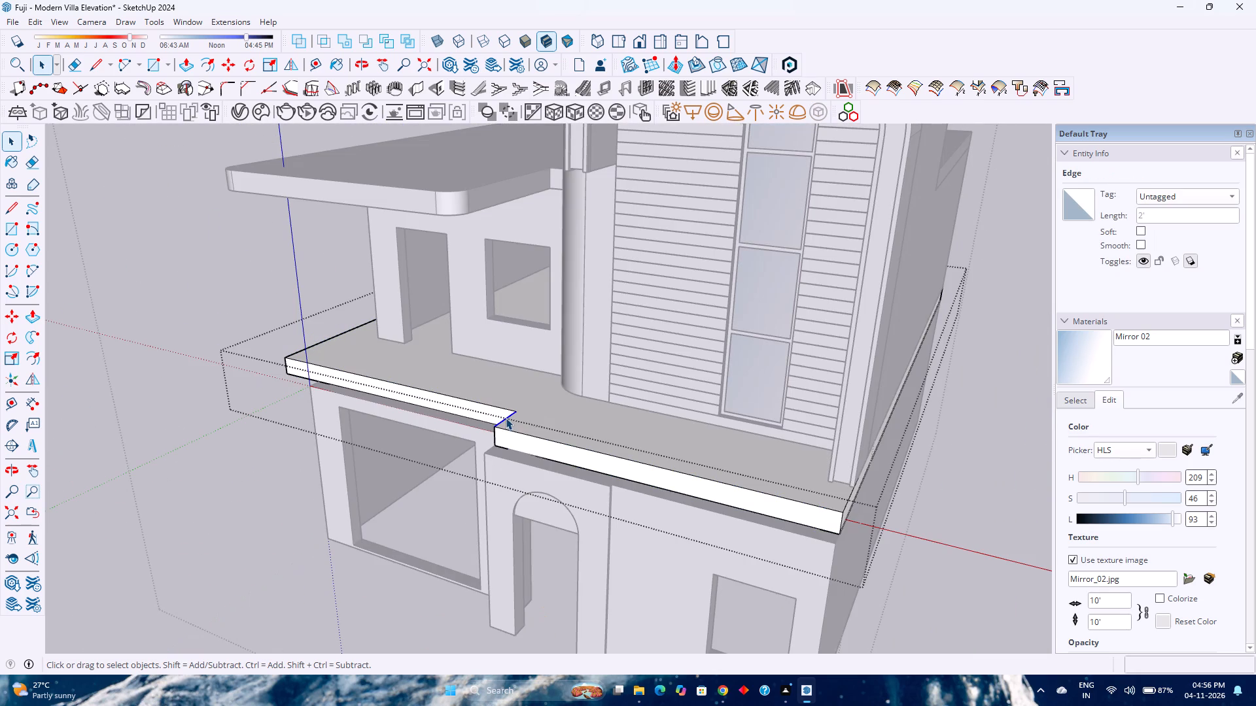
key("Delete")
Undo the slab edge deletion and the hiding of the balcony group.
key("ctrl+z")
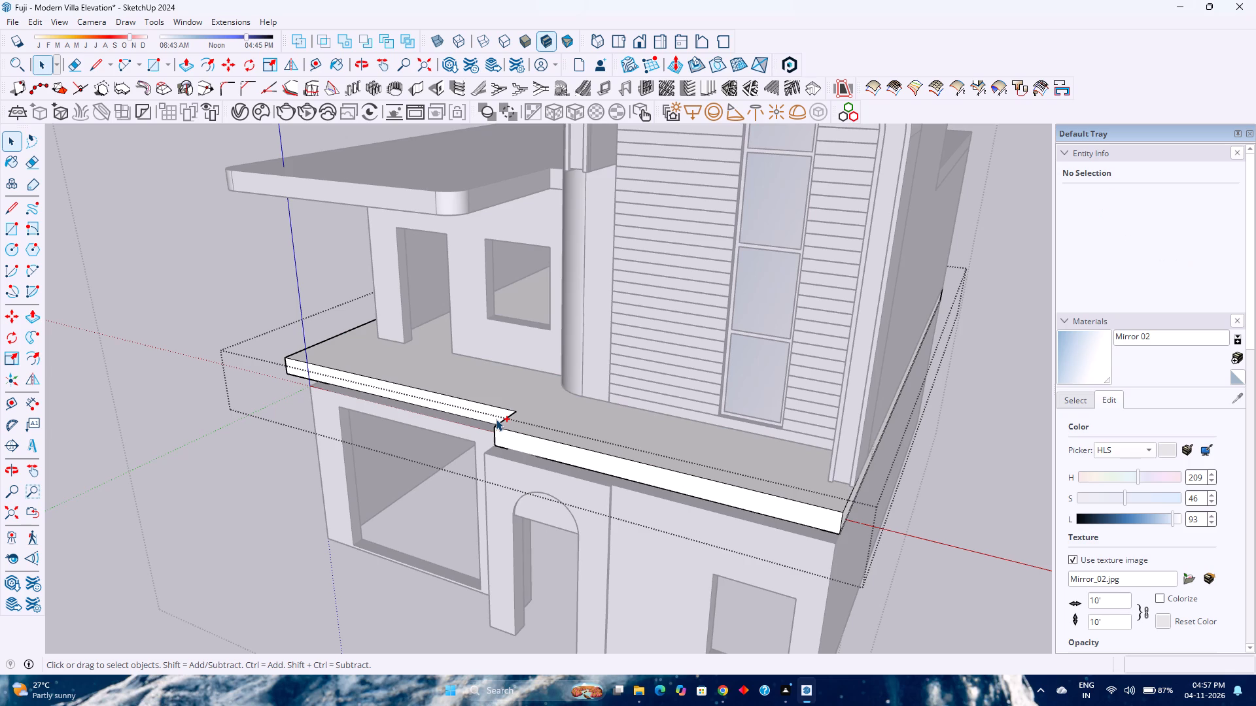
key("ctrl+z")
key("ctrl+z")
Inside the balcony group, Push/Pull the upper parapet's end face 29' along the roof slab's side edge to the back corner.
scroll(513, 365, "down", 3)
middle_click(507, 388)
middle_click_drag(506, 390, 506, 395)
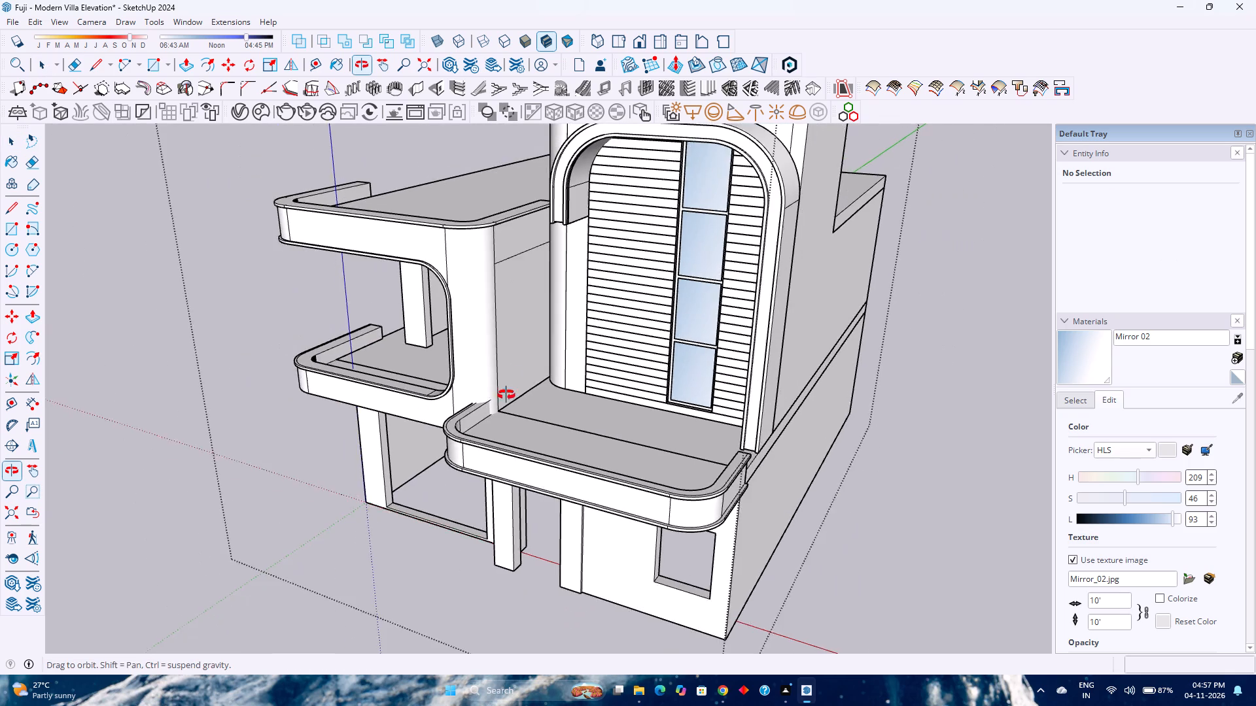
middle_click_drag(506, 395, 548, 429)
middle_click_drag(550, 429, 567, 429)
middle_click_drag(568, 429, 582, 418)
middle_click_drag(584, 411, 584, 380)
scroll(602, 377, "down", 4)
middle_click_drag(599, 380, 257, 450)
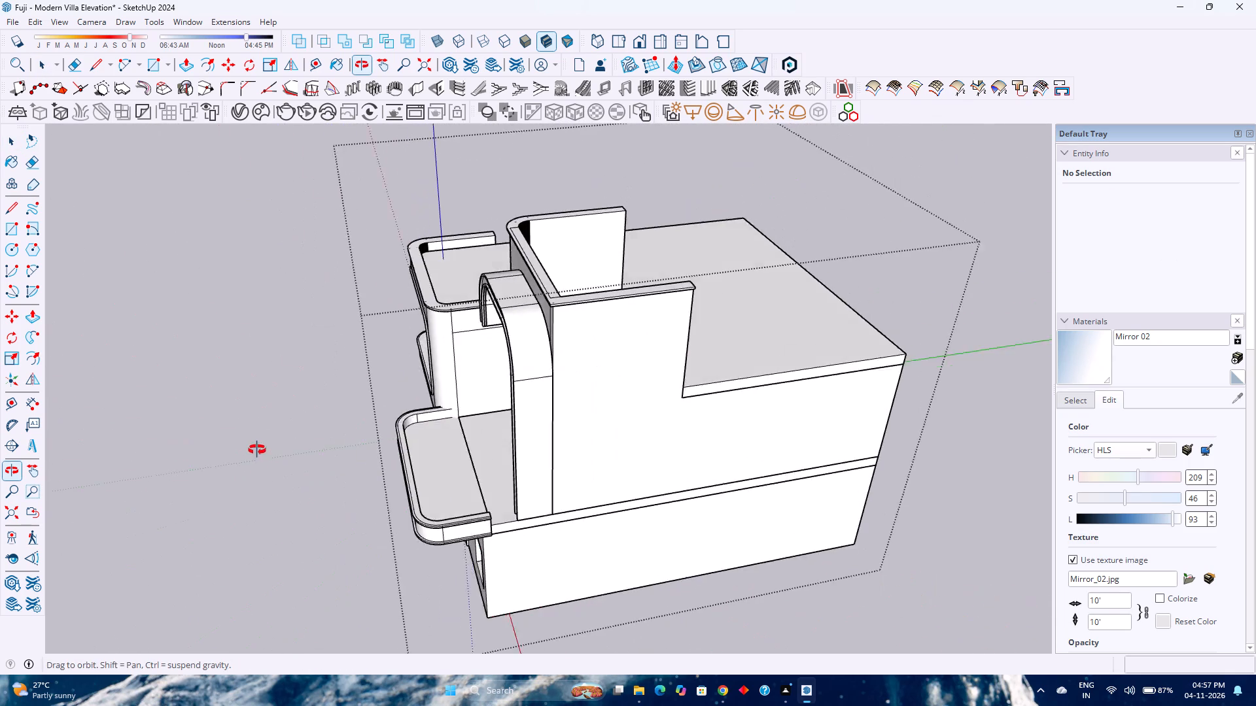
middle_click_drag(257, 450, 801, 525)
middle_click(803, 524)
middle_click_drag(500, 338, 861, 422)
middle_click(864, 422)
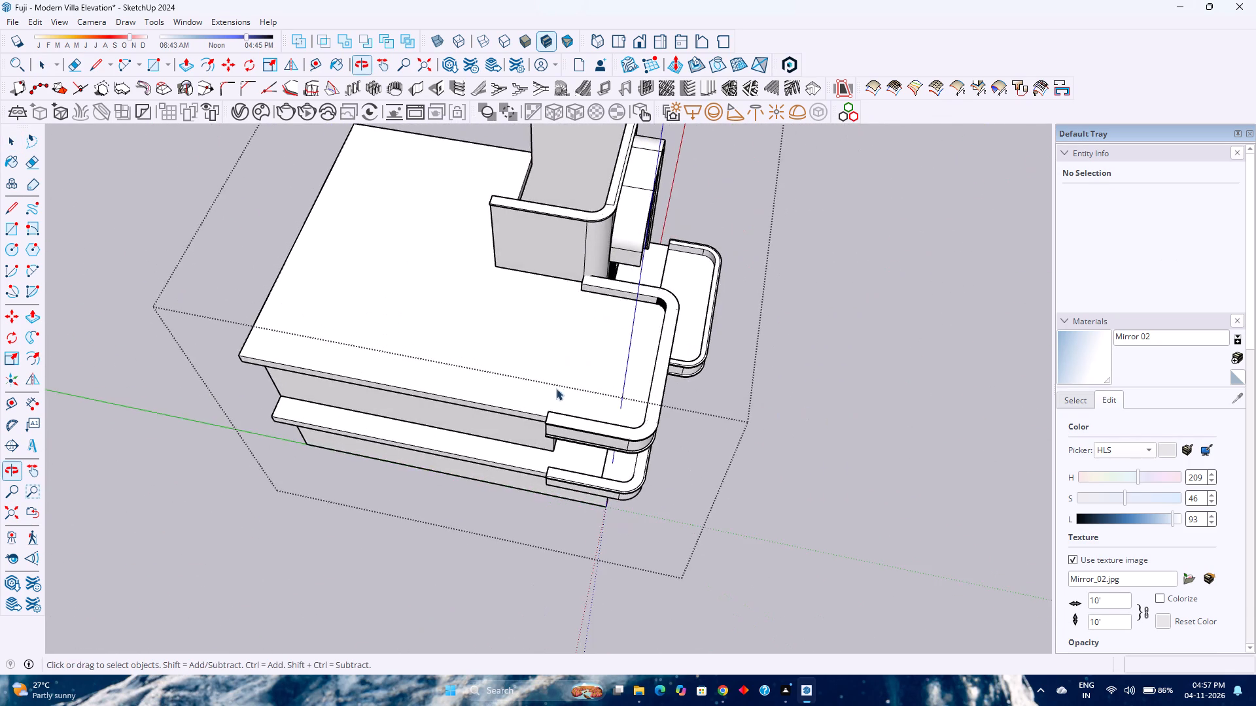
scroll(544, 388, "up", 3)
scroll(541, 382, "down", 1)
middle_click_drag(548, 381, 829, 337)
middle_click(830, 337)
scroll(570, 363, "up", 5)
middle_click_drag(570, 364, 696, 322)
middle_click(697, 320)
scroll(699, 318, "down", 4)
double_click(768, 266)
scroll(768, 266, "up", 3)
left_click(762, 266)
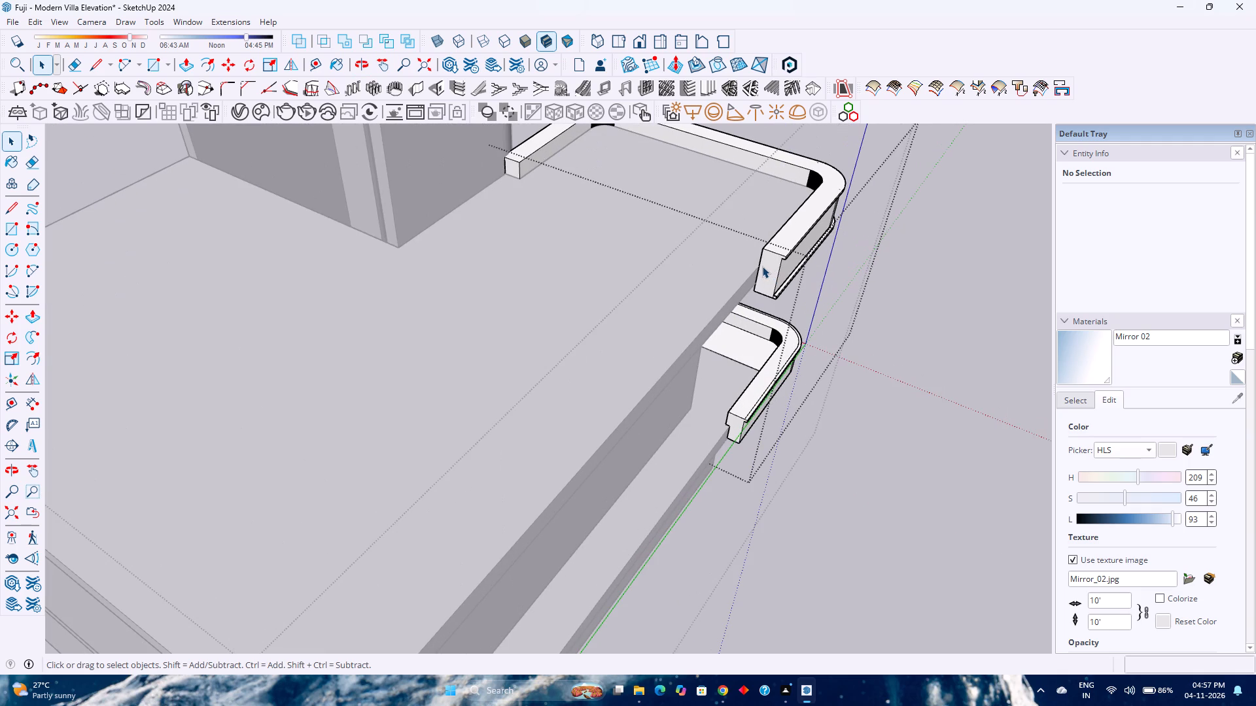
triple_click(762, 266)
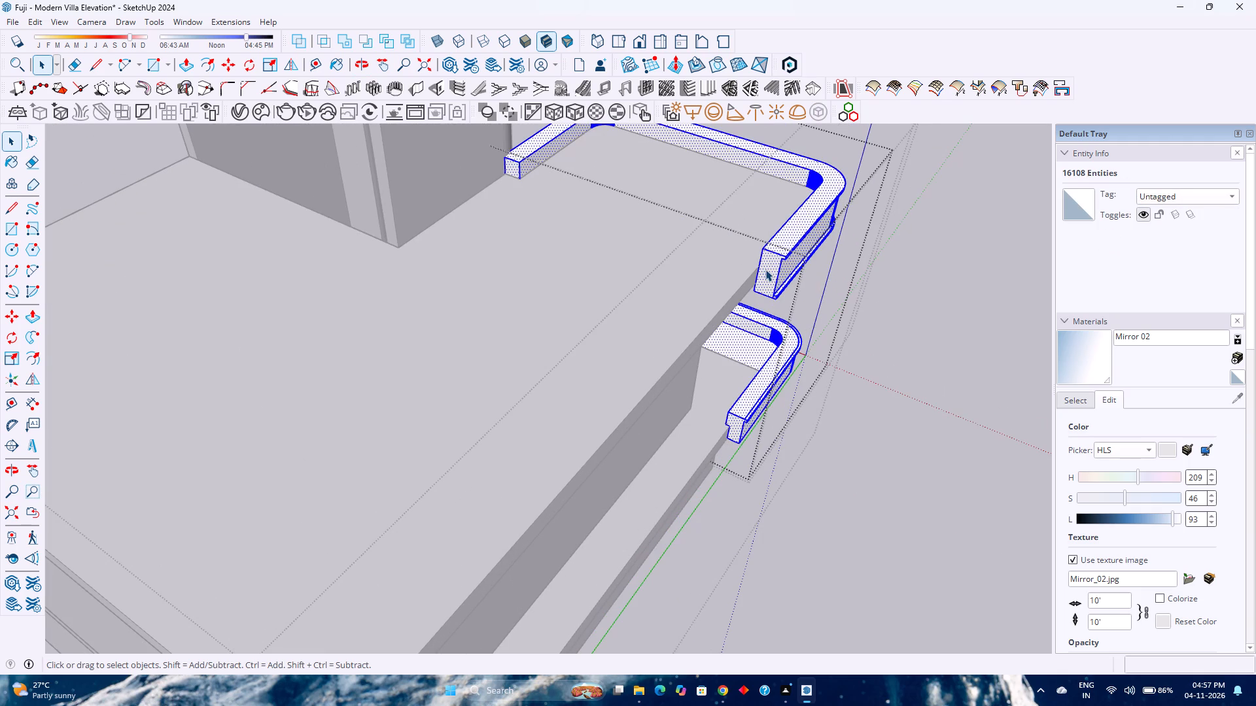
left_click(765, 269)
key("minus")
key("p")
left_click(767, 271)
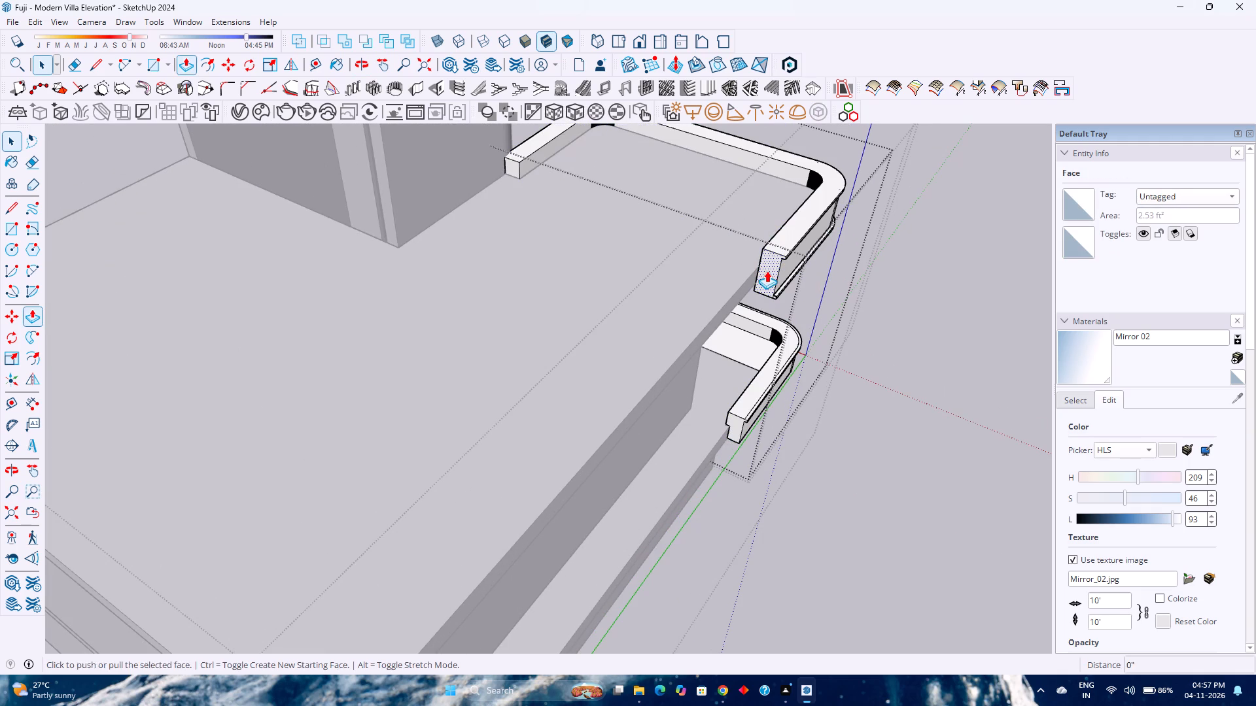
scroll(714, 312, "down", 7)
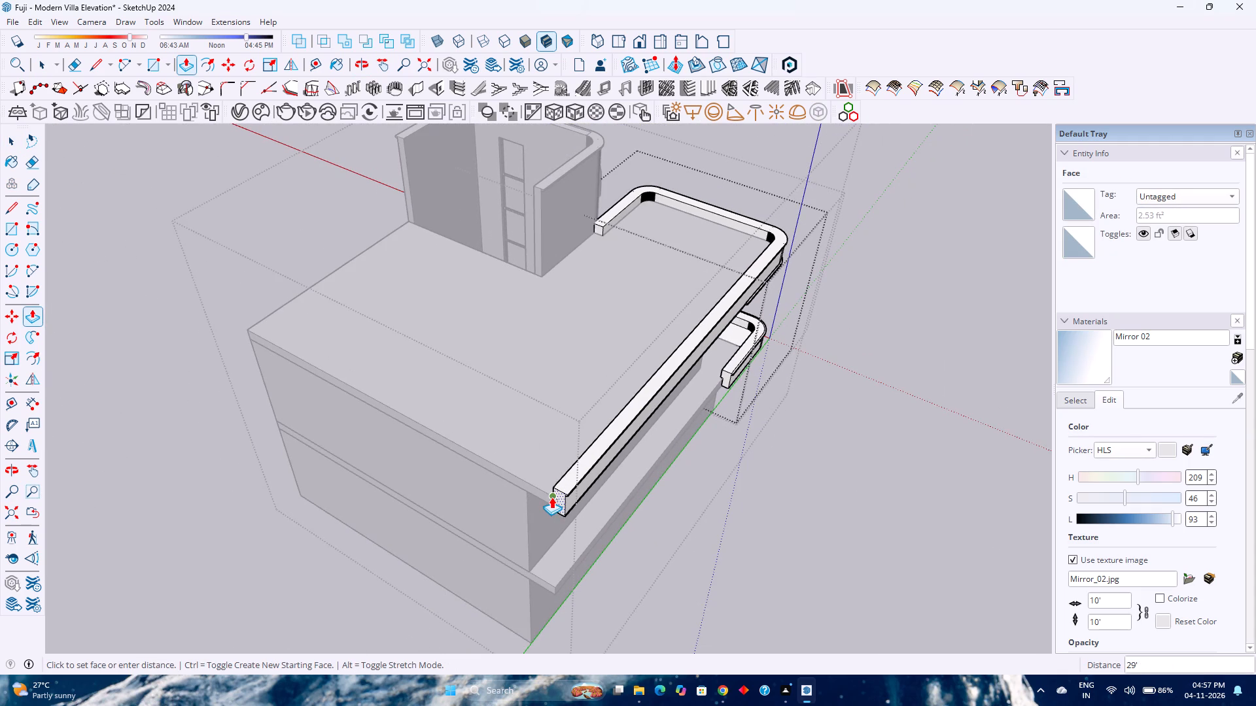
left_click(551, 497)
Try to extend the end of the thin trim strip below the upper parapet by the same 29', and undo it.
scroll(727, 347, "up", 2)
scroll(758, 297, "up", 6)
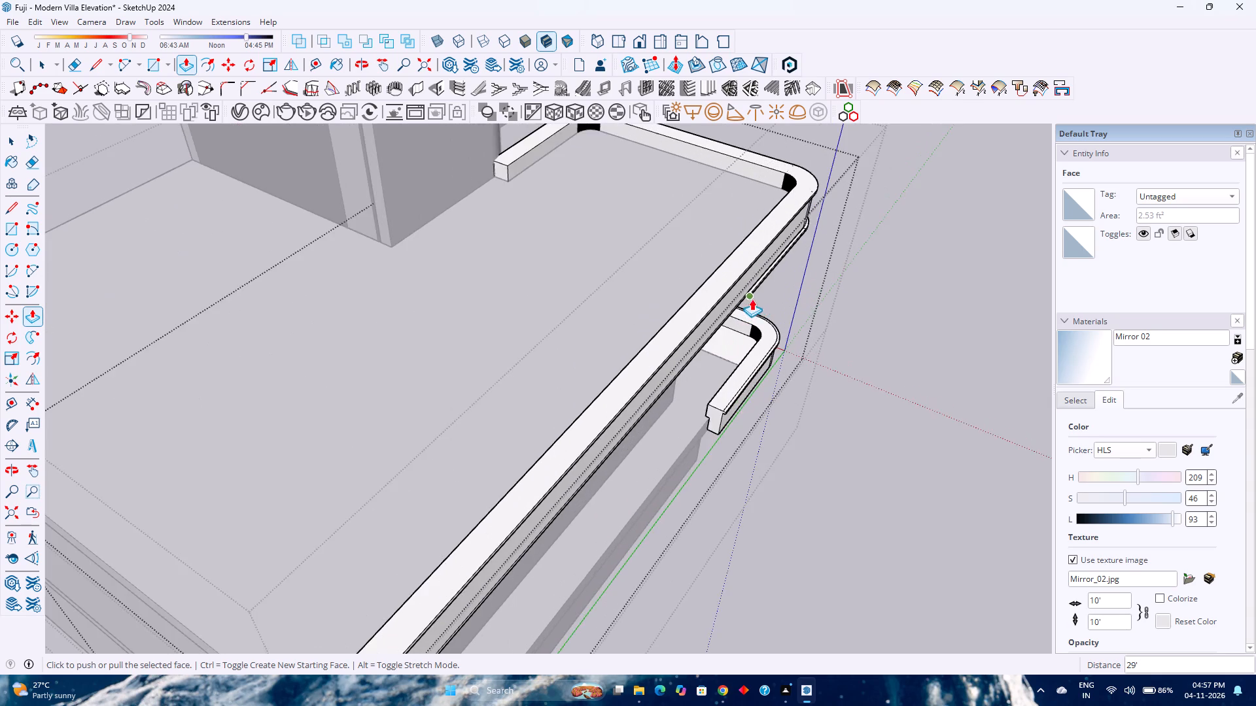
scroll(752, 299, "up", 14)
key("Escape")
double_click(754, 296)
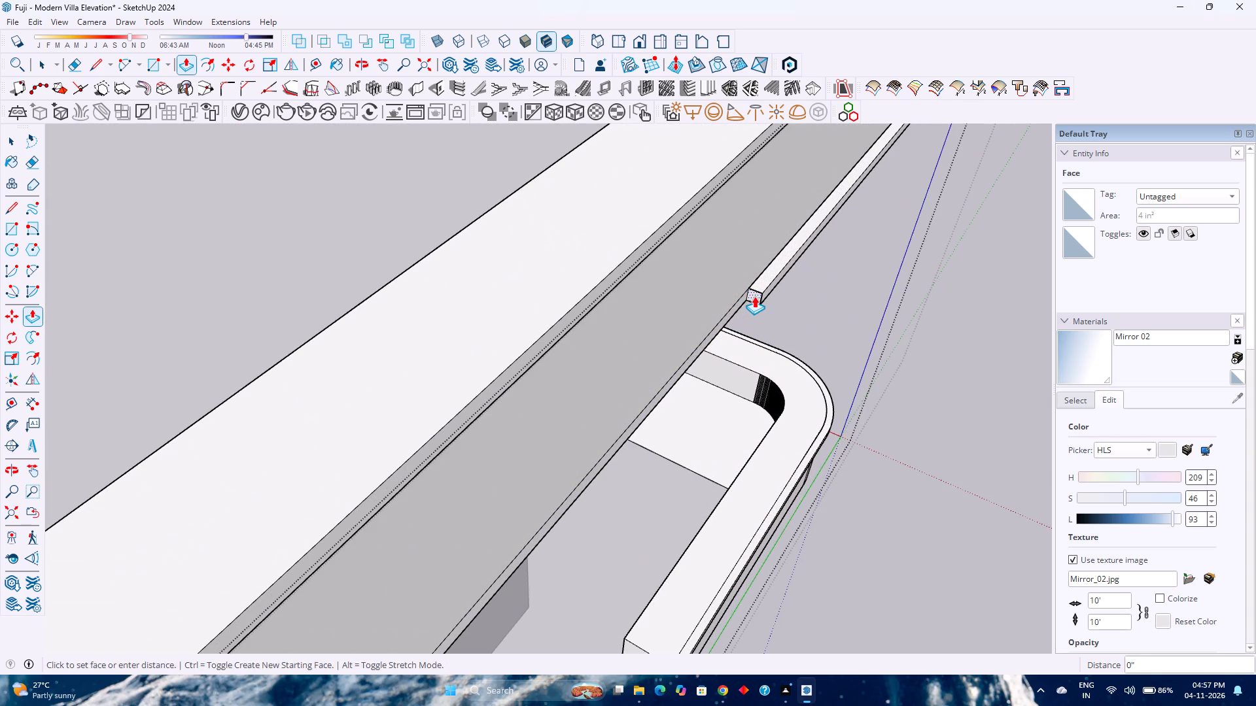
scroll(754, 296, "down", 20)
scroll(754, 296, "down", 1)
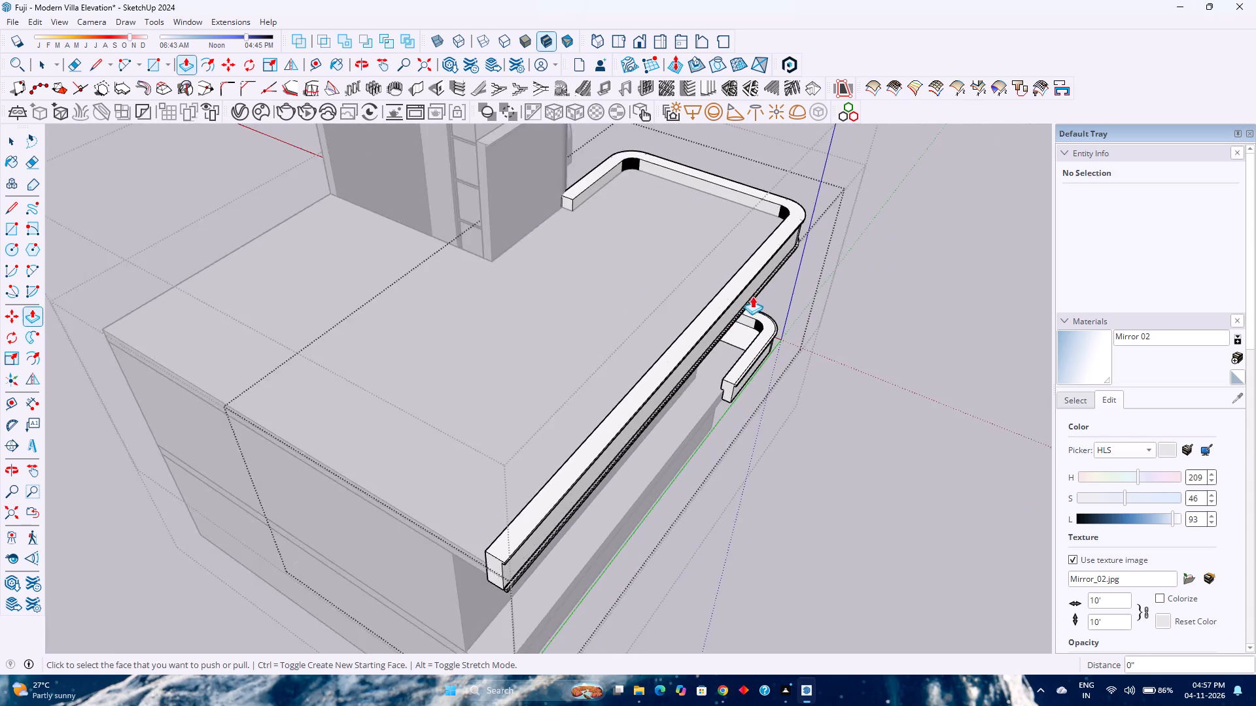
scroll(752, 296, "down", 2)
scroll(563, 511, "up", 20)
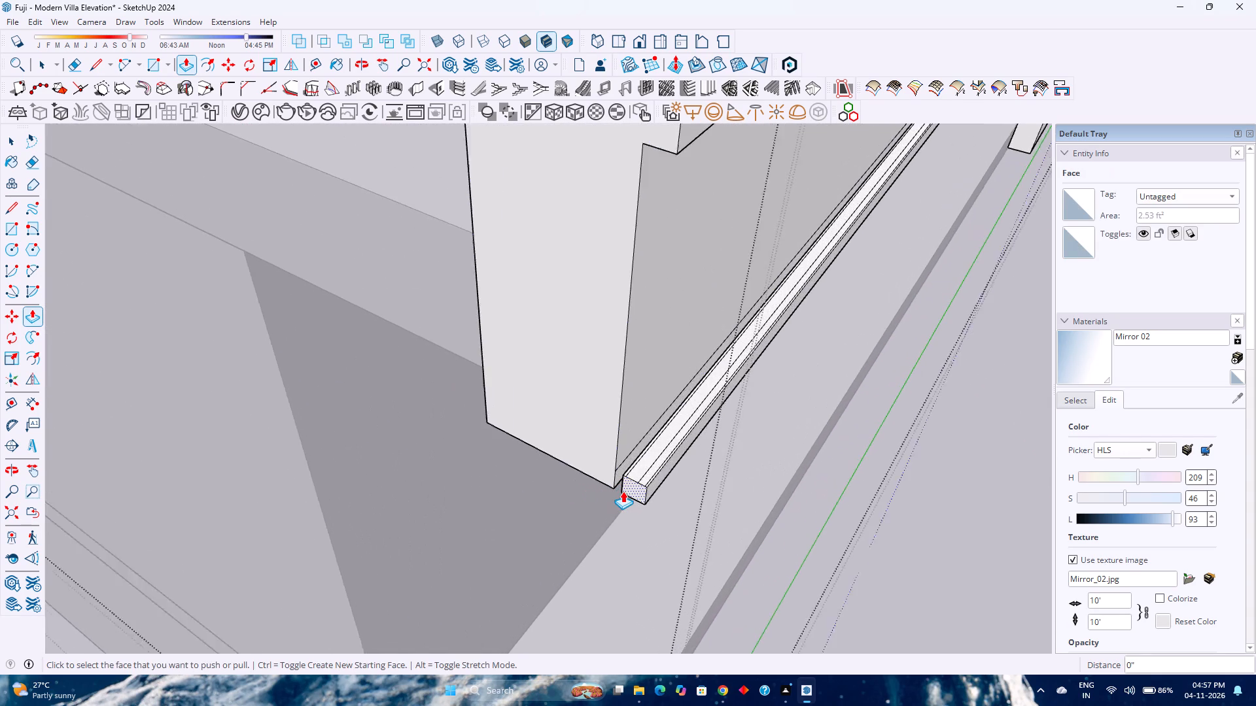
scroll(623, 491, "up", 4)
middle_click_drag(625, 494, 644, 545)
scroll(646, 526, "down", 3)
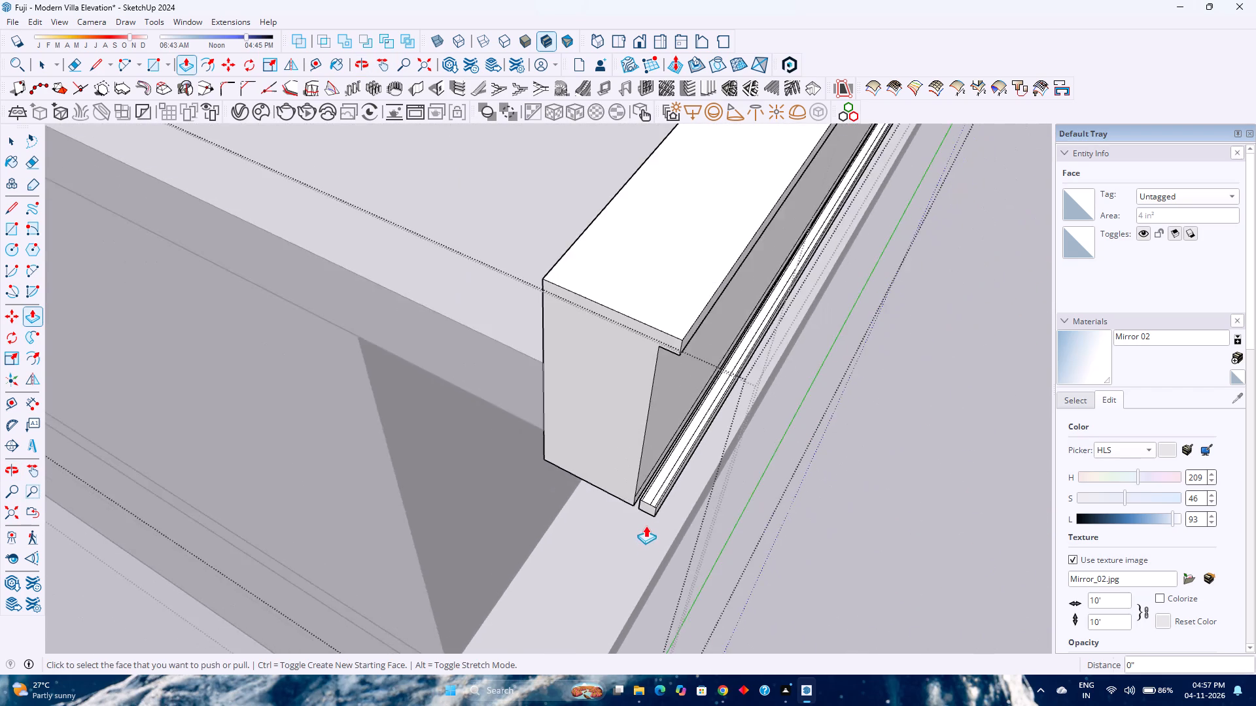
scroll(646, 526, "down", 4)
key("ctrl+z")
Push/Pull the narrow face along the extended parapet's lower edge outward 2", flush with the existing trim strip.
middle_click_drag(750, 388, 694, 438, "shift")
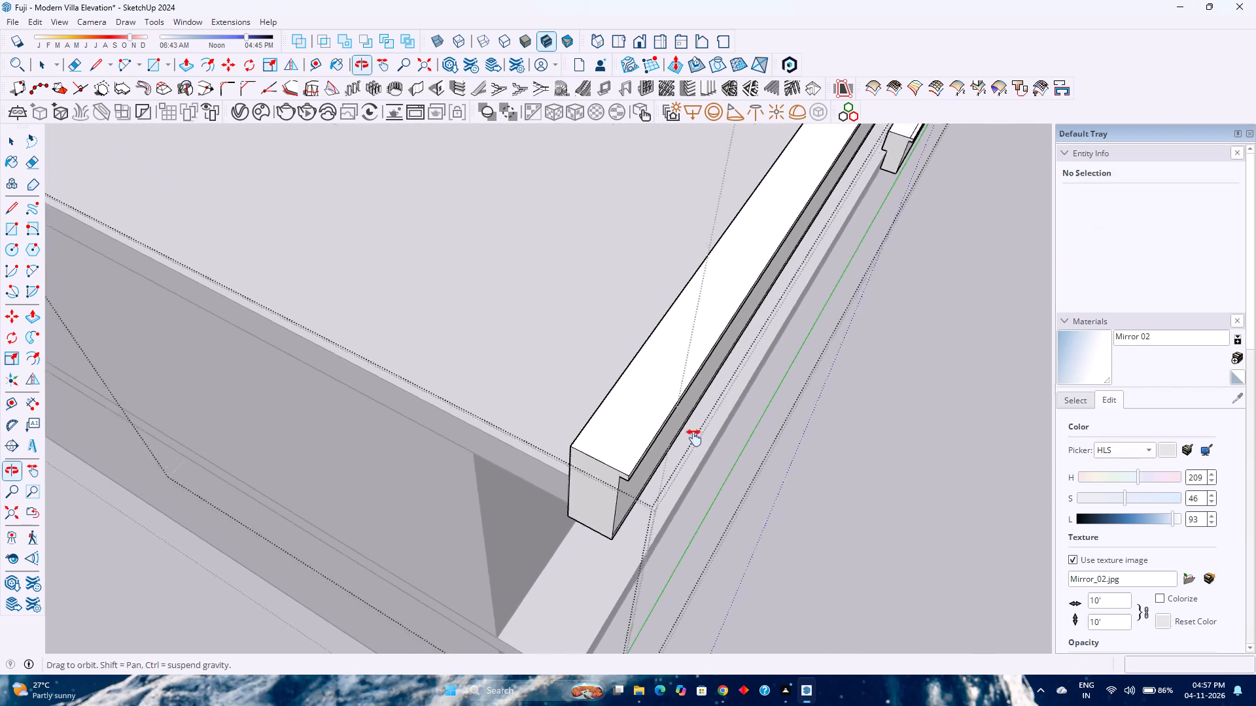
middle_click_drag(694, 438, 540, 547, "shift")
middle_click(540, 547)
scroll(709, 212, "up", 2)
middle_click_drag(733, 204, 602, 426, "shift")
middle_click_drag(595, 431, 573, 448, "shift")
scroll(654, 343, "up", 1)
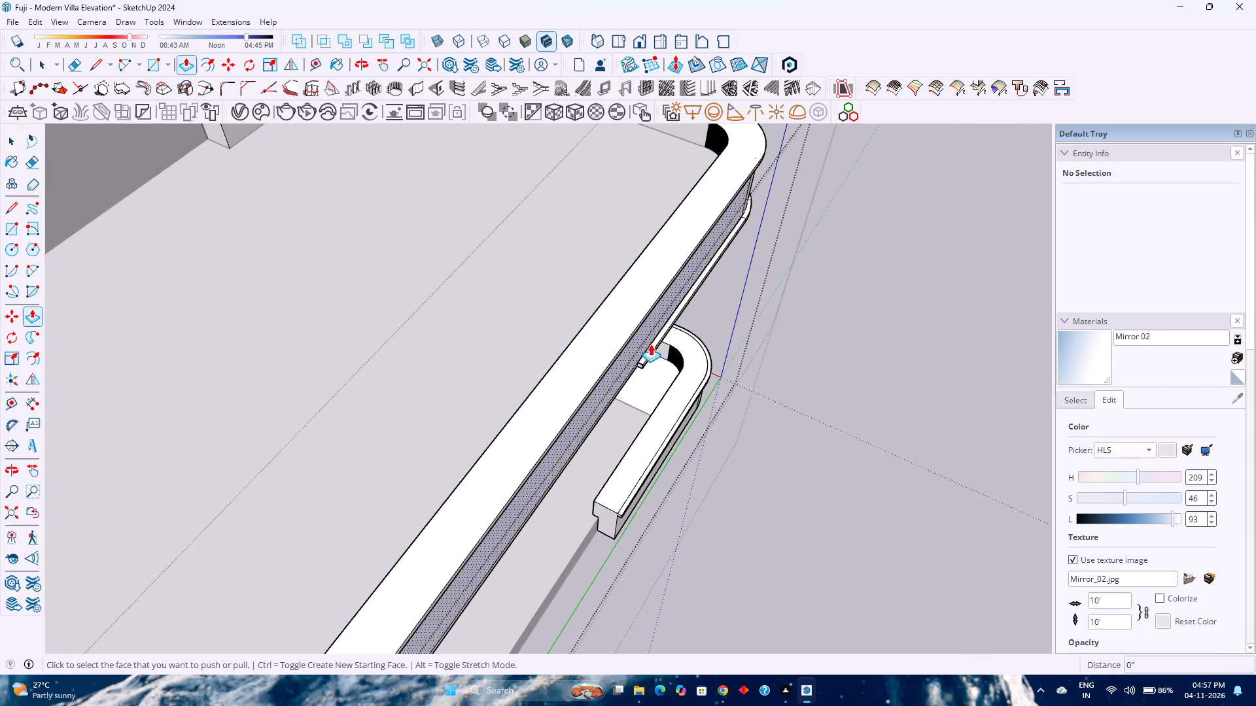
scroll(629, 370, "up", 7)
middle_click_drag(622, 390, 544, 307)
middle_click(544, 307)
scroll(623, 382, "up", 7)
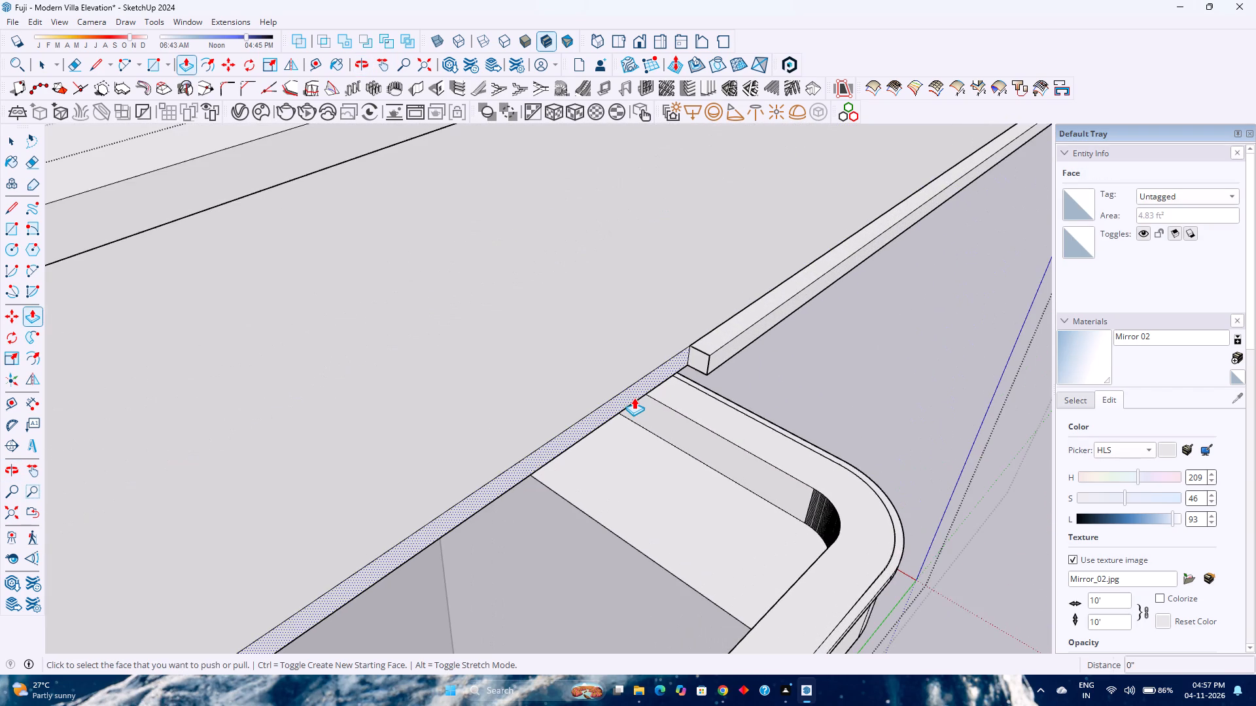
left_click(629, 393)
left_click(712, 351)
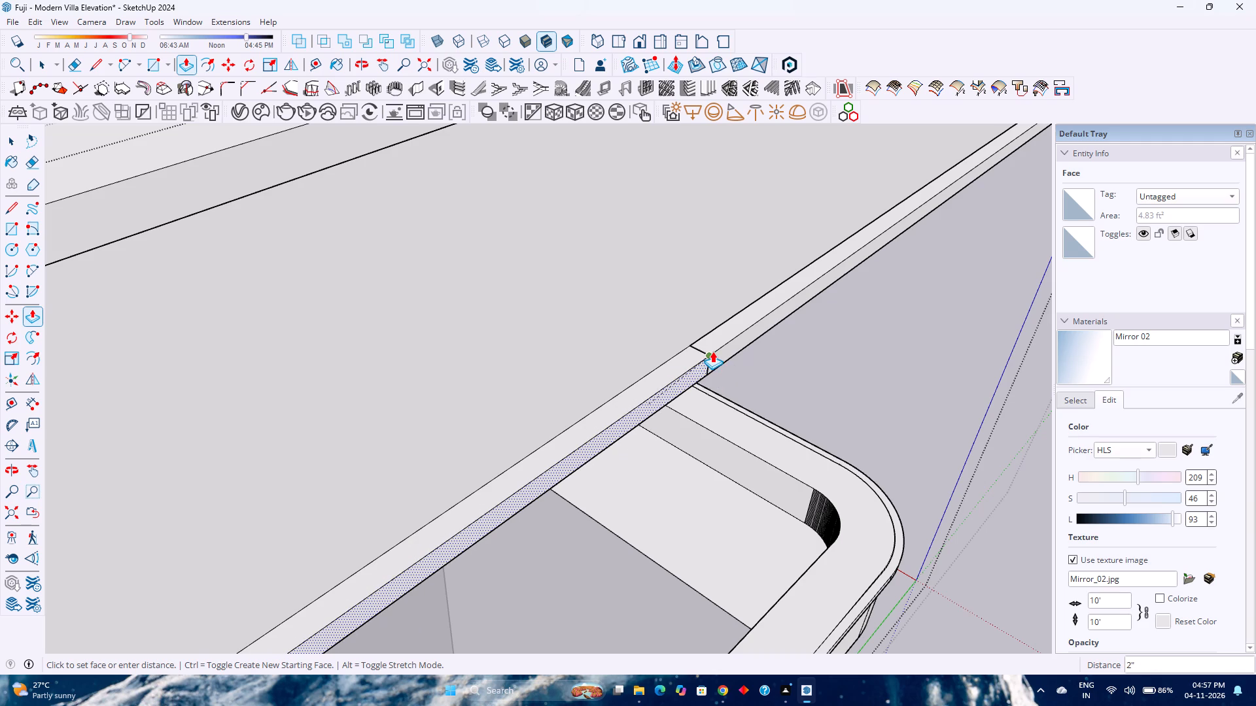
Examine the joint where the extended lower trim meets the existing trim beneath the upper parapet.
scroll(714, 356, "up", 11)
middle_click_drag(699, 374, 485, 318)
middle_click(485, 318)
scroll(525, 333, "down", 3)
scroll(627, 415, "up", 6)
middle_click_drag(644, 414, 542, 355)
middle_click(542, 355)
scroll(575, 359, "down", 5)
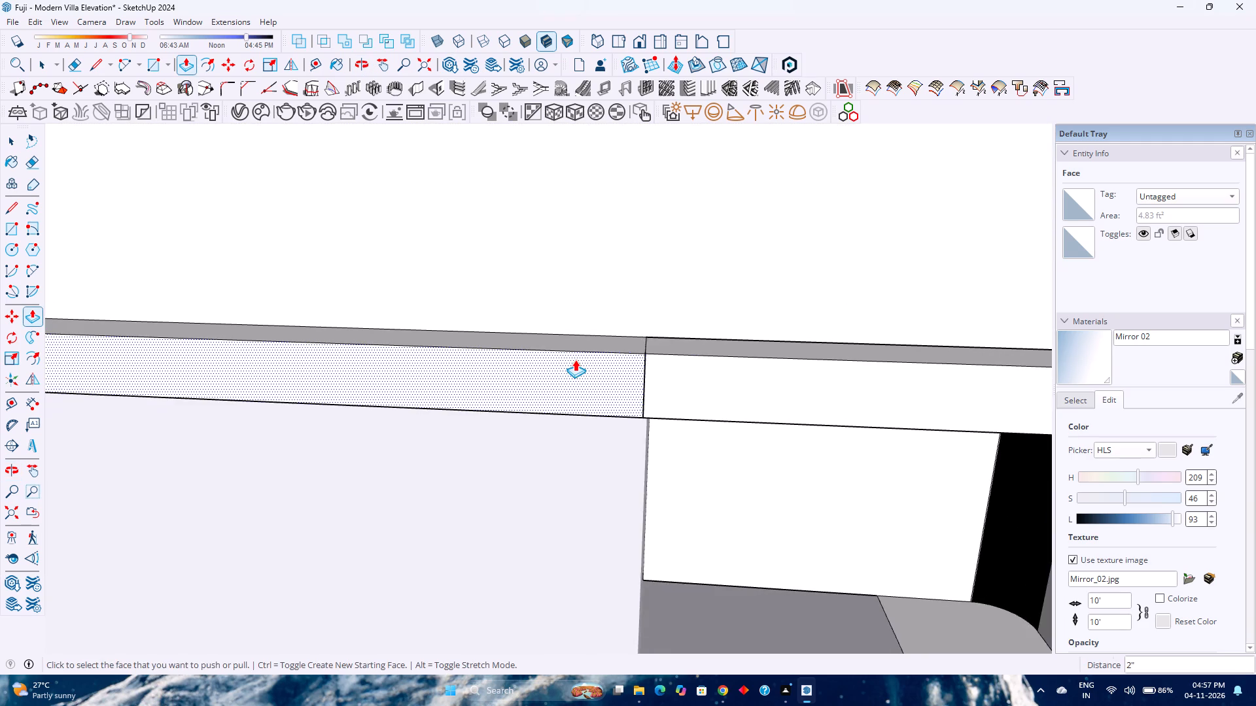
scroll(575, 360, "down", 17)
middle_click_drag(521, 364, 671, 367)
middle_click(671, 367)
scroll(672, 363, "down", 3)
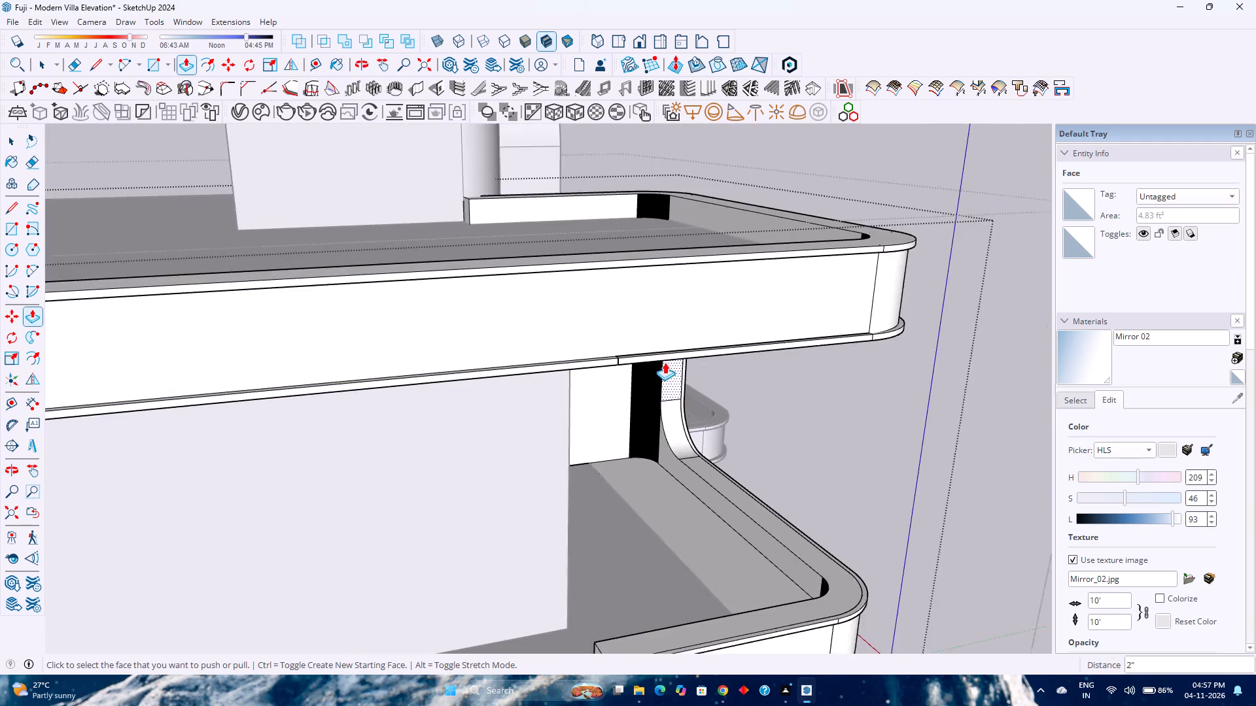
Examine the extended upper parapet and its trim at the back corner and along the villa's side.
scroll(665, 362, "down", 8)
middle_click_drag(309, 388, 574, 395, "shift")
middle_click(574, 395, "shift")
middle_click(585, 395, "shift")
scroll(408, 435, "up", 2)
middle_click_drag(365, 426, 492, 433)
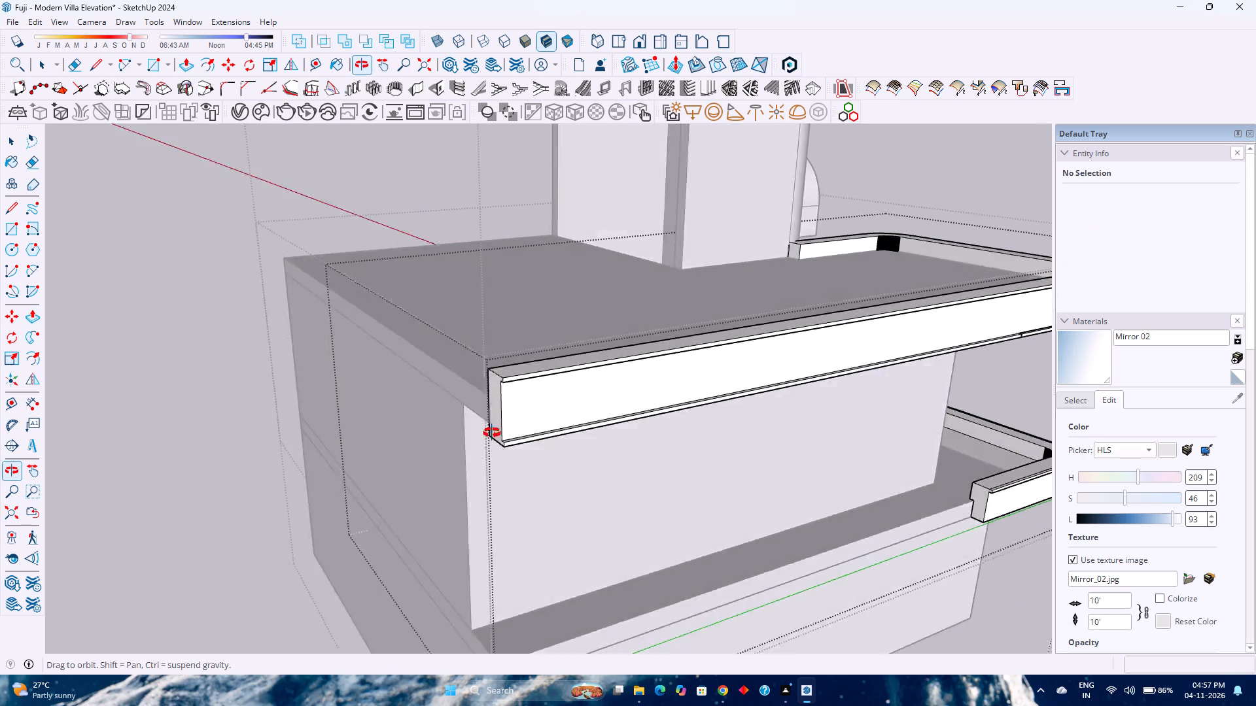
middle_click_drag(492, 433, 553, 434)
scroll(890, 467, "up", 4)
scroll(800, 385, "up", 4)
middle_click_drag(705, 373, 708, 371)
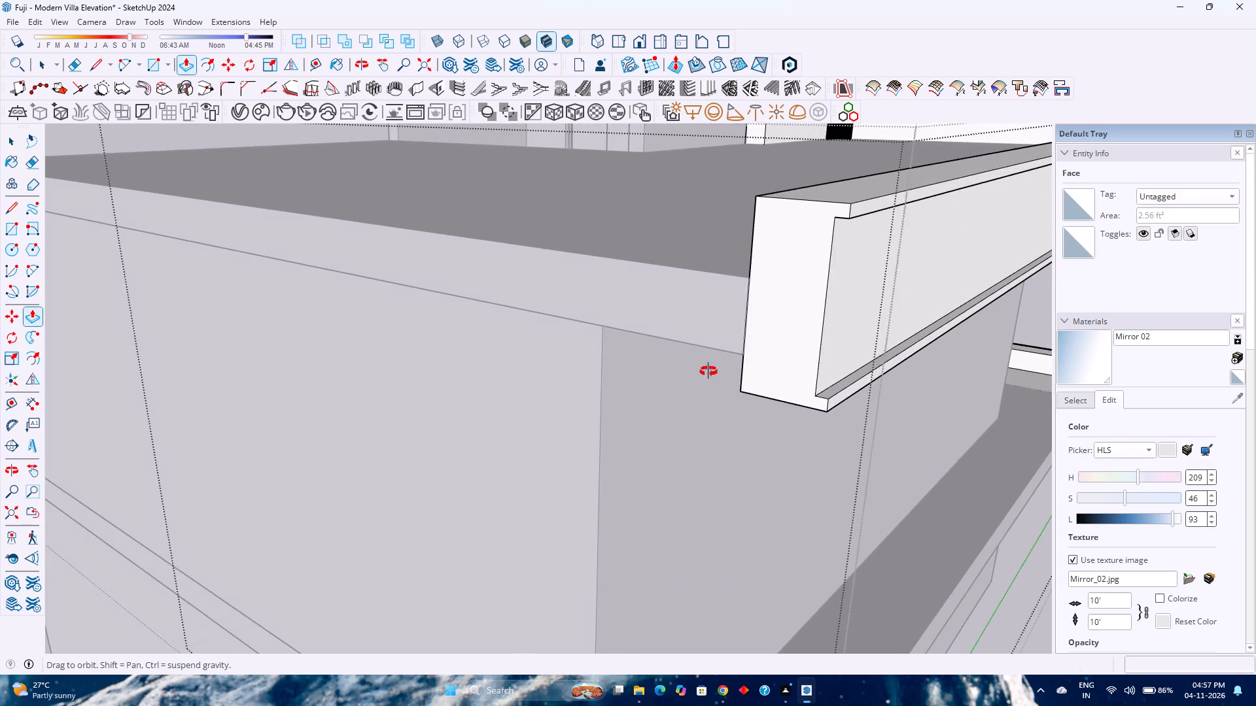
middle_click_drag(708, 371, 889, 369)
scroll(882, 371, "down", 1)
middle_click_drag(880, 373, 875, 376)
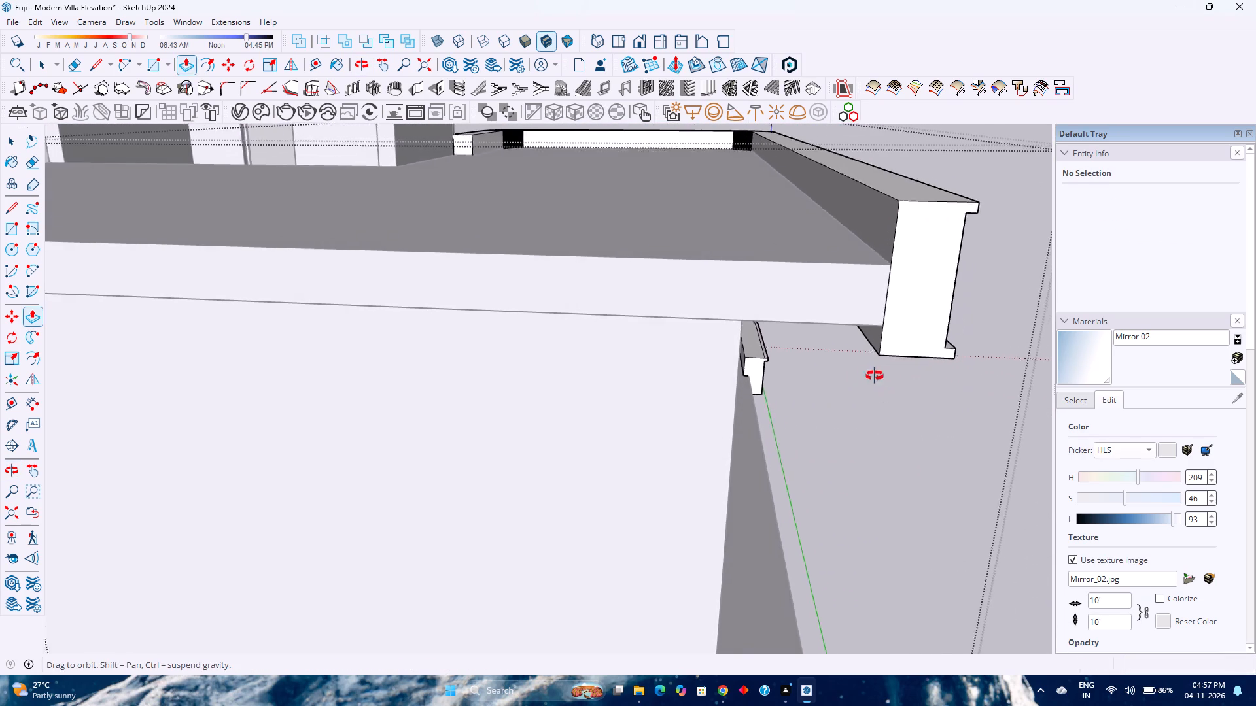
middle_click_drag(875, 376, 814, 377)
middle_click(814, 377)
scroll(820, 388, "down", 4)
middle_click_drag(824, 392, 565, 368)
scroll(538, 363, "down", 3)
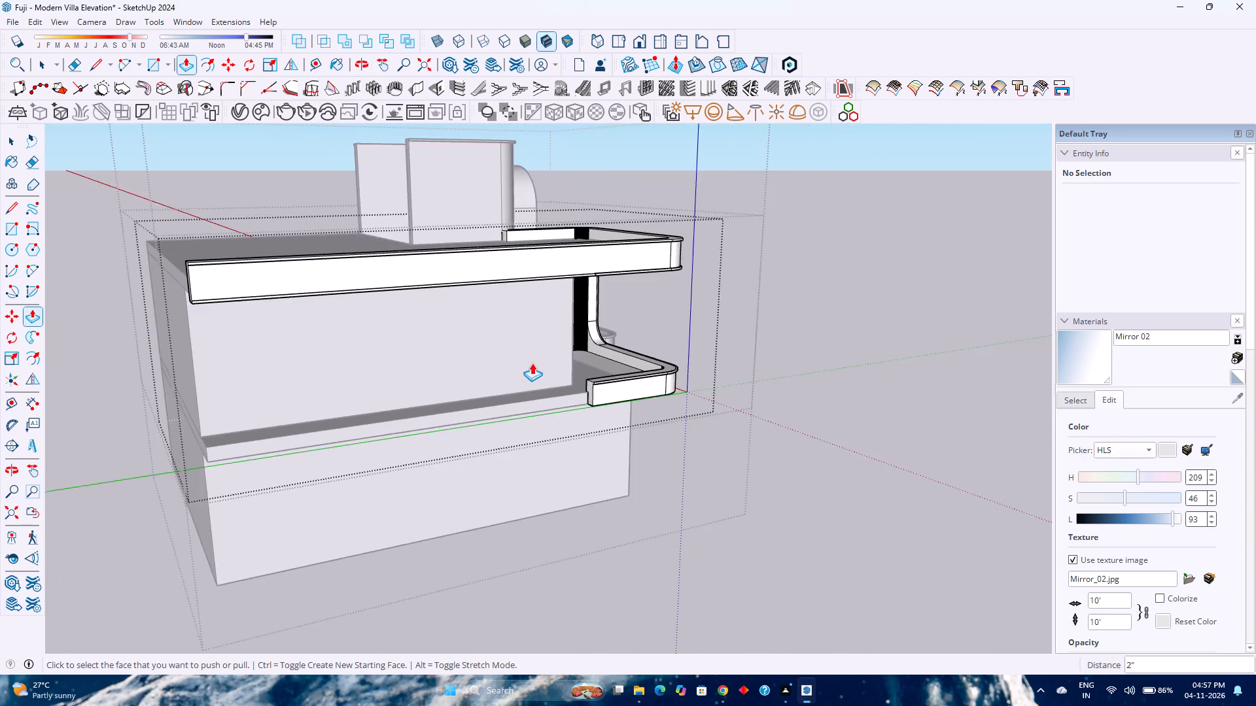
middle_click_drag(532, 363, 650, 377, "shift")
middle_click_drag(659, 377, 153, 448)
middle_click(151, 448)
scroll(491, 412, "up", 3)
middle_click_drag(431, 445, 520, 406, "shift")
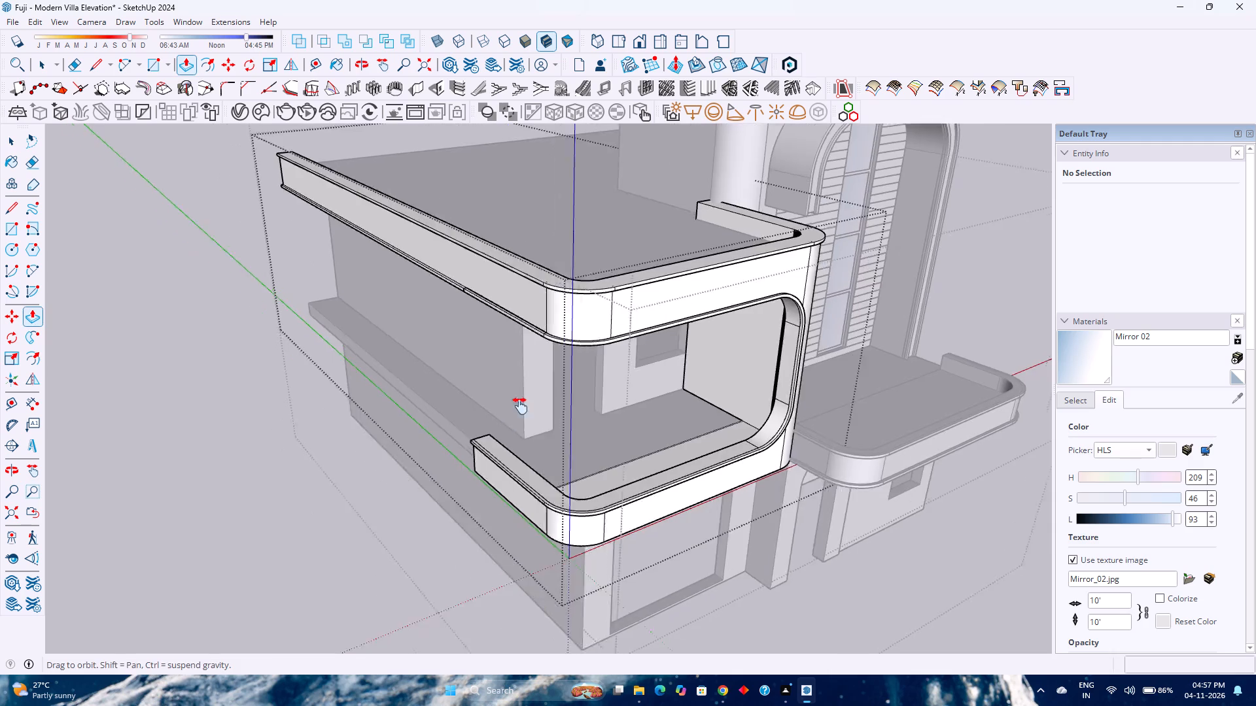
middle_click_drag(520, 406, 532, 399, "shift")
Push/Pull the lower balcony parapet's end face 29' along the slab's side edge to the back corner.
scroll(470, 428, "up", 1)
middle_click_drag(470, 428, 894, 457)
middle_click_drag(901, 456, 907, 455)
middle_click(911, 454)
middle_click_drag(913, 394, 689, 493, "shift")
scroll(703, 448, "up", 3)
middle_click_drag(707, 431, 837, 456)
middle_click(839, 456)
scroll(877, 390, "up", 6)
left_click(848, 364)
scroll(756, 401, "down", 2)
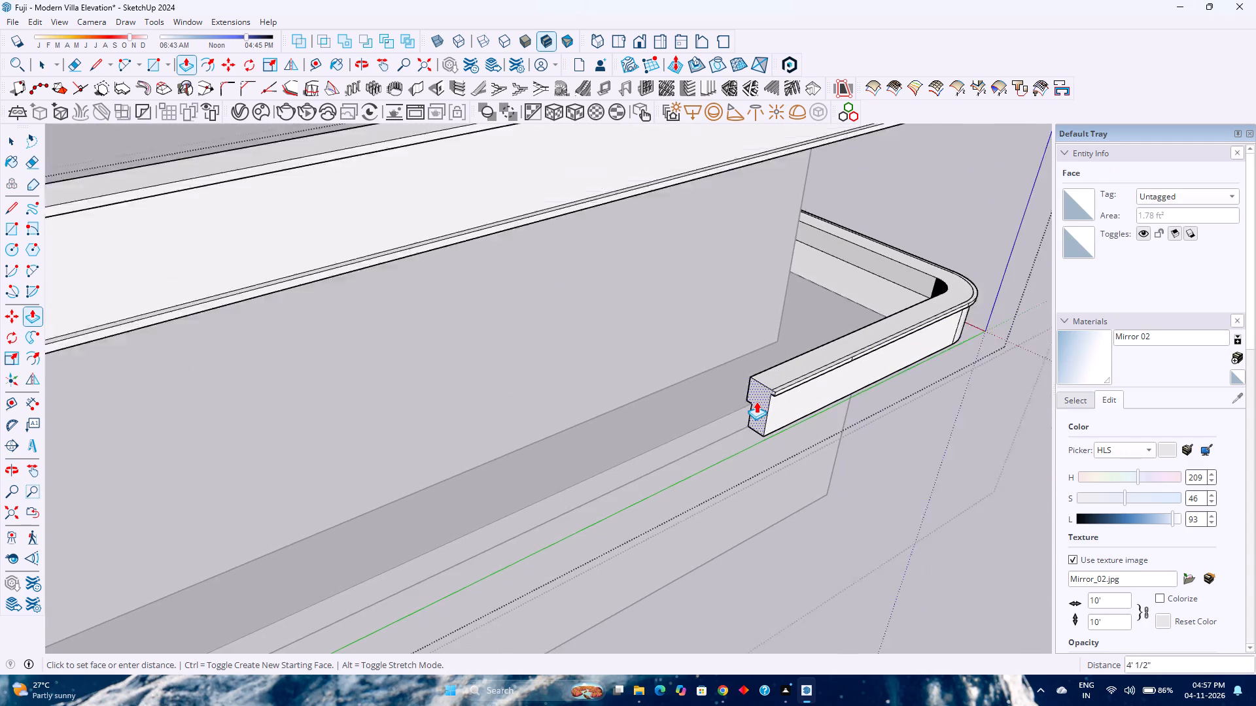
scroll(756, 401, "down", 8)
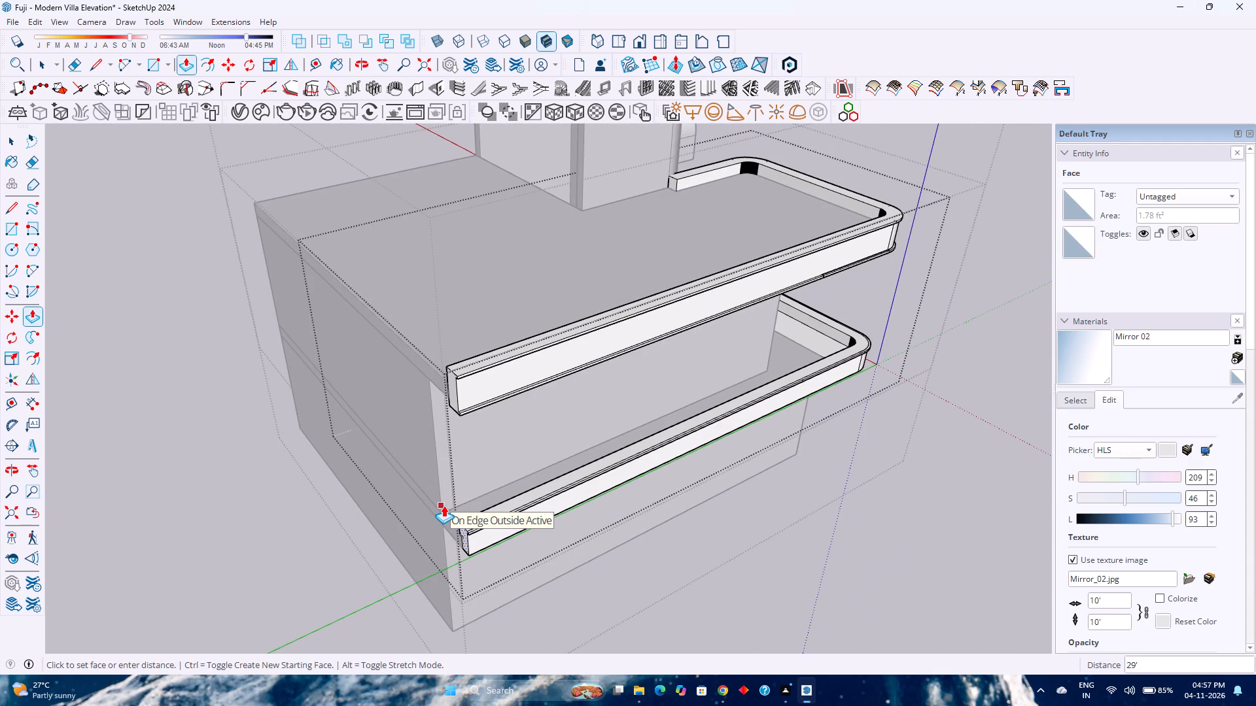
left_click(444, 505)
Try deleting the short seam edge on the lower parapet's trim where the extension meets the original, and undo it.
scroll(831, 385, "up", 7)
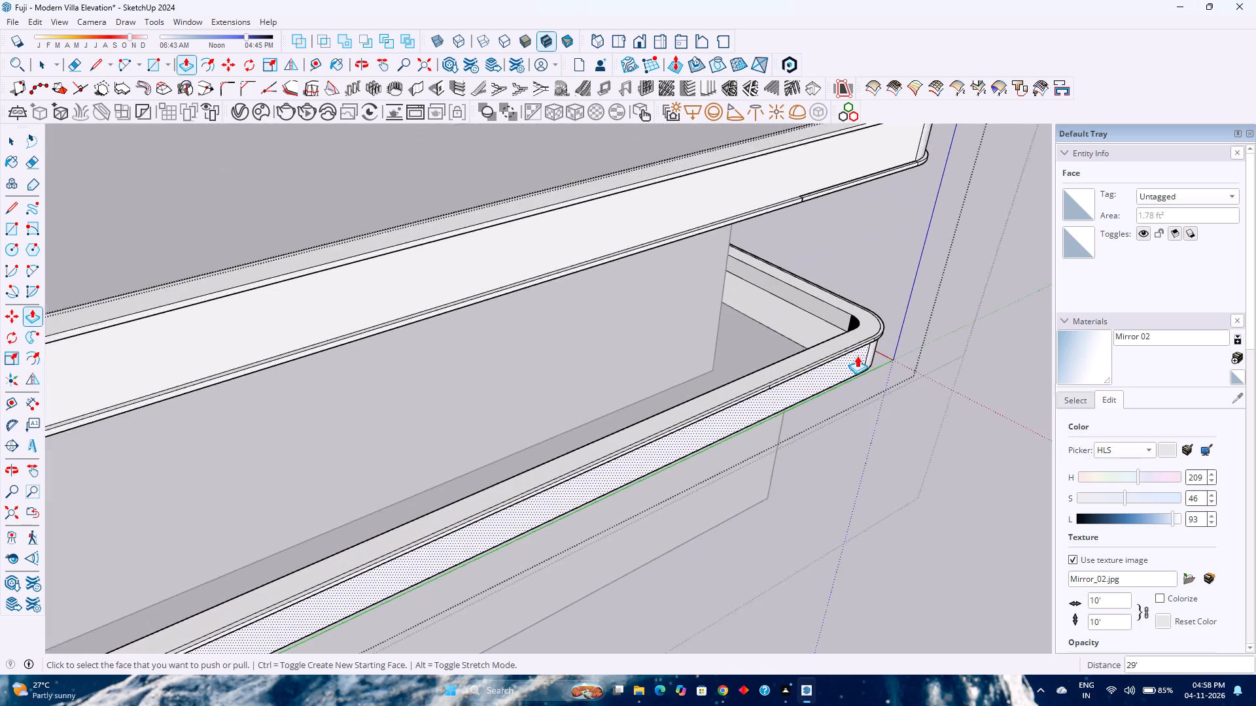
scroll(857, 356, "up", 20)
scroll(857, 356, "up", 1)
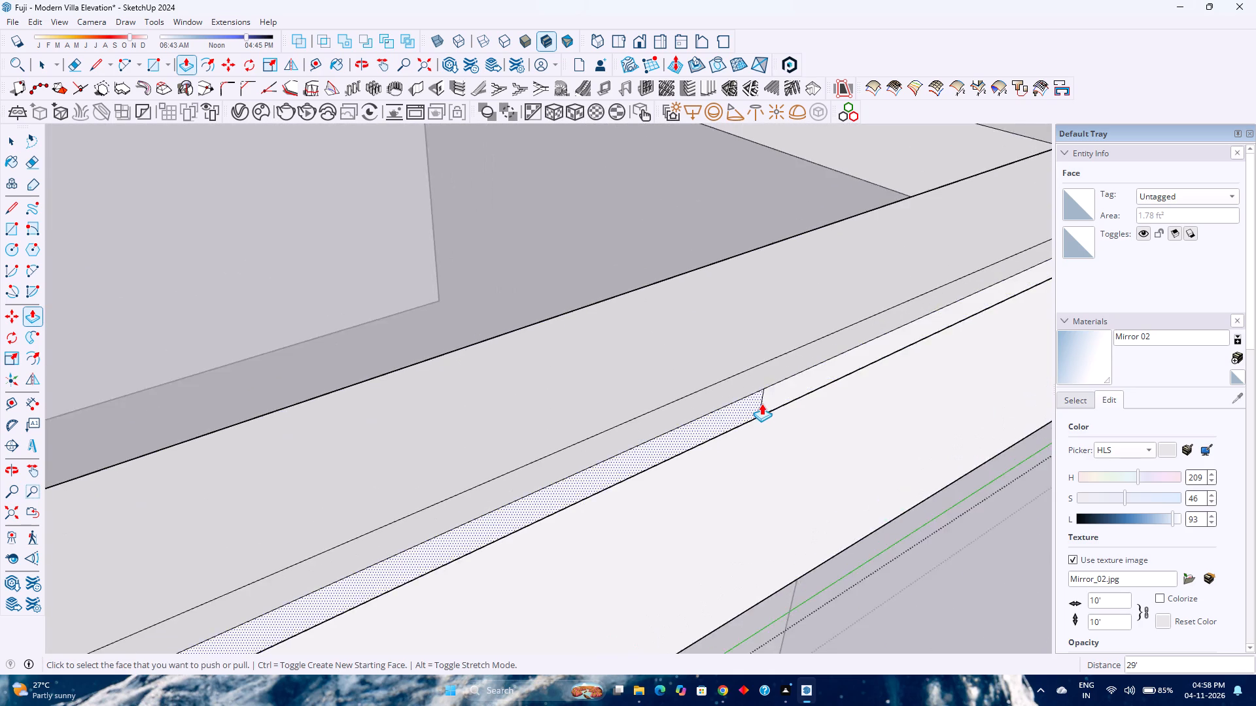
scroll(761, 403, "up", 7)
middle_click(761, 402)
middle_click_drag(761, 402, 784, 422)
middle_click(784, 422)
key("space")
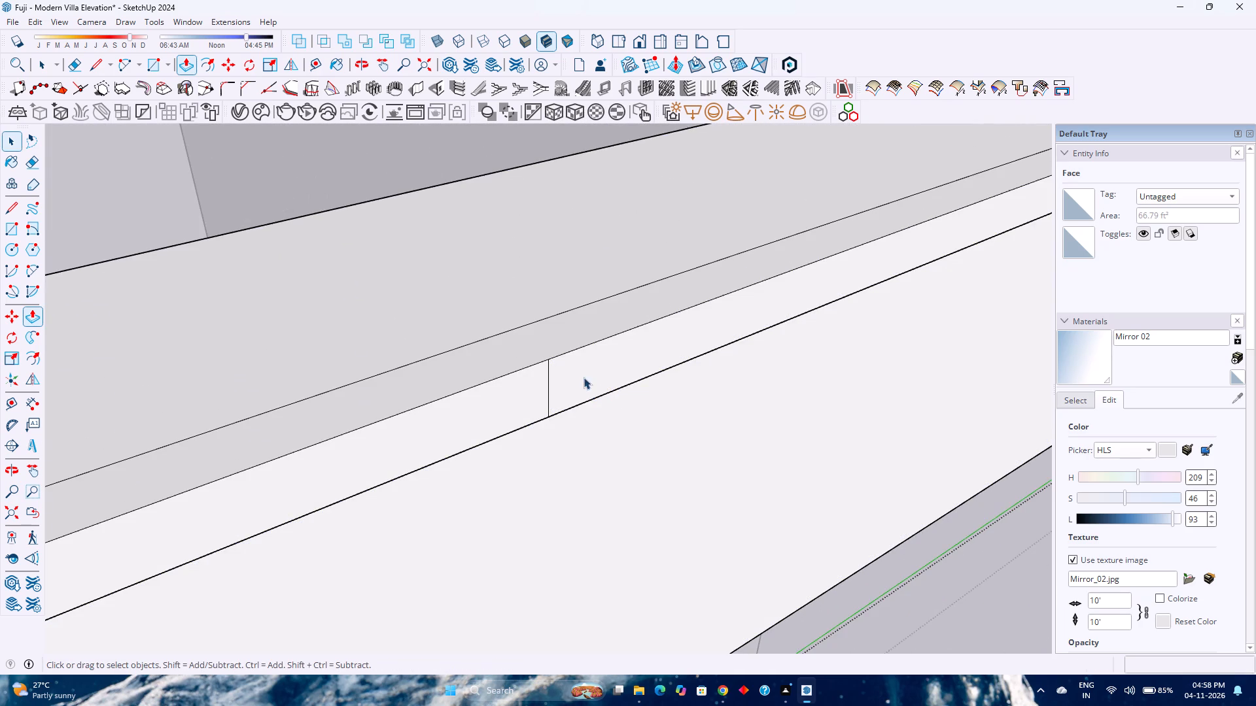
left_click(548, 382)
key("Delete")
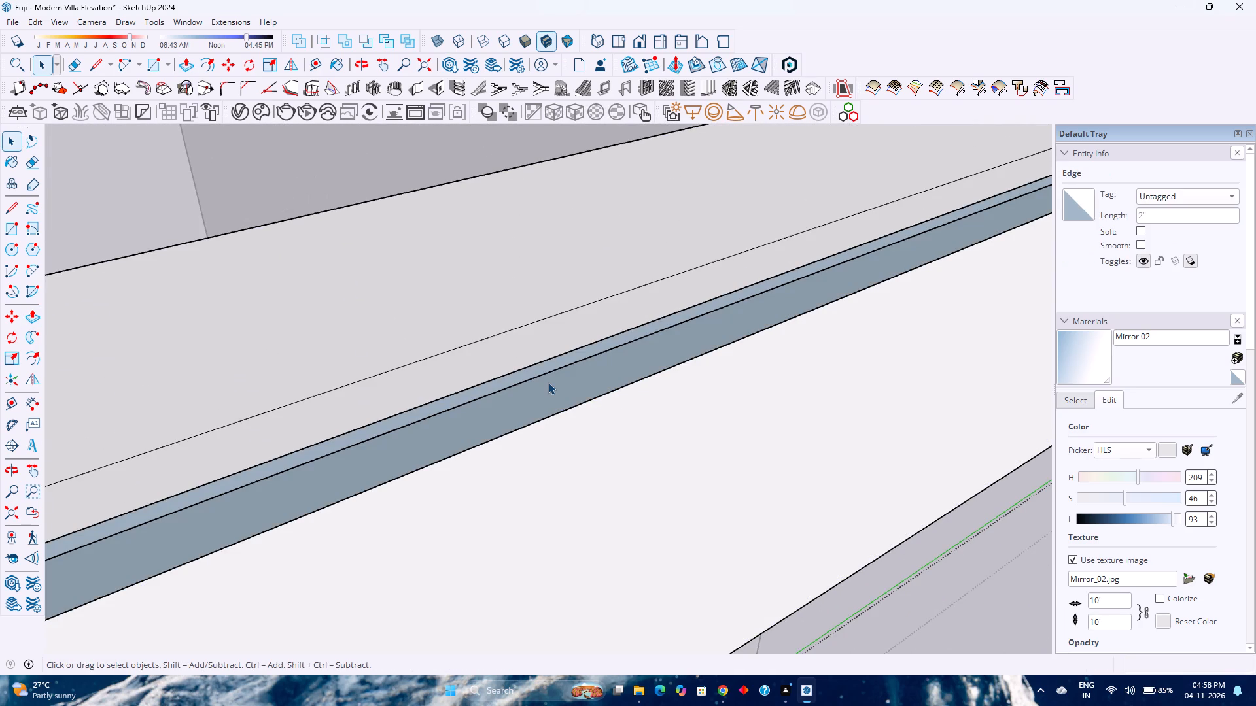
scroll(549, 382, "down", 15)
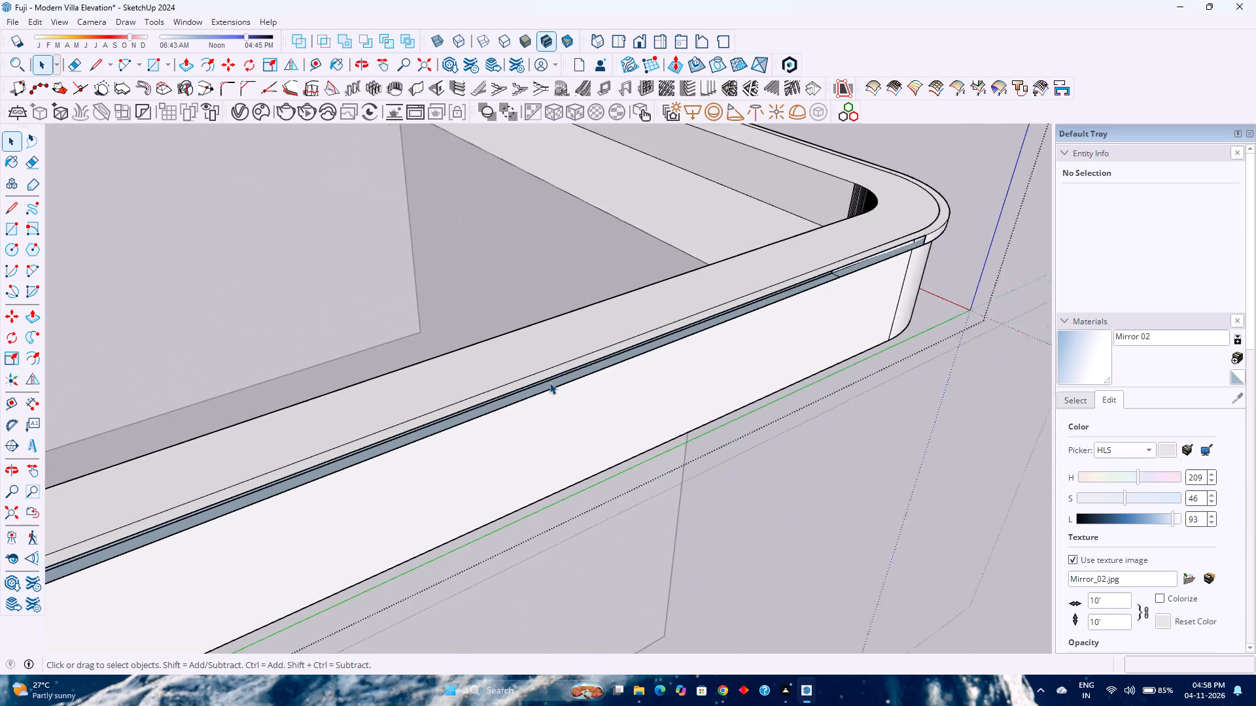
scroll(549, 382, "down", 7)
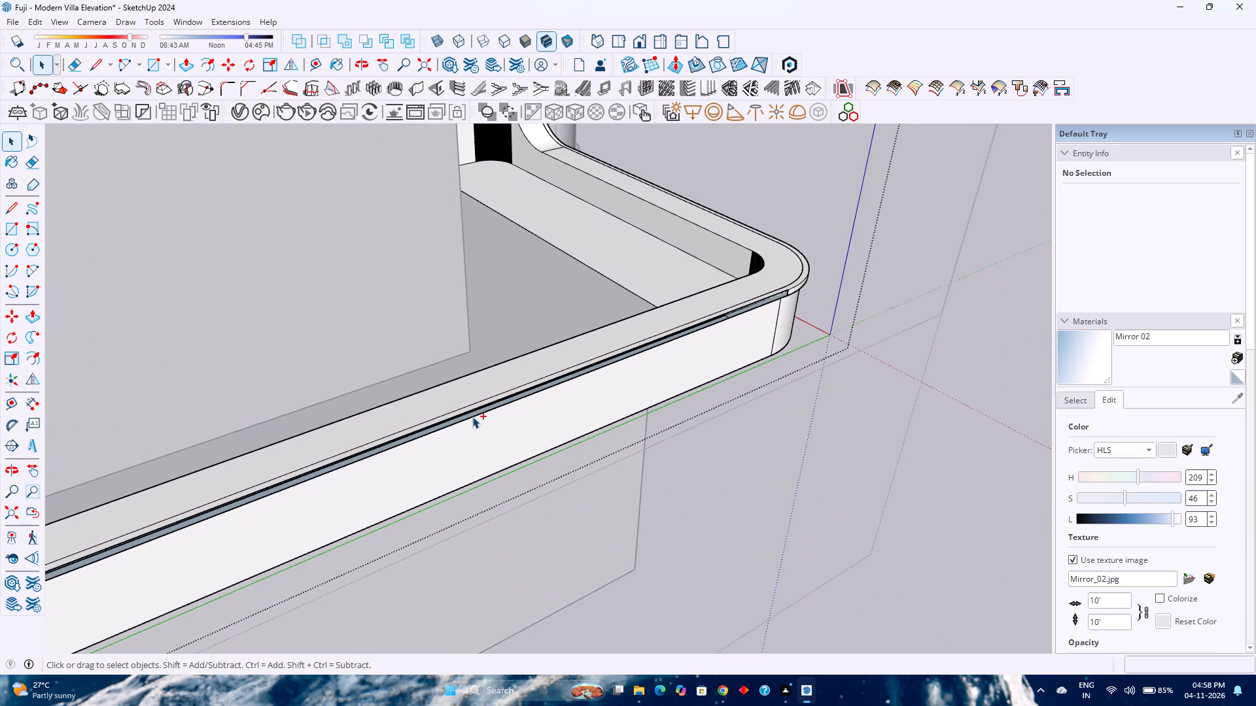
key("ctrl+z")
Exit the balcony group and save the model.
scroll(540, 416, "down", 5)
middle_click_drag(644, 445, 533, 448)
middle_click(529, 448)
scroll(521, 440, "down", 2)
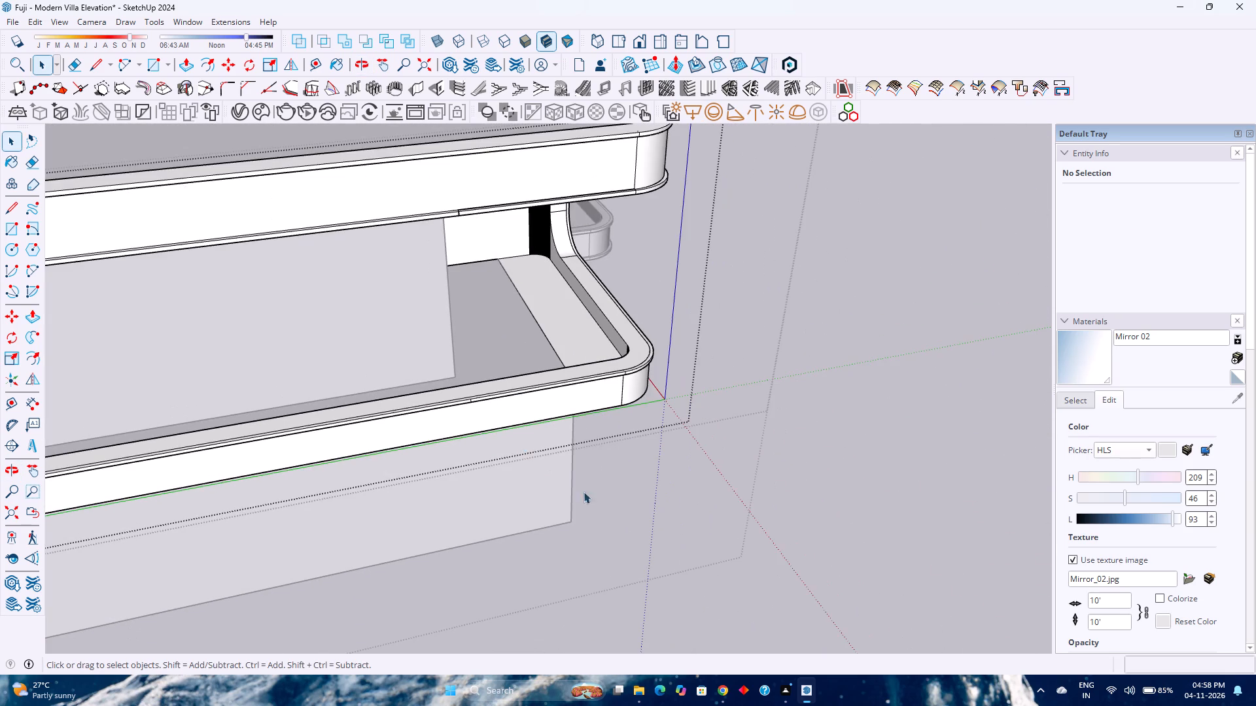
left_click(604, 508)
middle_click_drag(610, 509, 428, 478)
middle_click(428, 478)
scroll(413, 455, "down", 3)
middle_click_drag(420, 448, 534, 546, "shift")
middle_click(536, 546, "shift")
middle_click_drag(629, 546, 512, 503)
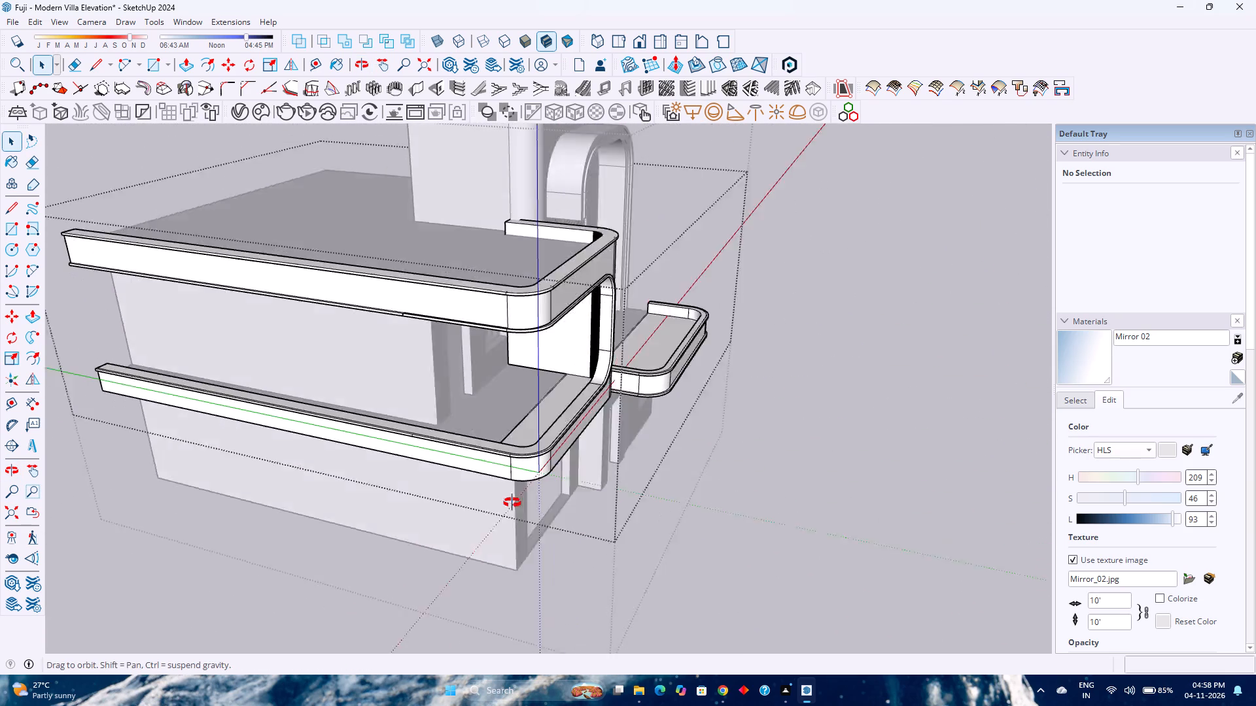
middle_click_drag(512, 503, 479, 490)
middle_click(479, 490)
left_click(734, 551)
middle_click_drag(714, 544, 432, 477)
middle_click_drag(432, 477, 426, 477)
key("ctrl+s")
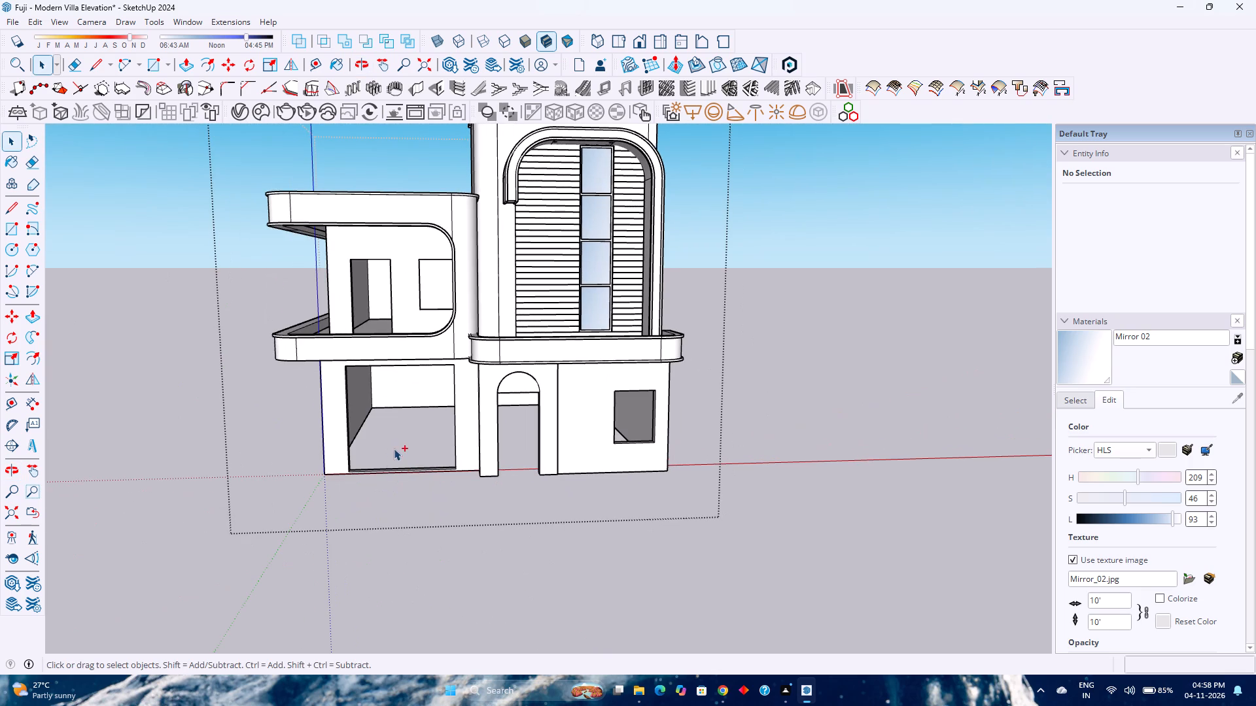
Examine the underside of the upper parapet where the extended trim meets the original section.
scroll(290, 193, "up", 2)
middle_click_drag(281, 225, 289, 167)
scroll(292, 213, "up", 1)
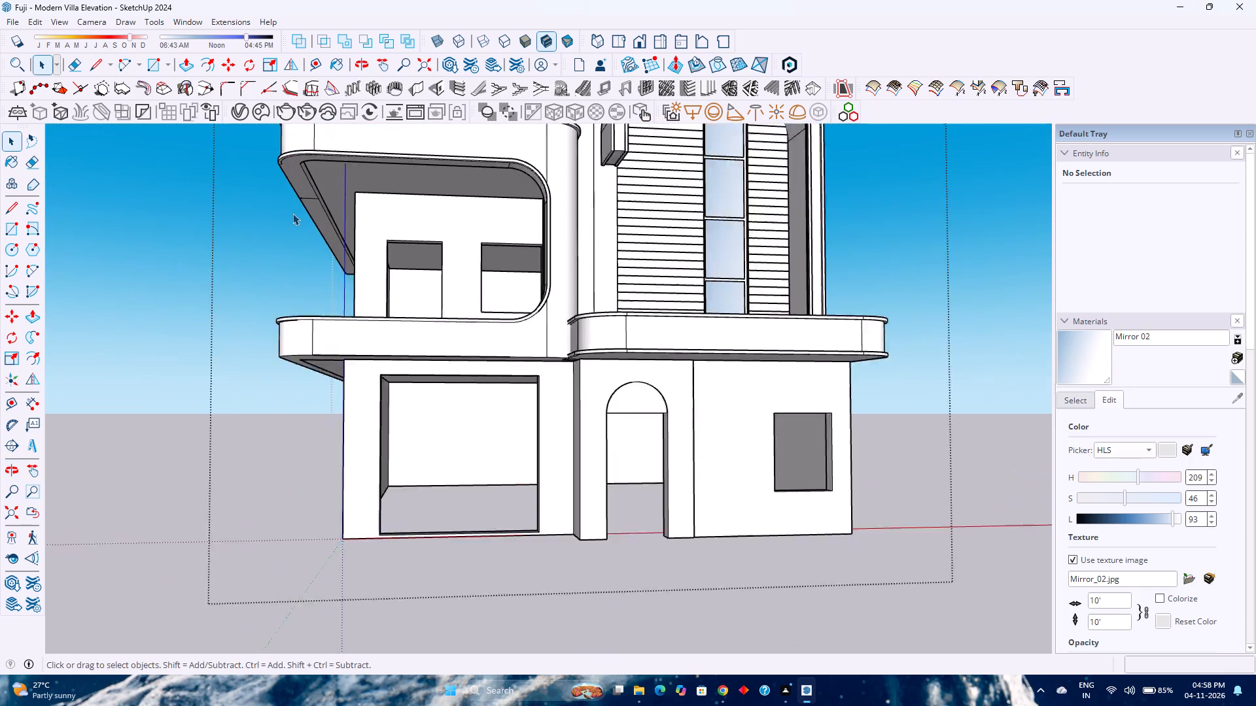
scroll(292, 213, "up", 8)
middle_click_drag(330, 213, 311, 231)
middle_click(311, 231)
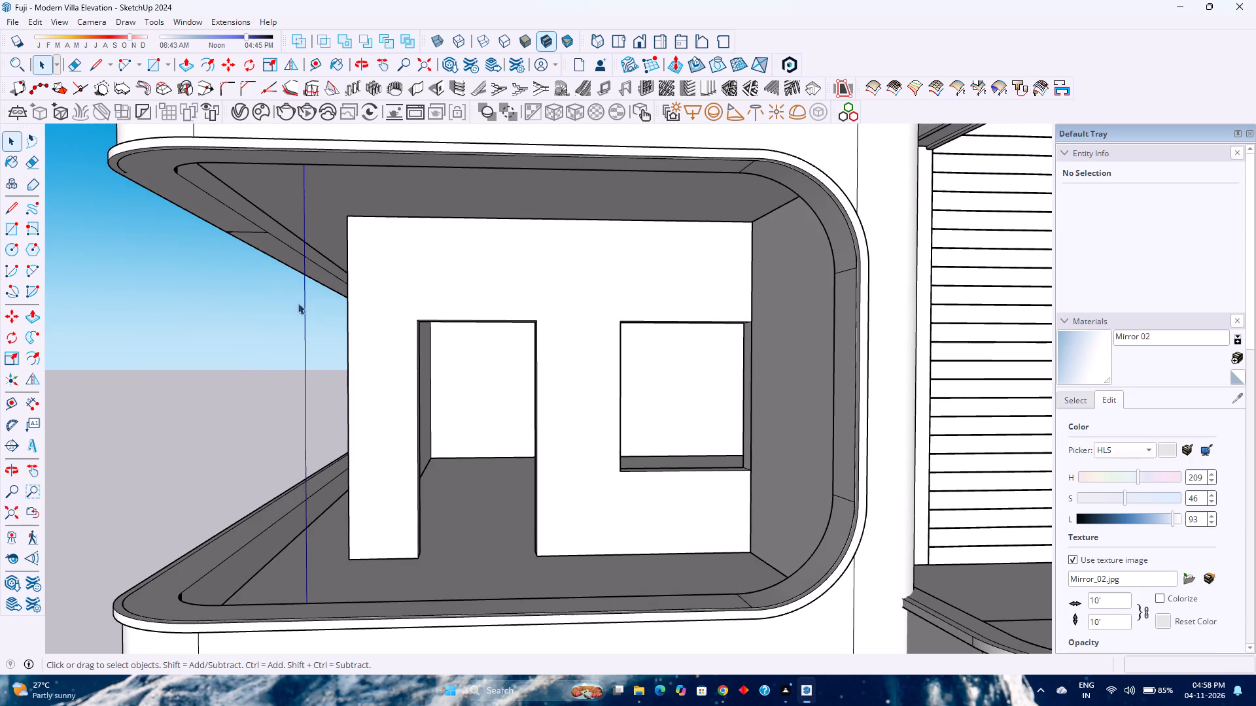
scroll(289, 247, "up", 5)
middle_click_drag(251, 237, 345, 217)
scroll(221, 227, "up", 3)
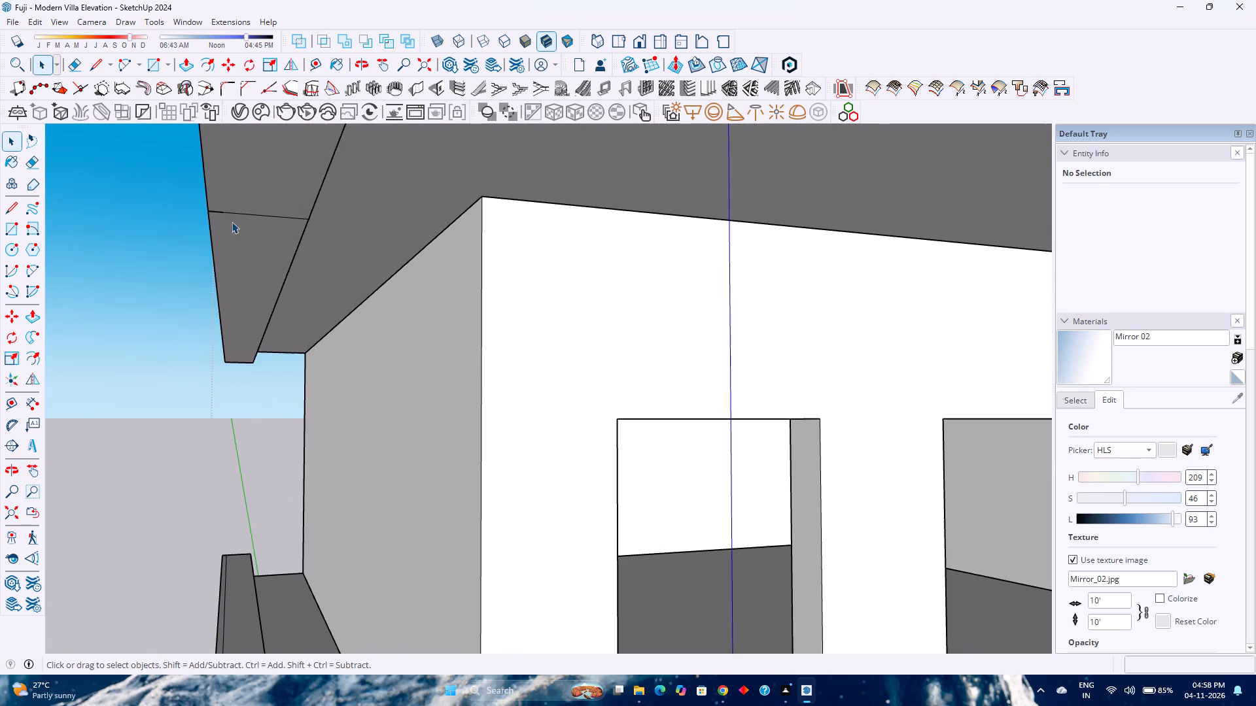
scroll(232, 222, "up", 4)
middle_click_drag(238, 221, 402, 243)
middle_click(402, 243)
scroll(218, 207, "up", 7)
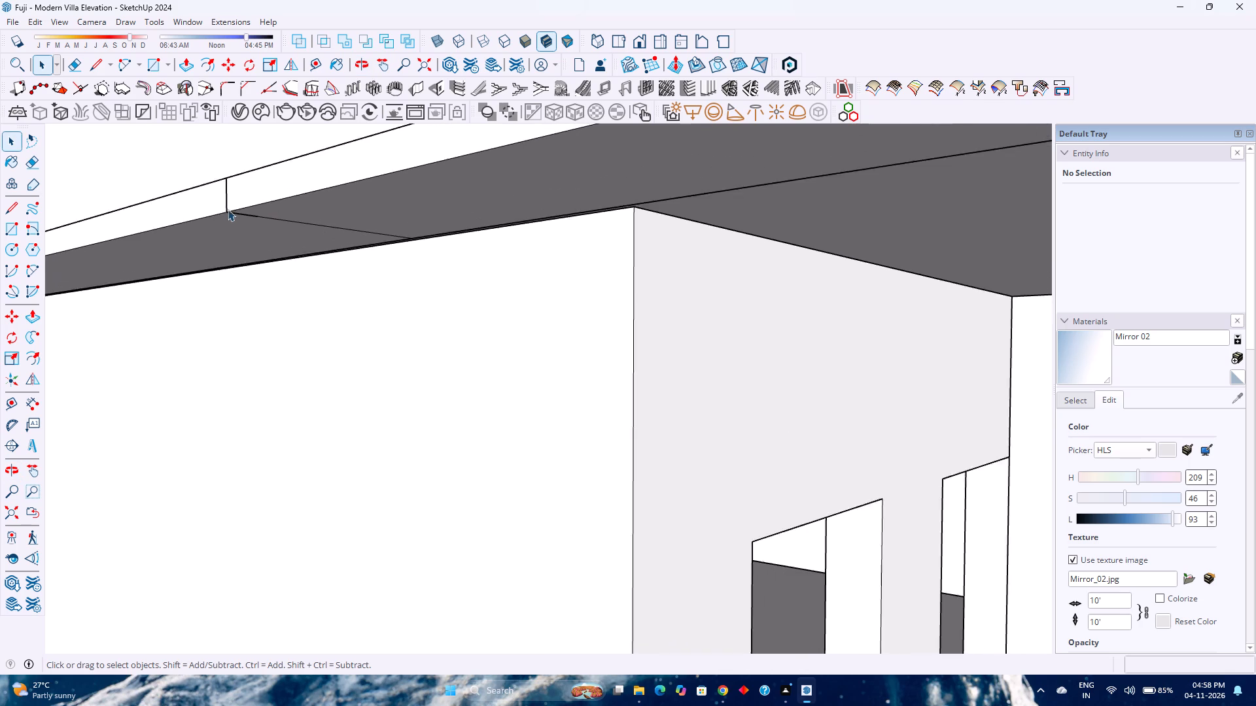
scroll(228, 209, "up", 10)
middle_click_drag(252, 217, 339, 163)
scroll(264, 219, "up", 4)
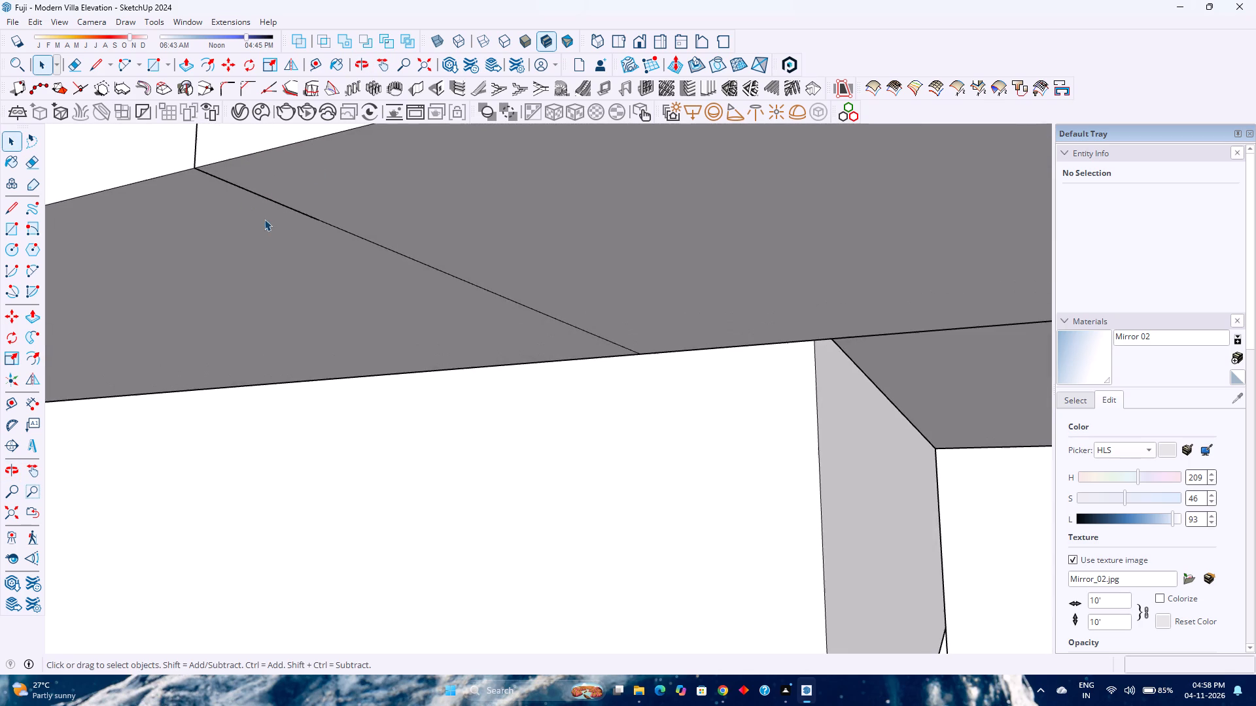
scroll(292, 214, "up", 2)
scroll(298, 215, "down", 17)
scroll(300, 218, "up", 1)
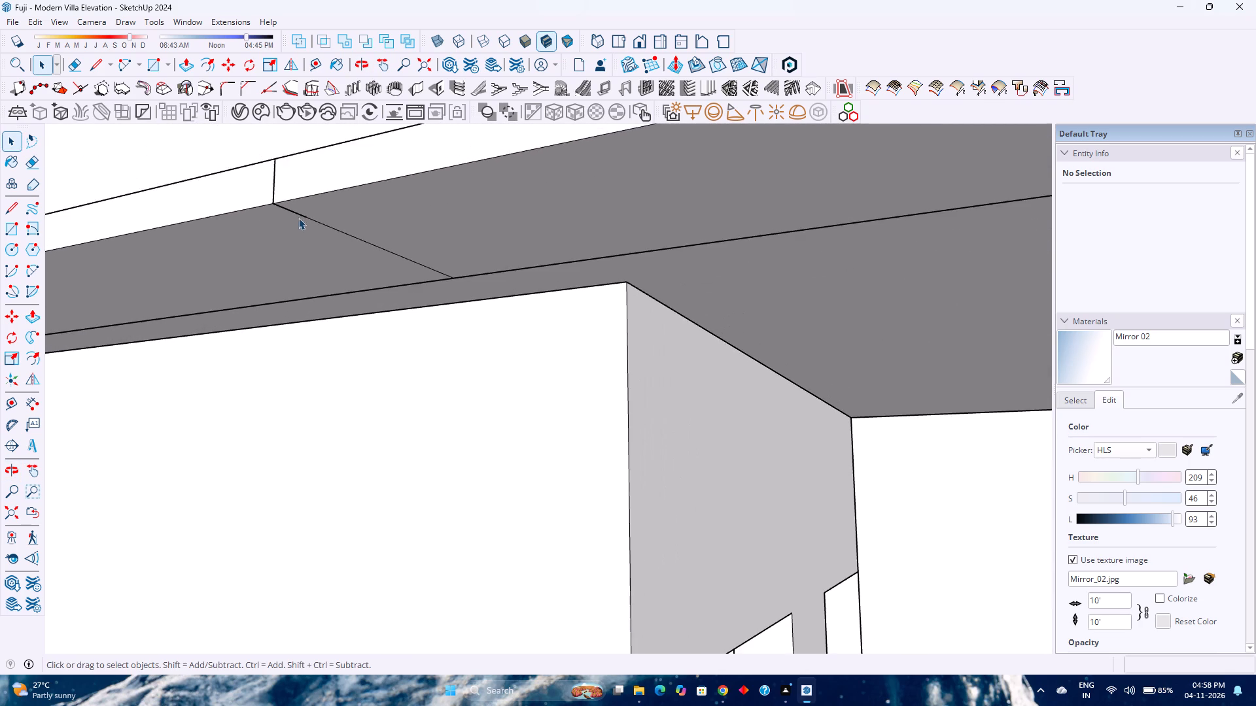
scroll(289, 221, "down", 20)
scroll(289, 221, "down", 5)
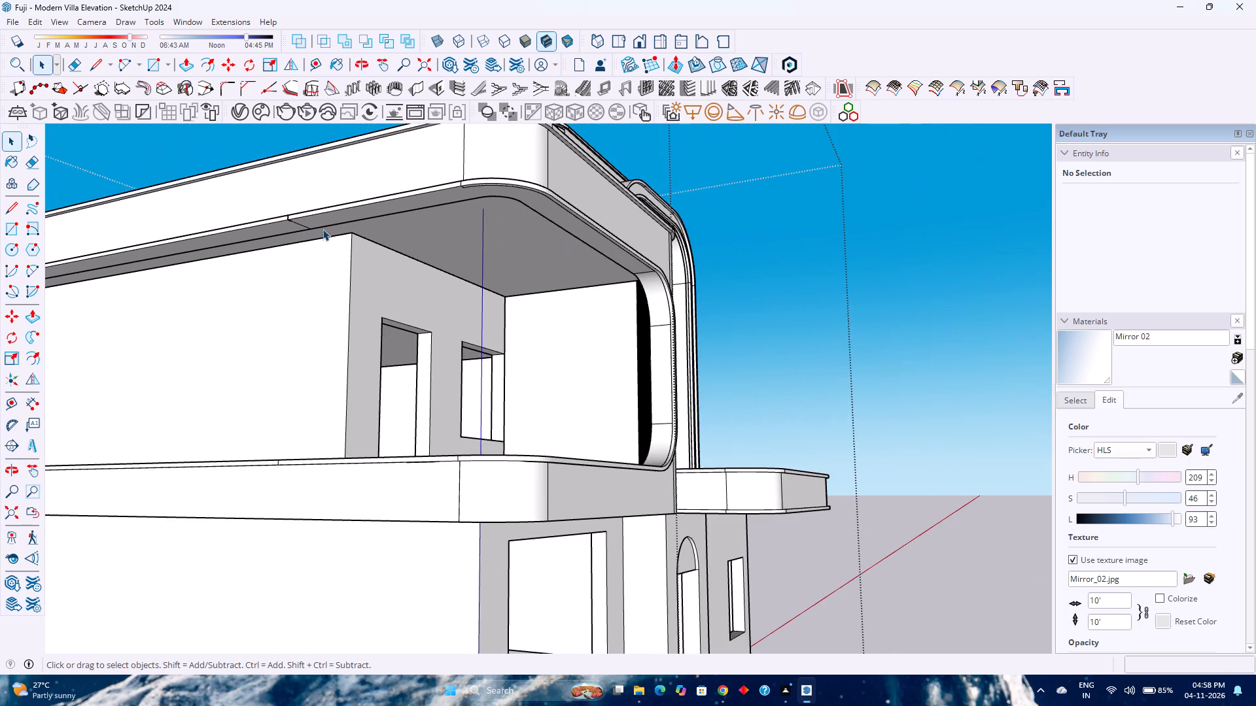
Examine the whole villa from the side and front to check both extended parapets against the facade.
middle_click(323, 229)
middle_click(320, 232)
middle_click(317, 235)
middle_click(314, 239)
middle_click_drag(311, 243, 510, 328)
middle_click(510, 328)
middle_click(510, 327)
scroll(517, 324, "down", 7)
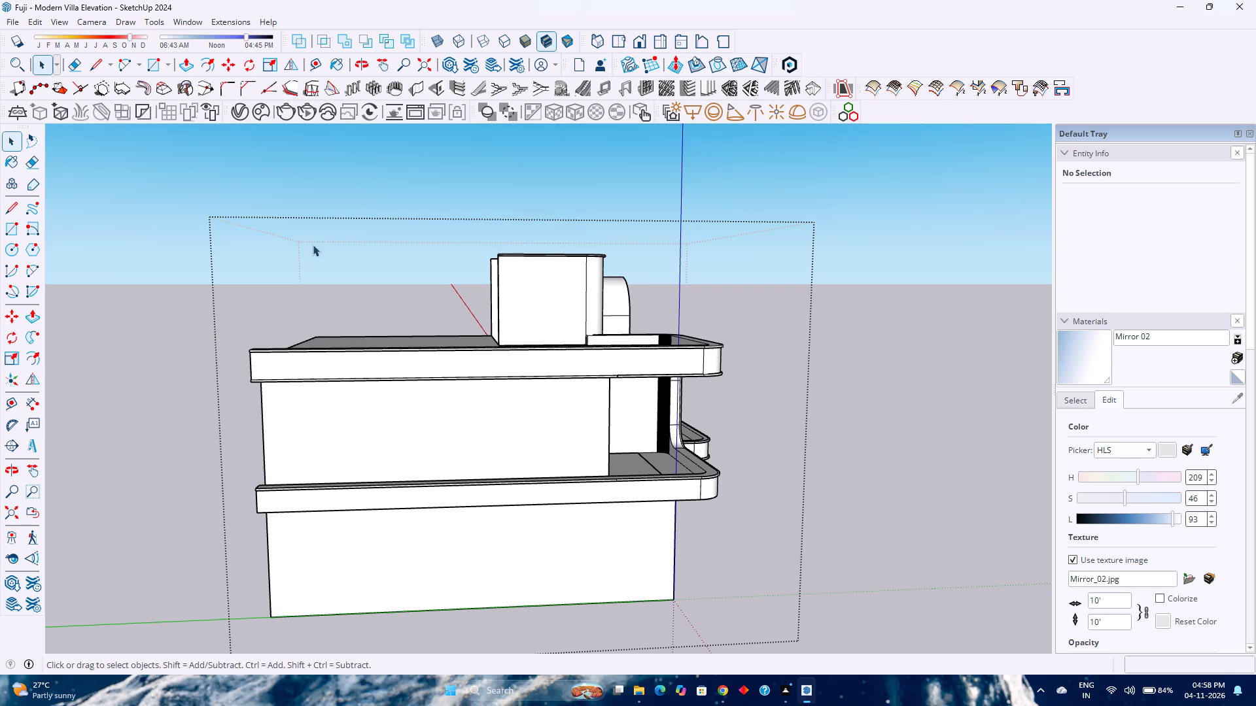
scroll(487, 518, "down", 3)
middle_click_drag(612, 507, 399, 486)
middle_click(399, 486)
scroll(396, 483, "down", 3)
scroll(395, 483, "up", 3)
scroll(395, 483, "down", 4)
middle_click_drag(504, 488, 494, 488)
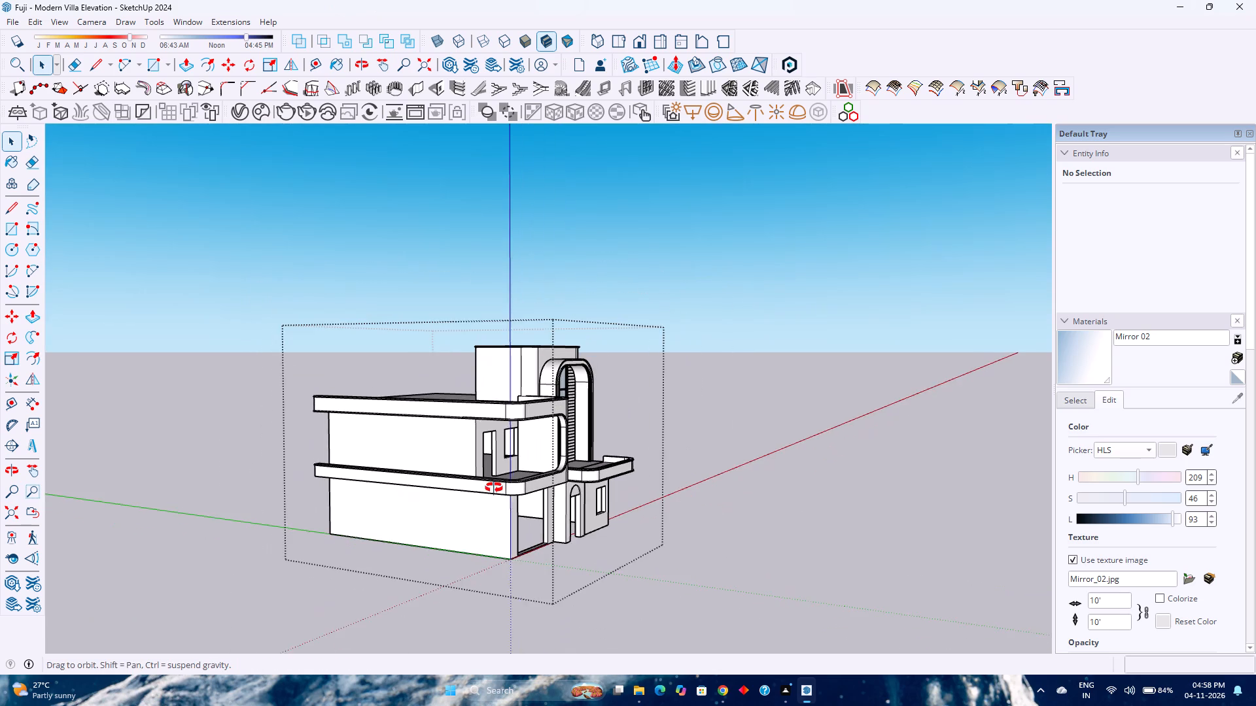
middle_click_drag(494, 488, 474, 488)
middle_click_drag(470, 488, 453, 488)
middle_click_drag(432, 490, 418, 491)
middle_click(418, 491)
scroll(416, 491, "up", 3)
scroll(416, 491, "down", 3)
middle_click_drag(549, 514, 49, 490)
middle_click(49, 490)
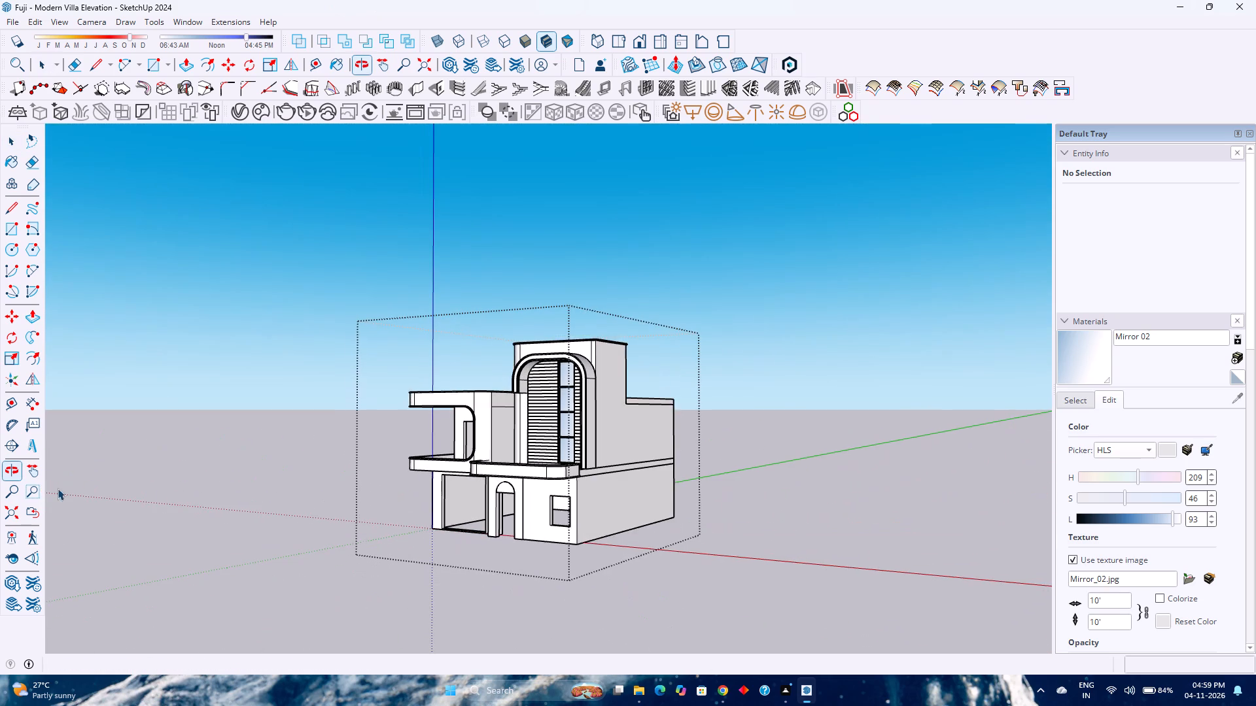
scroll(511, 467, "up", 2)
scroll(447, 453, "up", 4)
middle_click_drag(396, 464, 494, 410)
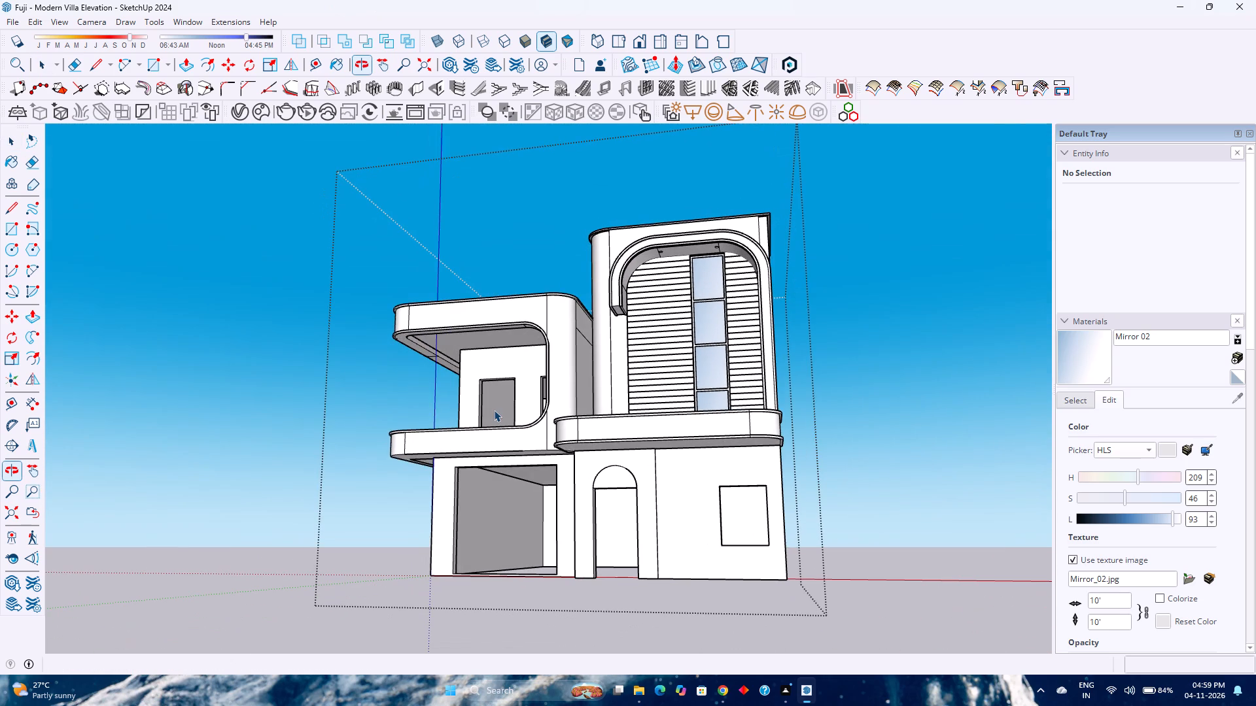
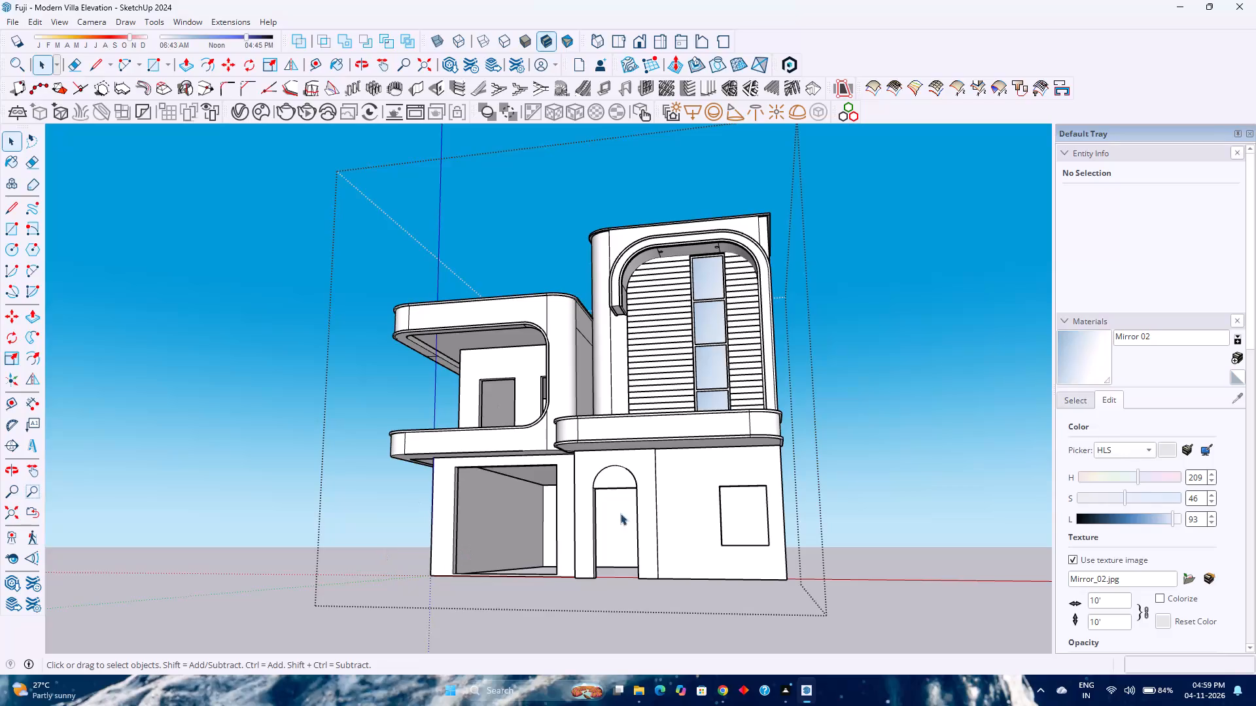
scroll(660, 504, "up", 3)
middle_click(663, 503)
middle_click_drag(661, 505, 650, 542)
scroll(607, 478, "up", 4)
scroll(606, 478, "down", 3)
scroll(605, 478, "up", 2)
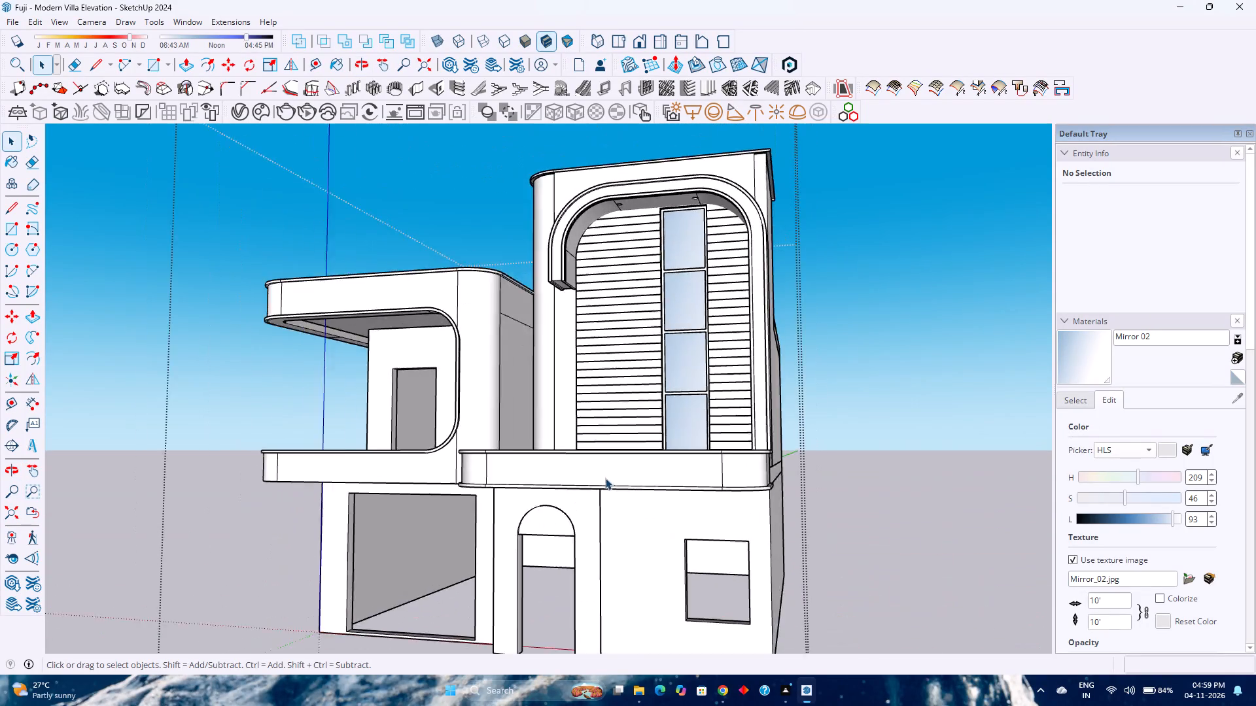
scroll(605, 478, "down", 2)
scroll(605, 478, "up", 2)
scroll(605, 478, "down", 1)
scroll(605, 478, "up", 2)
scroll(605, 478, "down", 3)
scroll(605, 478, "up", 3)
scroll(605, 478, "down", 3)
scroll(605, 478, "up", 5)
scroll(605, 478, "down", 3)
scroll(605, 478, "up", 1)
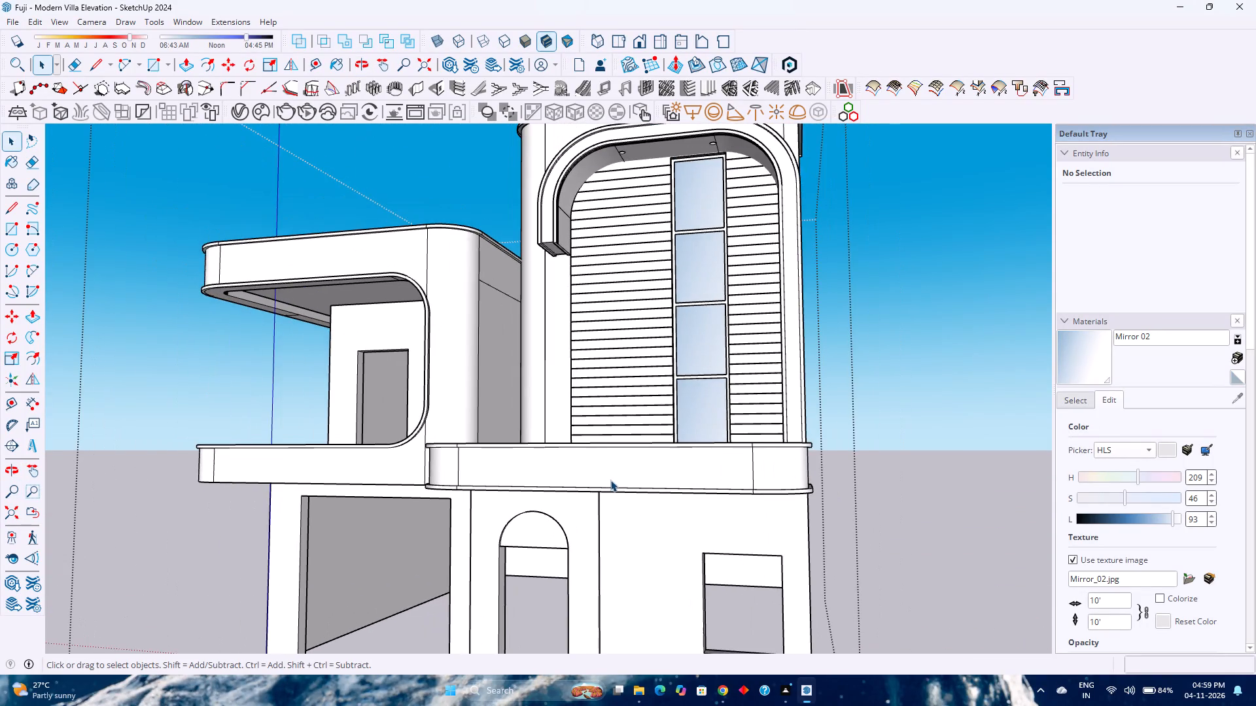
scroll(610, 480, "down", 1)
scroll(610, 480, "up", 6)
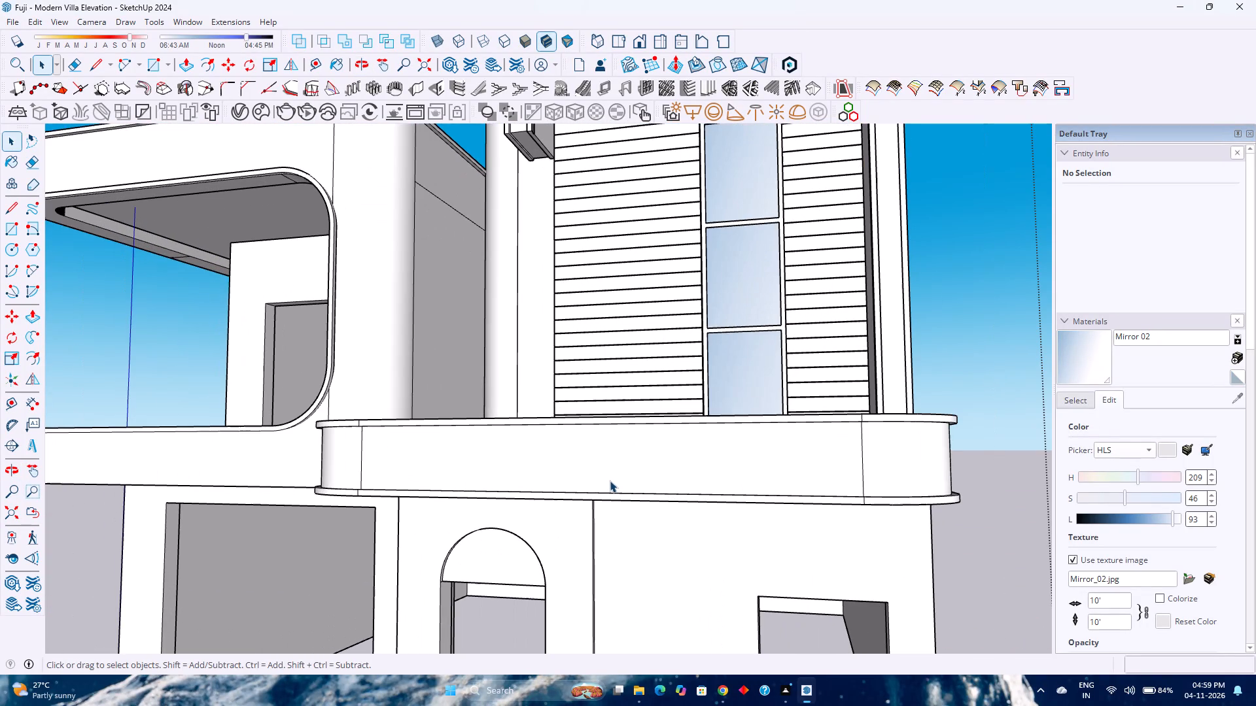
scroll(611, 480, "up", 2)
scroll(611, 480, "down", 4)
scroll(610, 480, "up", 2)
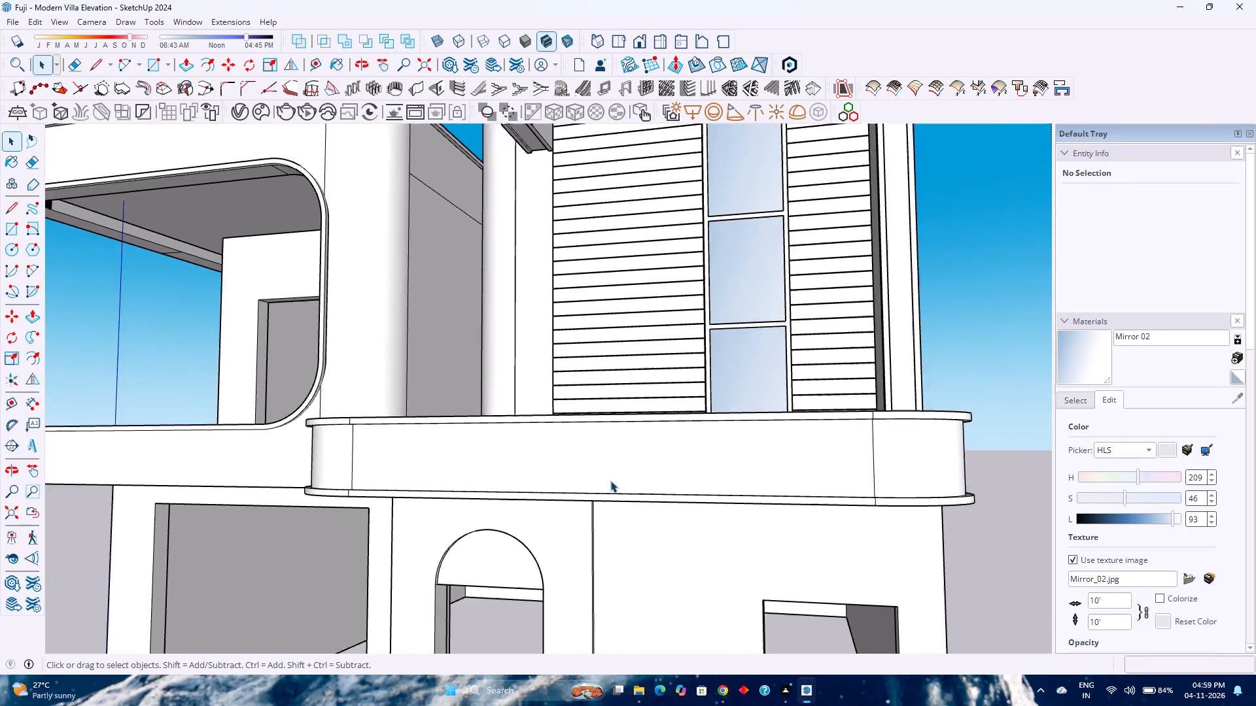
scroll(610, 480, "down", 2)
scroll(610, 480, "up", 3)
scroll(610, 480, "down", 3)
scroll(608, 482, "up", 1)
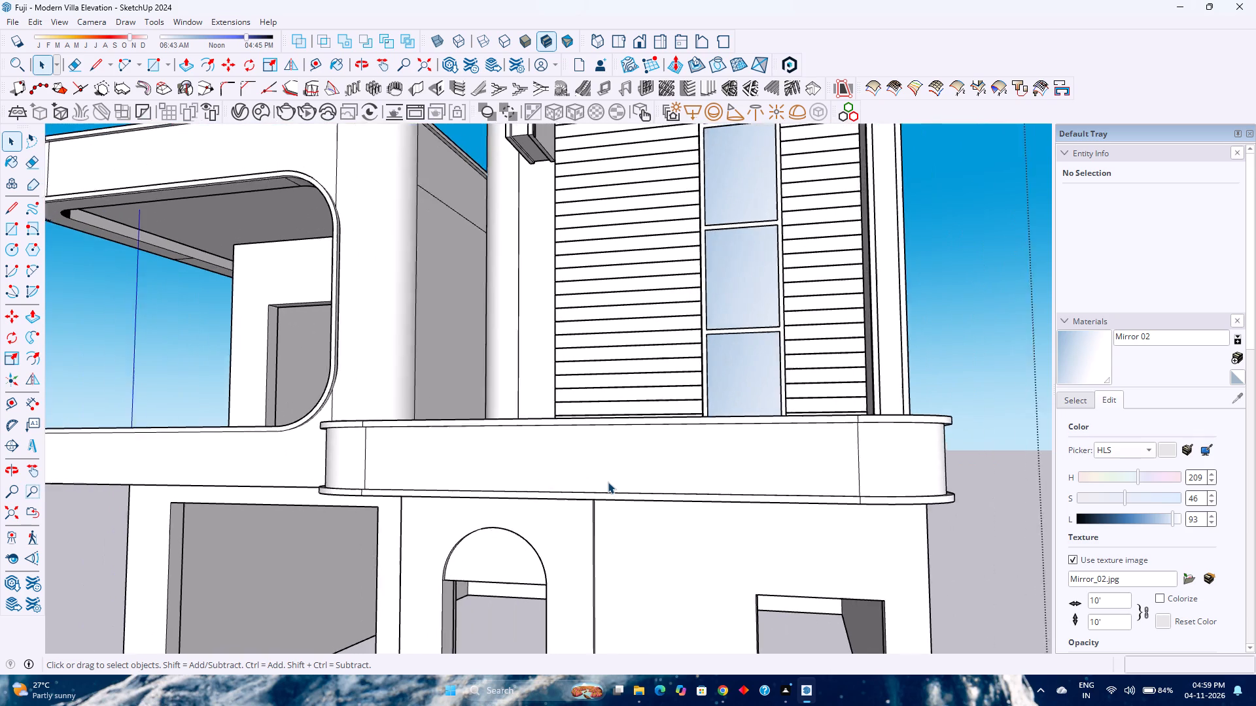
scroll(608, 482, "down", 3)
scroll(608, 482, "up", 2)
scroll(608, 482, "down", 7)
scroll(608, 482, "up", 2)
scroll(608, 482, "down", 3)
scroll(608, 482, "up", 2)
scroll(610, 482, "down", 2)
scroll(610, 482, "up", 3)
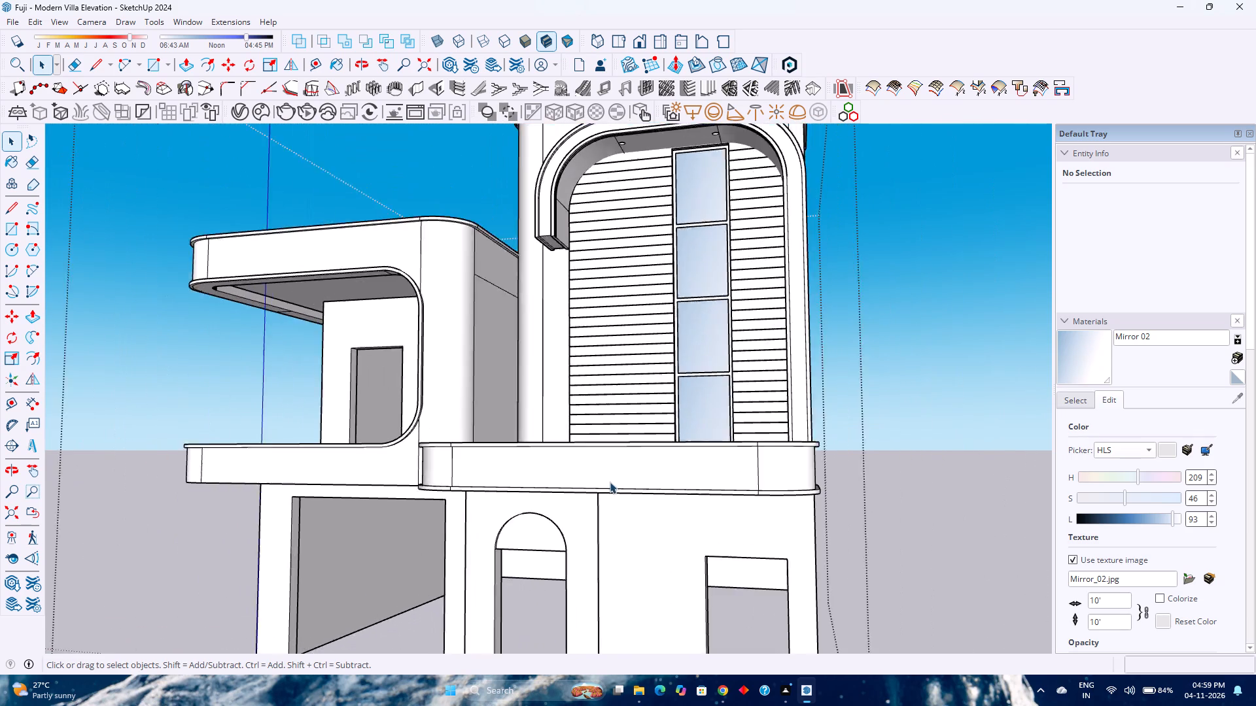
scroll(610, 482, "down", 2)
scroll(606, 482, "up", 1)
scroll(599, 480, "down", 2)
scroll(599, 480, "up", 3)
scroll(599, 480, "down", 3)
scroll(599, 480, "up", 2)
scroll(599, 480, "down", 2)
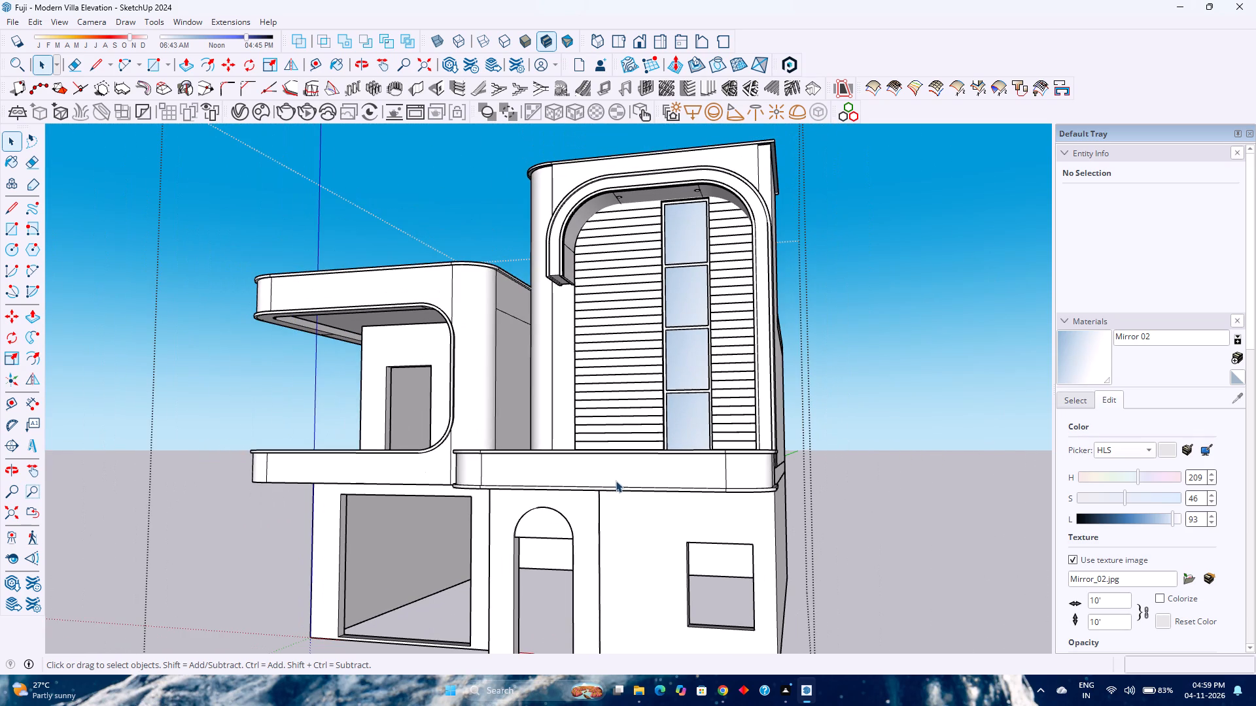
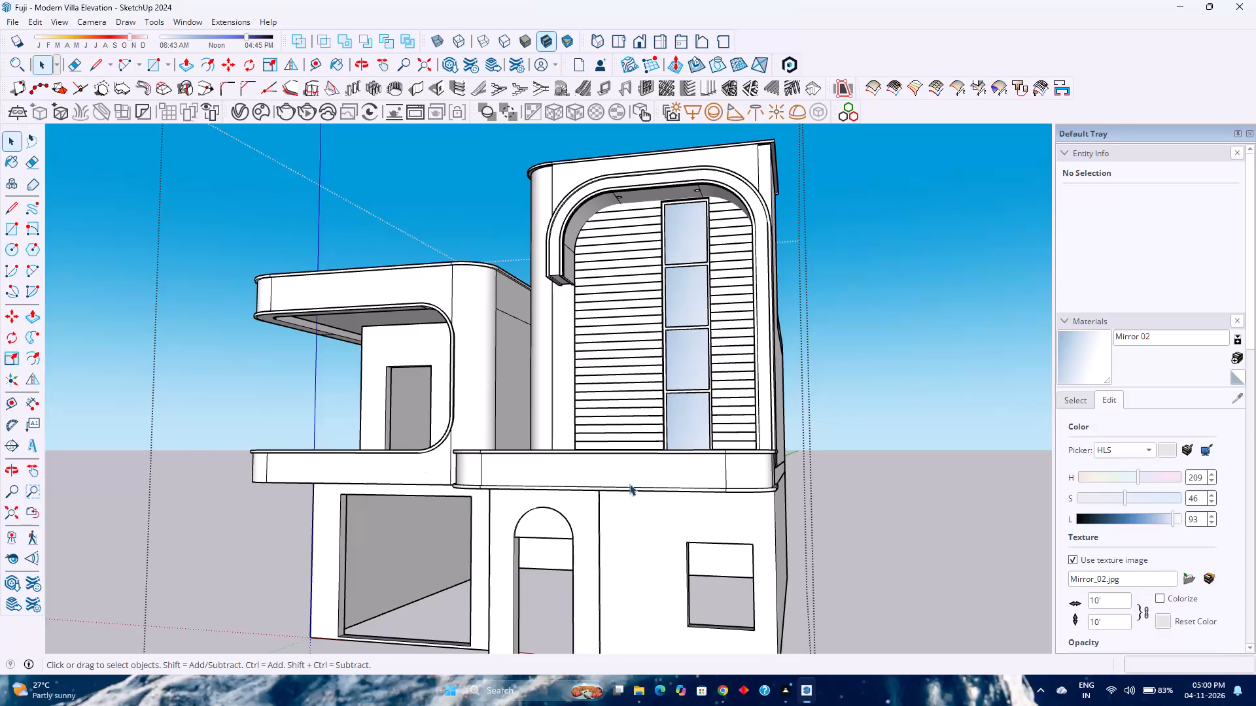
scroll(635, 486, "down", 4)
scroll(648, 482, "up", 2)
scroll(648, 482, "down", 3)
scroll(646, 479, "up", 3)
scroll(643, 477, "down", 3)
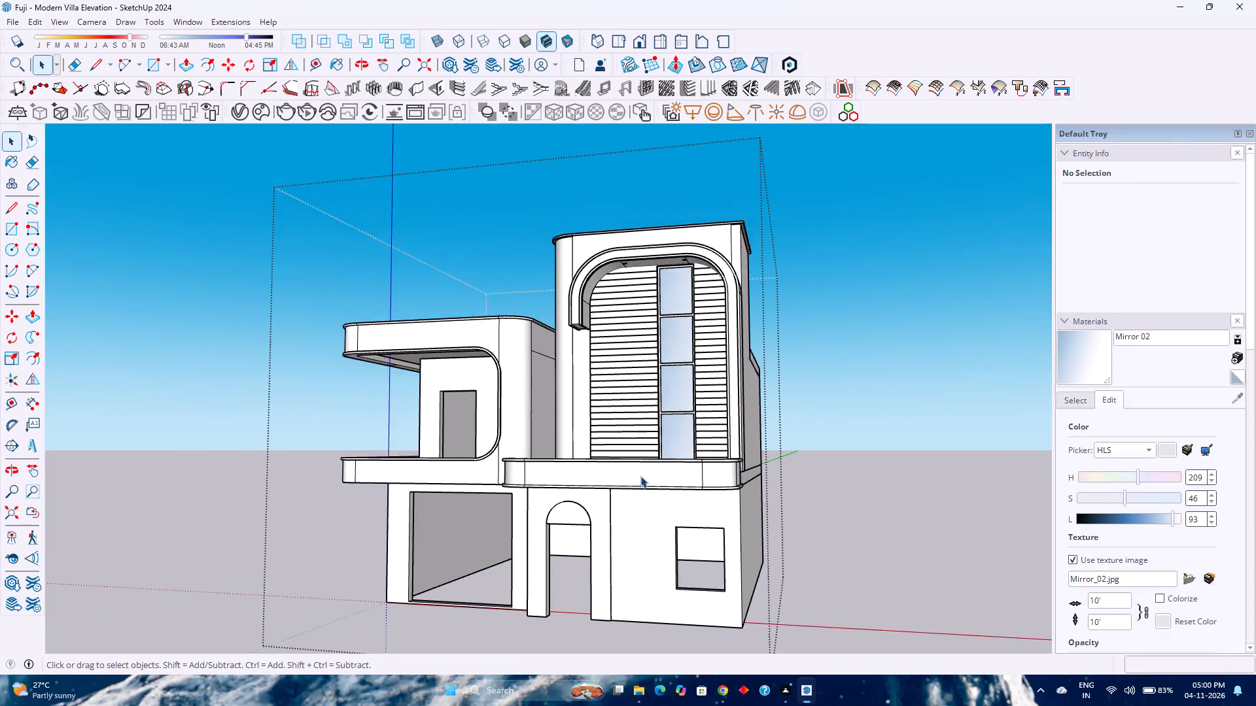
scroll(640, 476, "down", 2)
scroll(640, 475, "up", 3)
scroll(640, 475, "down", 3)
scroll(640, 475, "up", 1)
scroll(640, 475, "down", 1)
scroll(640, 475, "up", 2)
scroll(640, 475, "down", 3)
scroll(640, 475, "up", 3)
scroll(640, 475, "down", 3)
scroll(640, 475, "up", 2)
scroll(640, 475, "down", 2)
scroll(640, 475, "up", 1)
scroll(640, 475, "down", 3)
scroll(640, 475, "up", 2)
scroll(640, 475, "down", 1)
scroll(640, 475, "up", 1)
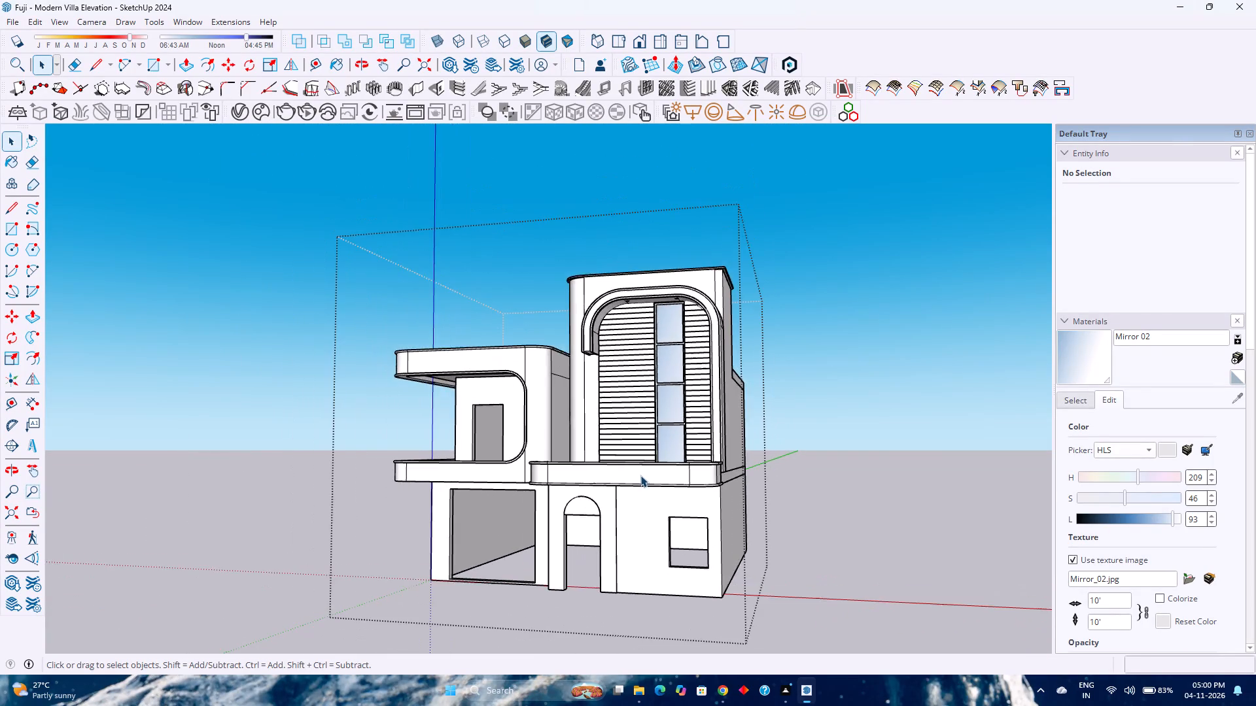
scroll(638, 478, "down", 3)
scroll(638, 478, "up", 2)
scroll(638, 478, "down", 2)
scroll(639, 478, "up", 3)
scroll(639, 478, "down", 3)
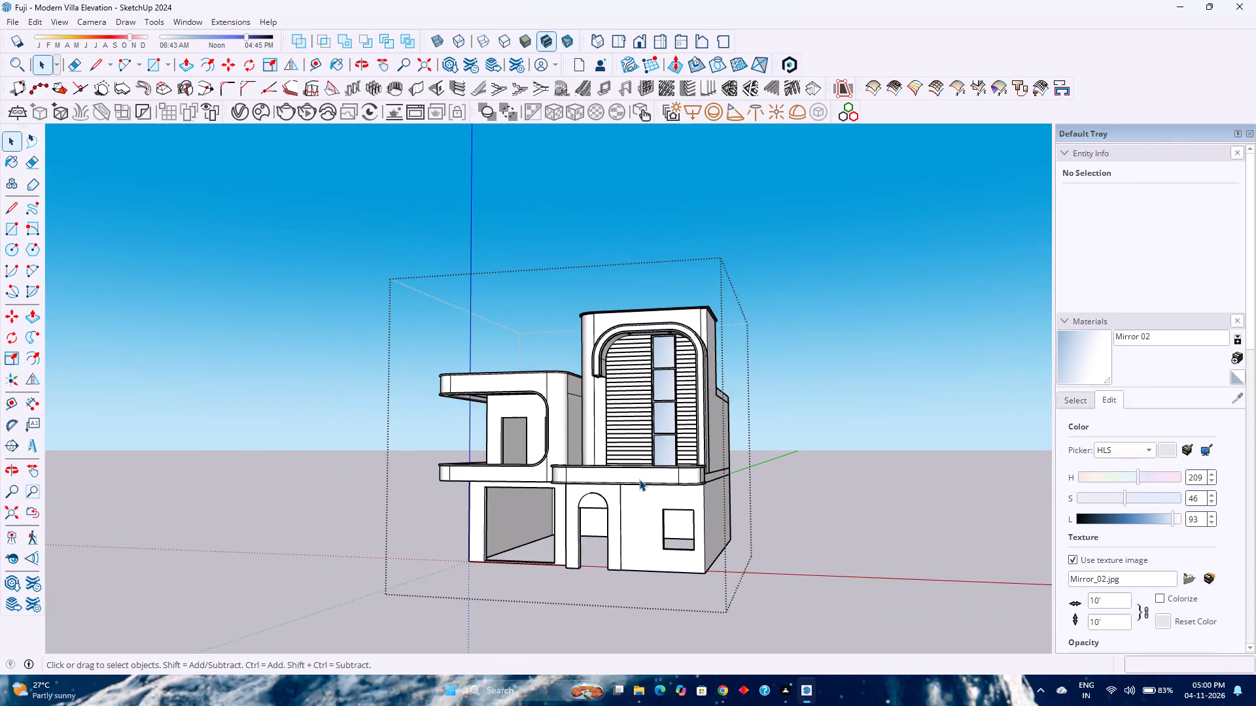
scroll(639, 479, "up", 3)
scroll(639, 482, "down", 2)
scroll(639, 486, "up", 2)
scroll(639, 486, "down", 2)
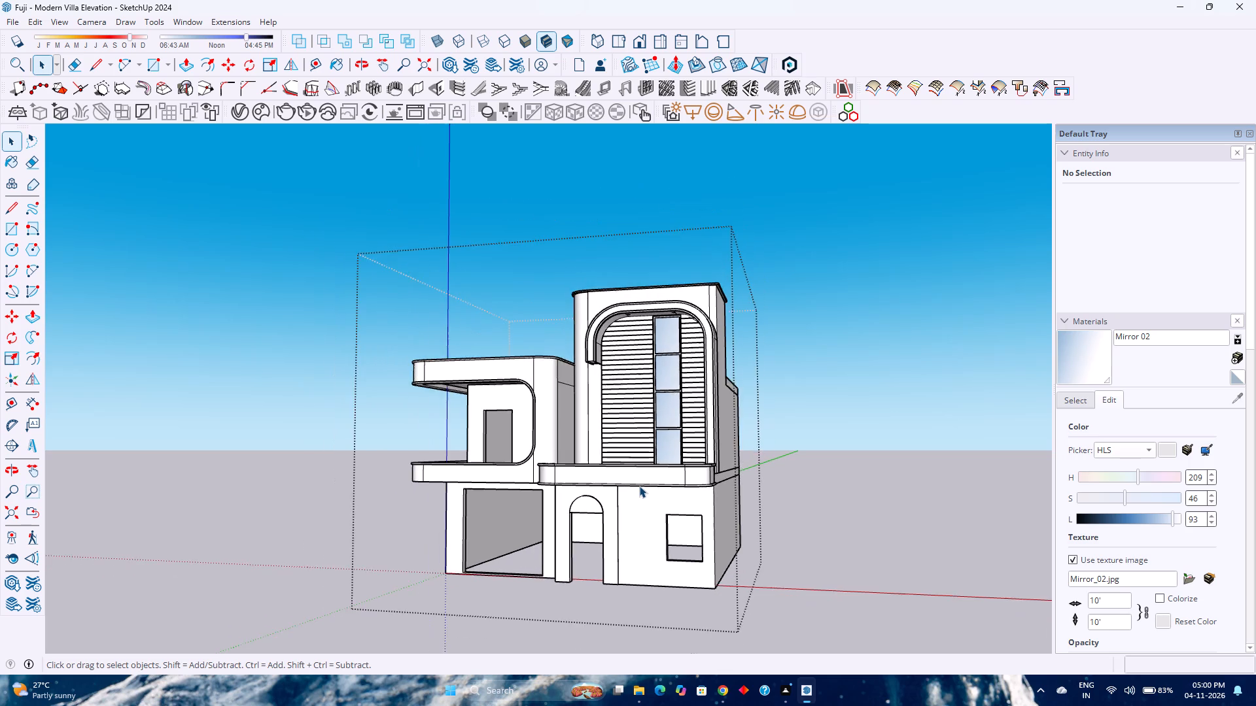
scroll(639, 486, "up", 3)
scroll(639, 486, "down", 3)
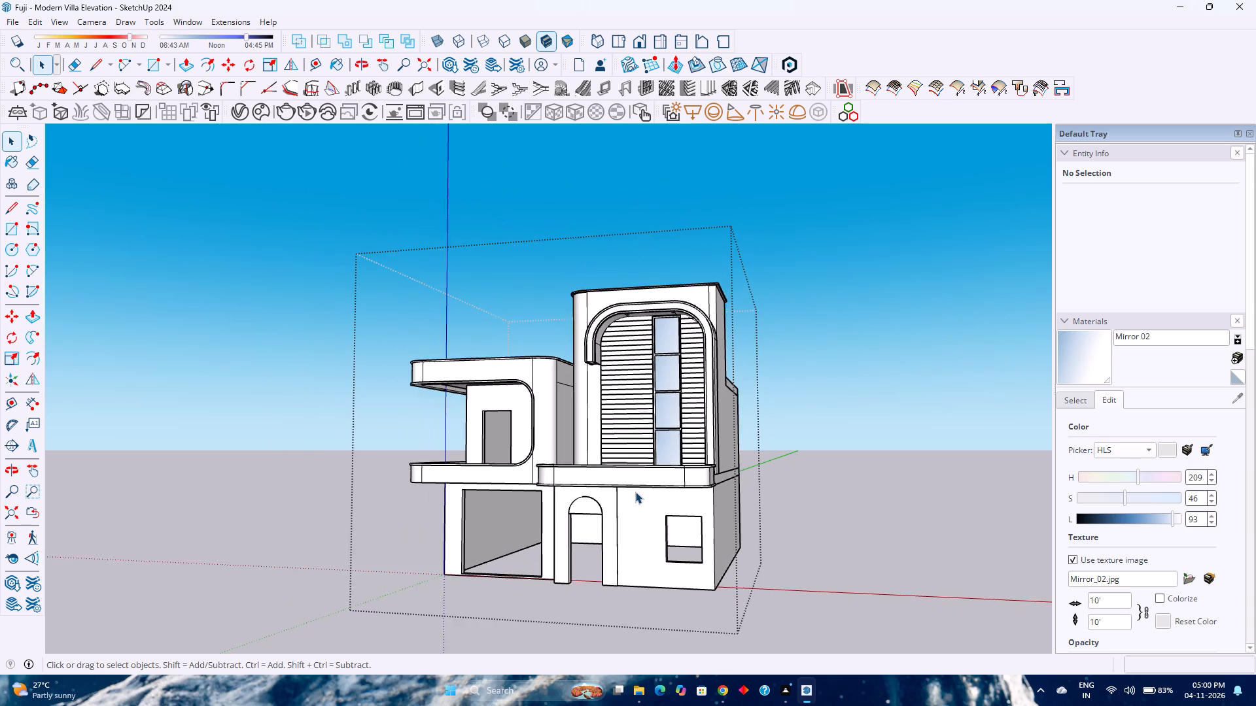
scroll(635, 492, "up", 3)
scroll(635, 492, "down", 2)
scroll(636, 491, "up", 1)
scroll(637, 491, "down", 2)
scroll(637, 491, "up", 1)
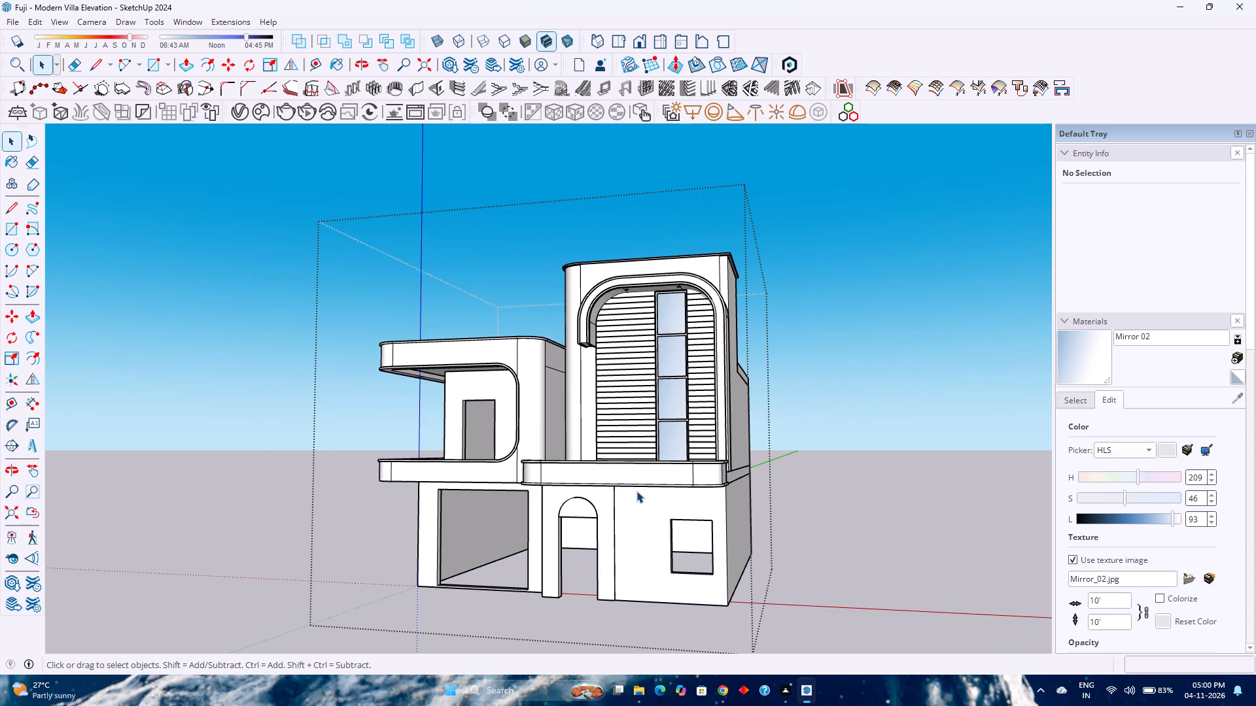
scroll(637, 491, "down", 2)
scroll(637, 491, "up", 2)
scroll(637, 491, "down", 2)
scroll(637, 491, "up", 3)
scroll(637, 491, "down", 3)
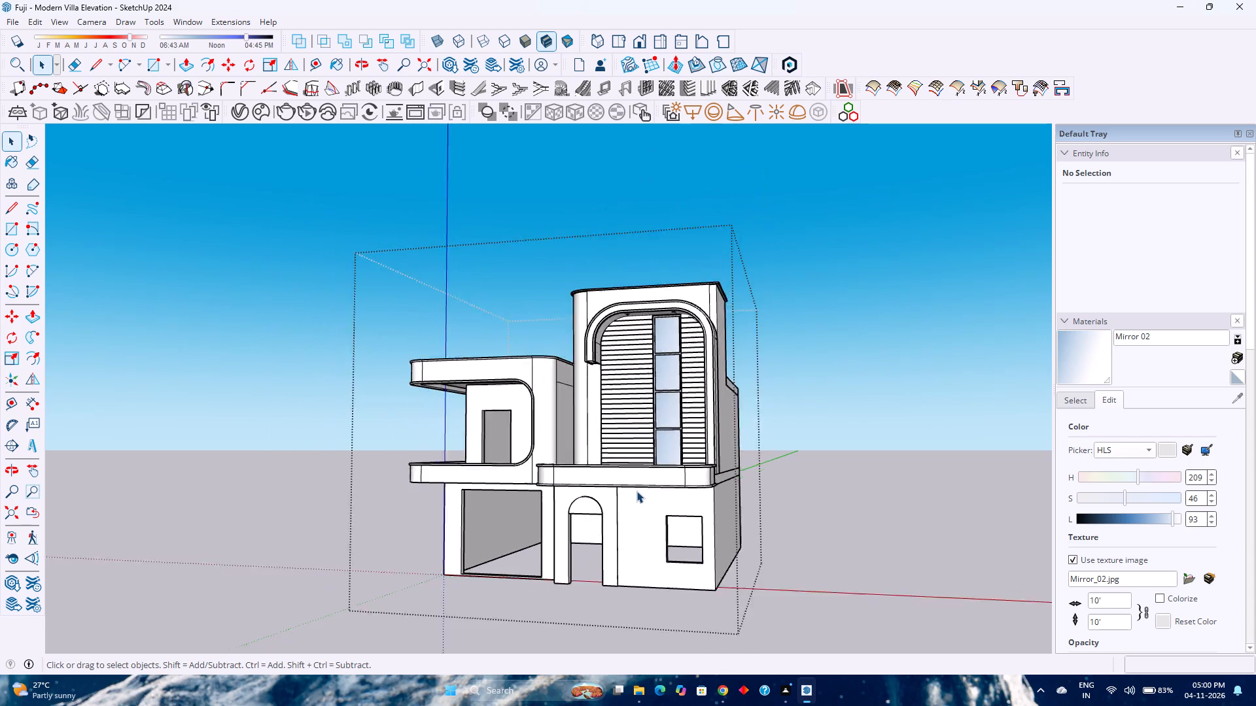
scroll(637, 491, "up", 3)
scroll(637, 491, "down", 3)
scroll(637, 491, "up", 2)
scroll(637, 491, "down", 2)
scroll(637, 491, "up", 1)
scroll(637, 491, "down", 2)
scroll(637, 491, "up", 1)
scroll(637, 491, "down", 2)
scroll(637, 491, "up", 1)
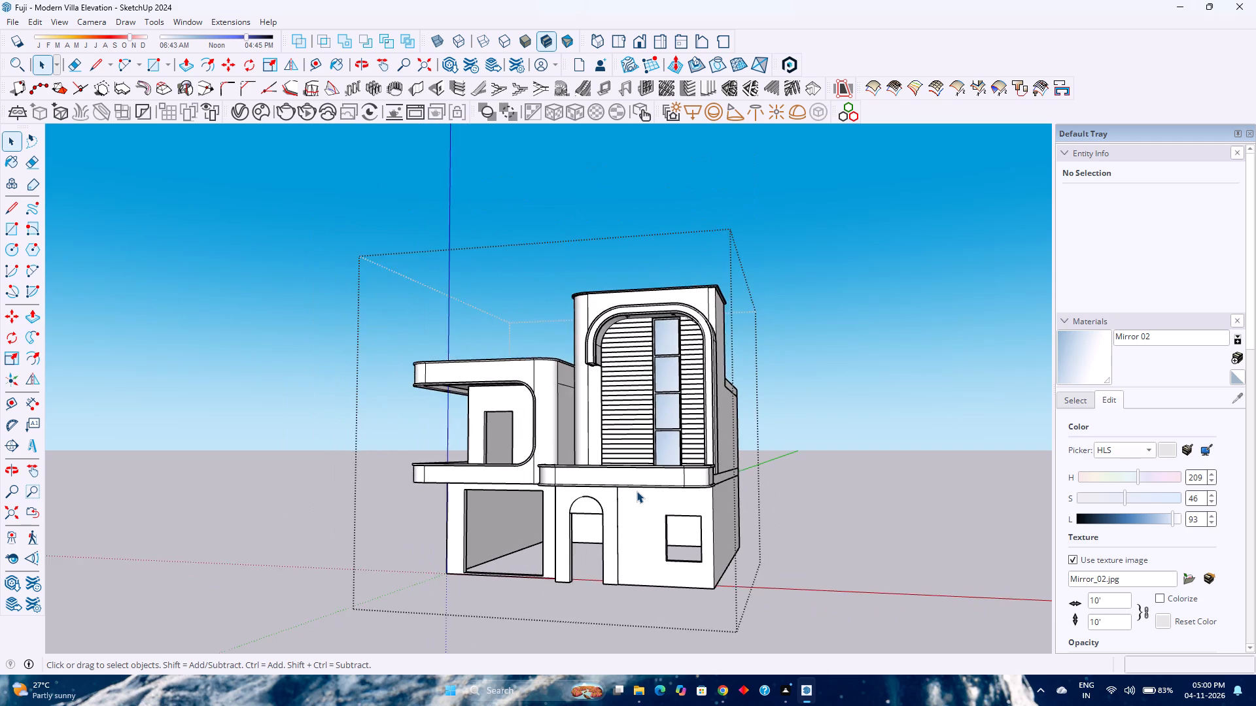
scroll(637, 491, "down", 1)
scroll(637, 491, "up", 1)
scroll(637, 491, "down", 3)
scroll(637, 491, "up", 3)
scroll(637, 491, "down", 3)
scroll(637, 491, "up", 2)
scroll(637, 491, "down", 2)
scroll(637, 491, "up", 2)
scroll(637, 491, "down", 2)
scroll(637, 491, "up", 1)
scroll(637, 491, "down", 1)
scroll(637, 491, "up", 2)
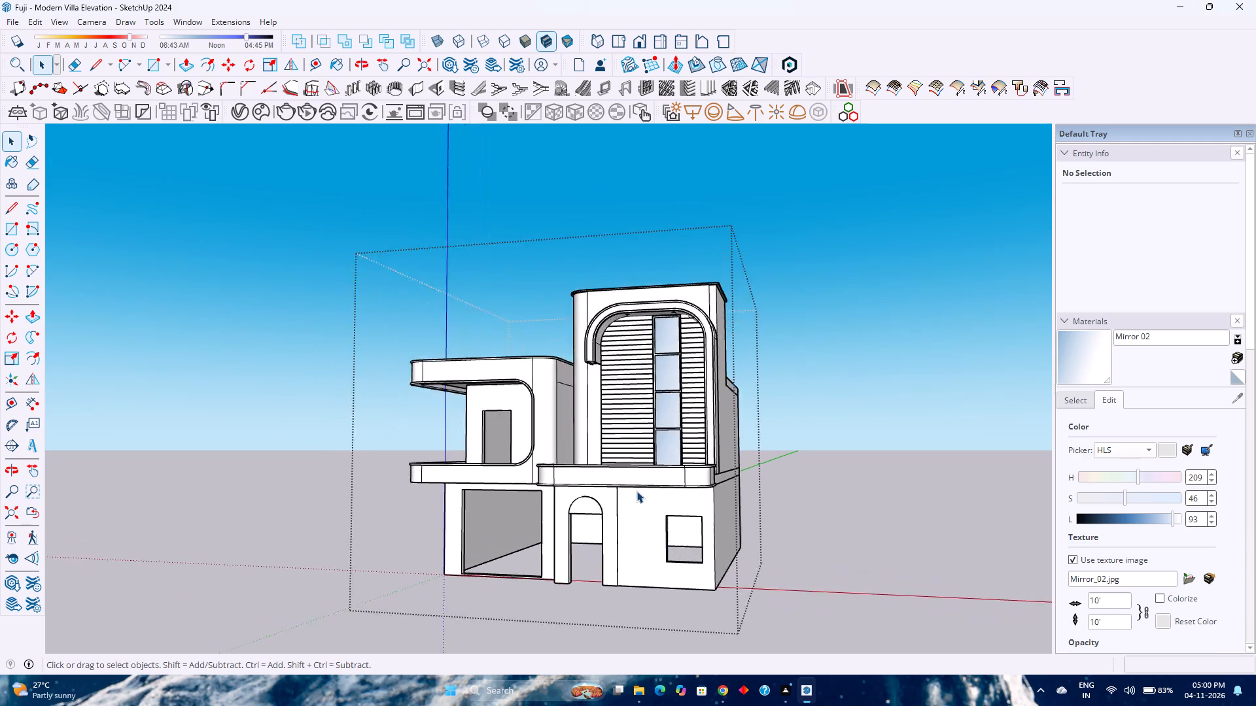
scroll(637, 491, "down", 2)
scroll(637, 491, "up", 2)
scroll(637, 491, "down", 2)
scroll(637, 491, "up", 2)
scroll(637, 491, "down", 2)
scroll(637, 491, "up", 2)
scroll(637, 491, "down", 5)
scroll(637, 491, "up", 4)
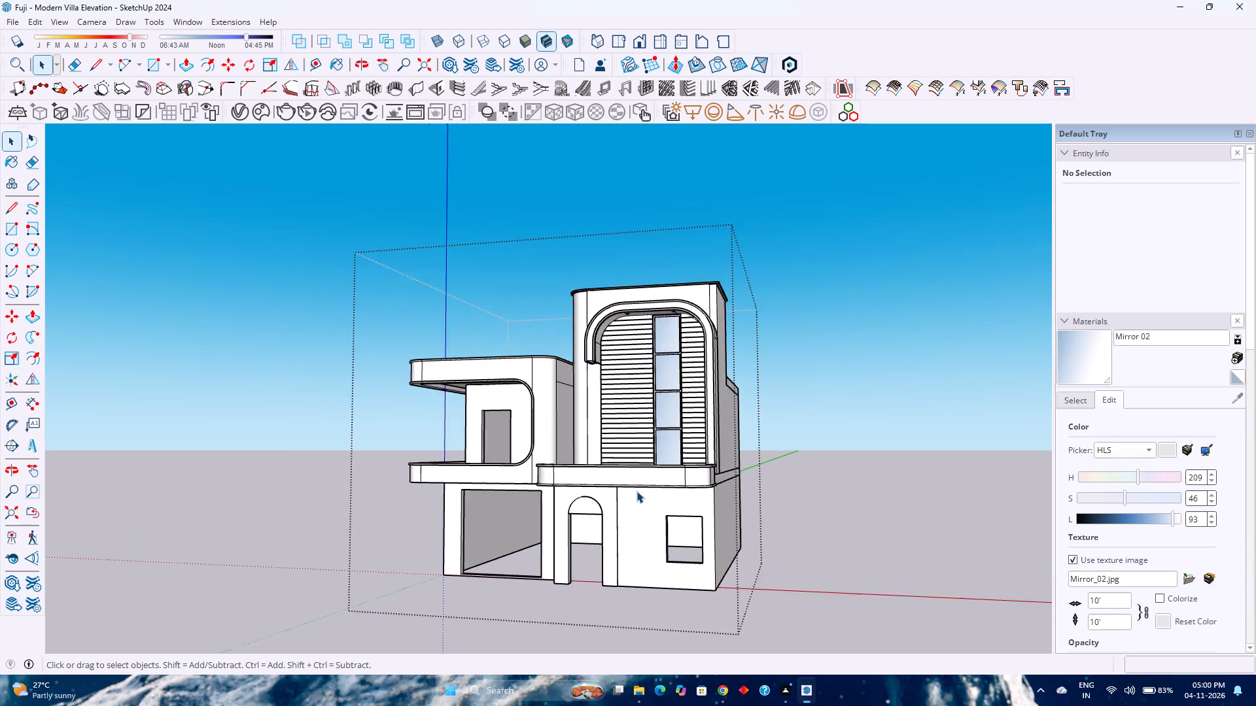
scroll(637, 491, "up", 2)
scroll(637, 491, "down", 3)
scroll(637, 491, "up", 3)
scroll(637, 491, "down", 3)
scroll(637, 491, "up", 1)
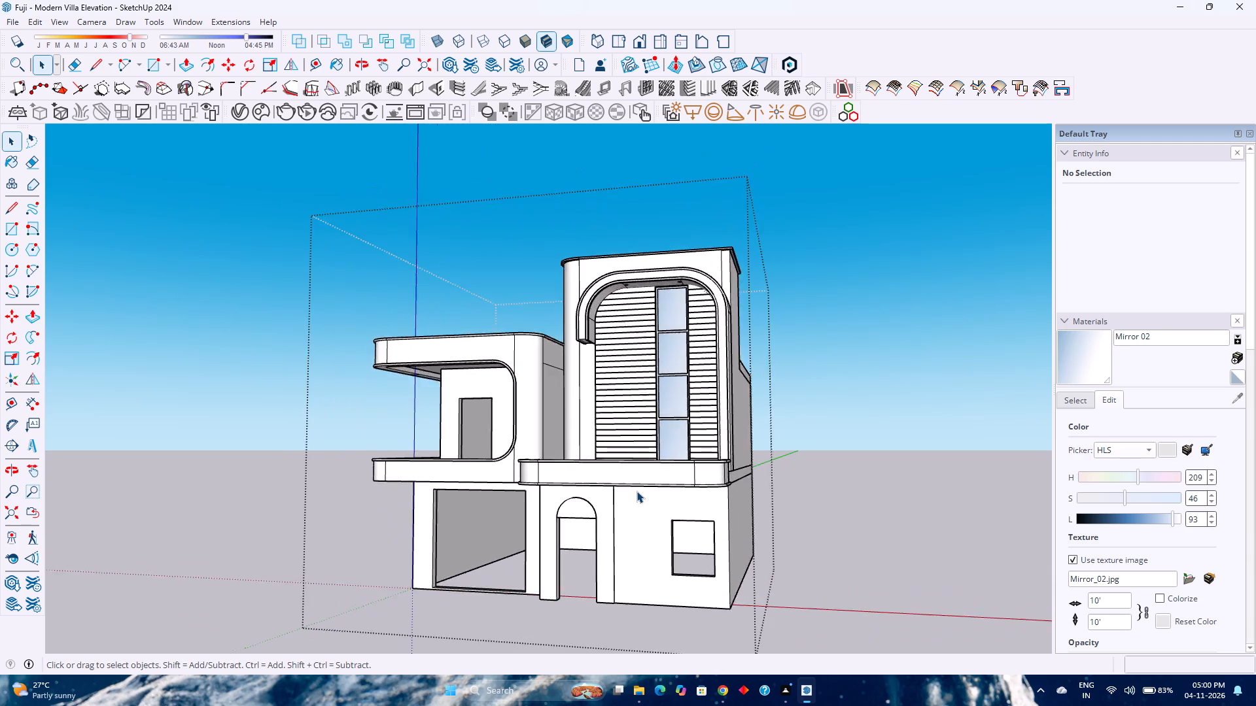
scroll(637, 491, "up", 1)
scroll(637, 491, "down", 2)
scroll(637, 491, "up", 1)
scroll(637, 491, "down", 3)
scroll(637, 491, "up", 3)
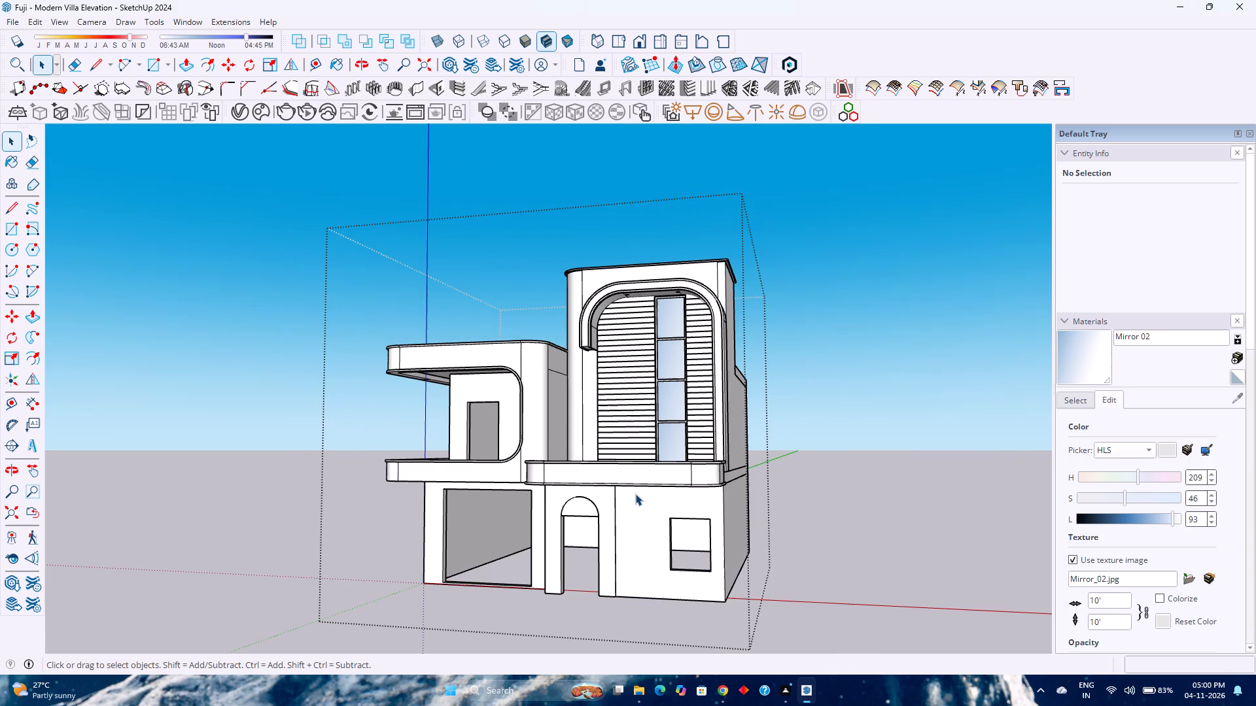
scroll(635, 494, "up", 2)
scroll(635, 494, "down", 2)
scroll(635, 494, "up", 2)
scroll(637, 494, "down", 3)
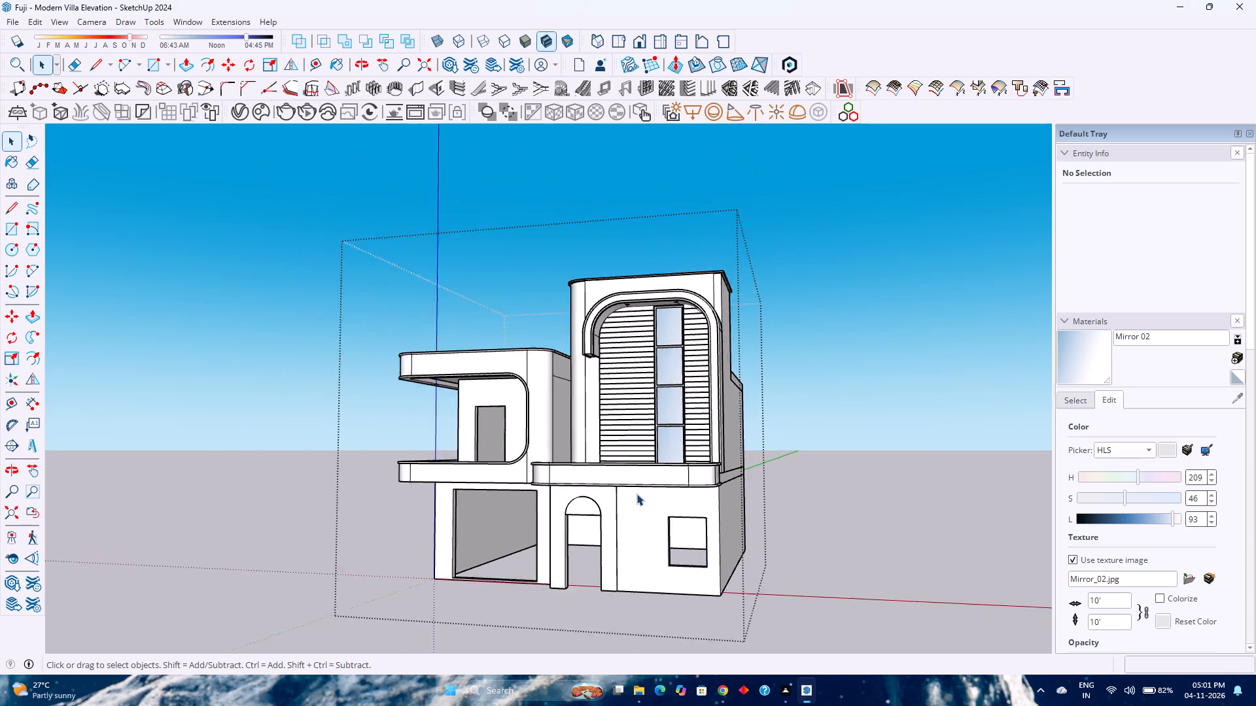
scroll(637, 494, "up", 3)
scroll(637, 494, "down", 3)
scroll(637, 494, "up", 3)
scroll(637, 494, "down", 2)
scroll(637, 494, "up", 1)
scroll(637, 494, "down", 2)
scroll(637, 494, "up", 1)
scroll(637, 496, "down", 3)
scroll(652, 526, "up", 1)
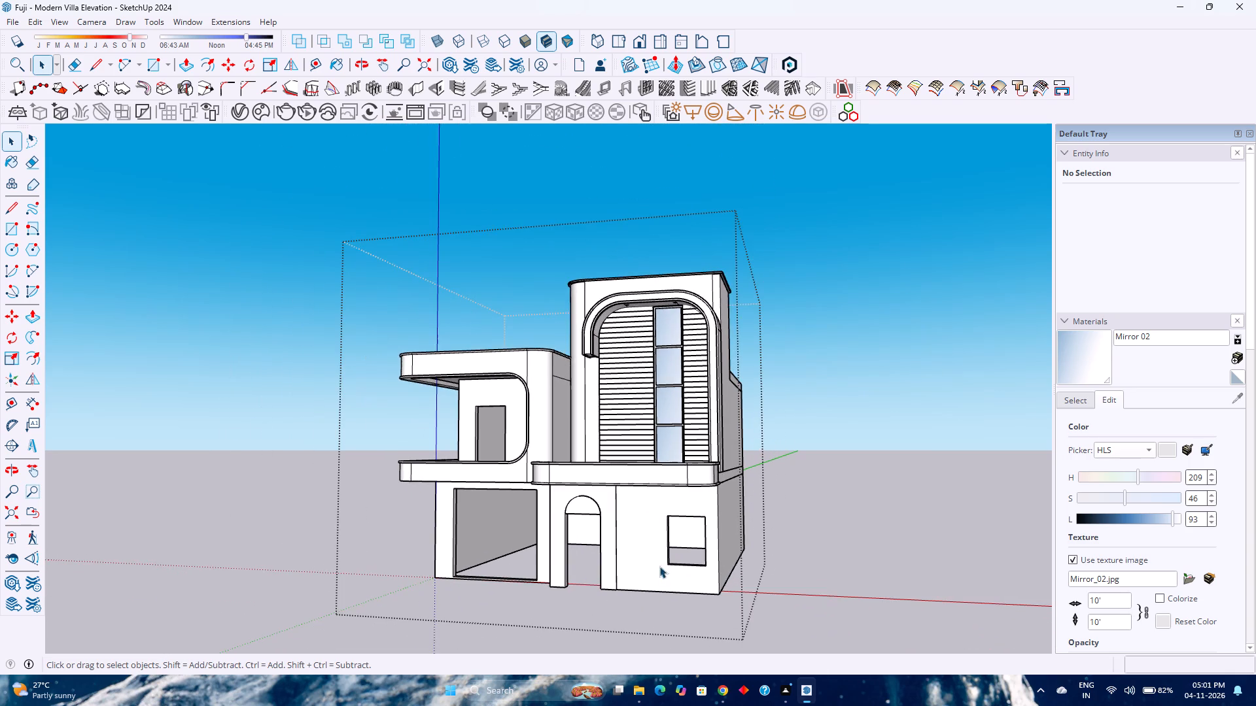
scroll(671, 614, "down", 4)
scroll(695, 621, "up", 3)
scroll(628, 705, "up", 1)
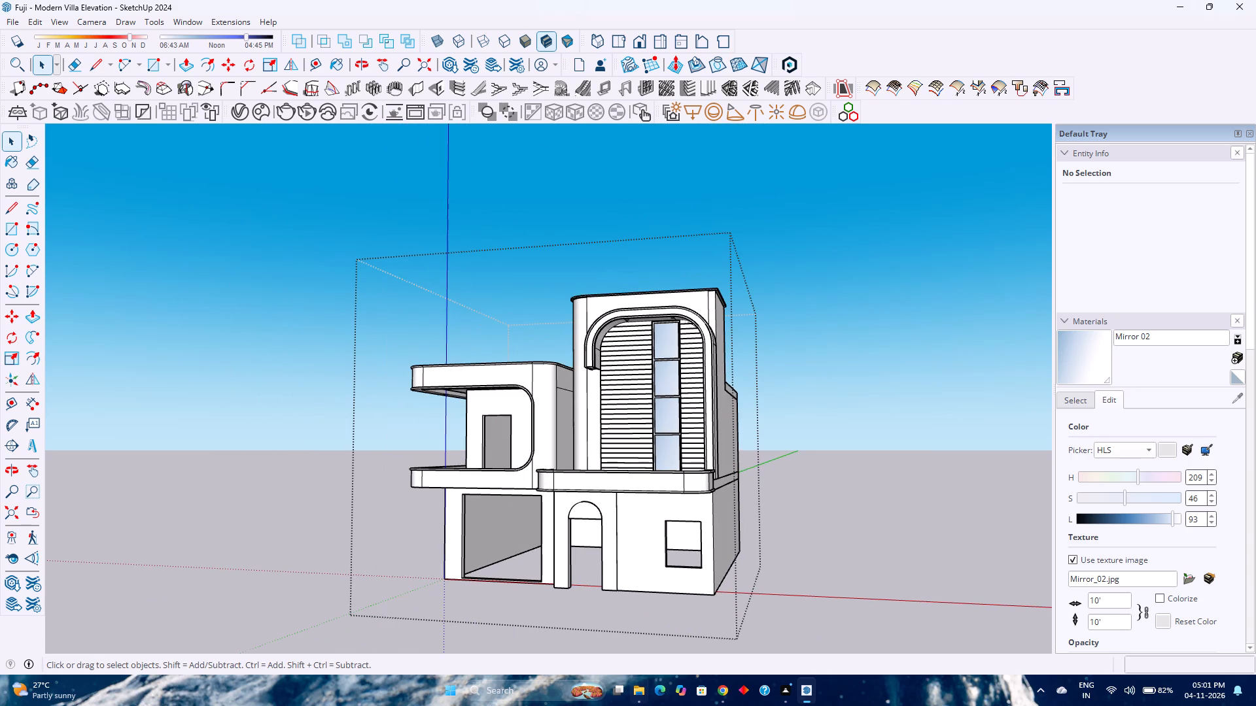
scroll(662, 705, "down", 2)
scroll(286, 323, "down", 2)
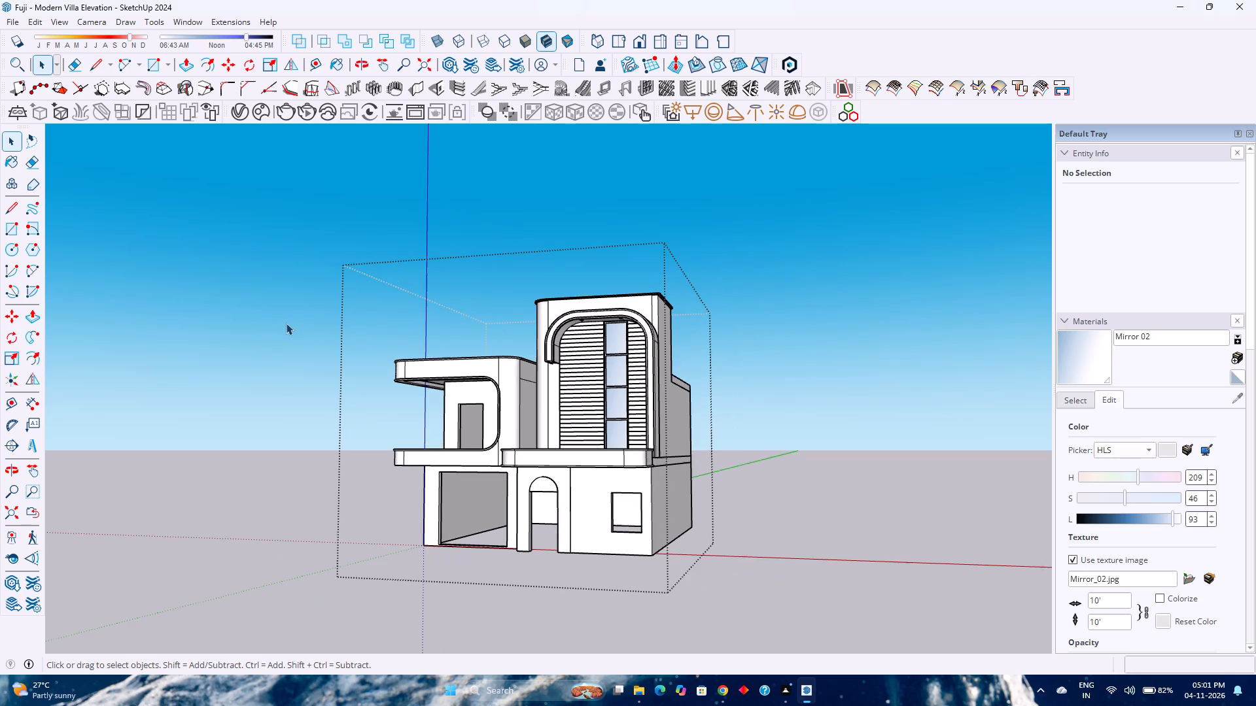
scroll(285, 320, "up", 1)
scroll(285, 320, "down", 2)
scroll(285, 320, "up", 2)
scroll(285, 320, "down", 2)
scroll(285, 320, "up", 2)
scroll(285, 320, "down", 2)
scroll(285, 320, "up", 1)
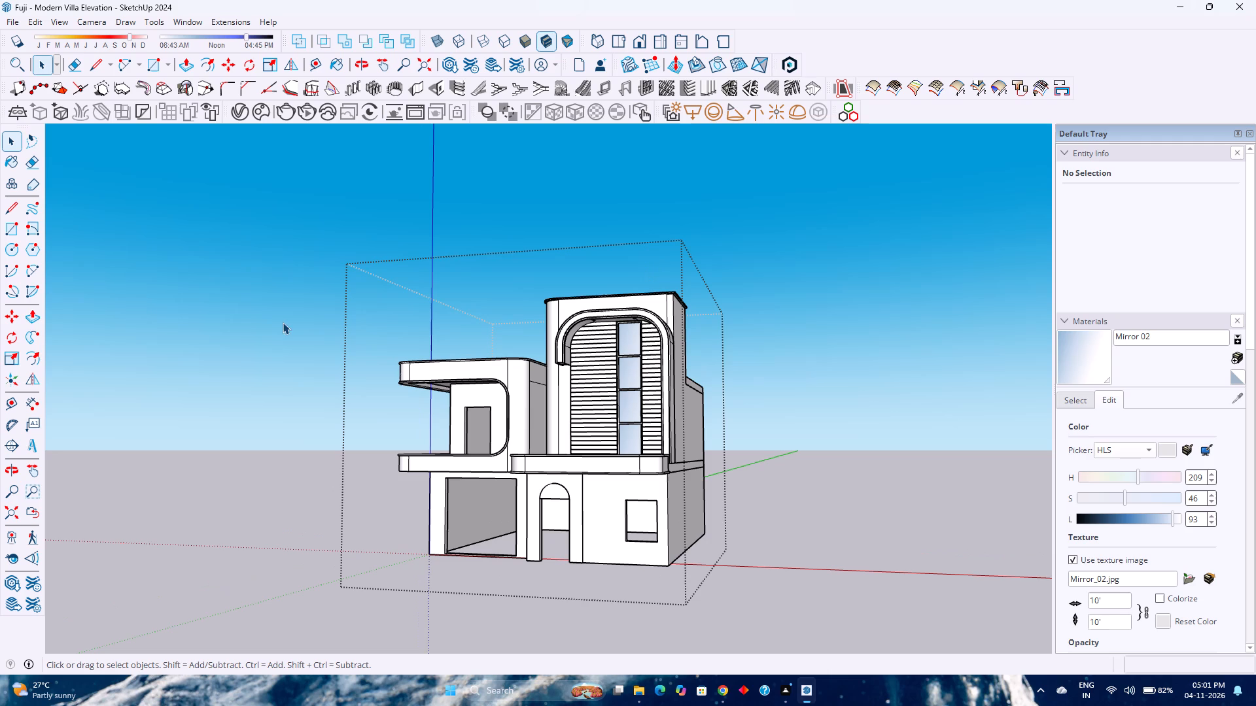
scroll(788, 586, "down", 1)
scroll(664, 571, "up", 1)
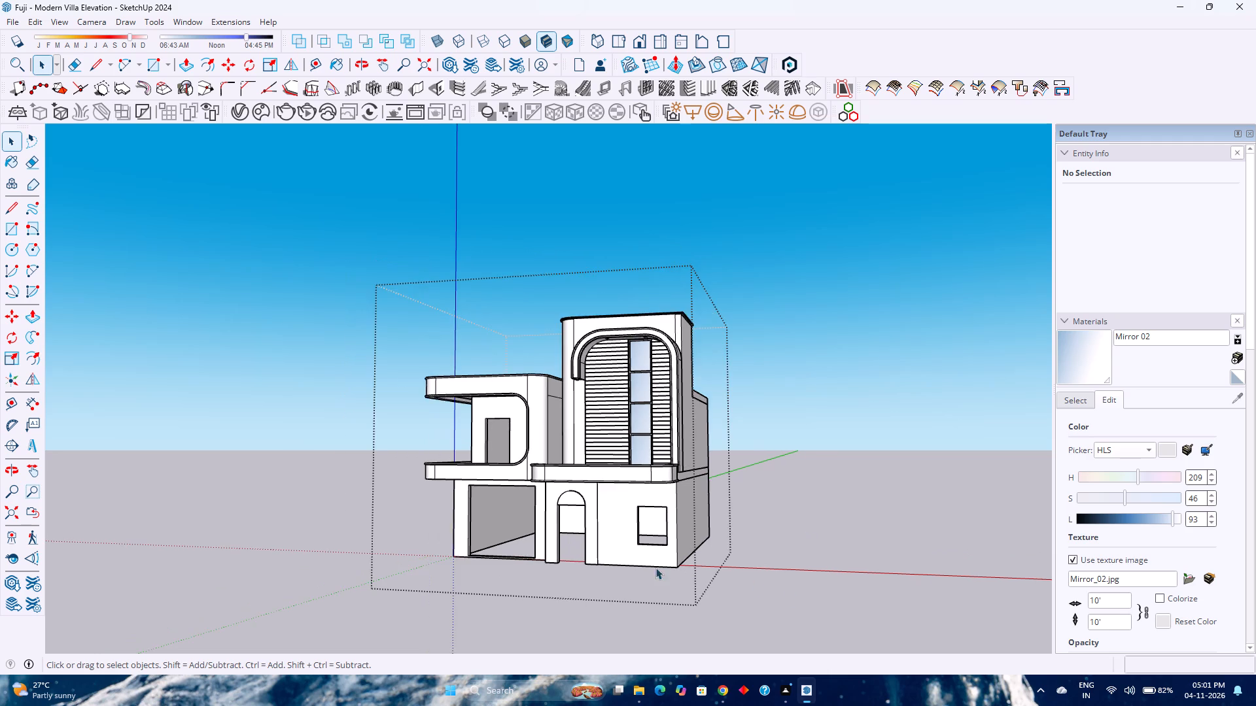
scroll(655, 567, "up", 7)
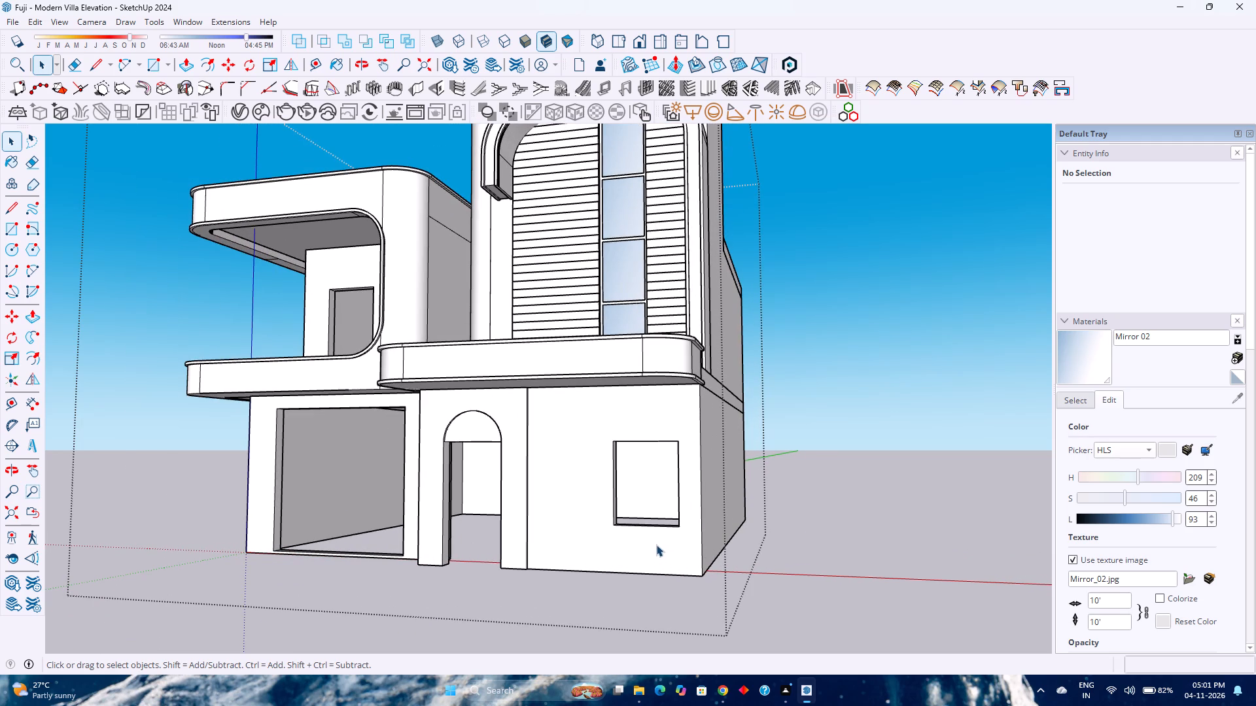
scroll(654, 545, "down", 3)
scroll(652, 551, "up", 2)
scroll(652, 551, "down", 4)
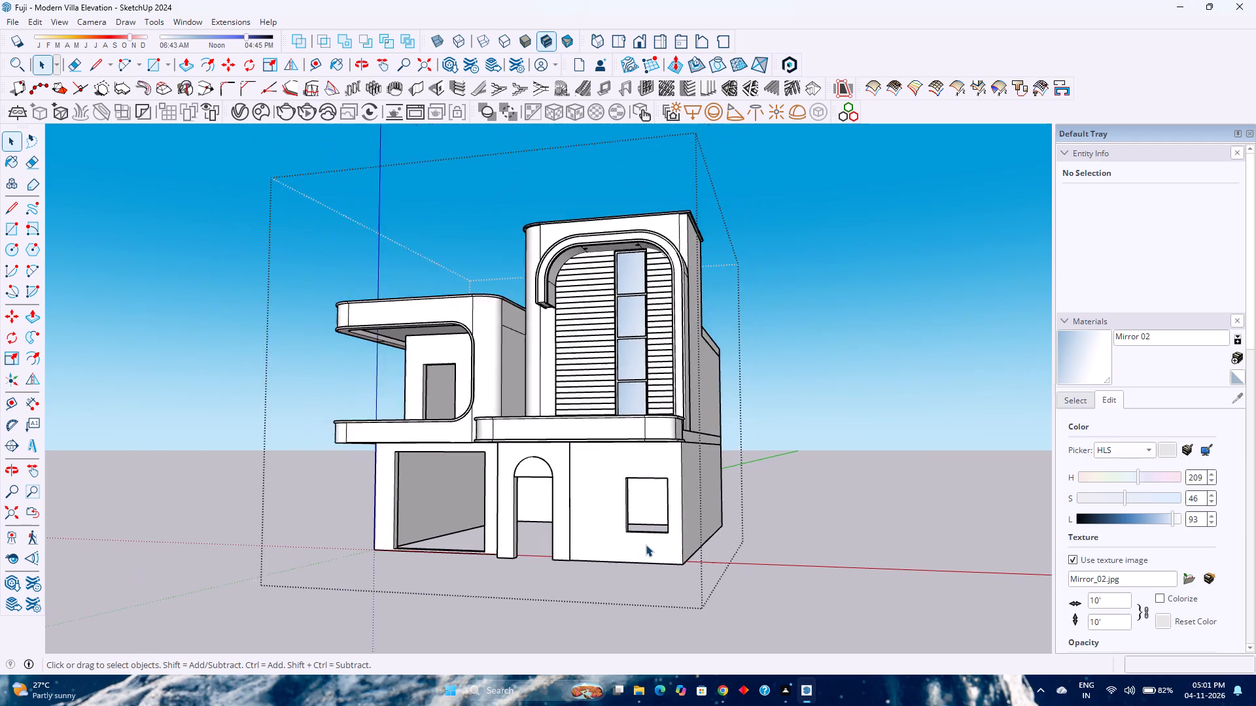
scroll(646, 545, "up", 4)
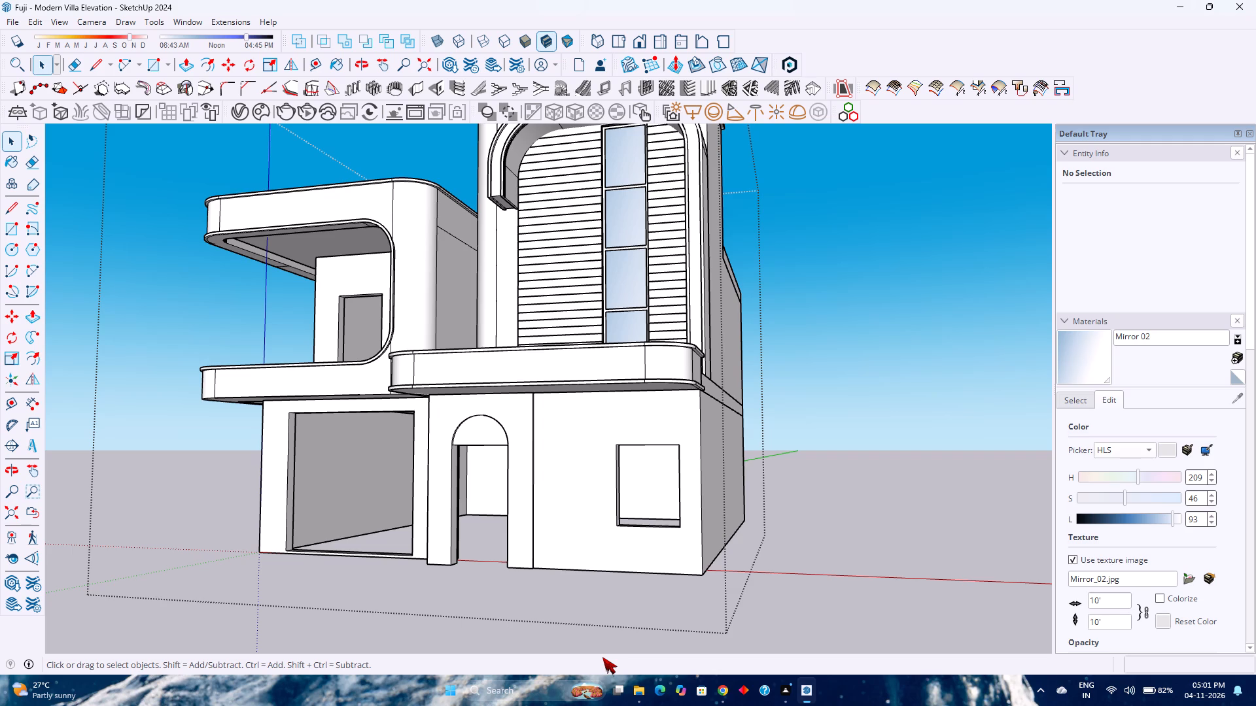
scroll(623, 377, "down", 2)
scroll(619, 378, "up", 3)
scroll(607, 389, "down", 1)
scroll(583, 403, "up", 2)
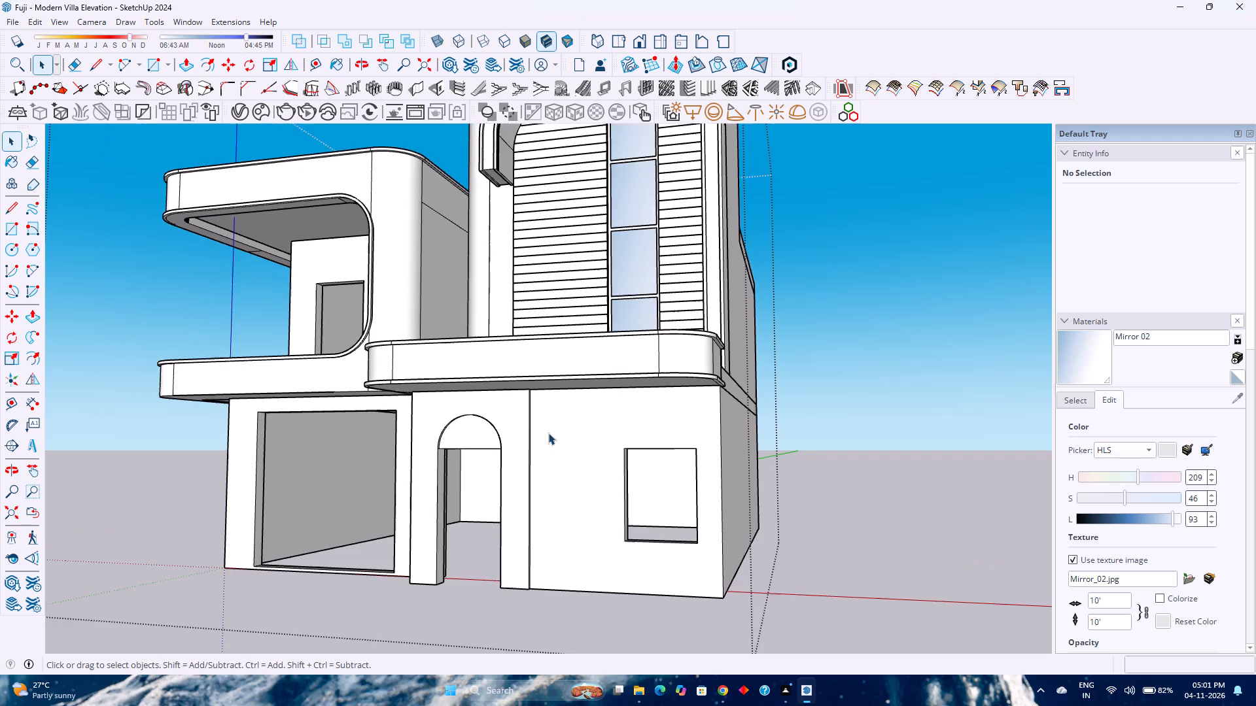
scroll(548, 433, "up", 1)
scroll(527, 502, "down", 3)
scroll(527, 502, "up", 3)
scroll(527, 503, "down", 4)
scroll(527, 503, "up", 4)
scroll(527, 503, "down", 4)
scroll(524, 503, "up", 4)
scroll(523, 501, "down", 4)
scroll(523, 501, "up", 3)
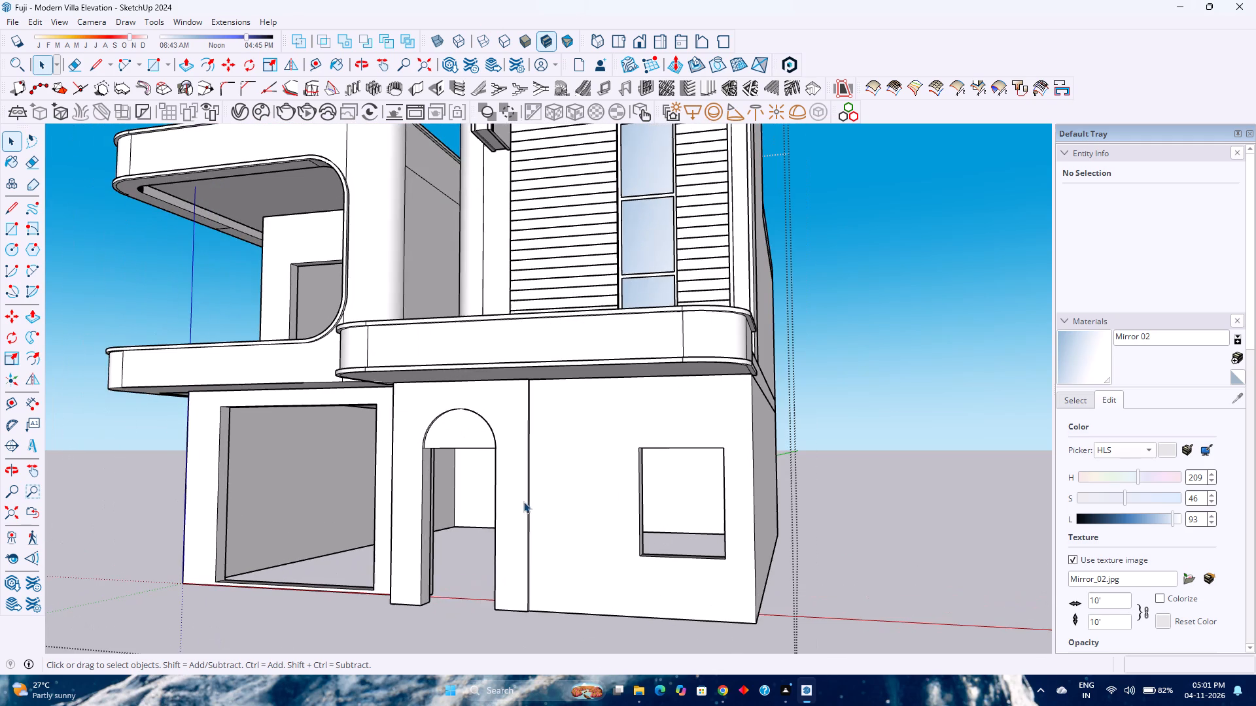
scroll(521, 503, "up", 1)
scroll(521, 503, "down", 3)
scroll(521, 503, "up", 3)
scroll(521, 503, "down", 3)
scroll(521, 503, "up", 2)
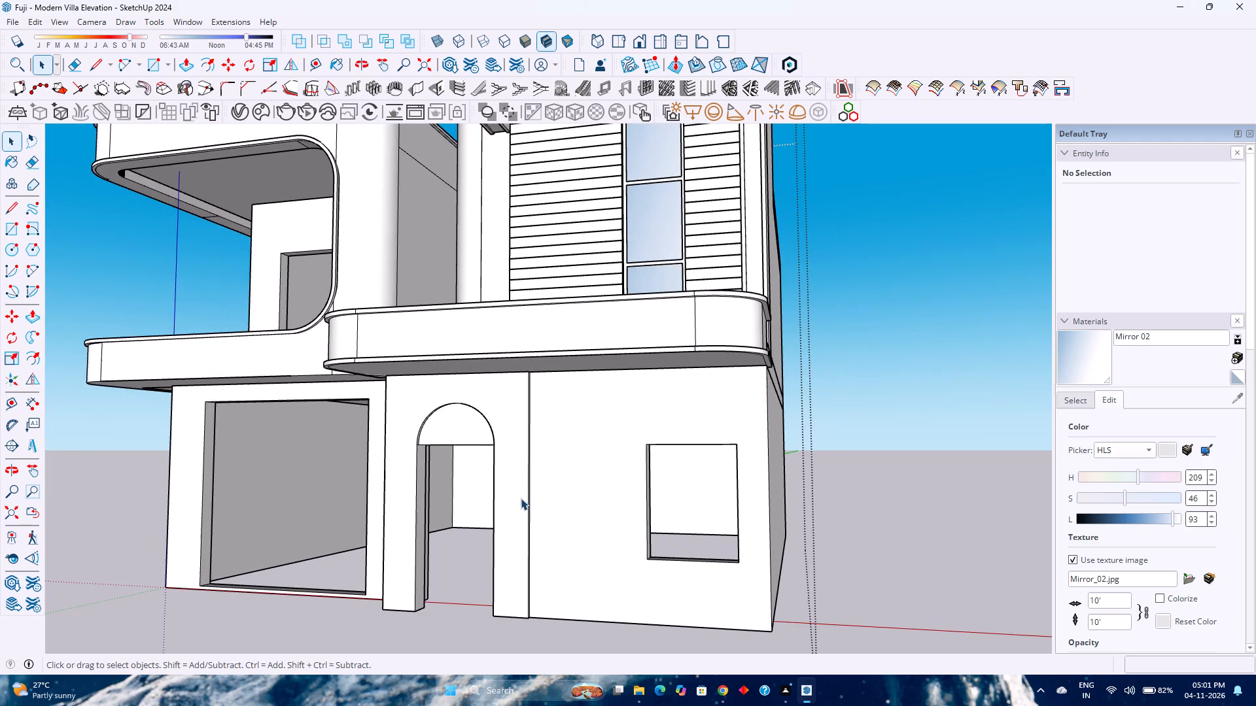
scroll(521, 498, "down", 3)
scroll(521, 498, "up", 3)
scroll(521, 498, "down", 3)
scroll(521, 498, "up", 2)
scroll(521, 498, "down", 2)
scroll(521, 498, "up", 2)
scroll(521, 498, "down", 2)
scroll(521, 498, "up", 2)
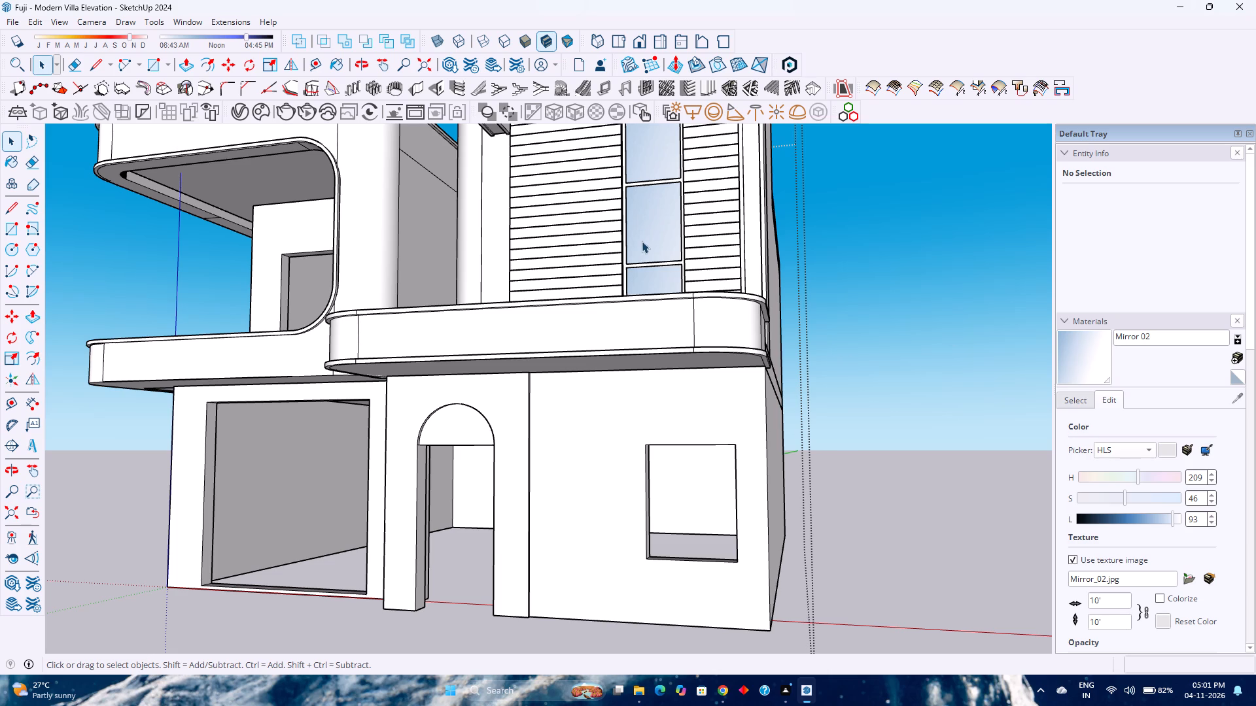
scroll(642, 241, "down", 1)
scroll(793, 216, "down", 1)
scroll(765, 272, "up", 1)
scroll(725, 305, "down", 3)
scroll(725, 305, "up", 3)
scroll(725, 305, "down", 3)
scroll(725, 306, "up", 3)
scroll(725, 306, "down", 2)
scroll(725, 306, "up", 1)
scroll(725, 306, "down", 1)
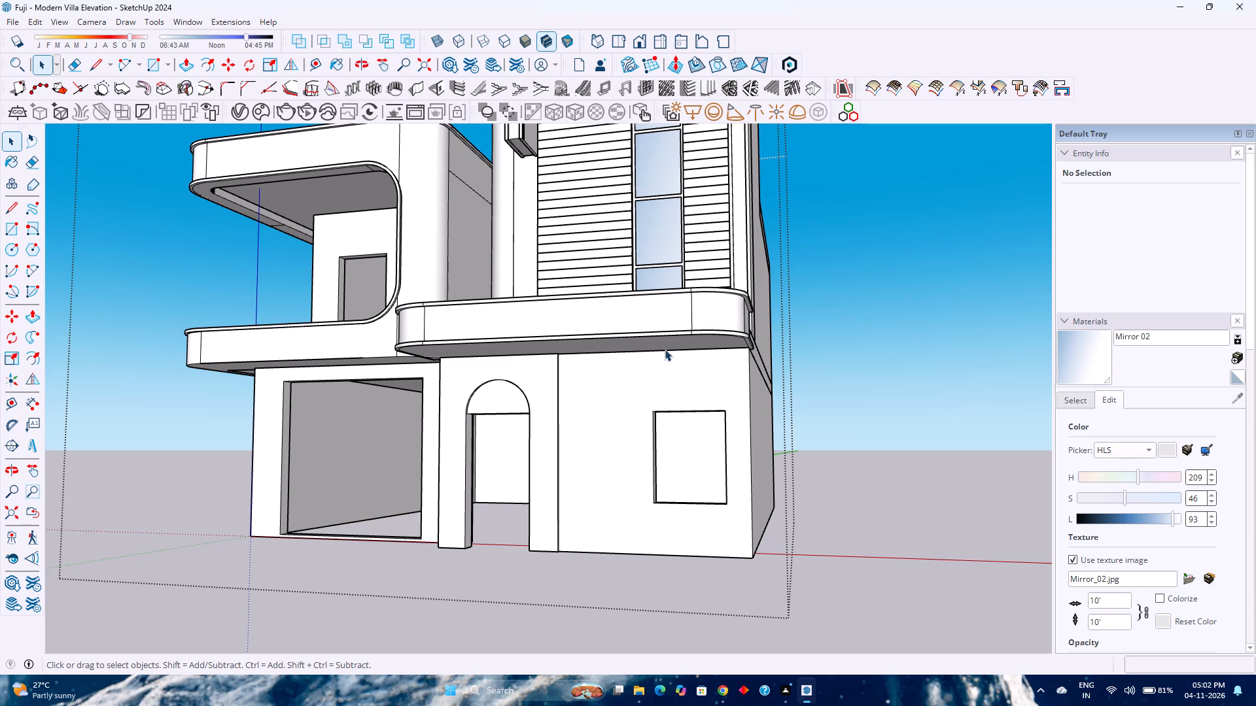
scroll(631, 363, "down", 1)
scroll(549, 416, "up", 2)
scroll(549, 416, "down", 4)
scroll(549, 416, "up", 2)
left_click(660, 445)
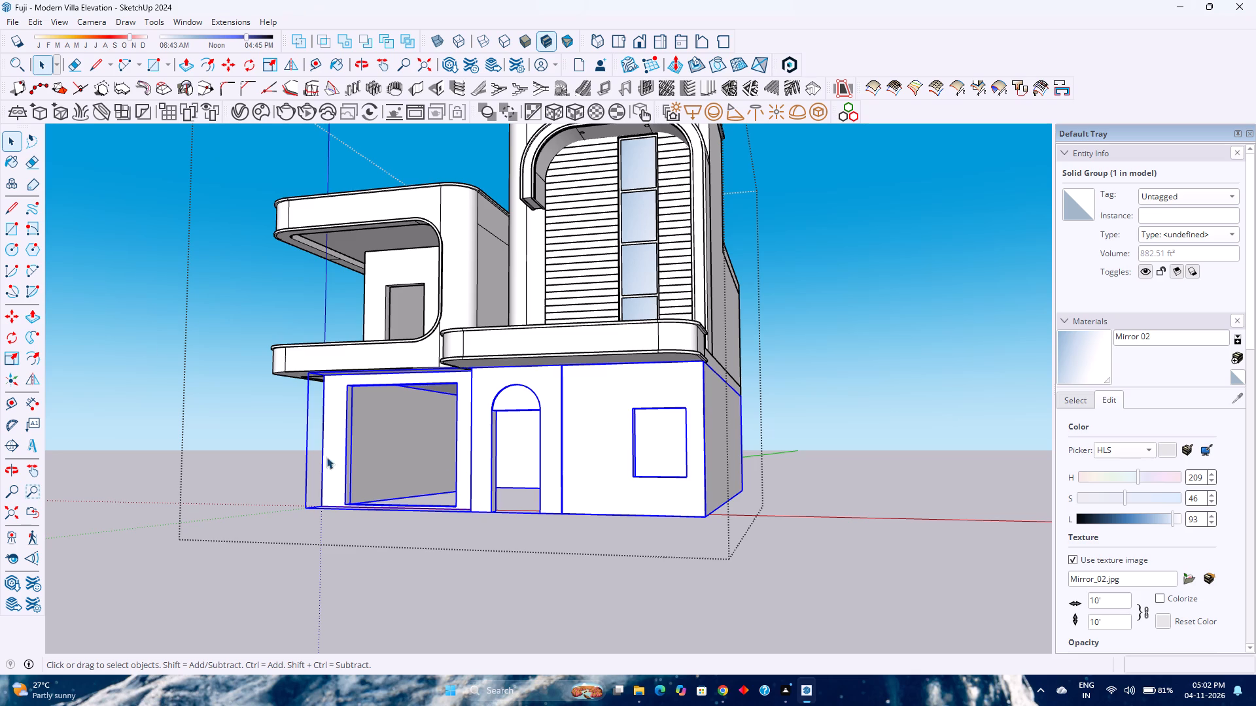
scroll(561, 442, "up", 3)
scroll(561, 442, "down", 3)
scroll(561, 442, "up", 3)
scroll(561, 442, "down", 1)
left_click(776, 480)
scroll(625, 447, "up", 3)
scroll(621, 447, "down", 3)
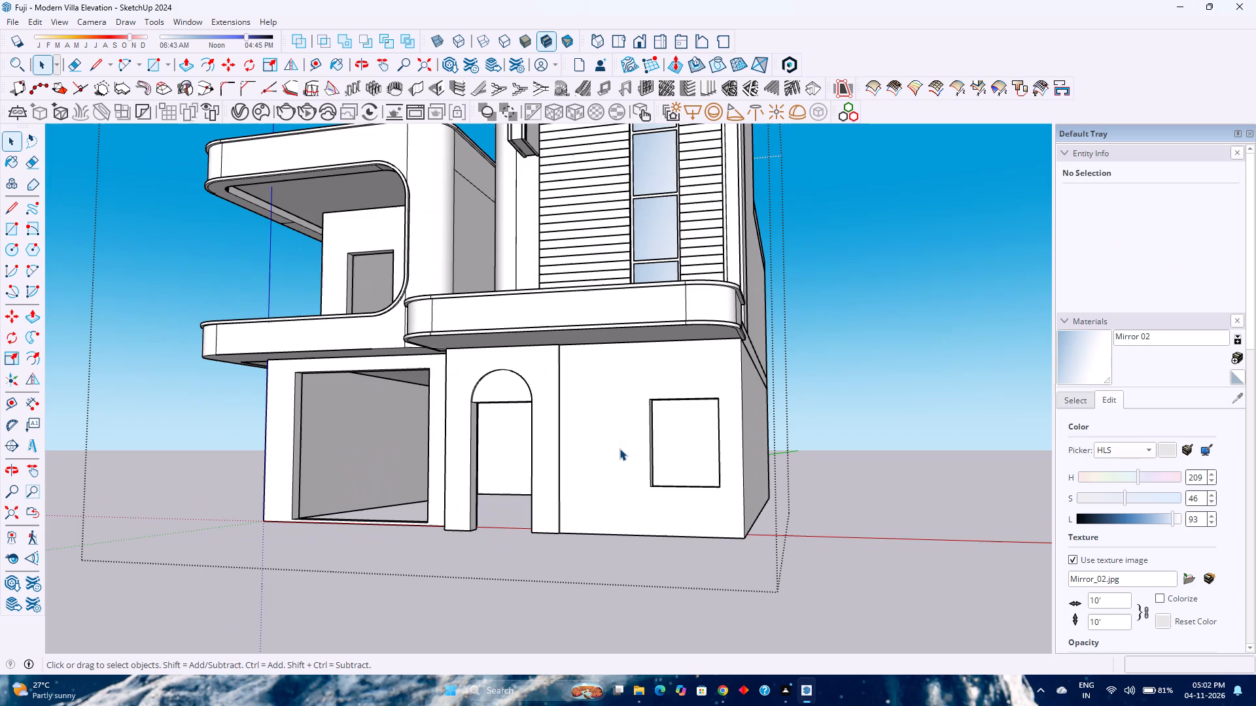
Open the ground-floor wall group and examine its front openings and long side wall.
double_click(617, 448)
scroll(604, 446, "down", 3)
scroll(608, 450, "up", 1)
middle_click_drag(604, 450, 457, 474)
middle_click_drag(448, 476, 434, 479)
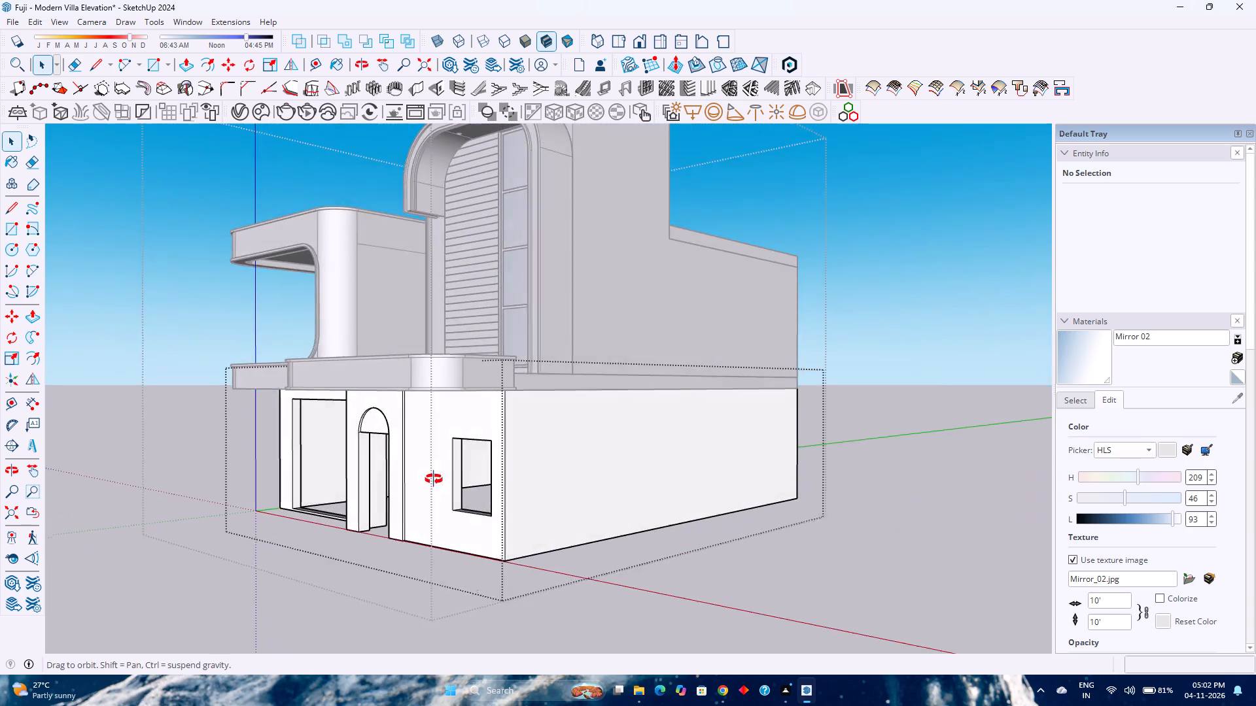
middle_click_drag(434, 479, 433, 493)
middle_click(484, 482)
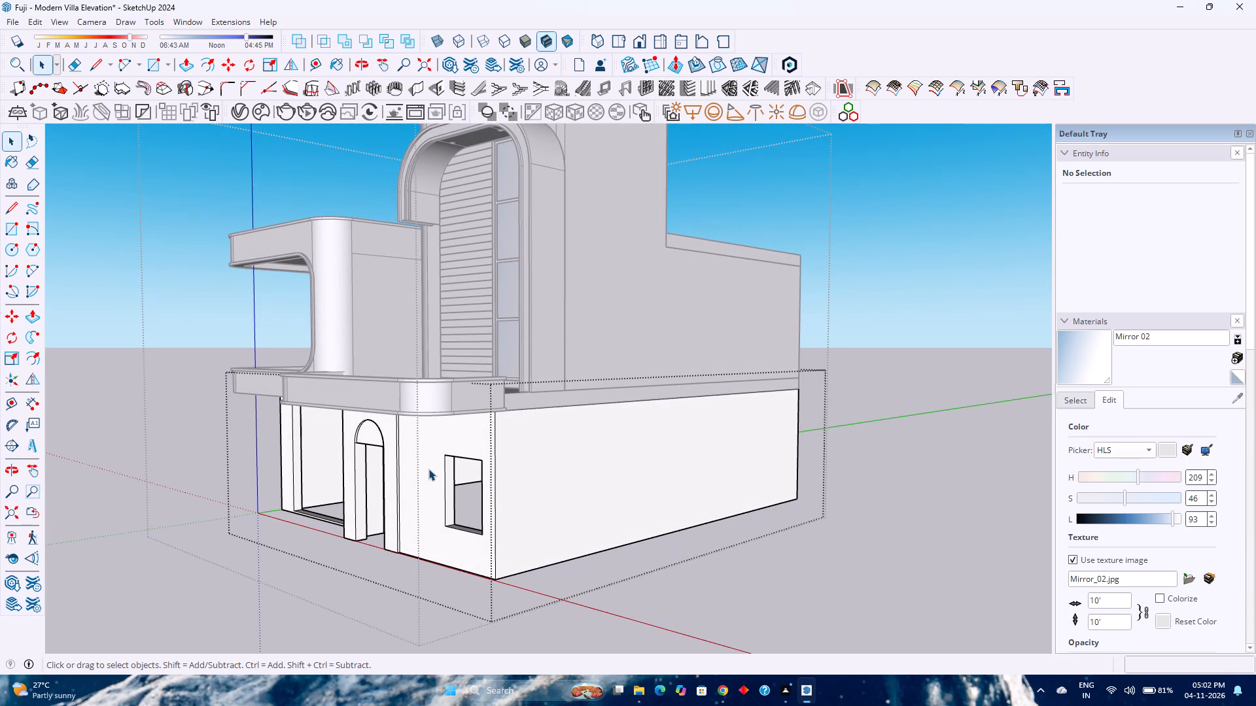
scroll(425, 469, "down", 2)
scroll(424, 469, "up", 2)
scroll(424, 469, "down", 2)
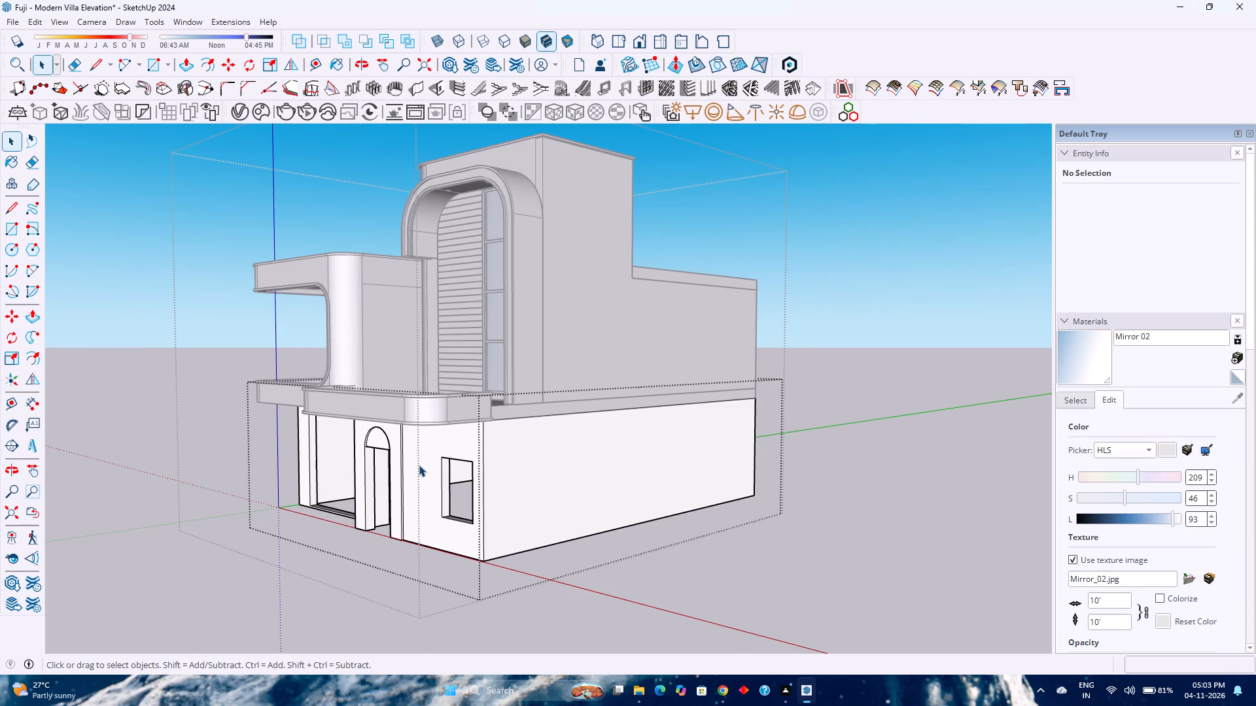
scroll(417, 465, "up", 1)
scroll(417, 465, "down", 3)
scroll(417, 465, "up", 2)
scroll(417, 465, "down", 2)
scroll(417, 465, "up", 2)
scroll(416, 465, "down", 3)
left_click(260, 487)
Examine the whole villa from the front, both sides and above, including the balcony parapets, roof terrace and slatted facade.
middle_click_drag(239, 486, 809, 548)
middle_click(809, 548)
middle_click(809, 548)
middle_click_drag(808, 548, 409, 509)
middle_click(408, 509)
scroll(387, 491, "down", 2)
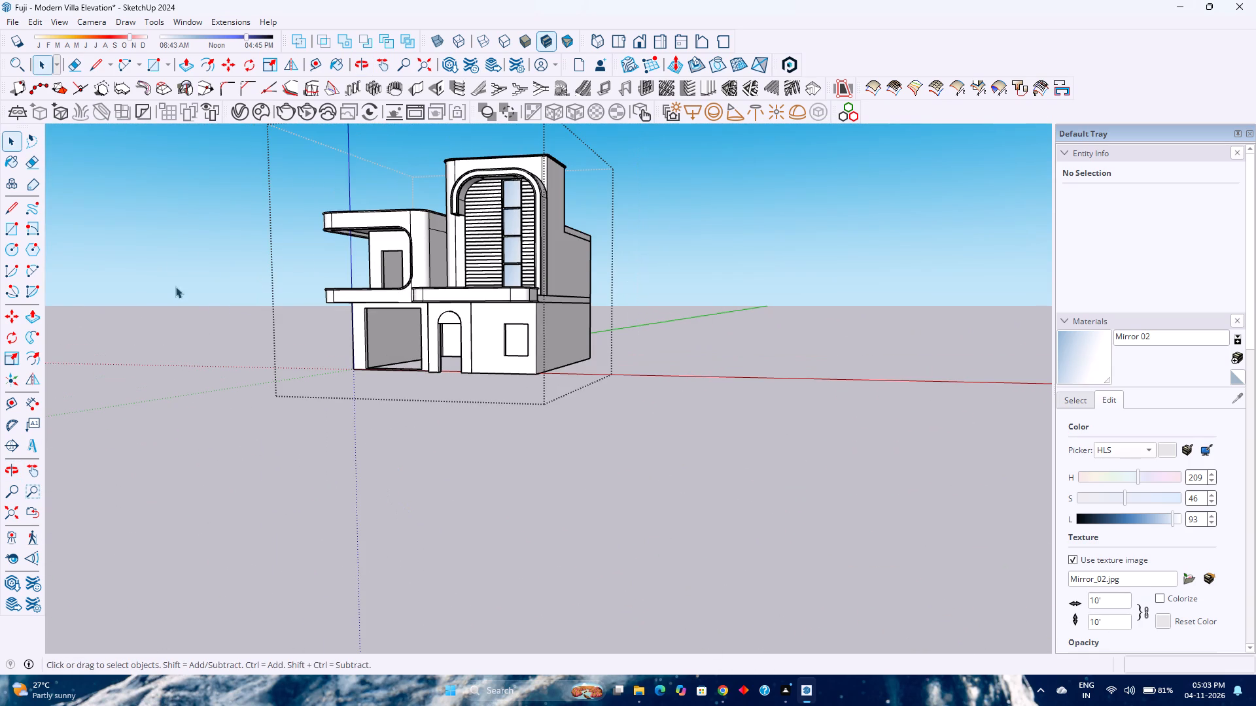
scroll(302, 212, "up", 5)
scroll(298, 231, "down", 1)
scroll(295, 260, "up", 4)
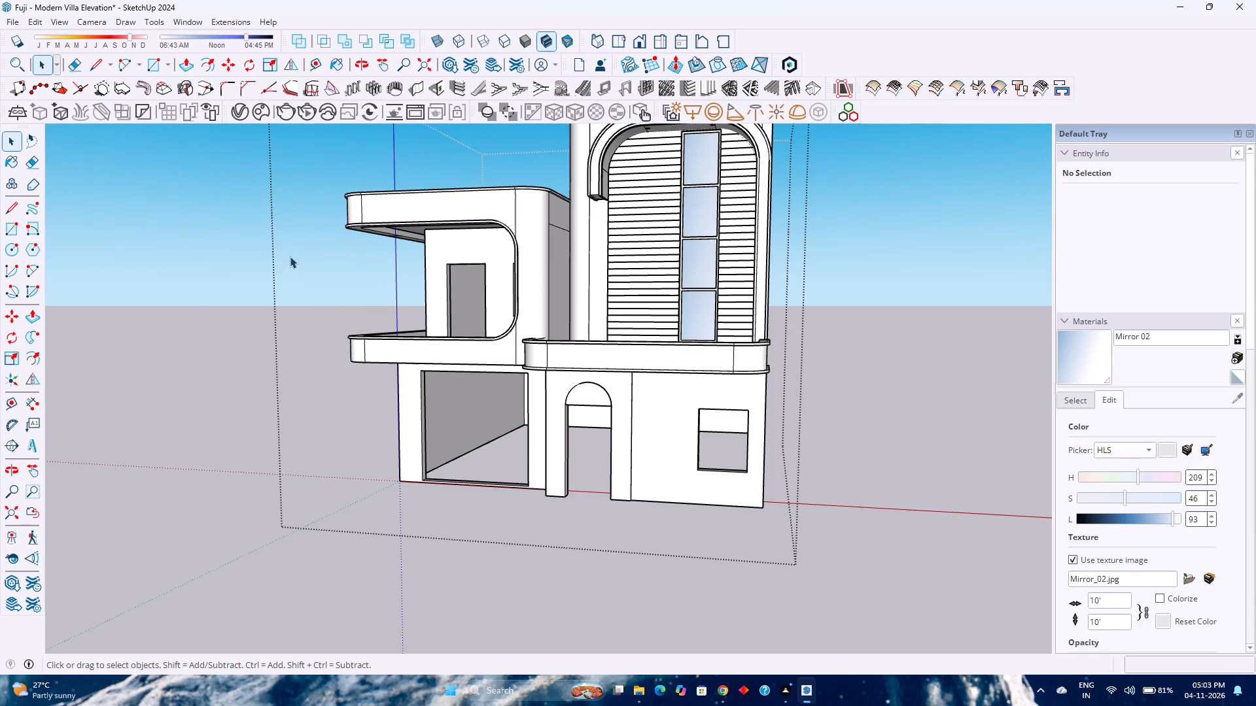
scroll(290, 256, "up", 2)
scroll(288, 255, "down", 1)
scroll(288, 255, "up", 5)
middle_click_drag(283, 256, 375, 378)
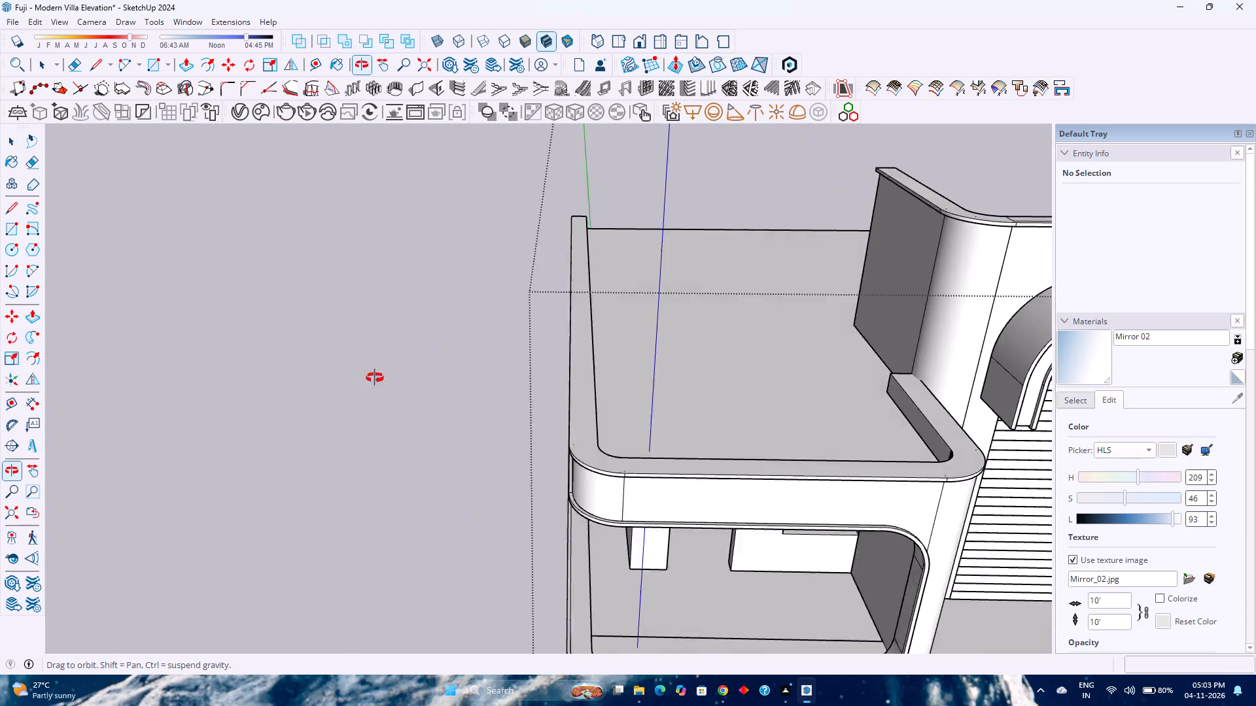
middle_click_drag(375, 378, 440, 278)
middle_click_drag(427, 249, 421, 242)
middle_click(418, 238)
middle_click(418, 238)
scroll(421, 249, "down", 10)
middle_click_drag(782, 398, 781, 398)
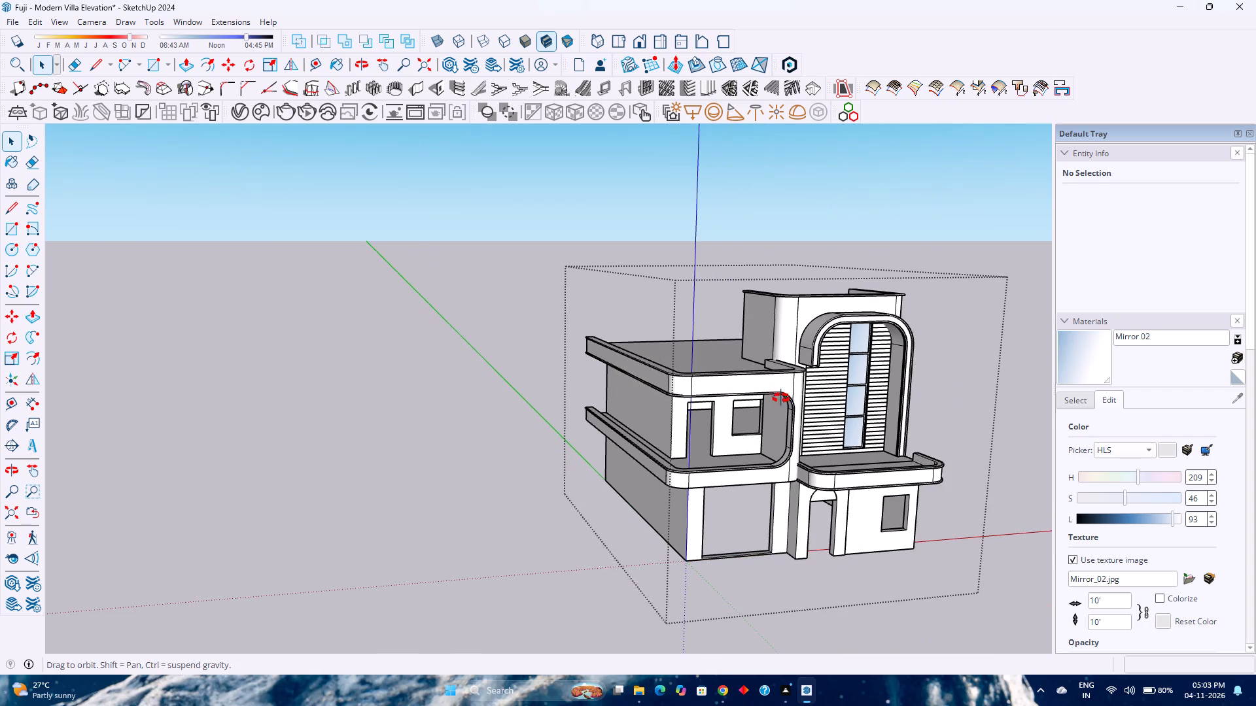
middle_click_drag(781, 398, 563, 329)
scroll(860, 415, "up", 2)
middle_click_drag(845, 416, 654, 426)
middle_click(654, 426)
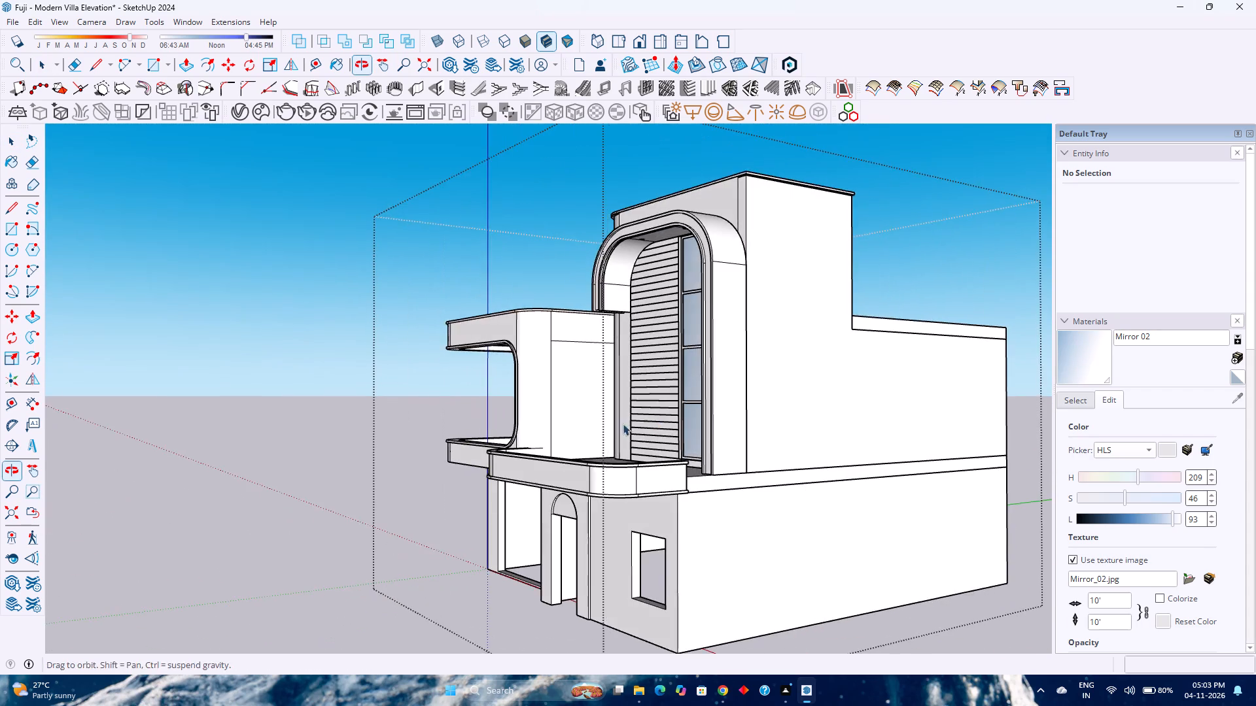
middle_click_drag(565, 412, 967, 441)
middle_click_drag(967, 438, 967, 414)
middle_click(967, 414)
scroll(968, 412, "up", 4)
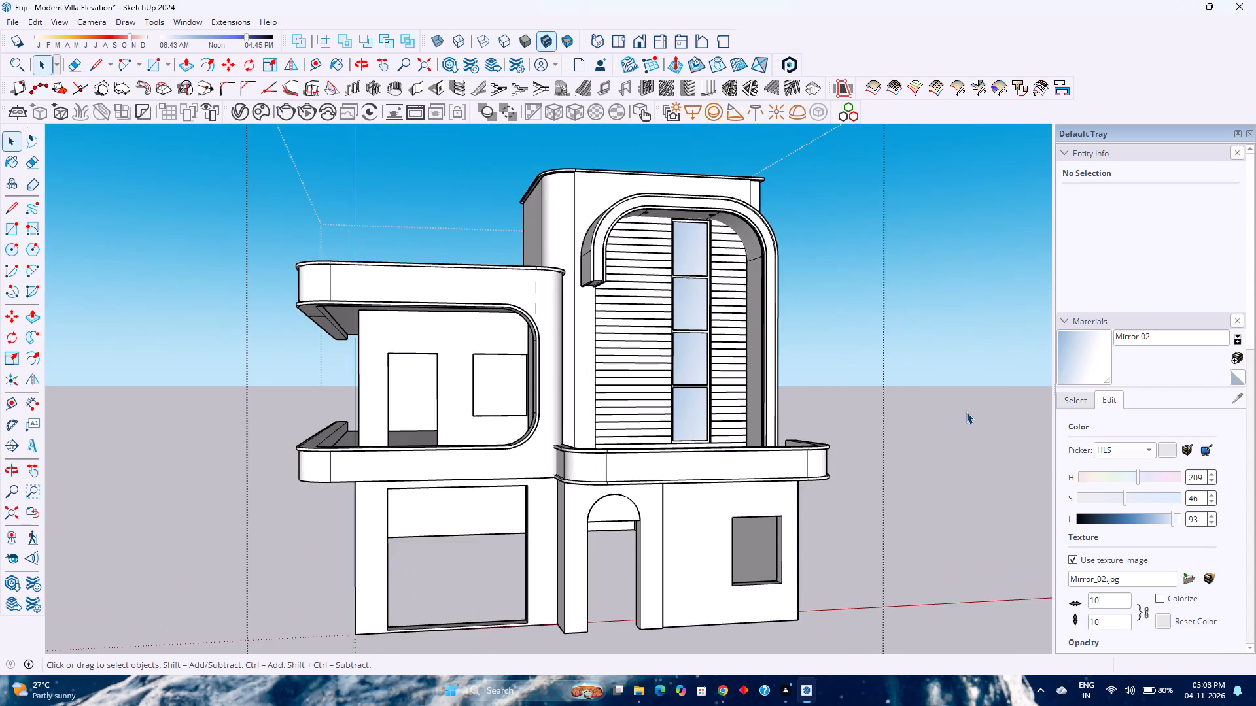
middle_click_drag(966, 412, 919, 415)
middle_click(919, 415)
scroll(831, 403, "up", 2)
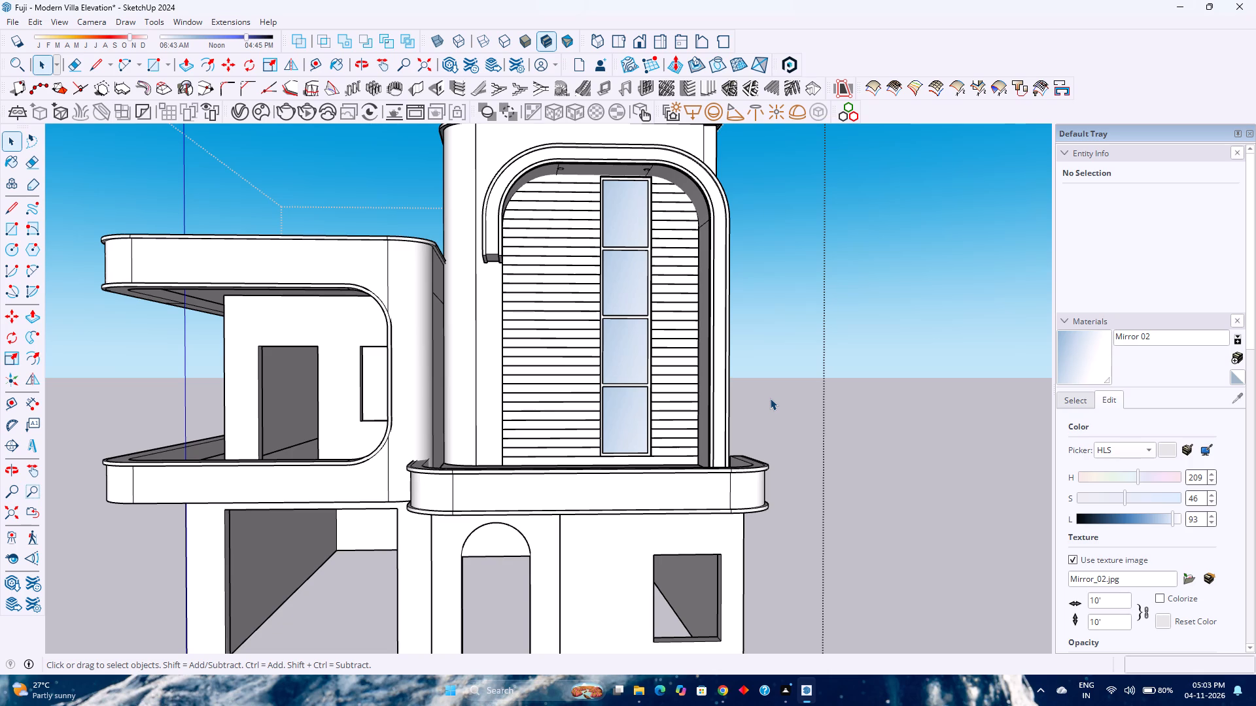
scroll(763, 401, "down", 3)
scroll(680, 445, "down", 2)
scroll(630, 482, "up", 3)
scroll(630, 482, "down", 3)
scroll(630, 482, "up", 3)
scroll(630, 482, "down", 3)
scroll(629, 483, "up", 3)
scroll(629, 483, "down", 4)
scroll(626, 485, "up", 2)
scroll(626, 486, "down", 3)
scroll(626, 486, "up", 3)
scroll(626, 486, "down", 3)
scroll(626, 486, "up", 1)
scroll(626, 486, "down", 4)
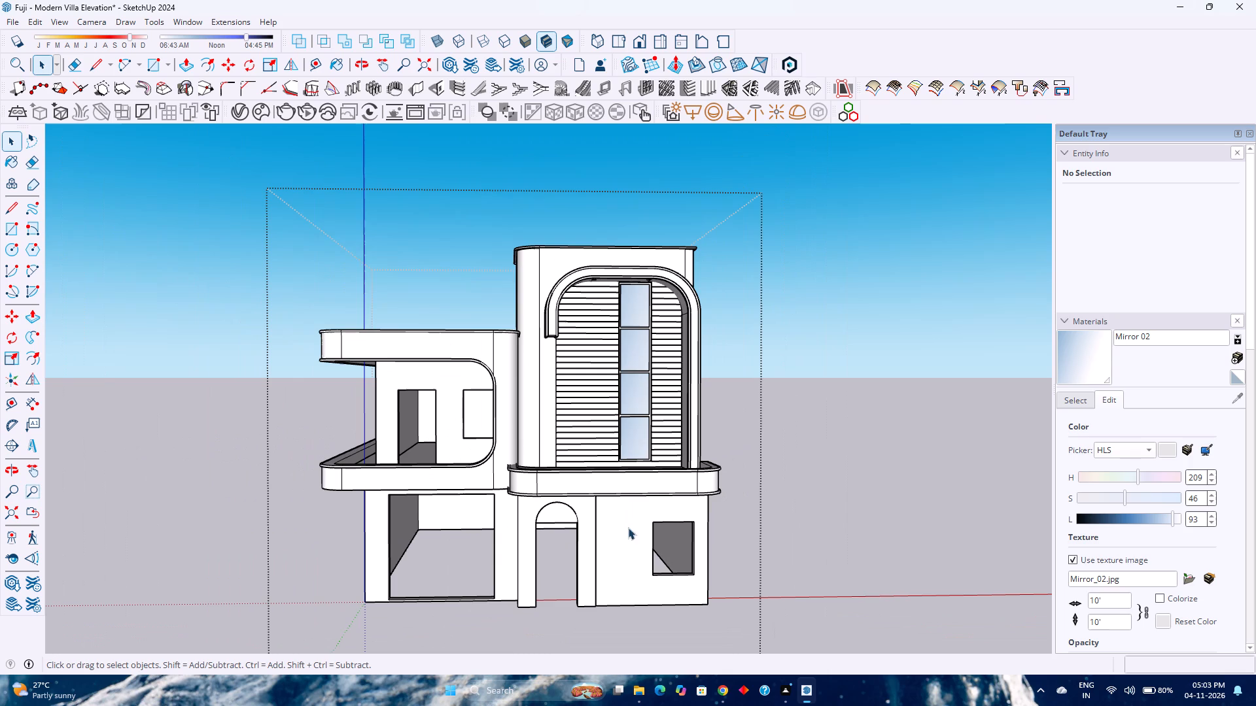
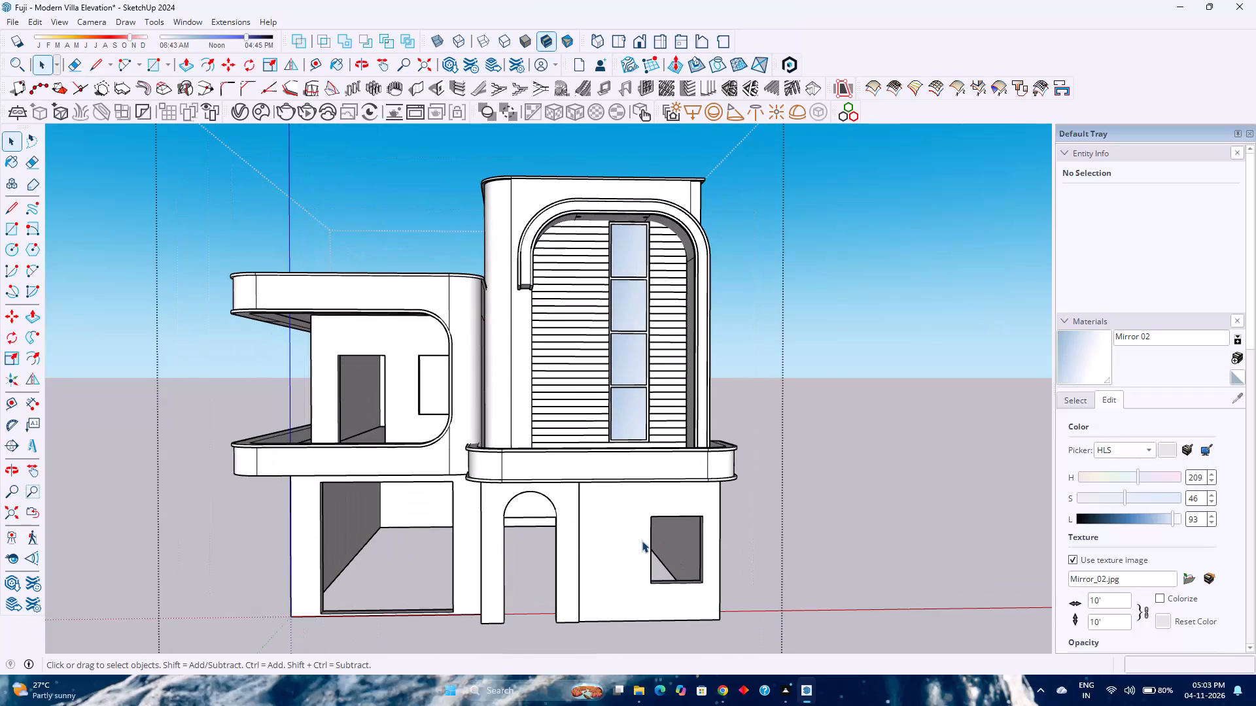
Examine the villa's overall massing from the front and along its long side wall.
scroll(642, 541, "down", 2)
scroll(642, 541, "up", 1)
scroll(642, 541, "down", 2)
scroll(643, 541, "up", 4)
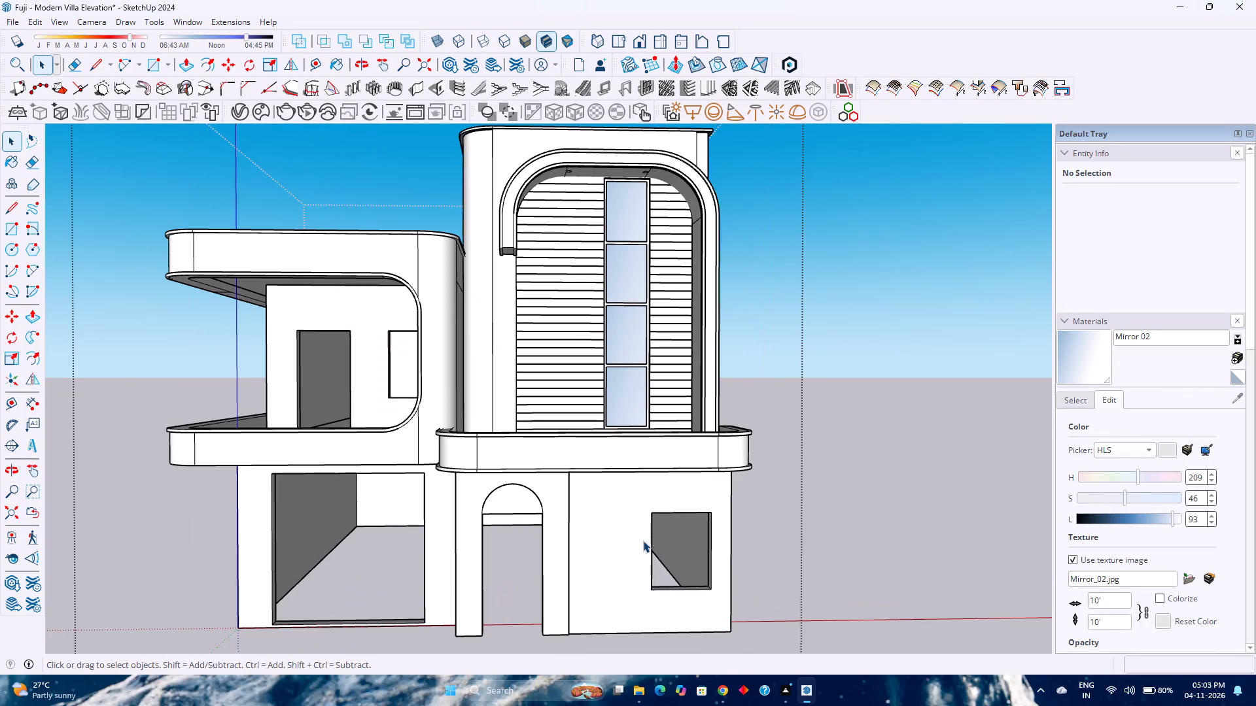
scroll(643, 541, "down", 3)
scroll(643, 541, "up", 1)
scroll(643, 541, "down", 2)
middle_click_drag(771, 540, 678, 522)
middle_click(674, 521)
middle_click_drag(666, 520, 657, 520)
middle_click(653, 519)
scroll(640, 515, "down", 3)
scroll(640, 515, "up", 3)
scroll(684, 522, "down", 3)
middle_click_drag(746, 546, 591, 531)
scroll(589, 530, "up", 1)
scroll(589, 529, "down", 3)
scroll(589, 529, "up", 2)
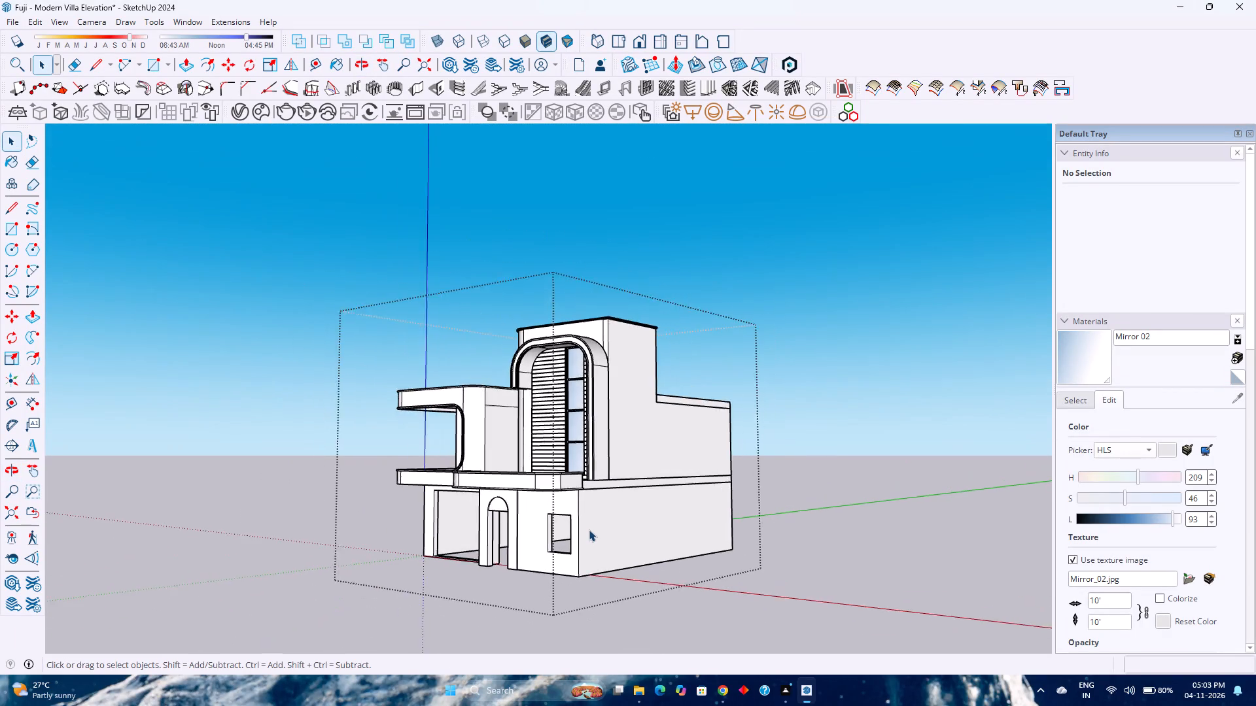
scroll(589, 529, "down", 2)
scroll(589, 529, "up", 3)
scroll(587, 529, "down", 3)
scroll(833, 522, "up", 6)
middle_click_drag(802, 529, 899, 526)
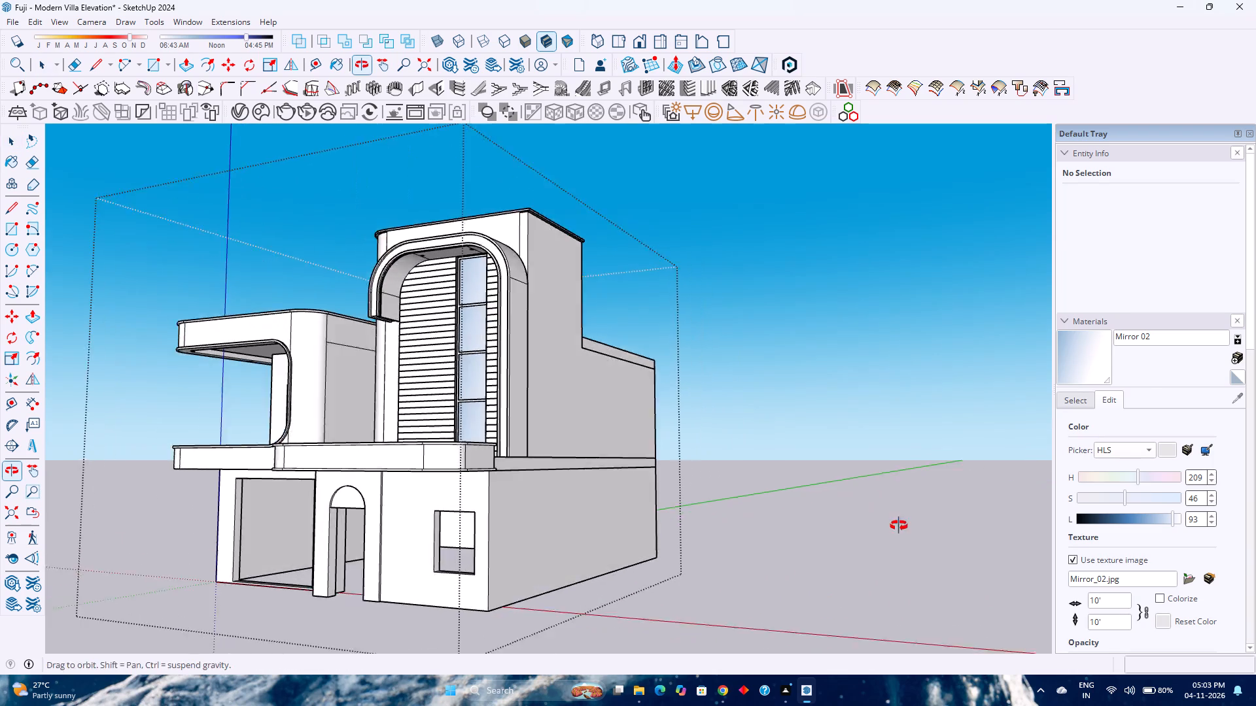
middle_click_drag(899, 526, 899, 525)
middle_click(899, 525)
middle_click(899, 525)
scroll(843, 511, "down", 3)
scroll(415, 510, "down", 6)
middle_click_drag(257, 422, 601, 465)
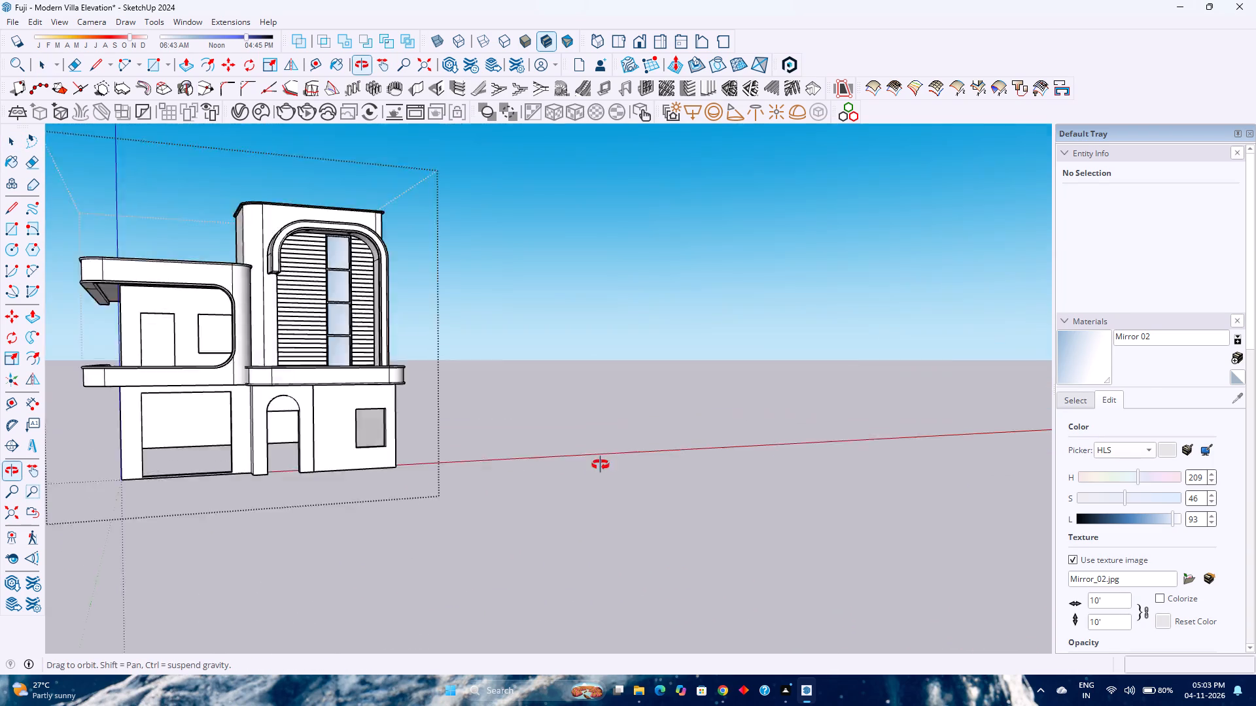
middle_click_drag(601, 465, 707, 465)
middle_click(707, 465)
scroll(708, 463, "down", 10)
middle_click_drag(695, 493, 458, 515)
middle_click_drag(458, 515, 451, 515)
middle_click_drag(451, 515, 394, 510)
middle_click(394, 510)
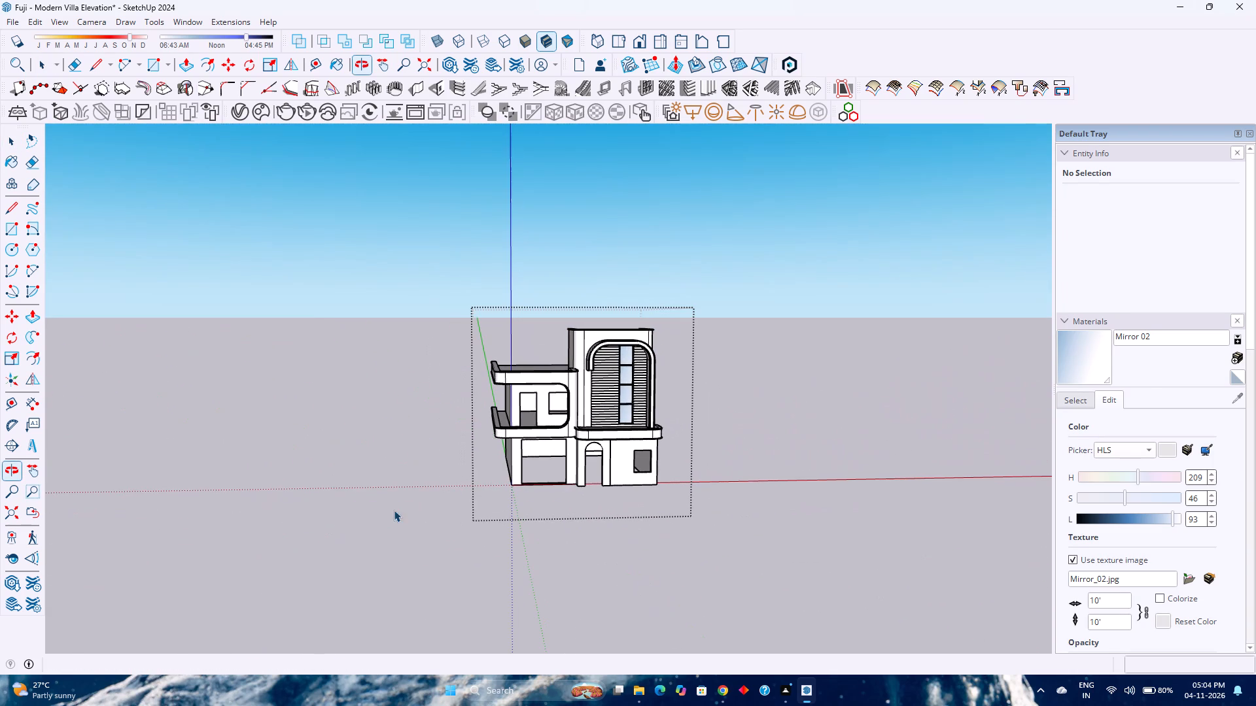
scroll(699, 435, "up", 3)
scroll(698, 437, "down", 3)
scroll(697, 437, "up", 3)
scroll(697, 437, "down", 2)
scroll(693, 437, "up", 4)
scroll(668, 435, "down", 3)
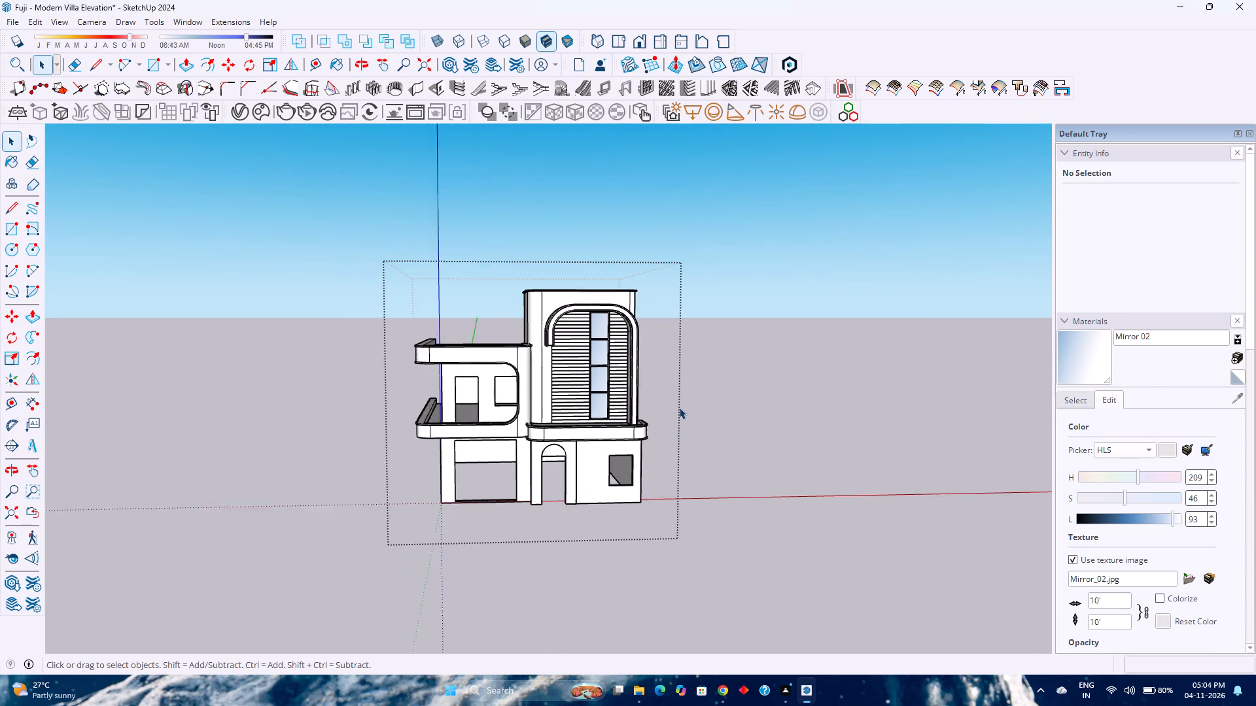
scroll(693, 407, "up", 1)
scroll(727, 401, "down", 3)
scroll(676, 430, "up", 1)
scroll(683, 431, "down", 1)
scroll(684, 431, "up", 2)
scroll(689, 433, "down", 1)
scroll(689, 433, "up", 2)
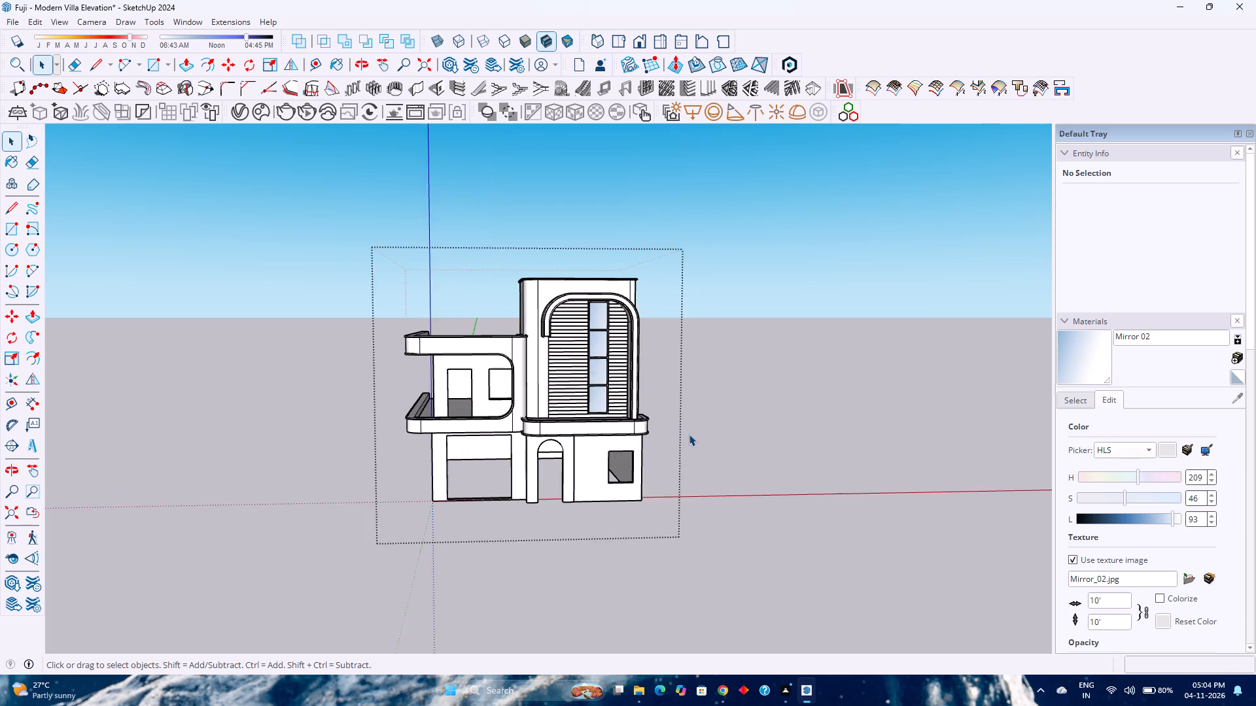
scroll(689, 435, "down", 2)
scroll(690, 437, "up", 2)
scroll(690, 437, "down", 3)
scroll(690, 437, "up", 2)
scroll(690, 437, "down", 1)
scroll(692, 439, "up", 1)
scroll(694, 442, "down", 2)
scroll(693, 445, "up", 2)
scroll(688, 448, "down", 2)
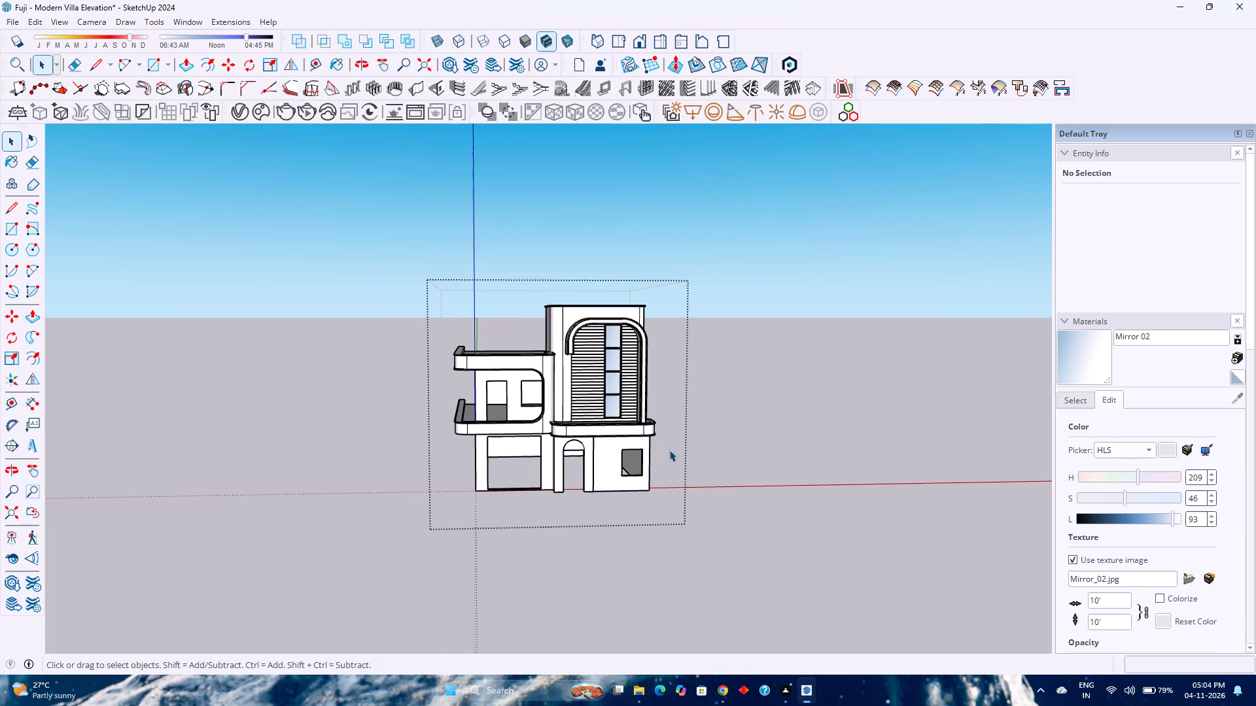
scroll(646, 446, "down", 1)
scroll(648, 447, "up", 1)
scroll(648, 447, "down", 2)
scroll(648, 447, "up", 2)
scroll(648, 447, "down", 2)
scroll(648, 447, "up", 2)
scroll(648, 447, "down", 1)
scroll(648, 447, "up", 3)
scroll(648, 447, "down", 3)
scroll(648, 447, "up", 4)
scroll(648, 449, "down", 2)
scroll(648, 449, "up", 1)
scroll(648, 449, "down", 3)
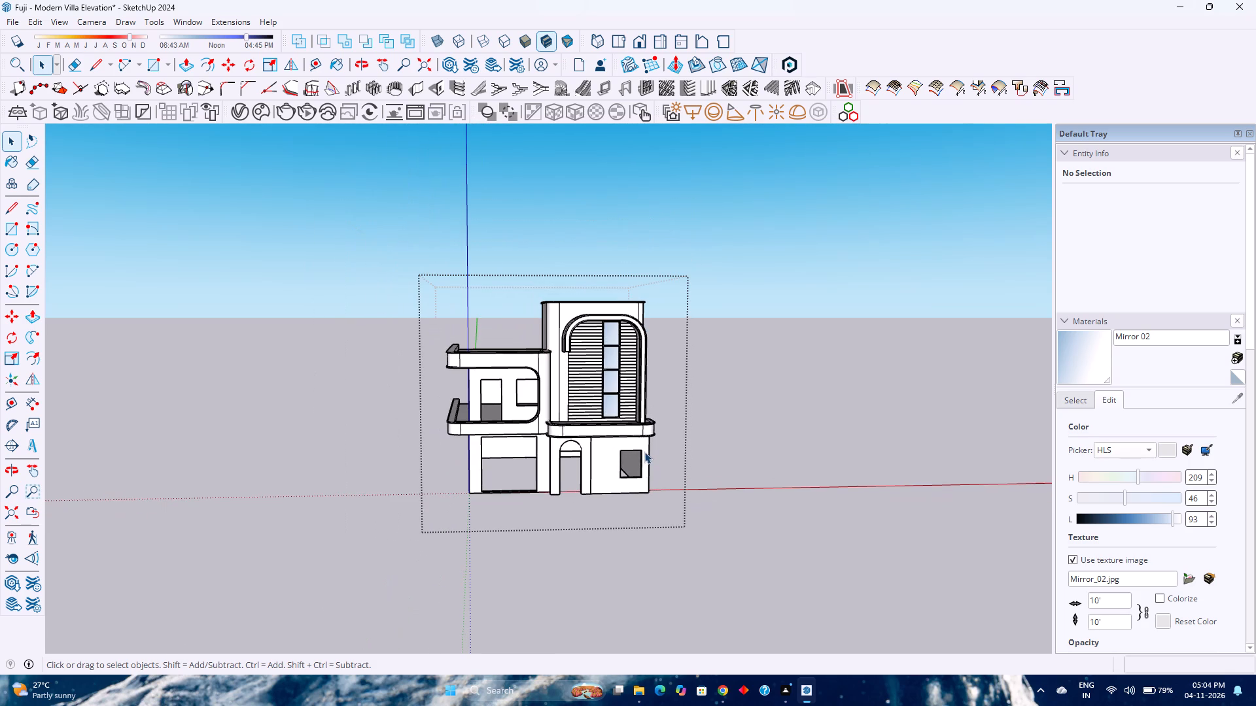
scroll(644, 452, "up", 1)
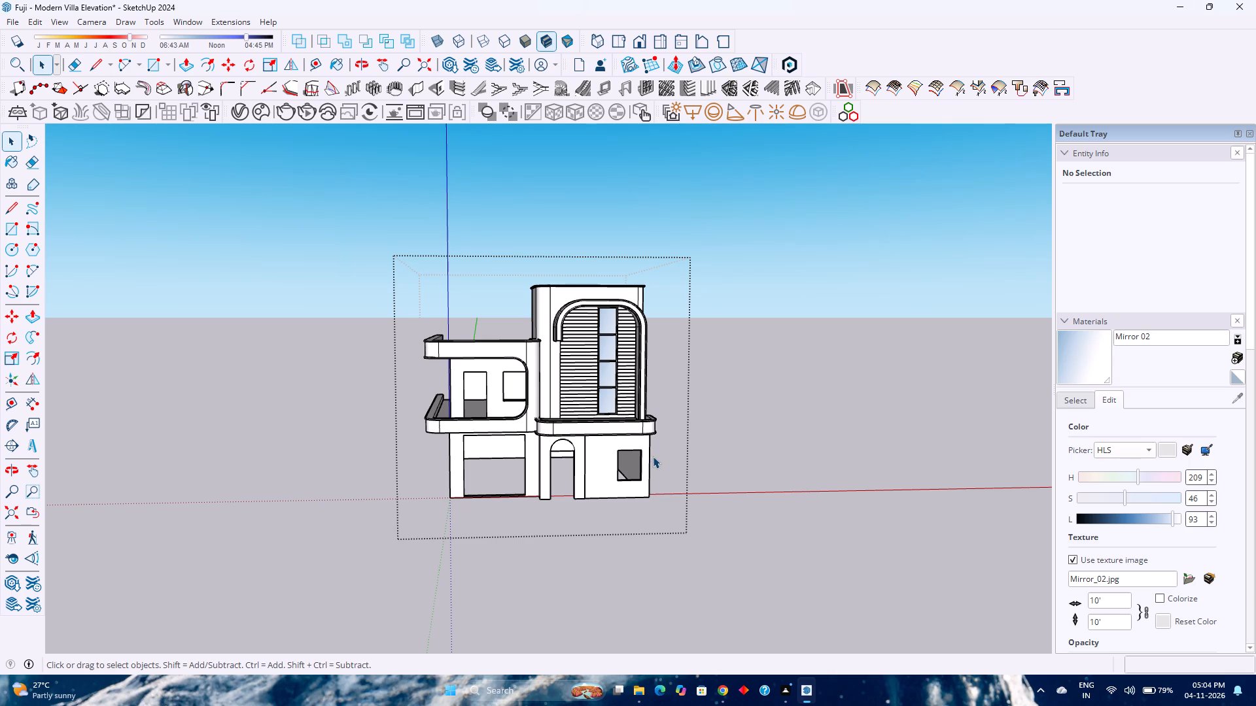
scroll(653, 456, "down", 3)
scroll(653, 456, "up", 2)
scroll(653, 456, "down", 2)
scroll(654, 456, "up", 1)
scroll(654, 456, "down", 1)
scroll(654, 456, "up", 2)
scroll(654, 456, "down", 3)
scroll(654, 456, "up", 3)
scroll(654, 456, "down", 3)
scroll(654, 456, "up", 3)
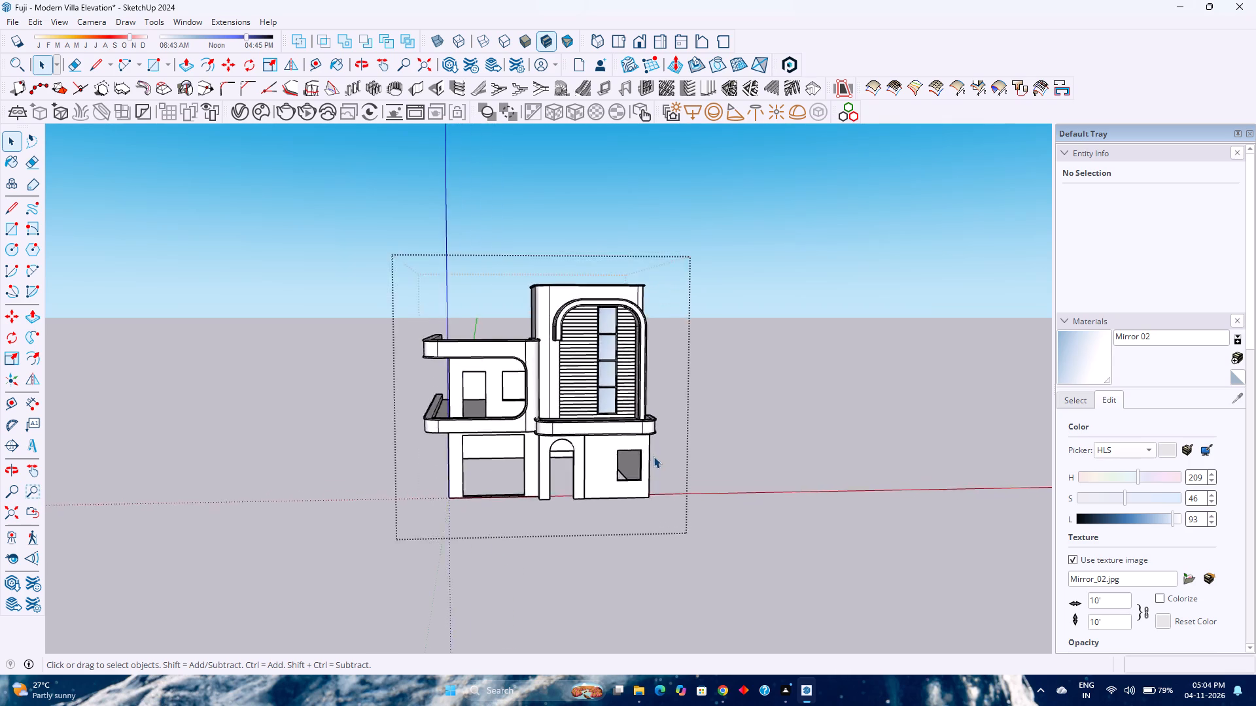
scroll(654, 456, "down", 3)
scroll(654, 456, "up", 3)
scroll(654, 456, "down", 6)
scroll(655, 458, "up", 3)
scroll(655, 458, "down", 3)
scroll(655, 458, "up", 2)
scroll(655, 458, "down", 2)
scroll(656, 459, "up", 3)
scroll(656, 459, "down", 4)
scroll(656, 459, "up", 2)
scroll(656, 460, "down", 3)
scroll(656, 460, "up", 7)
Examine the ground-floor openings, the long side wall and the stepped roof from oblique and raised viewpoints.
middle_click_drag(640, 467, 366, 441)
middle_click(366, 441)
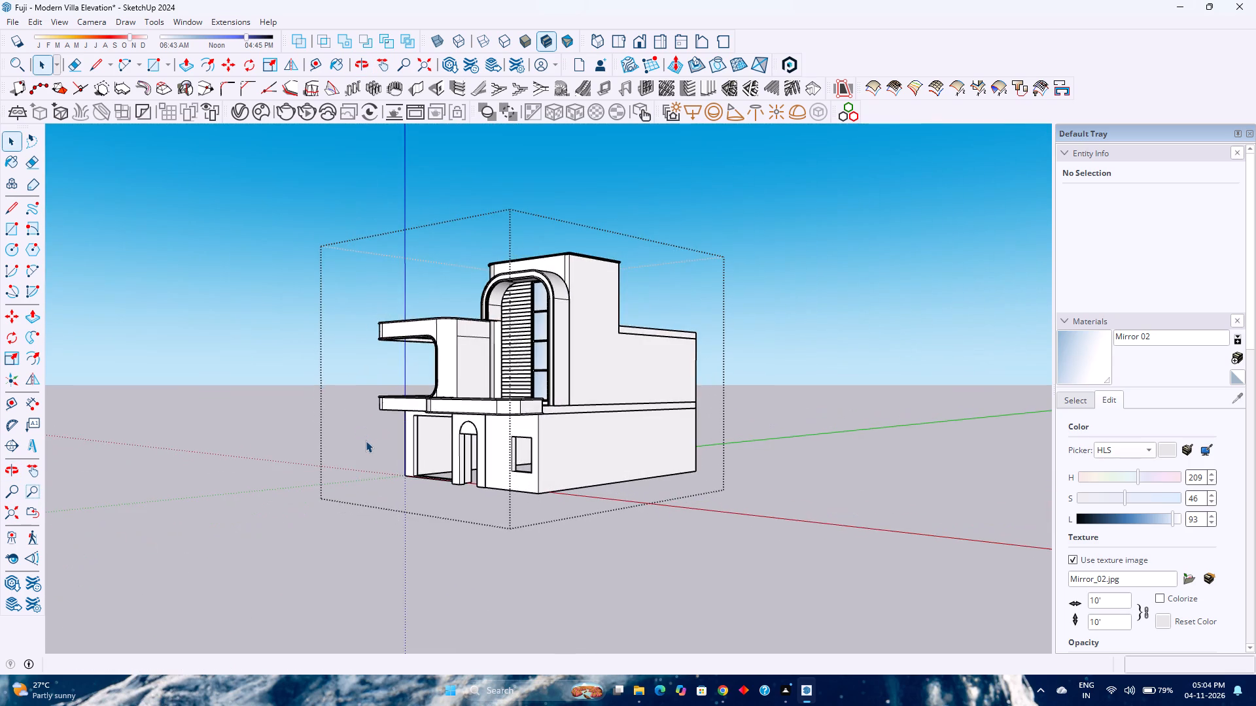
scroll(366, 441, "up", 3)
scroll(366, 443, "down", 3)
scroll(366, 445, "up", 1)
scroll(366, 448, "down", 2)
scroll(366, 450, "up", 1)
scroll(366, 450, "down", 1)
scroll(366, 450, "up", 8)
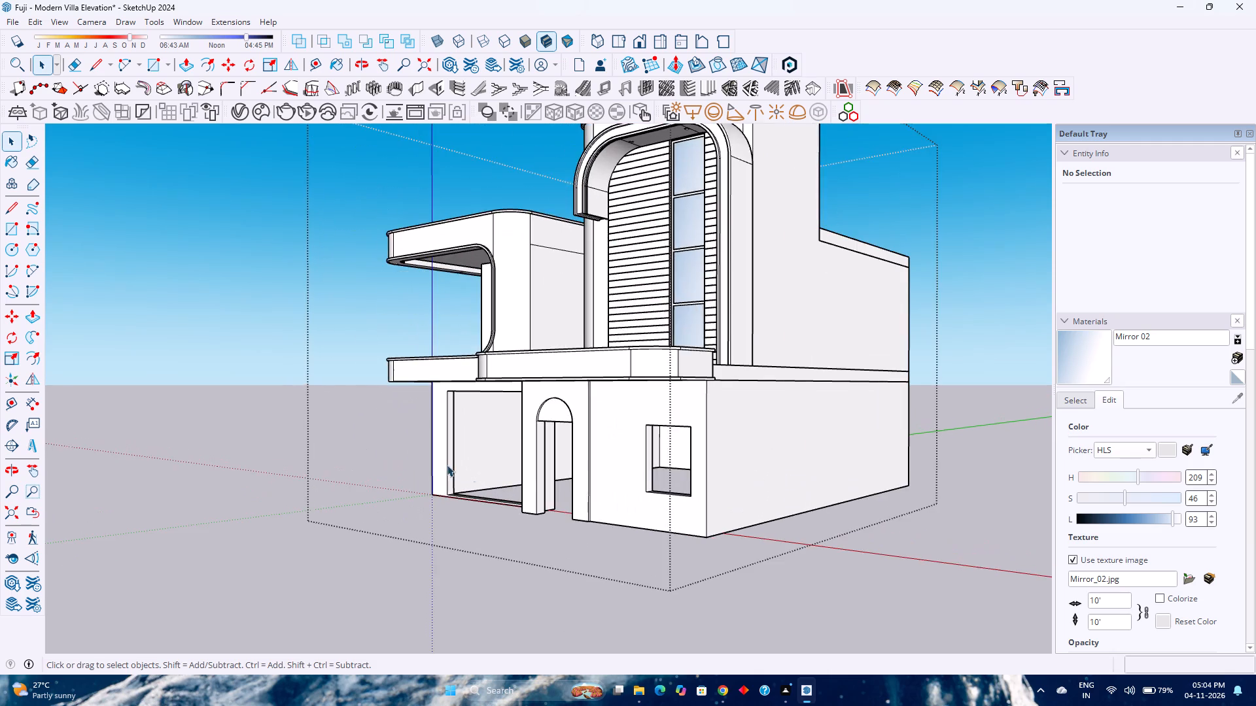
middle_click_drag(495, 476, 729, 501)
middle_click_drag(771, 503, 898, 504)
middle_click_drag(907, 504, 480, 567)
scroll(471, 562, "down", 1)
scroll(469, 560, "up", 1)
scroll(466, 557, "down", 3)
middle_click_drag(461, 554, 418, 601)
middle_click(418, 601)
scroll(459, 522, "up", 1)
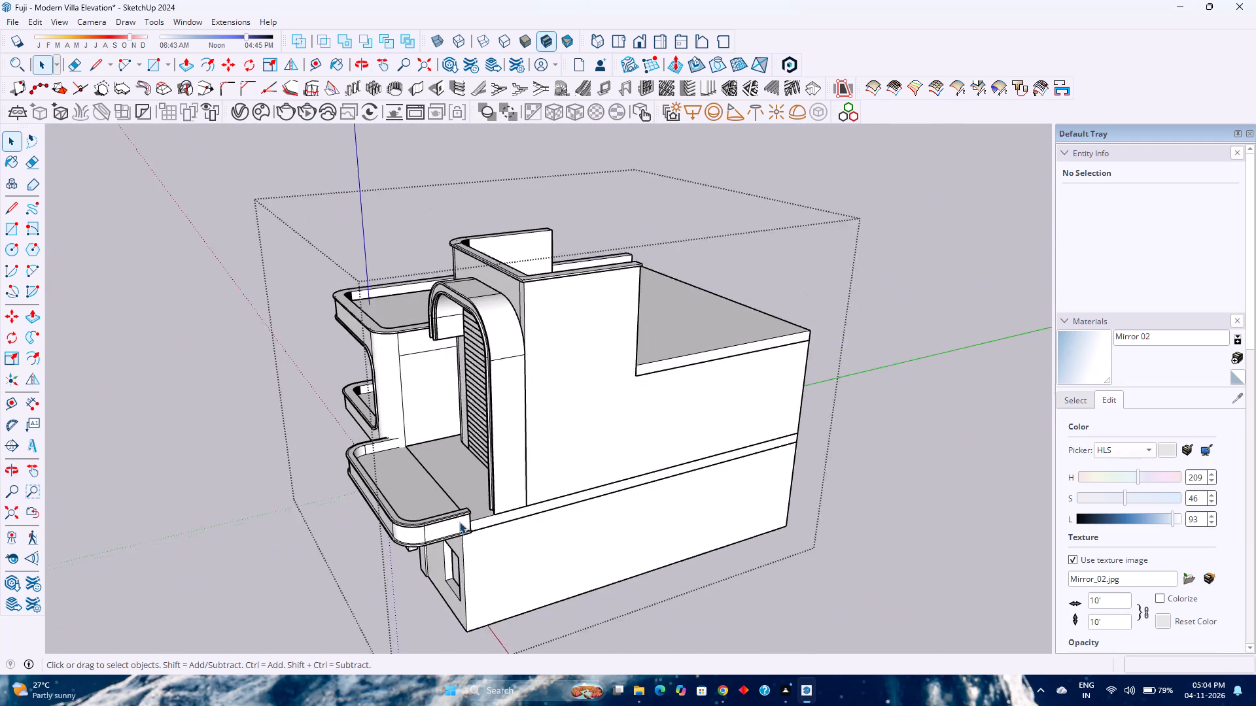
Examine the curved front balconies, slatted facade with its arched frame, and roof parapets up close from the front and above.
scroll(459, 522, "up", 3)
middle_click_drag(447, 520, 665, 470)
middle_click(665, 470)
scroll(588, 465, "up", 4)
middle_click_drag(547, 465, 635, 474)
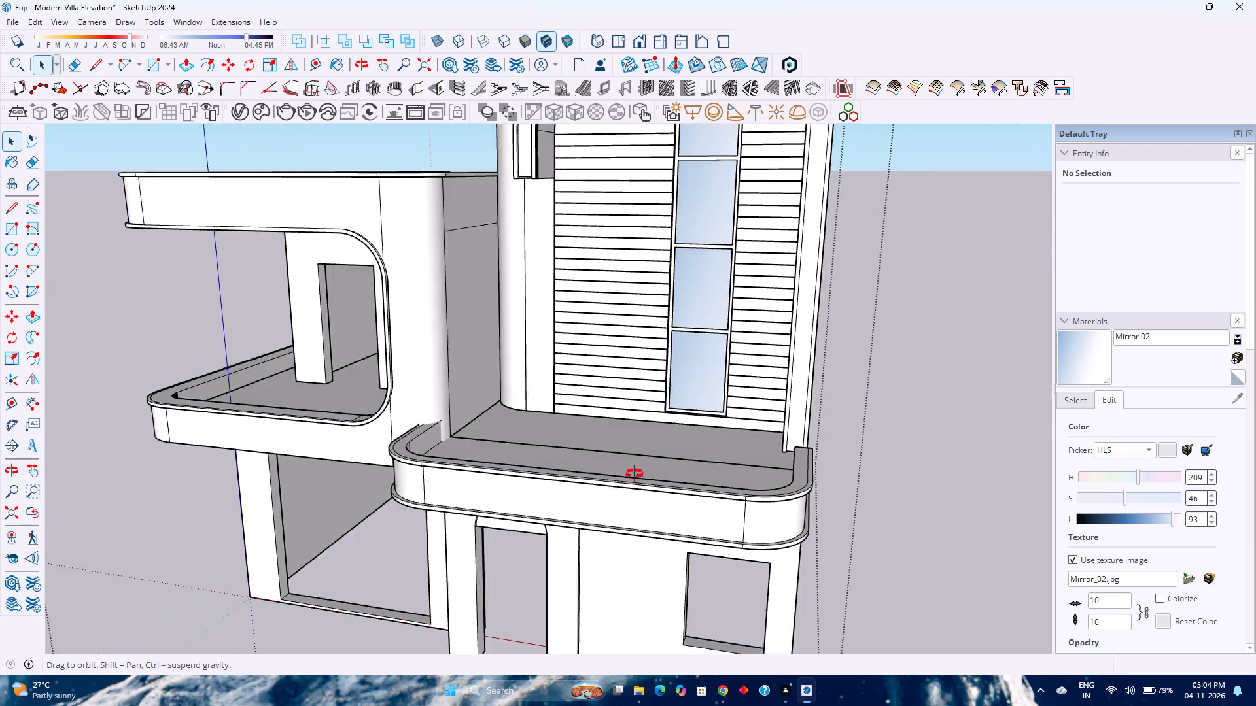
middle_click_drag(635, 474, 504, 503)
middle_click(503, 503)
middle_click(503, 503)
scroll(498, 503, "down", 3)
scroll(498, 503, "up", 2)
scroll(498, 503, "down", 2)
scroll(498, 503, "up", 2)
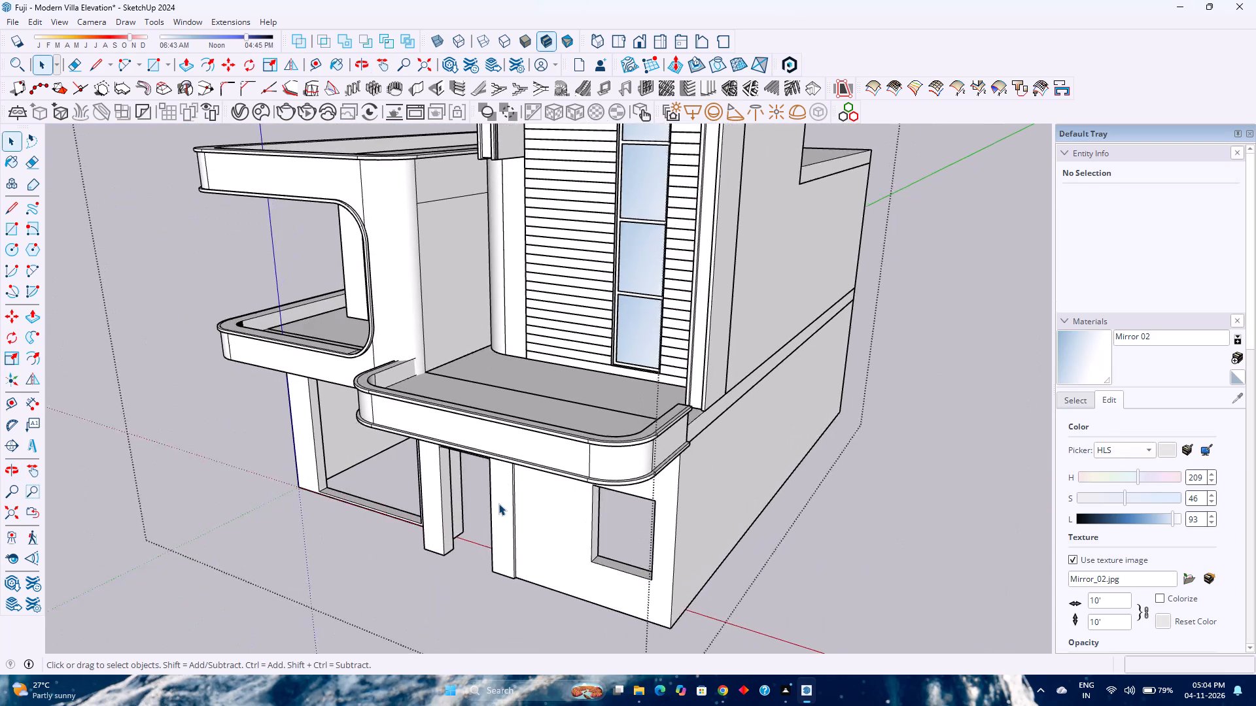
scroll(498, 503, "down", 2)
scroll(495, 503, "up", 3)
scroll(493, 503, "down", 3)
scroll(493, 503, "up", 2)
scroll(493, 503, "down", 3)
scroll(493, 503, "up", 3)
scroll(493, 503, "down", 3)
scroll(493, 503, "up", 3)
scroll(493, 503, "down", 2)
scroll(493, 503, "up", 2)
scroll(493, 503, "down", 3)
scroll(493, 503, "up", 2)
scroll(489, 507, "down", 2)
middle_click_drag(502, 492, 537, 646)
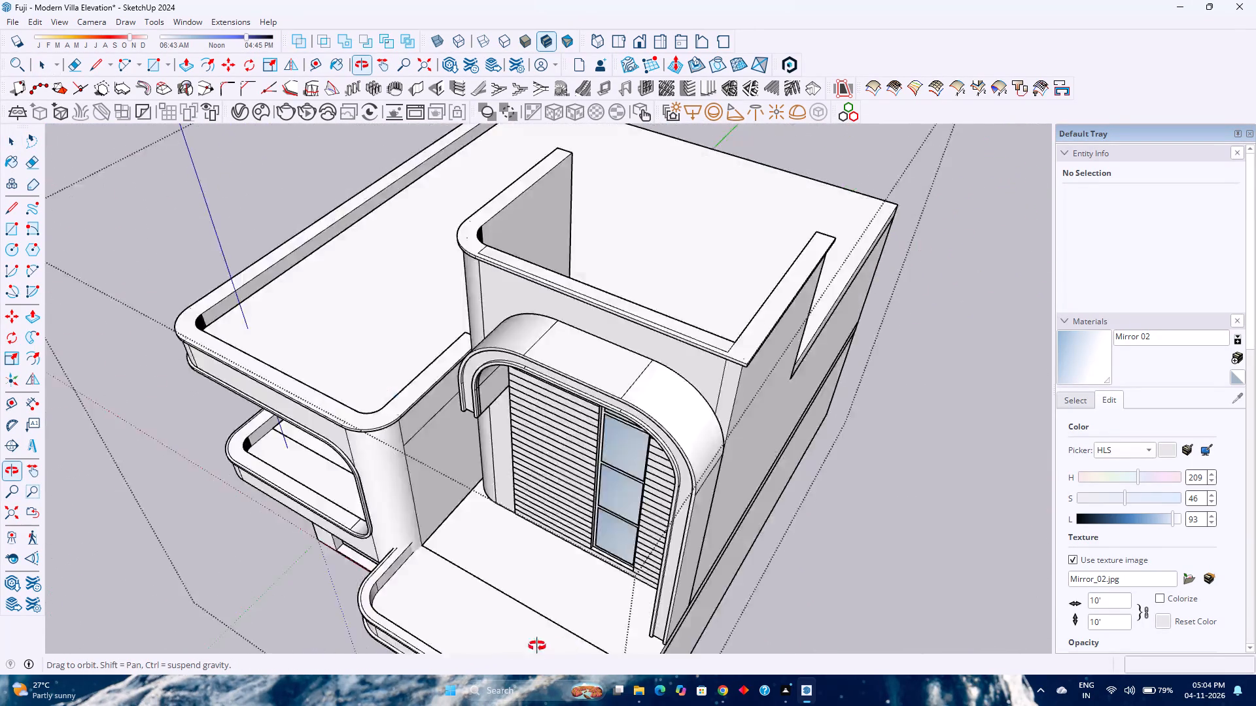
middle_click_drag(537, 646, 557, 526)
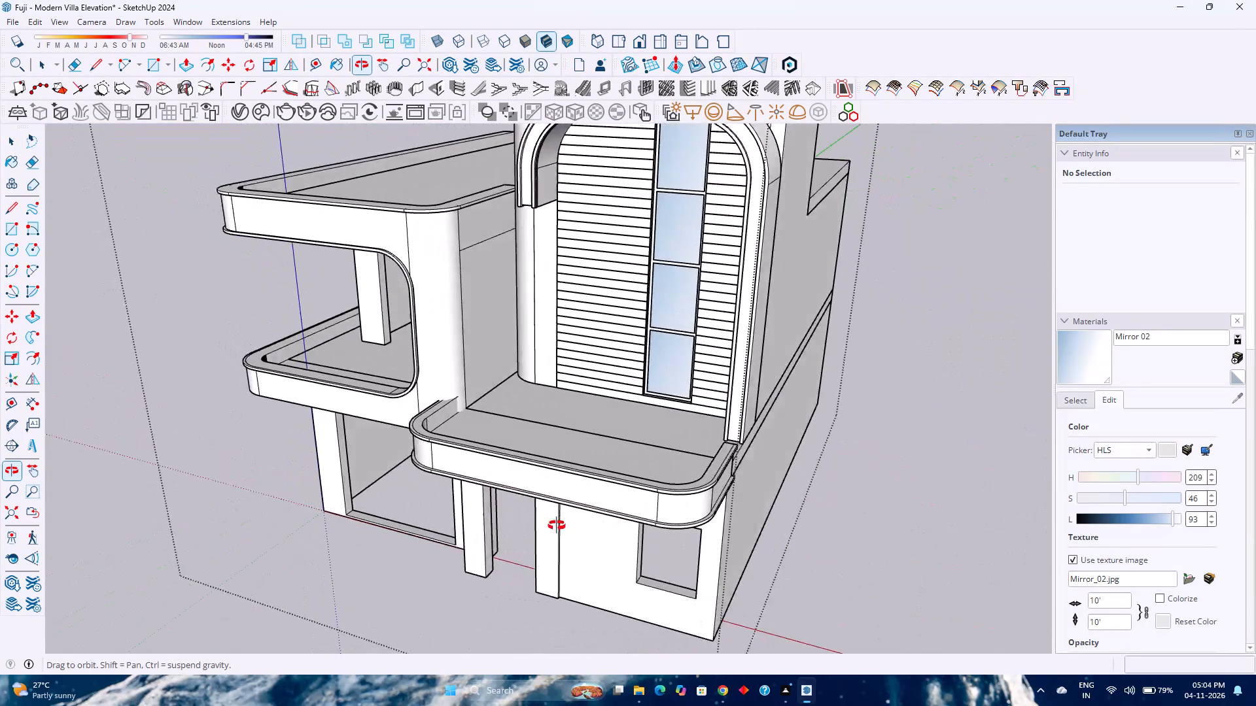
middle_click_drag(557, 526, 736, 537)
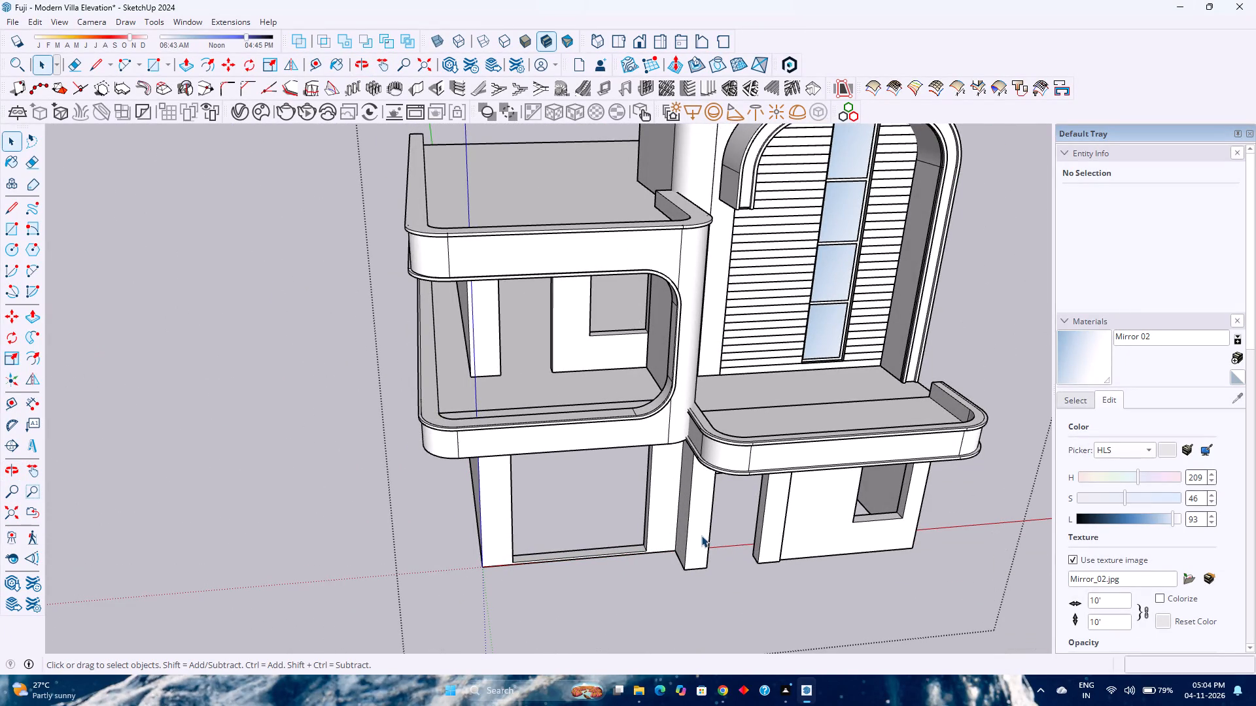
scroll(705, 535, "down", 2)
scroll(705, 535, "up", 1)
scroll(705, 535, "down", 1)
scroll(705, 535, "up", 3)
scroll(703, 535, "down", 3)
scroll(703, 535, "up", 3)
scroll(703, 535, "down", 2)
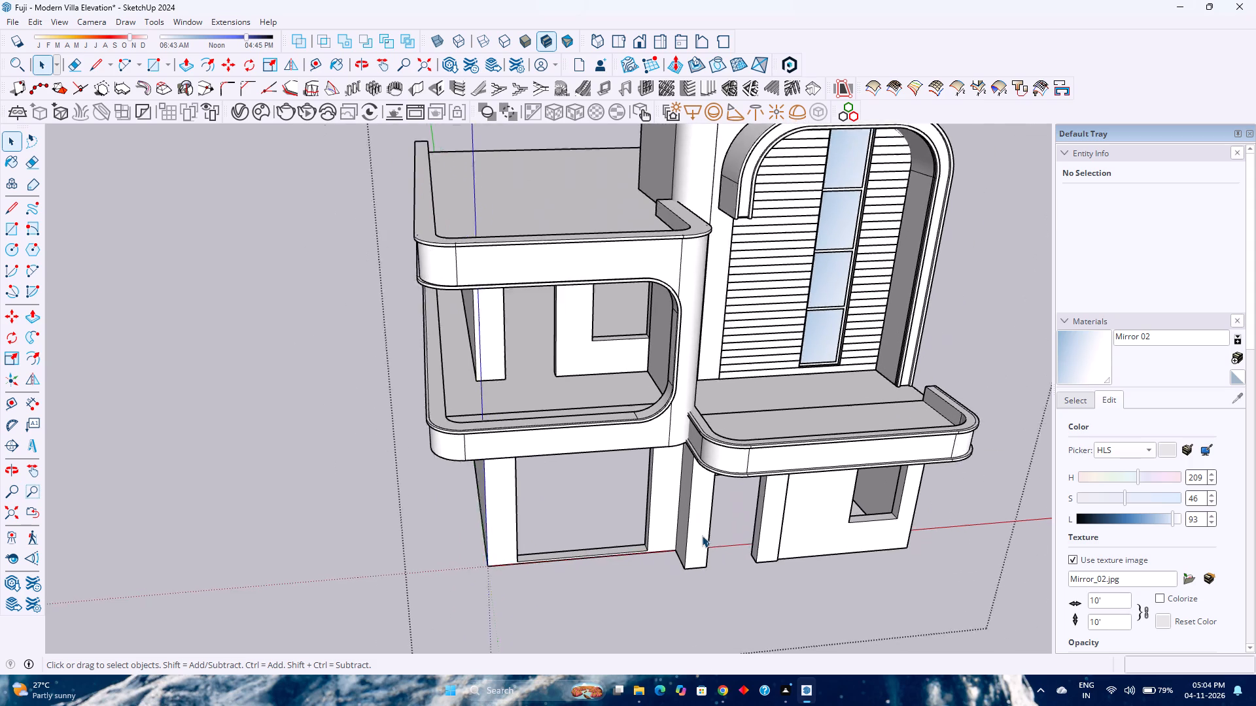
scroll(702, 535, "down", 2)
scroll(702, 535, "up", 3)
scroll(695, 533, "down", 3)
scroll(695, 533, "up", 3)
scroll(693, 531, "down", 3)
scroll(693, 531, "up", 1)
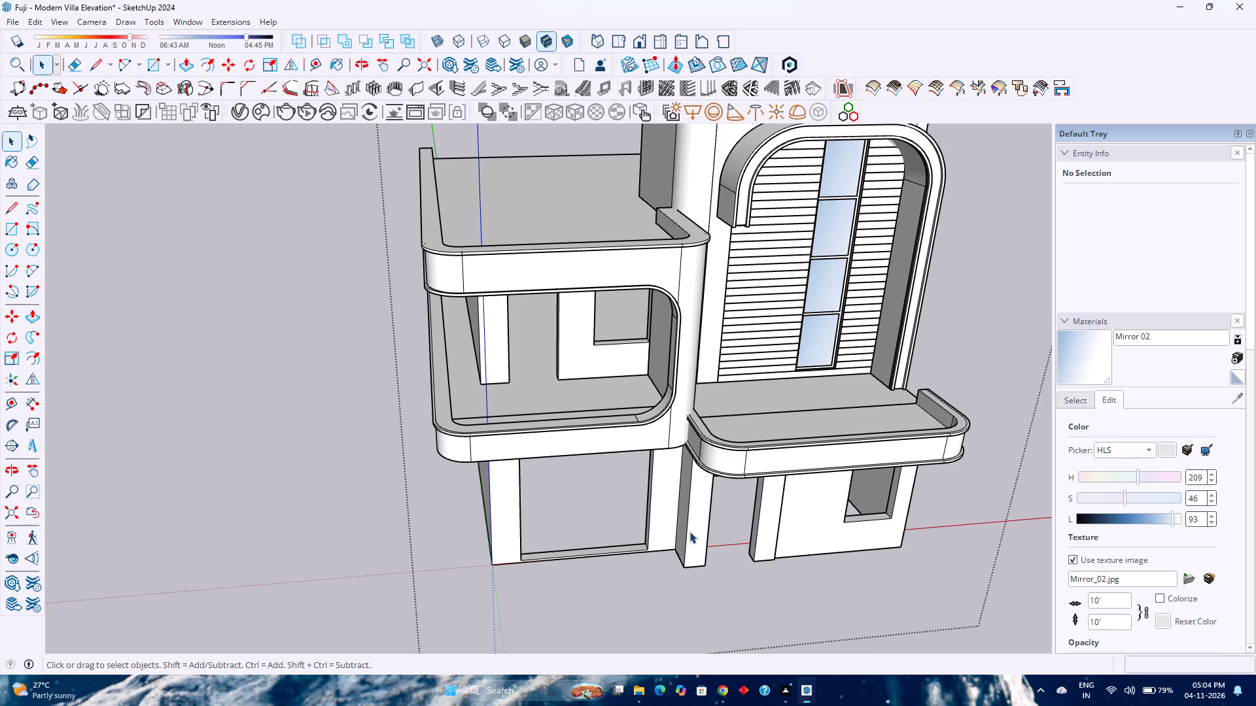
Examine the front balconies, ground-floor openings and slatted facade from the front and from above.
scroll(688, 531, "up", 2)
scroll(688, 531, "down", 2)
scroll(688, 531, "up", 2)
scroll(688, 531, "down", 1)
scroll(688, 531, "up", 1)
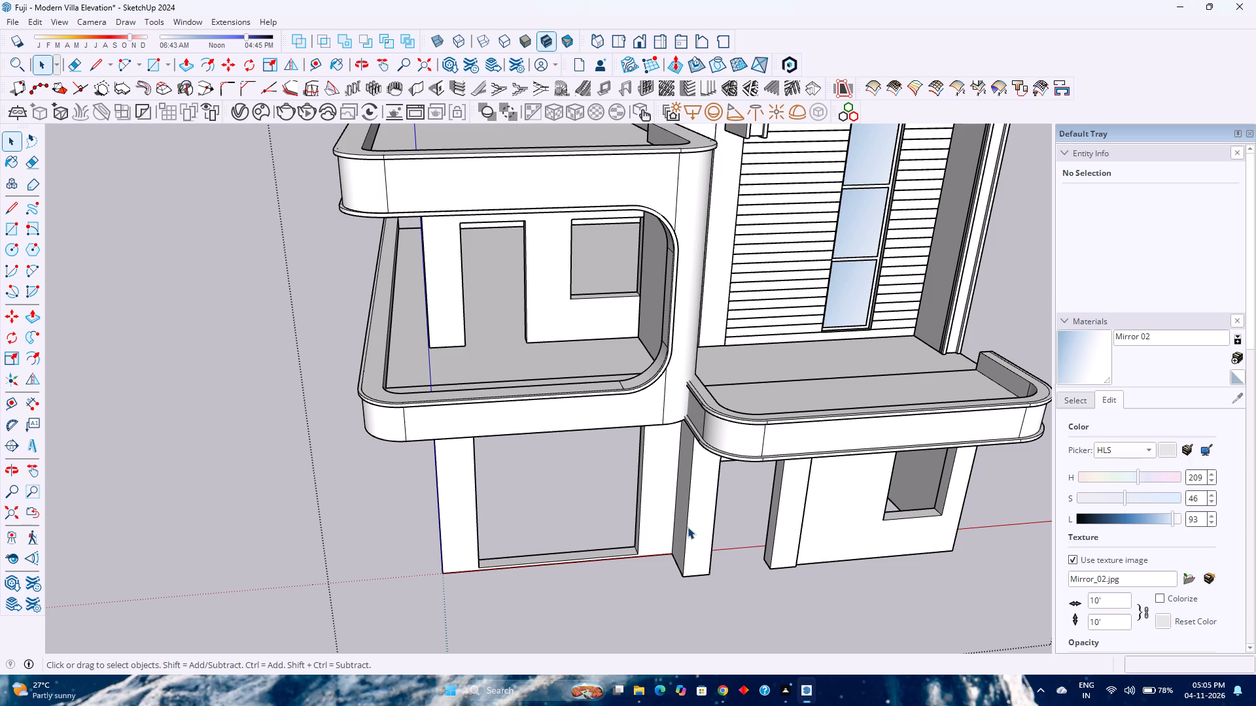
scroll(888, 319, "up", 5)
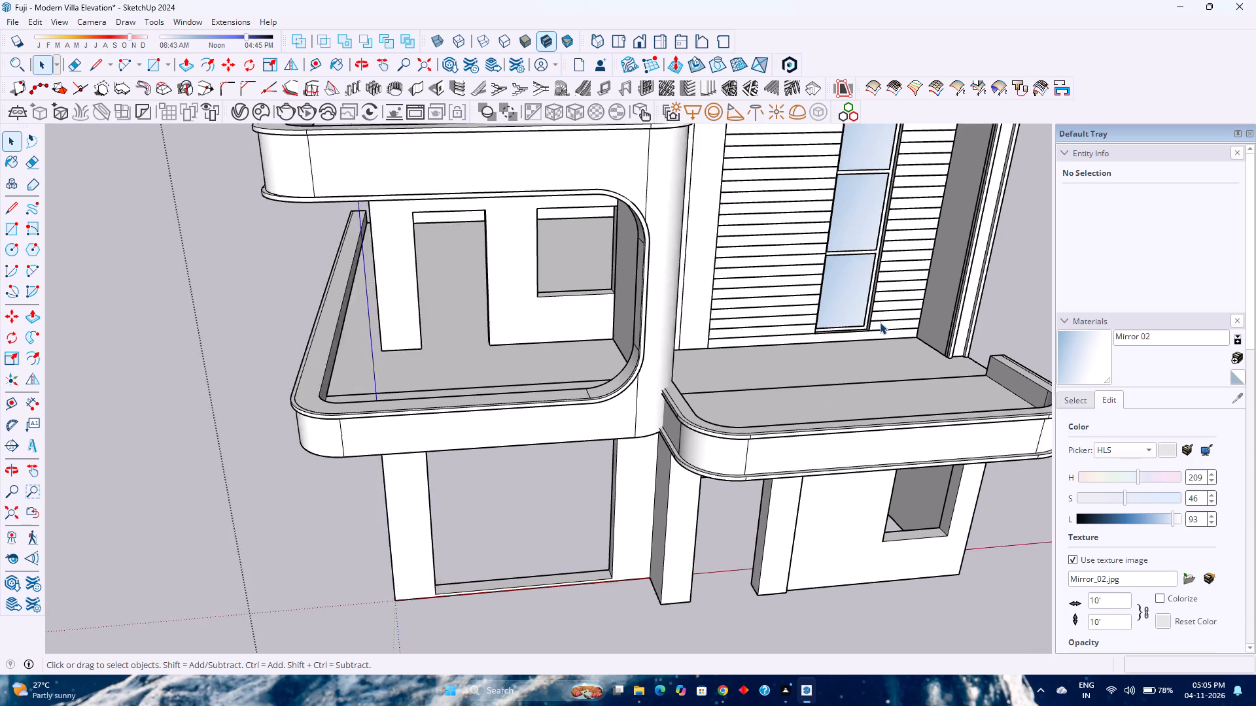
scroll(880, 322, "up", 5)
middle_click(880, 323)
middle_click_drag(843, 344, 669, 408)
middle_click_drag(660, 410, 642, 416)
middle_click(634, 418)
middle_click(578, 432)
scroll(574, 430, "down", 8)
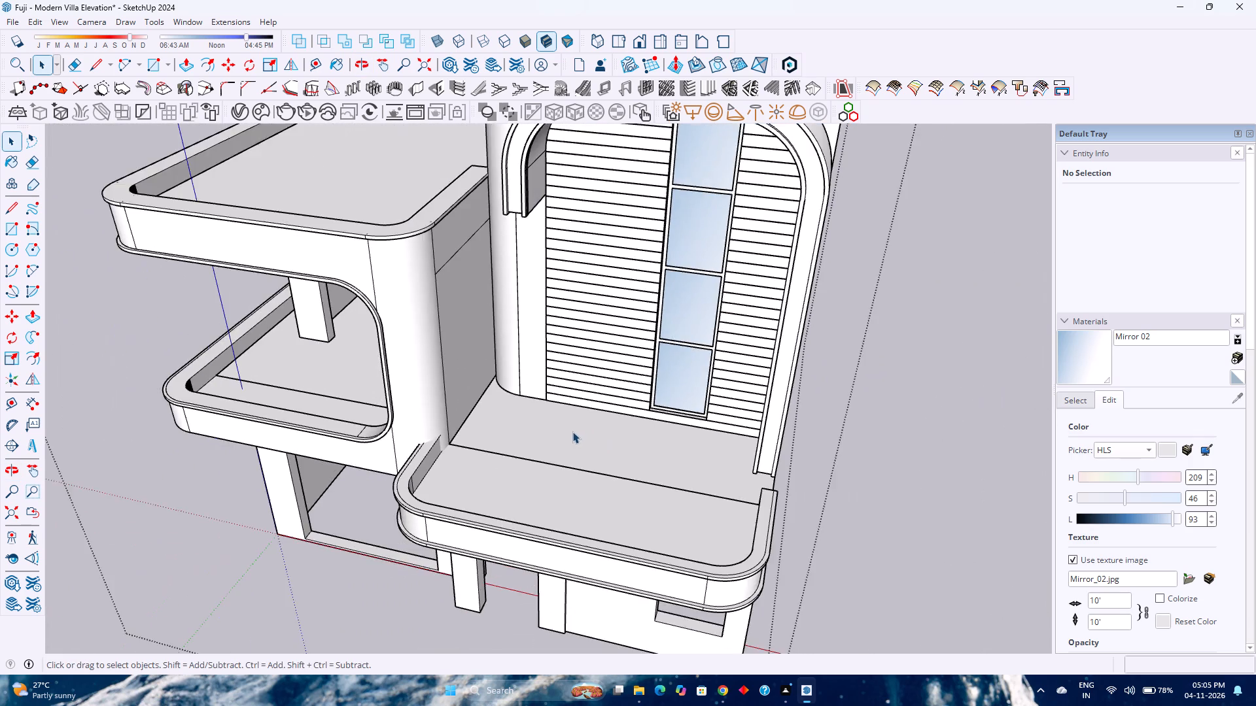
middle_click_drag(571, 433, 697, 356)
scroll(707, 356, "down", 8)
middle_click_drag(712, 356, 501, 479)
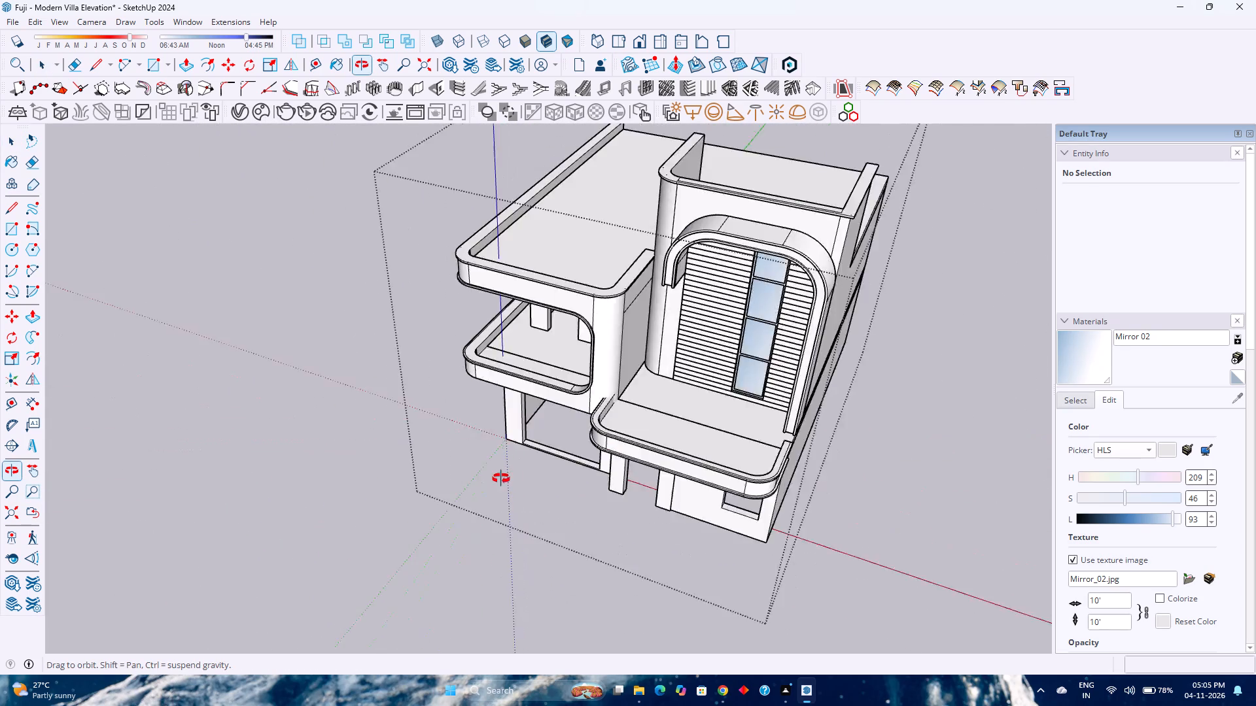
middle_click_drag(501, 479, 447, 505)
middle_click(447, 505)
Examine up close how the bottom corner of the tall mirror-glass window meets the slats and sill, and its surroundings above the balcony.
scroll(731, 391, "up", 20)
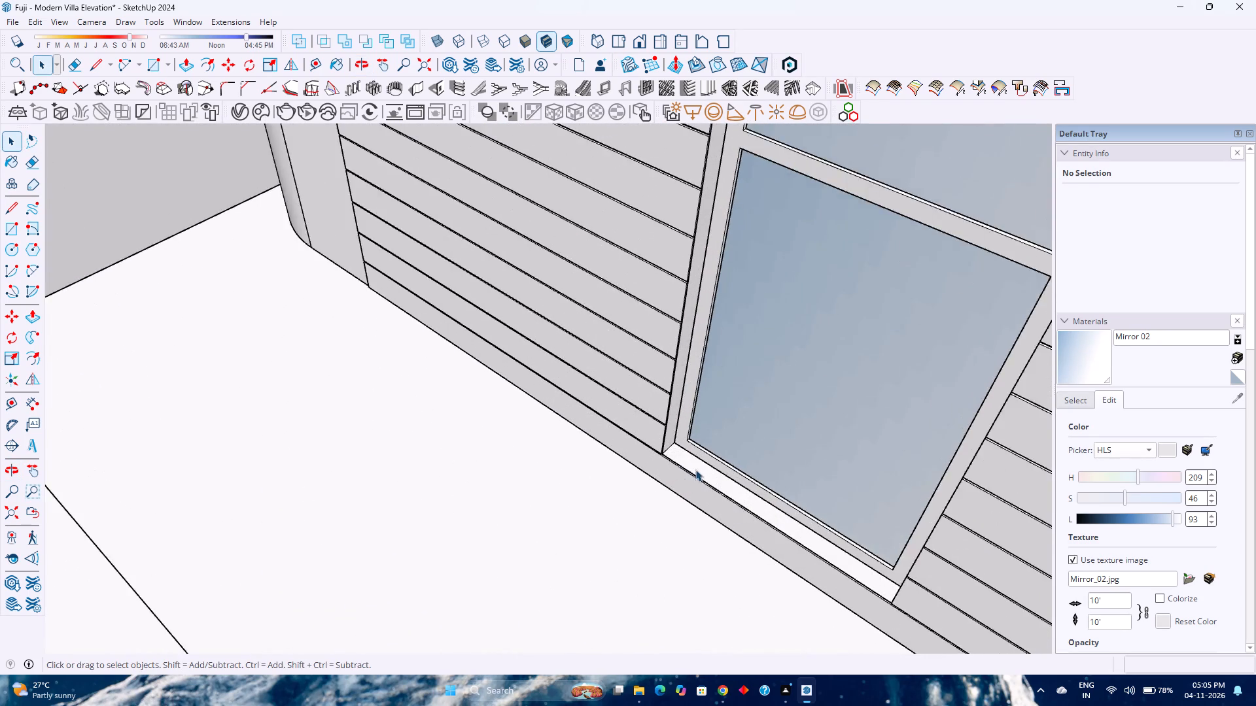
scroll(695, 469, "up", 14)
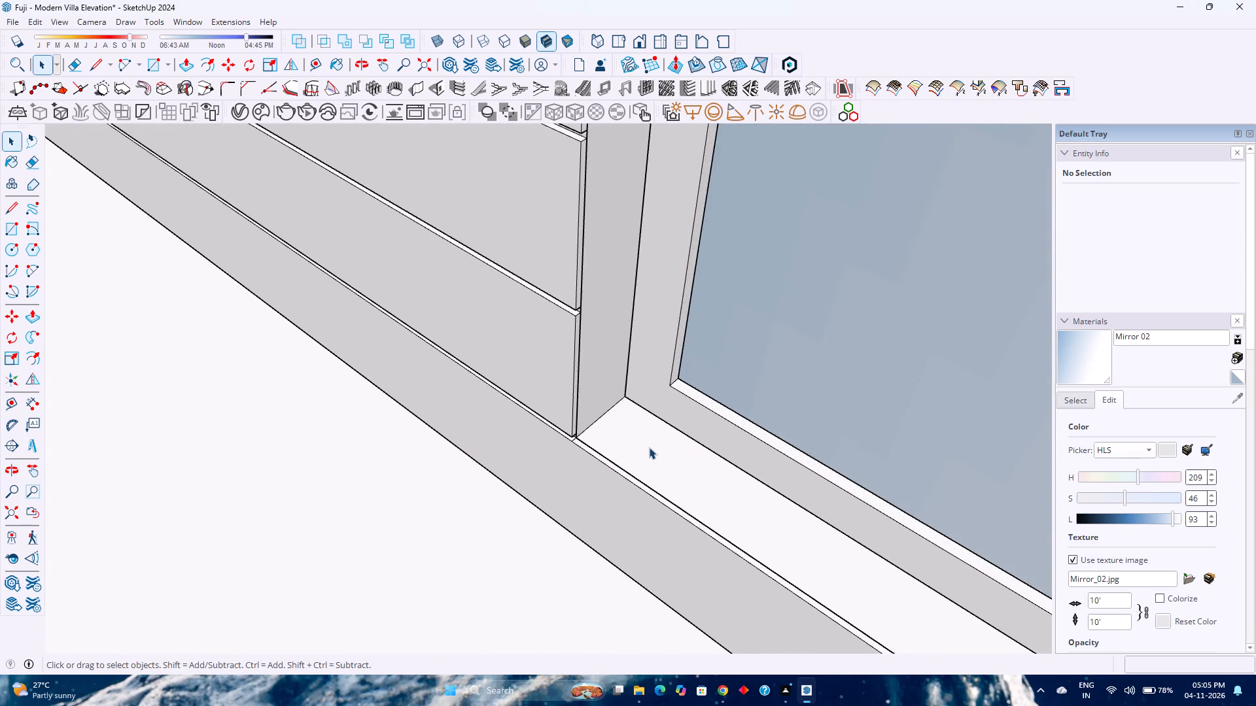
scroll(649, 447, "up", 1)
middle_click(648, 447)
middle_click(643, 448)
middle_click_drag(629, 452, 750, 454)
scroll(686, 446, "down", 5)
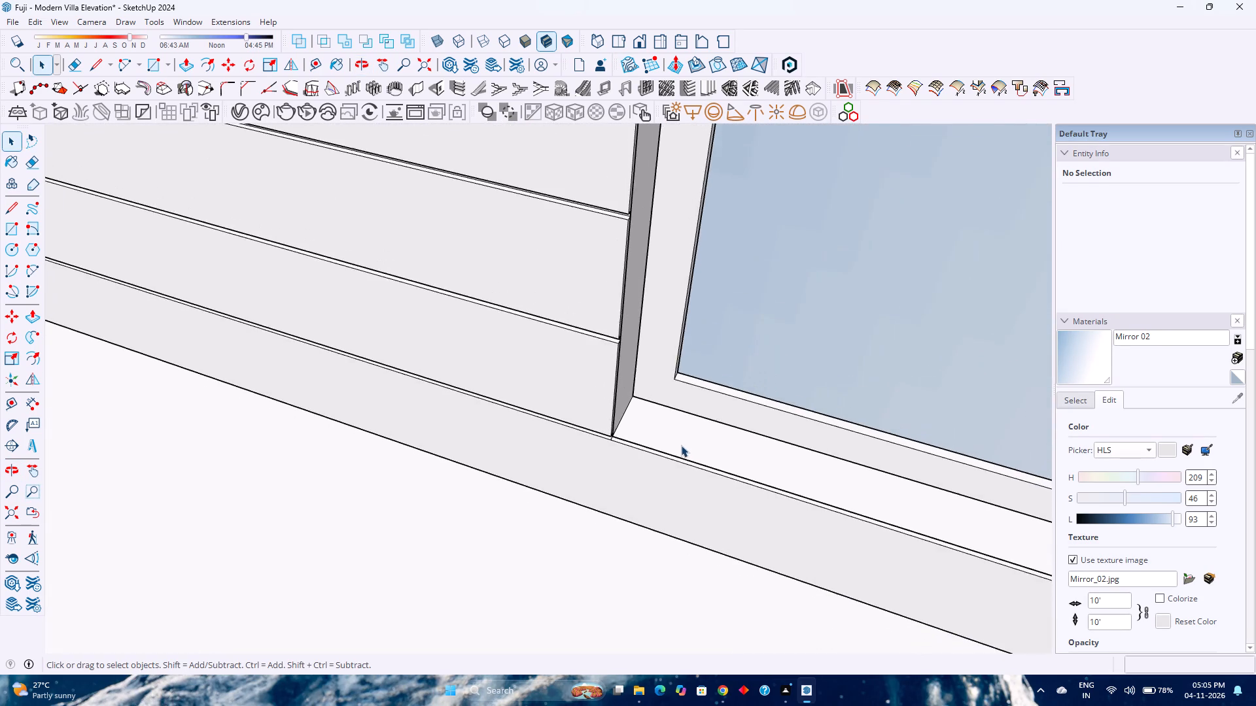
scroll(680, 445, "down", 8)
scroll(613, 445, "down", 10)
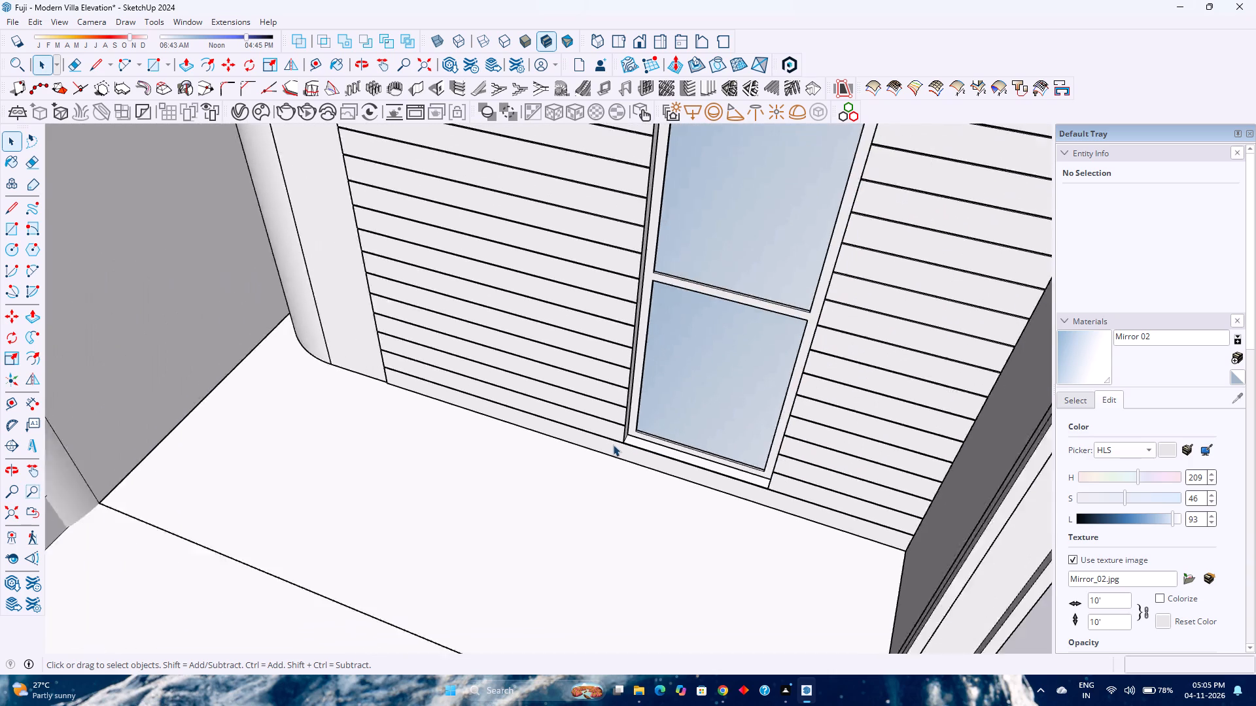
scroll(613, 445, "down", 4)
middle_click_drag(643, 482, 752, 384)
middle_click(752, 384)
scroll(752, 382, "down", 7)
middle_click(812, 350)
middle_click_drag(808, 350, 541, 463)
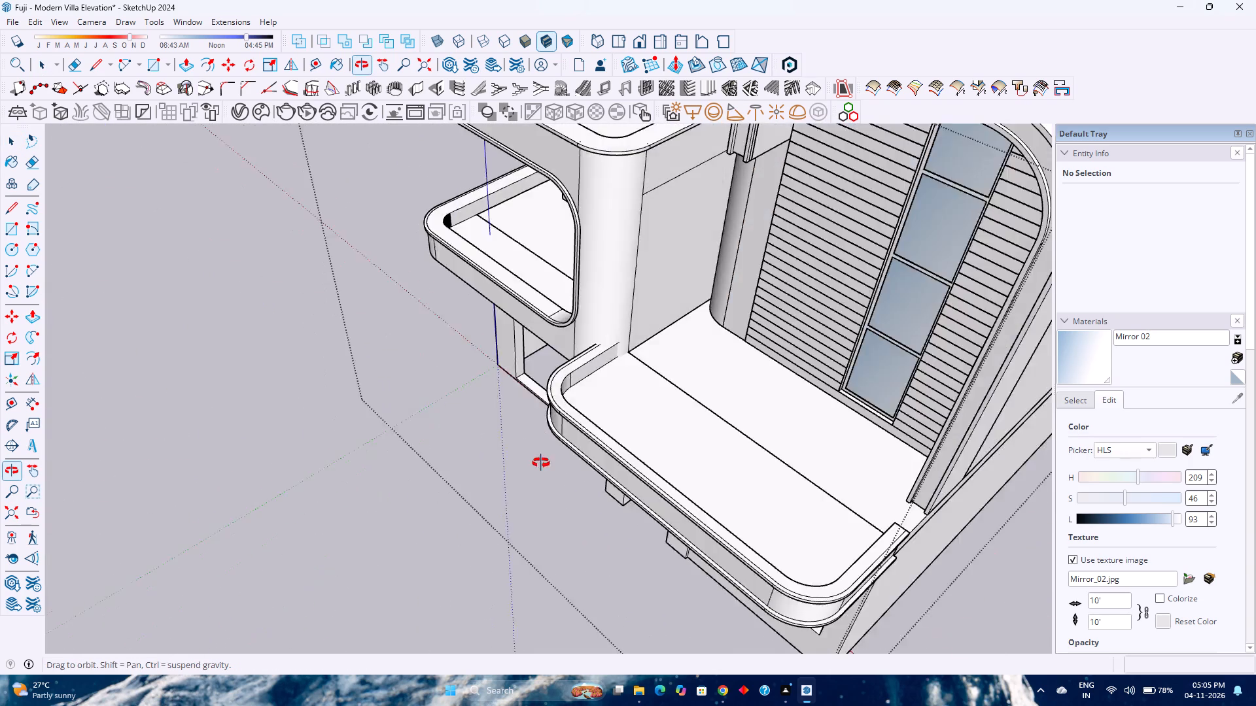
middle_click_drag(541, 463, 849, 437)
middle_click(850, 437)
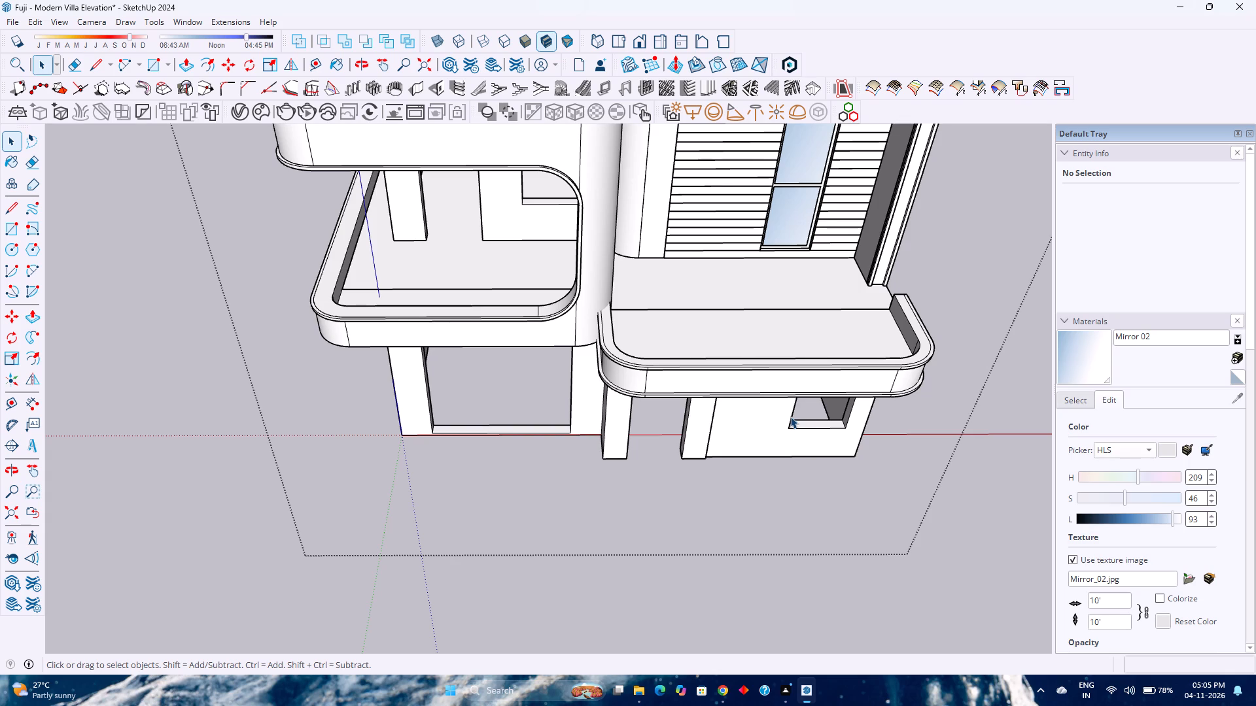
Open the villa group and delete the tall four-pane mirror-glass window from the slatted facade.
middle_click_drag(794, 405, 623, 552, "shift")
middle_click(623, 552, "shift")
scroll(619, 384, "up", 3)
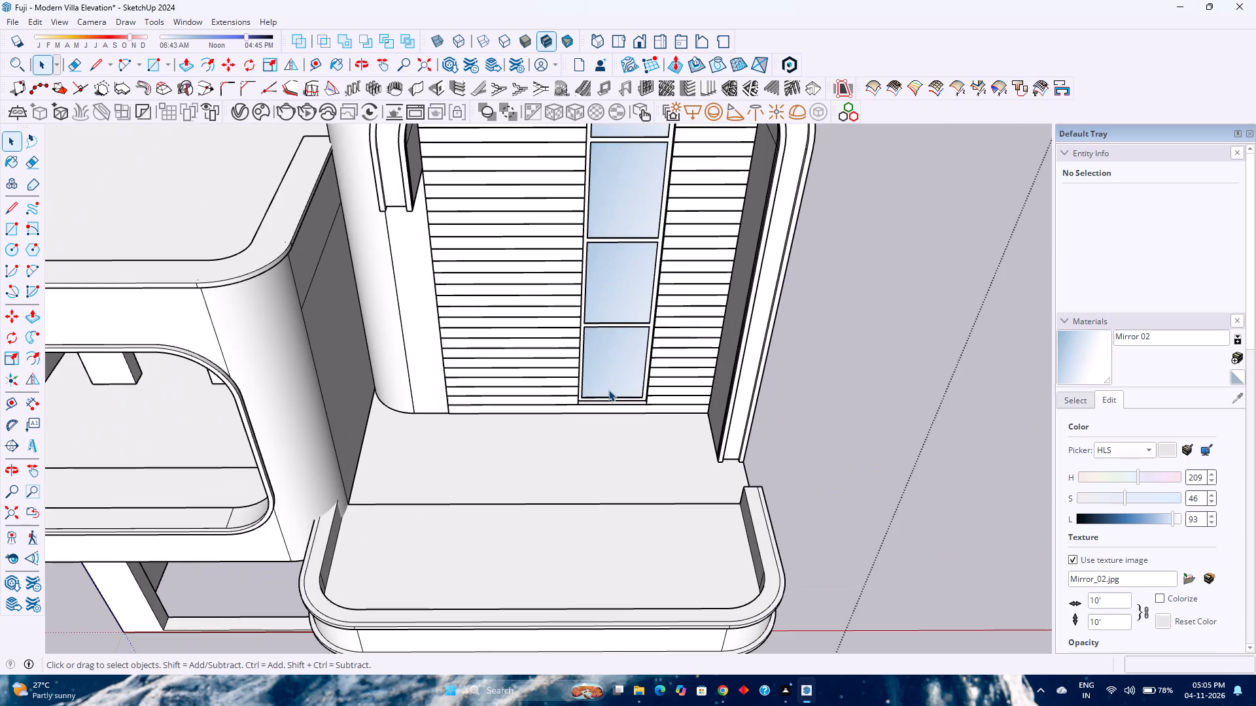
left_click(608, 390)
scroll(608, 389, "up", 4)
double_click(608, 388)
scroll(606, 390, "up", 3)
left_click(606, 402)
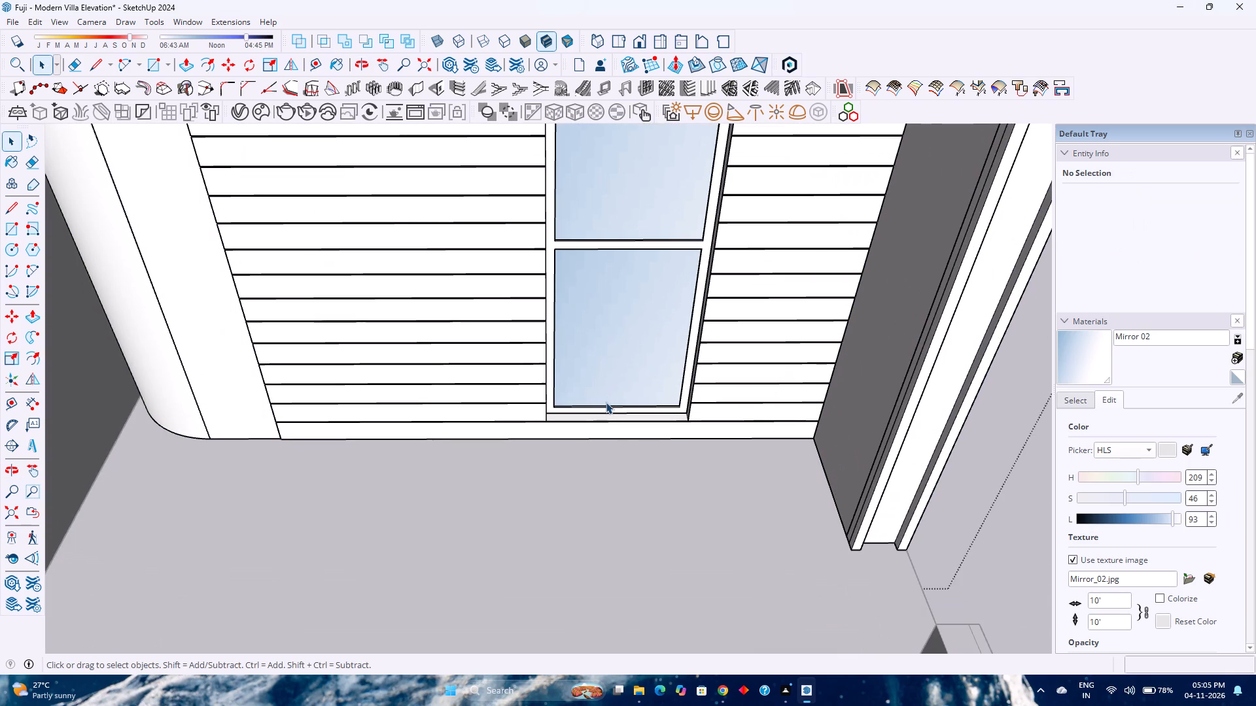
key("Delete")
Measure the width of the empty window opening between its two side faces.
scroll(584, 412, "down", 2)
middle_click_drag(584, 411, 604, 439, "shift")
middle_click(610, 540, "shift")
scroll(628, 435, "up", 5)
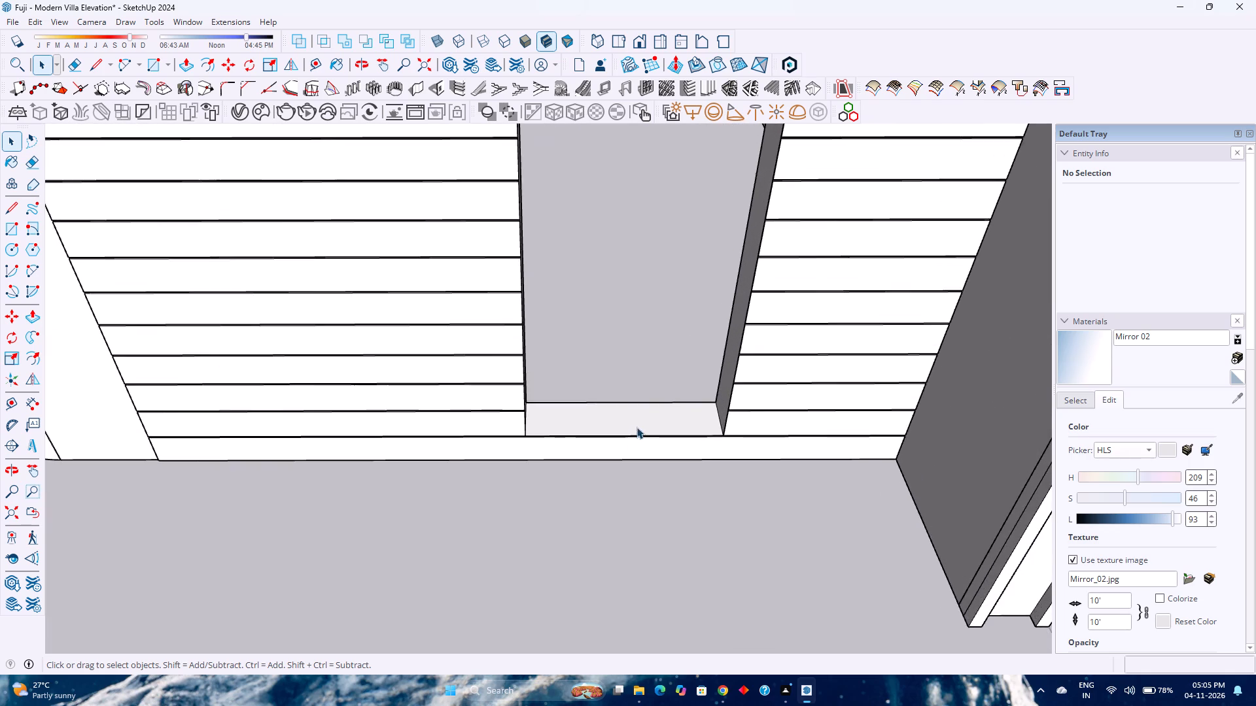
middle_click_drag(637, 427, 587, 527, "shift")
middle_click(574, 520)
scroll(574, 520, "up", 2)
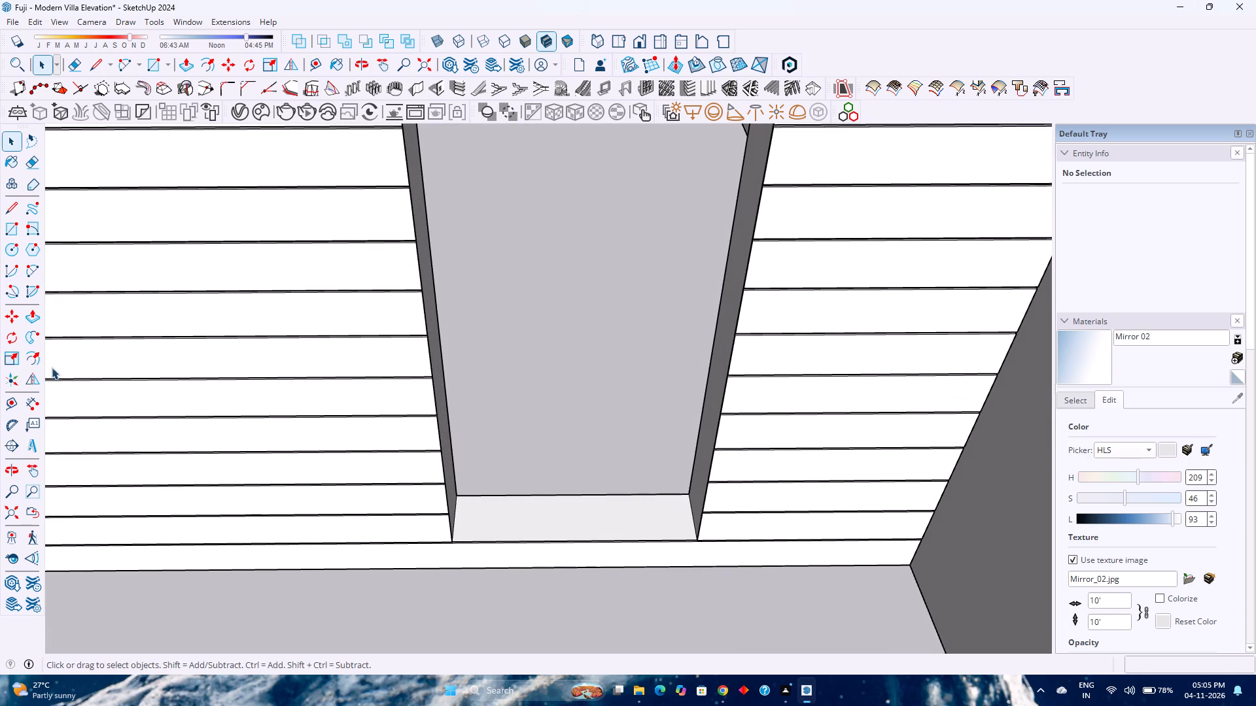
left_click(9, 403)
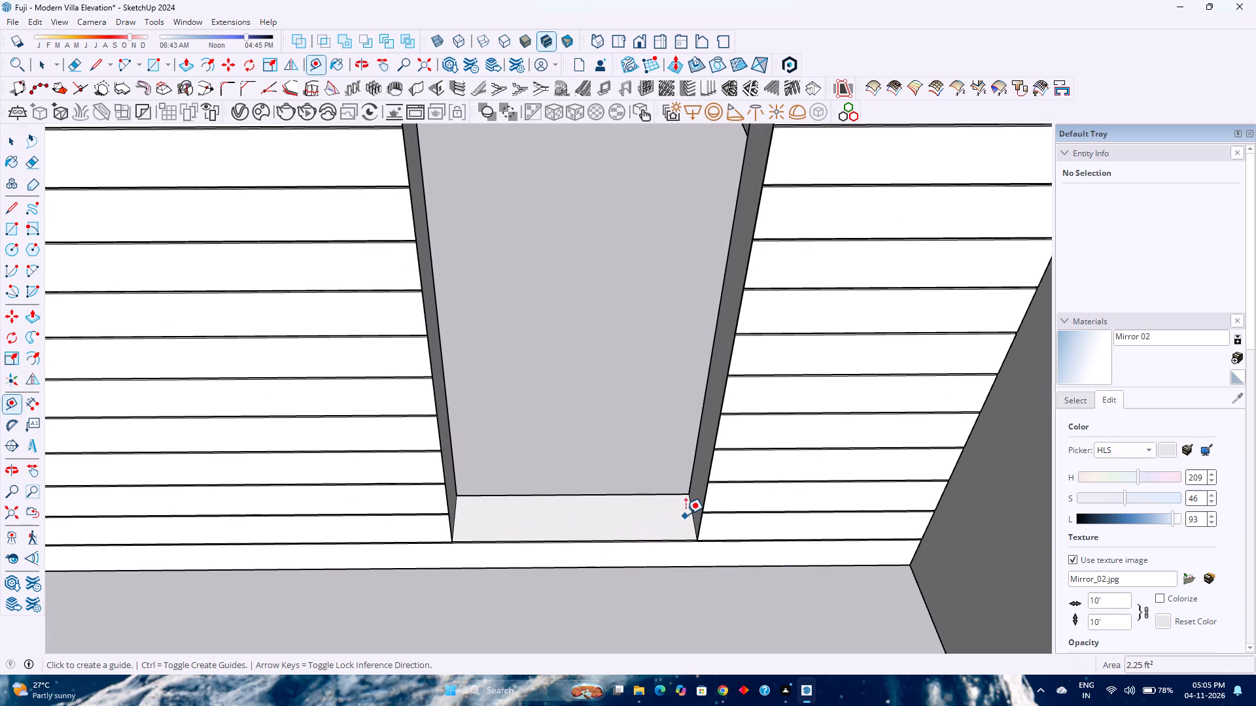
left_click(689, 507)
scroll(574, 508, "up", 1)
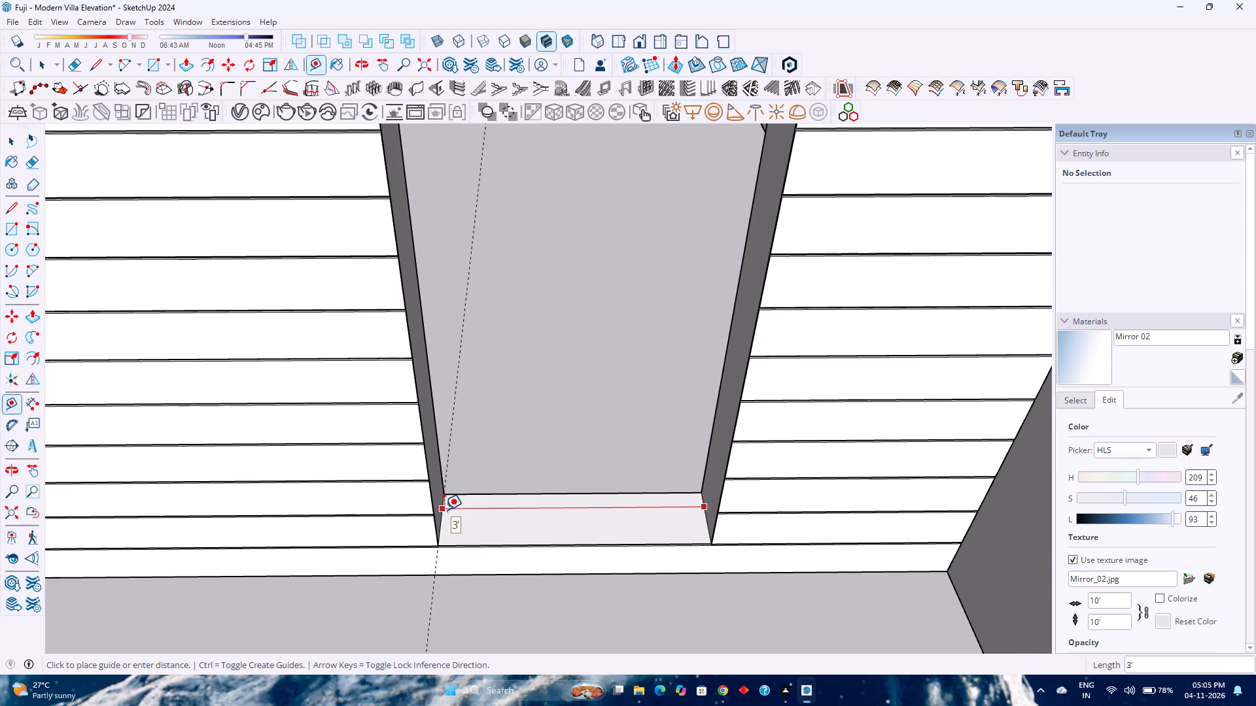
scroll(444, 510, "down", 10)
scroll(442, 510, "up", 1)
scroll(442, 510, "down", 3)
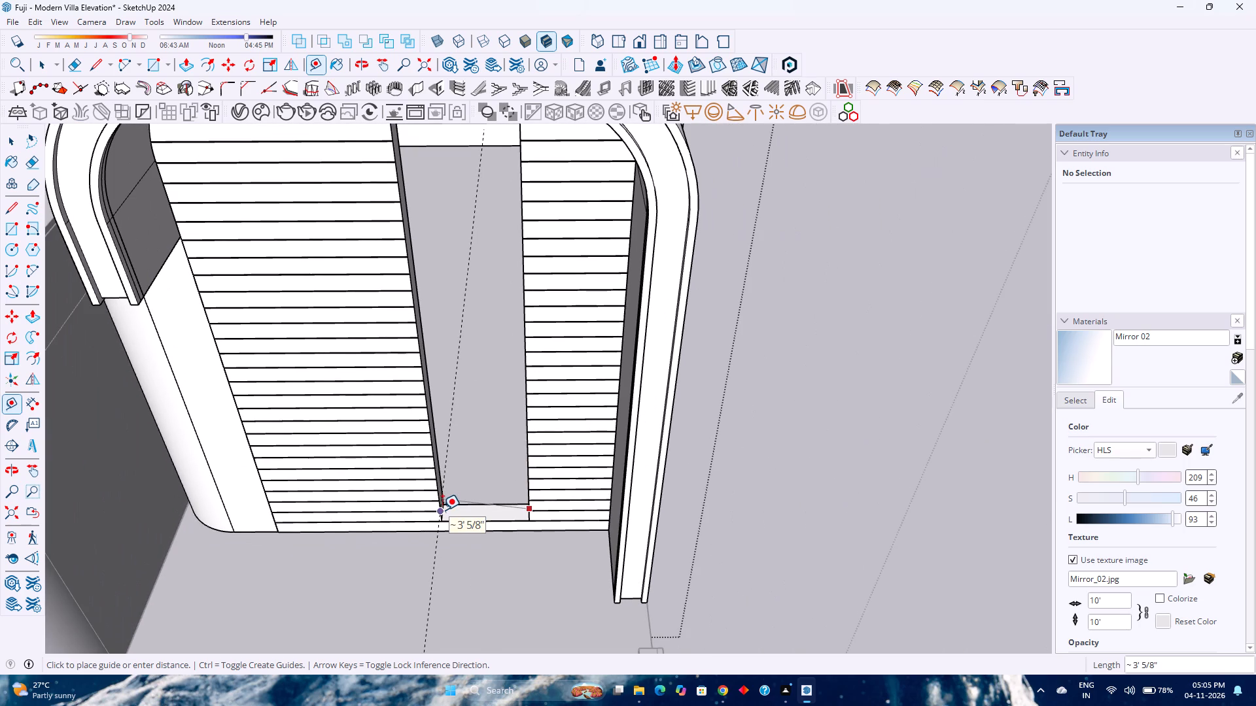
key("Escape")
Push the left side face of the window opening back 6 inches behind the slats, widening the opening.
scroll(444, 511, "down", 2)
middle_click_drag(456, 513, 497, 573, "shift")
middle_click(497, 573, "shift")
middle_click_drag(489, 568, 471, 524)
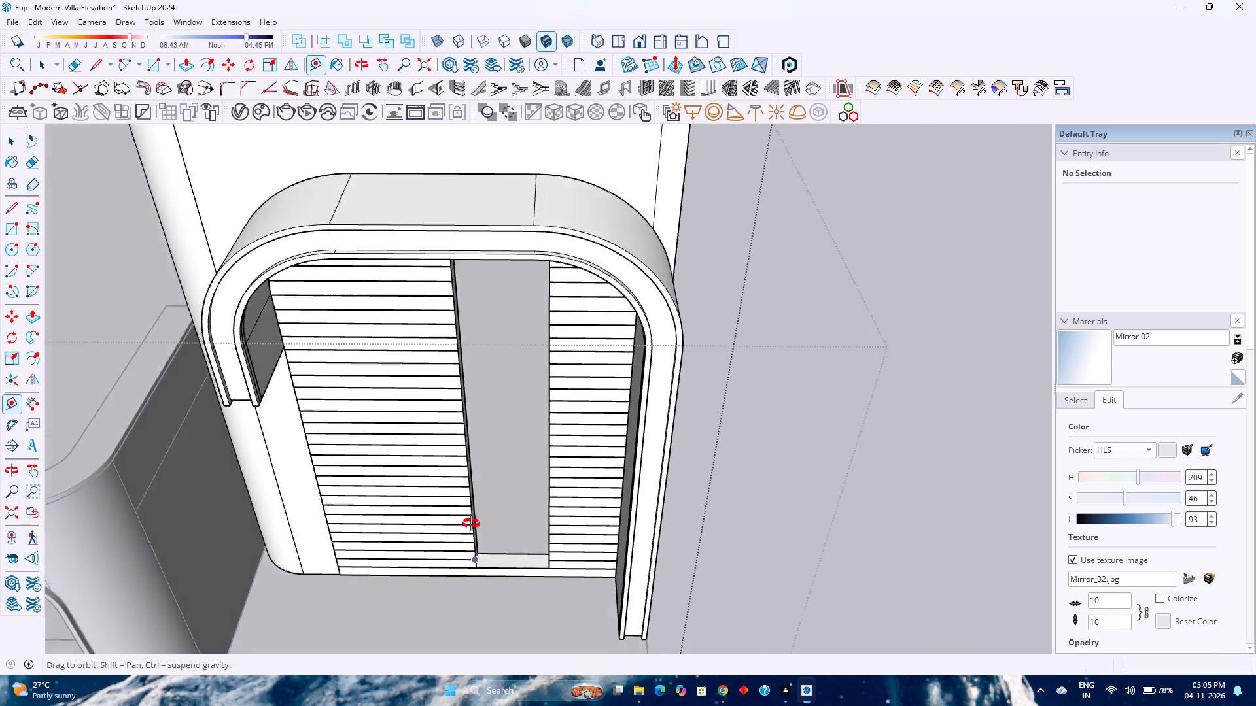
middle_click_drag(471, 524, 467, 514)
middle_click(467, 514)
scroll(467, 513, "up", 13)
middle_click_drag(440, 523, 336, 576)
middle_click(335, 576)
key("p")
left_click(439, 477)
key("6")
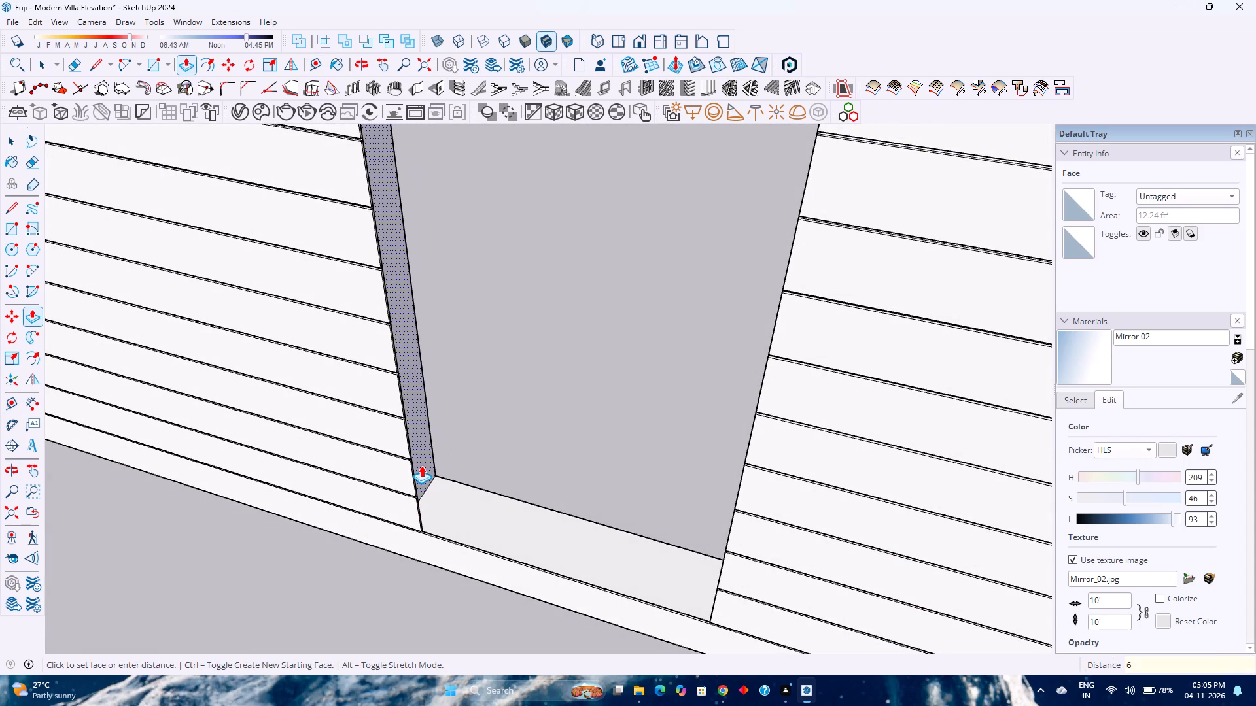
key("Return")
key("space")
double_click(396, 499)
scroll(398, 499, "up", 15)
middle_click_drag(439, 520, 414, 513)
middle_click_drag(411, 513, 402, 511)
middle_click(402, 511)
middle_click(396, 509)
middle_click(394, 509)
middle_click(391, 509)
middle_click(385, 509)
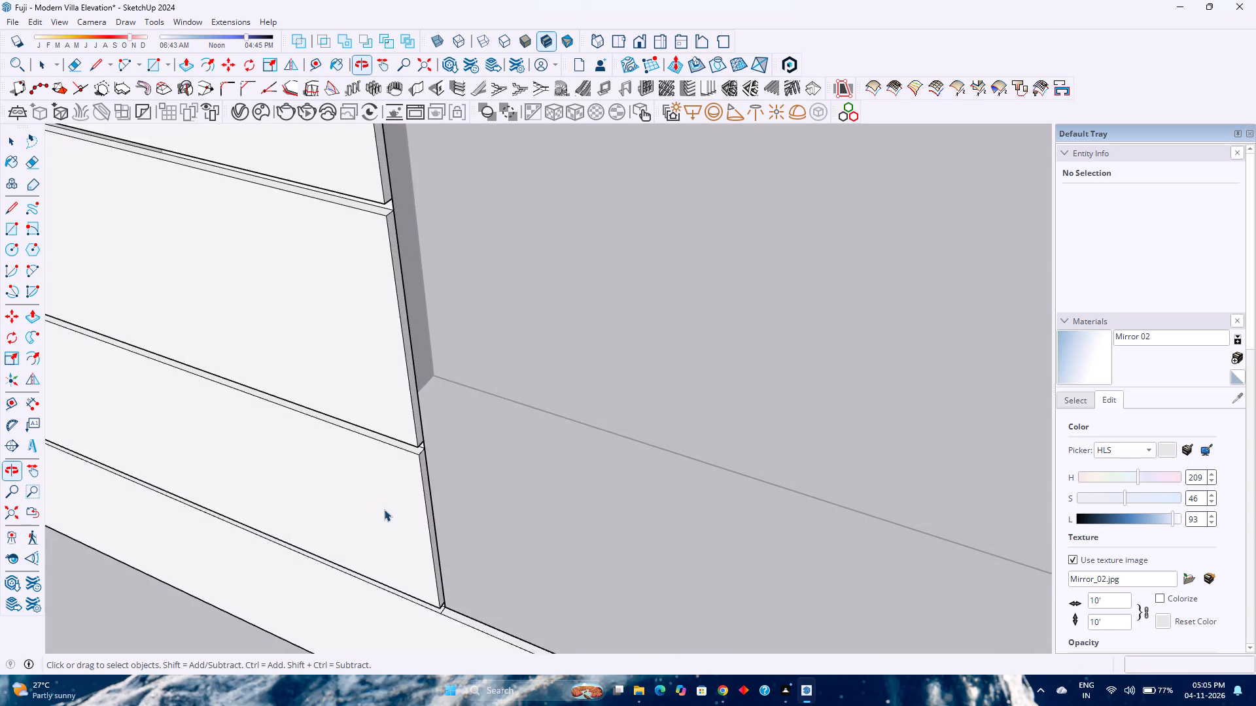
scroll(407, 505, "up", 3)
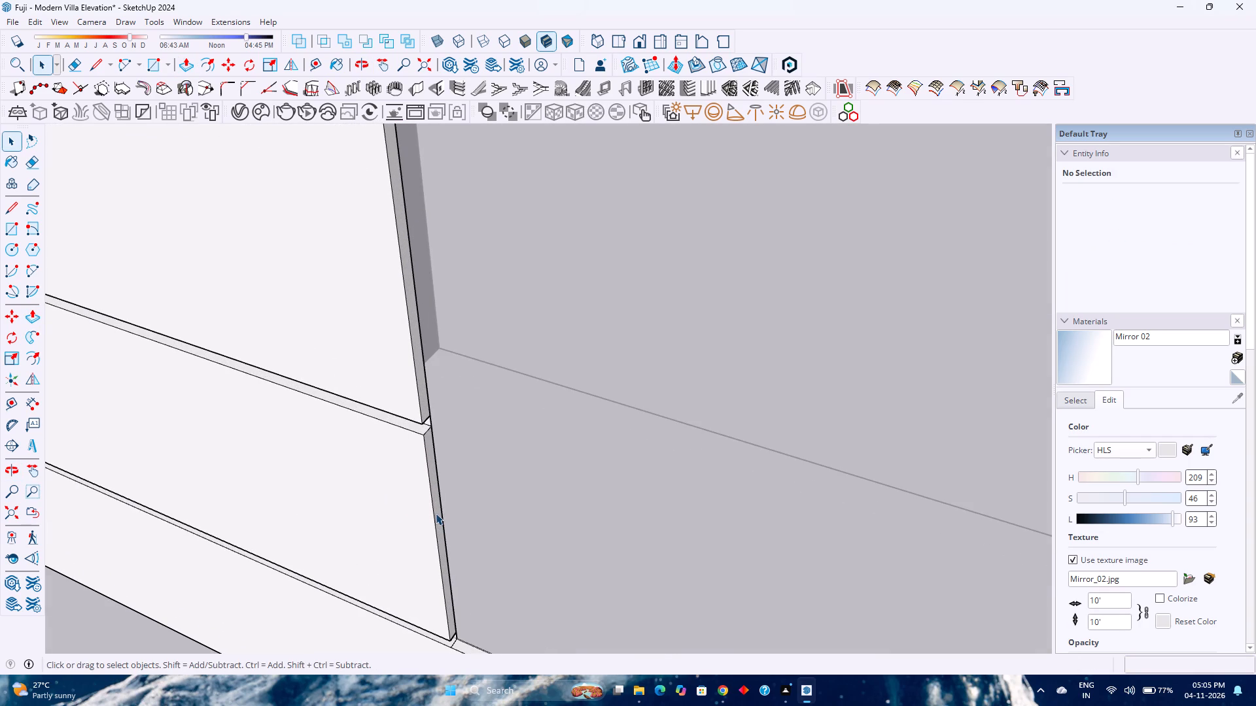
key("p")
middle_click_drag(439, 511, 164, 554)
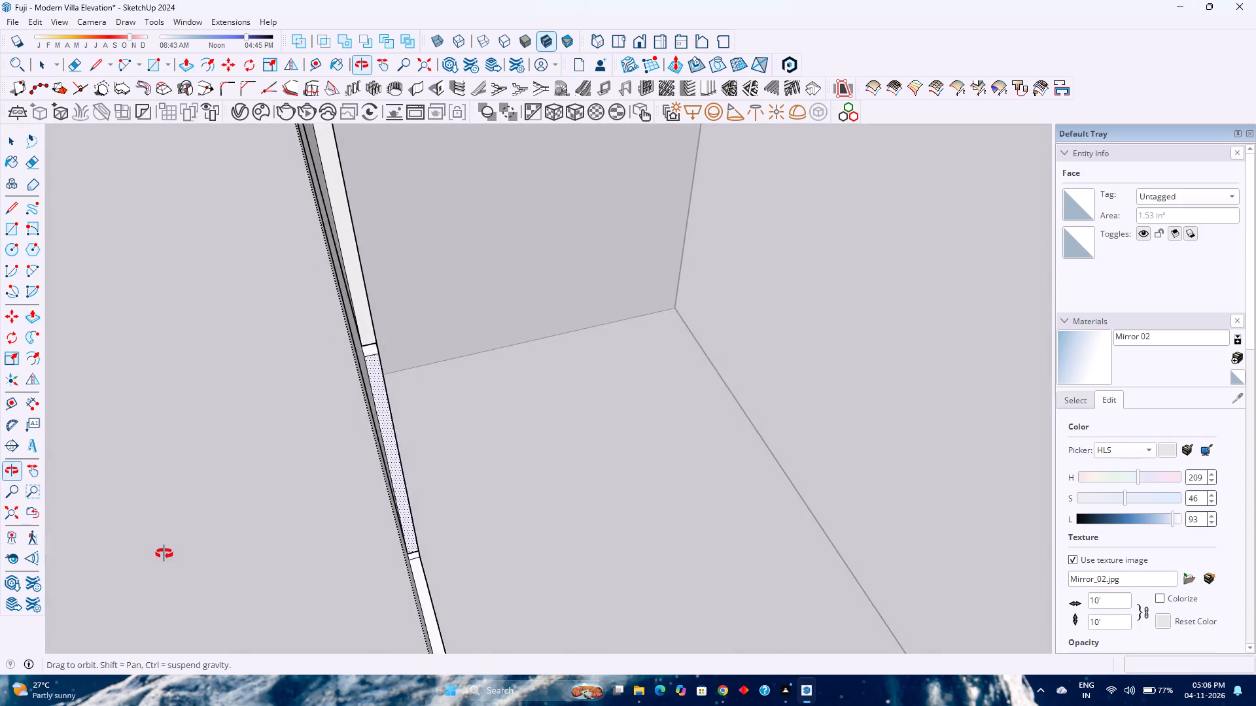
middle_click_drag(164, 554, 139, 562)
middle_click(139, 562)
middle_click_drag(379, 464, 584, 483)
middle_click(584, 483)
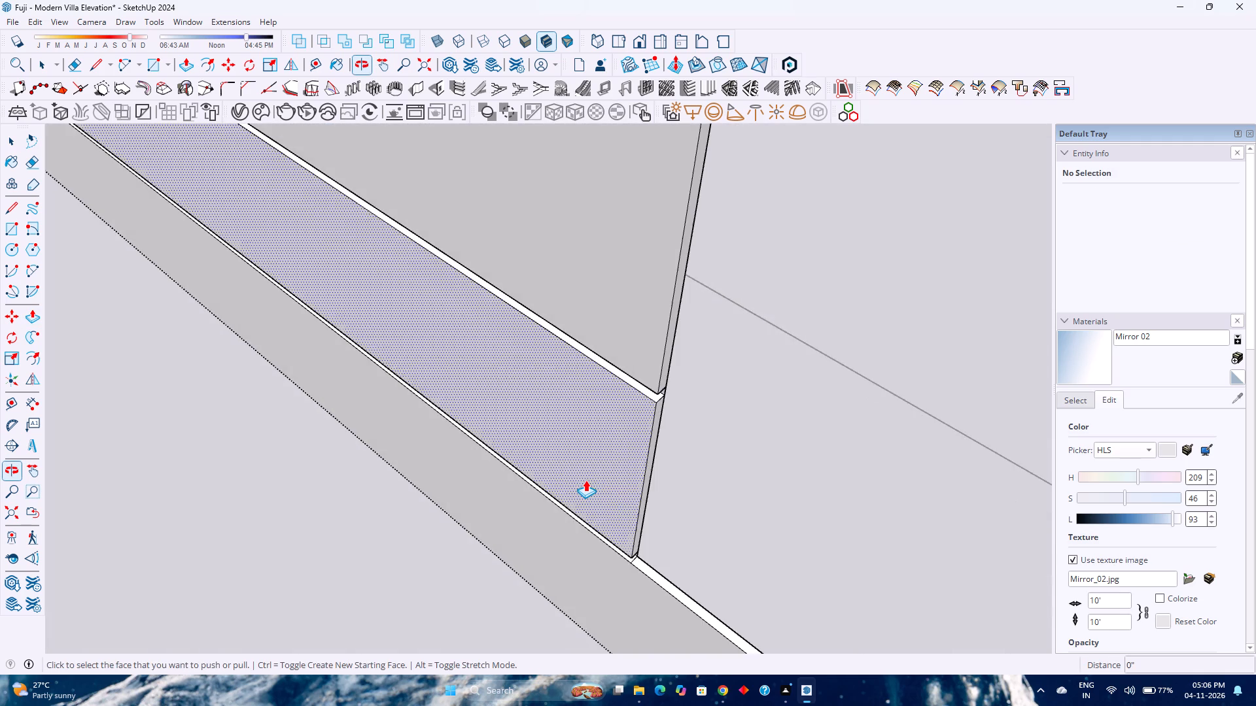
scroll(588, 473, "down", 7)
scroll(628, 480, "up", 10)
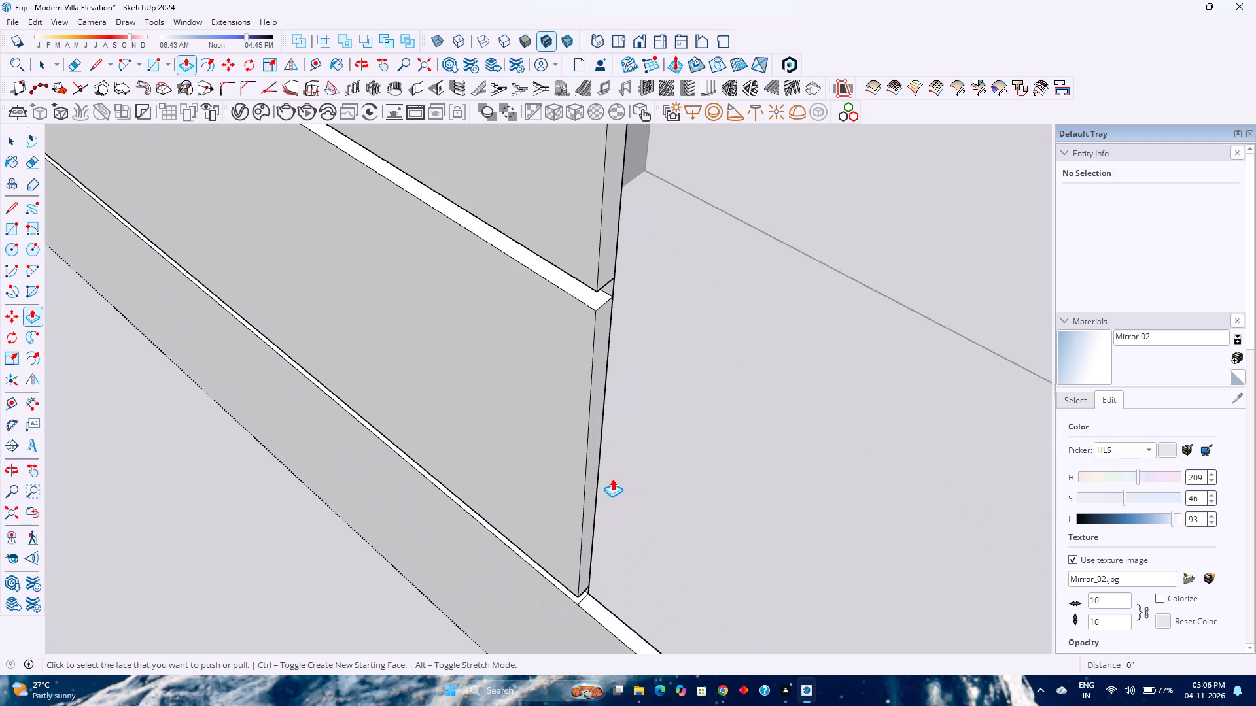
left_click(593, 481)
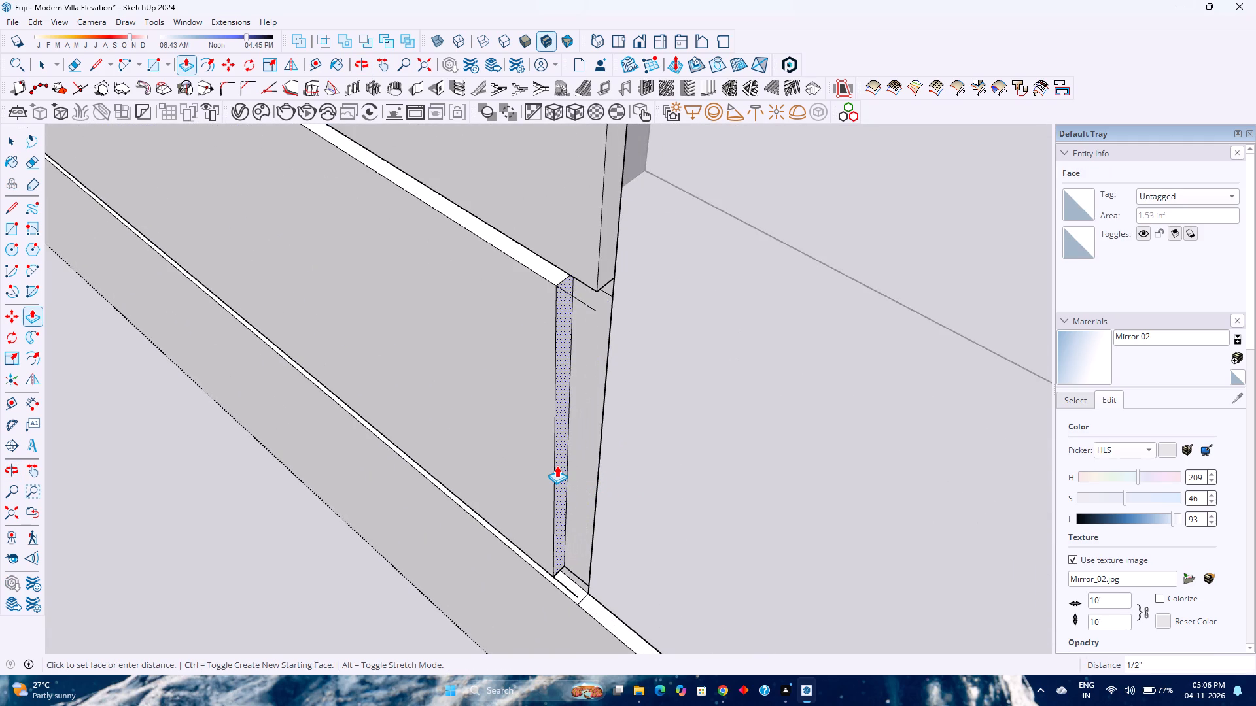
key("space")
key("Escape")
Move the slatted panel group 20' sideways along the red axis, out of the arched frame.
scroll(555, 465, "down", 16)
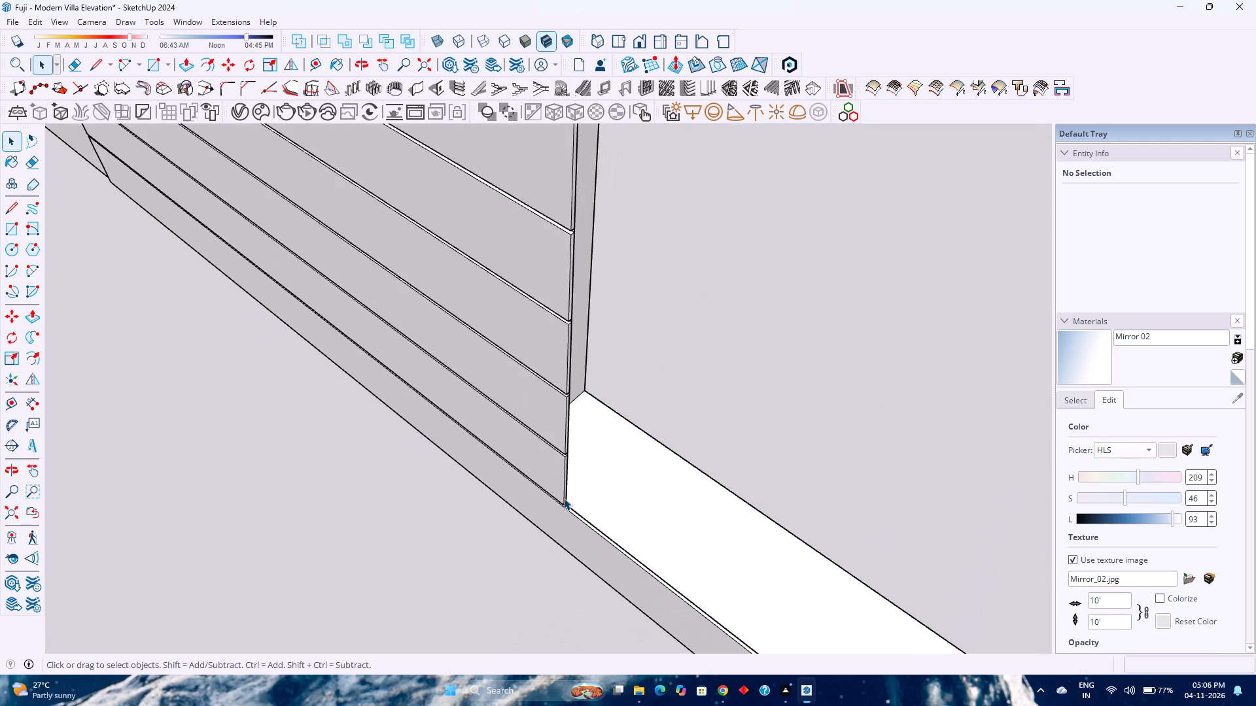
scroll(564, 498, "down", 17)
middle_click_drag(601, 473, 469, 558, "shift")
middle_click_drag(419, 542, 500, 529)
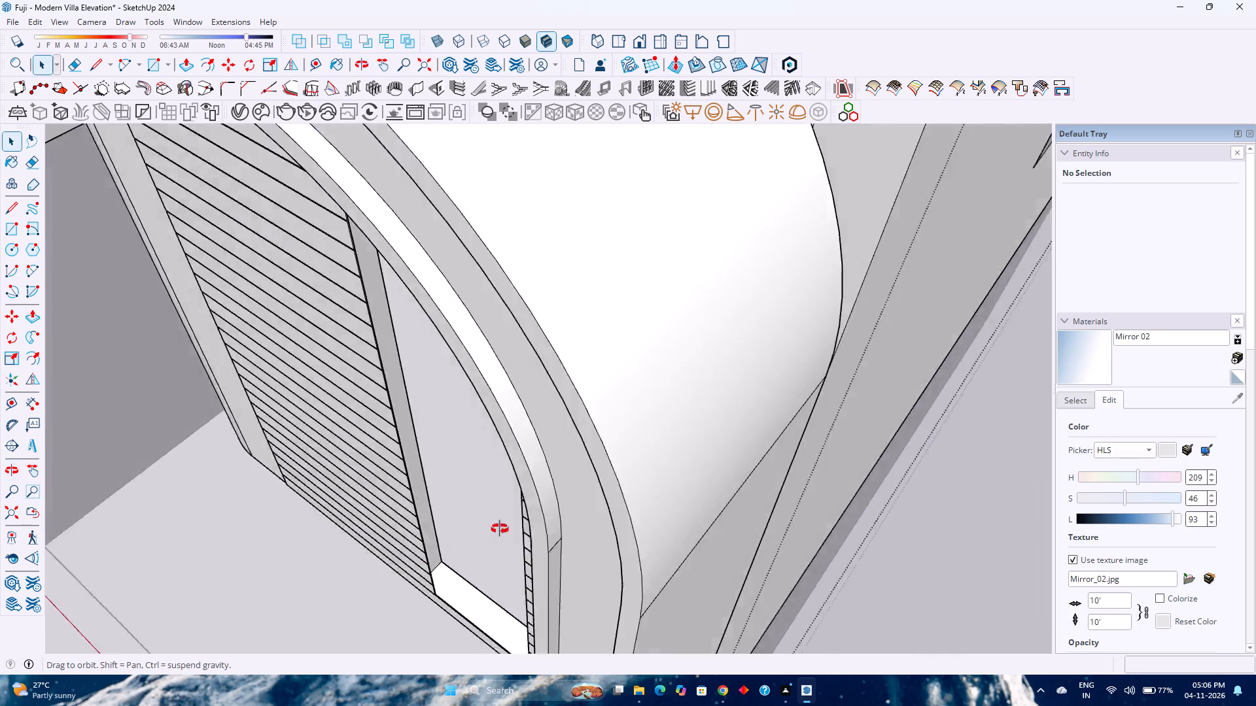
middle_click_drag(500, 529, 664, 484)
middle_click(670, 480)
left_click(487, 470)
key("m")
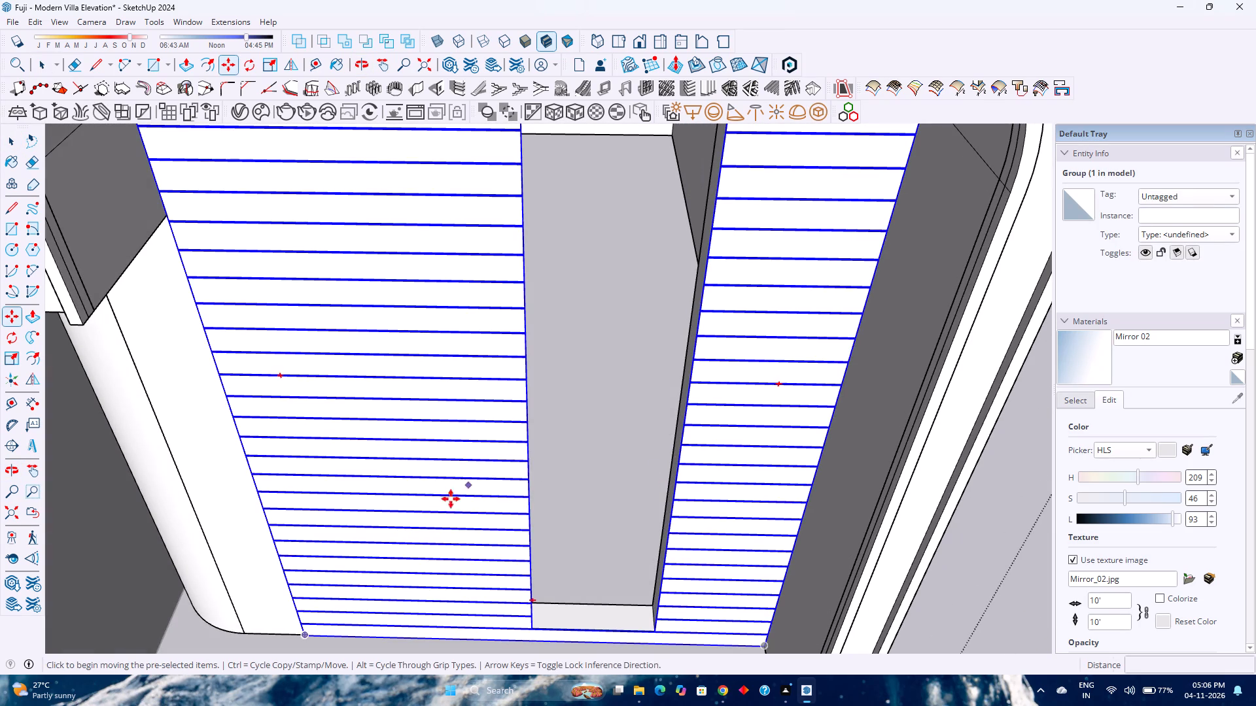
scroll(308, 637, "up", 17)
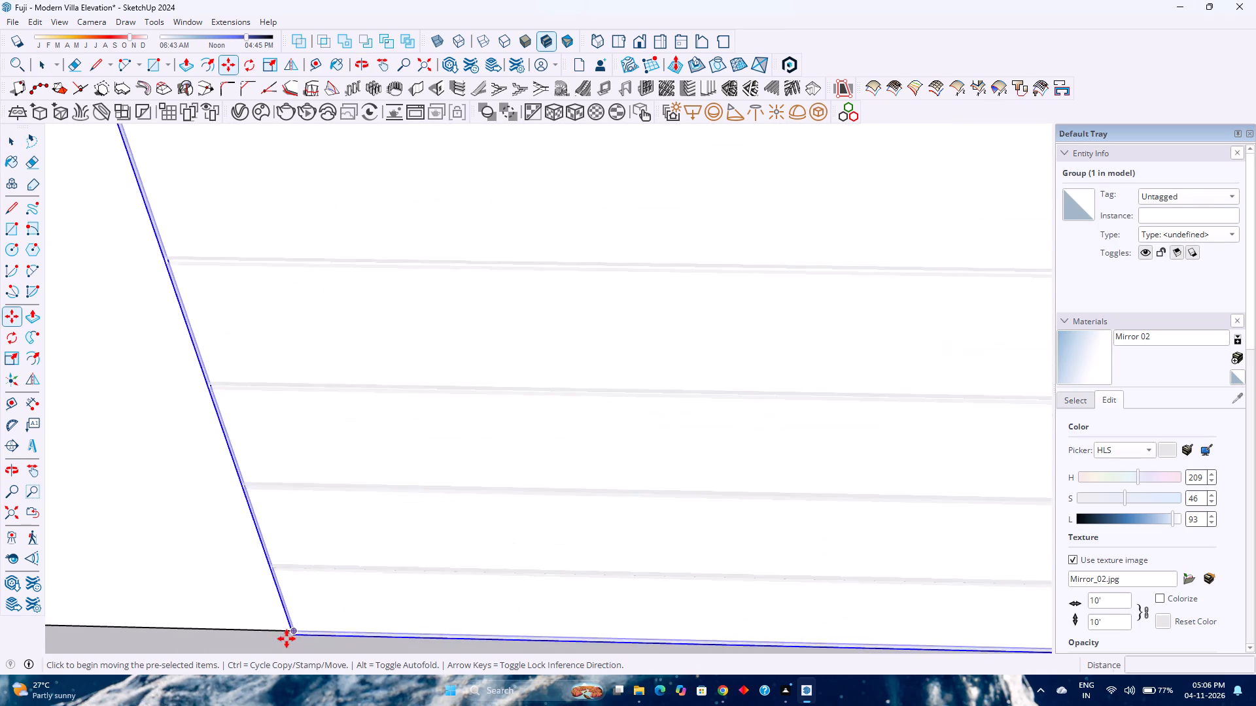
scroll(287, 639, "up", 11)
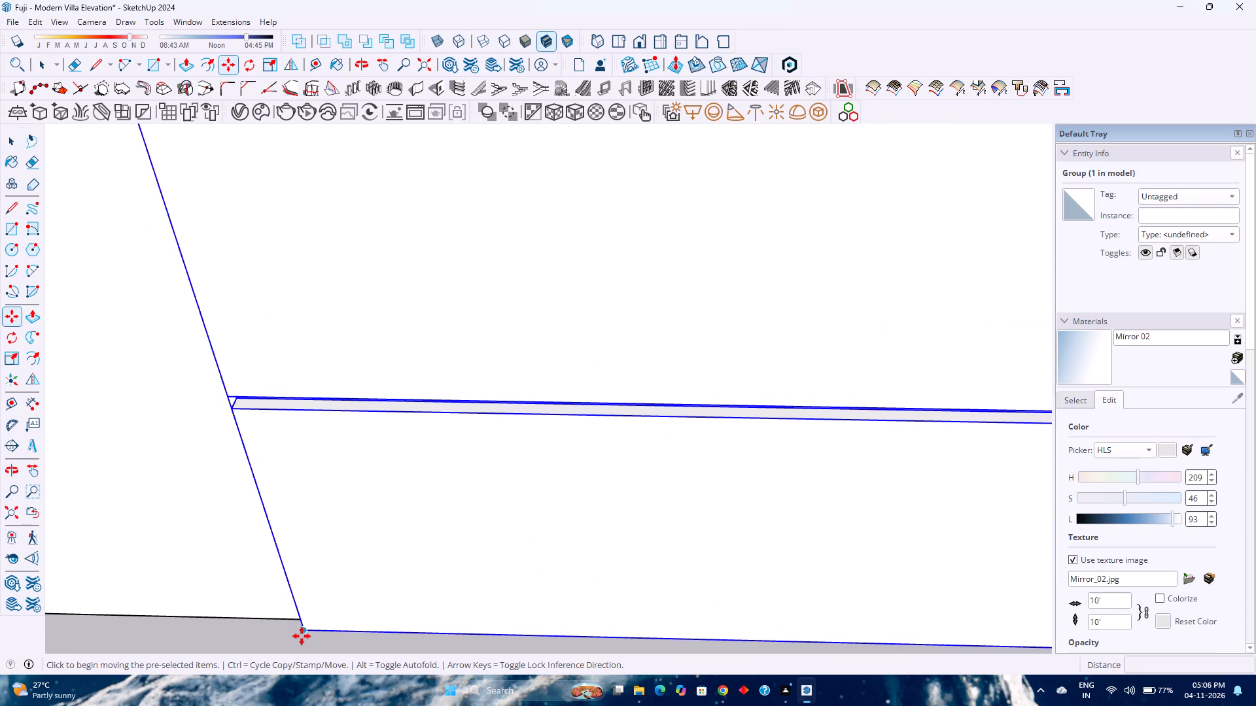
left_click(302, 636)
scroll(334, 630, "down", 18)
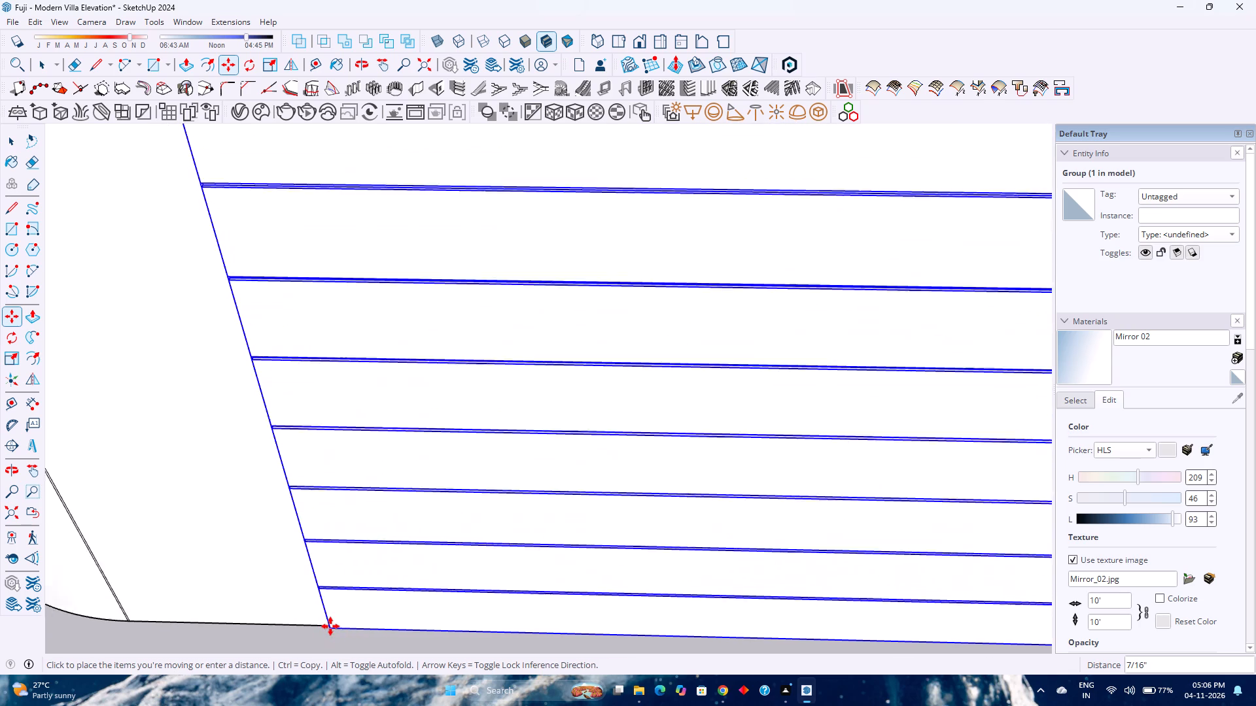
scroll(330, 626, "down", 1)
scroll(329, 626, "down", 20)
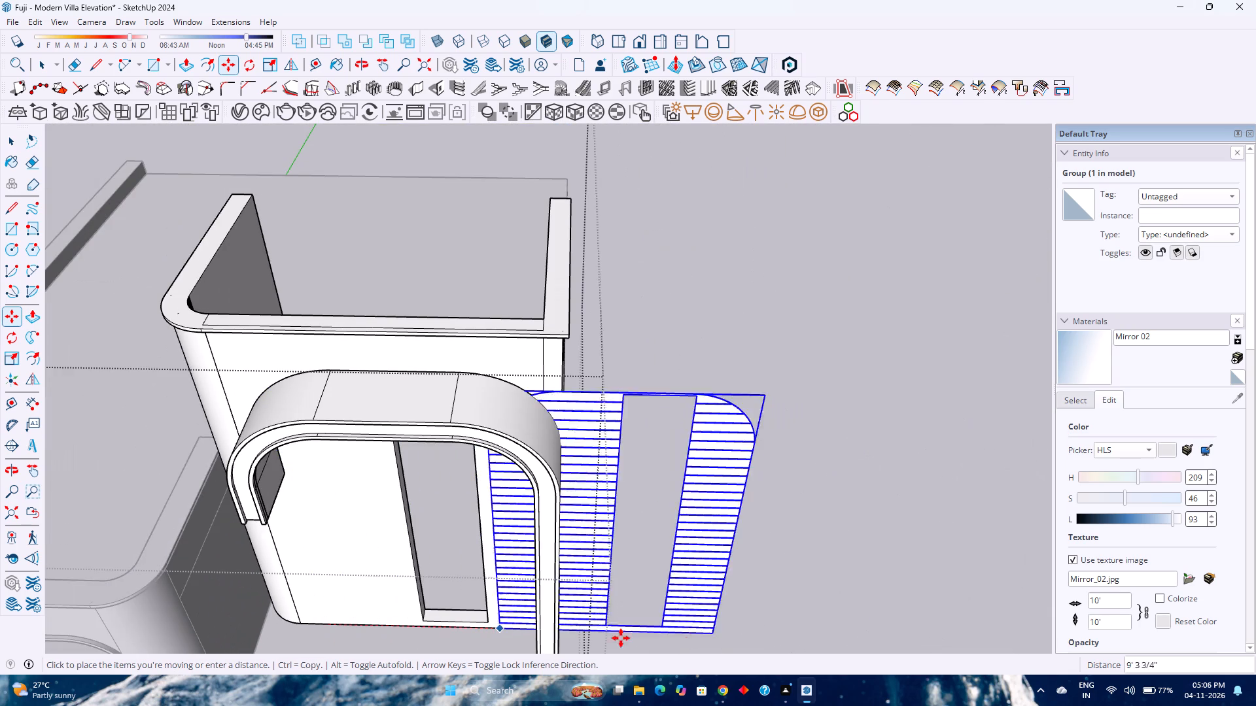
type("20'")
key("Return")
key("space")
Open the slatted panel group and draw a line along its back bottom edge, about 11' 5 1/4" from corner to corner.
left_click(734, 601)
left_click(729, 601)
scroll(732, 592, "up", 2)
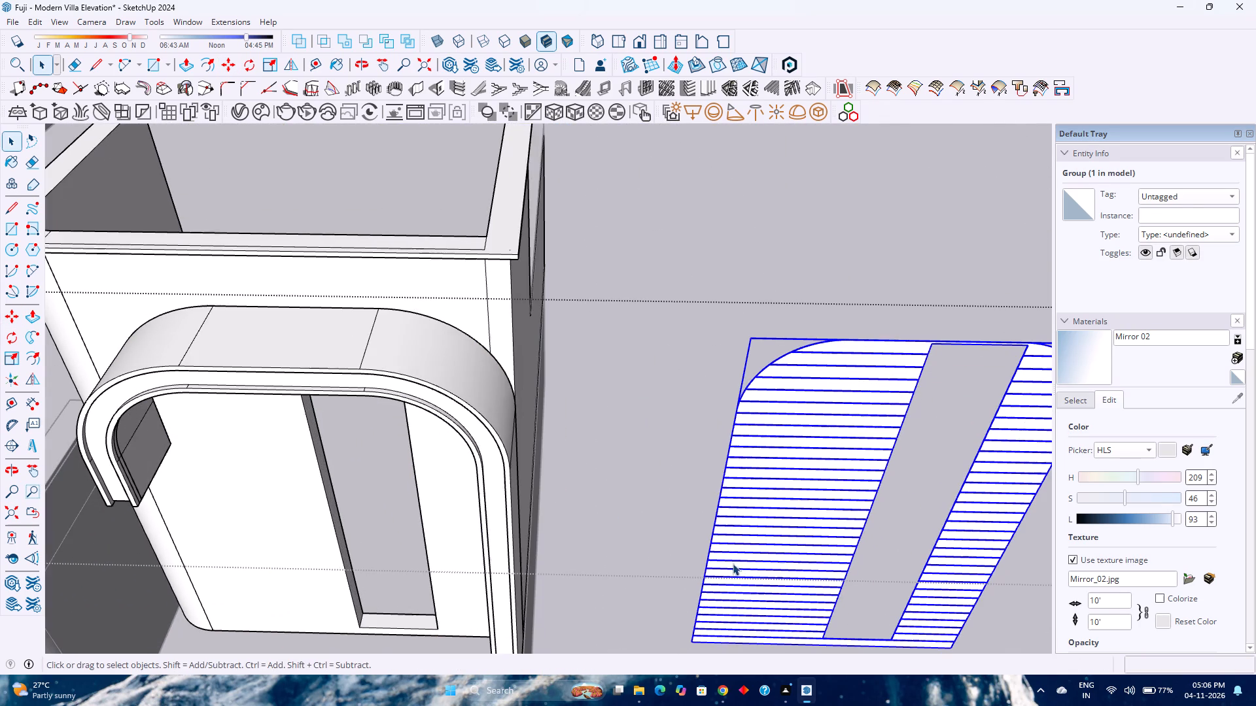
double_click(750, 539)
middle_click_drag(754, 537, 673, 538)
middle_click_drag(655, 538, 520, 538)
middle_click_drag(486, 538, 472, 538)
scroll(459, 533, "down", 3)
middle_click_drag(573, 538, 361, 539)
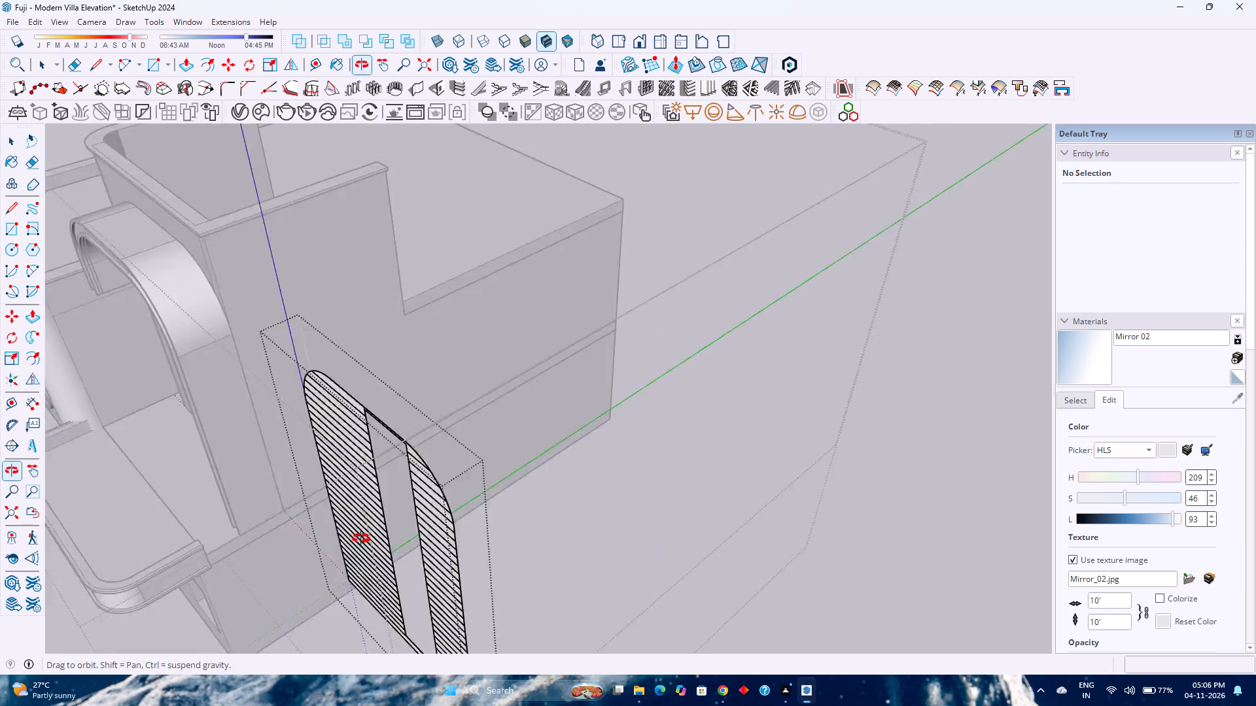
middle_click_drag(361, 539, 277, 538)
middle_click(273, 537)
scroll(281, 530, "down", 3)
middle_click_drag(321, 490, 134, 495)
scroll(169, 479, "up", 8)
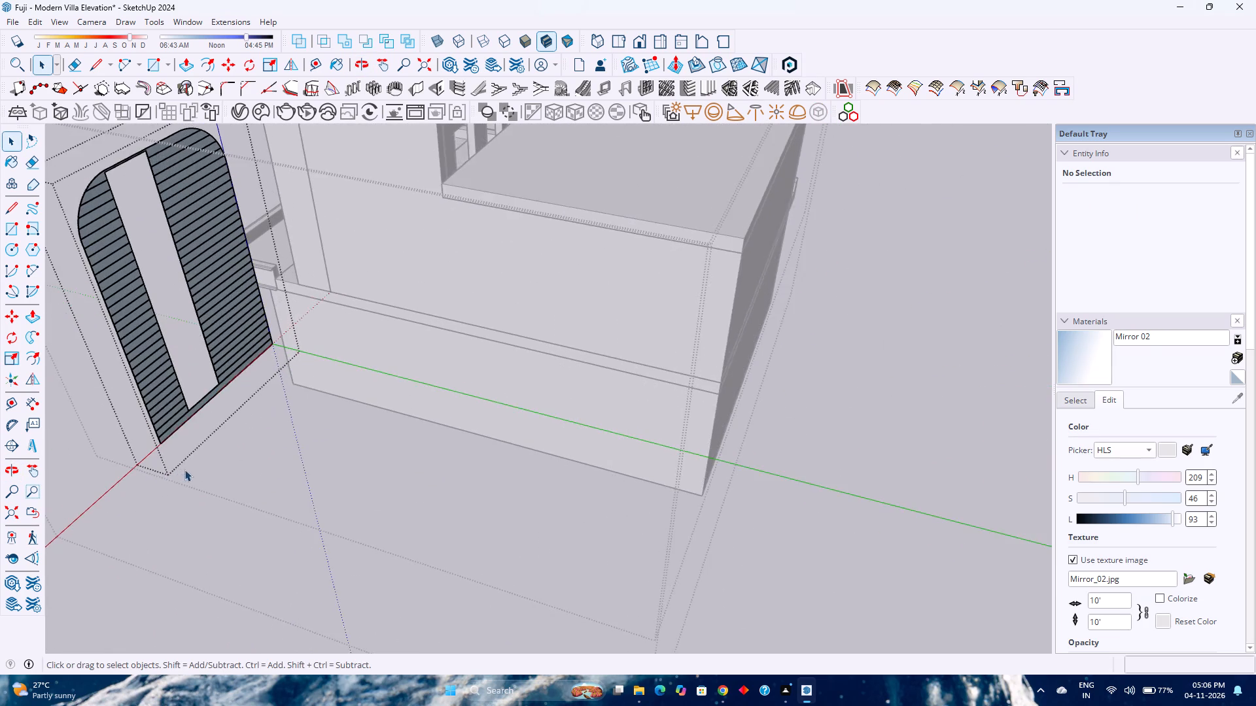
scroll(184, 469, "up", 4)
middle_click_drag(214, 433, 223, 433, "shift")
middle_click(223, 433, "shift")
middle_click_drag(236, 435, 399, 556, "shift")
scroll(398, 557, "up", 1)
middle_click_drag(392, 557, 255, 556)
middle_click(242, 554)
middle_click_drag(245, 514, 255, 516, "shift")
middle_click_drag(255, 516, 435, 684, "shift")
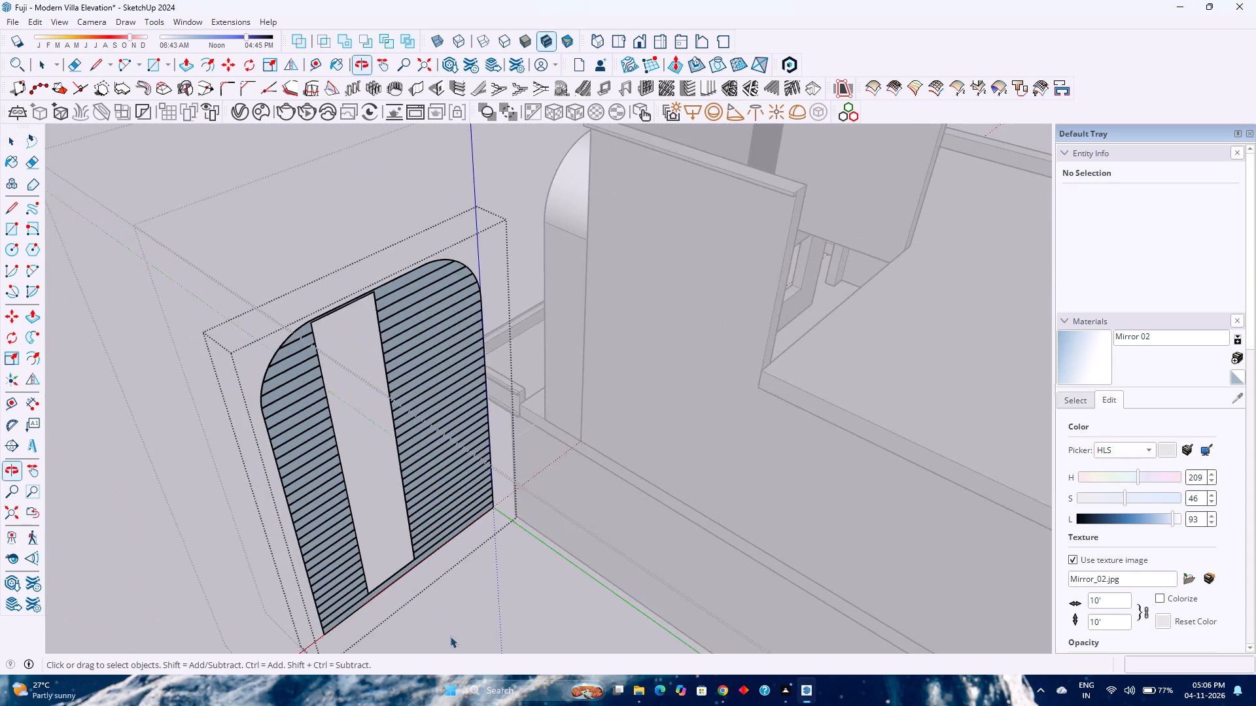
middle_click_drag(442, 618, 375, 614)
middle_click(360, 608)
scroll(308, 494, "up", 7)
middle_click_drag(298, 411, 415, 431)
middle_click(415, 432)
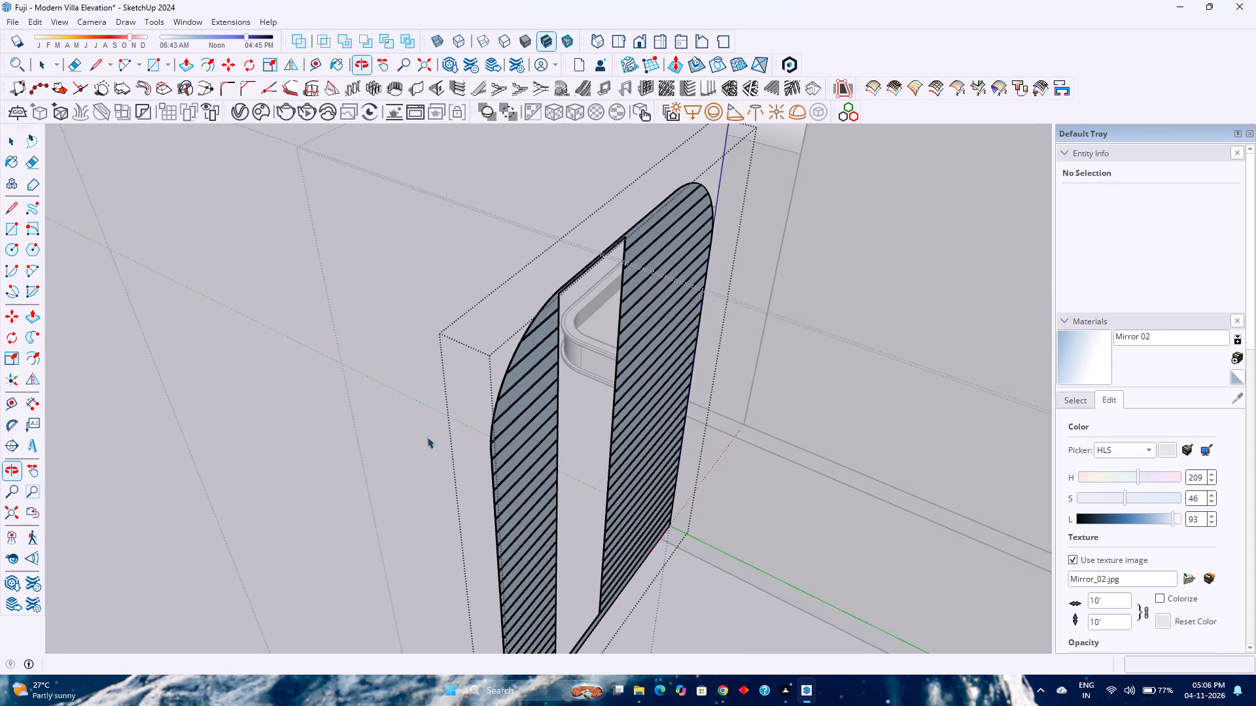
middle_click_drag(524, 481, 315, 454)
middle_click(315, 454)
scroll(315, 454, "up", 3)
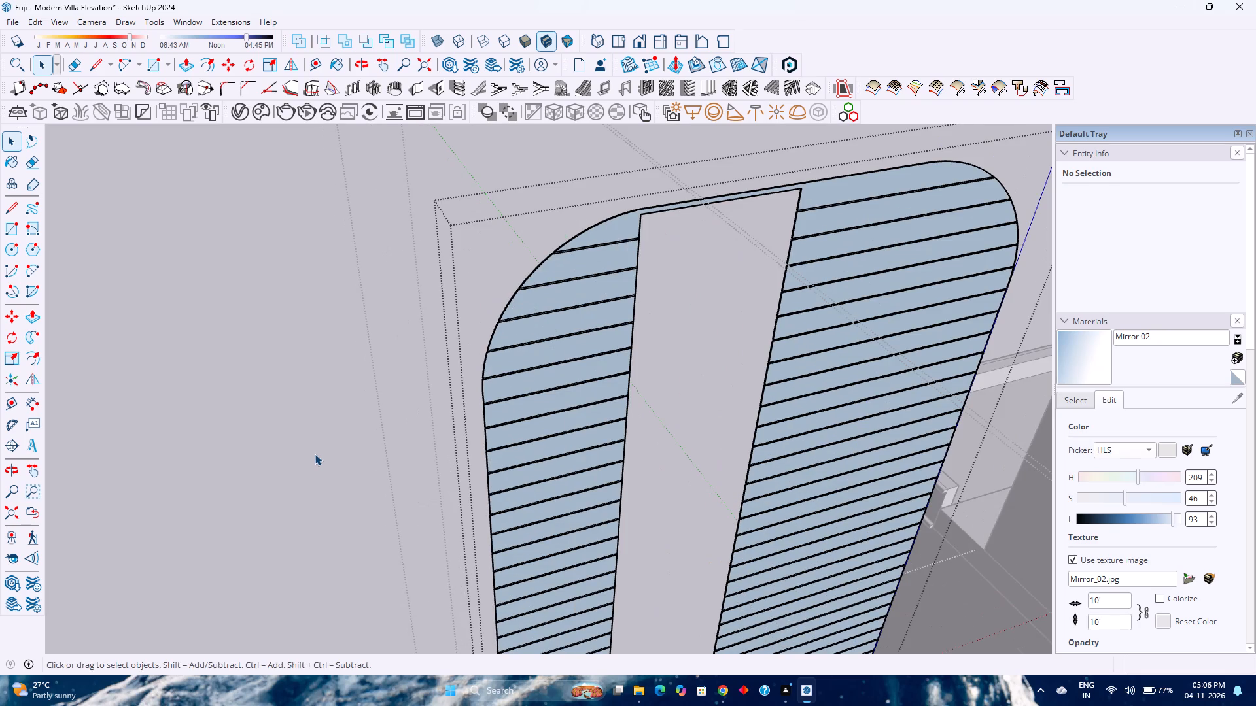
key("l")
scroll(427, 457, "down", 11)
middle_click_drag(461, 511, 428, 456, "shift")
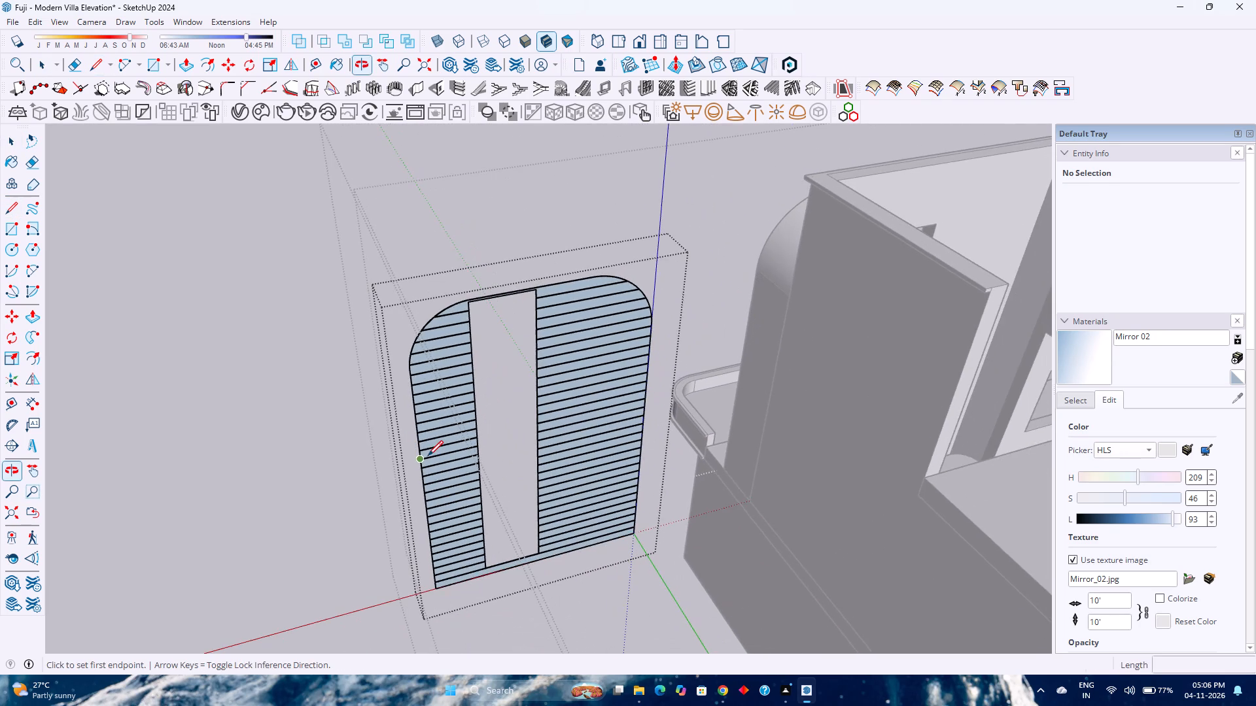
middle_click(428, 456, "shift")
scroll(438, 609, "up", 9)
left_click(434, 584)
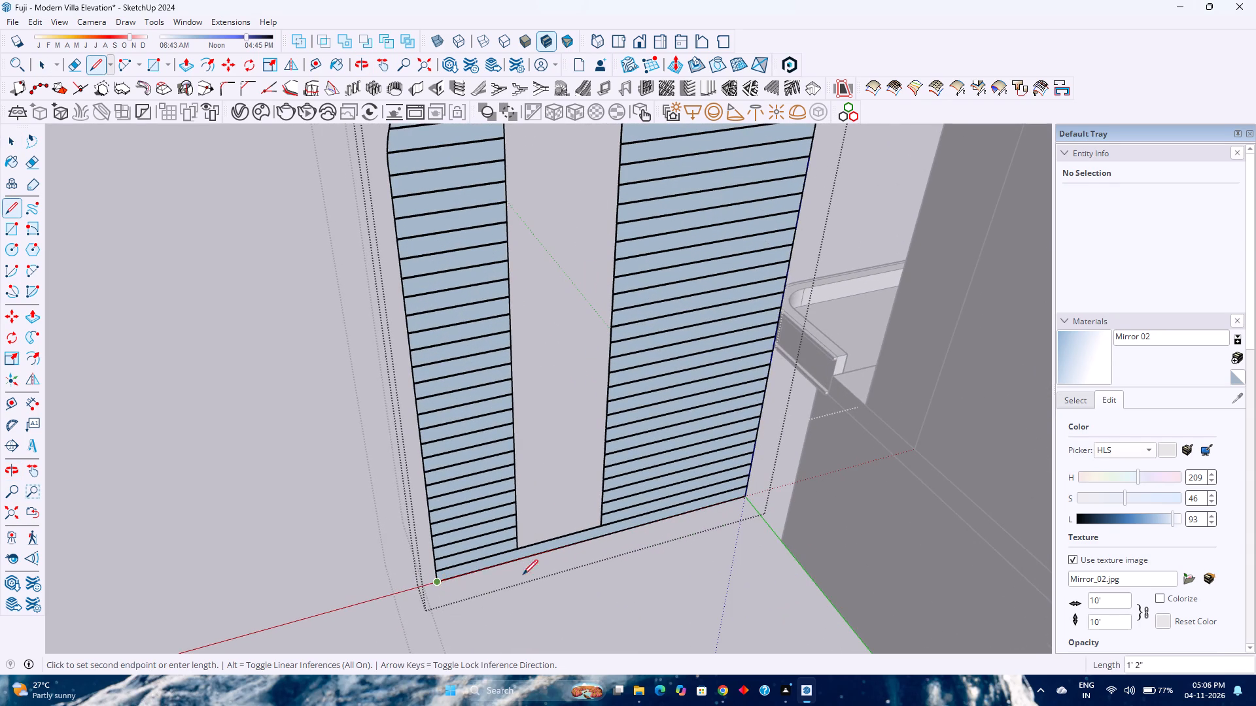
left_click(747, 495)
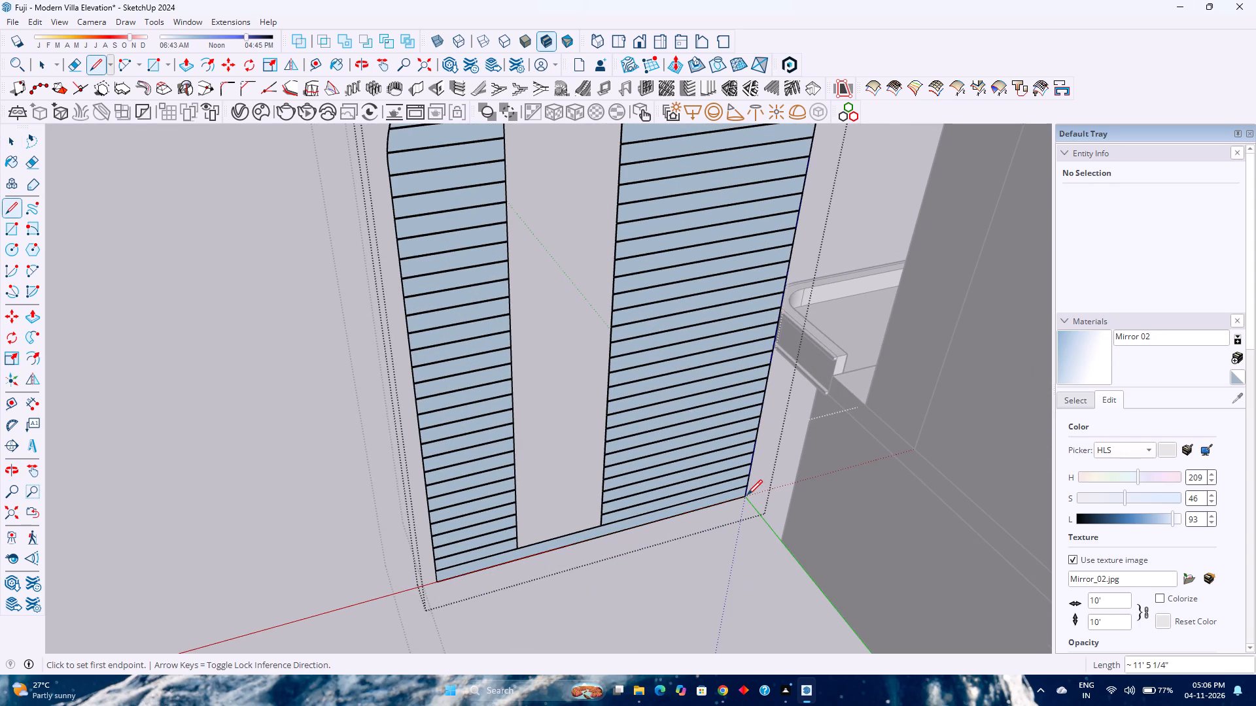
Examine the bottom strip and the groove above it at the panel's lower outer corner.
scroll(742, 496, "up", 2)
scroll(609, 513, "up", 12)
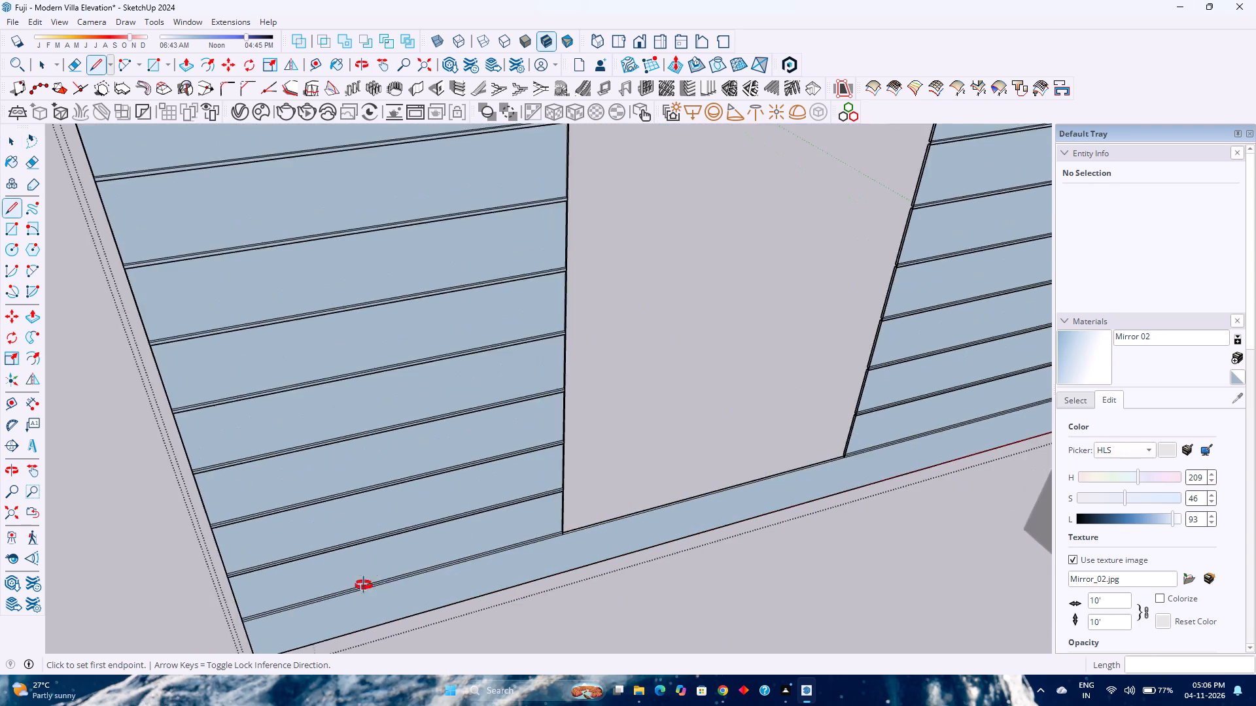
middle_click_drag(364, 585, 623, 556)
middle_click(625, 555)
middle_click(625, 555)
scroll(362, 453, "up", 6)
scroll(247, 509, "up", 2)
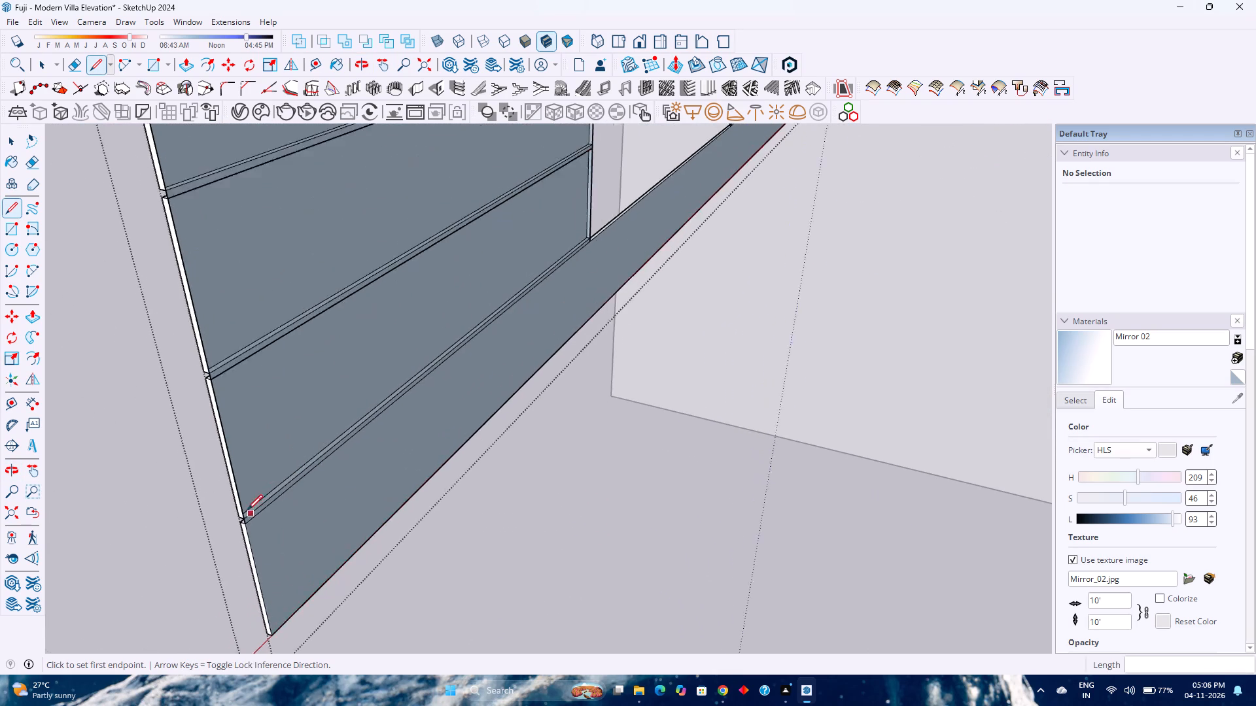
scroll(247, 510, "up", 10)
scroll(299, 541, "up", 4)
scroll(299, 541, "down", 9)
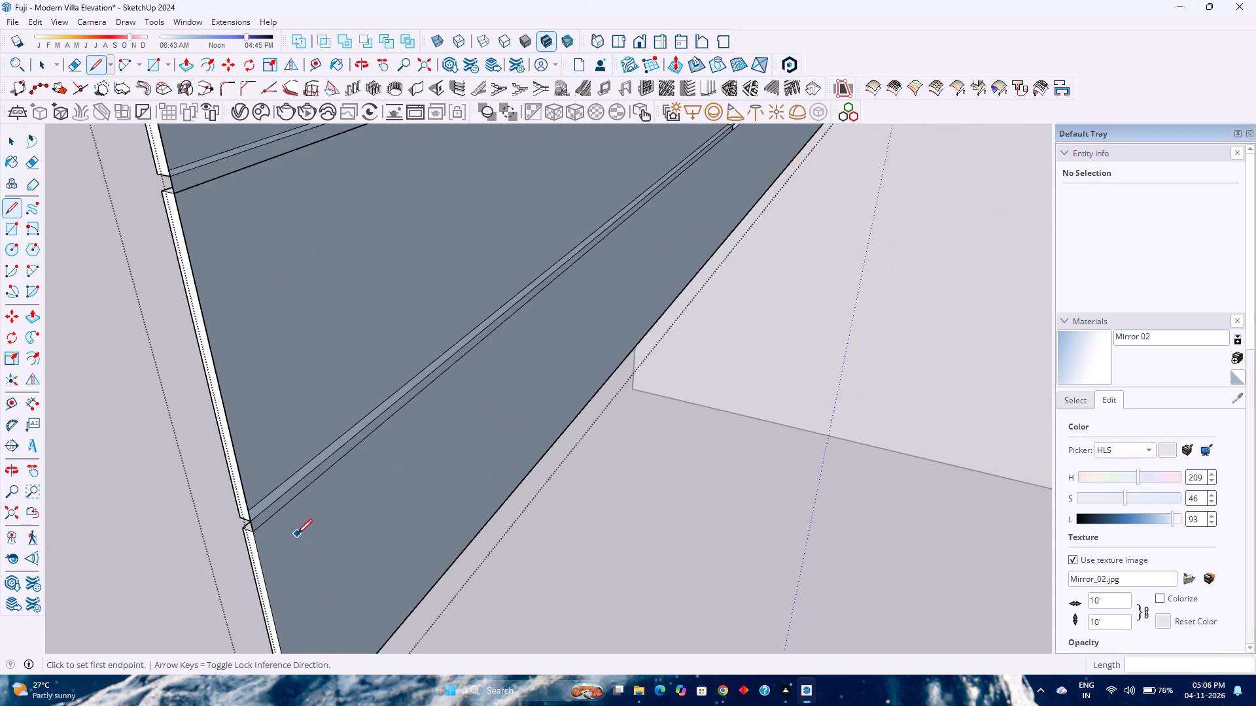
scroll(297, 534, "down", 19)
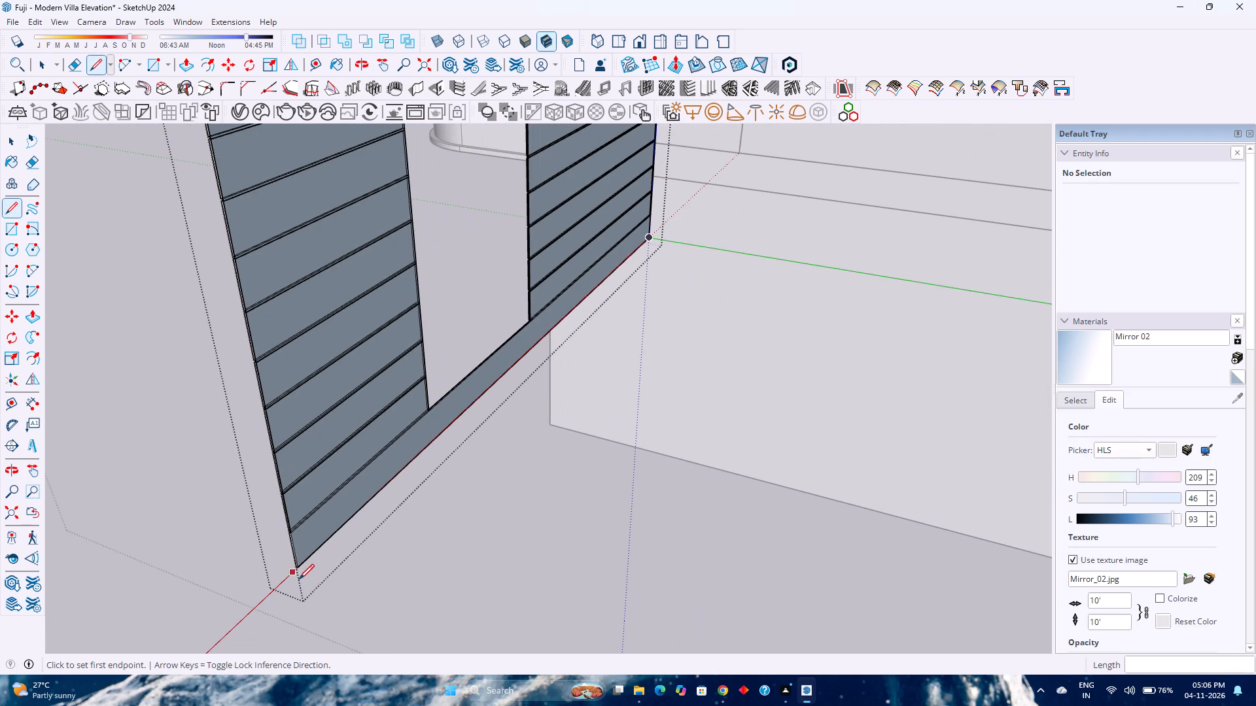
scroll(302, 567, "up", 11)
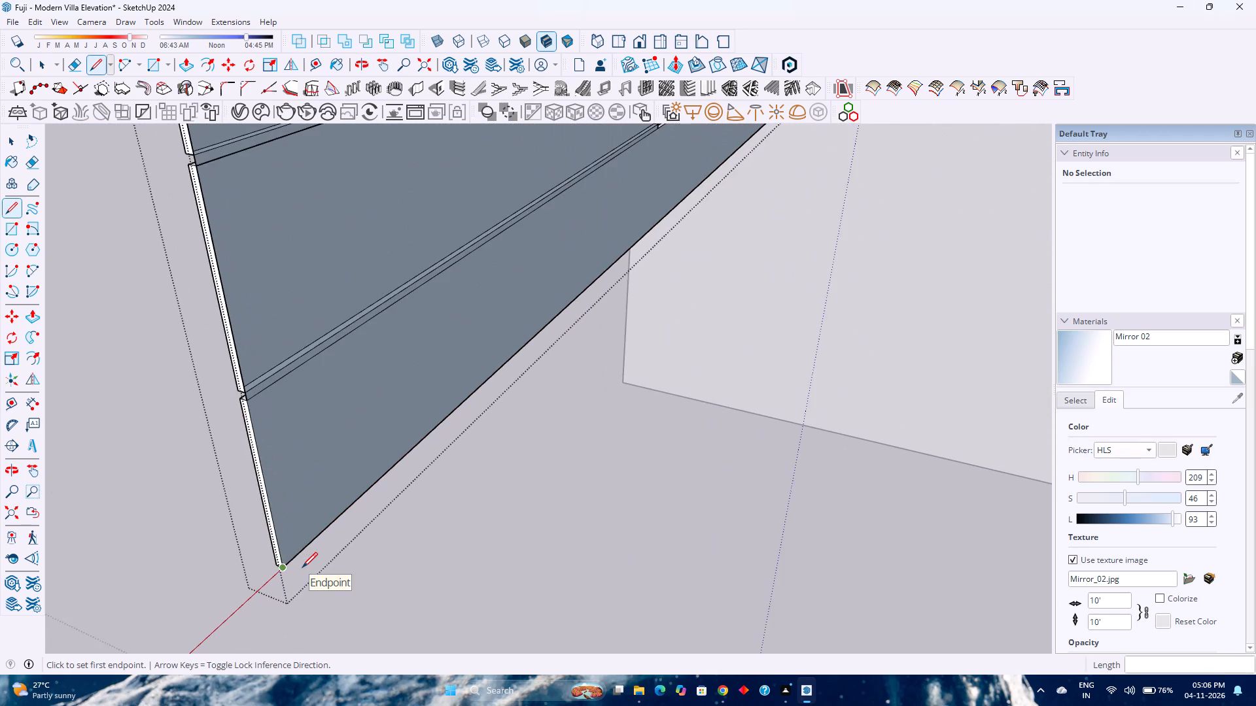
scroll(302, 567, "up", 3)
scroll(275, 554, "down", 4)
scroll(275, 554, "up", 1)
scroll(275, 549, "down", 3)
key("space")
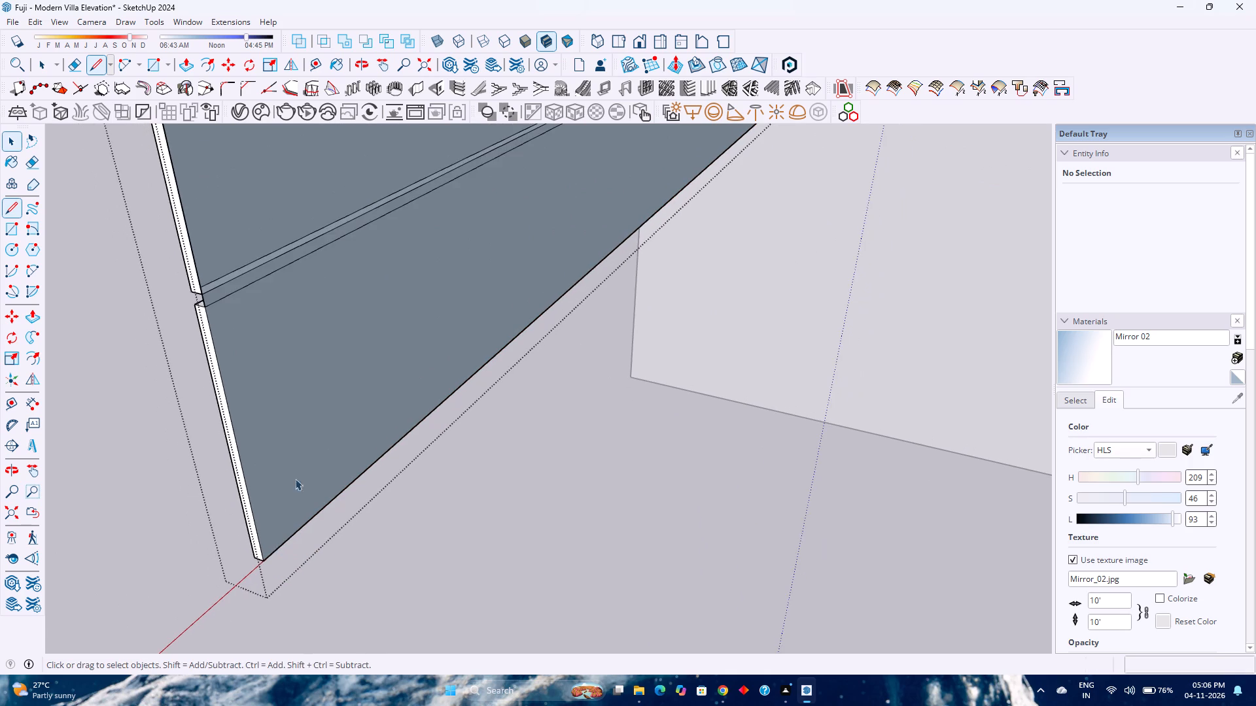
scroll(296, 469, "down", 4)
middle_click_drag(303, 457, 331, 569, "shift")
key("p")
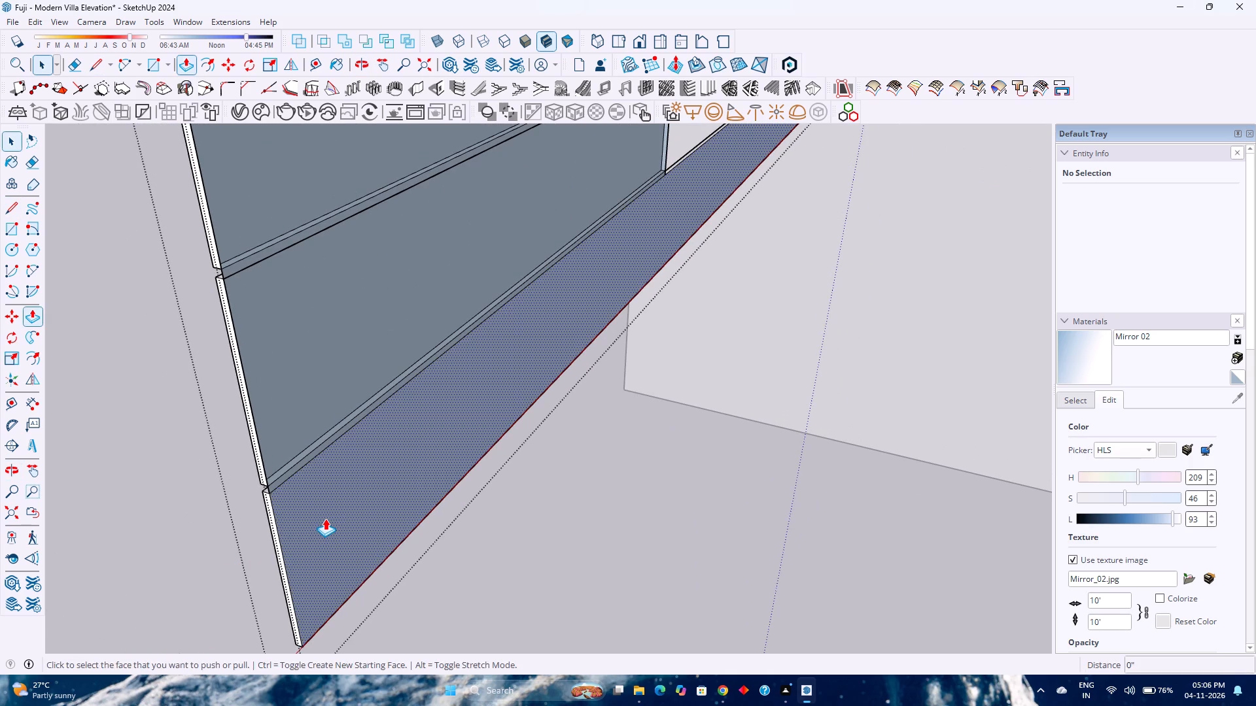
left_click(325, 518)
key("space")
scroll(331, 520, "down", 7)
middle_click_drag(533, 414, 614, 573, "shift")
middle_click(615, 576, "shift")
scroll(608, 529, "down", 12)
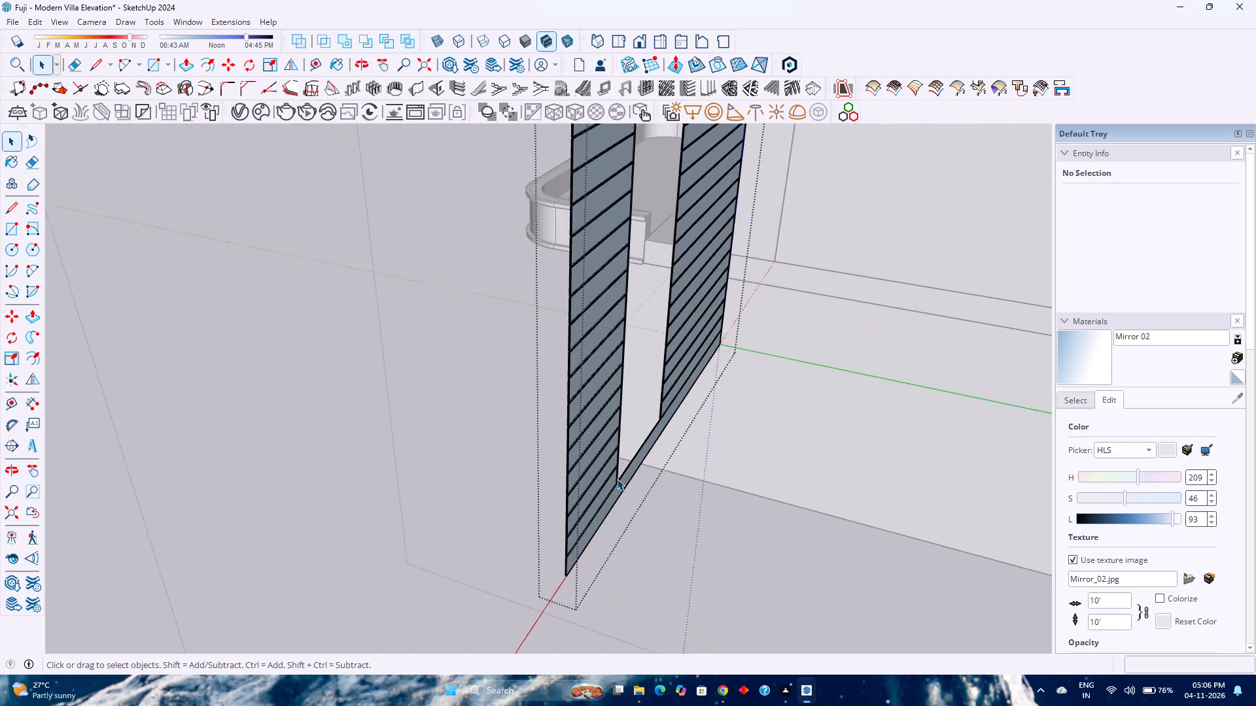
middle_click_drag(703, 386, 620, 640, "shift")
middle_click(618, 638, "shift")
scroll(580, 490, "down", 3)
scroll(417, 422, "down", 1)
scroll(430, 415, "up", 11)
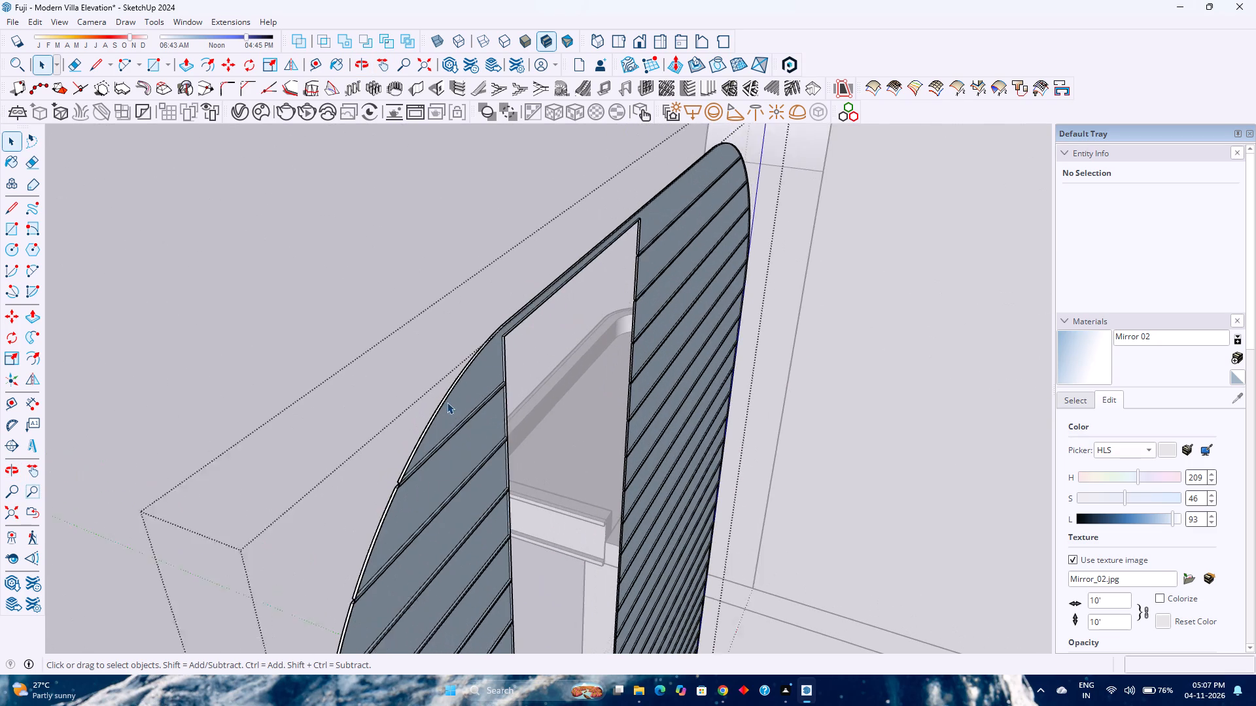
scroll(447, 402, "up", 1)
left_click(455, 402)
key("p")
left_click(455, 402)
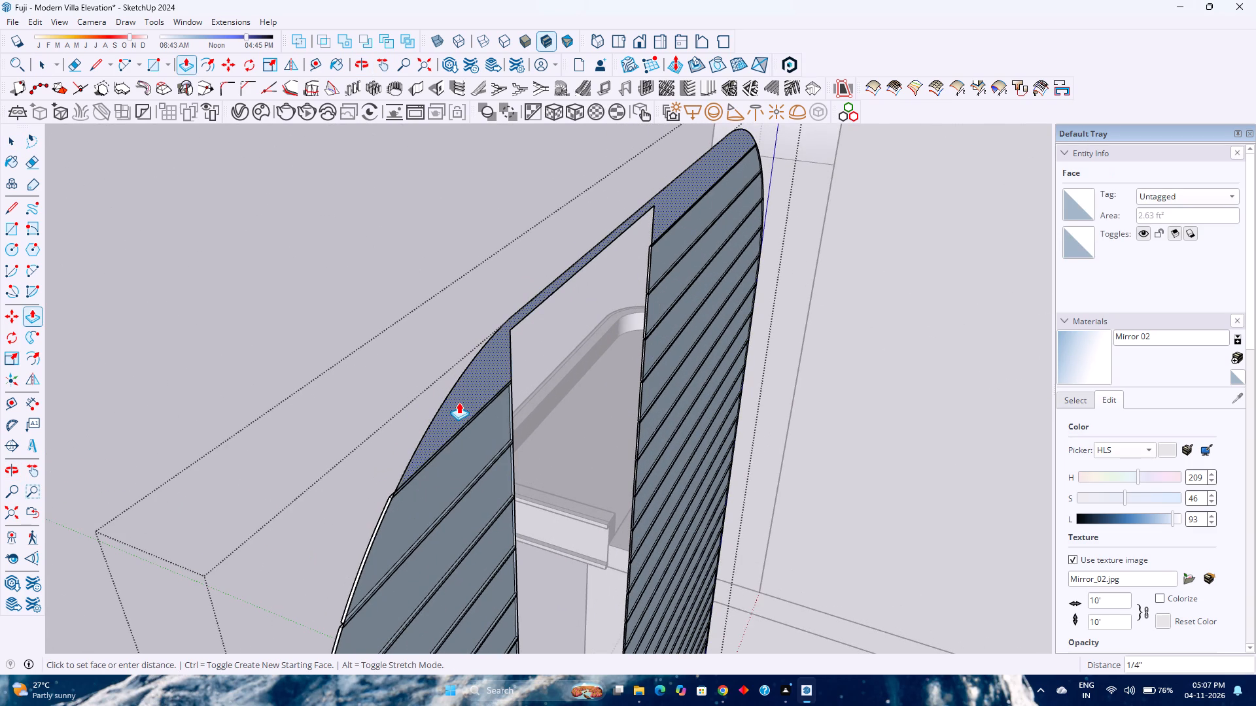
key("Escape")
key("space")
Draw a line about 1' 5 11/16" long along the groove below the top slat, from the curved outer edge to the window opening.
left_click(460, 403)
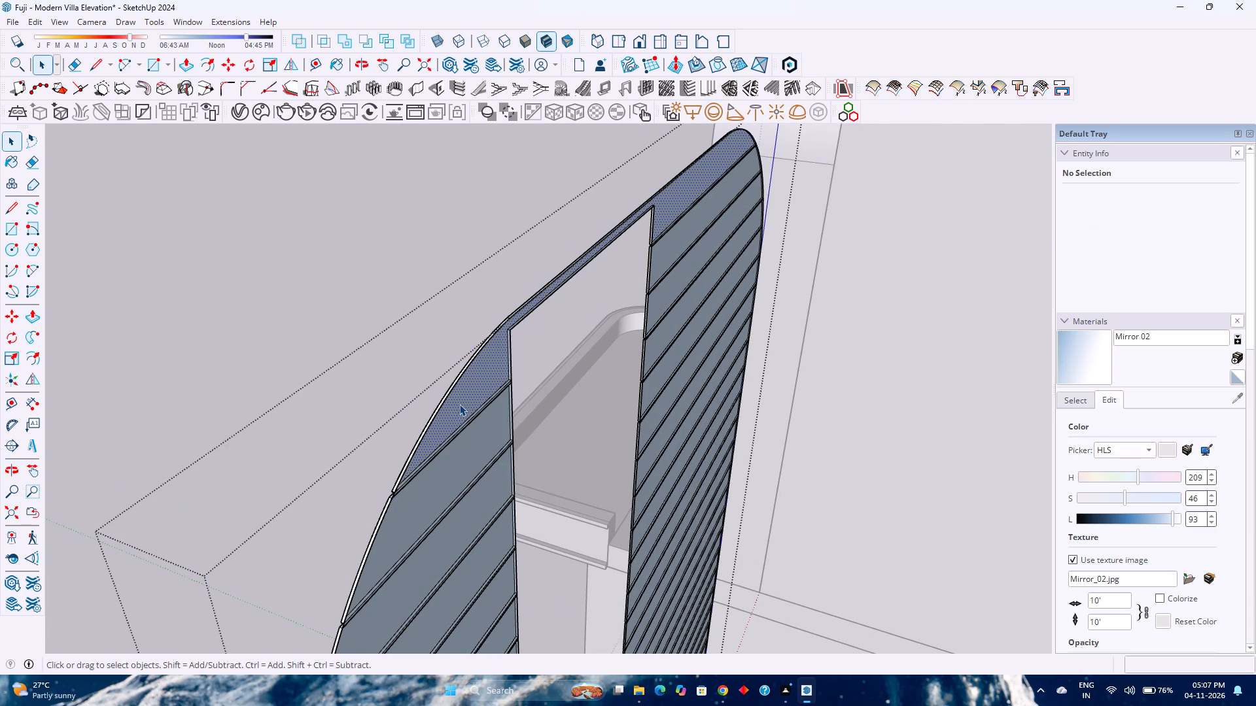
key("l")
scroll(405, 495, "up", 5)
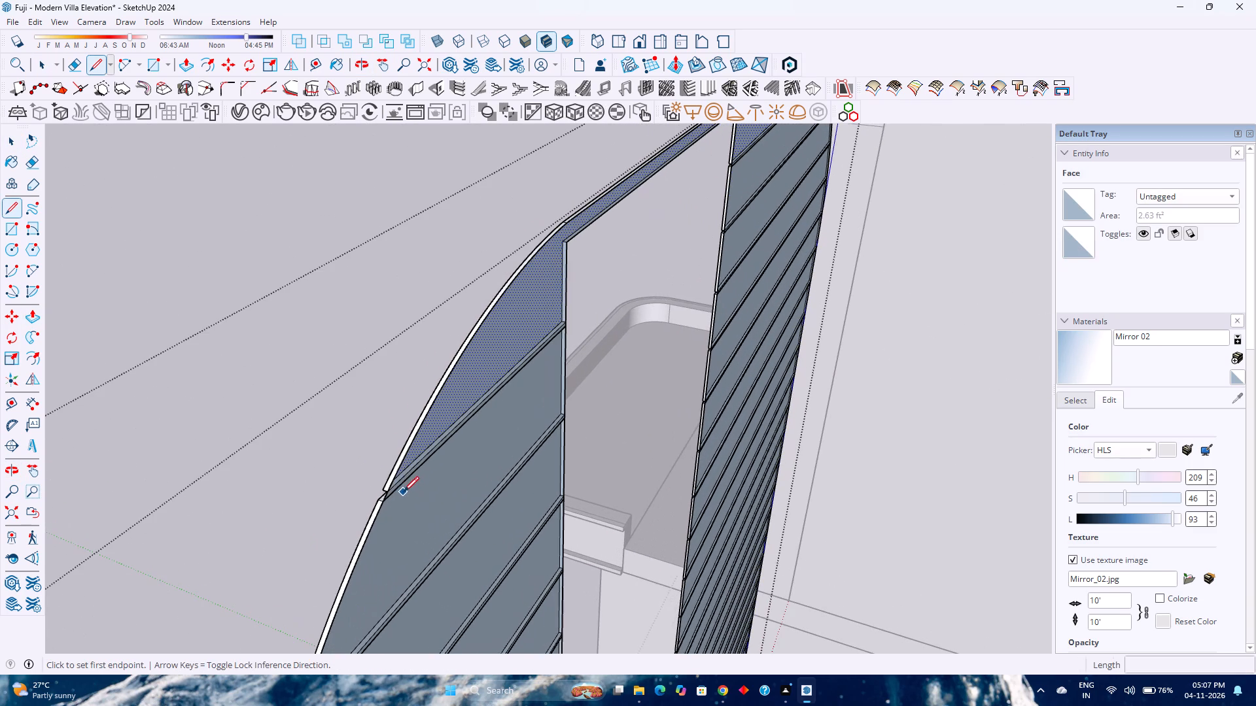
scroll(388, 491, "up", 9)
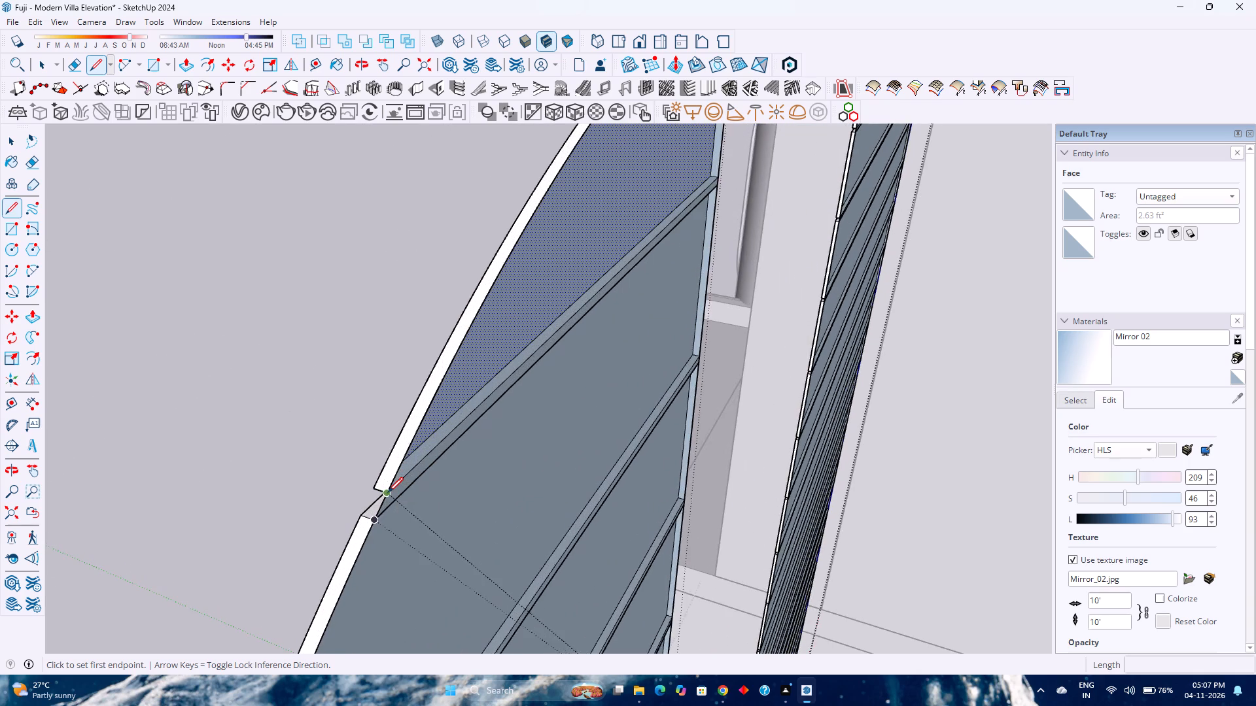
scroll(388, 492, "up", 10)
left_click(387, 480)
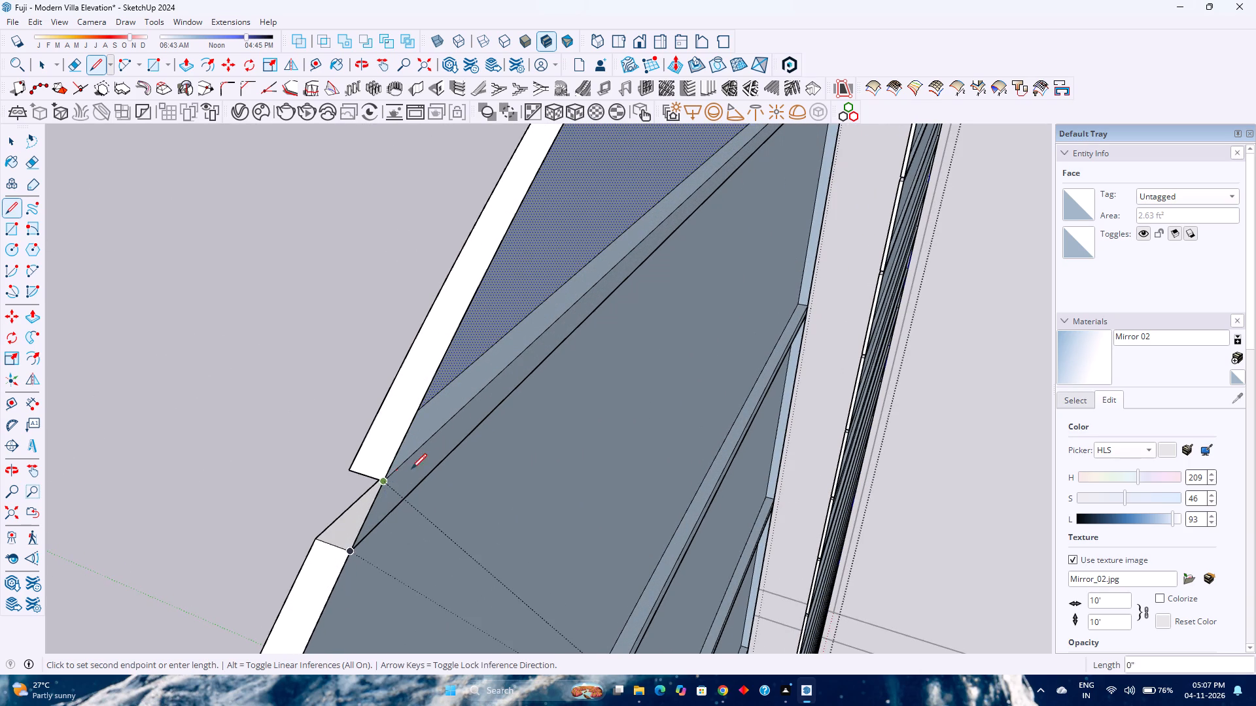
scroll(427, 456, "down", 13)
middle_click_drag(528, 380, 235, 606, "shift")
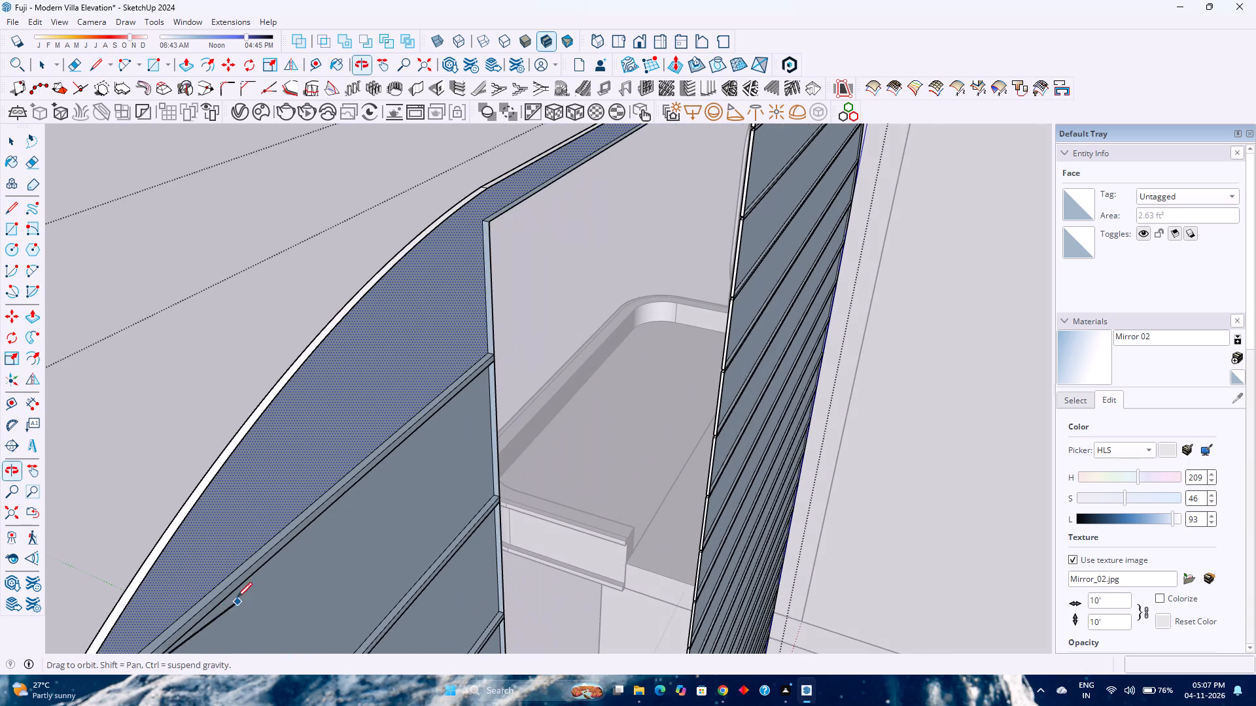
middle_click(235, 606)
scroll(500, 361, "up", 4)
scroll(498, 360, "down", 4)
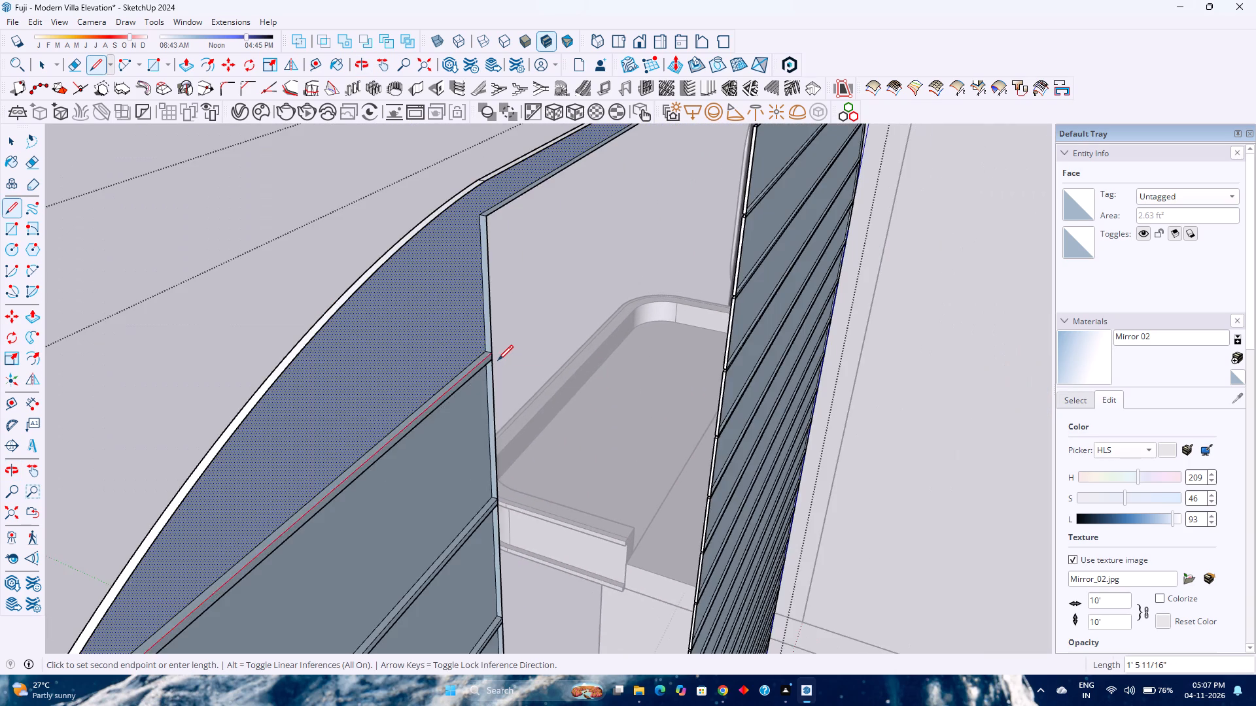
scroll(498, 360, "down", 4)
middle_click_drag(536, 340, 461, 428, "shift")
middle_click_drag(461, 428, 502, 397, "shift")
middle_click(502, 397, "shift")
middle_click(502, 397, "shift")
scroll(506, 397, "down", 4)
middle_click(462, 502, "shift")
middle_click_drag(462, 502, 499, 449, "shift")
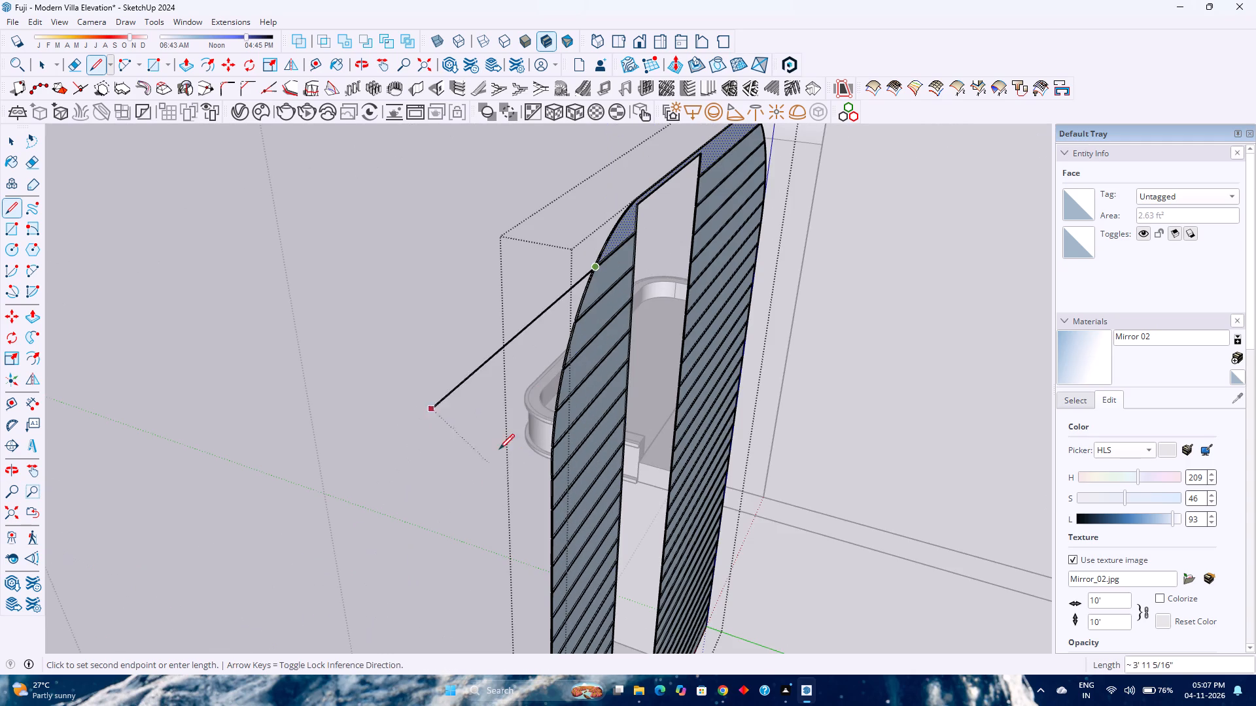
middle_click_drag(499, 449, 500, 448, "shift")
middle_click(500, 448, "shift")
scroll(655, 252, "up", 7)
scroll(601, 224, "up", 4)
left_click(608, 209)
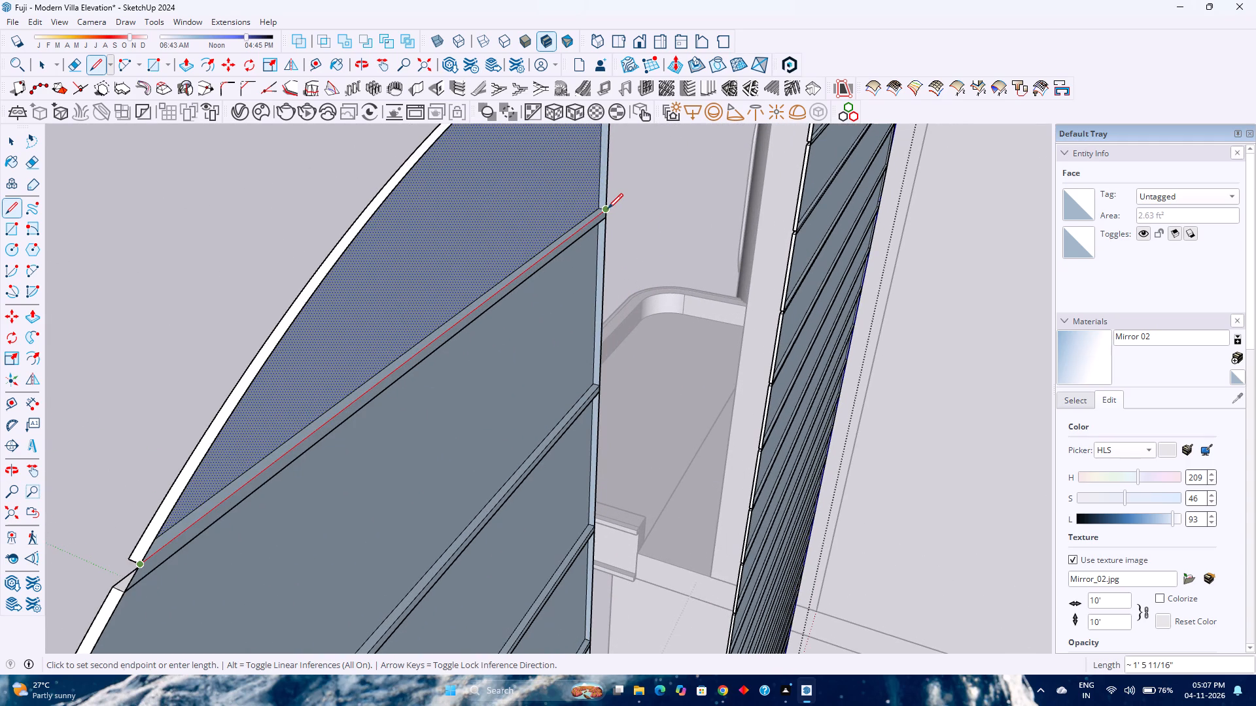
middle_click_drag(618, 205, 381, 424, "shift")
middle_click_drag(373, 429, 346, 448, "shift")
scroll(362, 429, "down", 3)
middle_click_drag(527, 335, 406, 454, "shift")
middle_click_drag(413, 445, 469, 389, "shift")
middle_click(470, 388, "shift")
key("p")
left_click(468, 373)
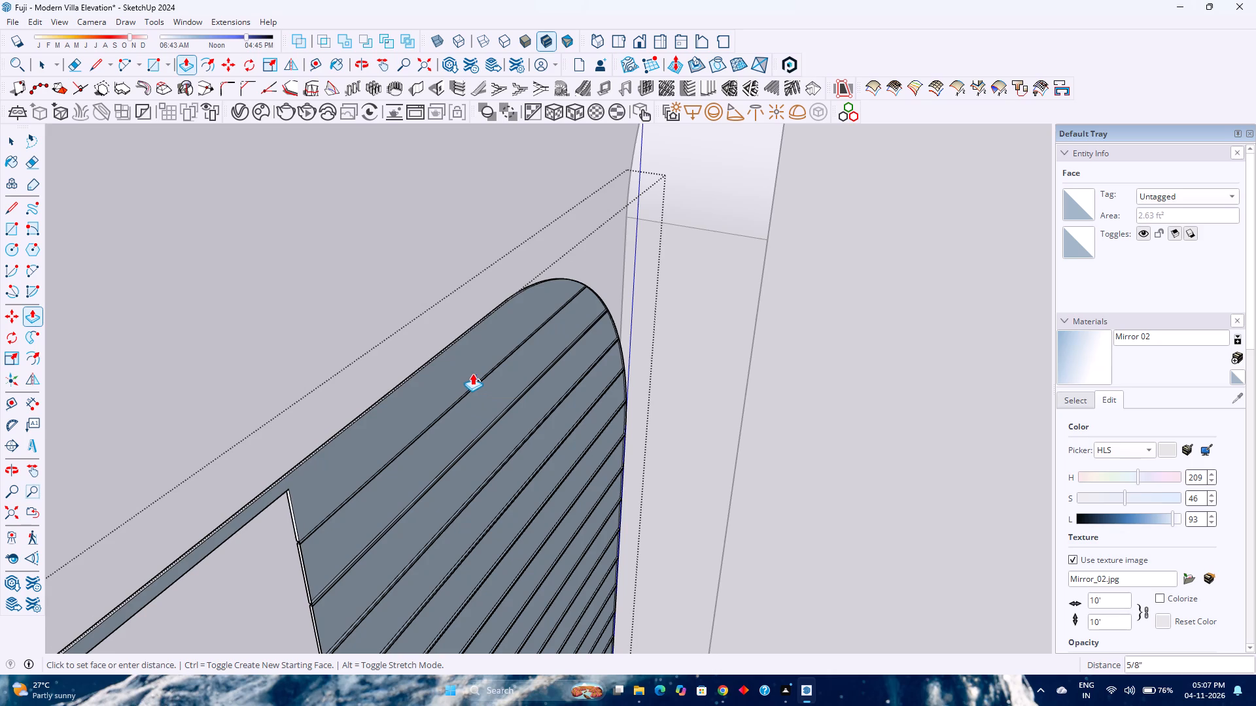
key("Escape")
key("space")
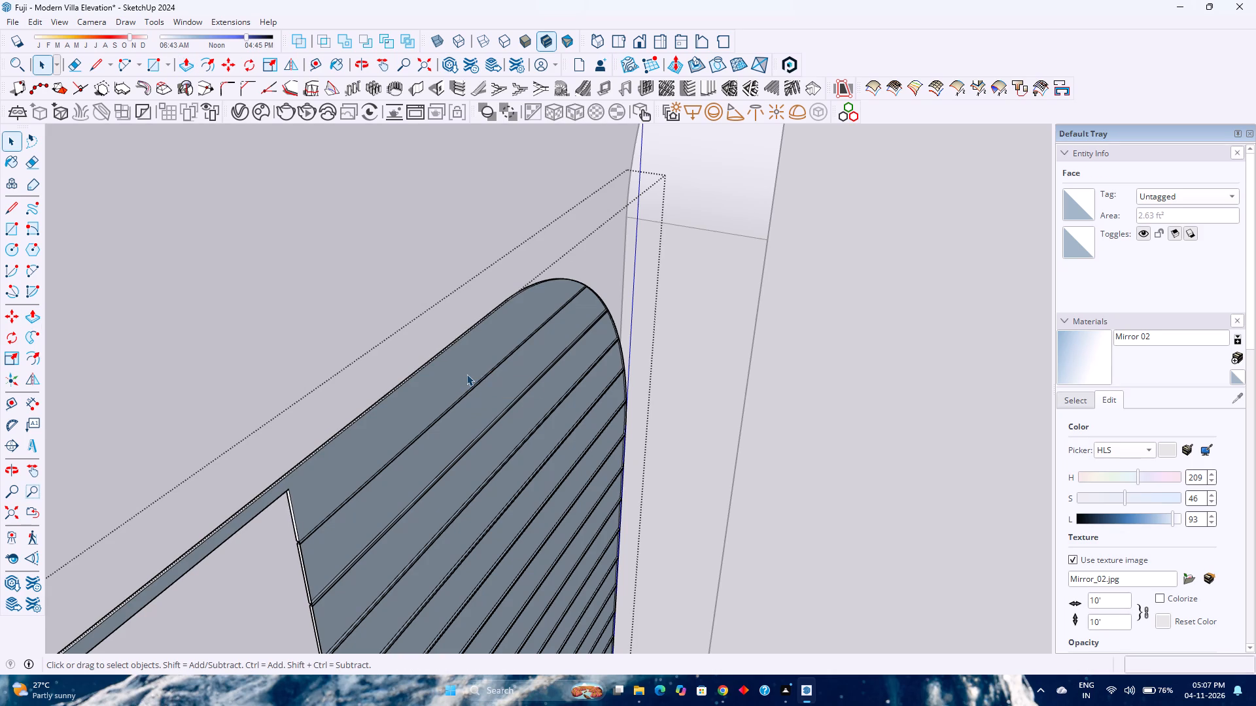
Push/Pull the back face of the top slat, spanning over the window opening, outward by 0.25 inches.
left_click(466, 374)
key("p")
left_click(466, 374)
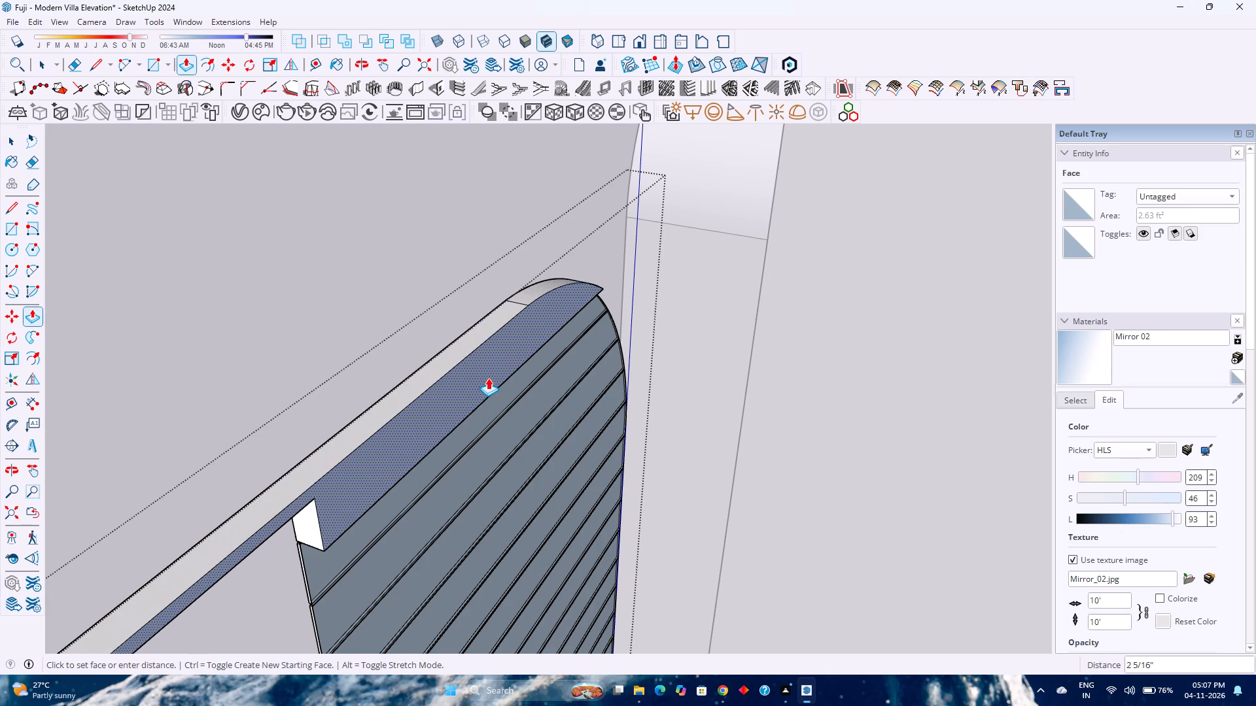
type("0.25")
key("Return")
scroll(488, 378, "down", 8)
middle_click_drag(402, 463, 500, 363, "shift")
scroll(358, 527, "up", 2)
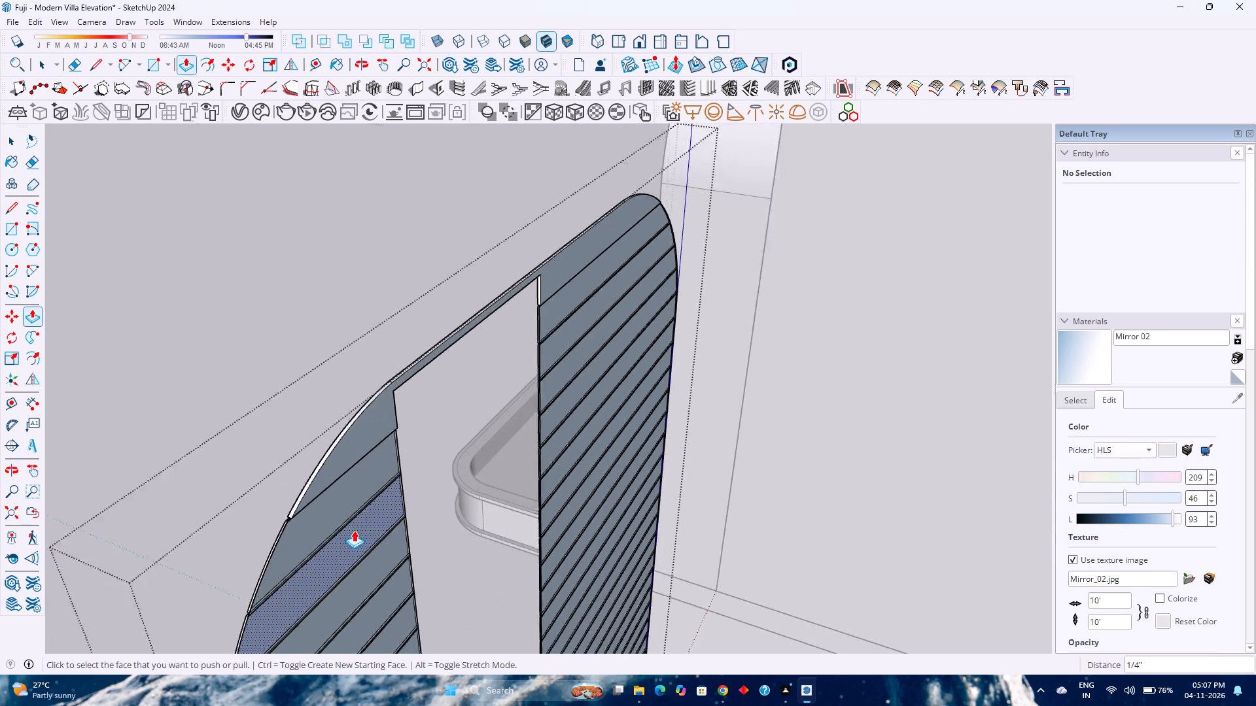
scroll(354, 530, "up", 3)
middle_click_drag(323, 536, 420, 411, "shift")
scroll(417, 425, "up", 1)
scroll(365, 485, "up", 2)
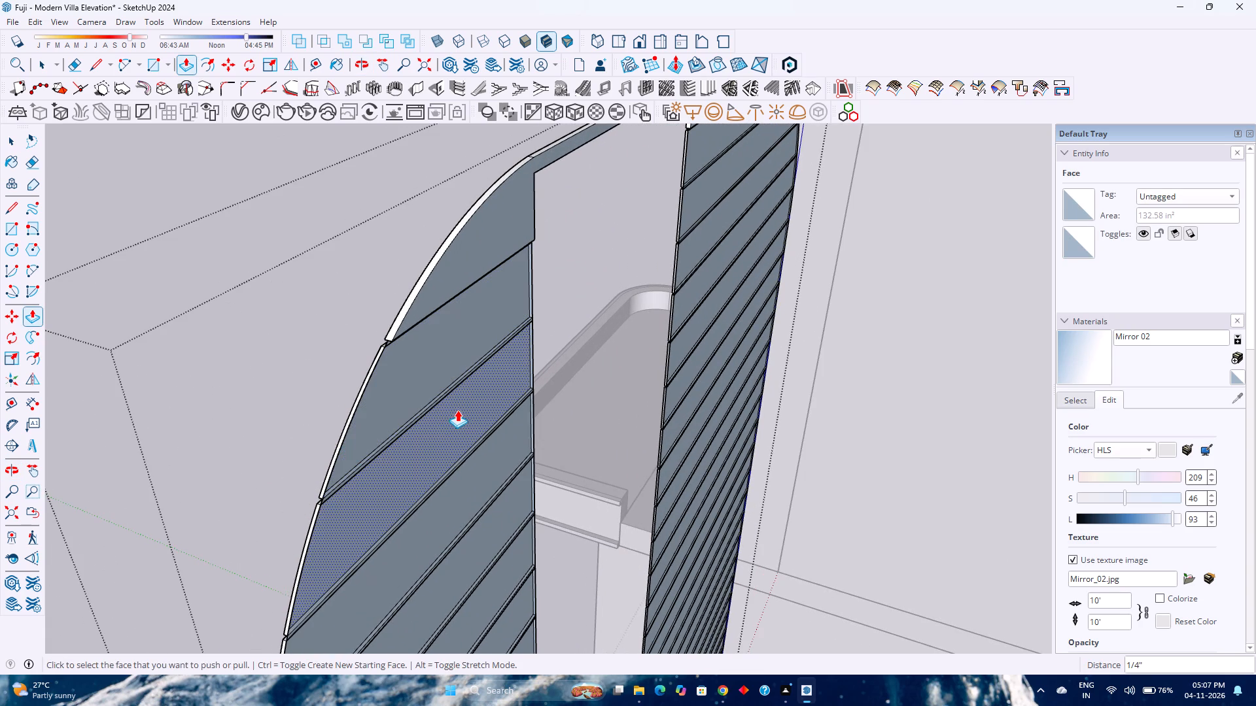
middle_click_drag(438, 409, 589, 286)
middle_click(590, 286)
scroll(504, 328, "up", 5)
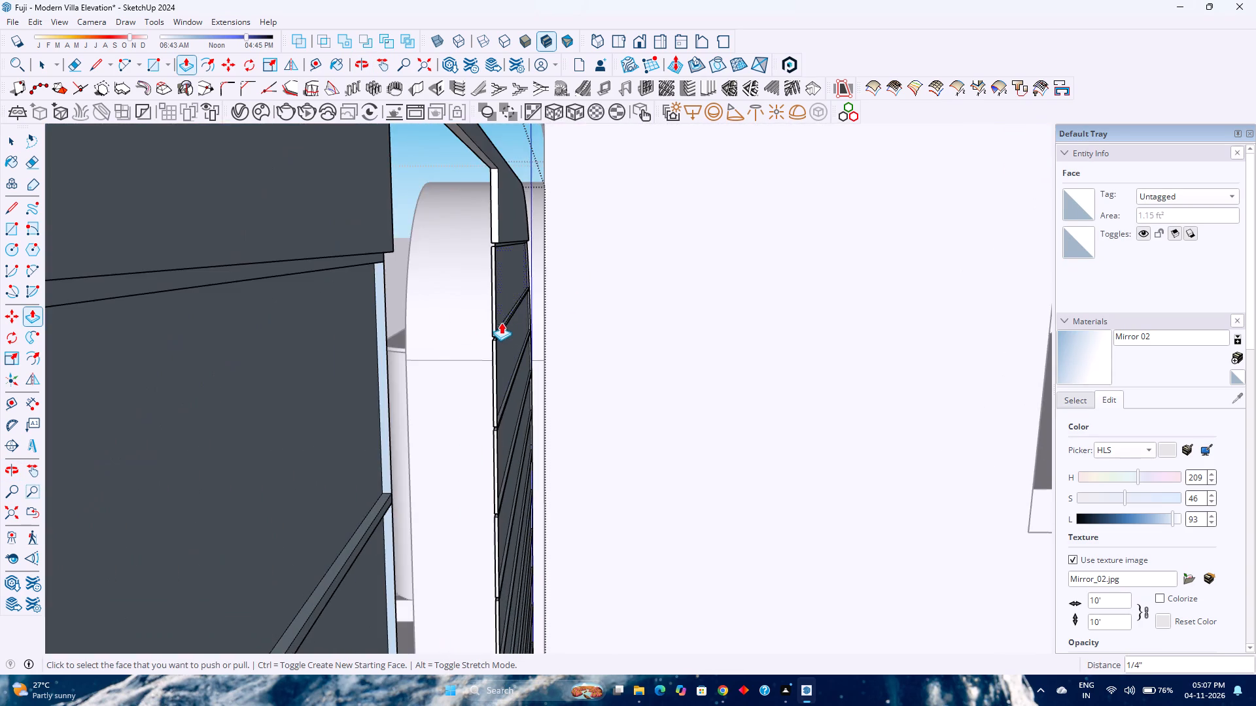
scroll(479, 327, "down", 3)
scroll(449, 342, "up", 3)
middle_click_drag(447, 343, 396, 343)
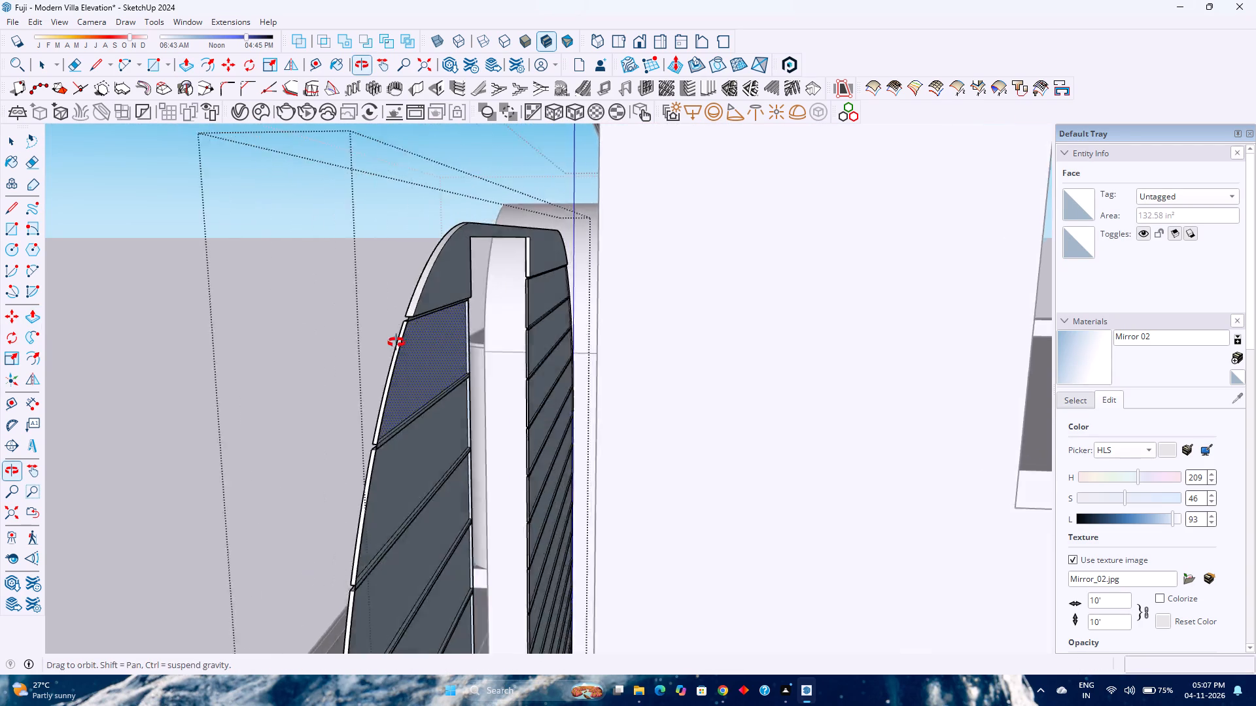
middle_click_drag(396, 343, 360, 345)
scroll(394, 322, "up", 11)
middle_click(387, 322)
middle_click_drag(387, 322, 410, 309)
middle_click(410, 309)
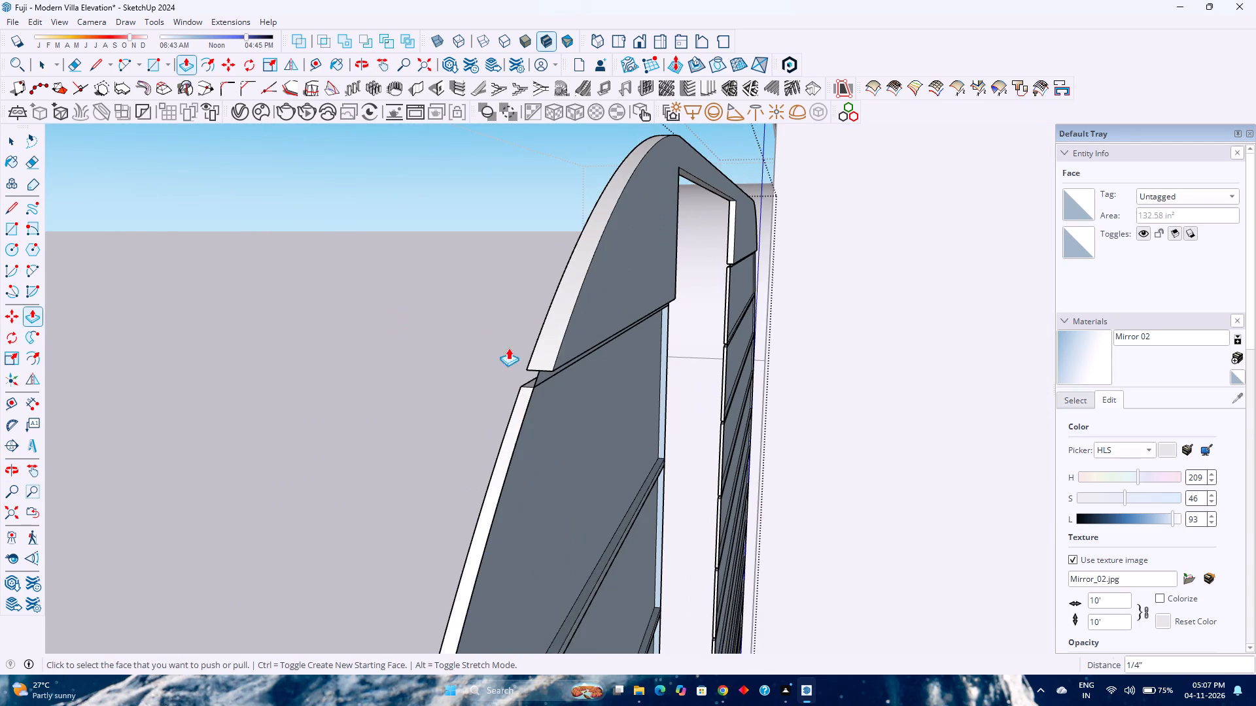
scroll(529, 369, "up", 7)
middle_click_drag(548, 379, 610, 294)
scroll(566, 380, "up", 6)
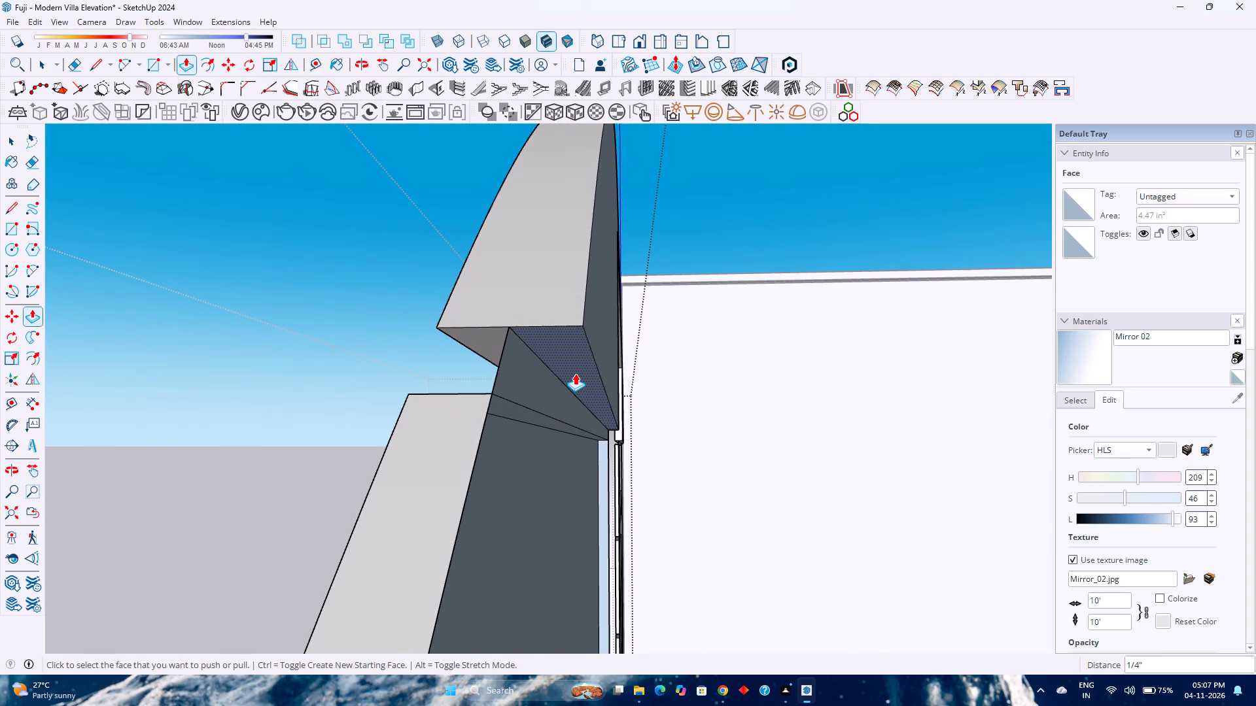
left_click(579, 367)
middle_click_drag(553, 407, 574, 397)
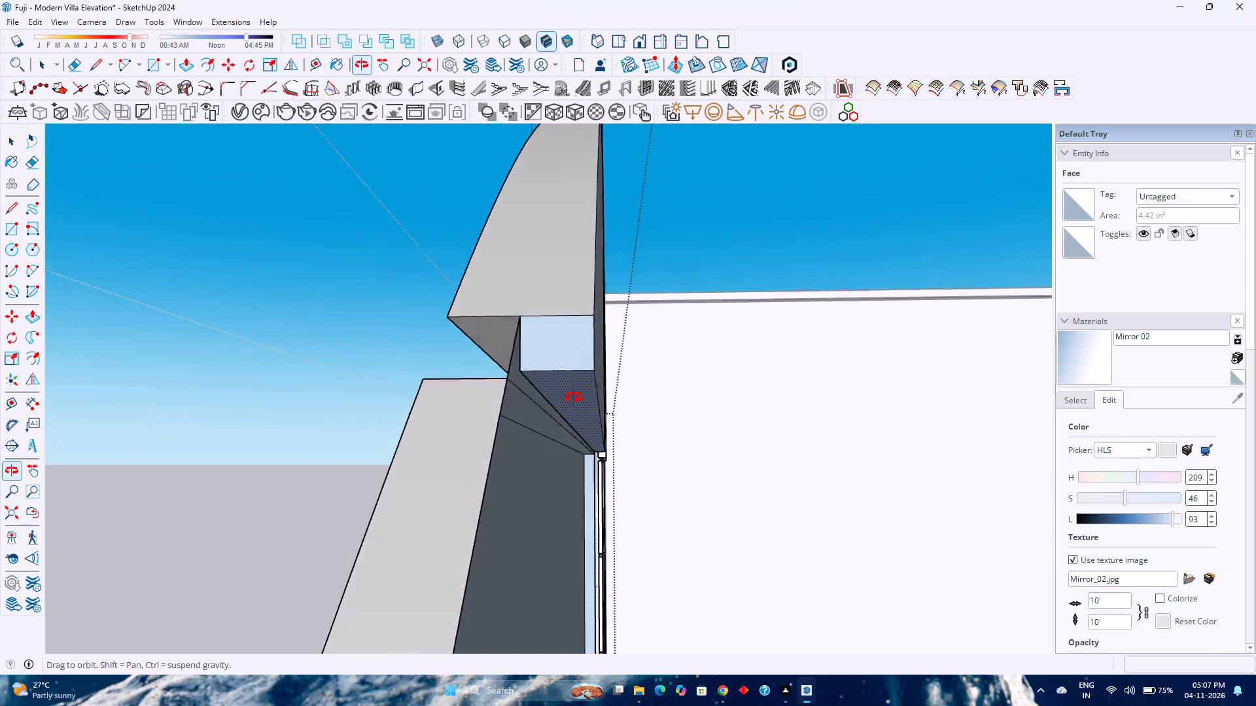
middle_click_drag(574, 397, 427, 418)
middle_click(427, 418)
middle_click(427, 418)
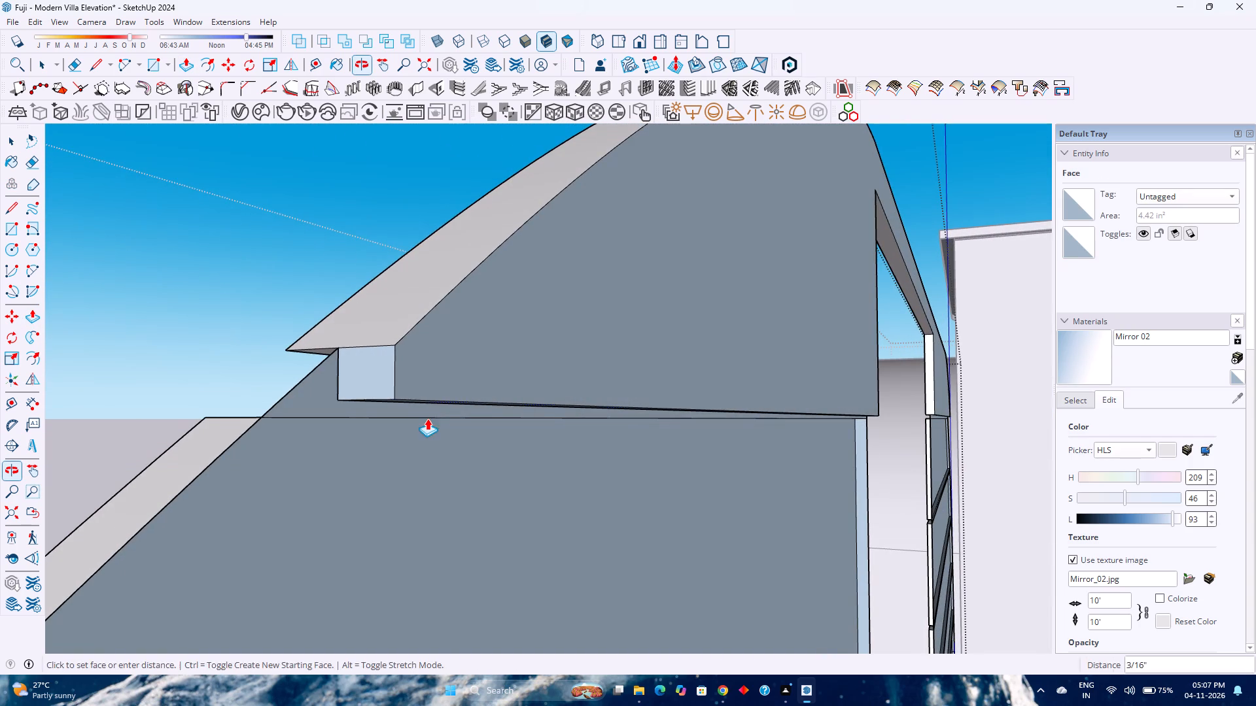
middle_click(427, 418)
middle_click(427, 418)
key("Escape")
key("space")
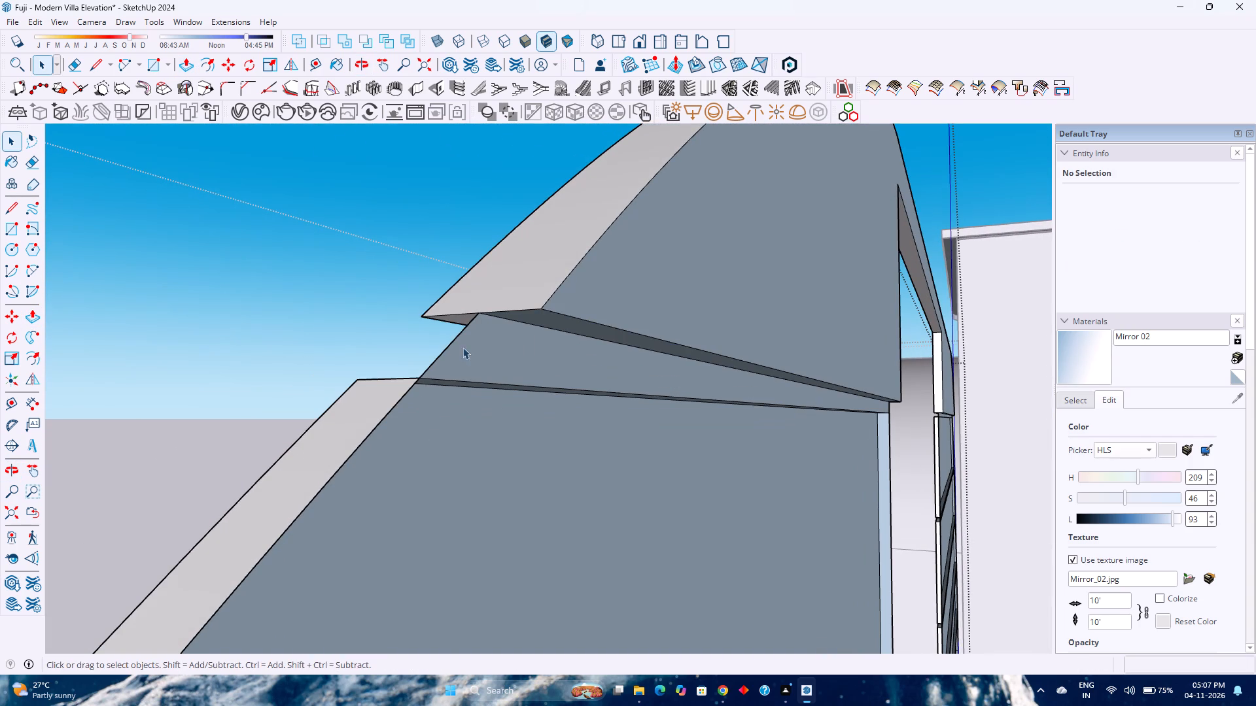
Examine the recessed groove face below the top slat and the grooves beneath it along the panel's curved outer edge.
left_click(487, 358)
middle_click_drag(487, 358, 765, 385)
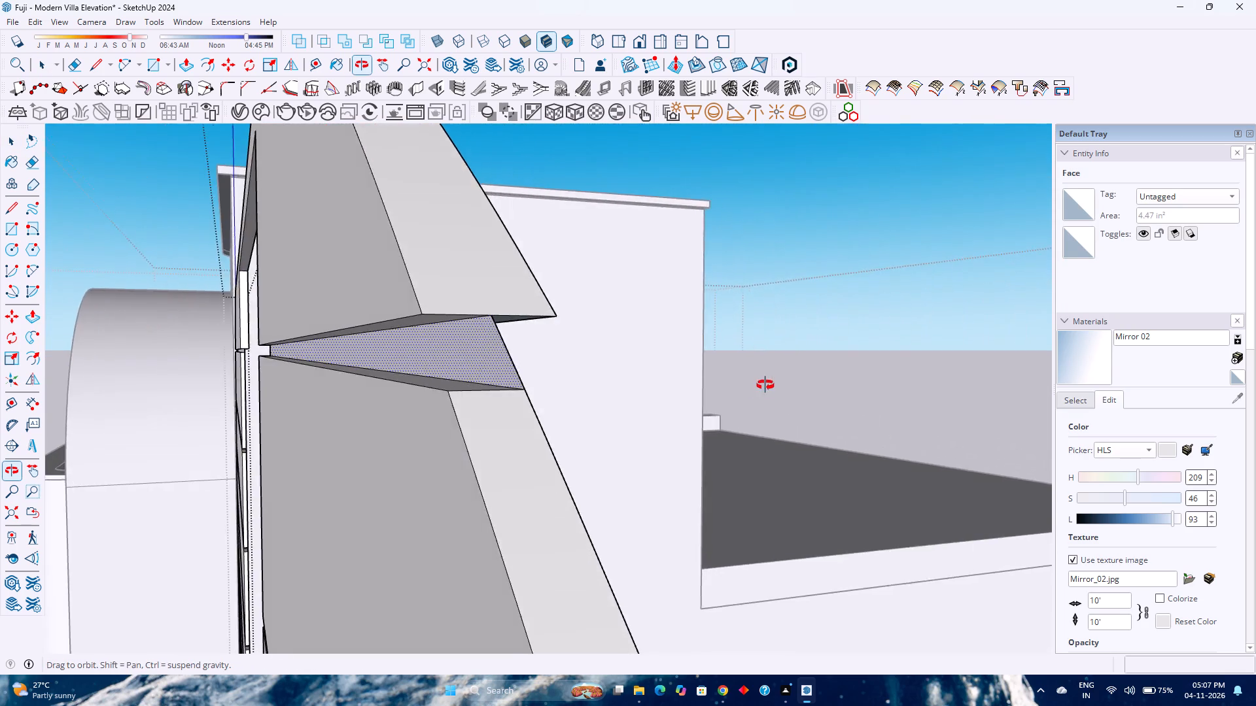
middle_click_drag(765, 385, 448, 388)
middle_click(448, 388)
scroll(446, 388, "up", 1)
scroll(446, 388, "down", 7)
scroll(645, 393, "down", 4)
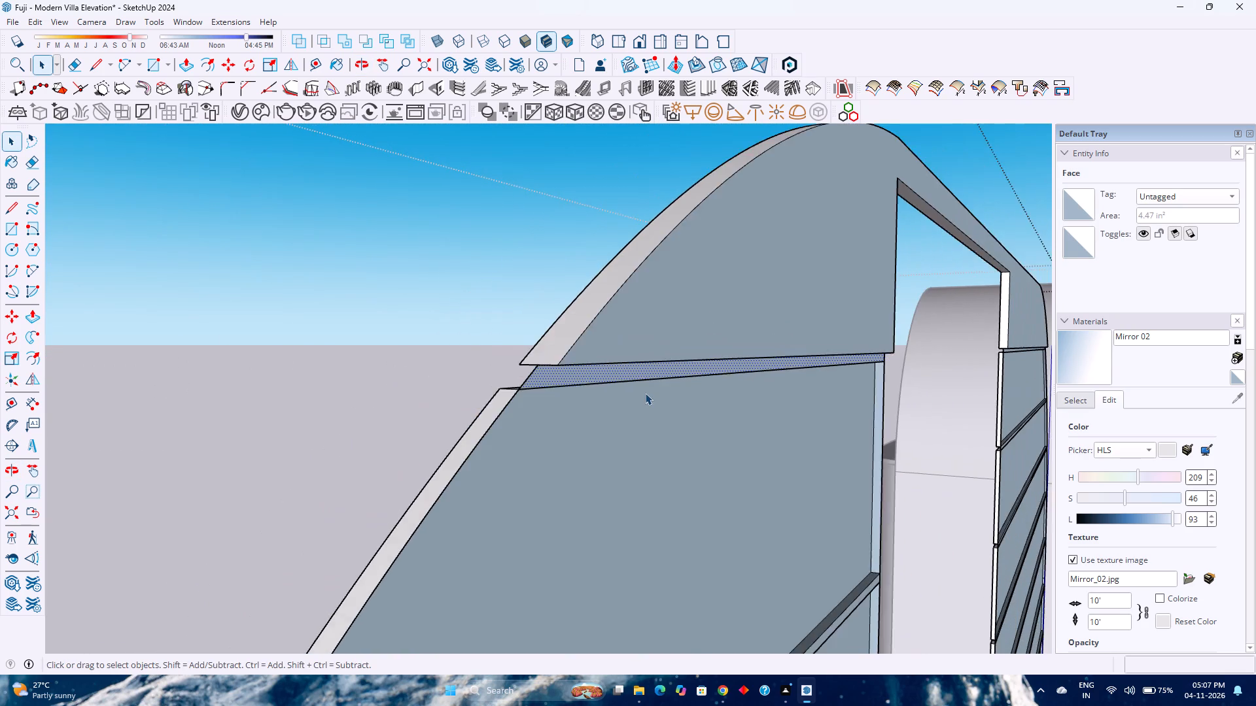
scroll(645, 393, "down", 11)
middle_click_drag(672, 406, 601, 338, "shift")
middle_click(593, 332, "shift")
scroll(578, 323, "down", 3)
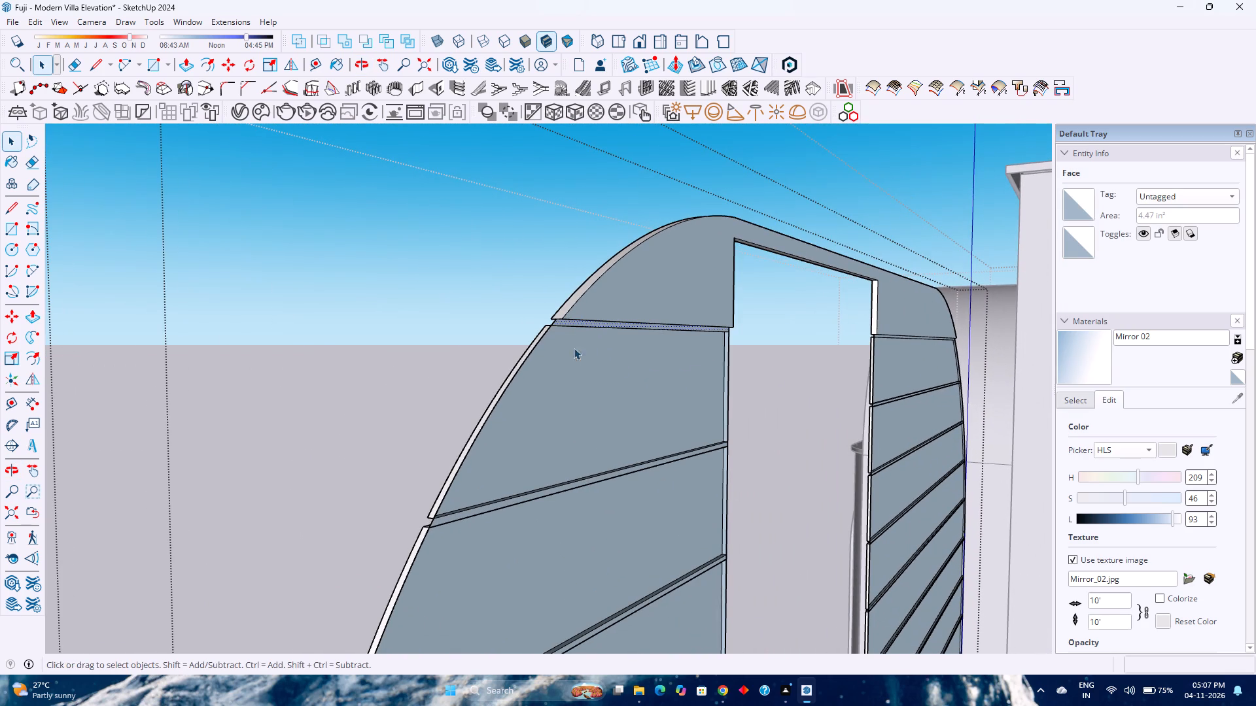
scroll(574, 348, "down", 4)
scroll(529, 404, "down", 6)
middle_click_drag(531, 399, 595, 403)
middle_click(595, 403)
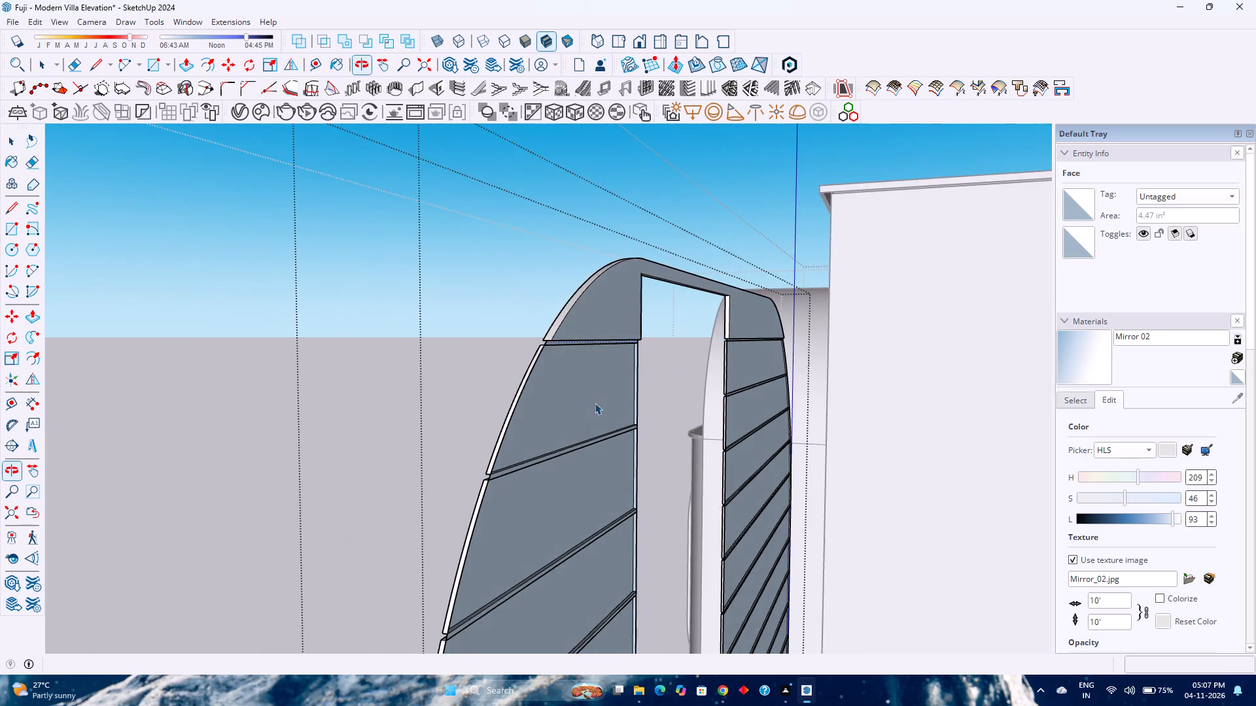
Select the recessed faces and edges of the two uppermost grooves between the curved outer edge and the window opening.
scroll(584, 402, "down", 3)
scroll(529, 460, "up", 15)
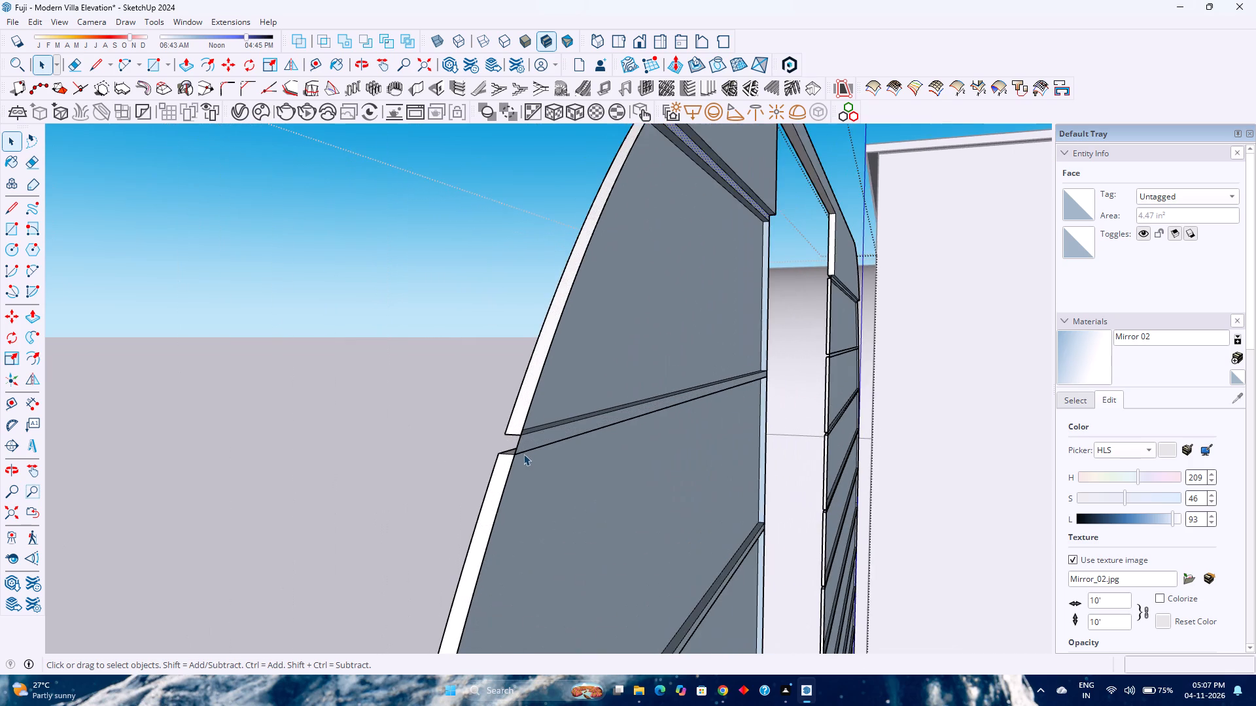
scroll(523, 454, "up", 2)
double_click(527, 443)
scroll(527, 443, "up", 3)
middle_click_drag(527, 443, 651, 454)
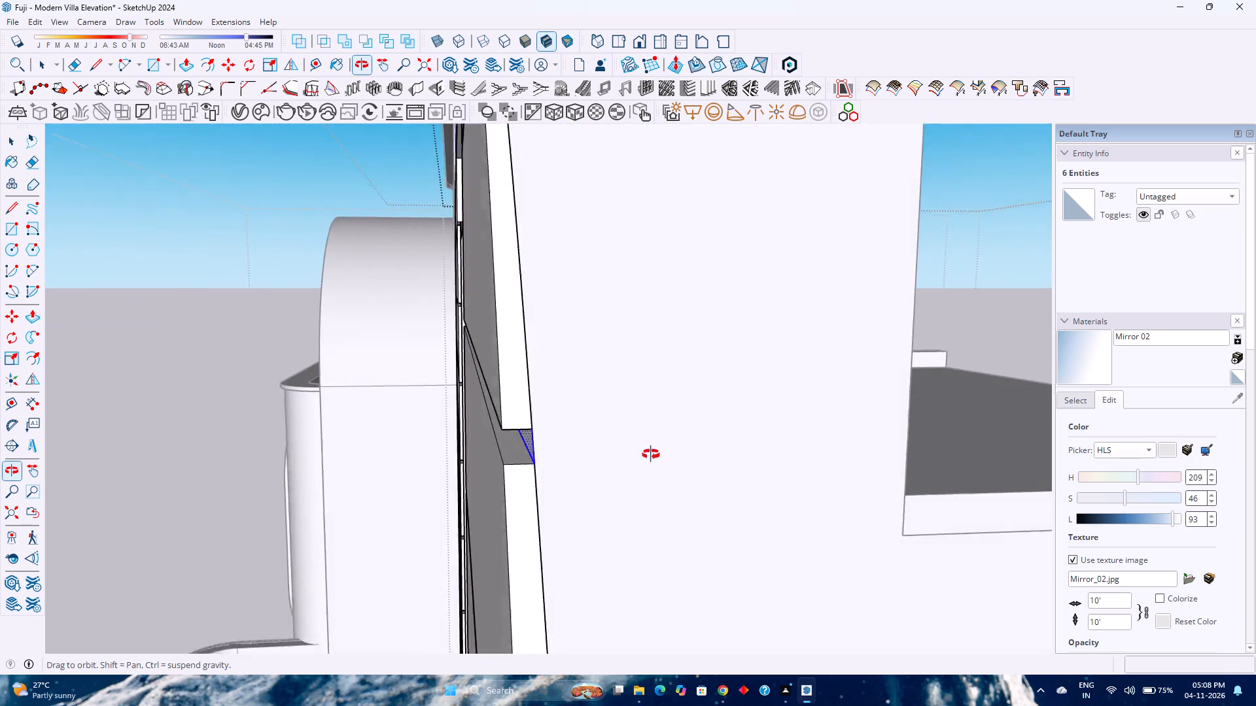
middle_click_drag(651, 454, 576, 442)
middle_click(576, 442)
key("m")
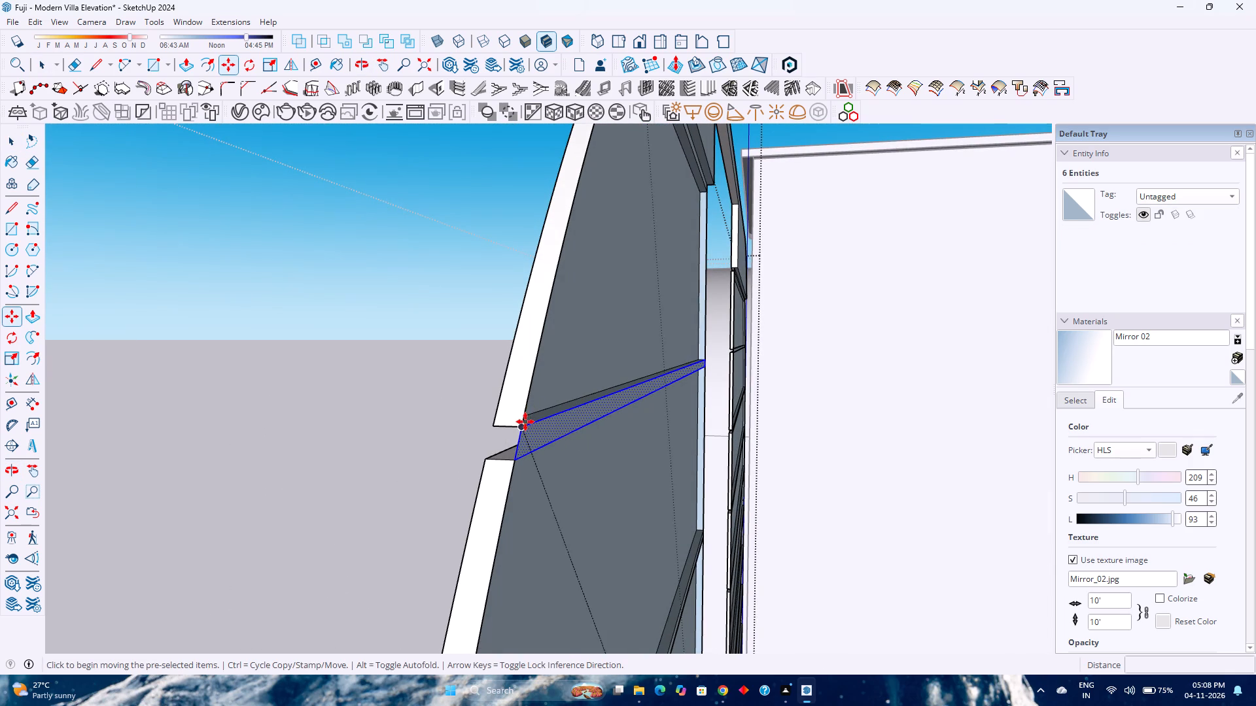
scroll(529, 417, "down", 6)
scroll(546, 371, "up", 1, "shift")
middle_click_drag(546, 371, 580, 454, "shift")
middle_click_drag(591, 327, 595, 422, "shift")
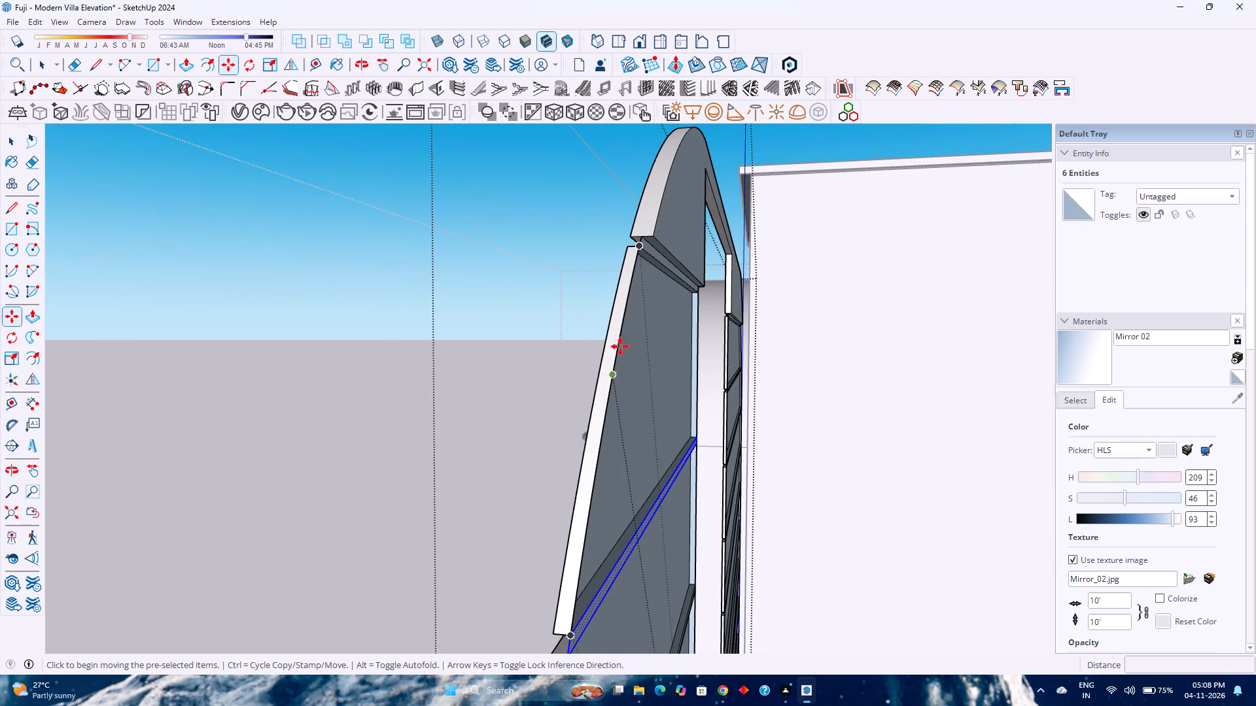
key("space")
scroll(655, 237, "up", 5)
scroll(641, 250, "down", 1)
scroll(641, 250, "up", 5)
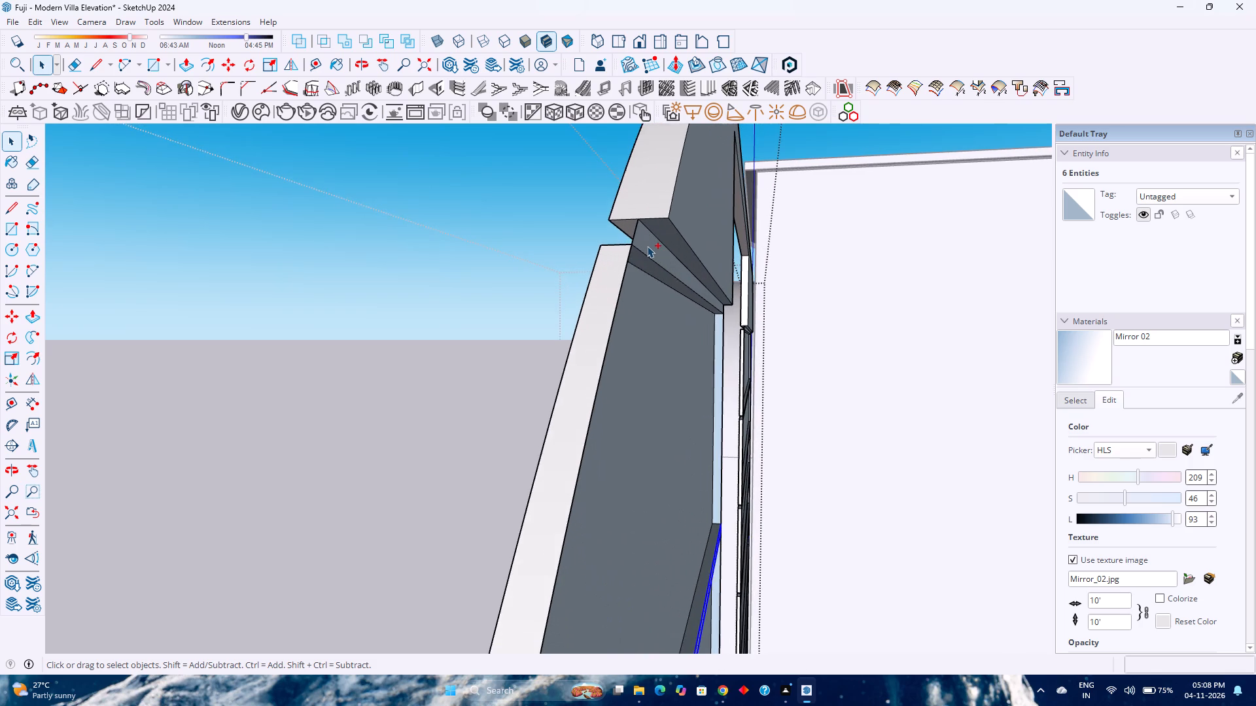
double_click(647, 246, "ctrl")
scroll(647, 246, "down", 14)
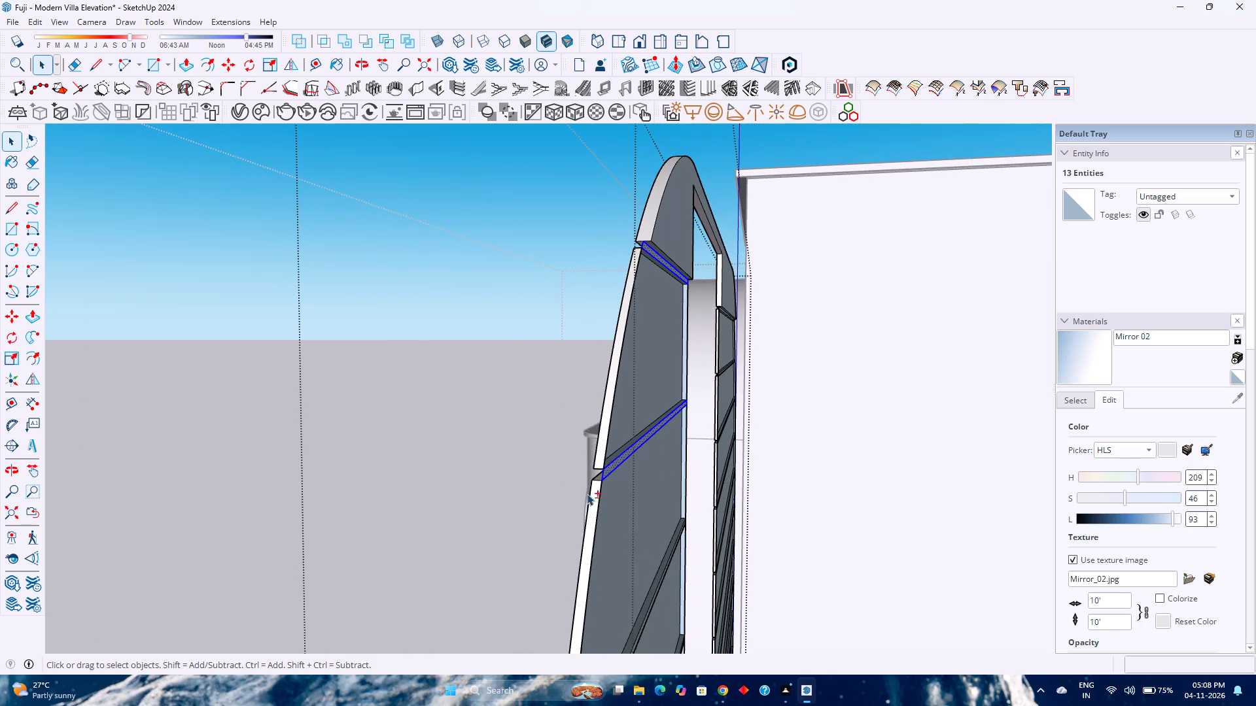
Add the recessed faces and edges of the third and fourth grooves from the top to the selection.
middle_click_drag(568, 494, 534, 370, "shift")
scroll(542, 357, "down", 7)
middle_click_drag(517, 354, 602, 543, "shift")
scroll(507, 274, "up", 1)
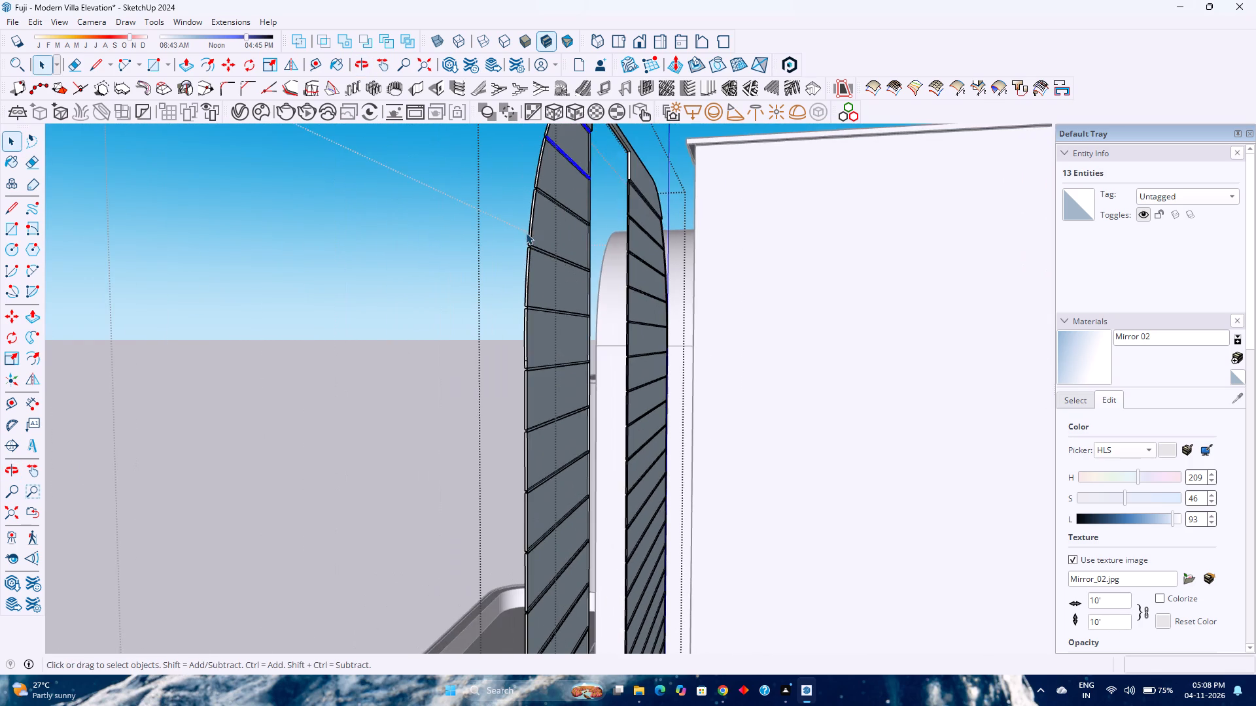
scroll(529, 214, "up", 6)
middle_click_drag(558, 199, 447, 490, "shift")
scroll(446, 482, "up", 7)
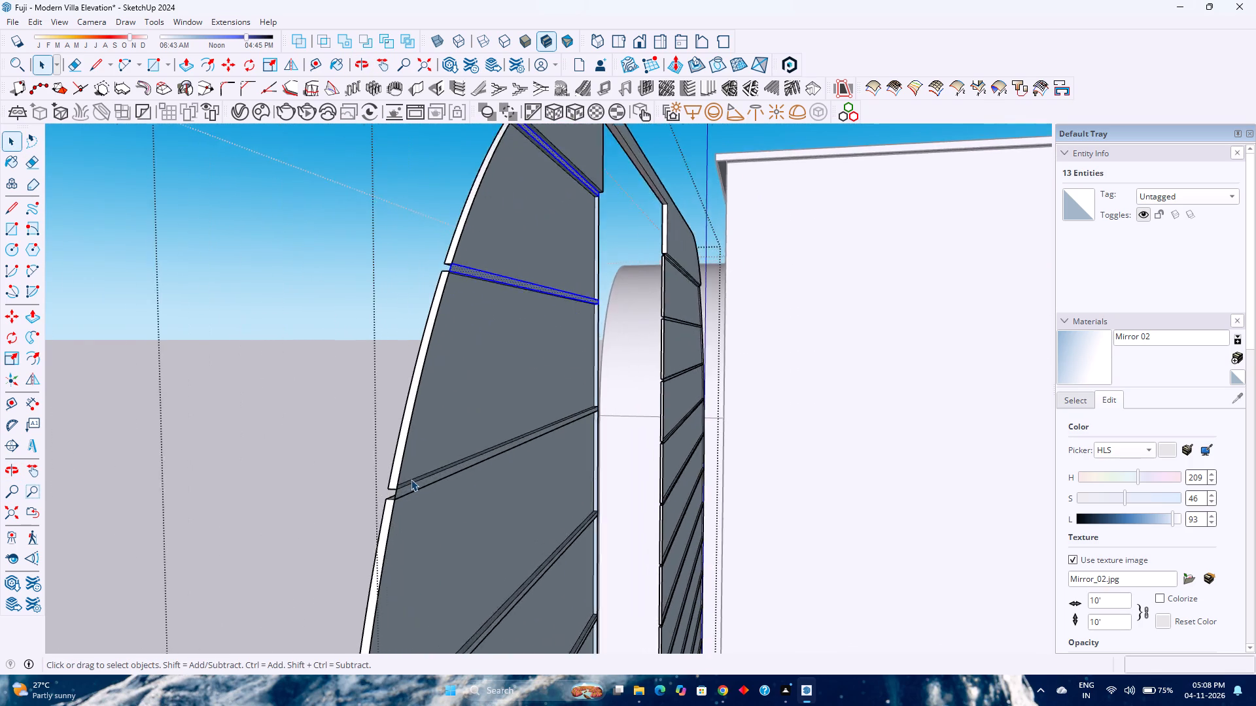
scroll(411, 479, "up", 3)
double_click(396, 501, "ctrl")
scroll(397, 499, "down", 8)
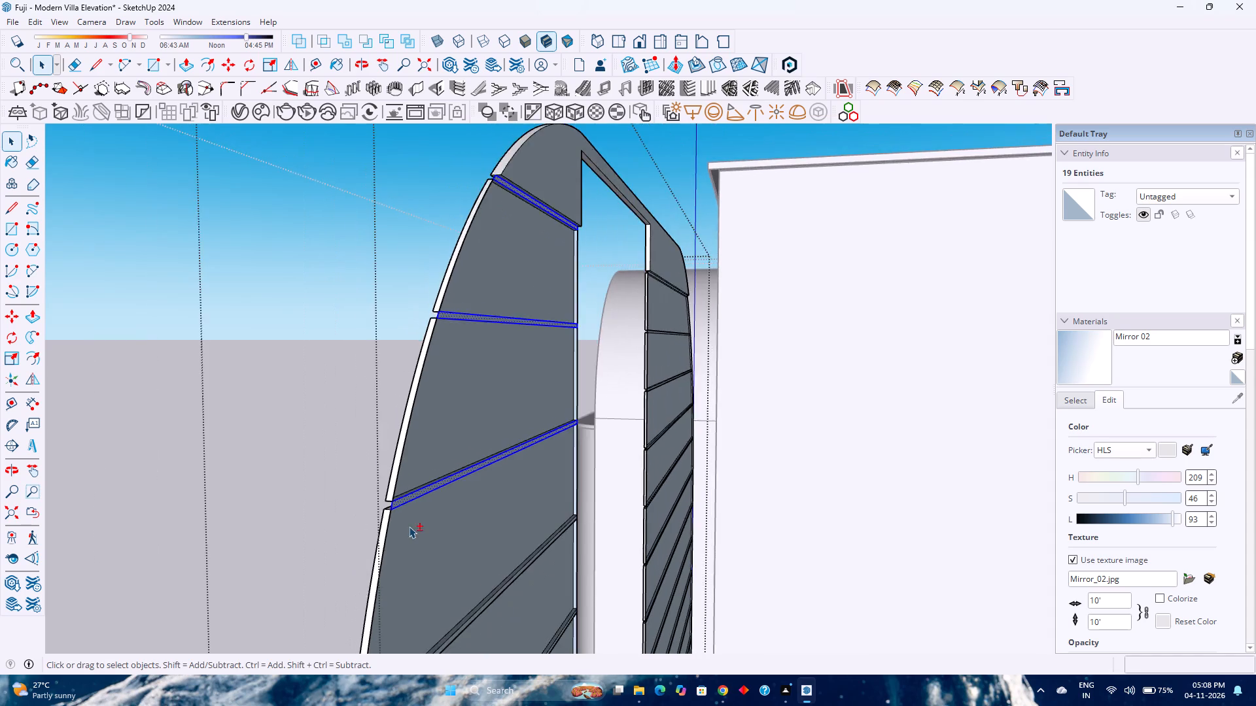
middle_click_drag(409, 526, 483, 383, "shift")
scroll(501, 363, "down", 3)
scroll(459, 526, "up", 9)
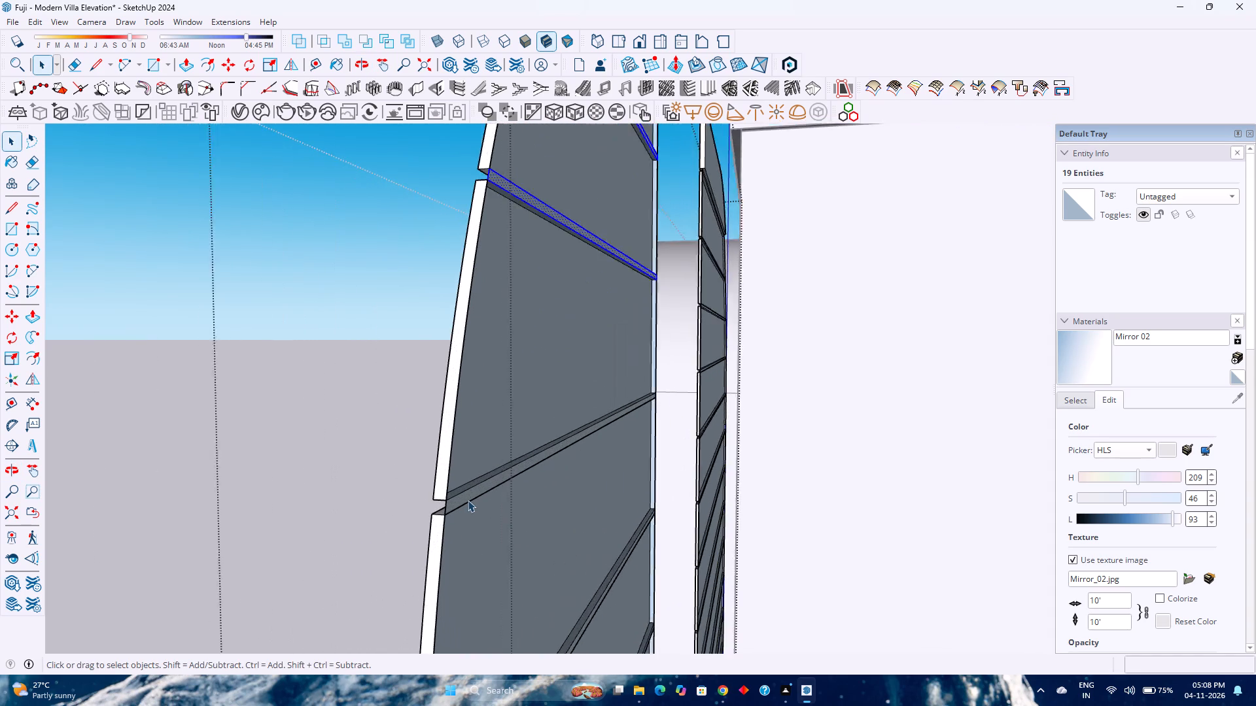
scroll(468, 500, "up", 4)
double_click(455, 502, "ctrl")
scroll(455, 502, "down", 15)
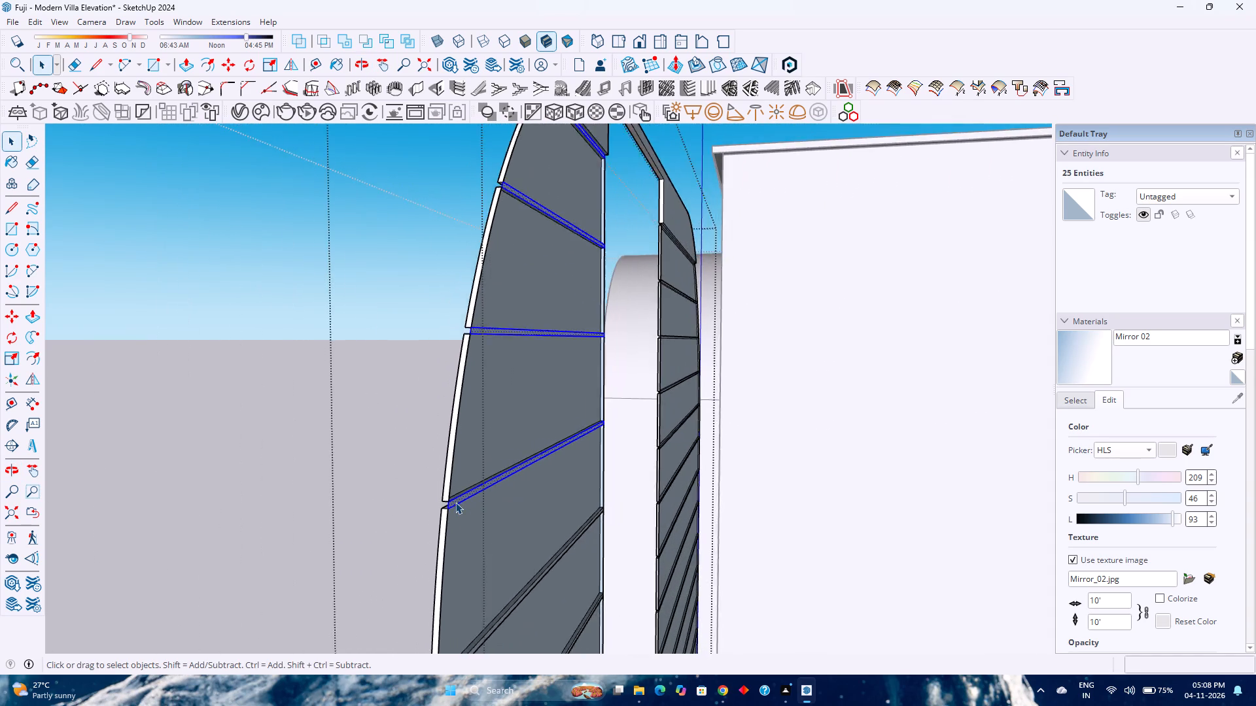
Add the recessed faces and edges of the fifth and sixth grooves from the top to the selection.
scroll(455, 502, "down", 1)
middle_click_drag(439, 576, 451, 484, "shift")
middle_click(455, 475, "shift")
scroll(453, 559, "up", 16)
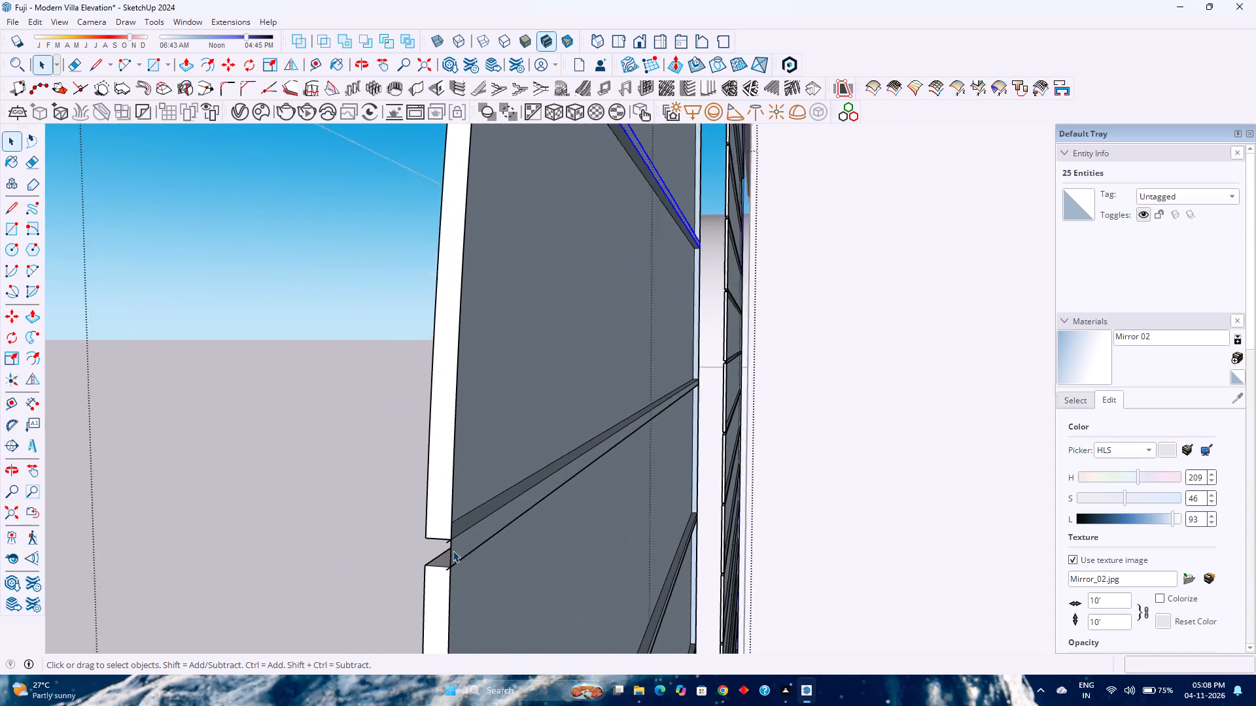
scroll(453, 550, "up", 1)
double_click(467, 541, "ctrl")
scroll(467, 540, "down", 10)
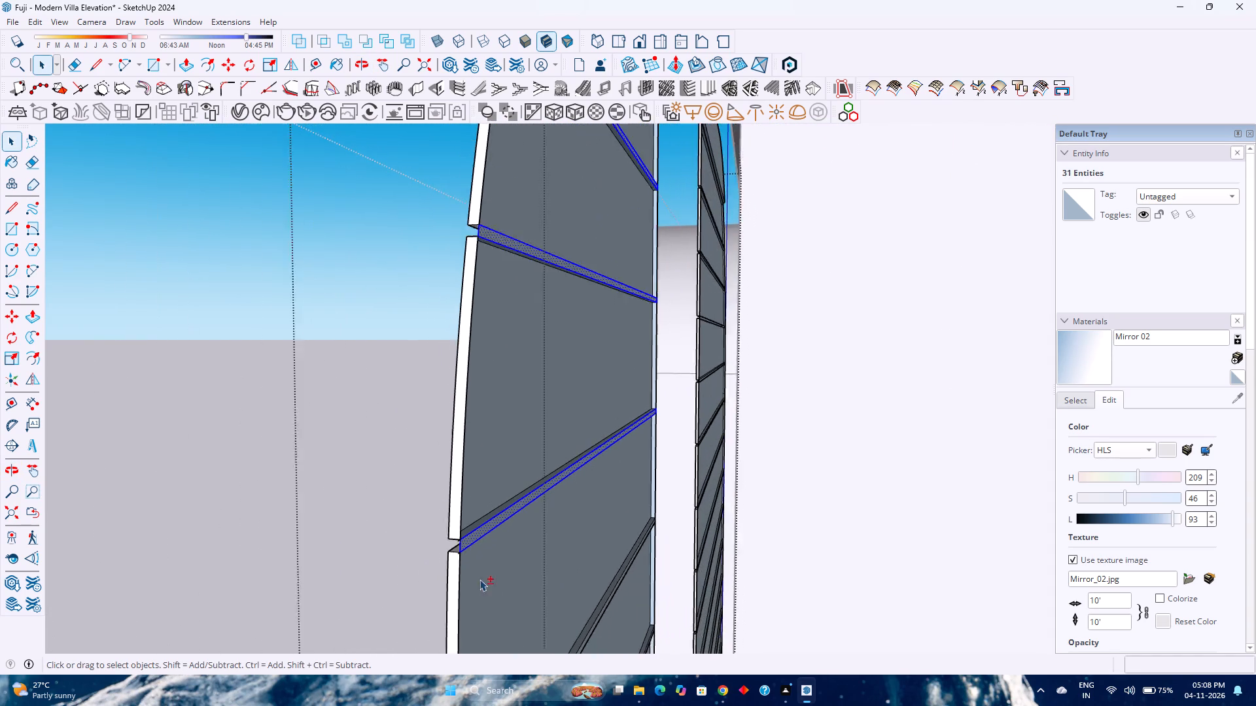
middle_click_drag(481, 586, 457, 490, "shift")
scroll(456, 477, "down", 6)
middle_click_drag(468, 568, 470, 501, "shift")
middle_click(470, 499, "shift")
scroll(460, 580, "up", 4)
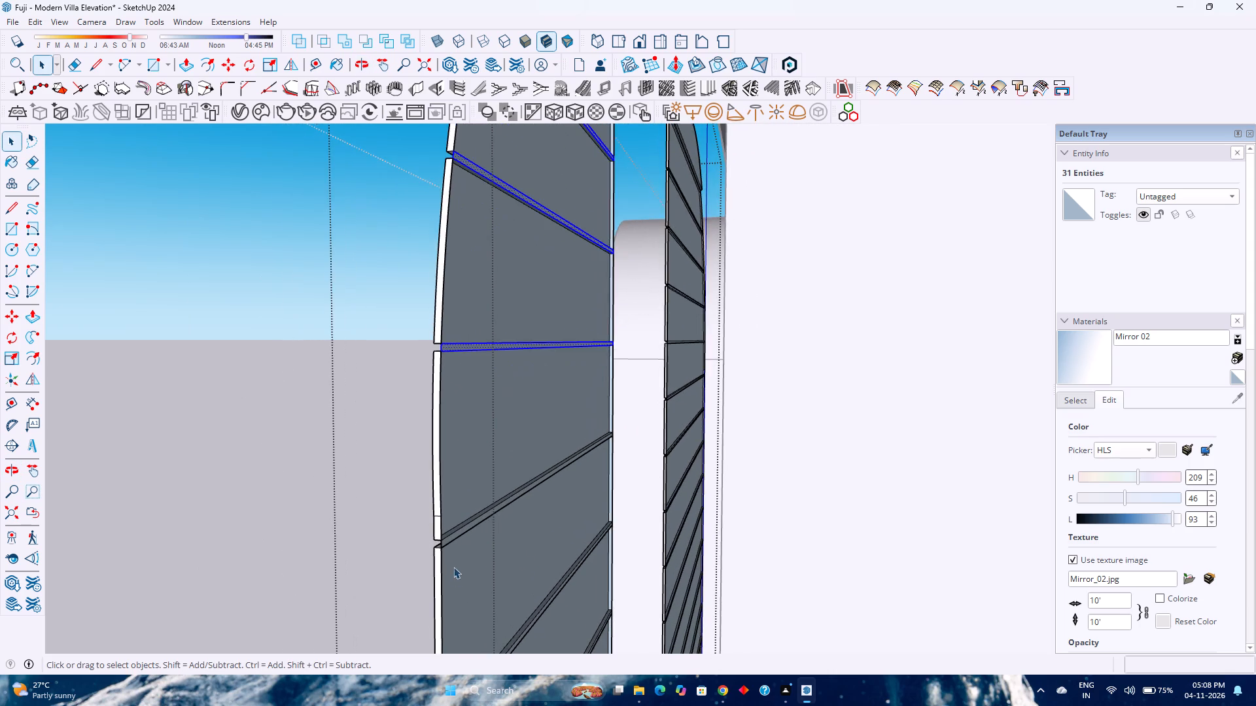
scroll(453, 567, "up", 9)
double_click(434, 503, "ctrl")
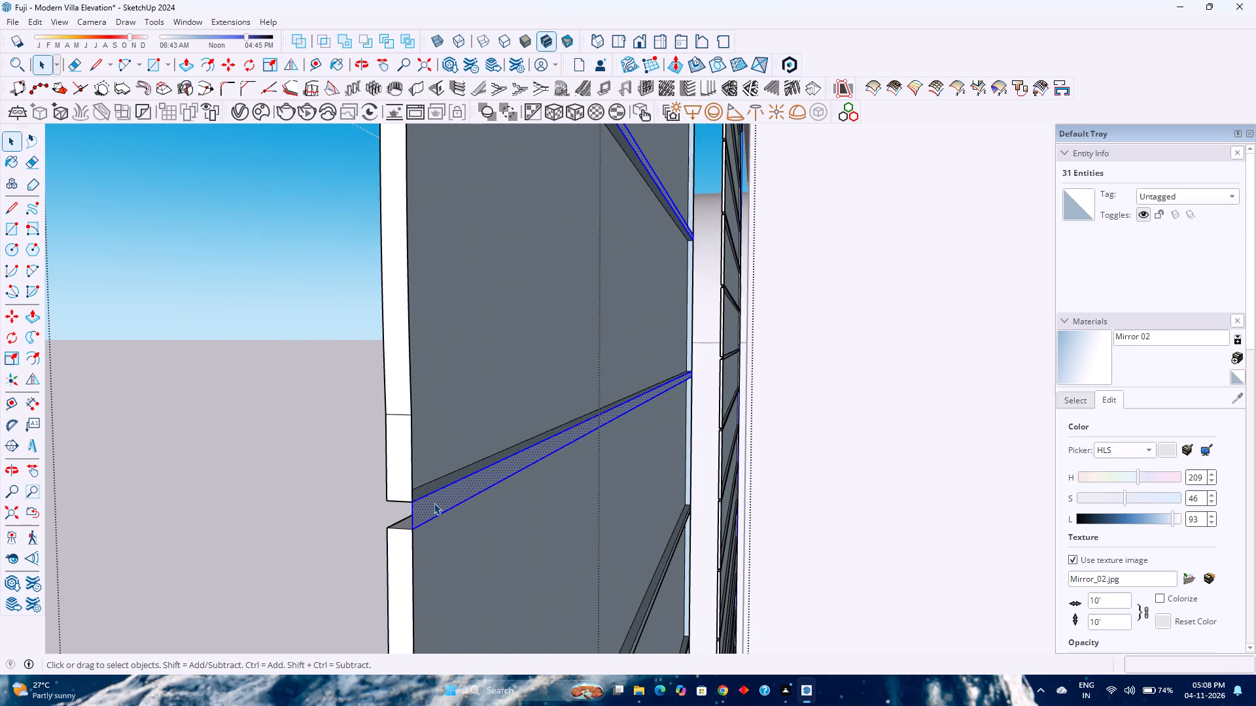
scroll(434, 503, "up", 2)
scroll(435, 503, "down", 8)
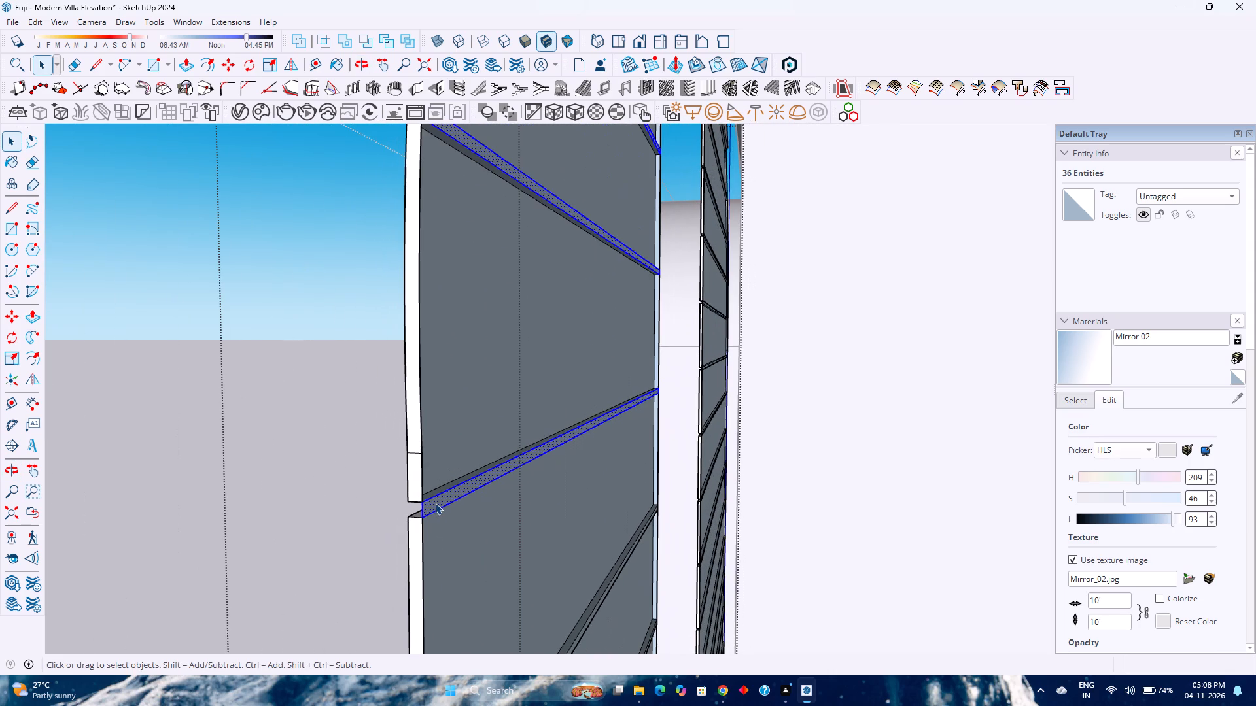
Copy the selected recessed groove faces and edges 1/4" towards the panel's back face, aligning them with the top slat's back edge.
key("m")
scroll(428, 495, "up", 2)
scroll(433, 490, "down", 11)
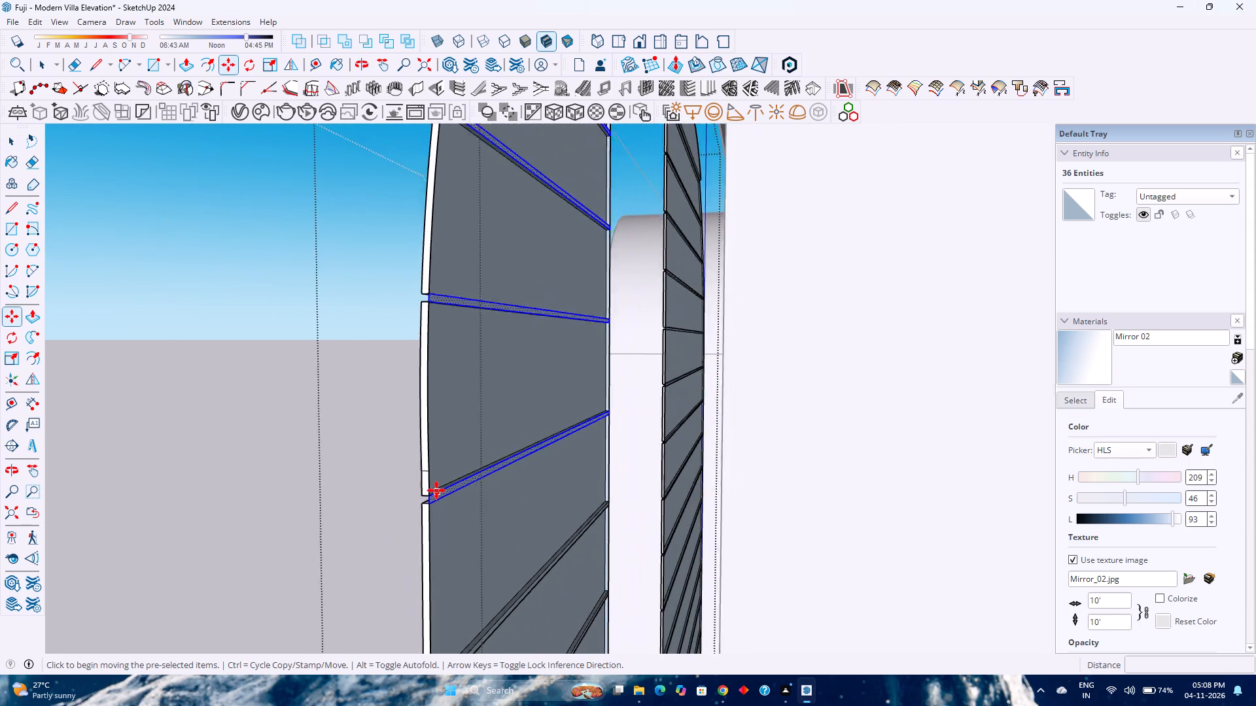
scroll(436, 490, "down", 12)
middle_click_drag(483, 315, 430, 485, "shift")
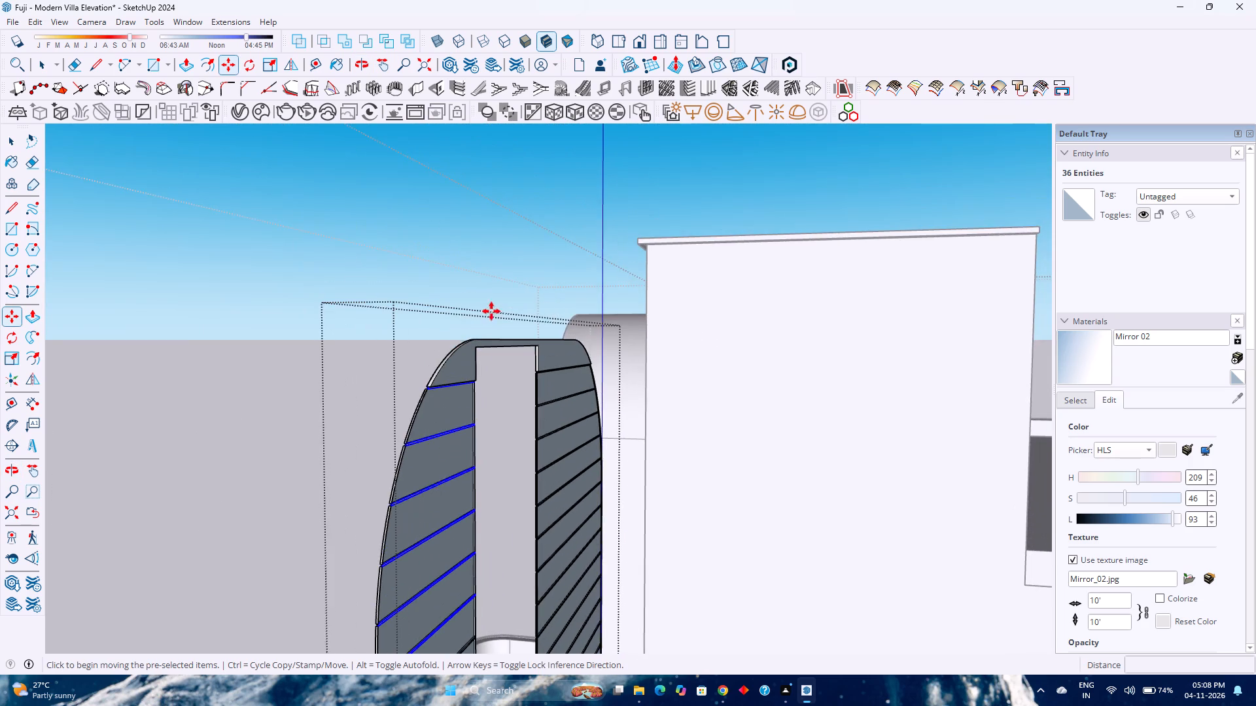
scroll(489, 311, "up", 1)
scroll(455, 380, "up", 11)
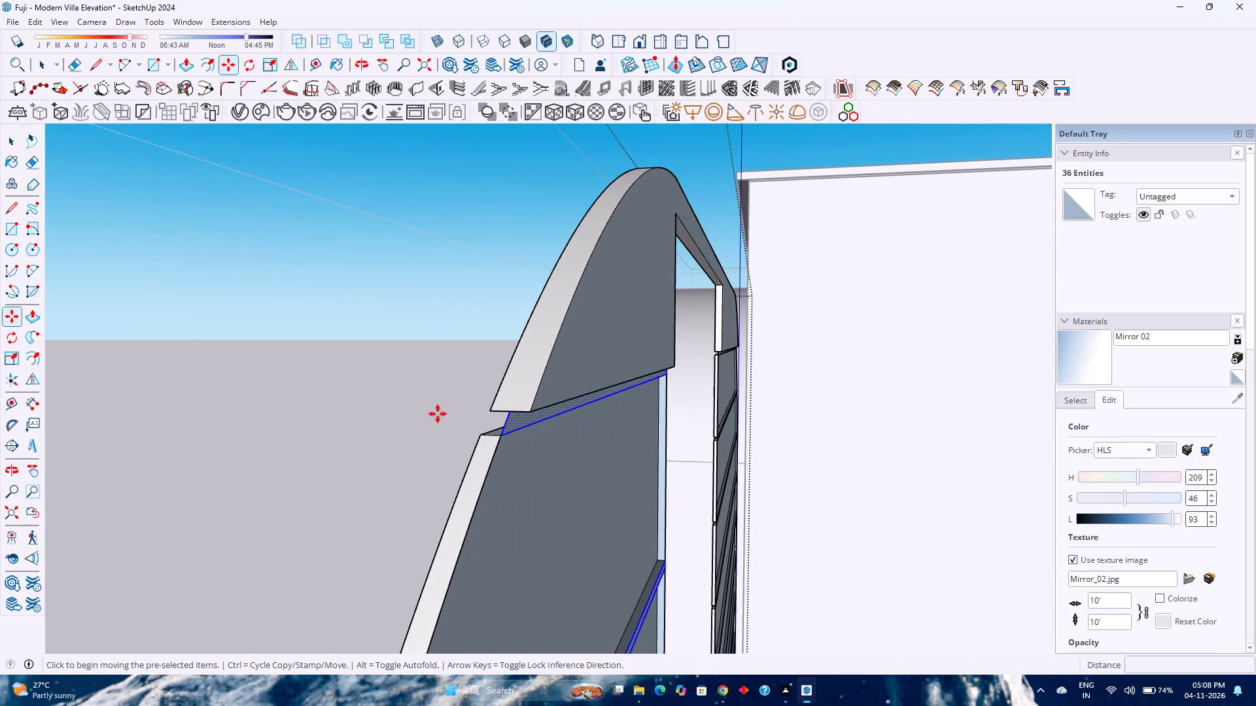
scroll(458, 409, "up", 4)
scroll(522, 424, "down", 4)
scroll(734, 486, "up", 1)
scroll(620, 435, "up", 4)
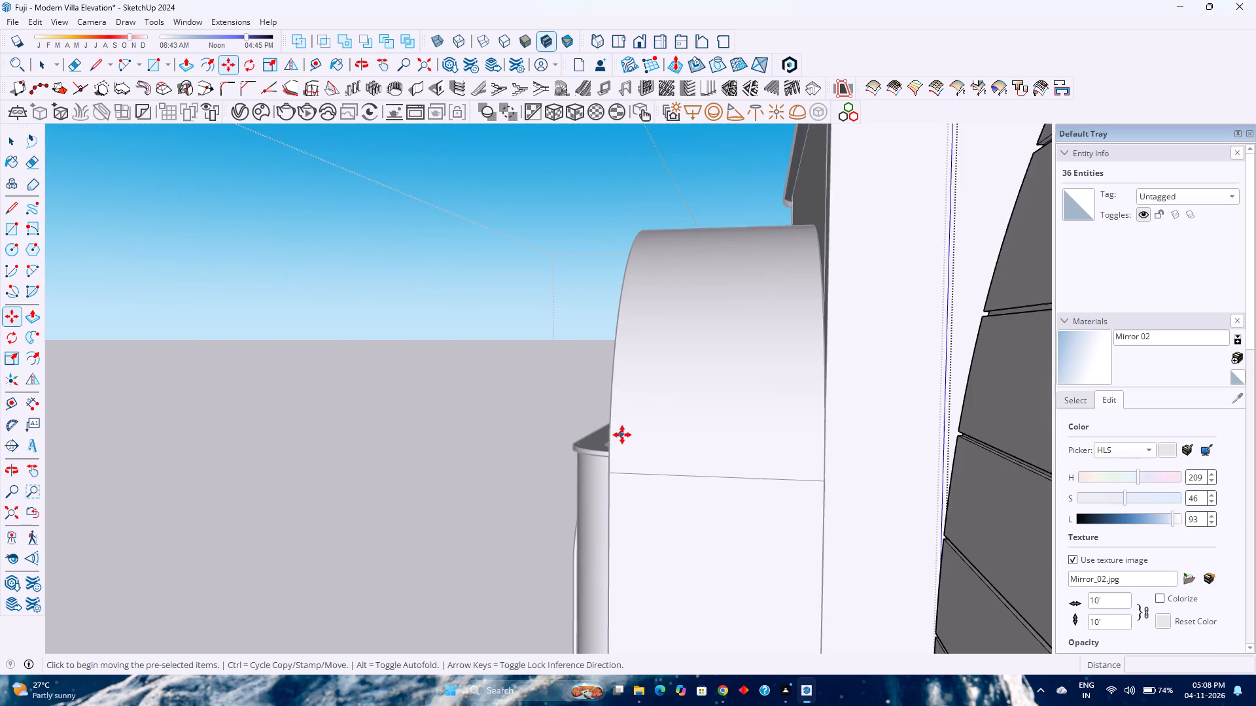
scroll(633, 431, "down", 4)
scroll(839, 445, "down", 3)
middle_click_drag(835, 444, 688, 430, "shift")
scroll(686, 424, "down", 2)
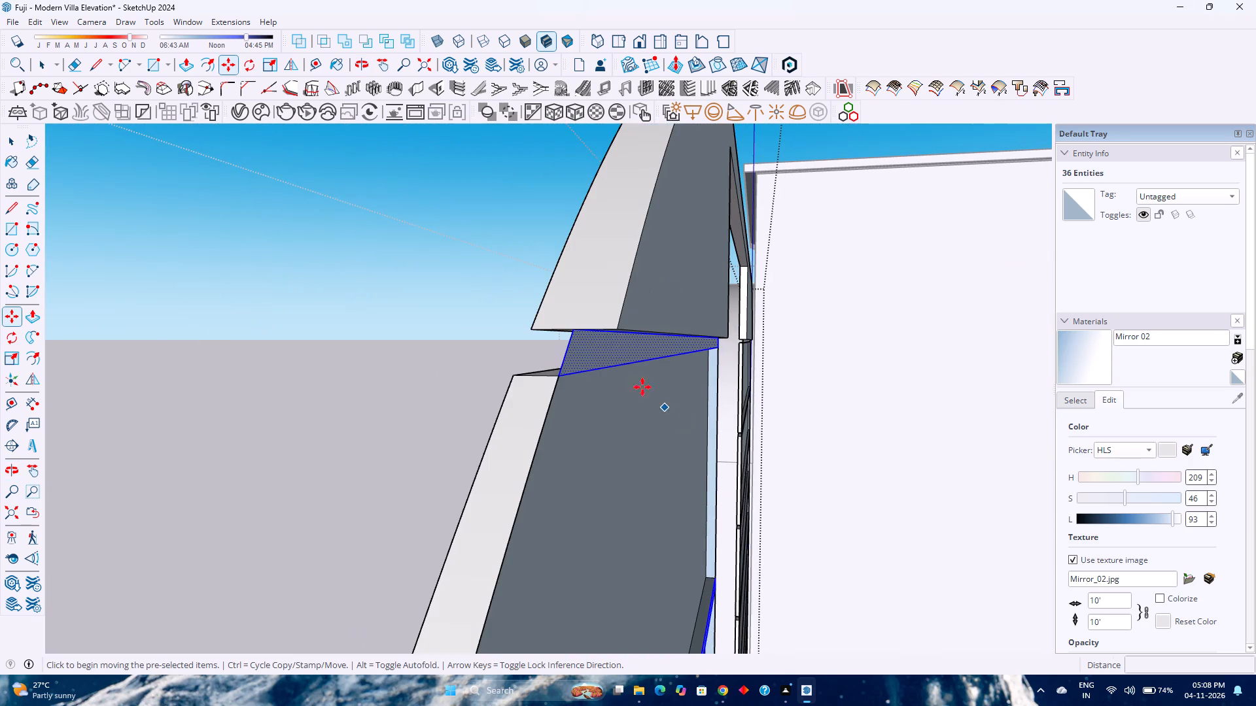
left_click(576, 328)
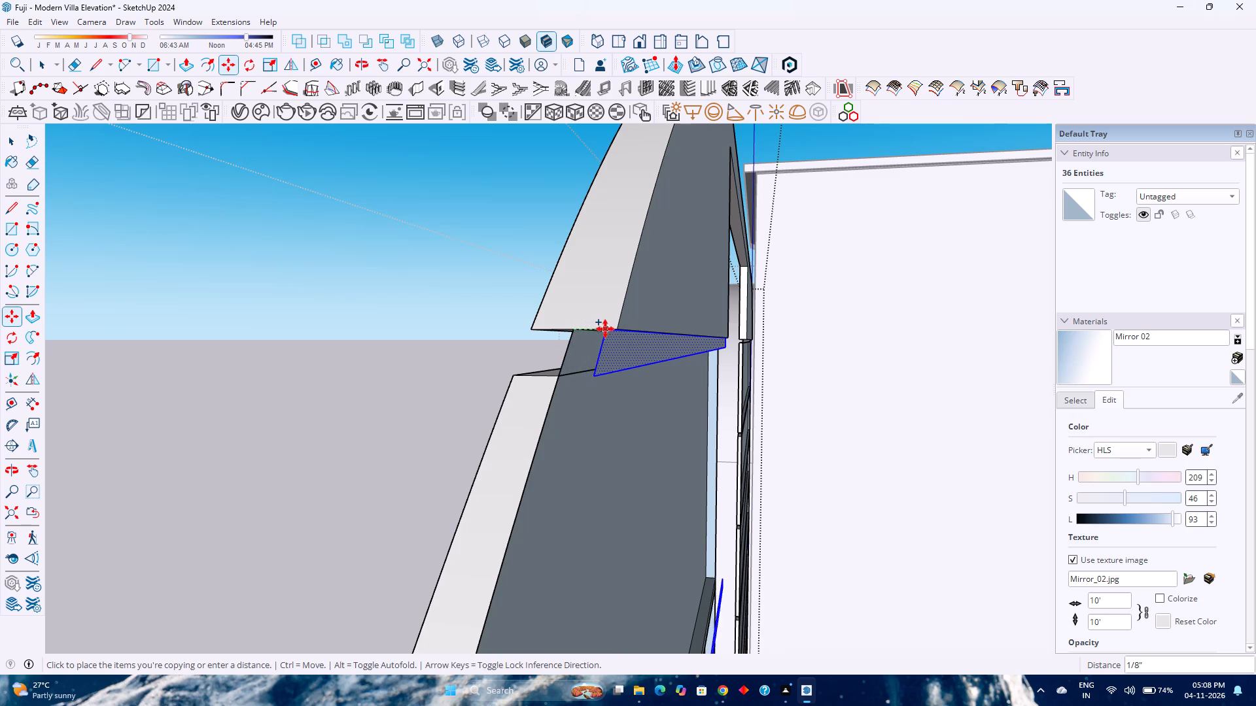
left_click(614, 329)
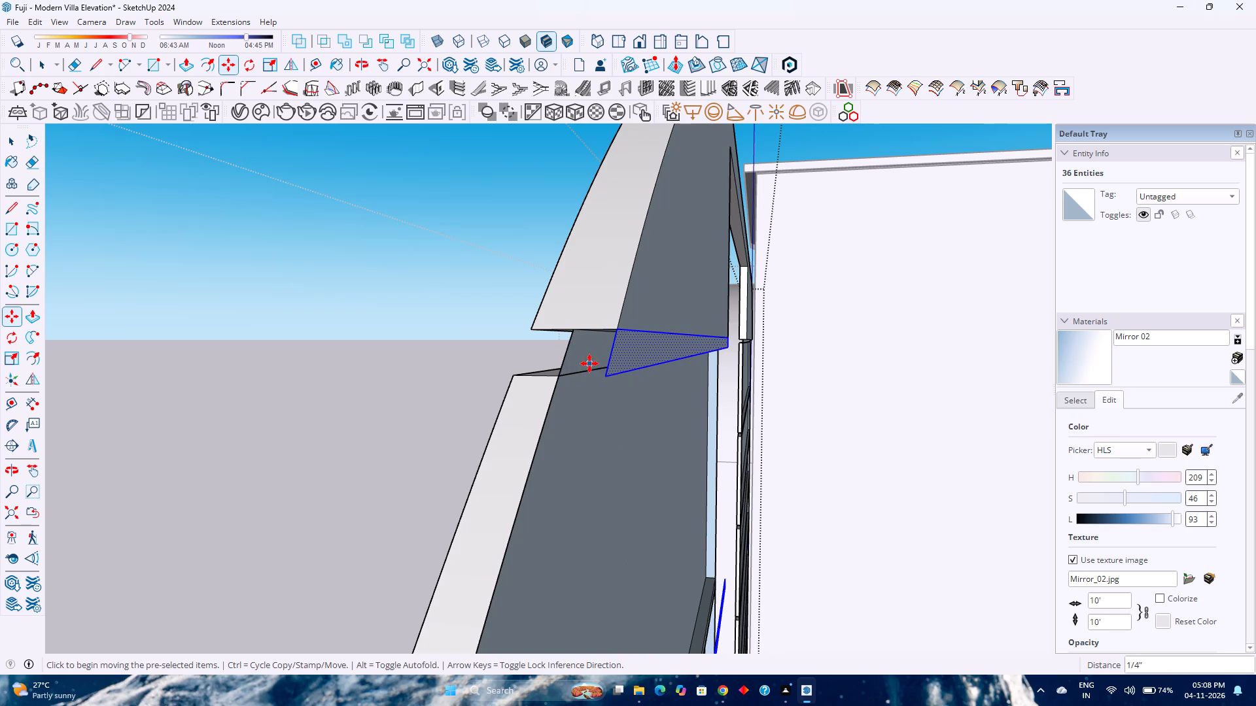
Draw a 1/4" line joining the lower outer corners of the original and copied faces in the top groove.
key("l")
left_click(557, 376)
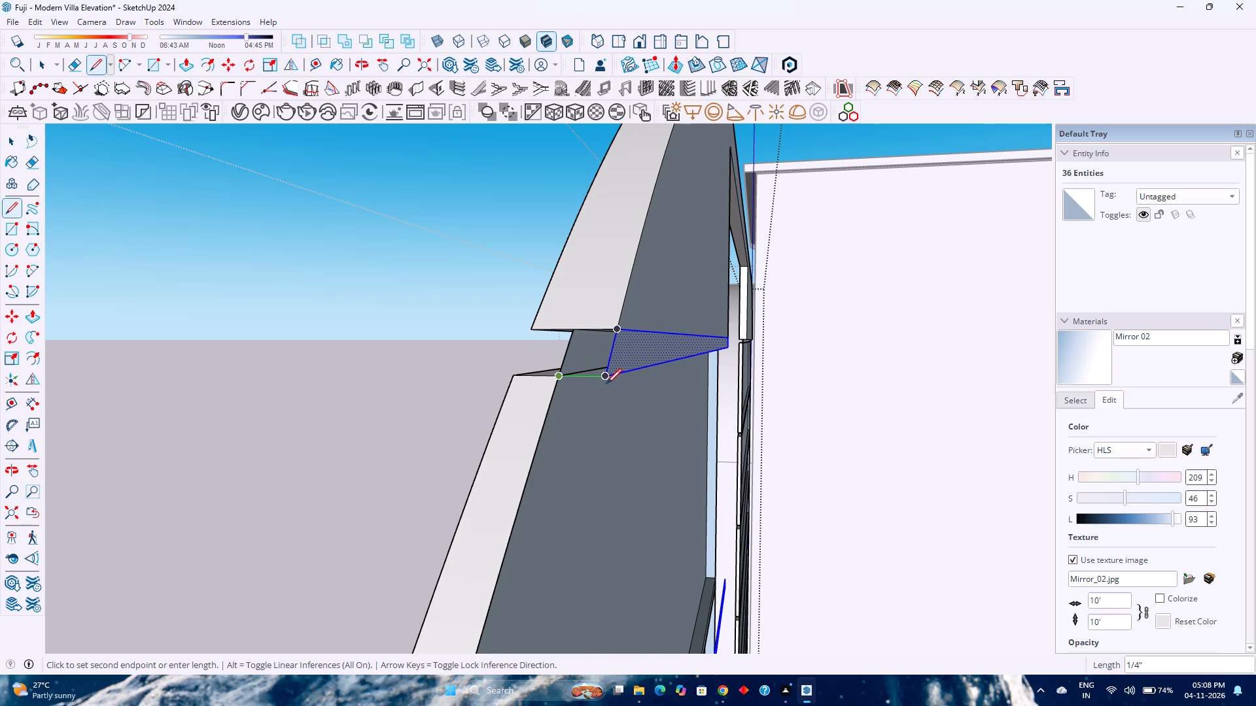
left_click(607, 384)
middle_click(743, 385)
middle_click_drag(743, 385, 702, 392)
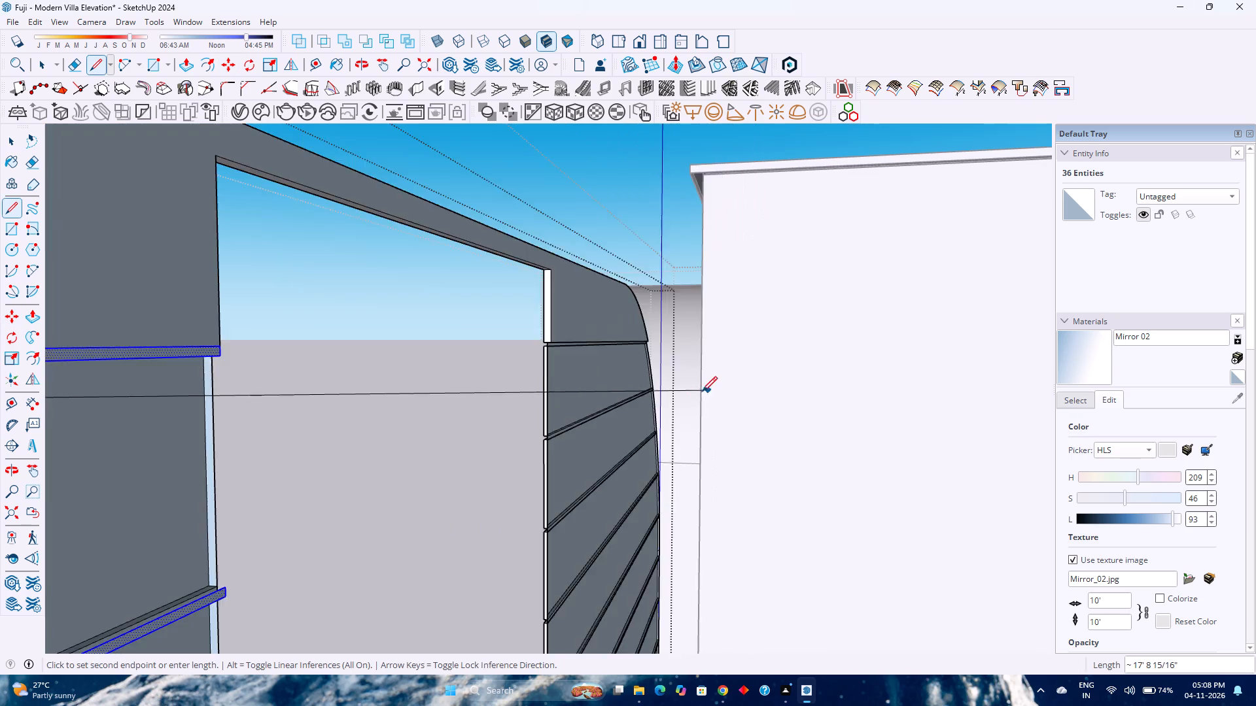
middle_click(701, 392)
middle_click_drag(702, 392, 703, 392)
middle_click(699, 392)
middle_click(699, 392)
middle_click(699, 392)
scroll(699, 391, "down", 6)
key("space")
Push/Pull the copied face of the top groove 1/4" to meet the original recessed face.
scroll(482, 375, "up", 2)
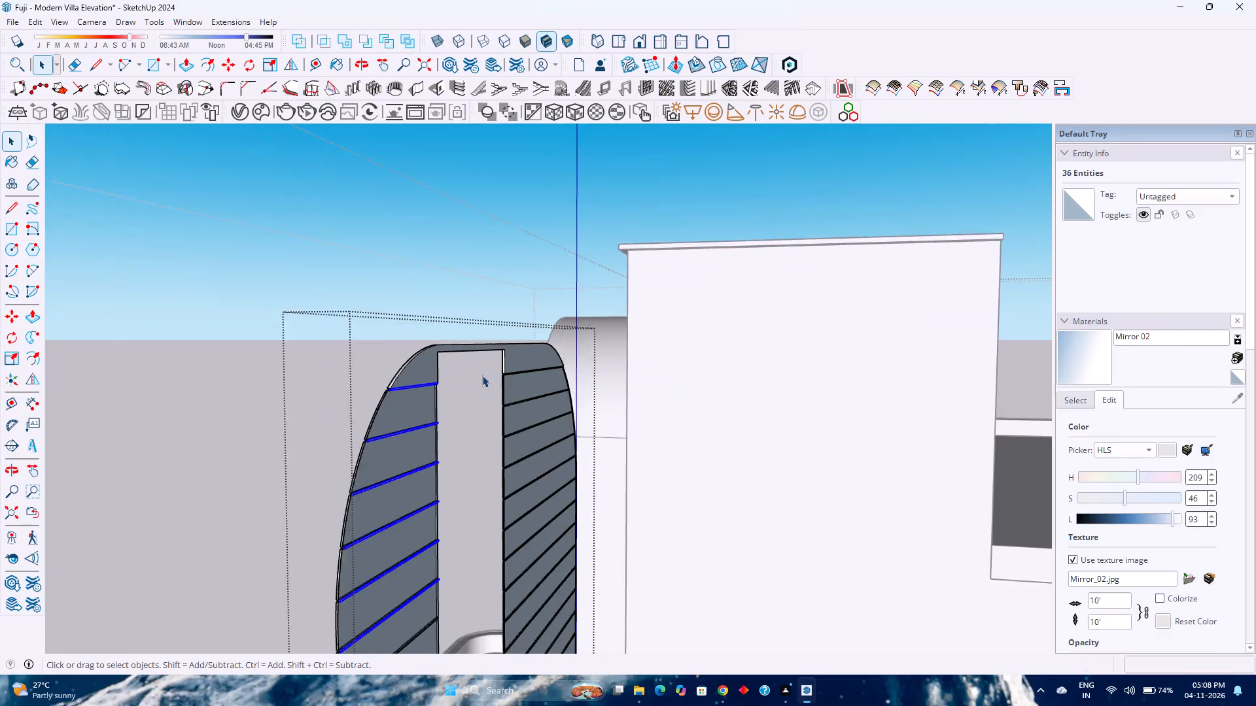
scroll(482, 375, "up", 16)
middle_click_drag(370, 400, 567, 398)
middle_click(567, 398)
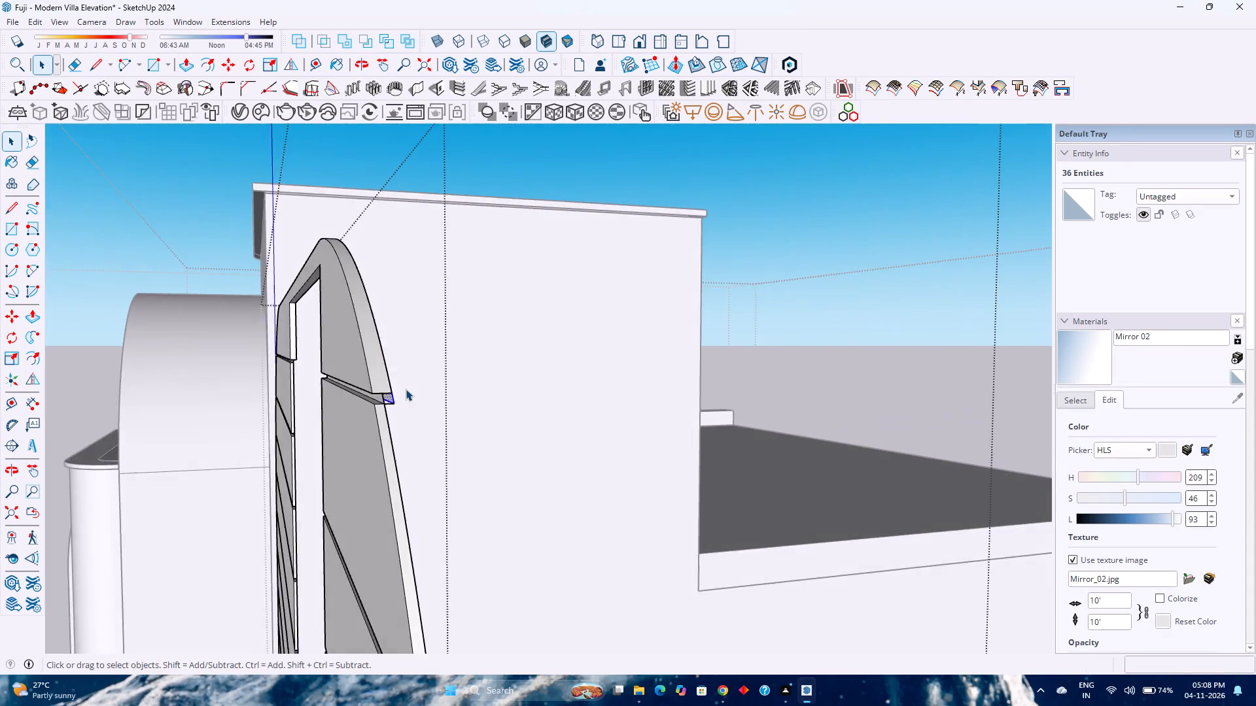
scroll(406, 389, "up", 4)
scroll(400, 392, "down", 4)
scroll(341, 413, "up", 5)
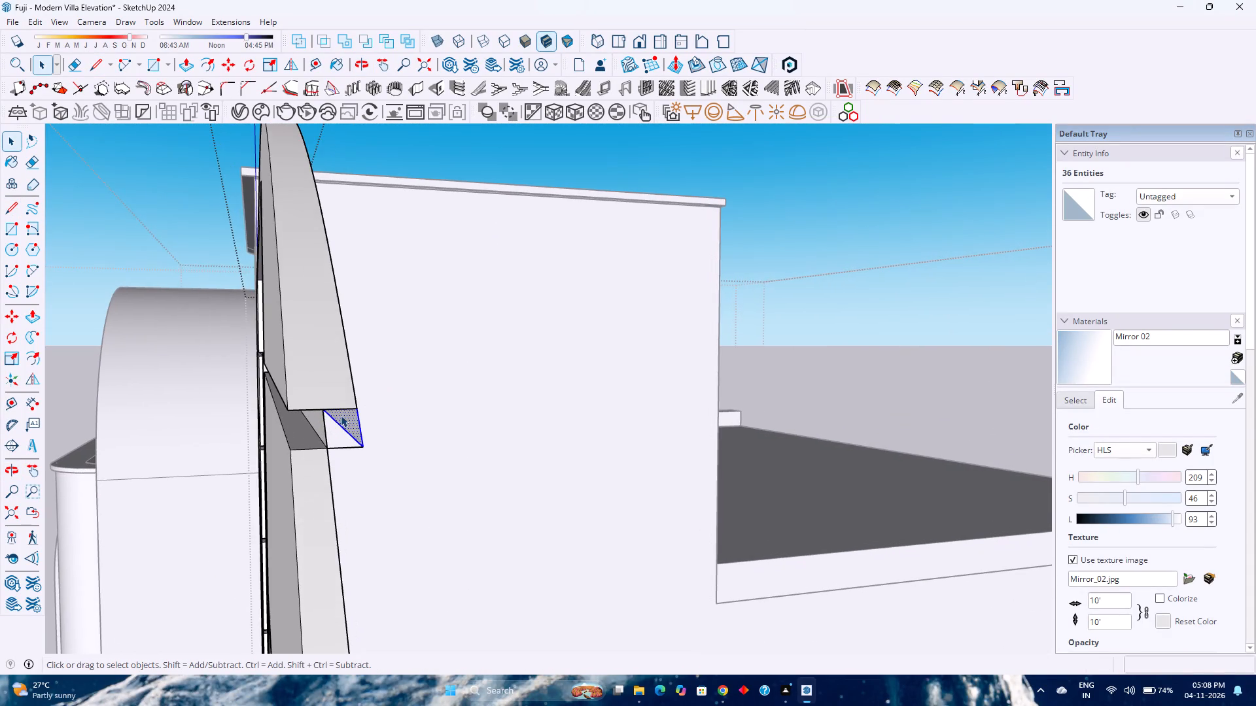
scroll(341, 415, "up", 6)
middle_click_drag(340, 421, 320, 414)
middle_click(320, 414)
key("p")
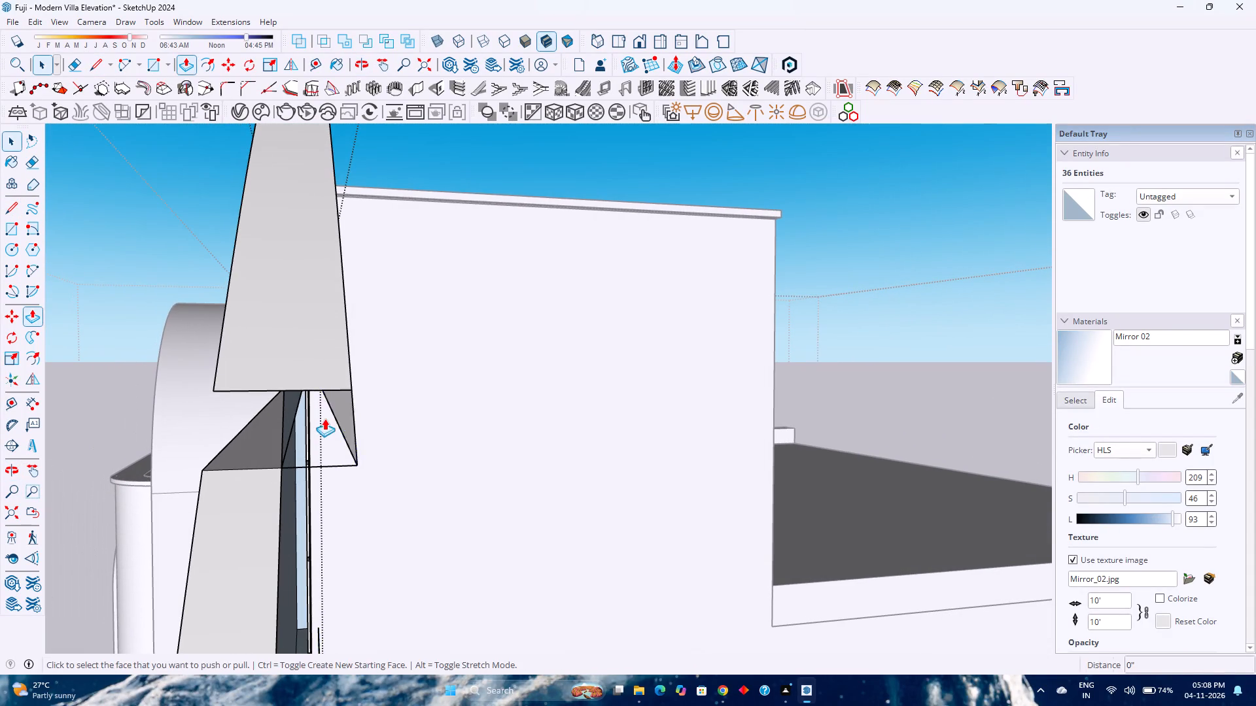
scroll(324, 418, "up", 2)
middle_click_drag(324, 418, 351, 414)
middle_click_drag(536, 366, 377, 490, "shift")
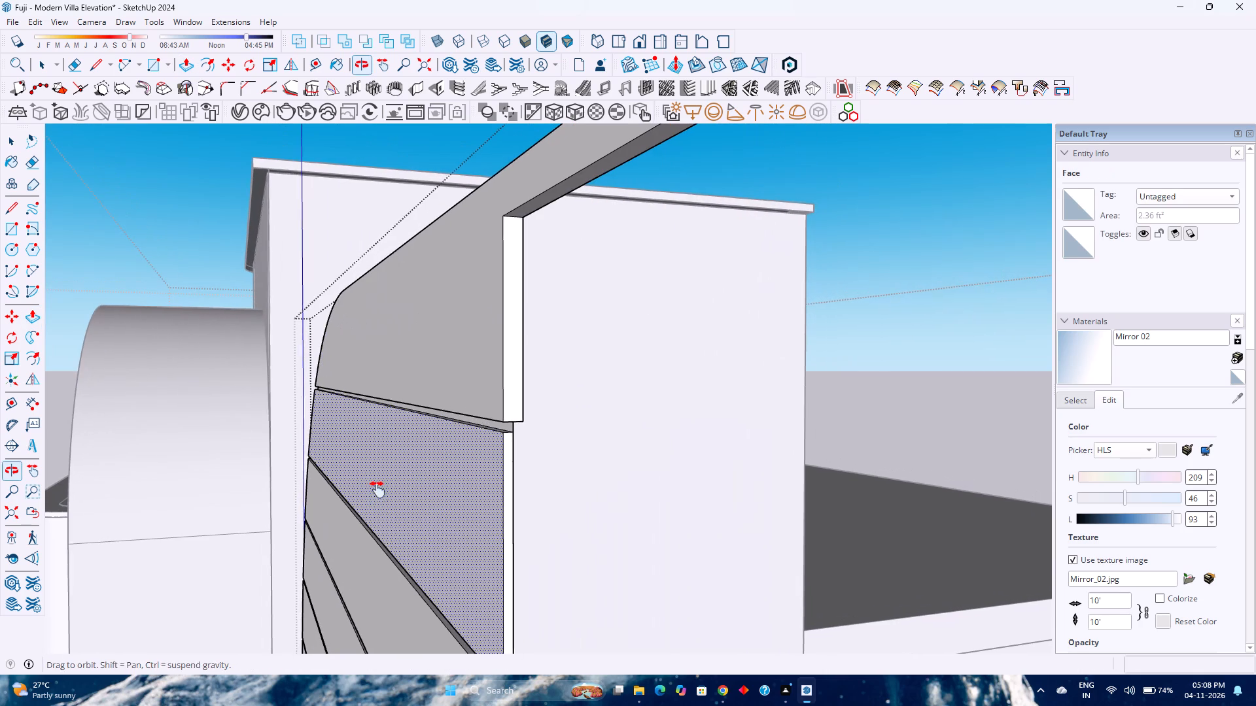
middle_click(377, 490, "shift")
scroll(492, 420, "down", 16)
middle_click_drag(669, 473, 640, 463, "shift")
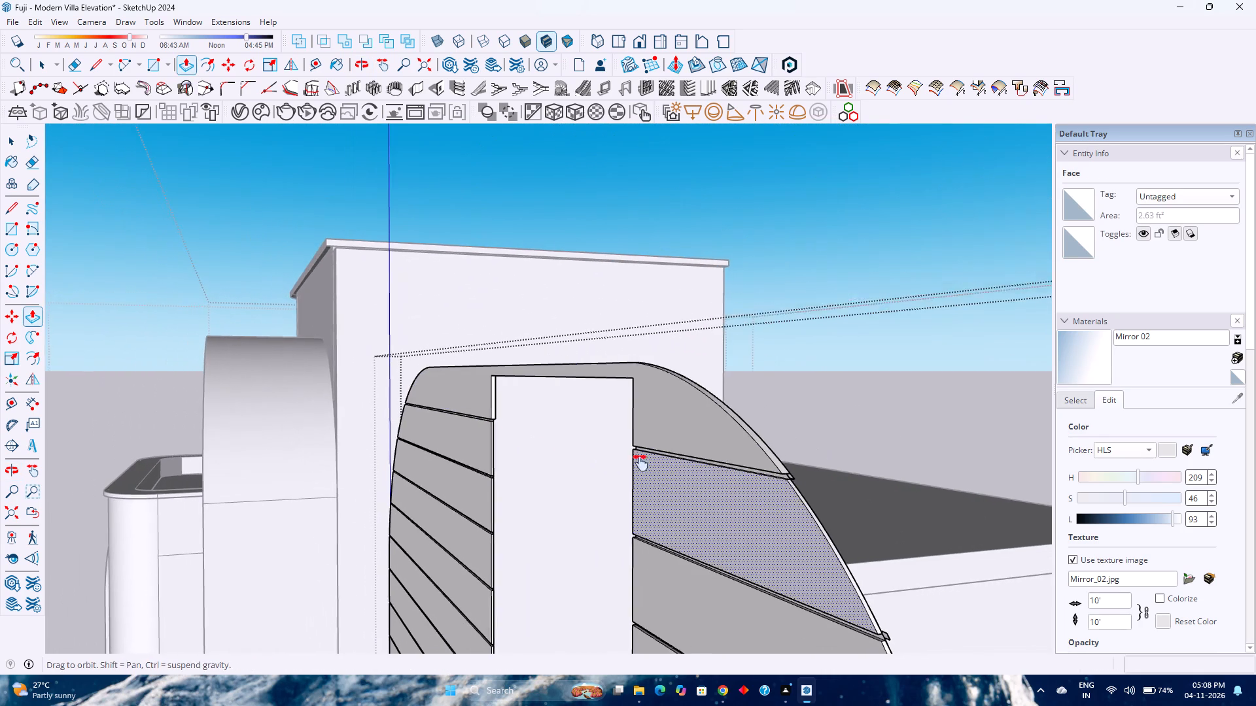
middle_click_drag(640, 463, 515, 443, "shift")
scroll(617, 441, "up", 3)
scroll(595, 438, "down", 3)
scroll(551, 435, "up", 7)
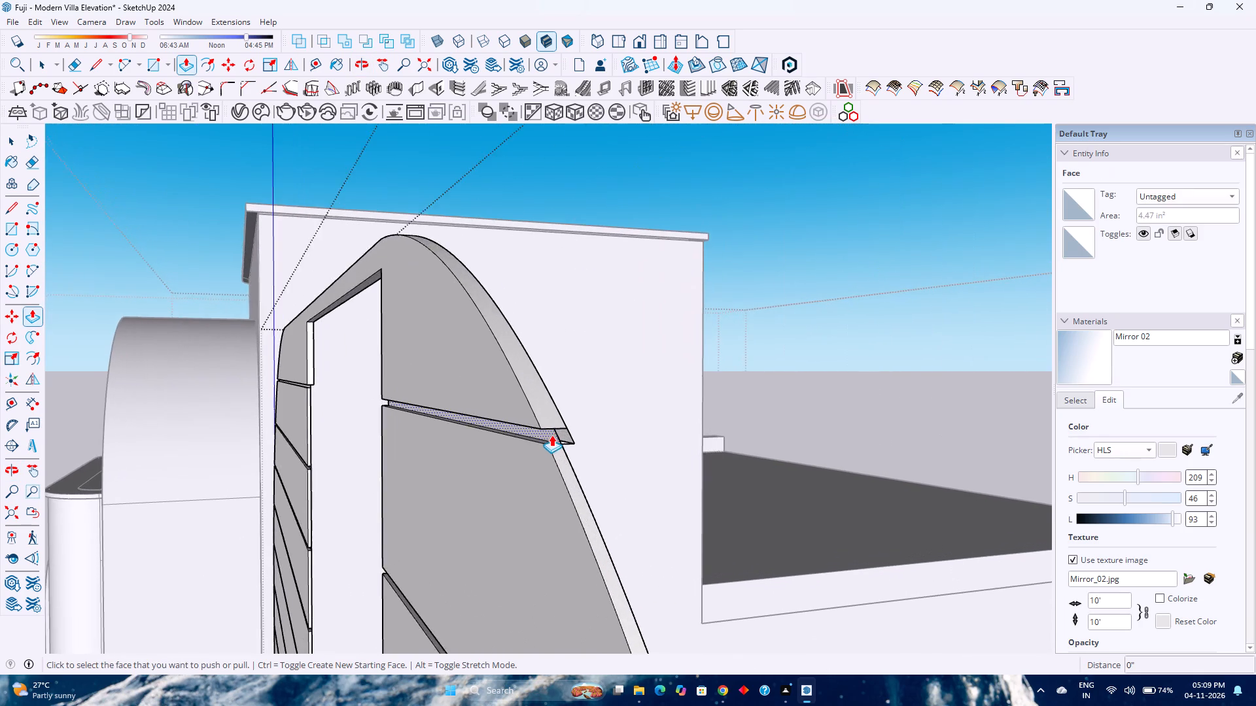
scroll(551, 435, "up", 20)
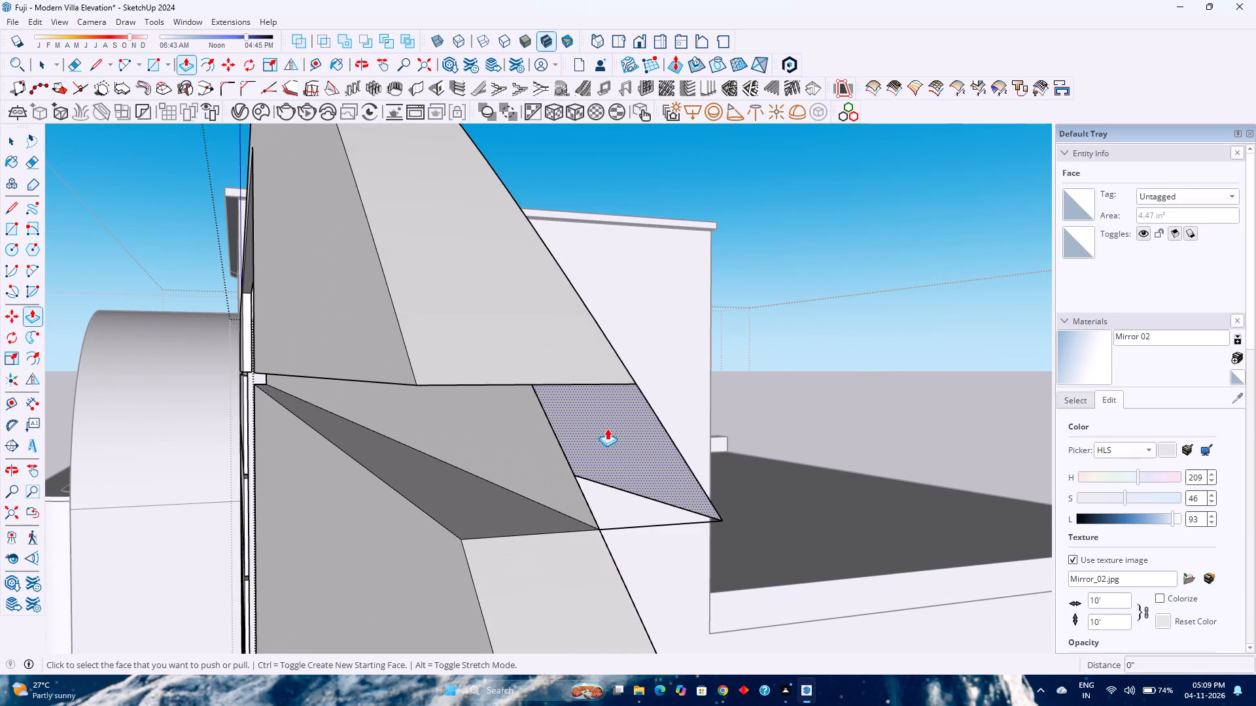
left_click(607, 428)
left_click(574, 497)
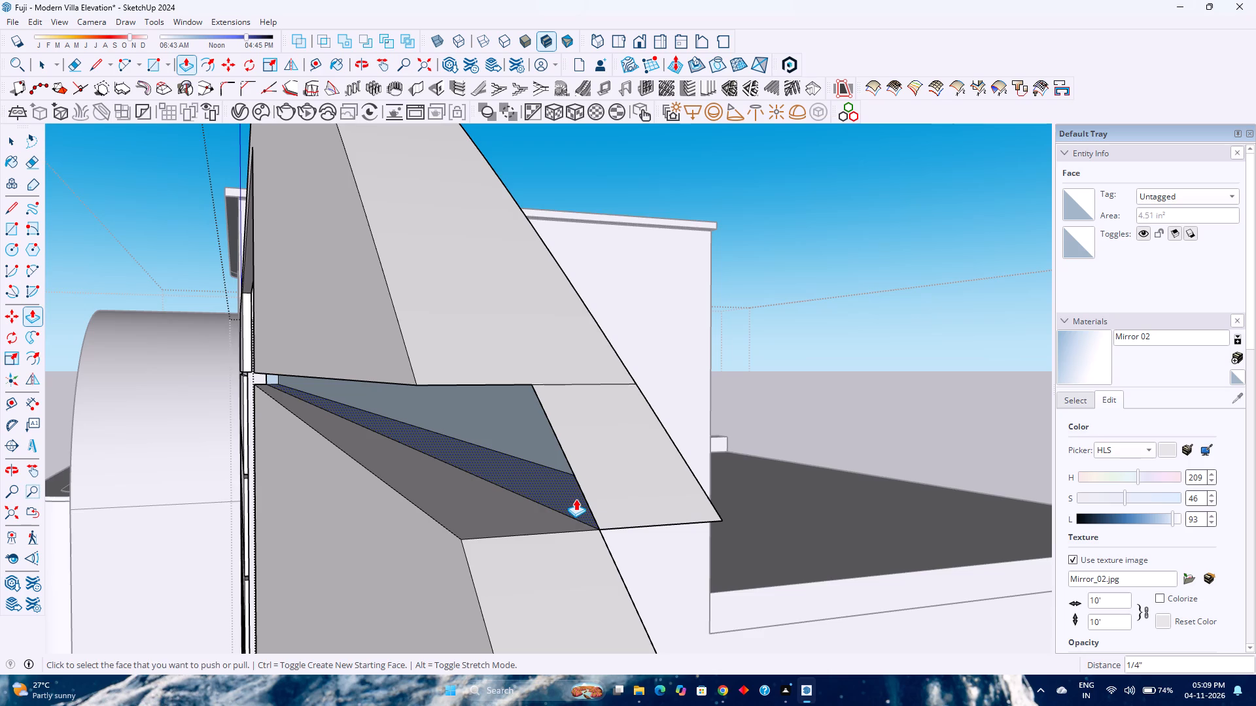
Trace the 1/4" vertical edge at the top groove's window-opening end to close the groove's front face.
middle_click_drag(576, 497, 681, 444)
scroll(515, 439, "down", 4)
middle_click_drag(473, 438, 704, 456, "shift")
middle_click(704, 456, "shift")
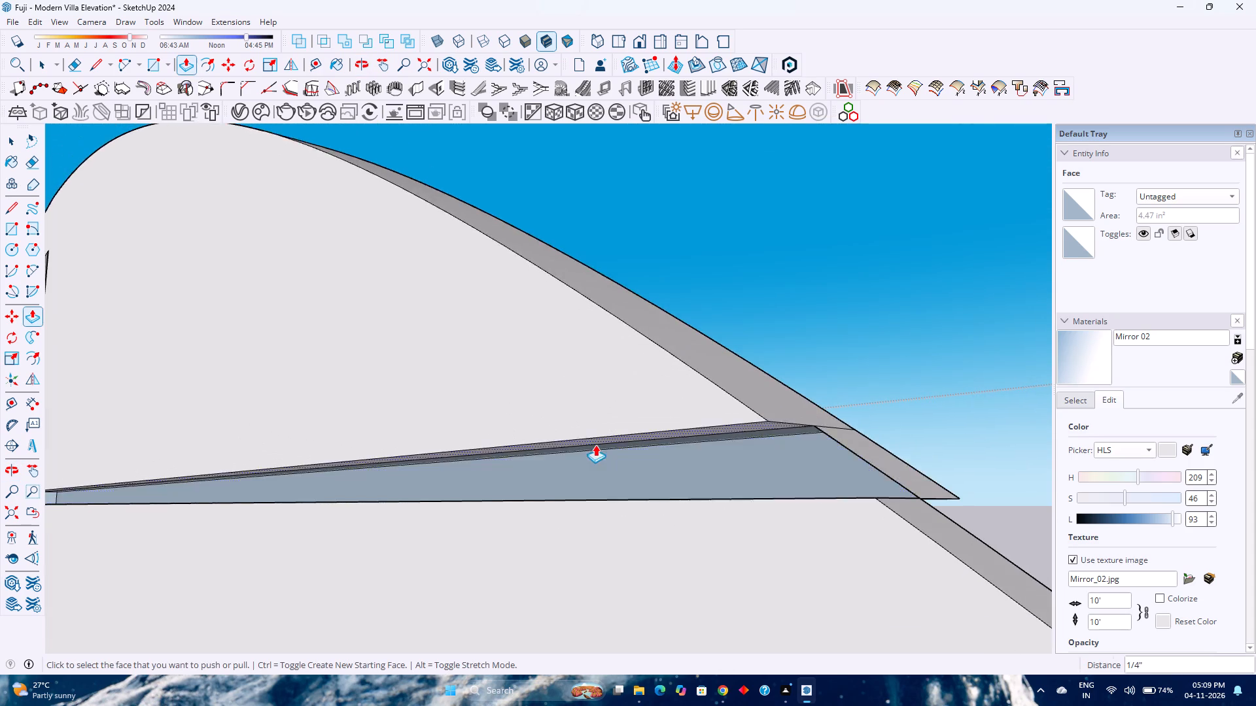
scroll(595, 445, "down", 4)
scroll(226, 475, "up", 6)
key("l")
scroll(230, 477, "down", 3)
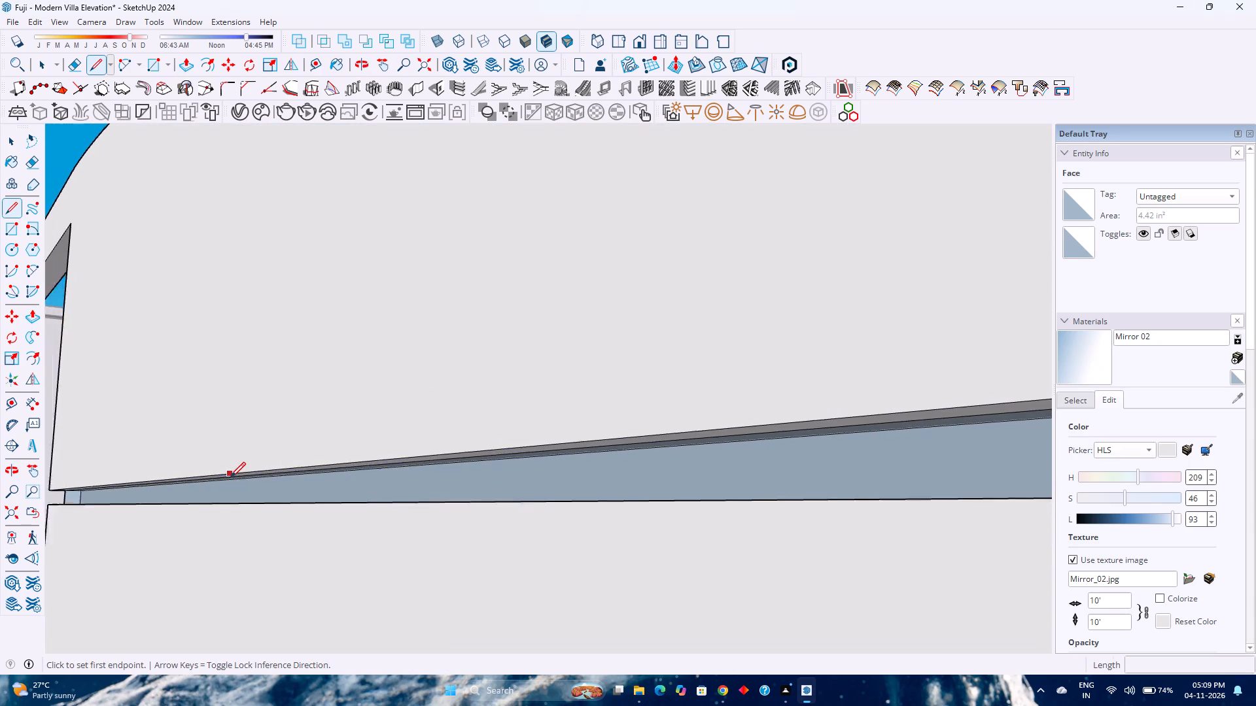
scroll(230, 477, "down", 6)
middle_click_drag(168, 488, 420, 458, "shift")
middle_click_drag(427, 458, 444, 456, "shift")
scroll(333, 456, "up", 10)
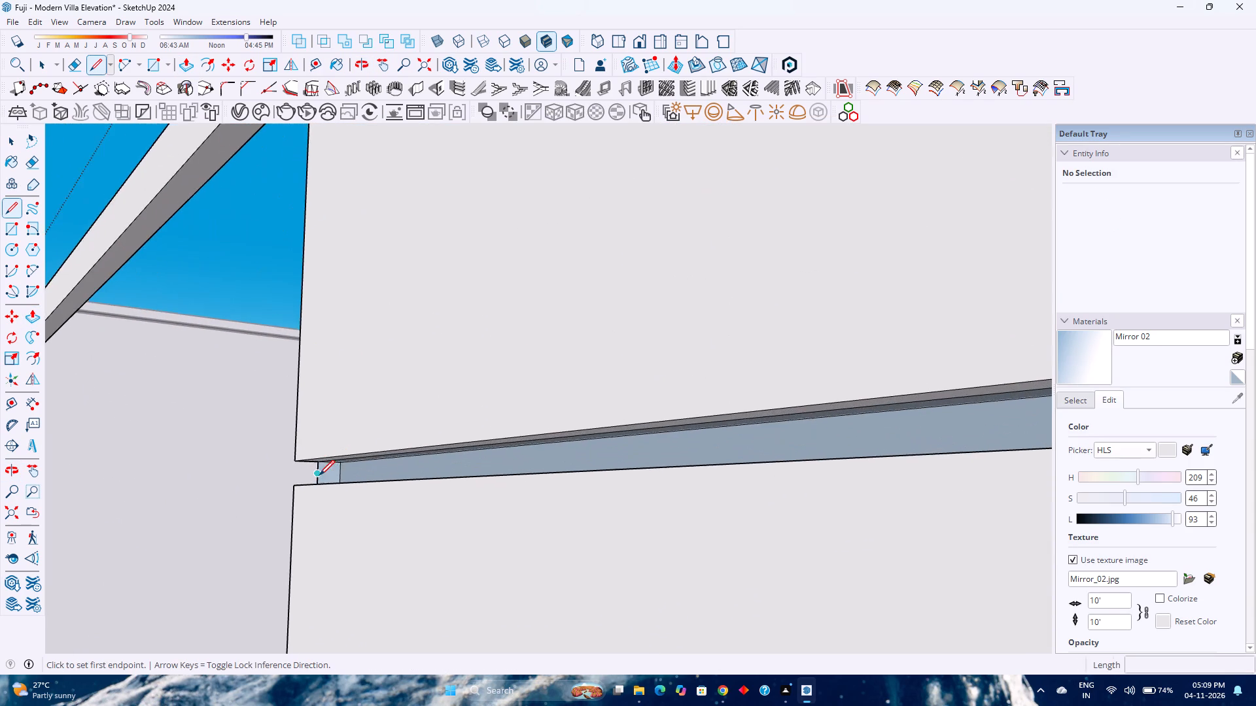
scroll(319, 475, "up", 12)
middle_click_drag(318, 476, 318, 493)
middle_click(318, 493)
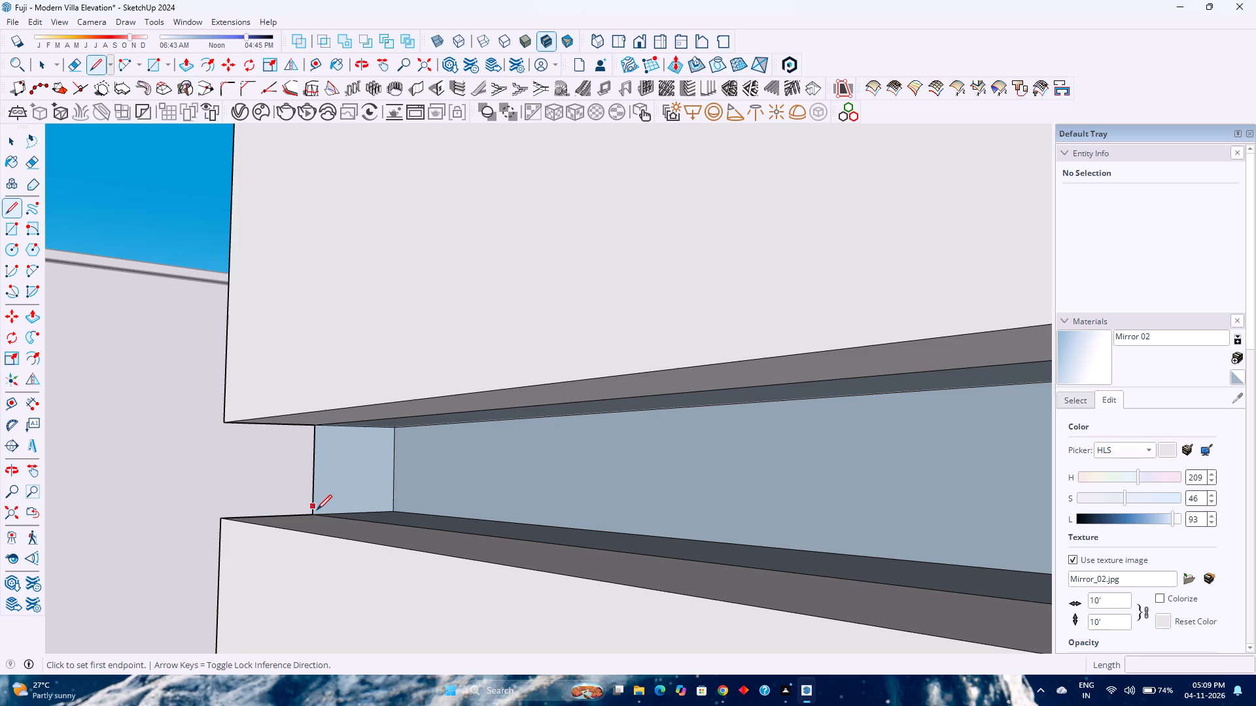
left_click(317, 511)
left_click(314, 429)
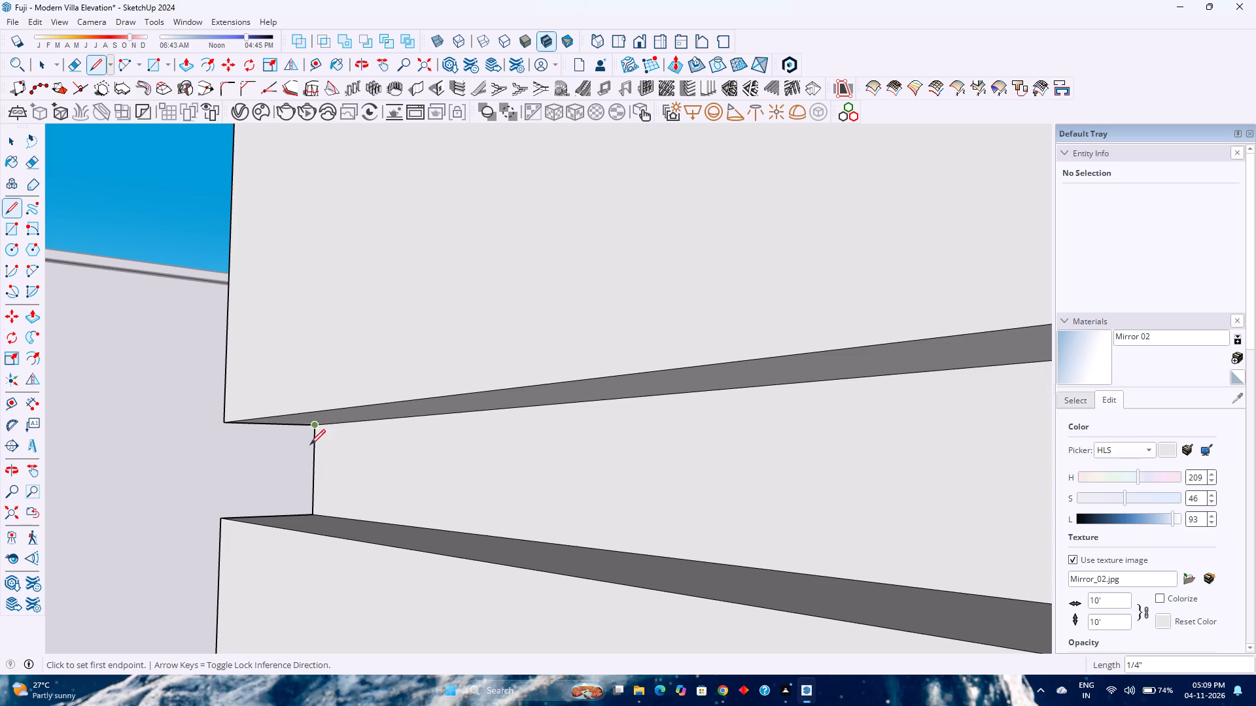
Erase the edge between the top slat and the groove infill on the panel's curved outer side.
scroll(306, 457, "down", 7)
middle_click_drag(444, 465, 281, 470)
middle_click(281, 470)
scroll(505, 462, "up", 4)
scroll(474, 468, "down", 4)
scroll(313, 488, "up", 7)
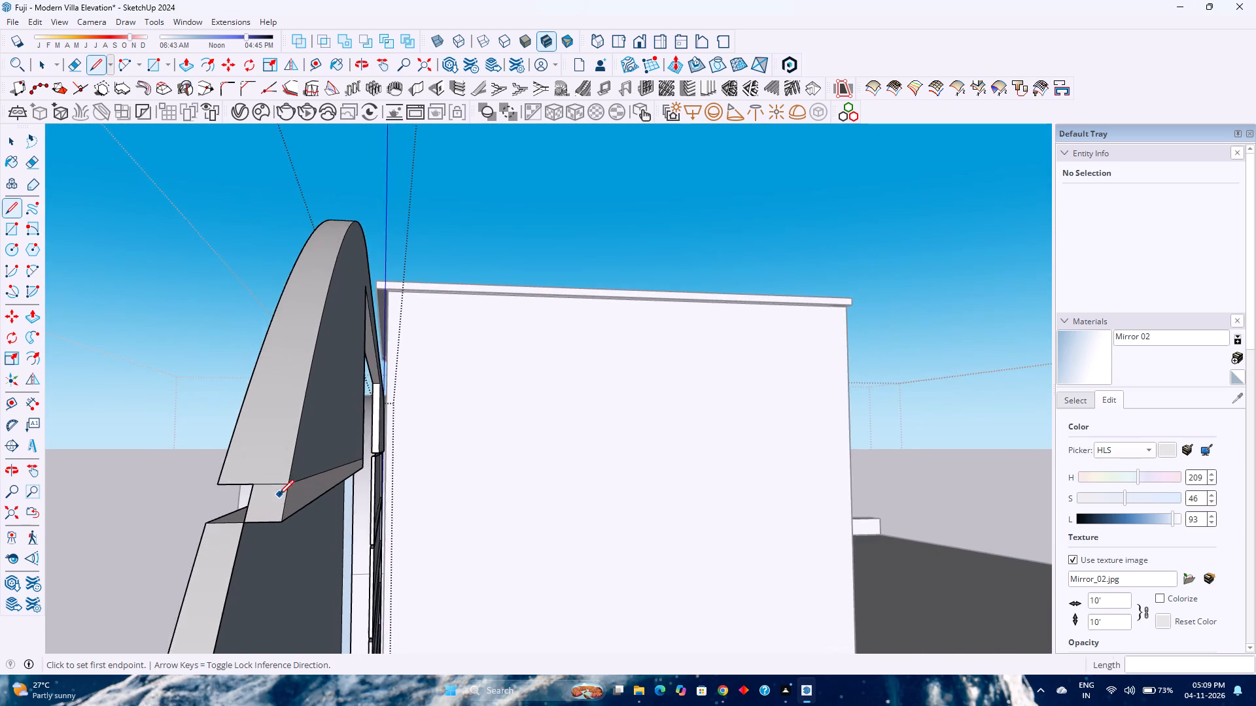
scroll(279, 495, "up", 3)
middle_click_drag(277, 489, 379, 469)
key("e")
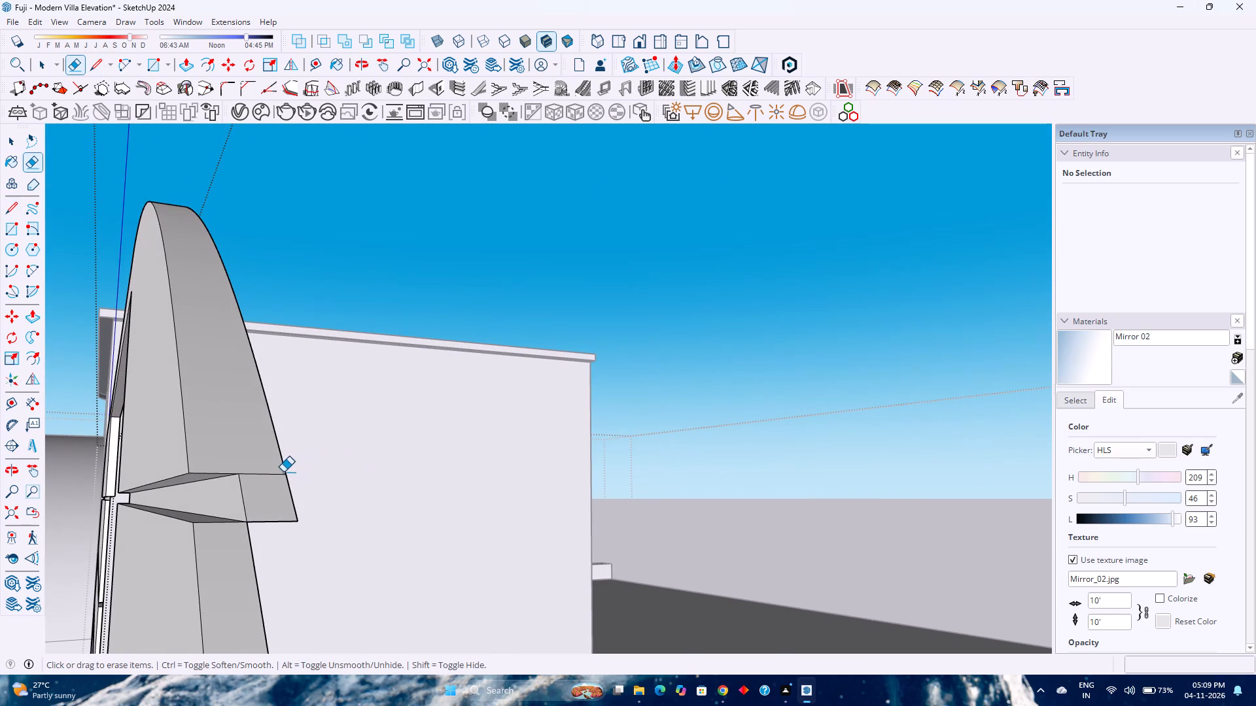
left_click(275, 474)
Draw a vertical line about 2' 8" long down the window opening's edge from the top groove infill's back corner to a lower groove.
middle_click_drag(302, 475, 142, 488)
middle_click(142, 488)
scroll(141, 488, "down", 6)
middle_click_drag(147, 477, 149, 477, "shift")
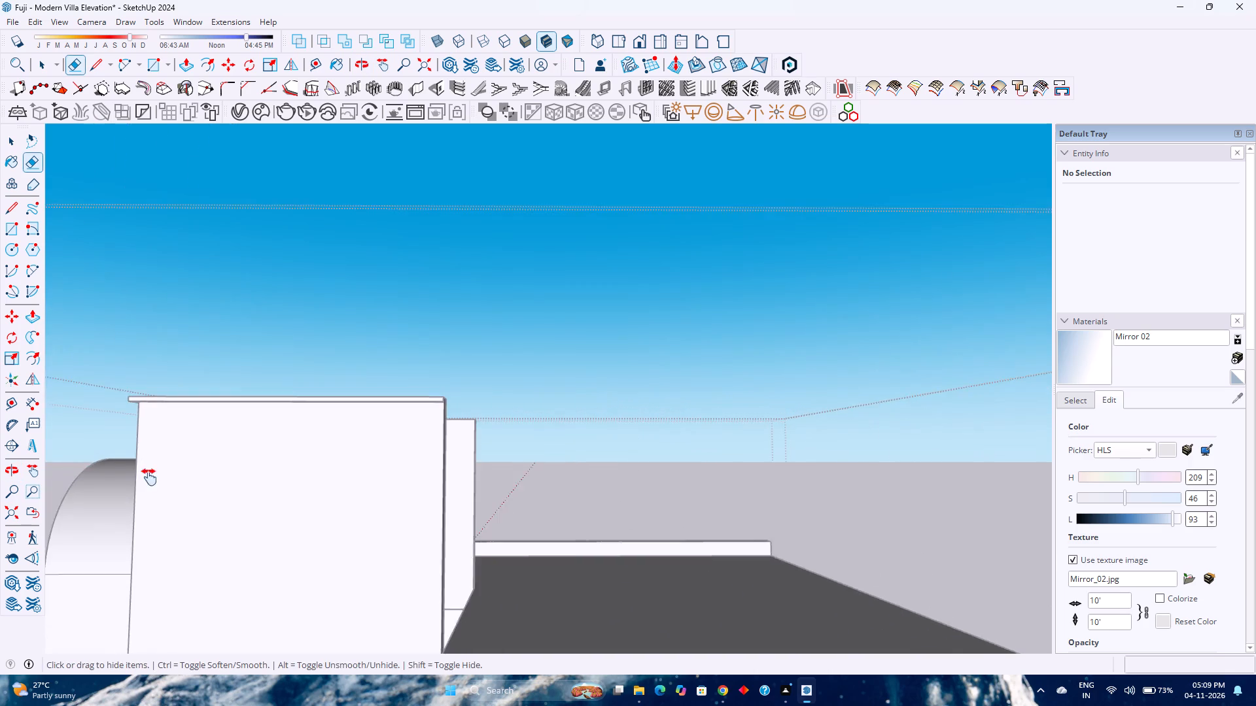
middle_click_drag(149, 477, 447, 447, "shift")
middle_click(447, 447, "shift")
scroll(449, 444, "down", 4)
scroll(393, 472, "up", 8)
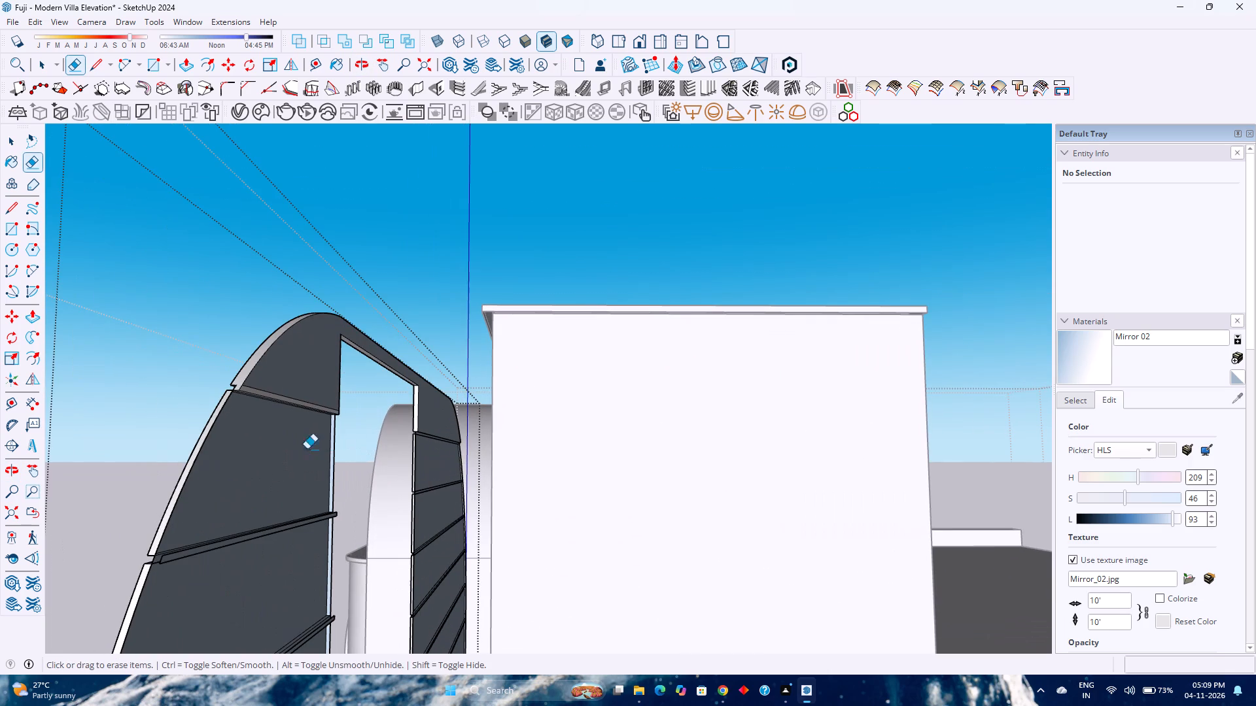
middle_click_drag(223, 447, 302, 421, "shift")
middle_click(302, 421, "shift")
scroll(260, 494, "up", 2)
middle_click_drag(260, 494, 271, 494)
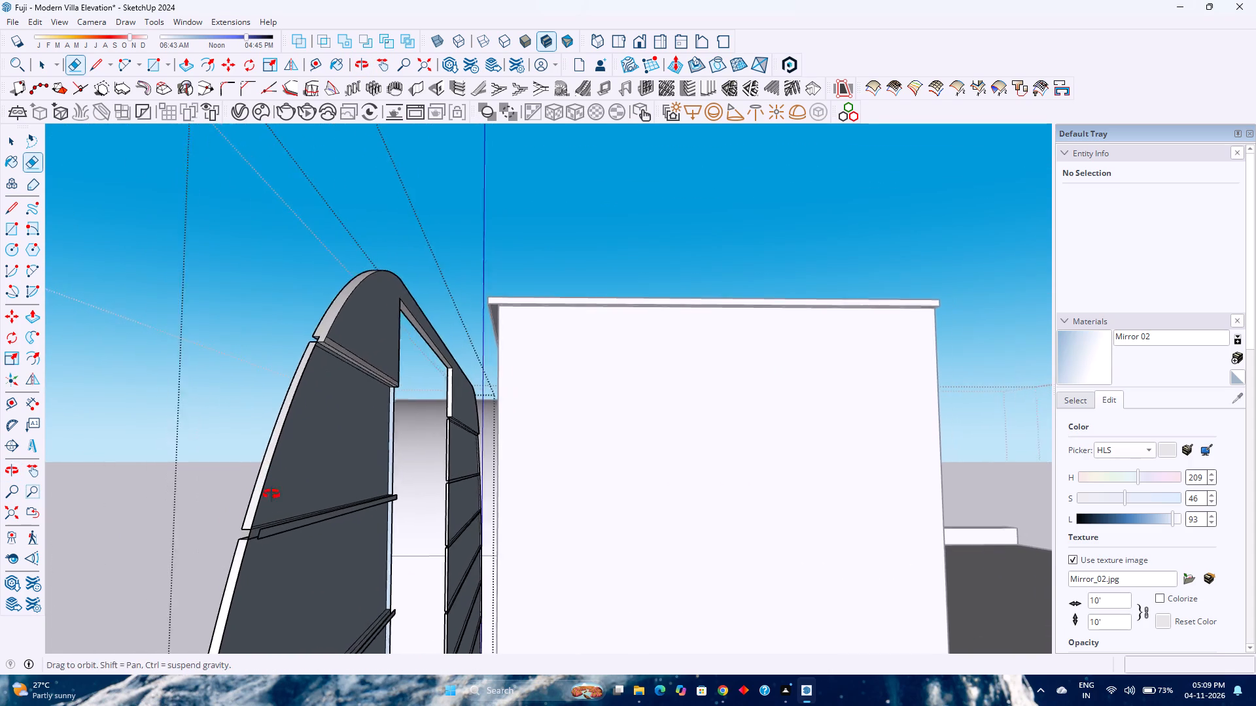
middle_click_drag(271, 494, 317, 495)
scroll(355, 431, "up", 3)
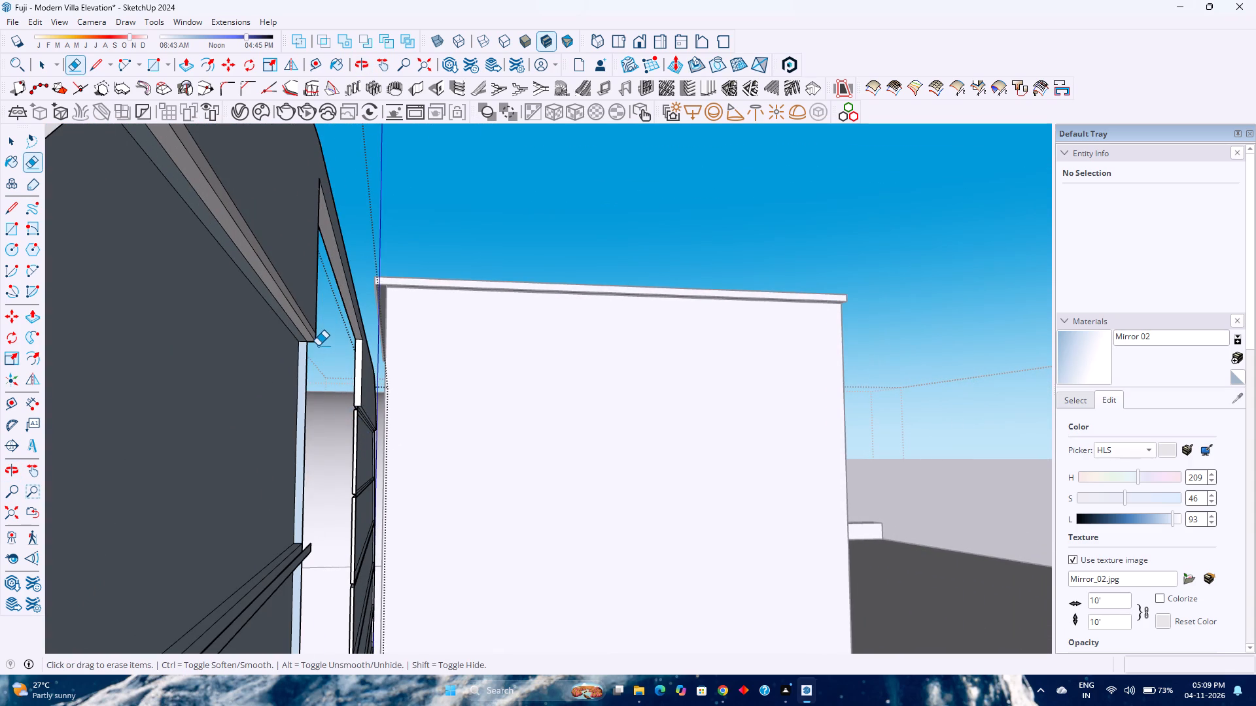
key("l")
scroll(318, 343, "up", 2)
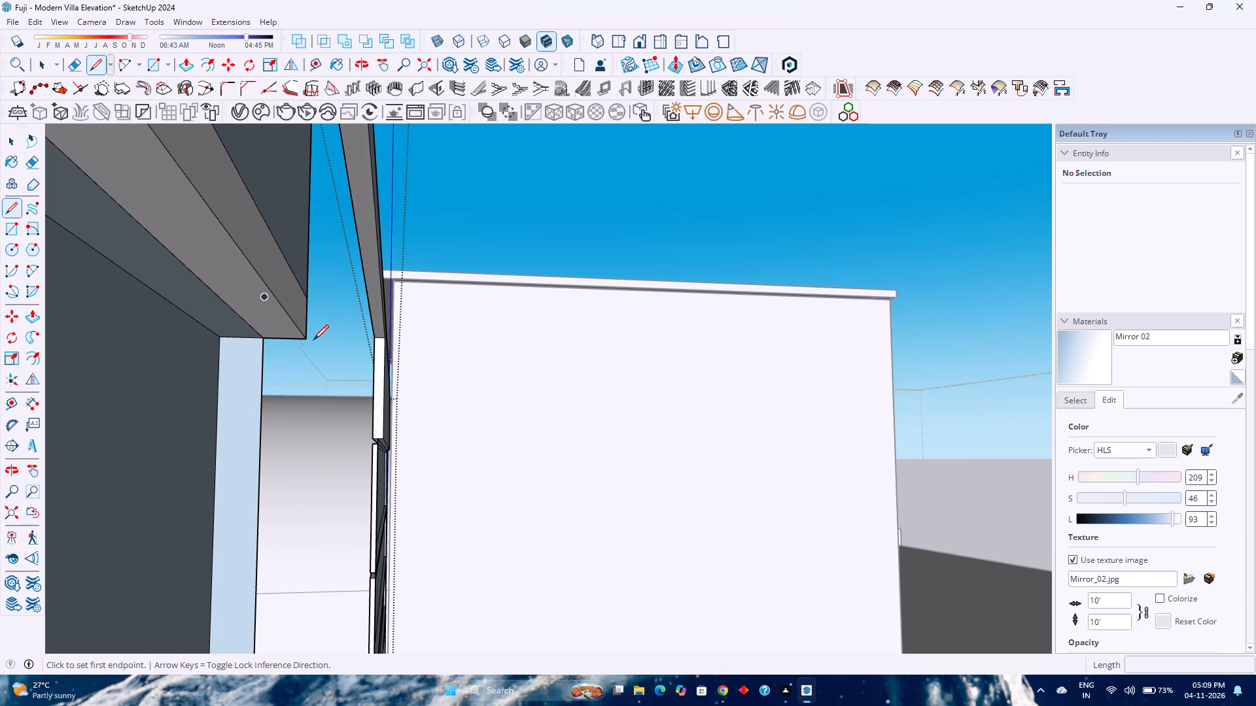
left_click(305, 339)
scroll(301, 463, "down", 10)
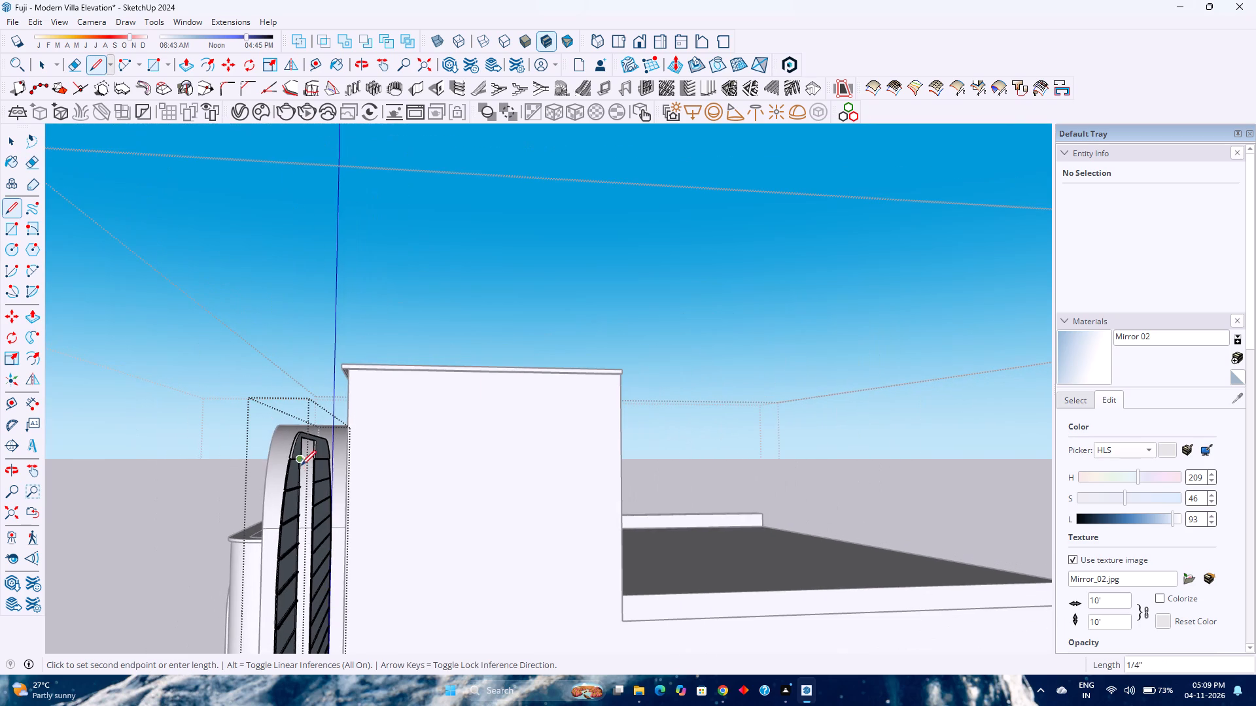
scroll(301, 565, "up", 2)
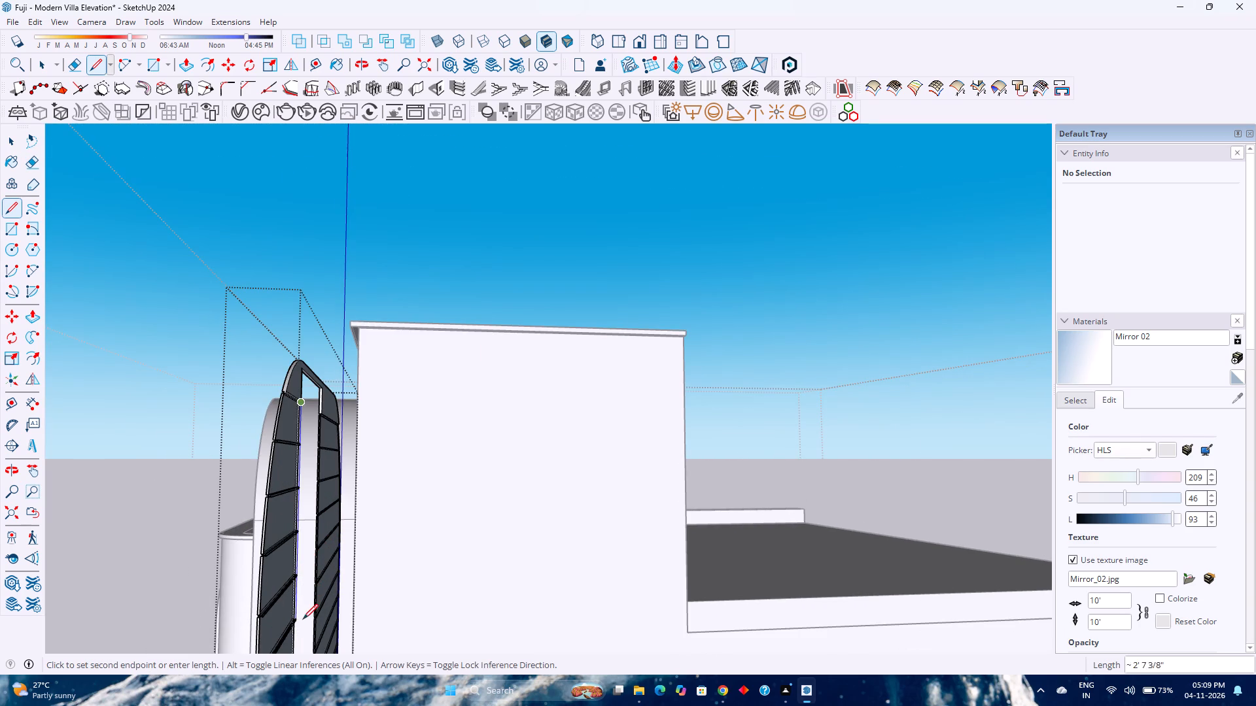
scroll(297, 622, "up", 9)
scroll(294, 620, "down", 3)
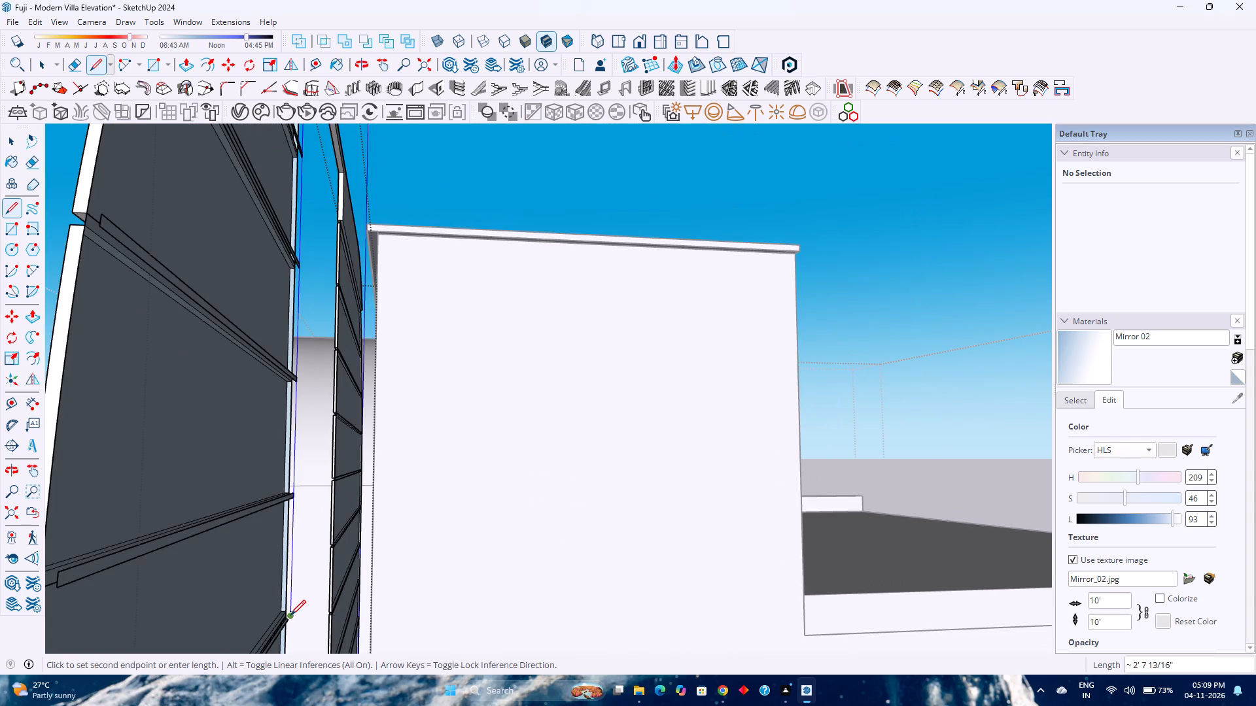
left_click(290, 615)
scroll(290, 615, "down", 7)
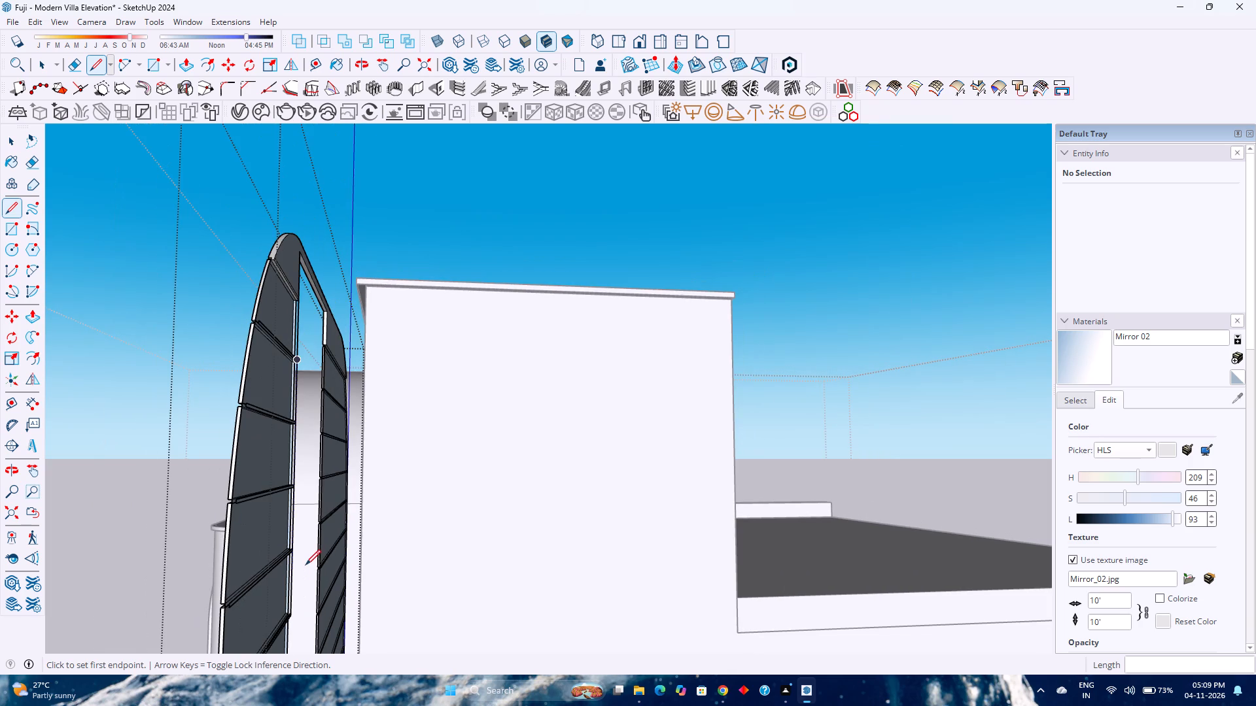
key("space")
scroll(311, 546, "down", 3)
middle_click_drag(303, 563, 319, 516, "shift")
middle_click(319, 516, "shift")
scroll(307, 565, "up", 3)
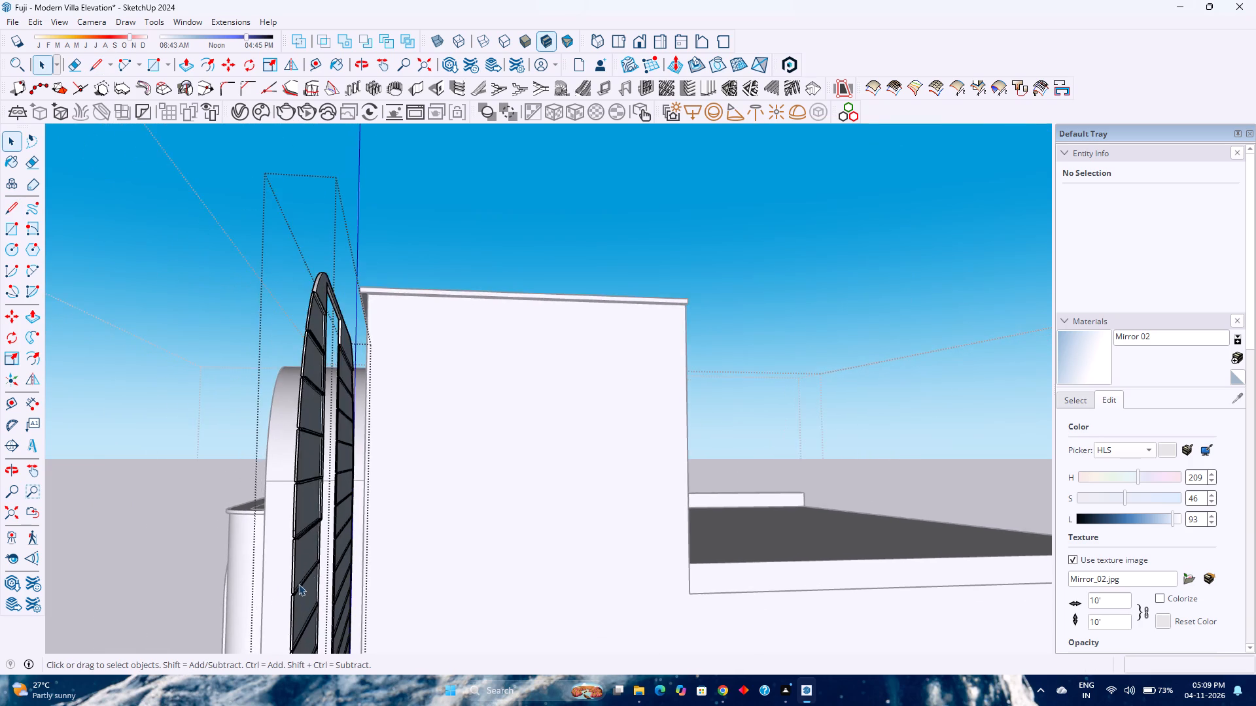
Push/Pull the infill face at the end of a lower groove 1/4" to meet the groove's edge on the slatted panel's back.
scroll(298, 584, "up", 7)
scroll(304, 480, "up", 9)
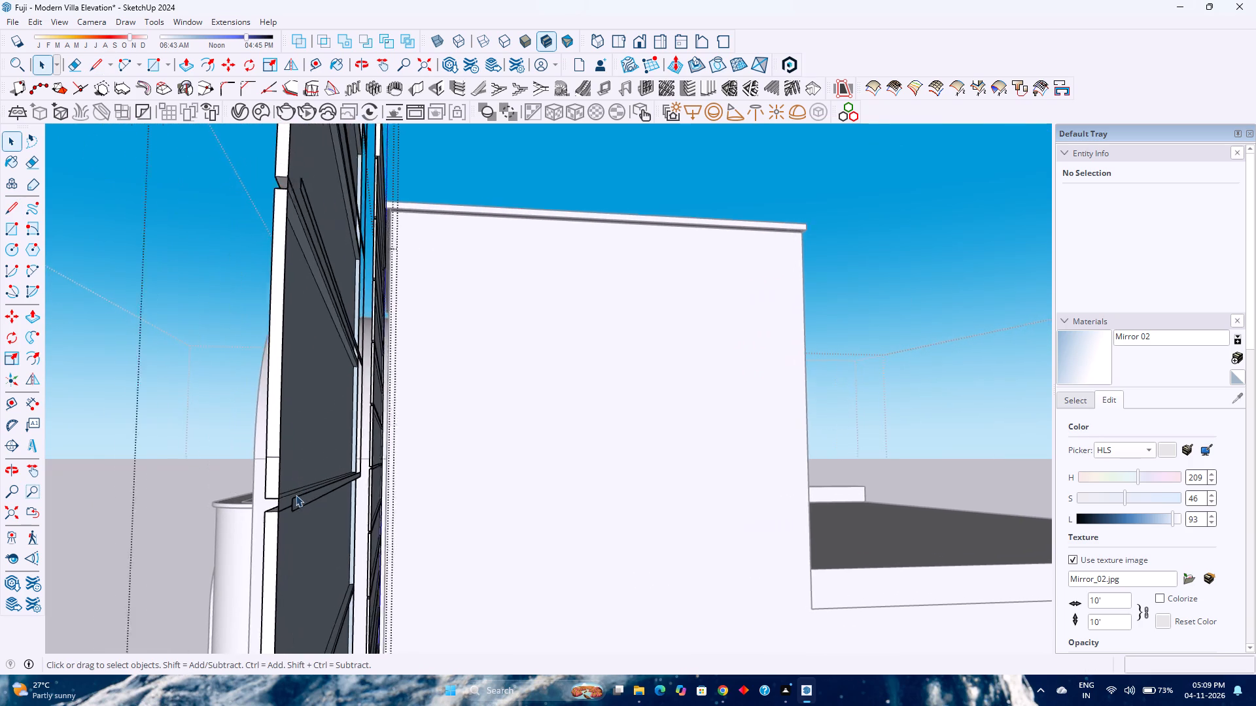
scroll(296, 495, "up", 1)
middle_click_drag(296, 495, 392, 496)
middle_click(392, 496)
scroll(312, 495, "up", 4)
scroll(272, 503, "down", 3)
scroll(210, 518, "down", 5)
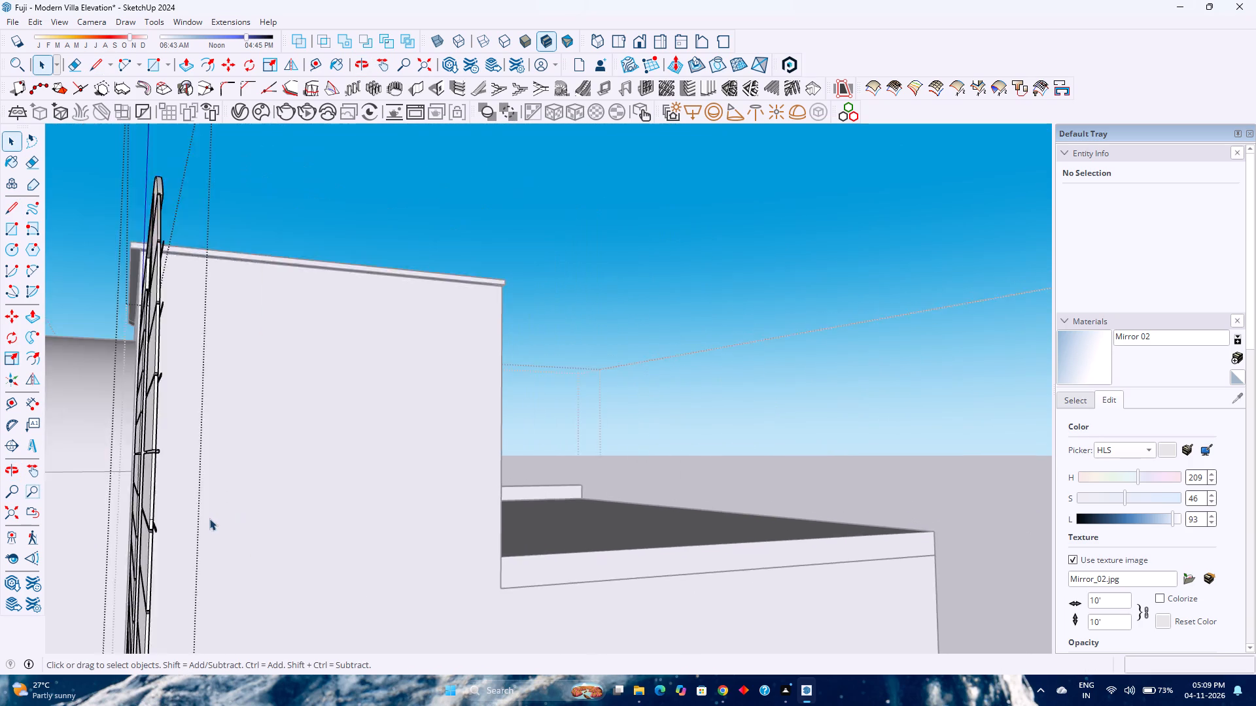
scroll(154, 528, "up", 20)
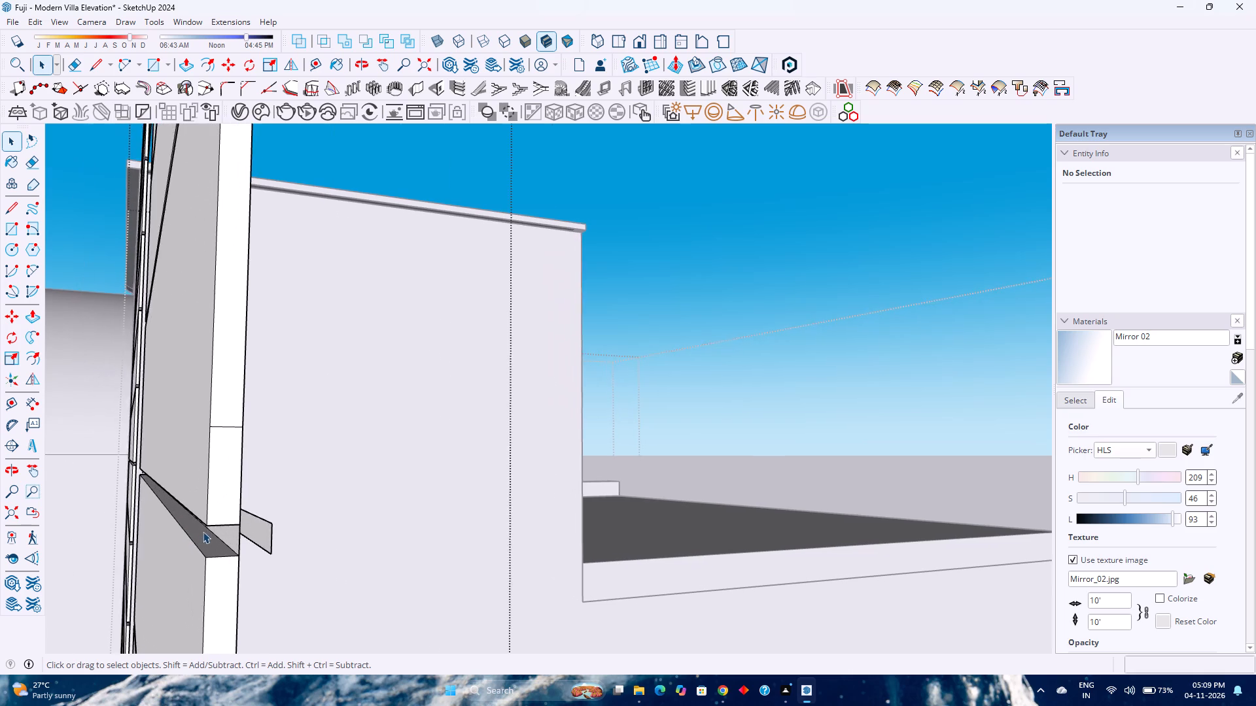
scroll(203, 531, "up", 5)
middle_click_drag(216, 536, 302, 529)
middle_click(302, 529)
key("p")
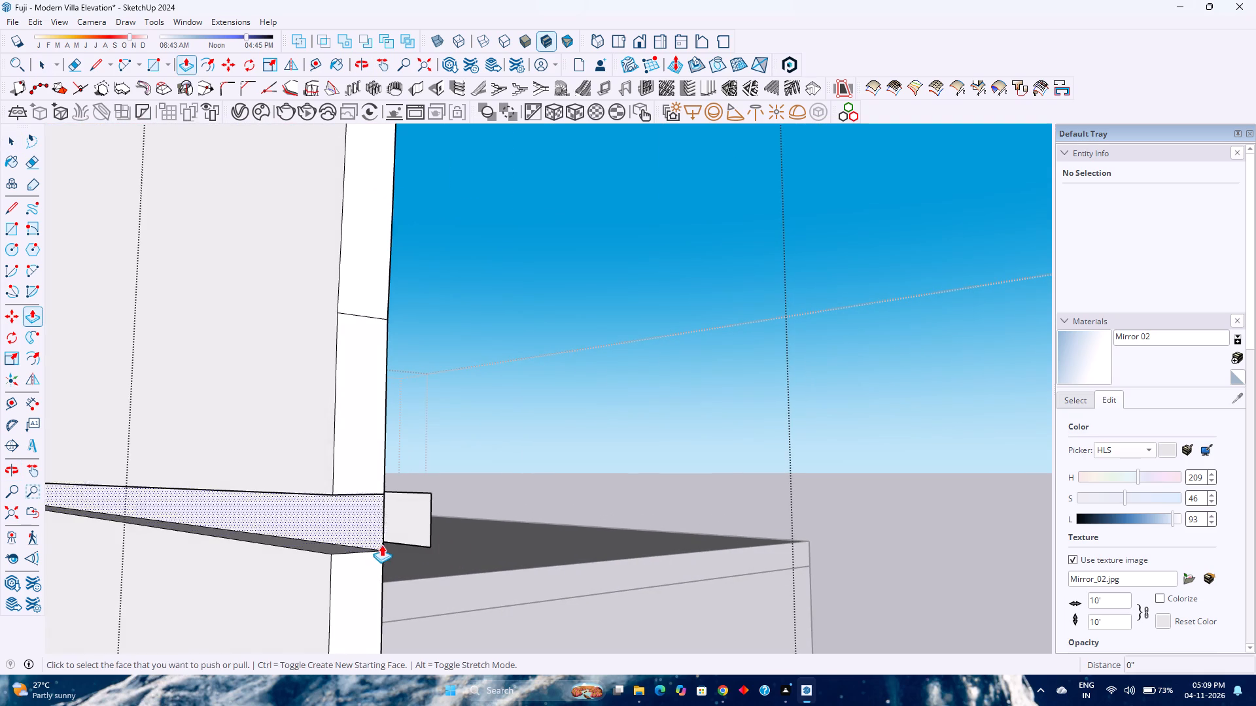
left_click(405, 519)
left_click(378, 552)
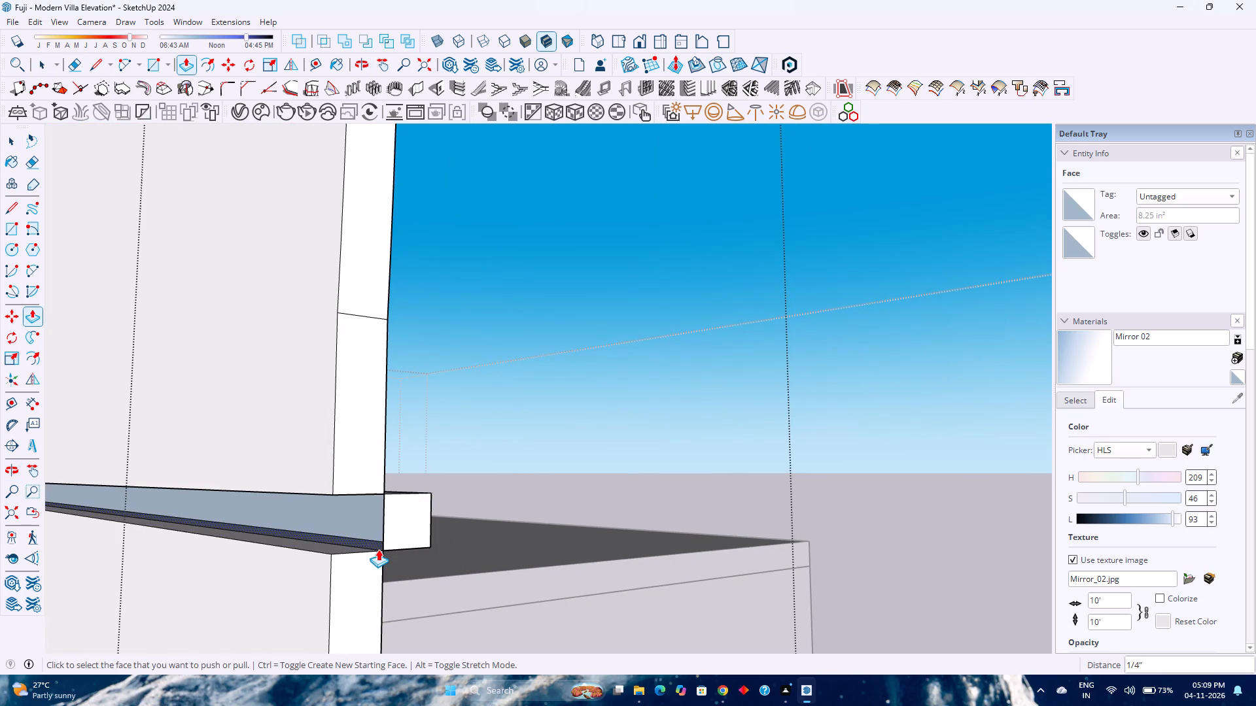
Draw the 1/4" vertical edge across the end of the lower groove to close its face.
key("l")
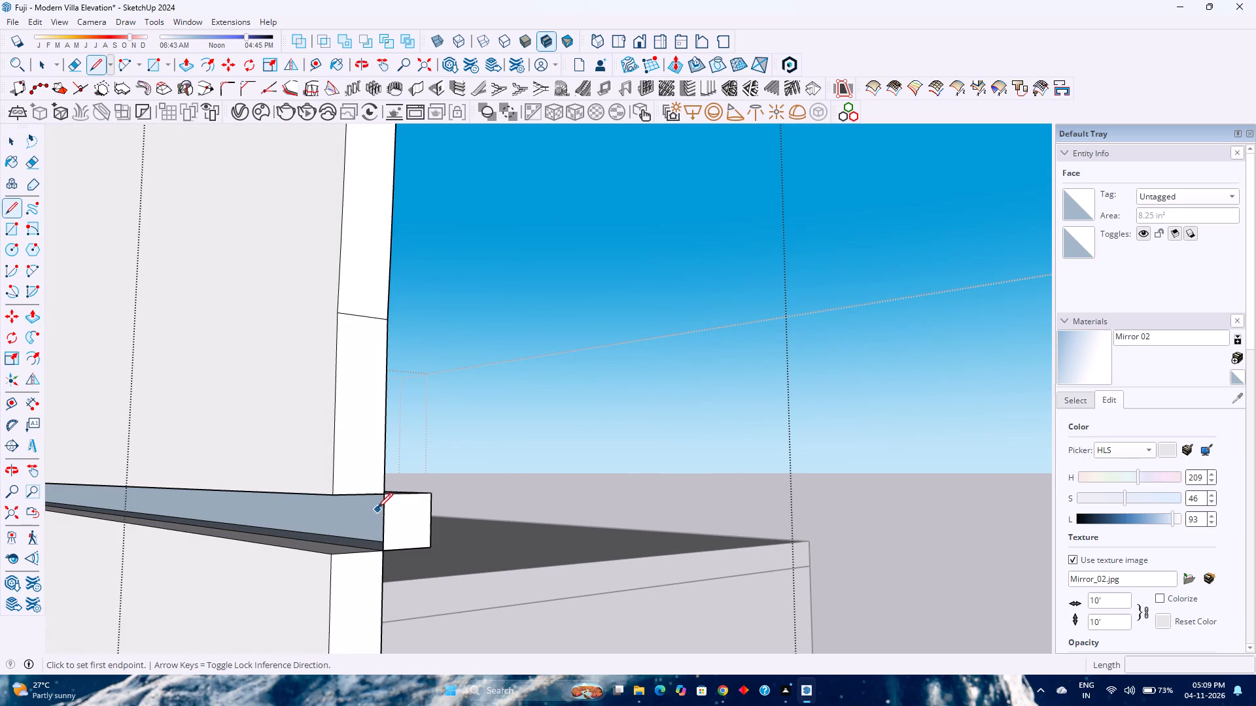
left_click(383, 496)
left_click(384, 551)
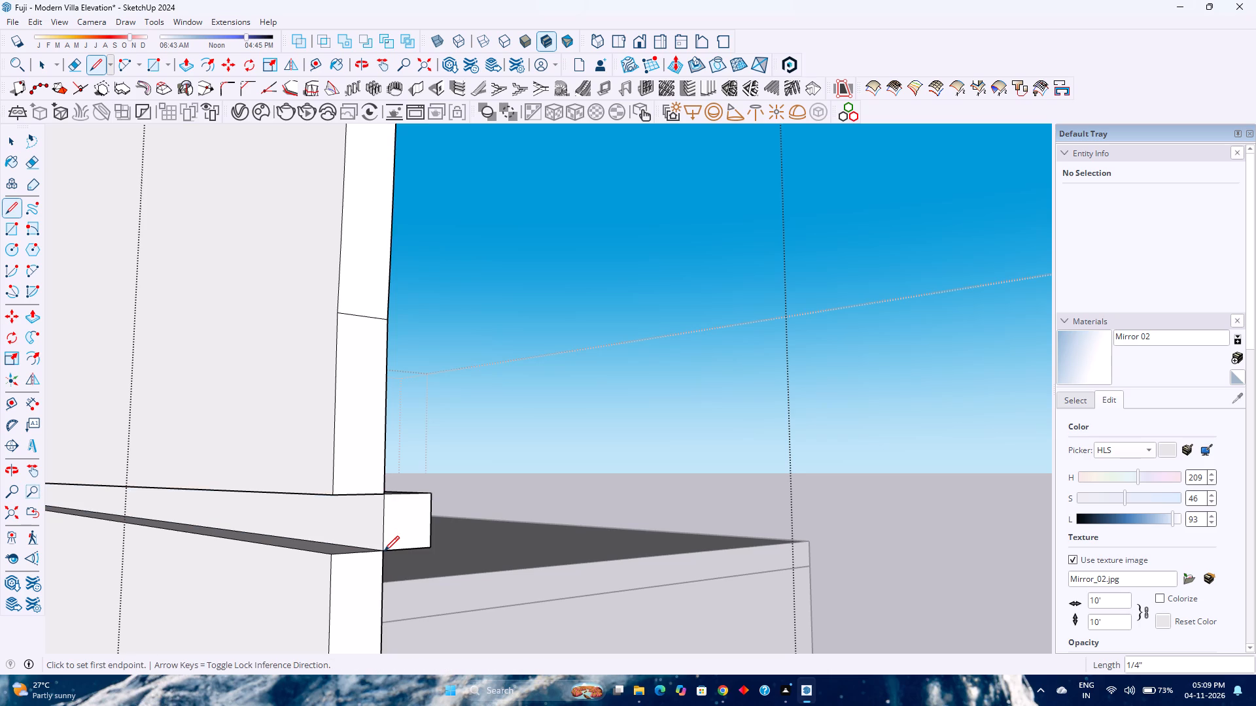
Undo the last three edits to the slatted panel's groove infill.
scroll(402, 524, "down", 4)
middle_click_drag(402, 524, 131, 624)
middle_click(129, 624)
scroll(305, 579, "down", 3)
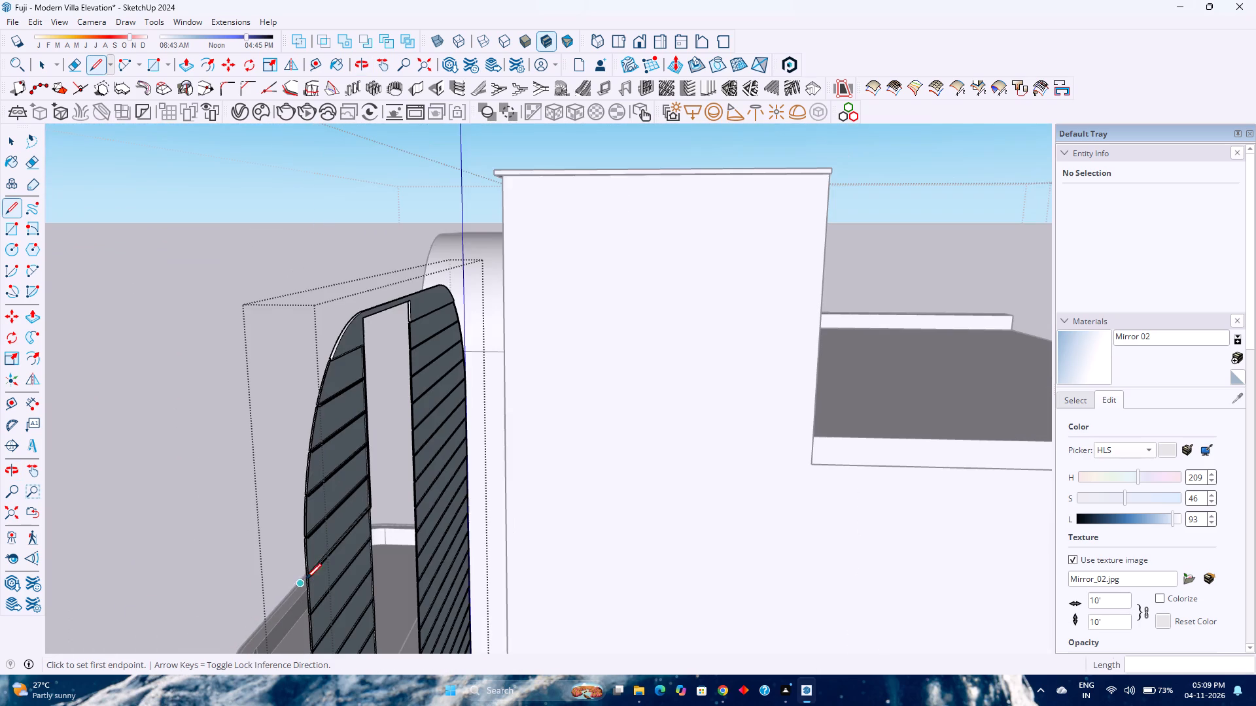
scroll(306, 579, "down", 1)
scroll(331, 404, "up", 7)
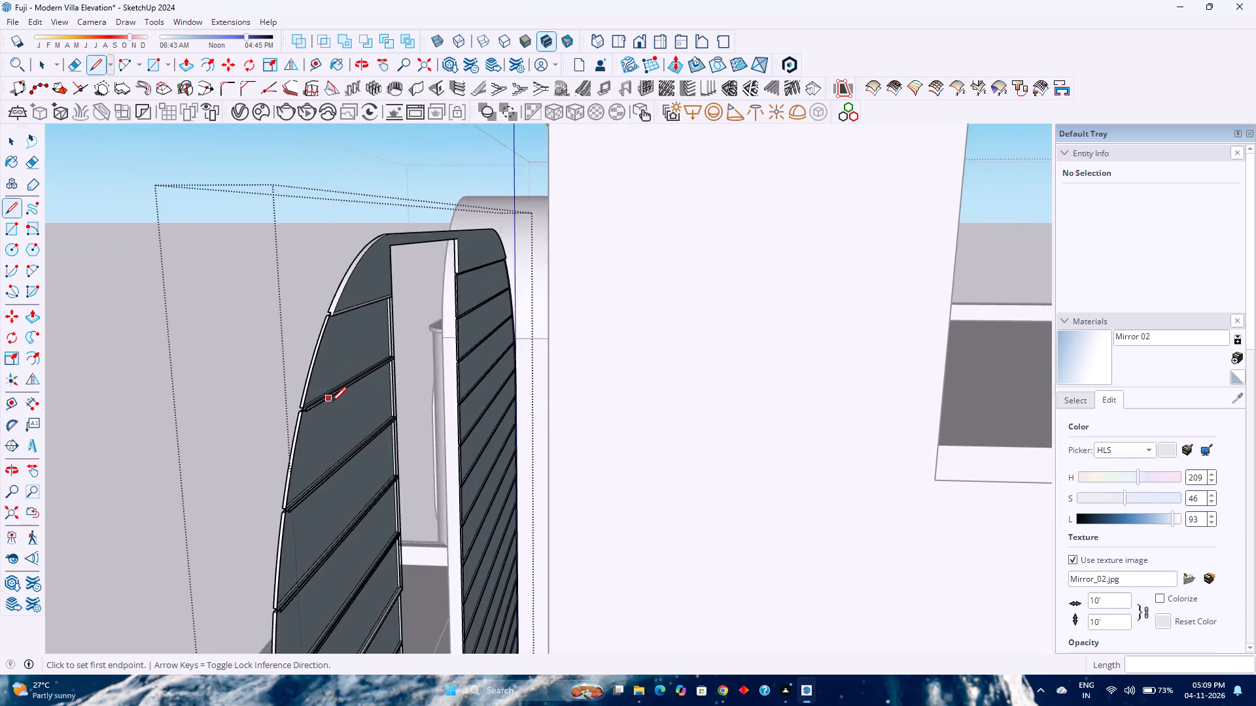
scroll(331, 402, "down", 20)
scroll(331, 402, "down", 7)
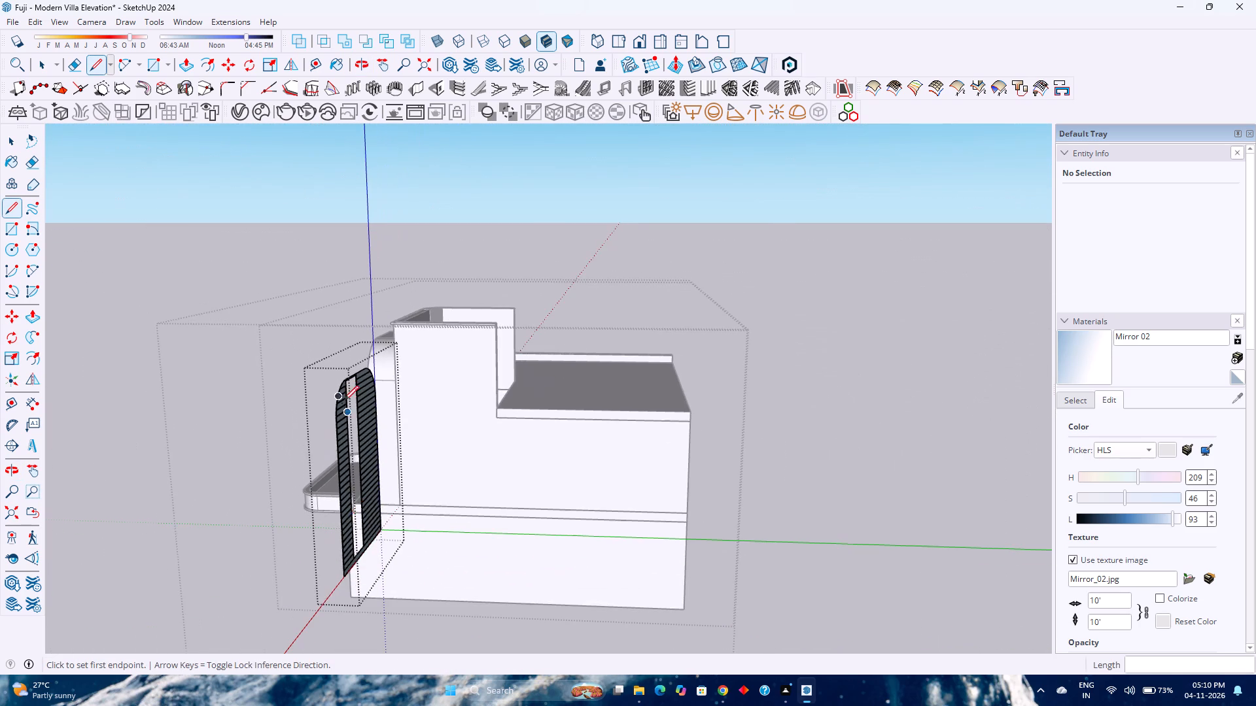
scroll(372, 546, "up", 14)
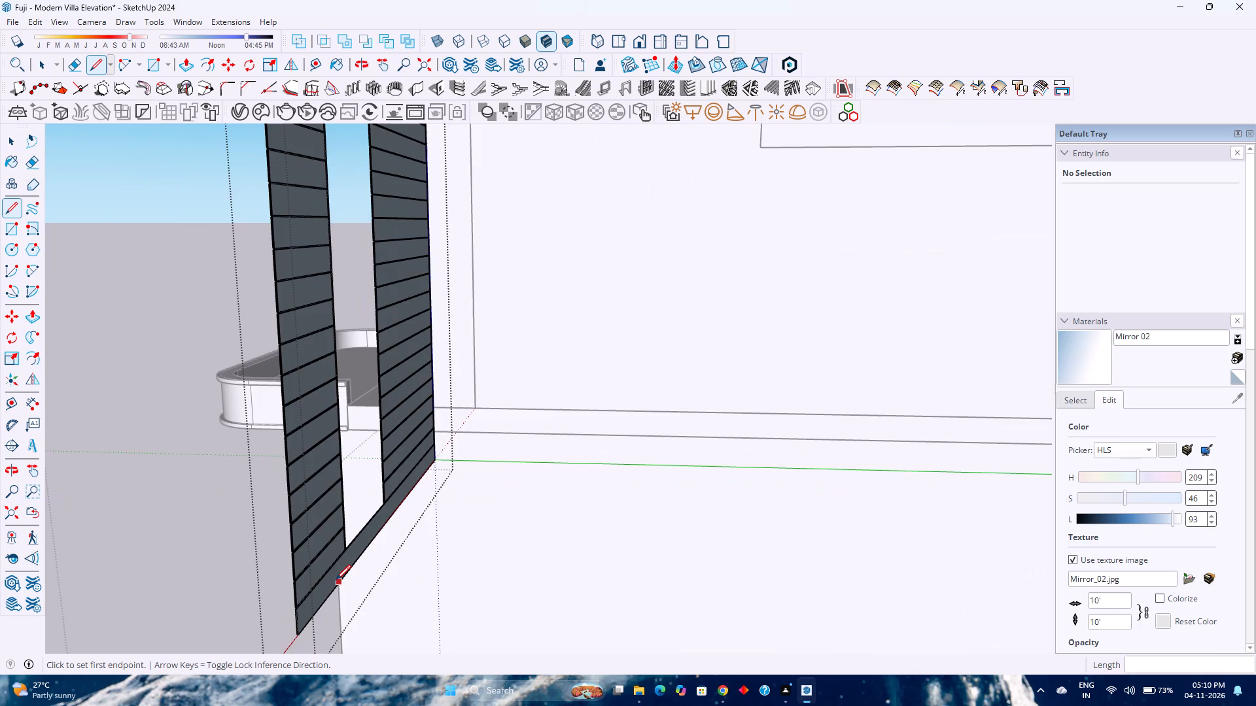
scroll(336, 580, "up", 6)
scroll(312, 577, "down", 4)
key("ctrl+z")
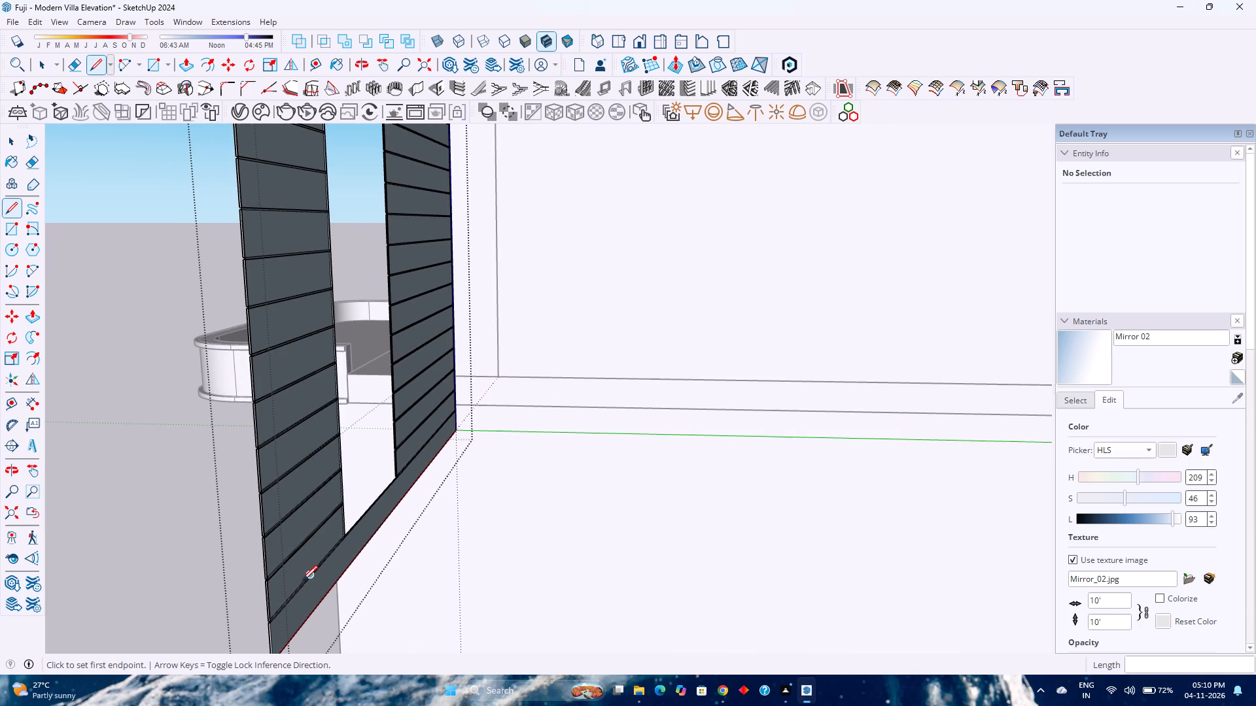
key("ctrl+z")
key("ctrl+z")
Leave the slatted panel's group and delete the whole panel standing beside the villa.
key("space")
middle_click_drag(281, 642, 317, 643)
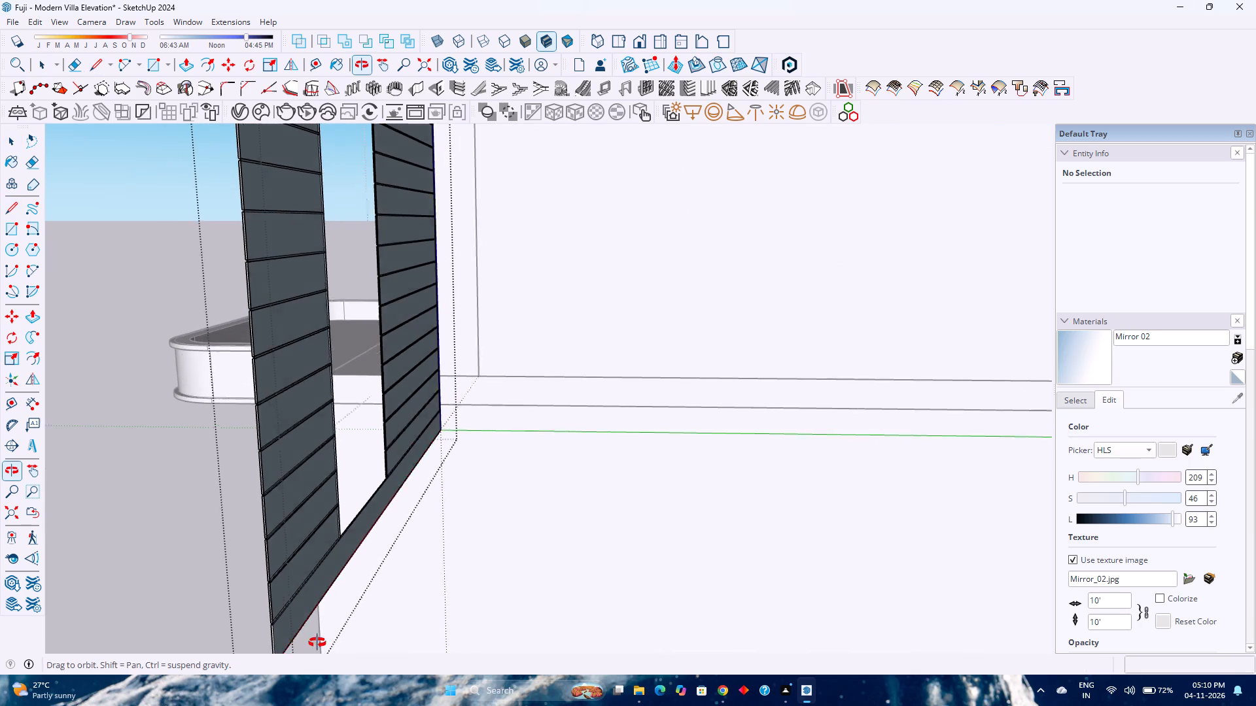
middle_click_drag(317, 643, 494, 579)
scroll(538, 567, "down", 2)
scroll(480, 541, "down", 6)
middle_click_drag(461, 510, 652, 555)
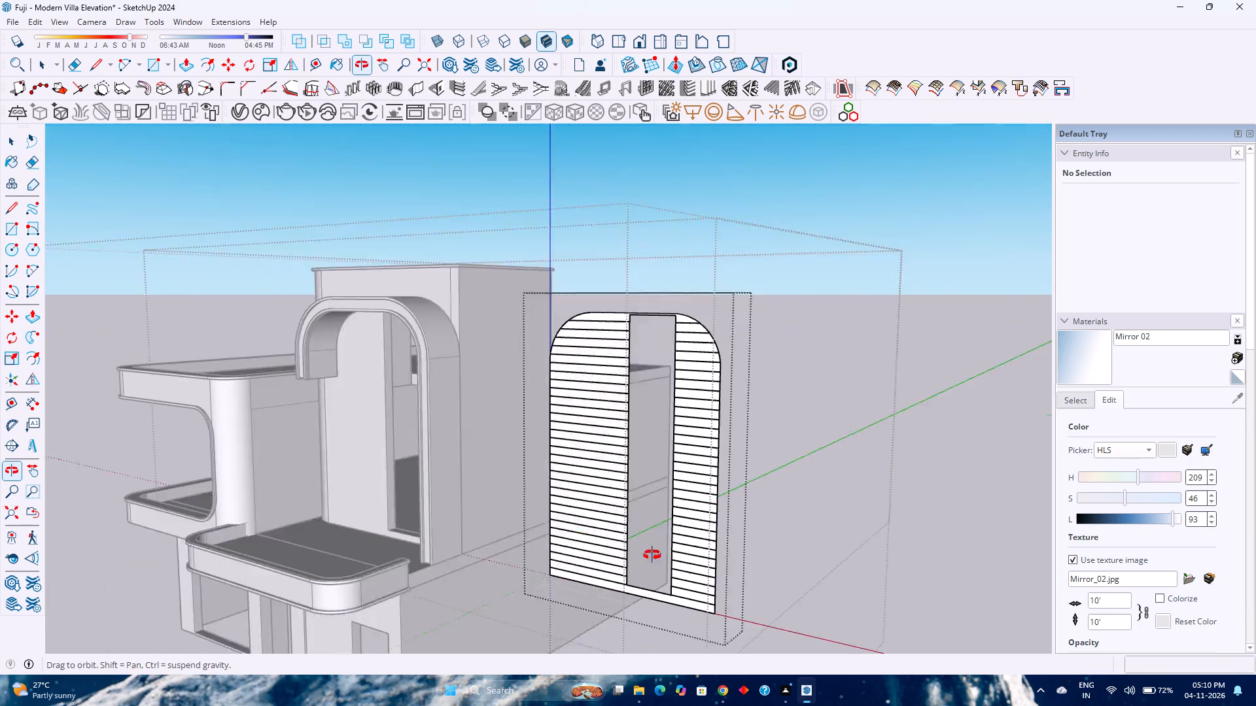
middle_click_drag(652, 555, 664, 557)
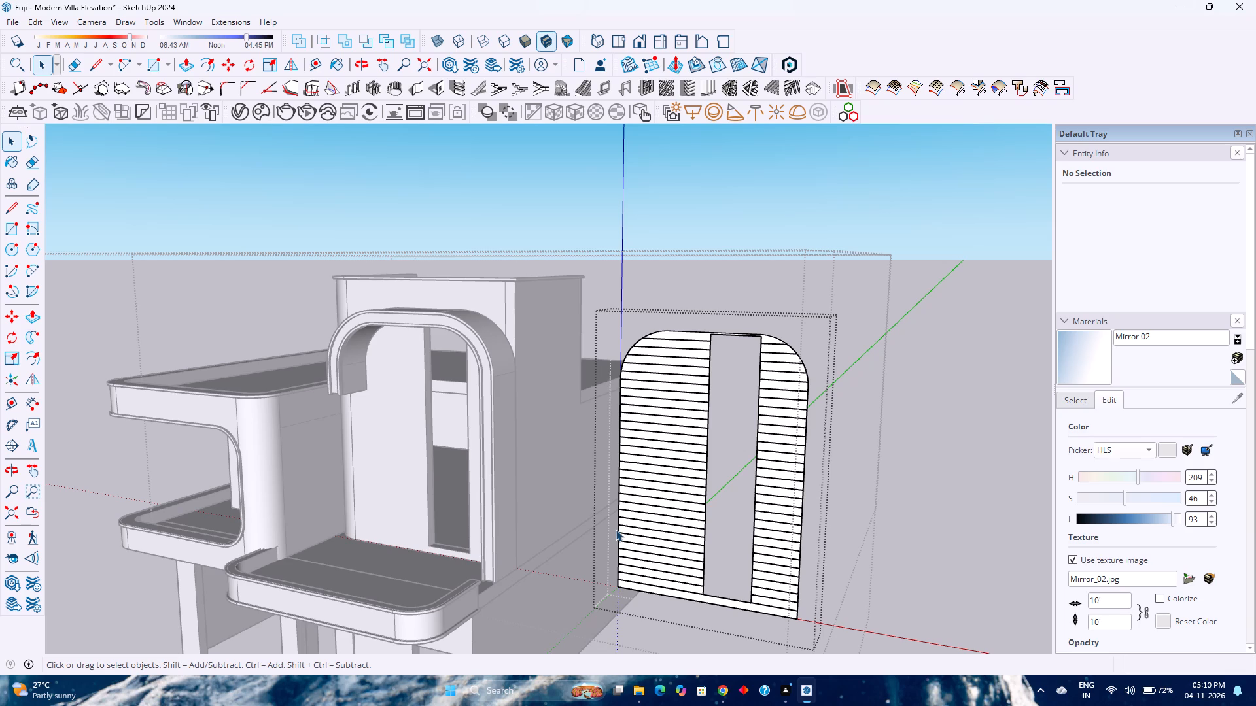
key("Escape")
key("Escape")
left_click(640, 497)
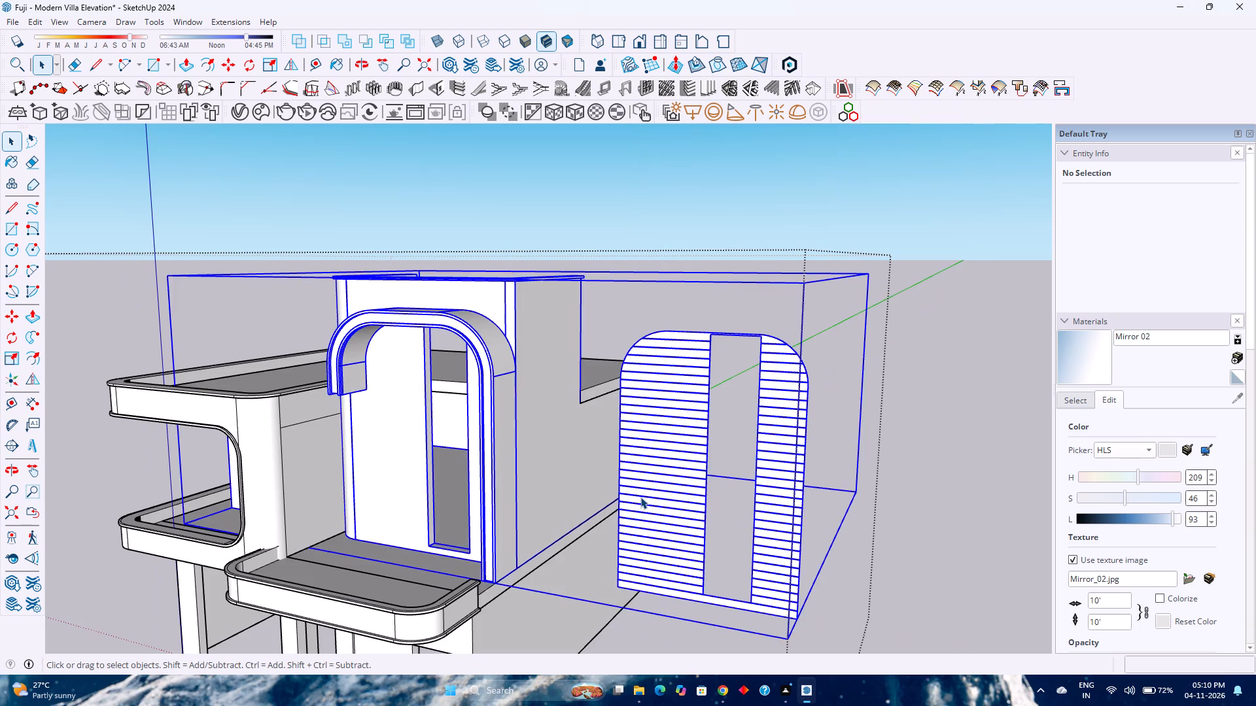
double_click(640, 497)
key("Delete")
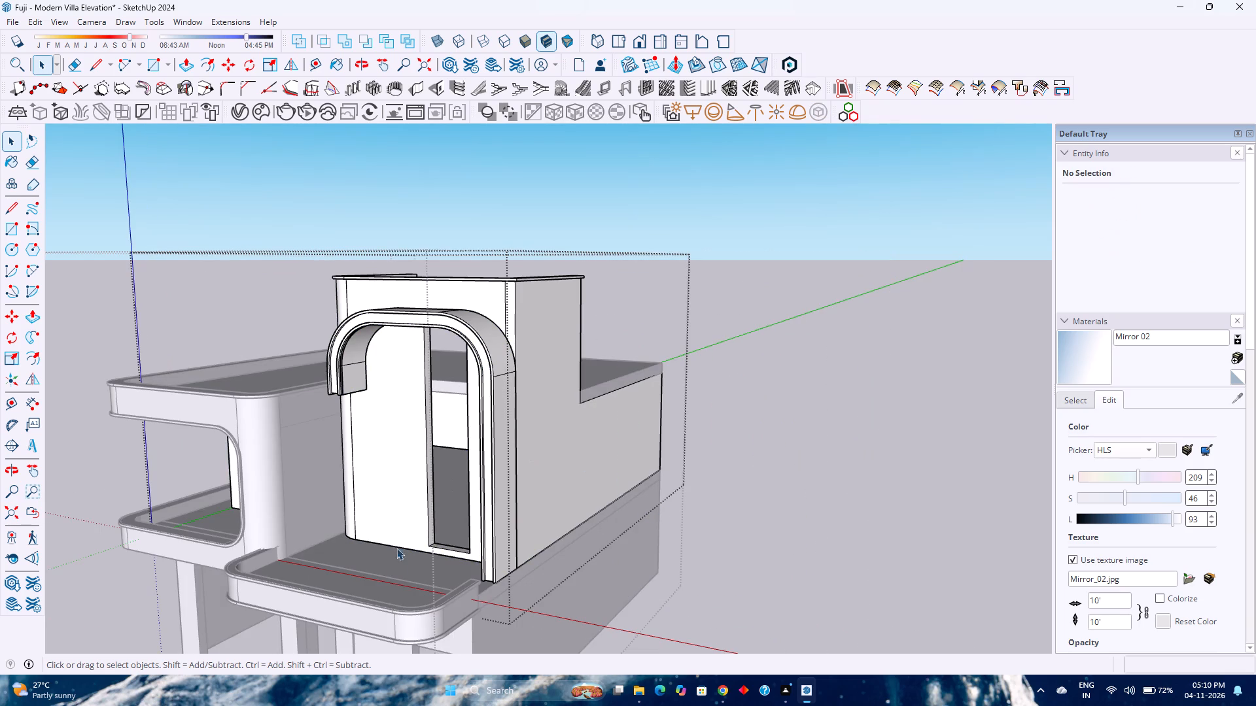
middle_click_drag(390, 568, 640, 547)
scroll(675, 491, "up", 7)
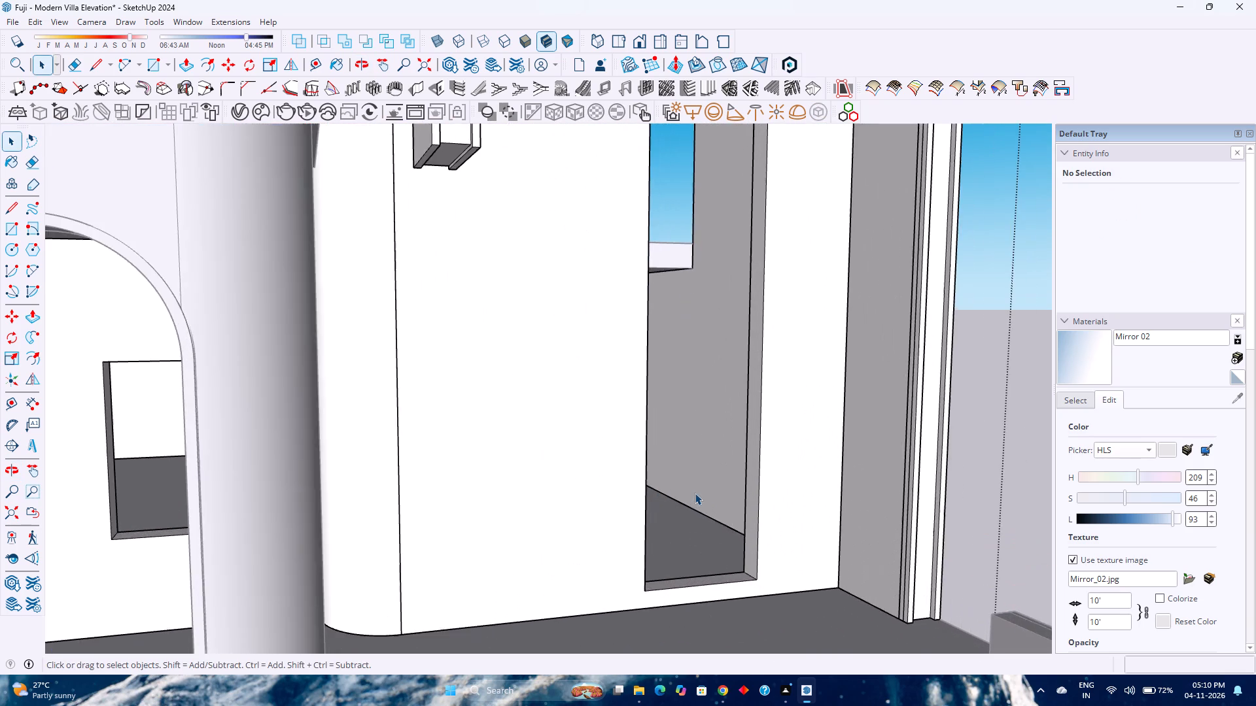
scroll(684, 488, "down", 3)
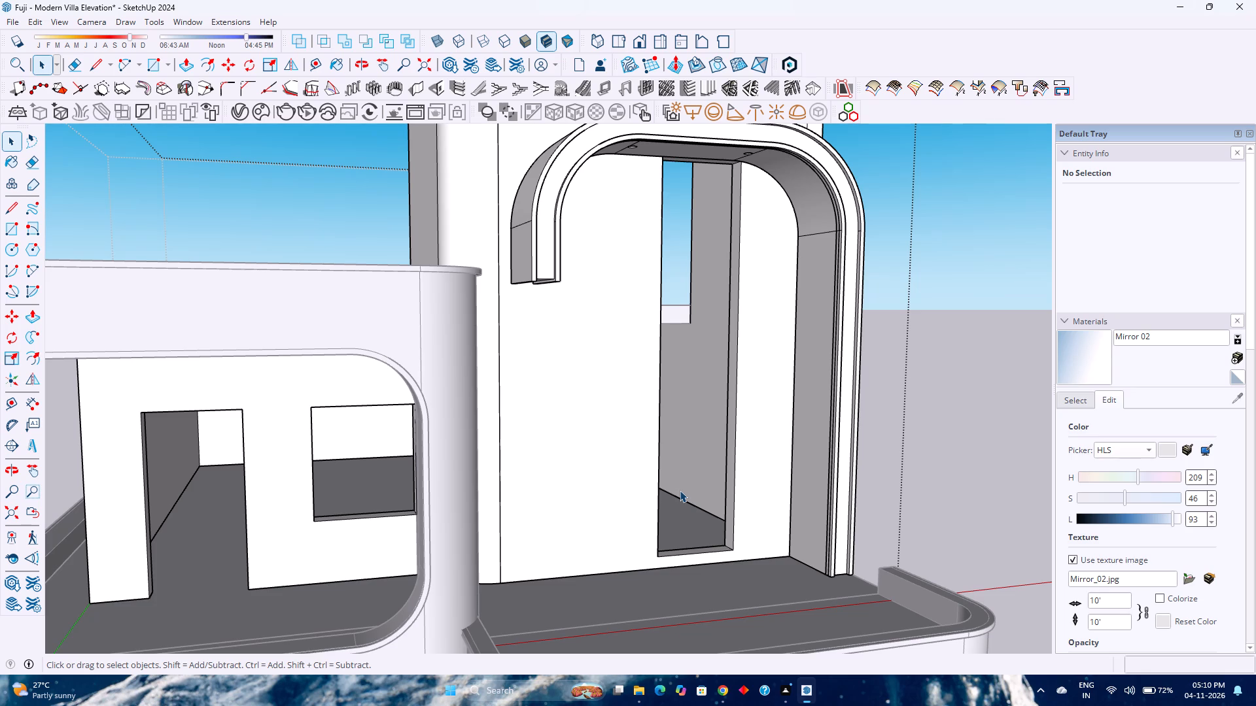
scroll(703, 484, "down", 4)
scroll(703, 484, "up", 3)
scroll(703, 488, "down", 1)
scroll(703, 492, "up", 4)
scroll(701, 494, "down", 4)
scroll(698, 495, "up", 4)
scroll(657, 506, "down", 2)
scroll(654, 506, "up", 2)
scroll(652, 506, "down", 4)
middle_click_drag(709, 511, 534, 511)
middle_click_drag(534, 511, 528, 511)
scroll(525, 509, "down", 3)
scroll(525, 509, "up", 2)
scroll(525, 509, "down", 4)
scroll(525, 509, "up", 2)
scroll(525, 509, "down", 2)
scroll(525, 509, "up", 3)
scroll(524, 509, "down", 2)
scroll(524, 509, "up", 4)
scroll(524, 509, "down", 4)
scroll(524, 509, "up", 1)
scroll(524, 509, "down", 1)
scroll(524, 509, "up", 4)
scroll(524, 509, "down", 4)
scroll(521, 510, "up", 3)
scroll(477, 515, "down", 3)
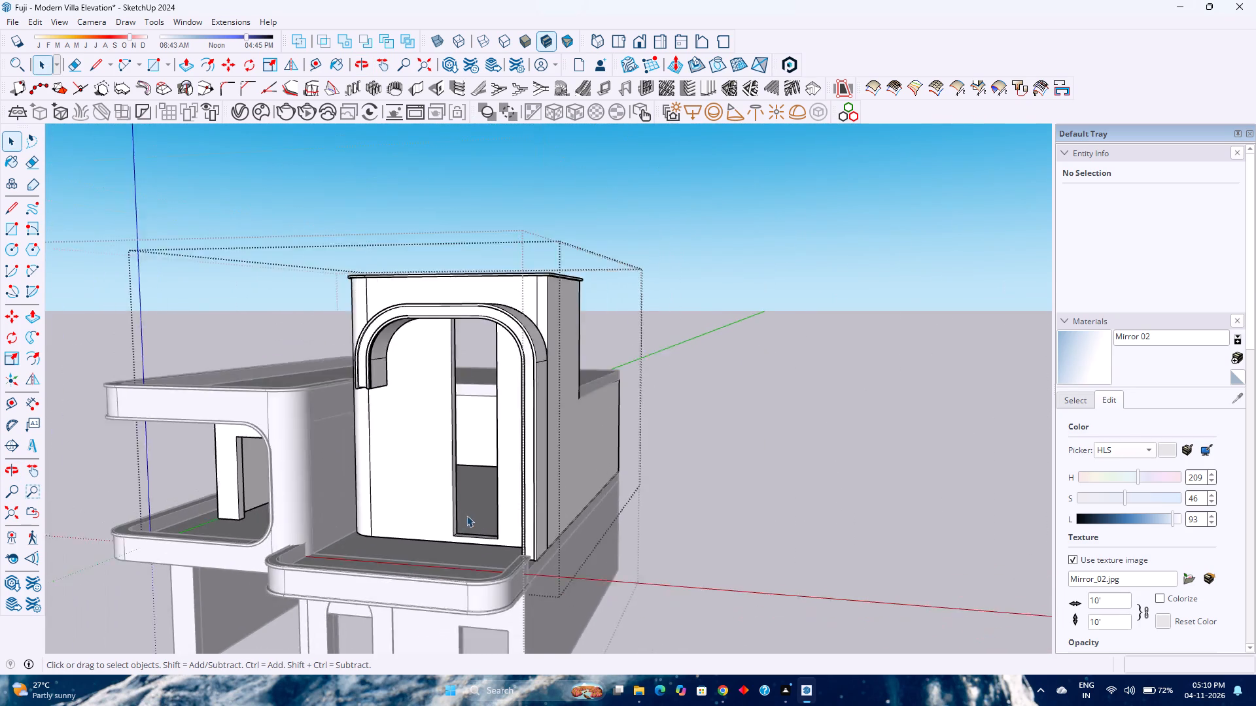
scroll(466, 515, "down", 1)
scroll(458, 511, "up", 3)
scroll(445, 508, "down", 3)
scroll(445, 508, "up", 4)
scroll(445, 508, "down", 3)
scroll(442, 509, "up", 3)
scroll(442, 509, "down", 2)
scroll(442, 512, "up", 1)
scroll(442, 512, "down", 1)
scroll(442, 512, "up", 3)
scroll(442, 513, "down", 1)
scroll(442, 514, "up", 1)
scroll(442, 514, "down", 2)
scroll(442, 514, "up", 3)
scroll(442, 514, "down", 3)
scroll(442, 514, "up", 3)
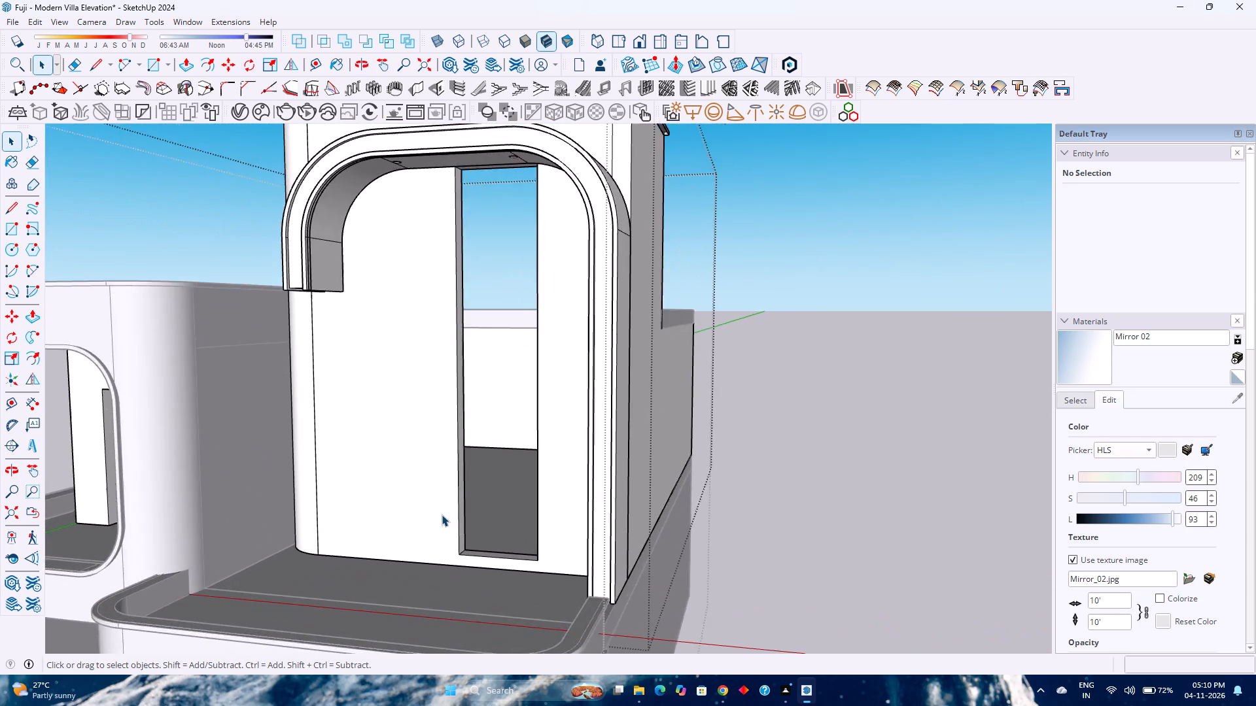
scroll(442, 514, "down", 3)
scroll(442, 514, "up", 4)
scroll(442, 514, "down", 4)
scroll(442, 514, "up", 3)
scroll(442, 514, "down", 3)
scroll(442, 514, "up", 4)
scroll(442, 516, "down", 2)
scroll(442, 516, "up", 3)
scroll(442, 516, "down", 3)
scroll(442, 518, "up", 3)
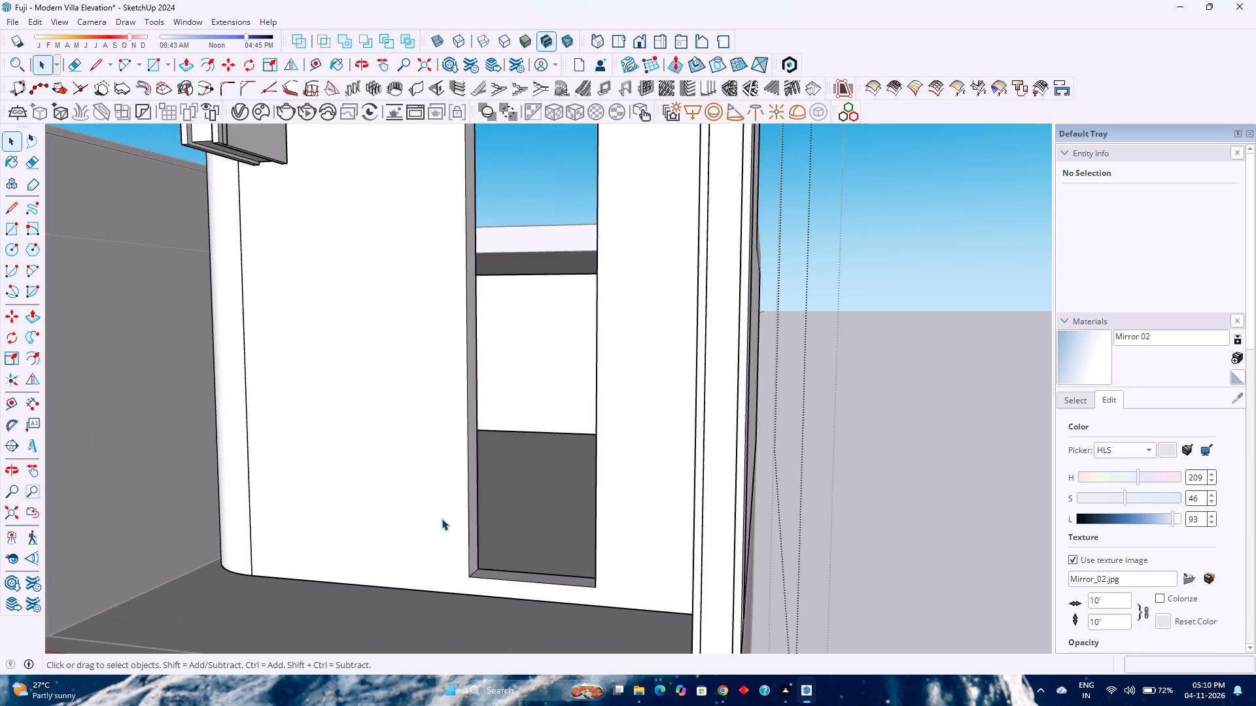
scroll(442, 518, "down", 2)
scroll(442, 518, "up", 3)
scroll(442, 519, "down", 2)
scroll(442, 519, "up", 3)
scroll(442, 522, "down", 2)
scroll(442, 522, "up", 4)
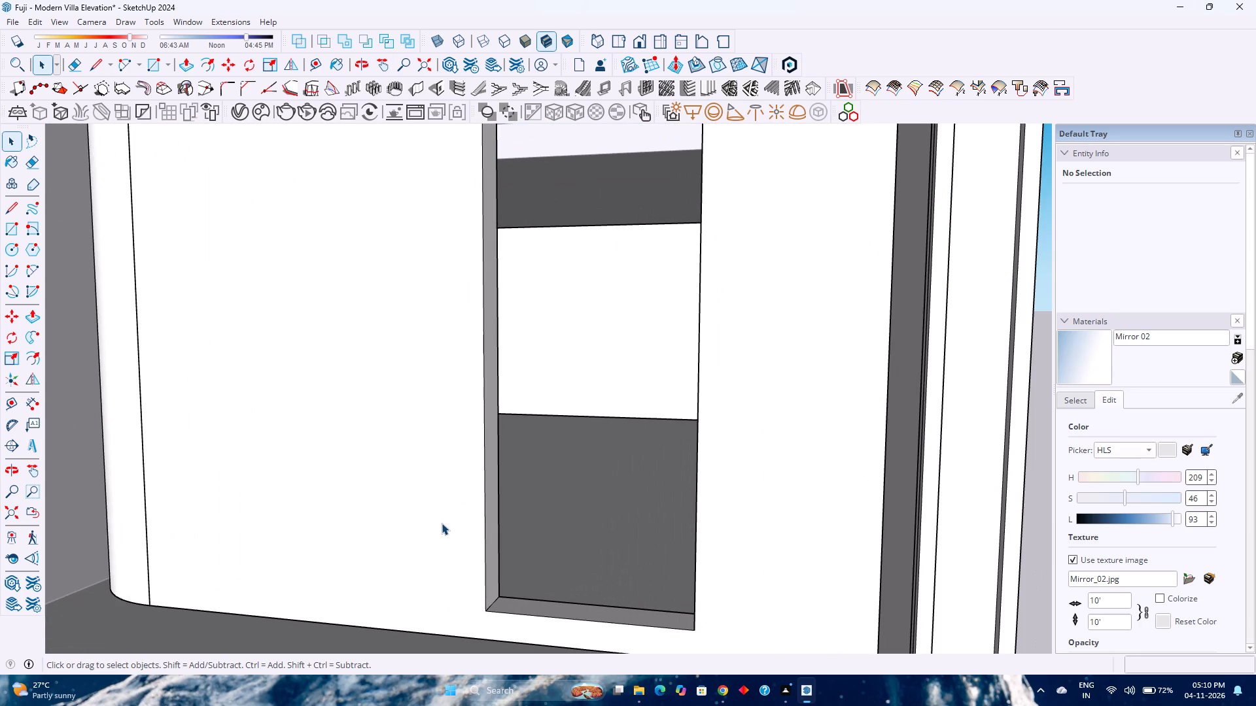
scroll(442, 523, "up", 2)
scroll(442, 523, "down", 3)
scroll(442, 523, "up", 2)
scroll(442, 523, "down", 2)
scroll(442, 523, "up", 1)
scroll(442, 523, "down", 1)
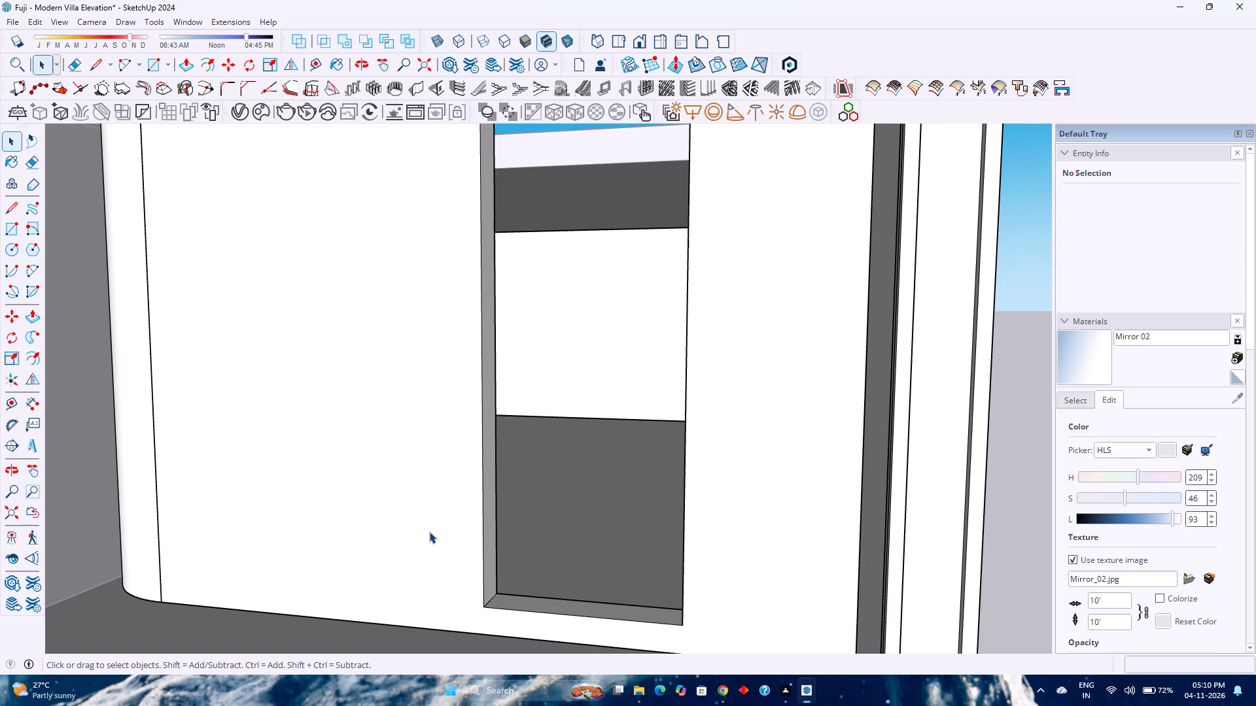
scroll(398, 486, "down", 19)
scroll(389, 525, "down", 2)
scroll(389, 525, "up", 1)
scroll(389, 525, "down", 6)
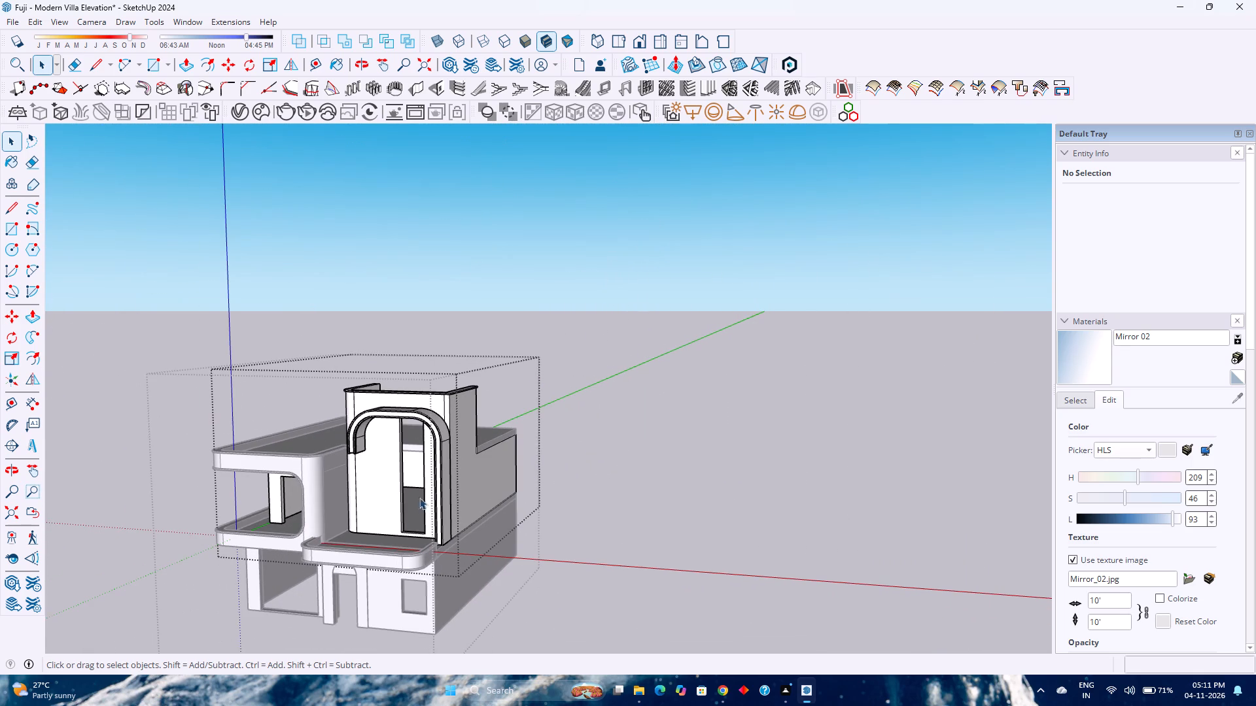
Draw a 3' 6" line along the bottom edge of the tall window opening under the arch to fill it with a face.
scroll(402, 546, "up", 10)
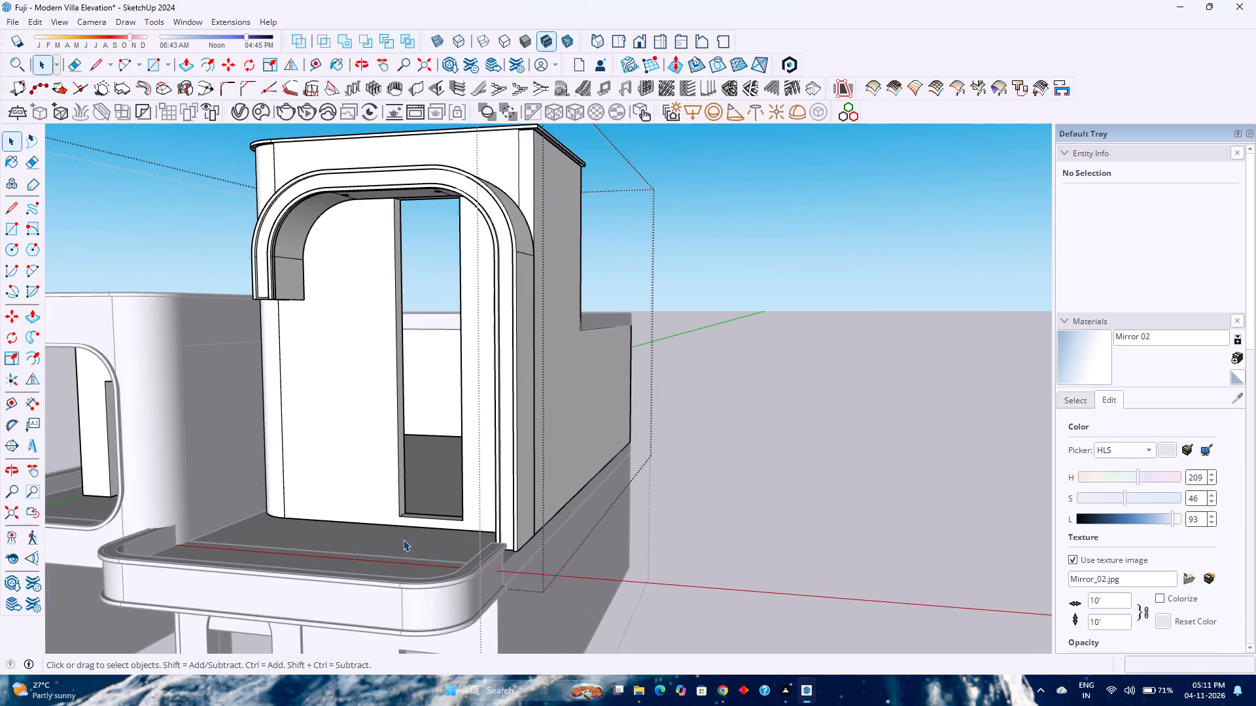
scroll(403, 539, "up", 9)
scroll(559, 525, "up", 6)
middle_click_drag(507, 500, 553, 553)
middle_click(553, 553)
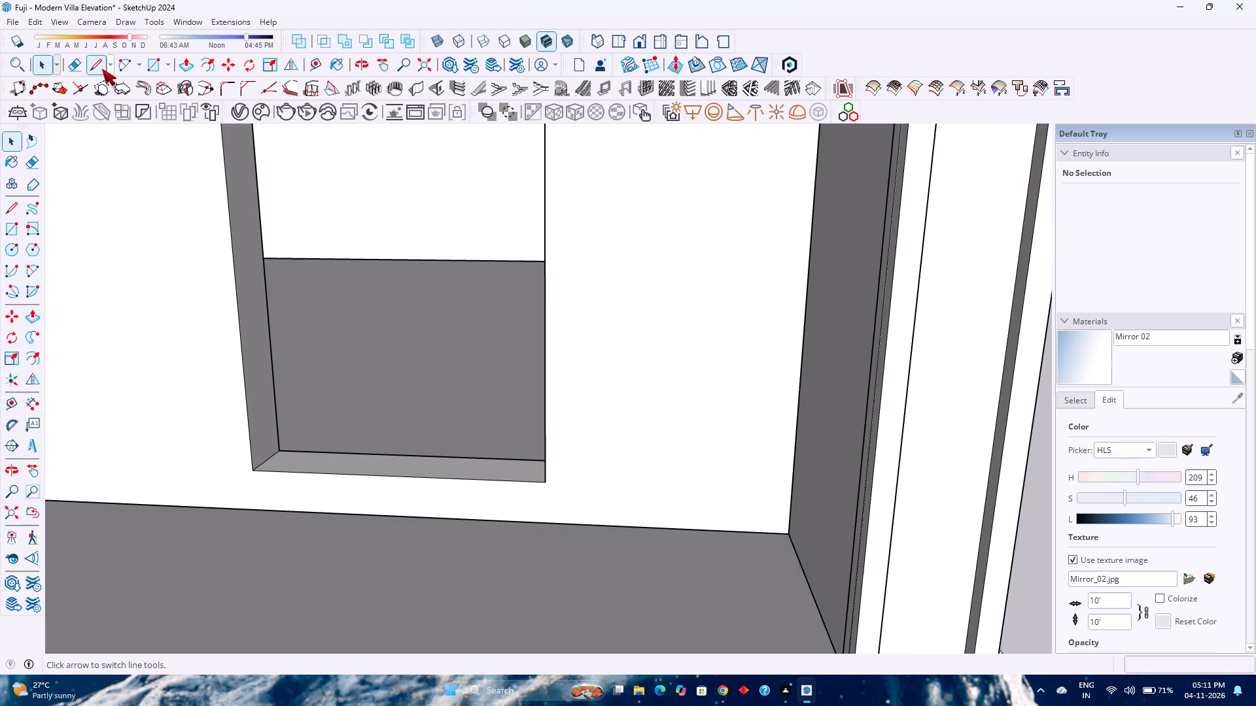
left_click(101, 69)
left_click(254, 465)
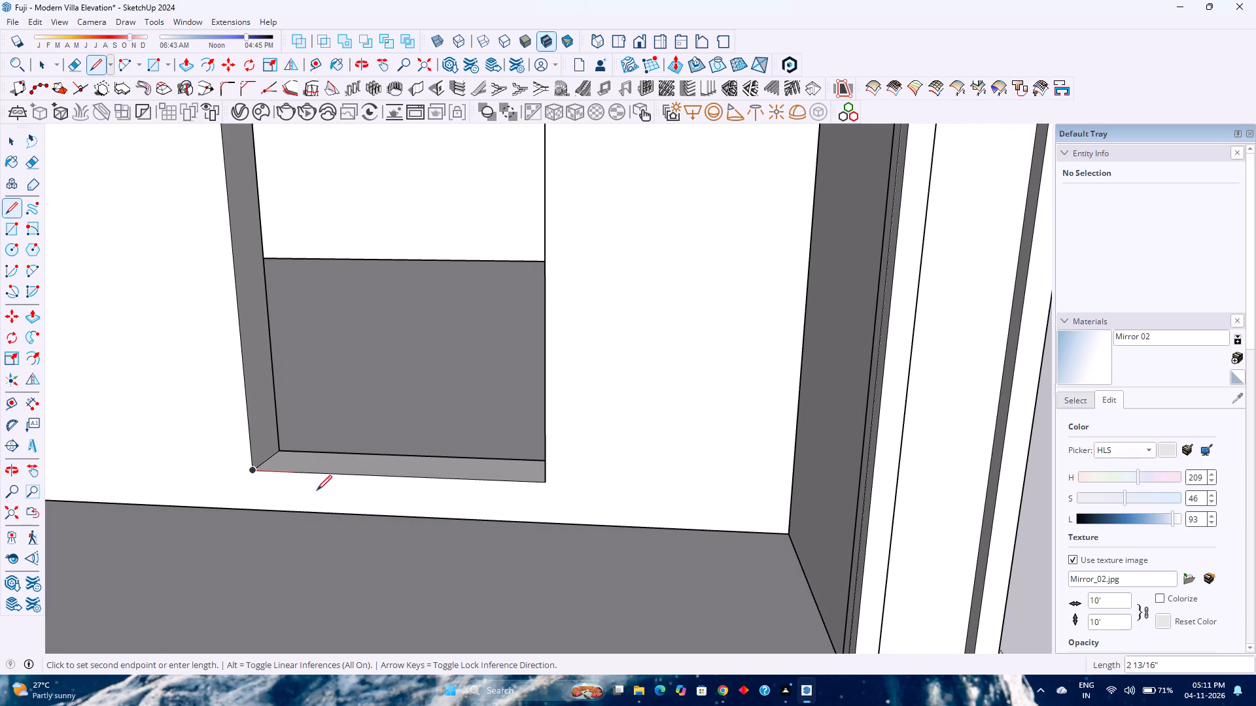
left_click(548, 480)
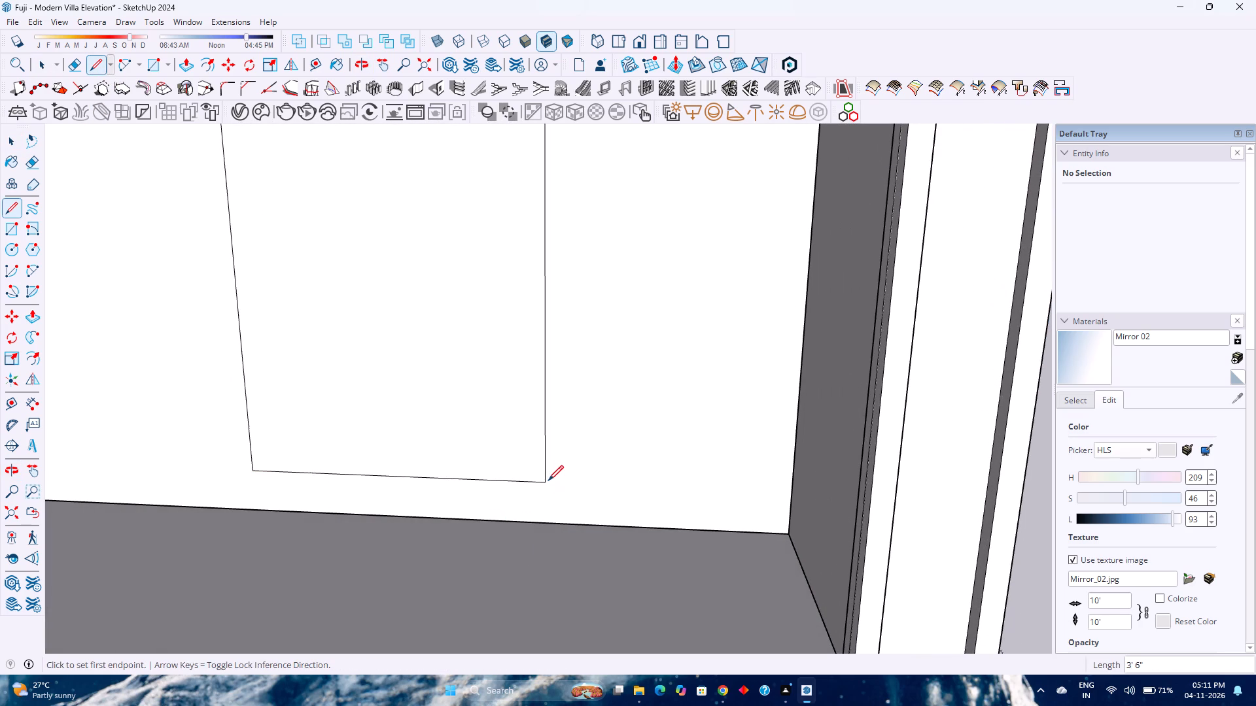
Make a group from the tall window opening's new face and its edges.
key("space")
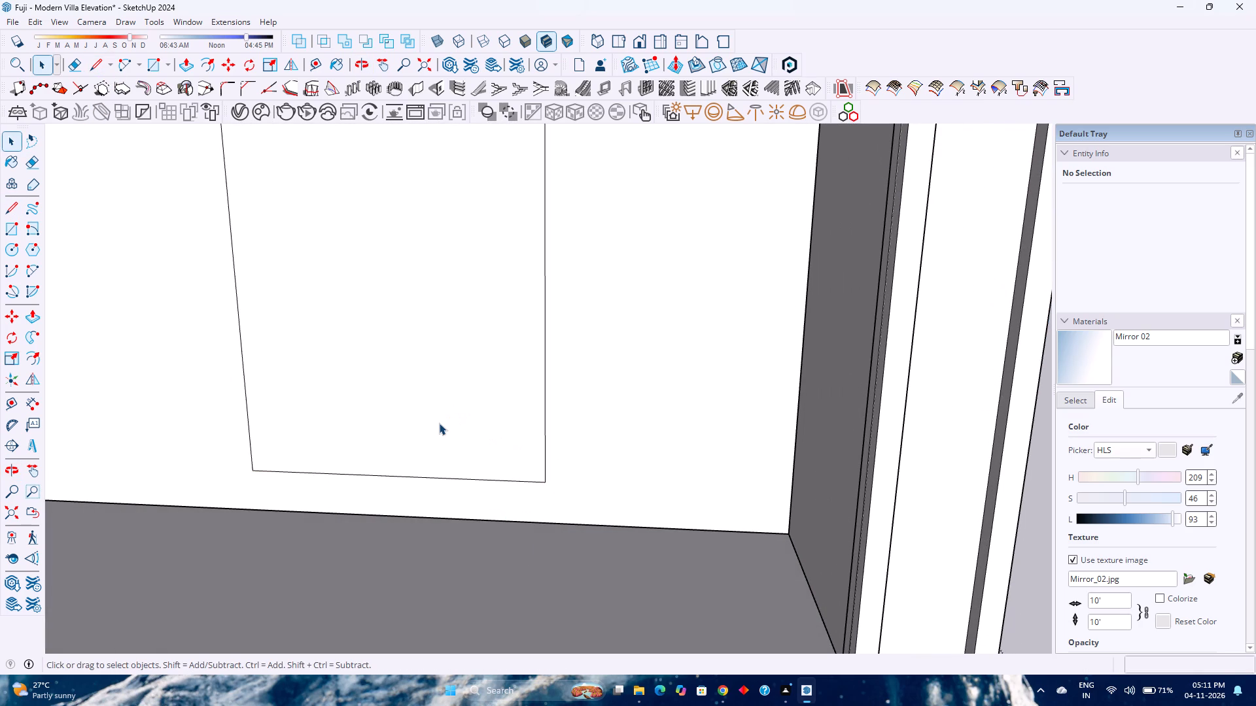
double_click(398, 369)
right_click(398, 369)
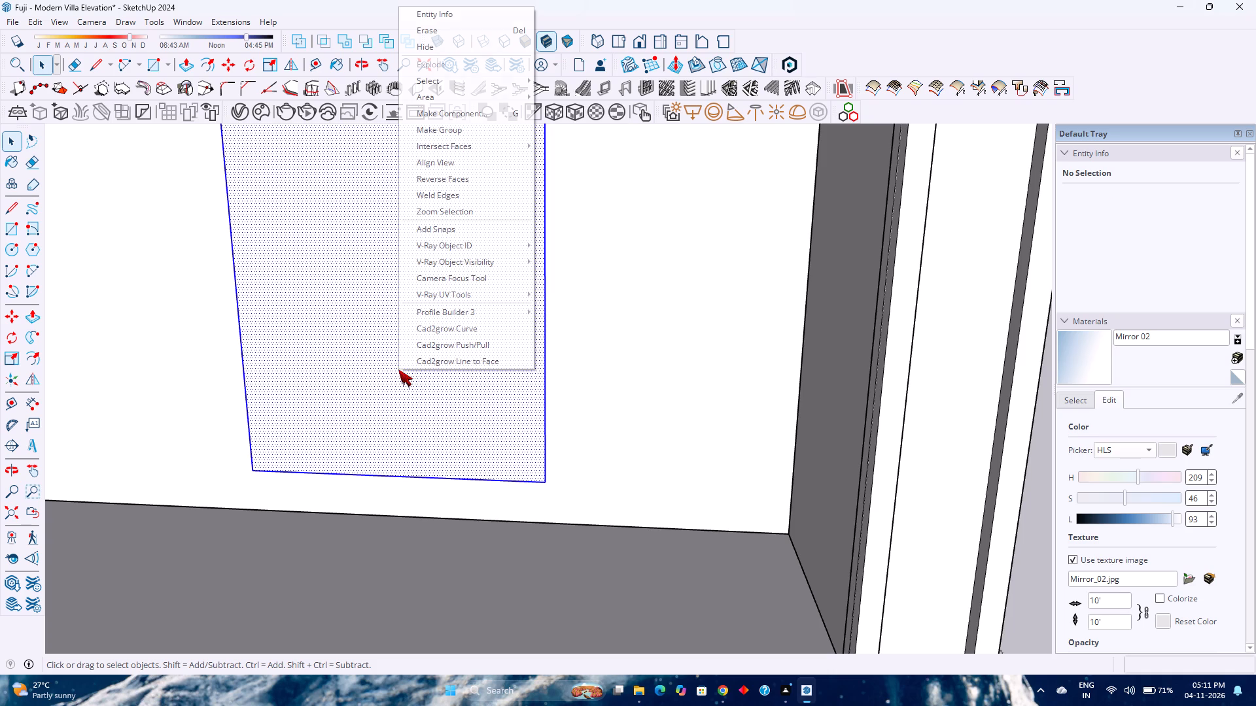
left_click(478, 124)
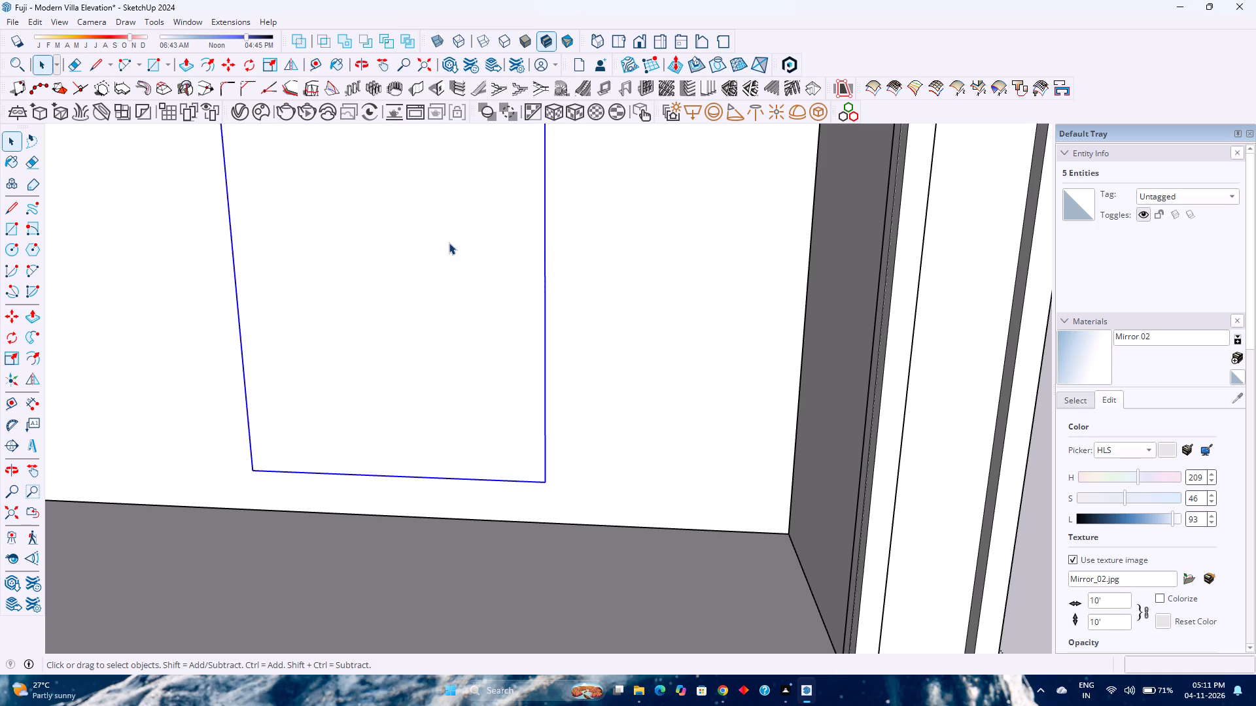
Inside the tall window group, place a horizontal guide 6'6" above the opening's bottom edge.
double_click(449, 243)
scroll(389, 316, "down", 10)
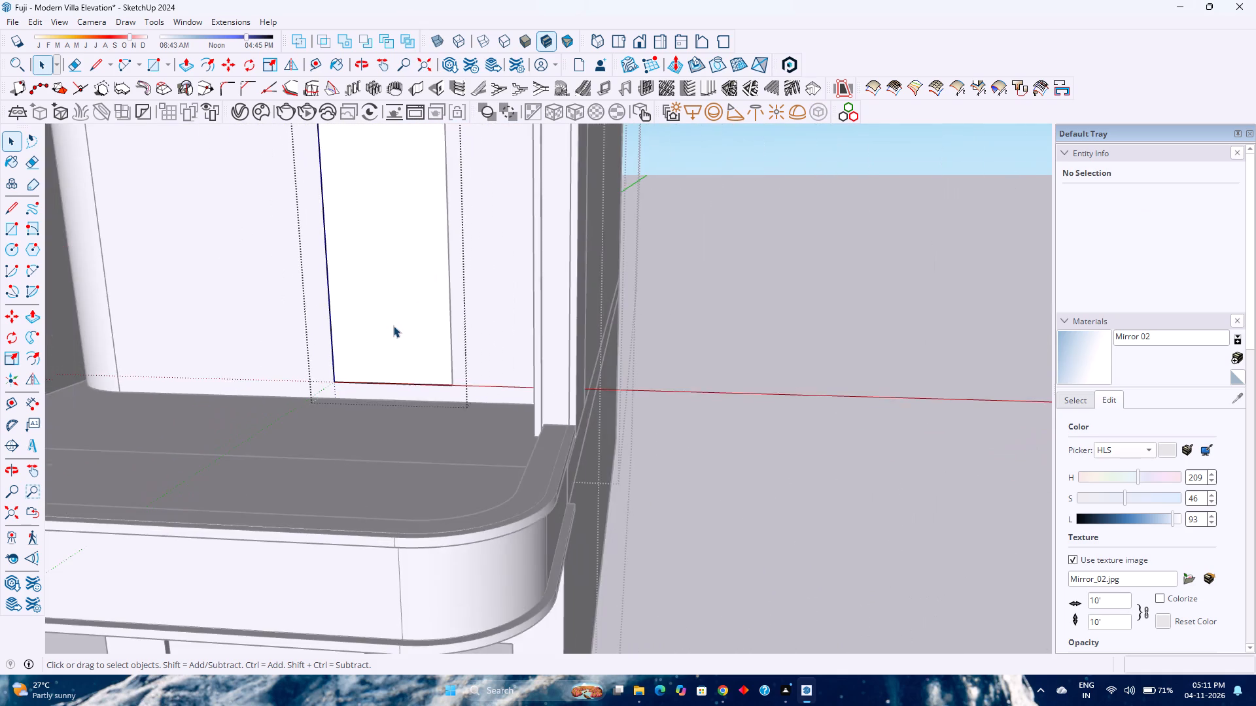
middle_click_drag(396, 328, 472, 462)
middle_click(472, 462)
scroll(472, 441, "down", 7)
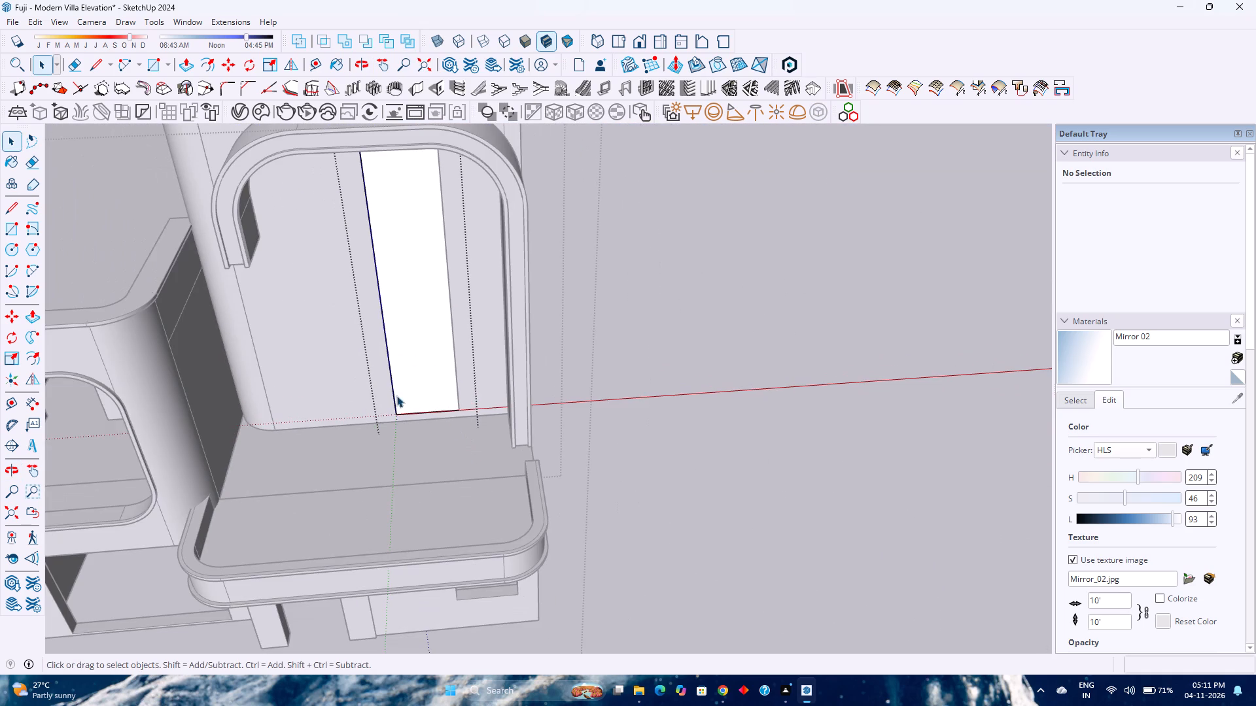
left_click(315, 62)
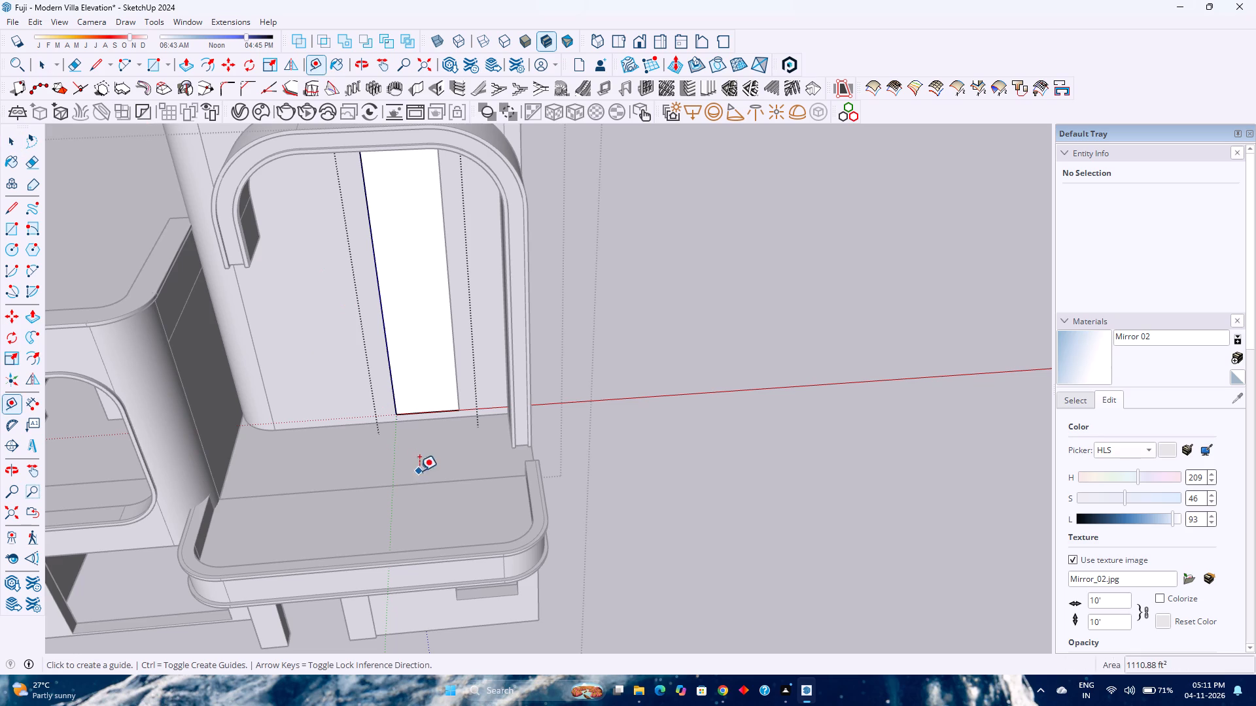
left_click(418, 411)
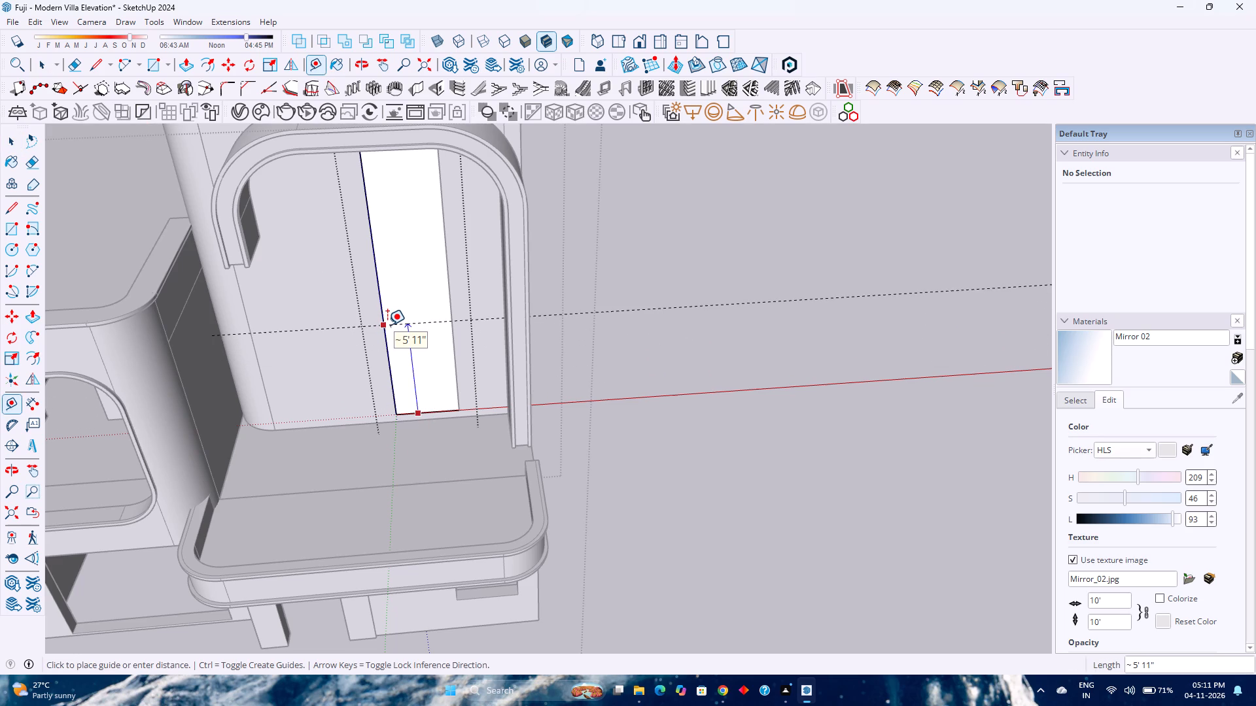
type("6'6\"")
key("Return")
Draw a 3' 6" line along the guide across the window face, splitting it into upper and lower parts.
scroll(387, 325, "up", 4)
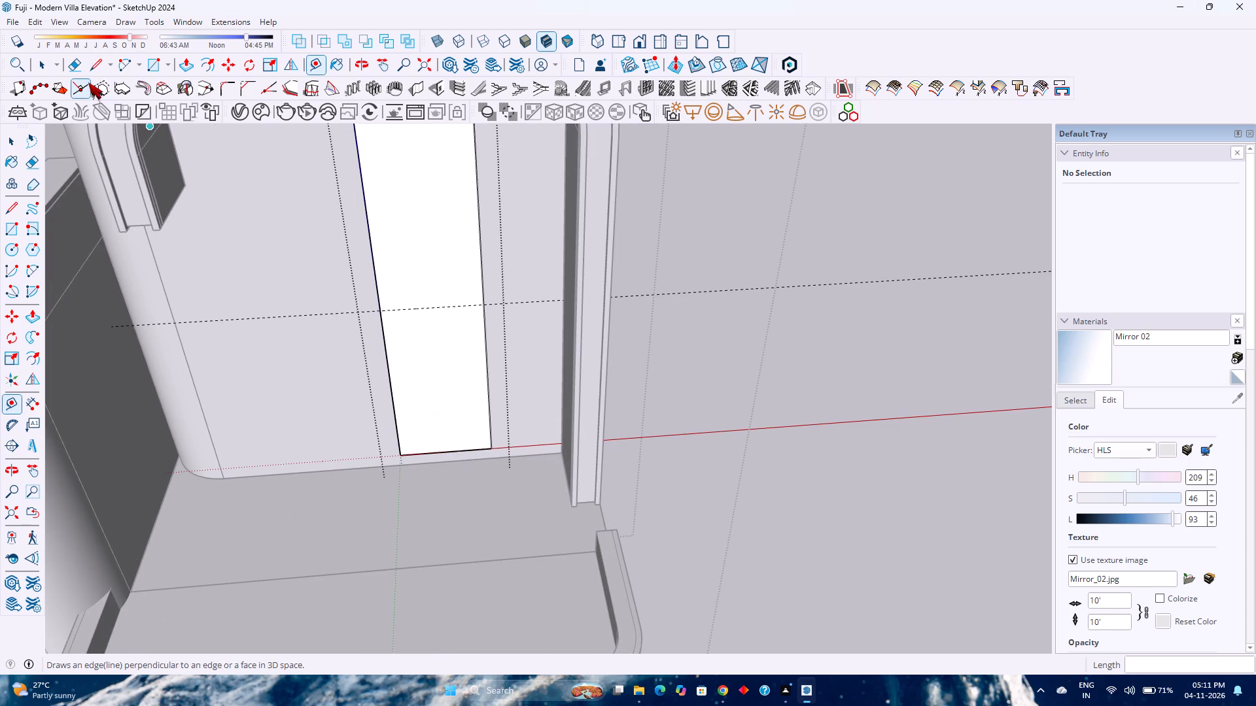
left_click(92, 64)
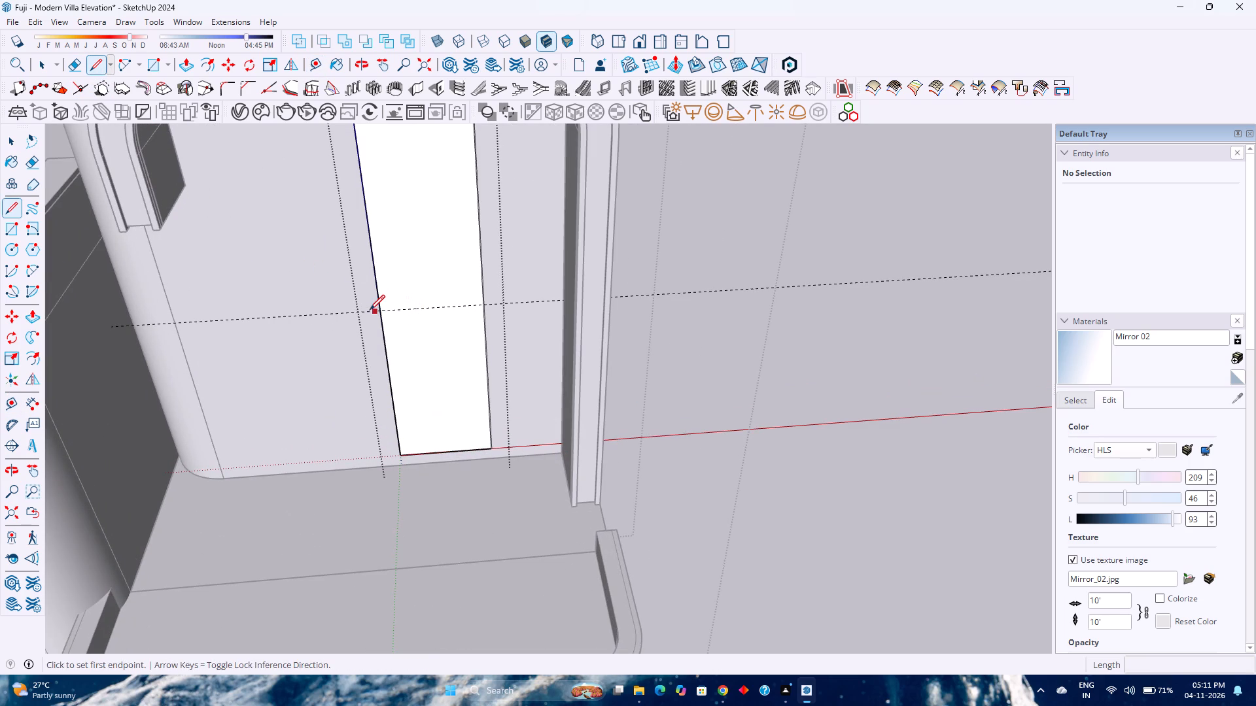
left_click(383, 311)
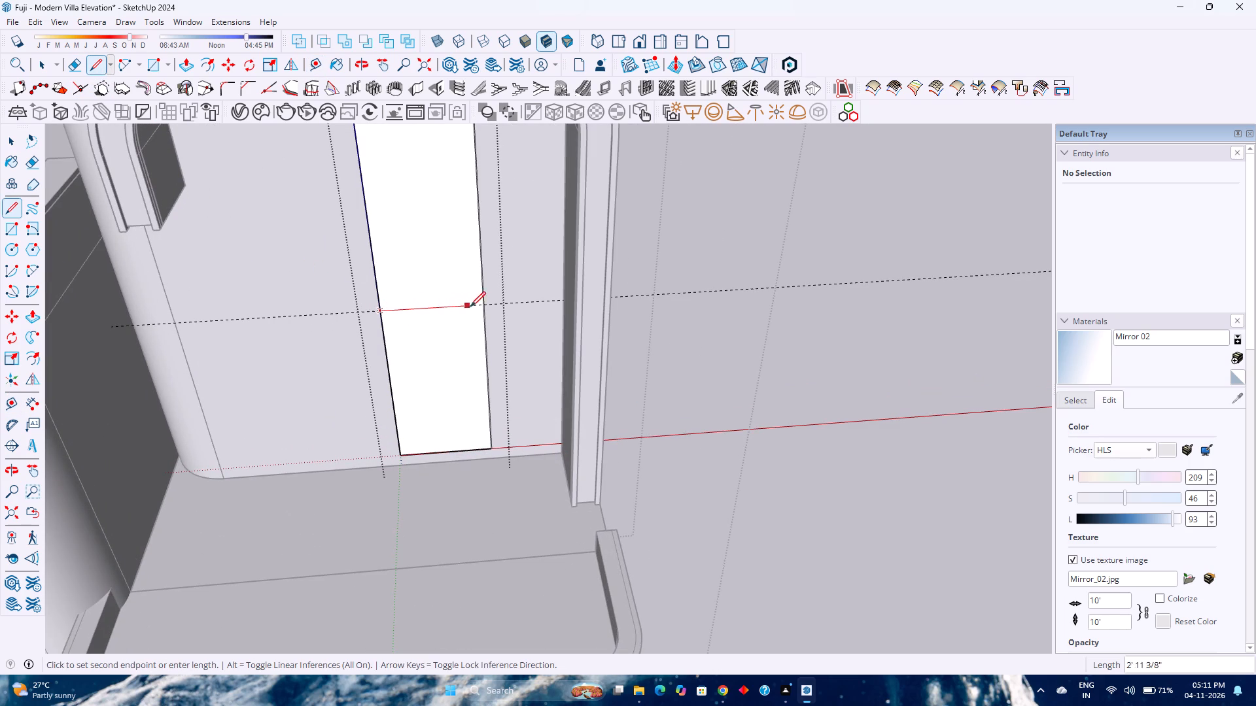
left_click(481, 303)
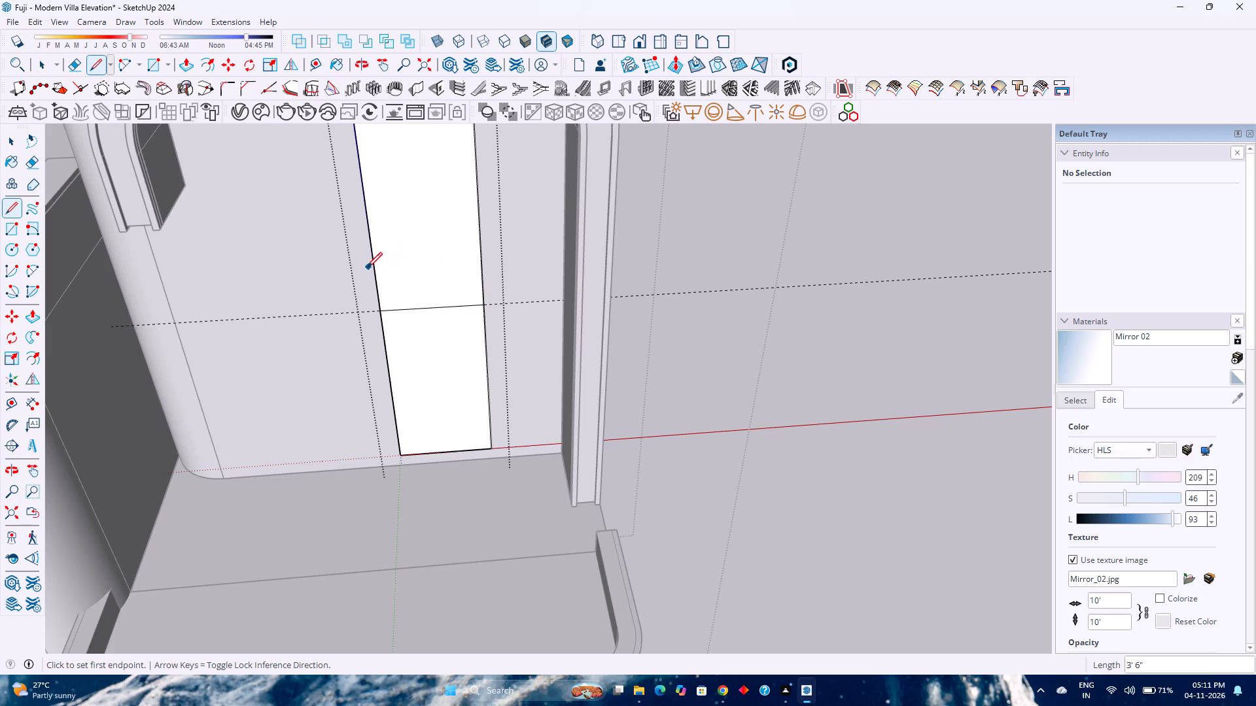
key("space")
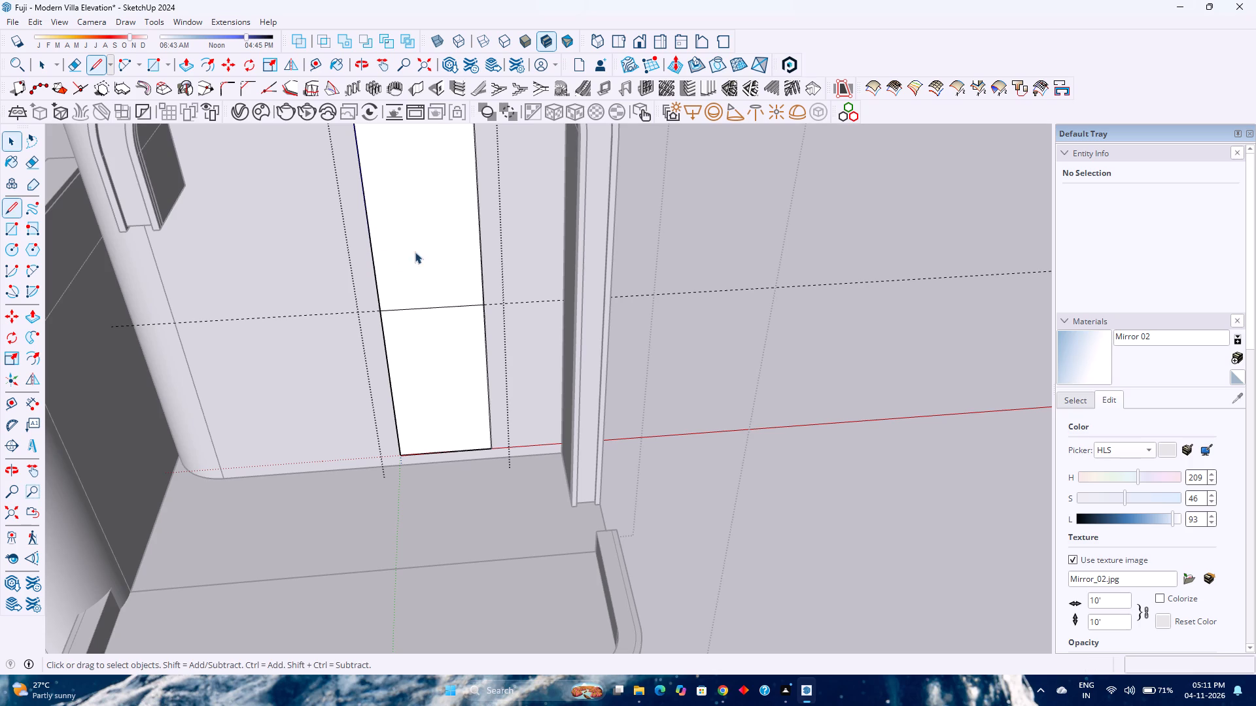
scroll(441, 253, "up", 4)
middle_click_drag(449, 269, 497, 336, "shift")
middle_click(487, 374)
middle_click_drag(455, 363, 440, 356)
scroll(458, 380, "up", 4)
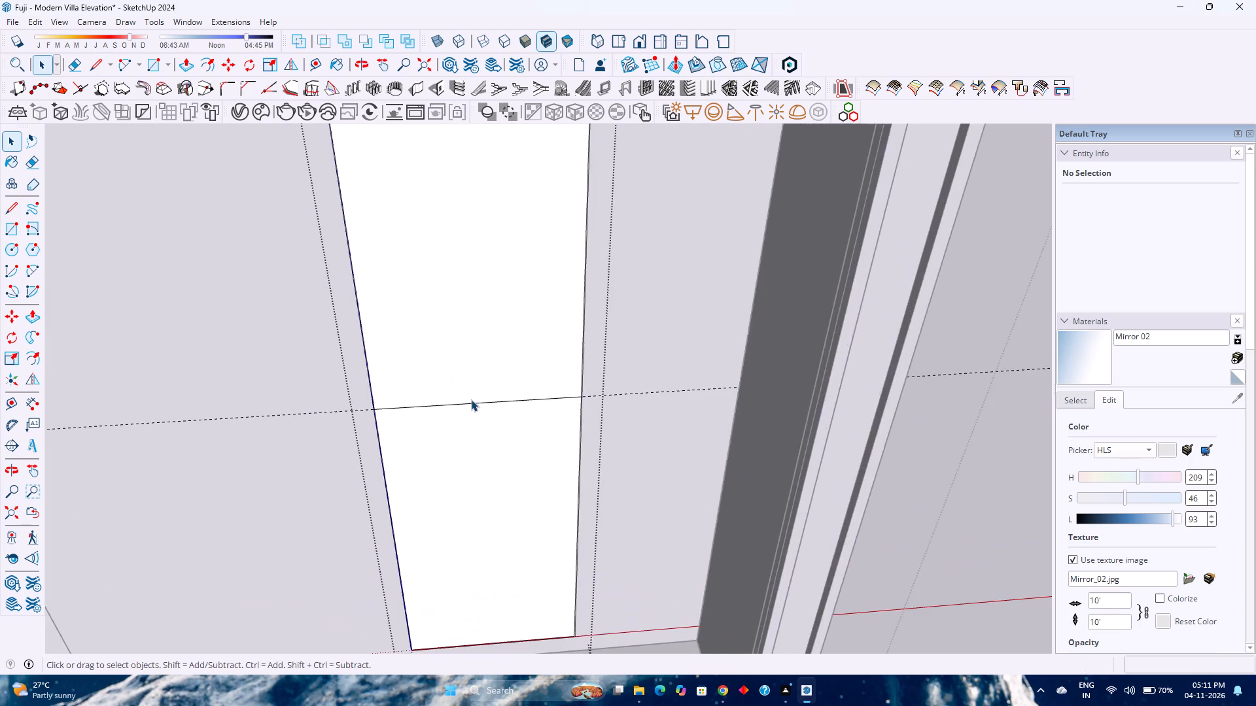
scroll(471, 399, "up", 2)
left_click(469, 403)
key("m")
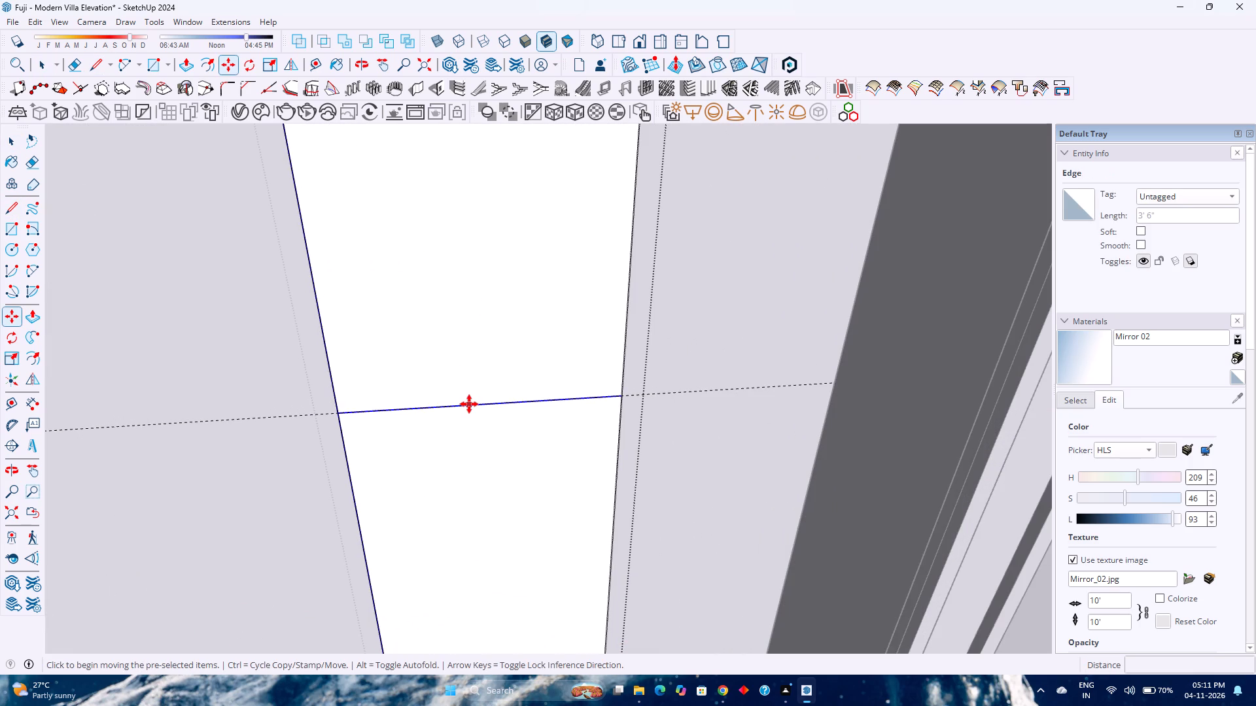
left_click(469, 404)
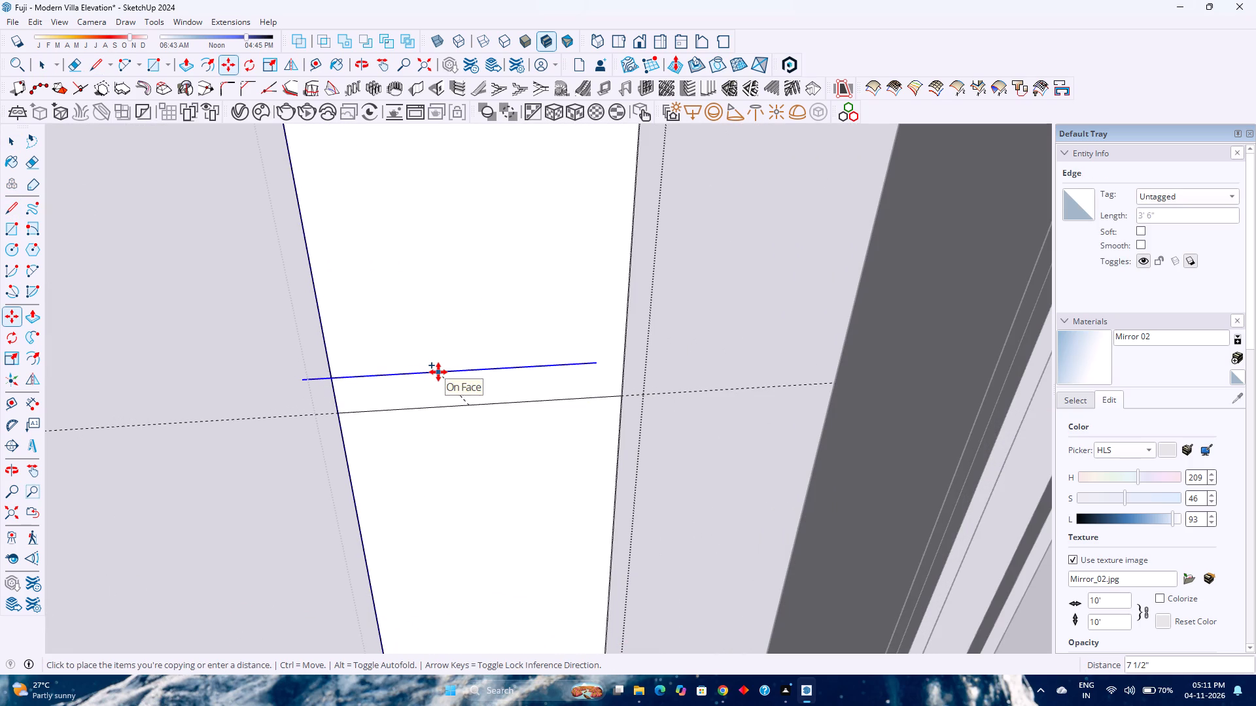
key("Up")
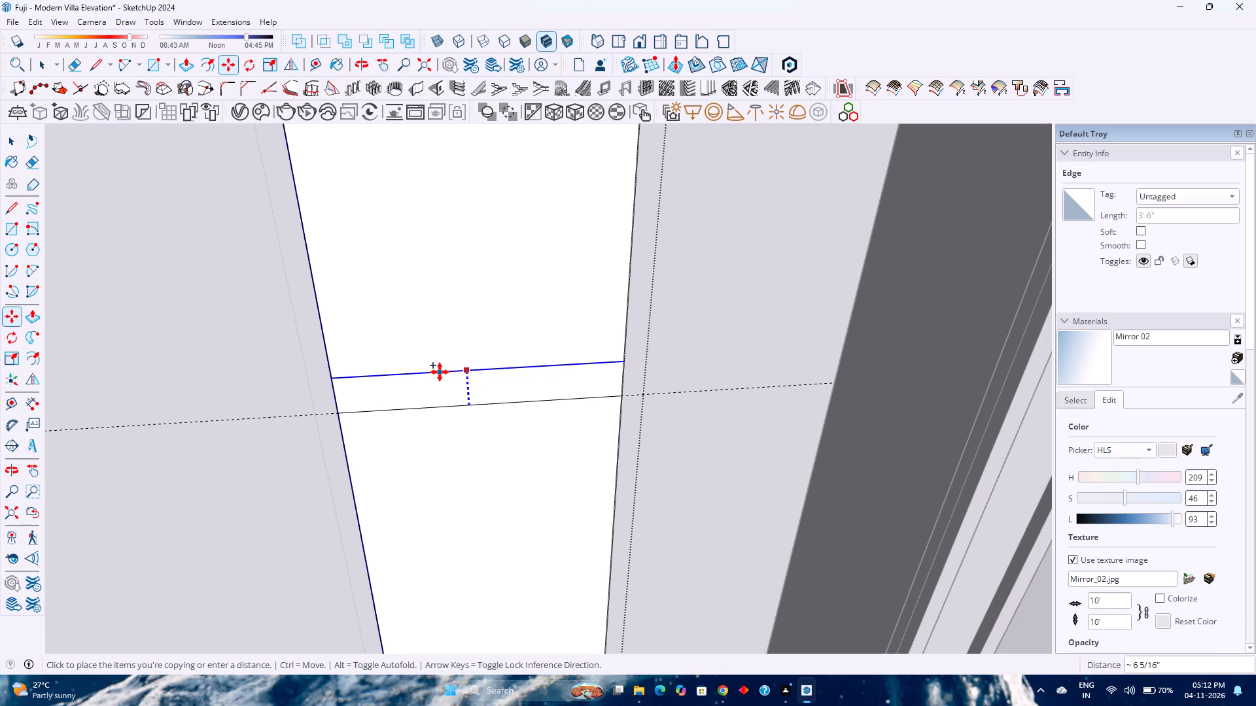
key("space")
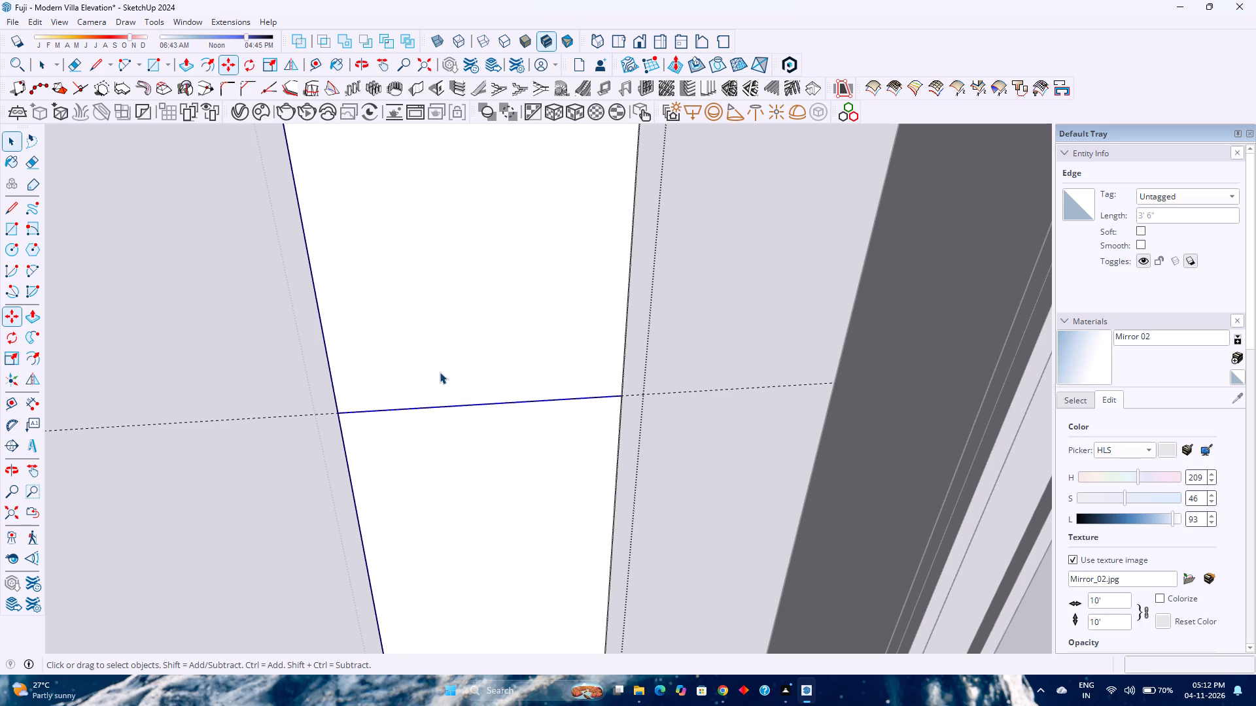
Delete the lower face of the window, below the dividing line.
left_click(382, 465)
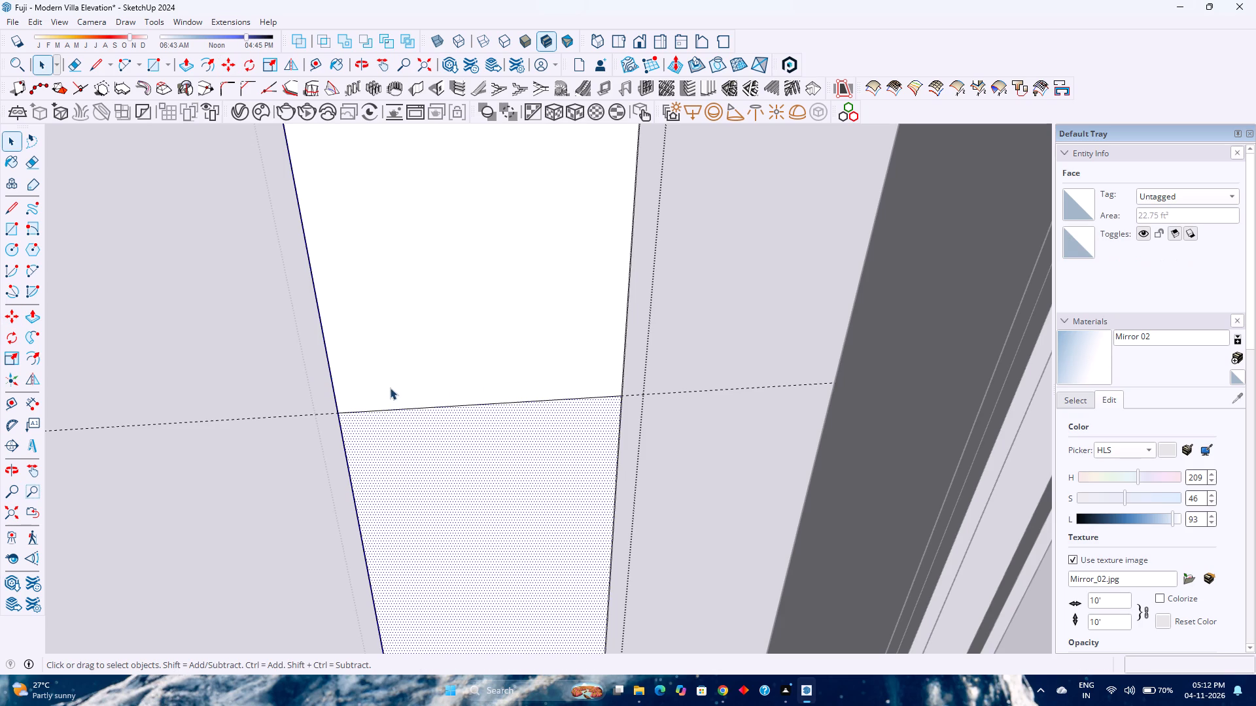
key("Delete")
Offset the upper window face's outline 2" inward to form the frame border.
scroll(421, 412, "down", 5)
middle_click_drag(422, 399, 469, 520, "shift")
scroll(461, 491, "down", 2)
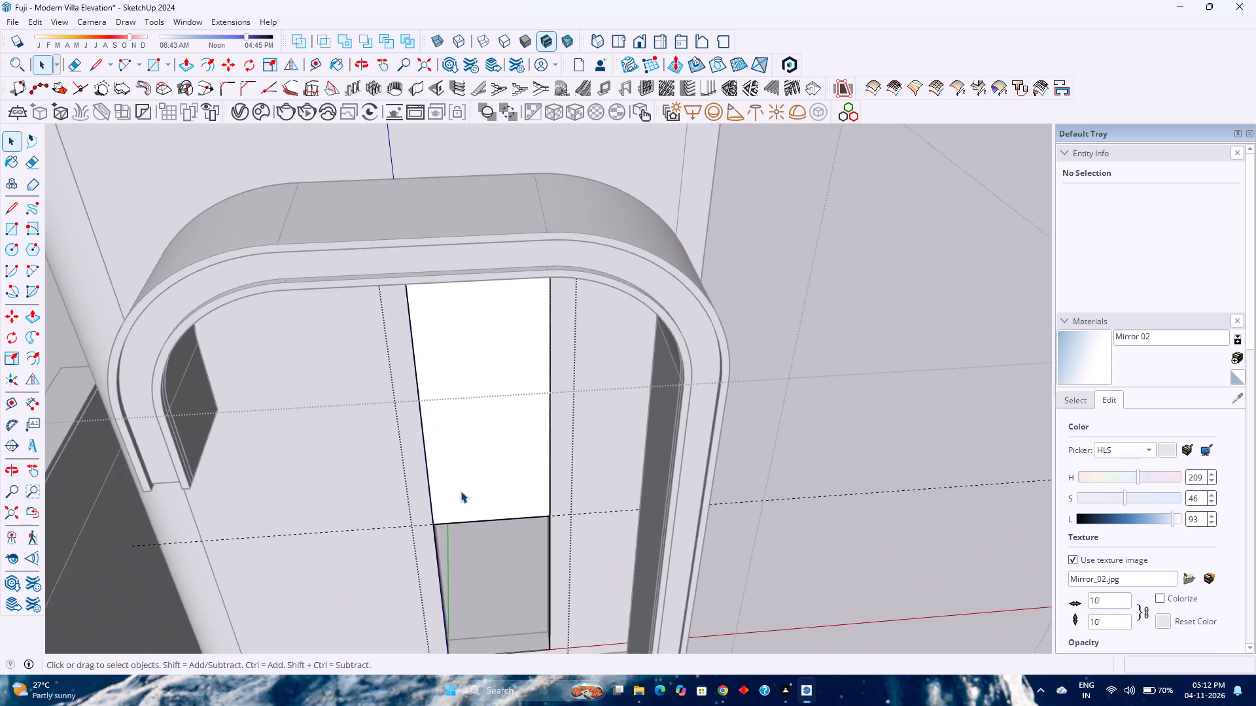
middle_click_drag(458, 497, 442, 427)
middle_click(442, 425)
scroll(446, 431, "down", 4)
scroll(487, 554, "down", 3)
scroll(478, 541, "up", 1)
scroll(474, 536, "down", 1)
middle_click_drag(473, 526, 461, 455)
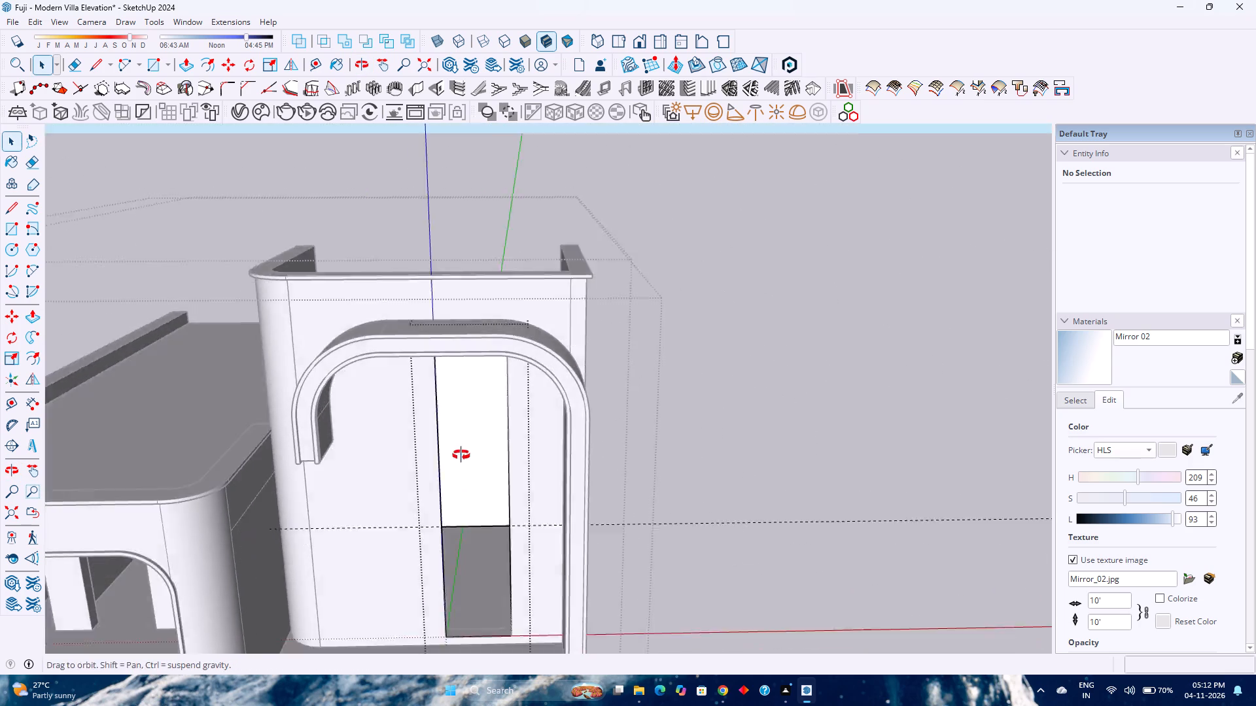
middle_click_drag(461, 455, 461, 439)
middle_click(461, 439)
scroll(461, 438, "up", 1)
scroll(461, 438, "down", 3)
scroll(458, 398, "up", 8)
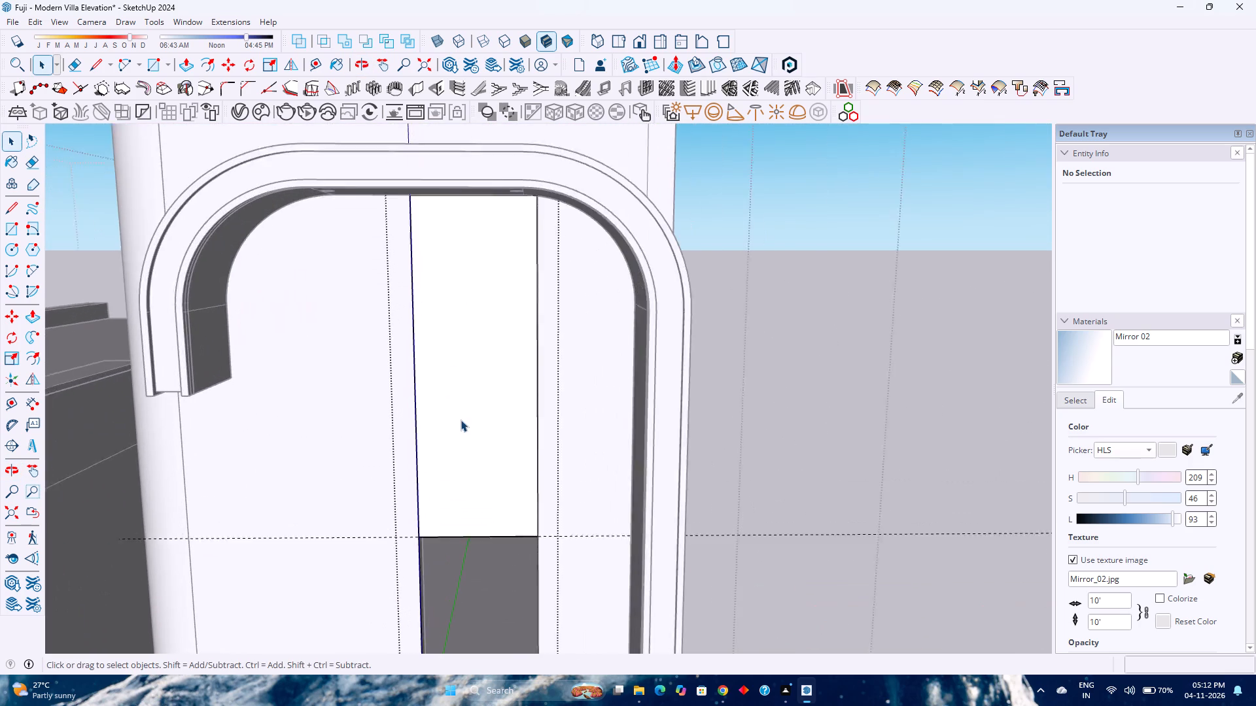
left_click(462, 420)
middle_click_drag(468, 415, 474, 395)
middle_click(475, 395)
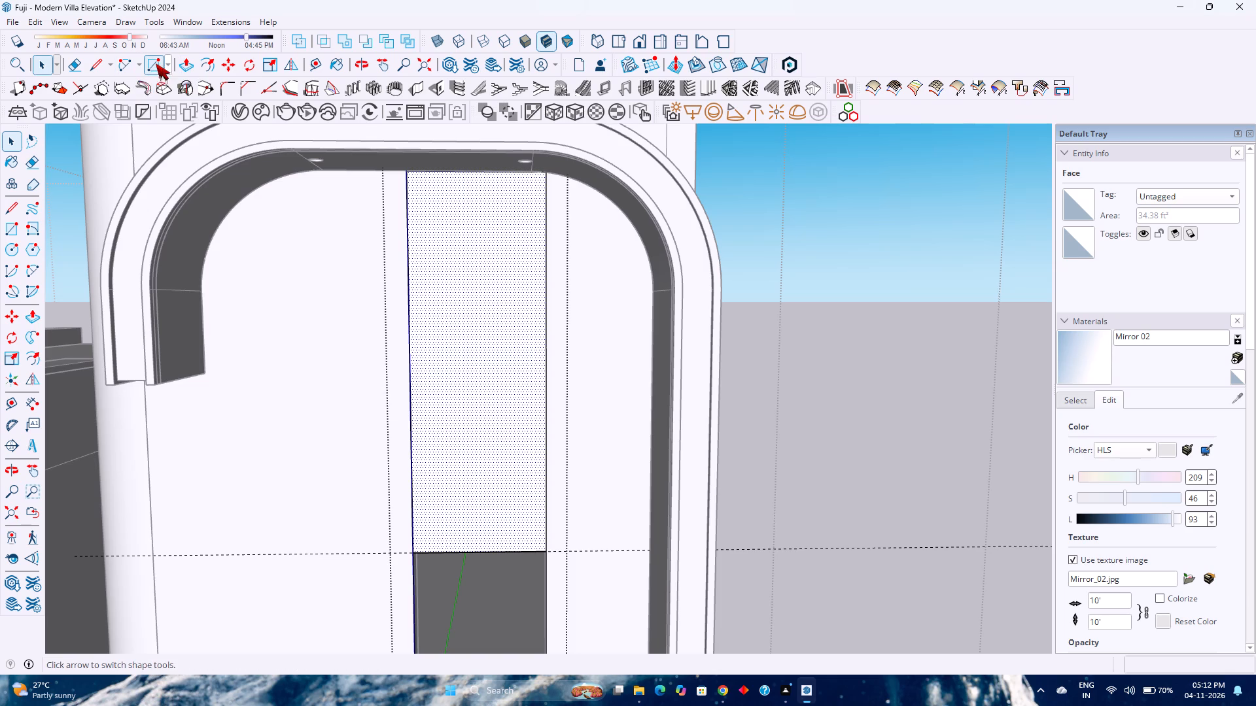
left_click(217, 66)
left_click(420, 523)
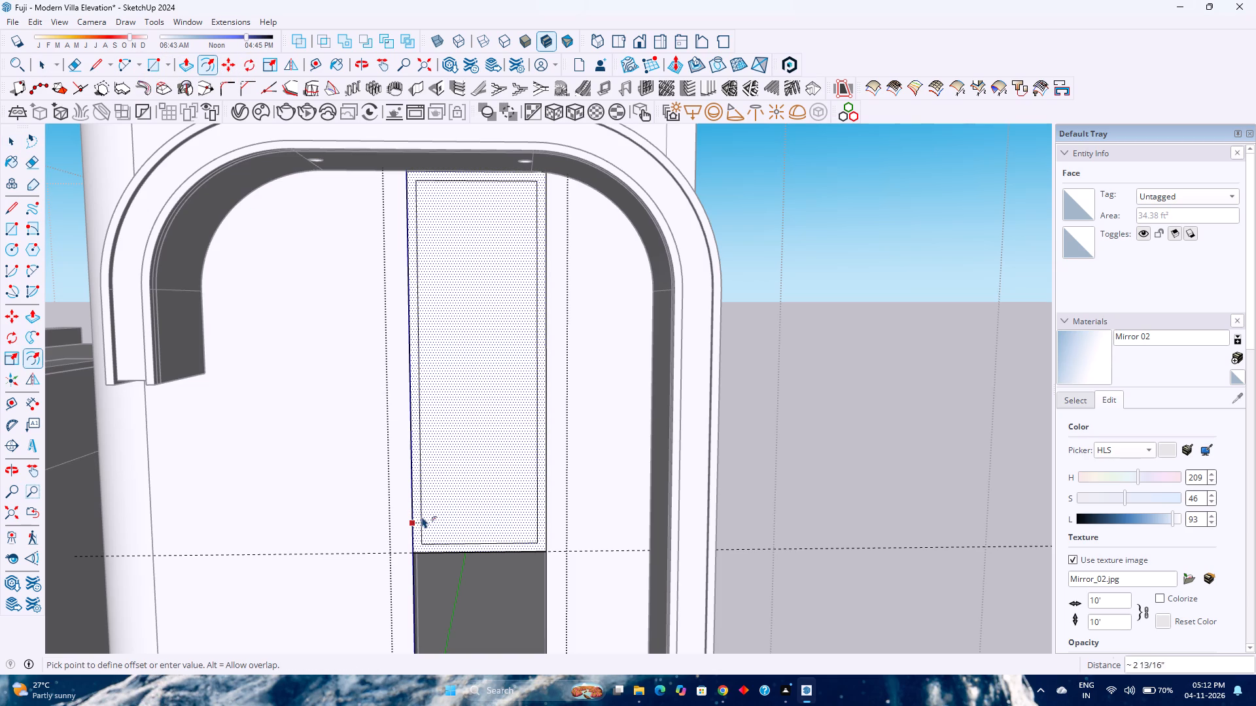
key("2")
key("Return")
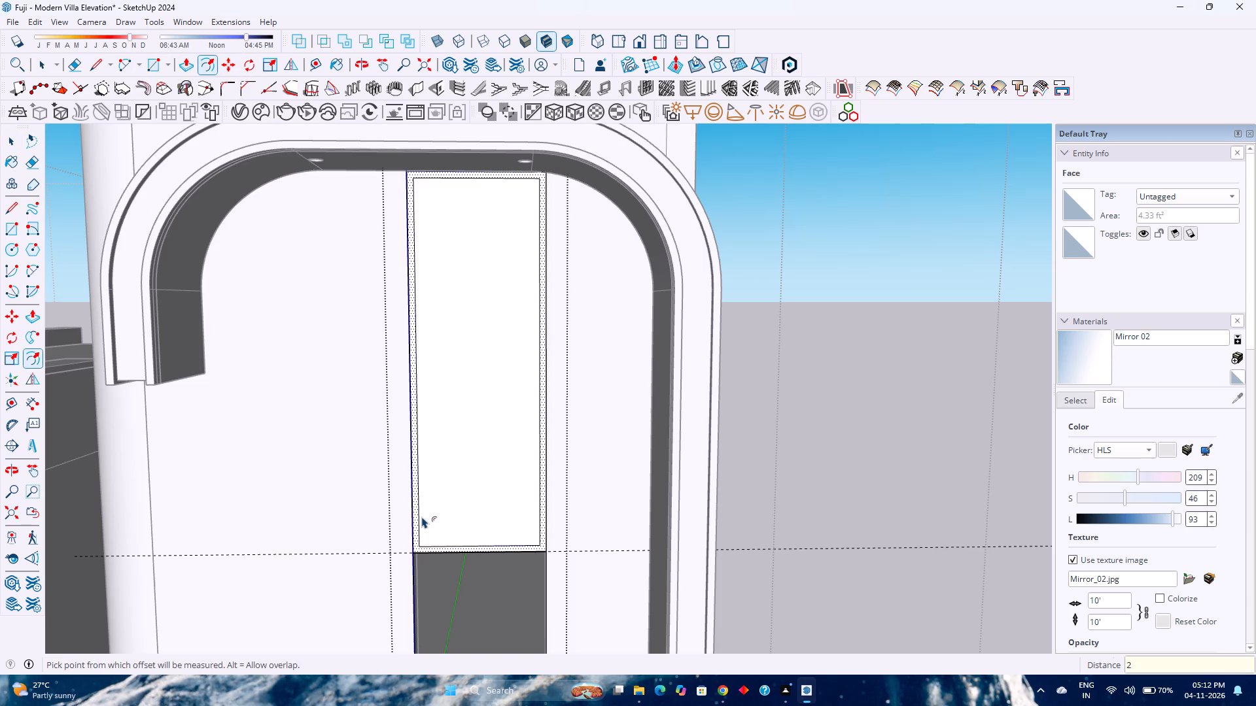
key("space")
Copy the inner outline's bottom edge up to its top edge and divide the distance by 3 for three equal panes.
scroll(423, 509, "down", 2)
middle_click_drag(427, 505, 462, 626, "shift")
middle_click(462, 626, "shift")
middle_click(451, 582)
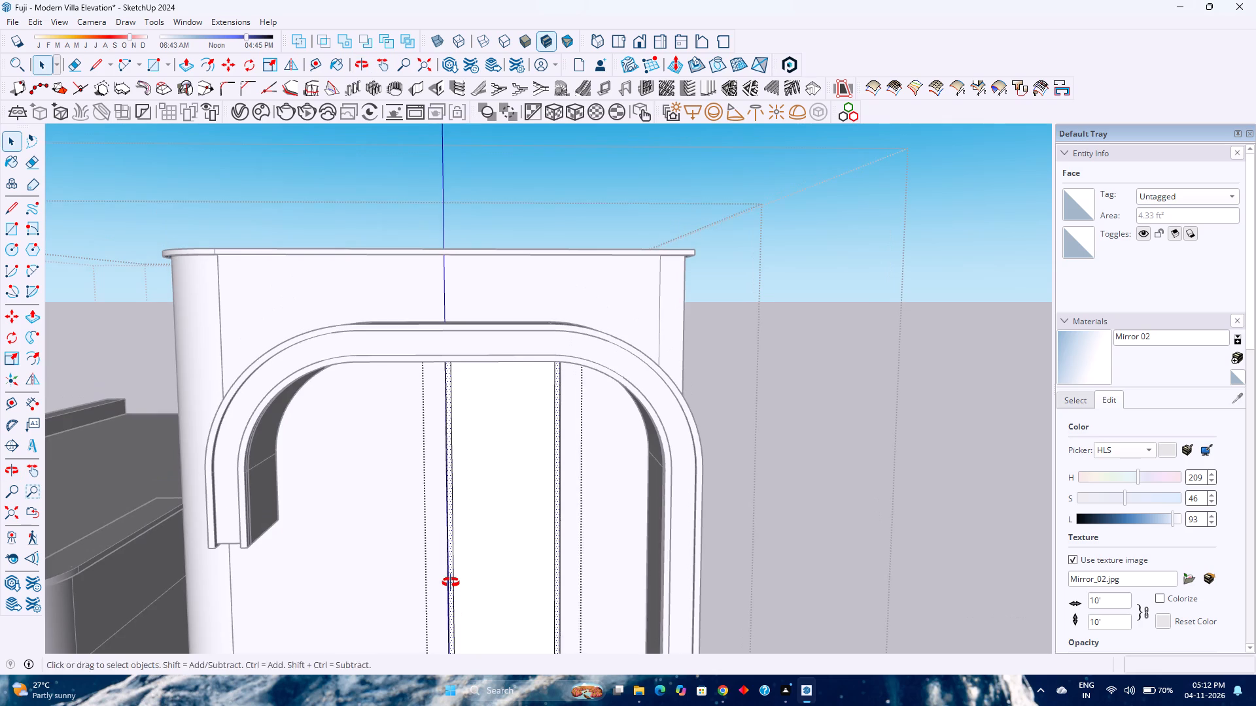
middle_click(451, 582)
middle_click_drag(528, 457, 481, 529, "shift")
middle_click(481, 529, "shift")
scroll(532, 537, "up", 1)
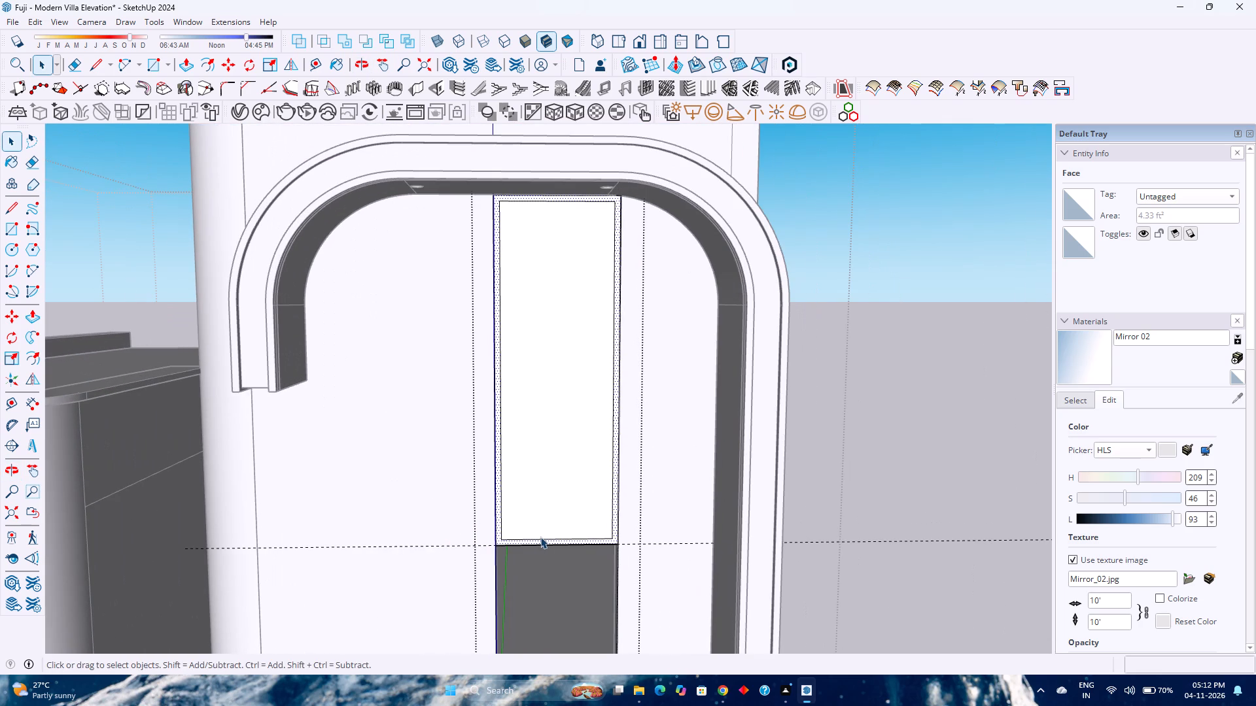
left_click(540, 537)
left_click(540, 537)
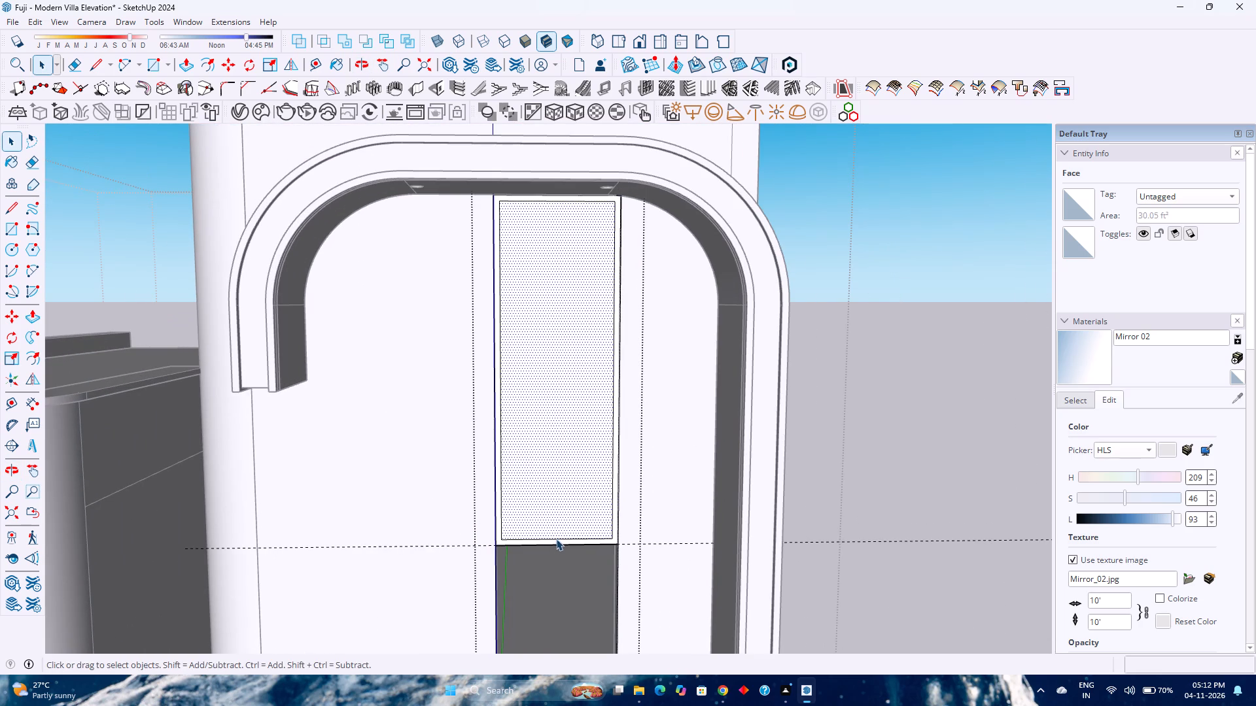
scroll(595, 533, "up", 2)
right_click(596, 533)
left_click(591, 539)
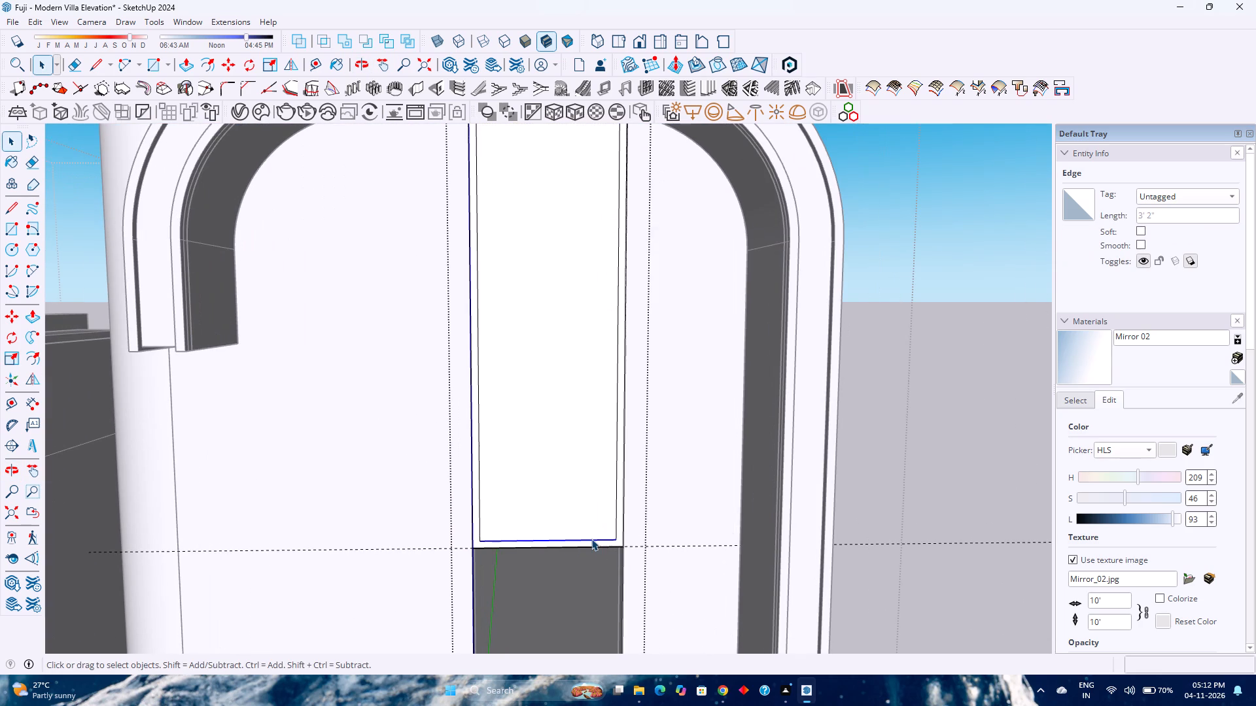
key("m")
left_click(619, 541)
scroll(613, 482, "down", 1)
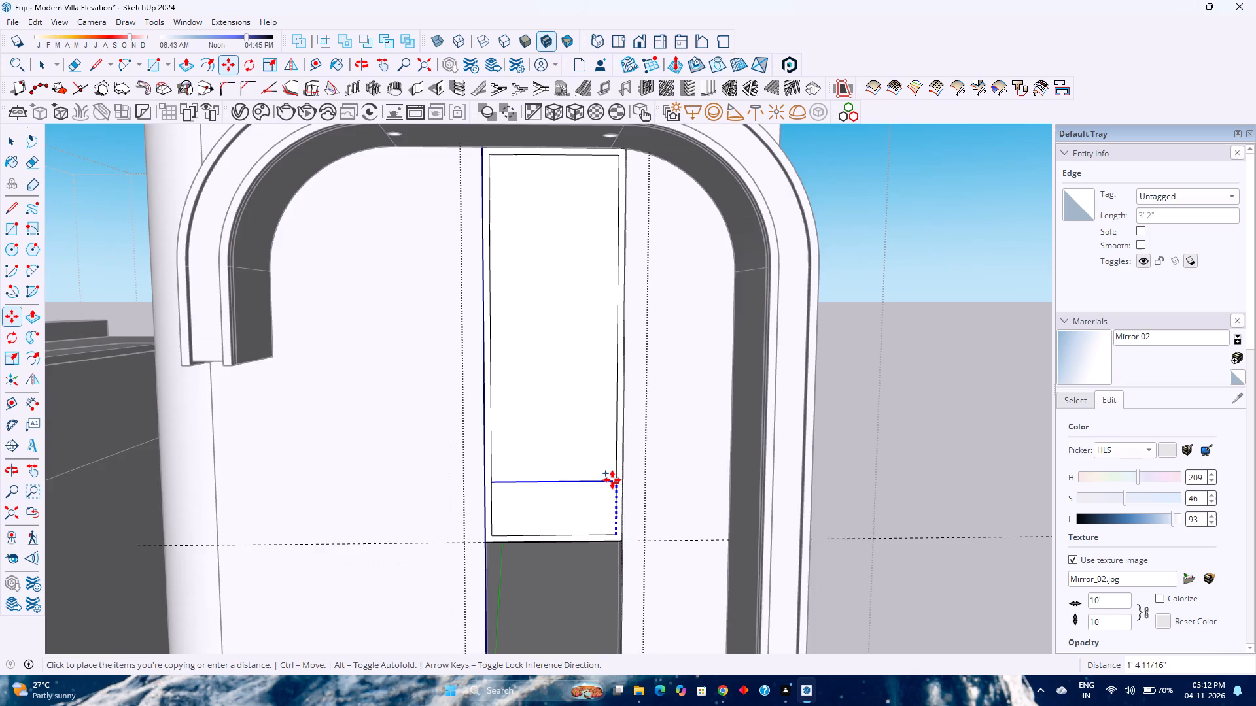
middle_click_drag(612, 483, 589, 636, "shift")
scroll(595, 473, "up", 5)
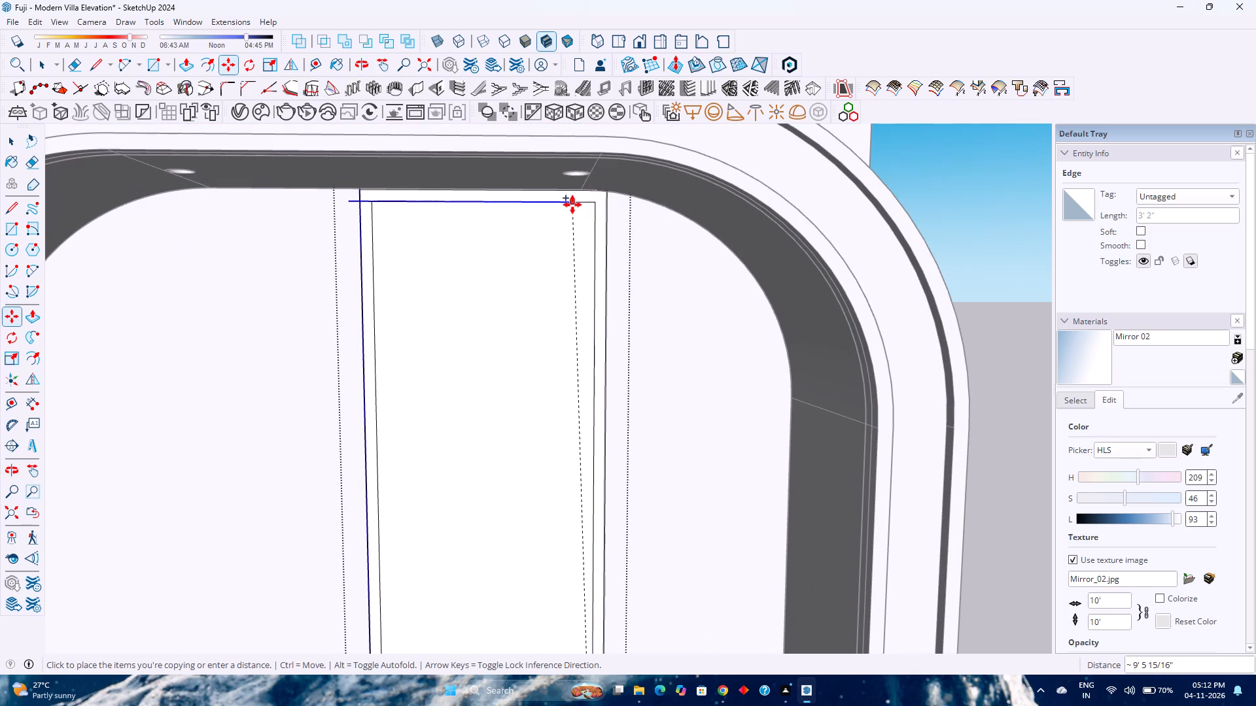
key("Up")
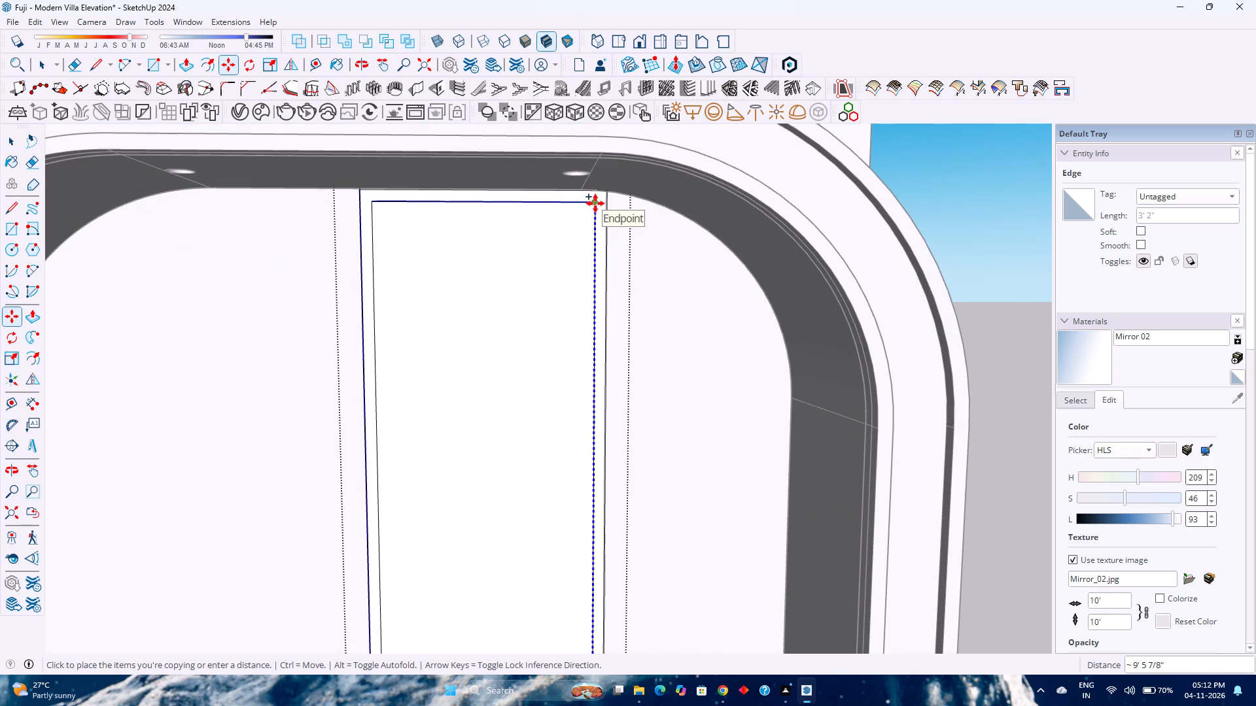
left_click(595, 203)
scroll(587, 252, "down", 8)
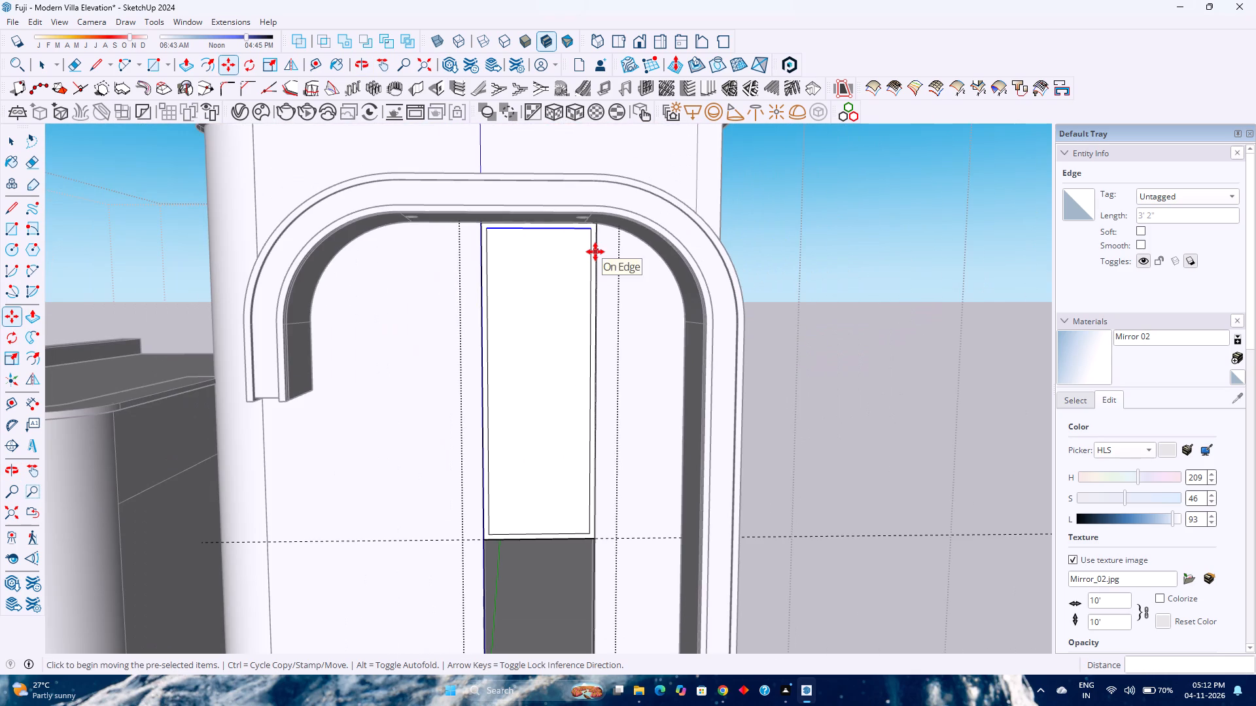
type("/3")
key("Return")
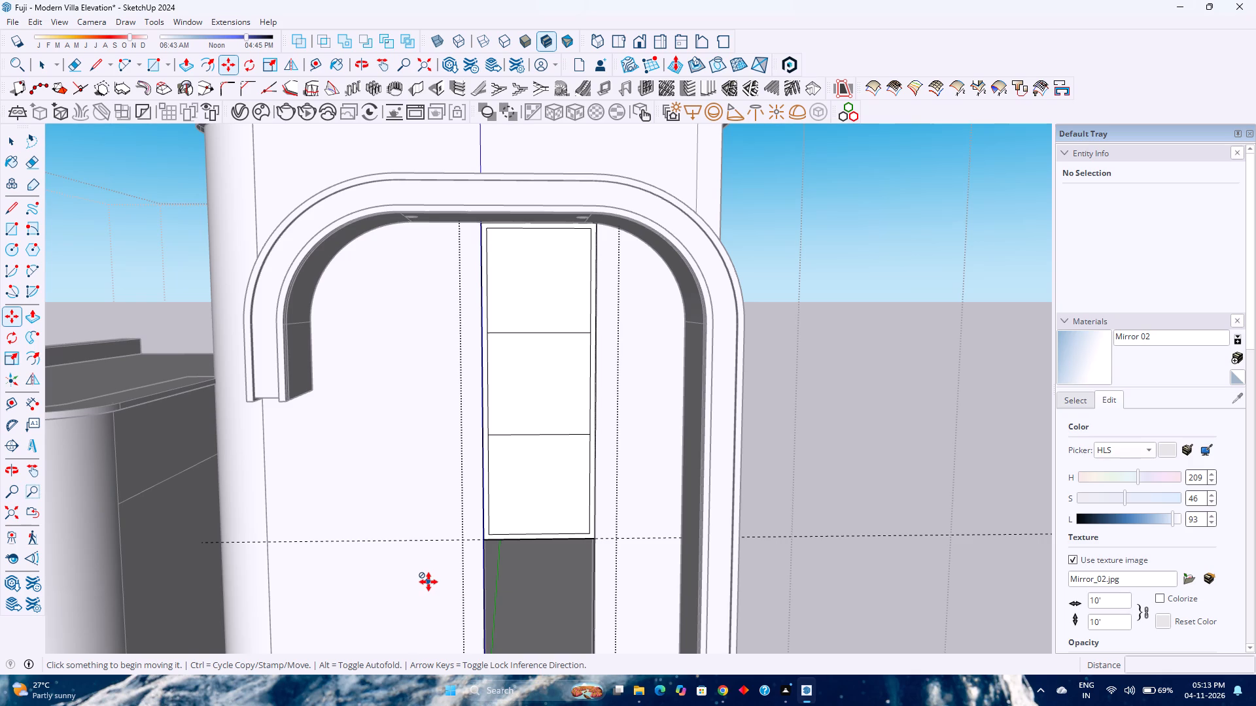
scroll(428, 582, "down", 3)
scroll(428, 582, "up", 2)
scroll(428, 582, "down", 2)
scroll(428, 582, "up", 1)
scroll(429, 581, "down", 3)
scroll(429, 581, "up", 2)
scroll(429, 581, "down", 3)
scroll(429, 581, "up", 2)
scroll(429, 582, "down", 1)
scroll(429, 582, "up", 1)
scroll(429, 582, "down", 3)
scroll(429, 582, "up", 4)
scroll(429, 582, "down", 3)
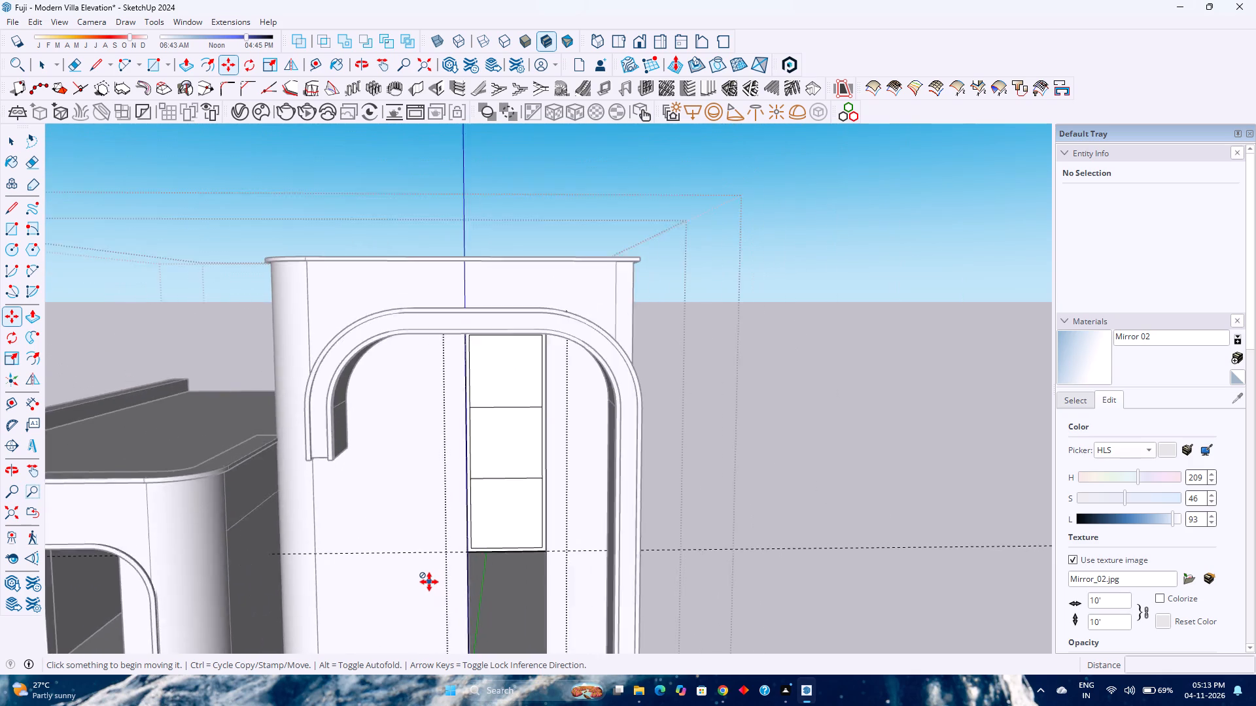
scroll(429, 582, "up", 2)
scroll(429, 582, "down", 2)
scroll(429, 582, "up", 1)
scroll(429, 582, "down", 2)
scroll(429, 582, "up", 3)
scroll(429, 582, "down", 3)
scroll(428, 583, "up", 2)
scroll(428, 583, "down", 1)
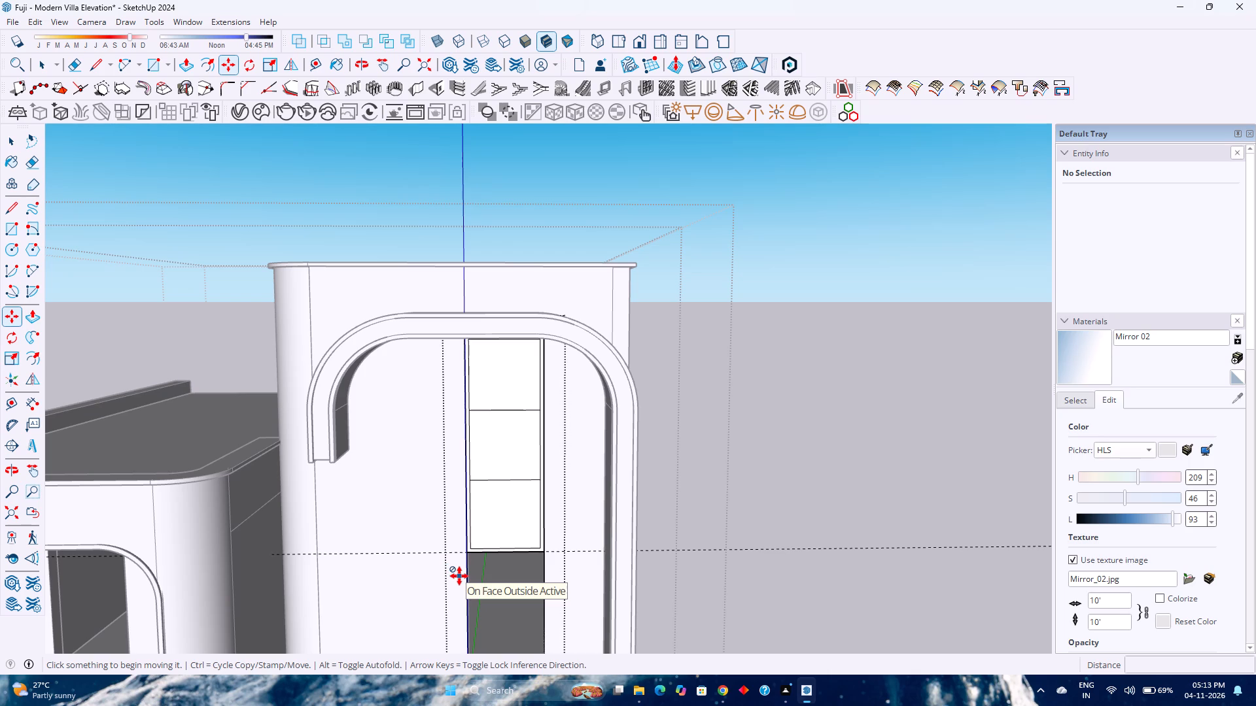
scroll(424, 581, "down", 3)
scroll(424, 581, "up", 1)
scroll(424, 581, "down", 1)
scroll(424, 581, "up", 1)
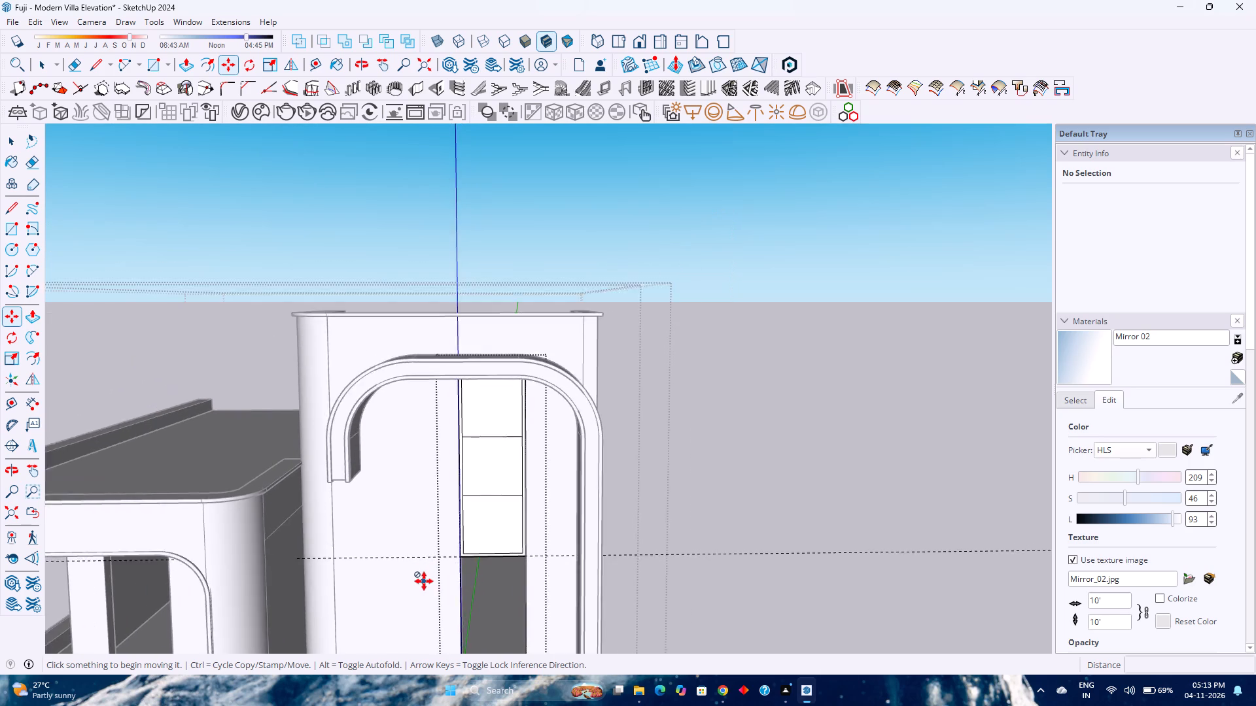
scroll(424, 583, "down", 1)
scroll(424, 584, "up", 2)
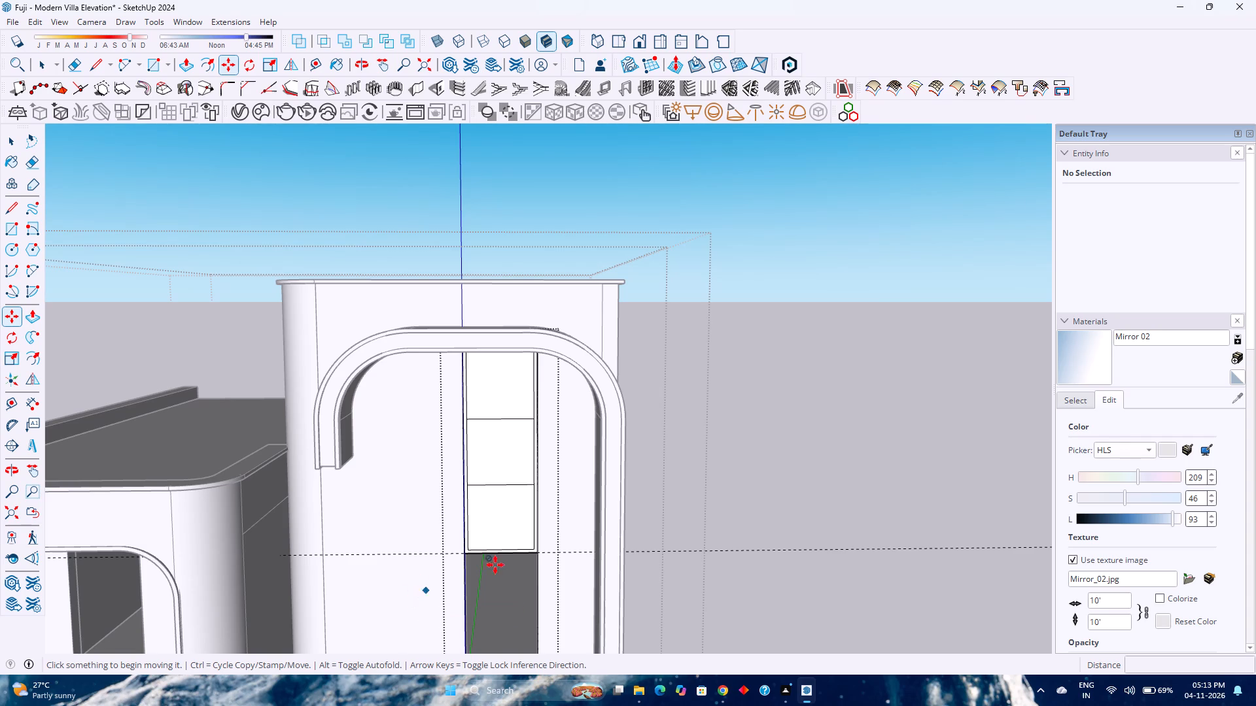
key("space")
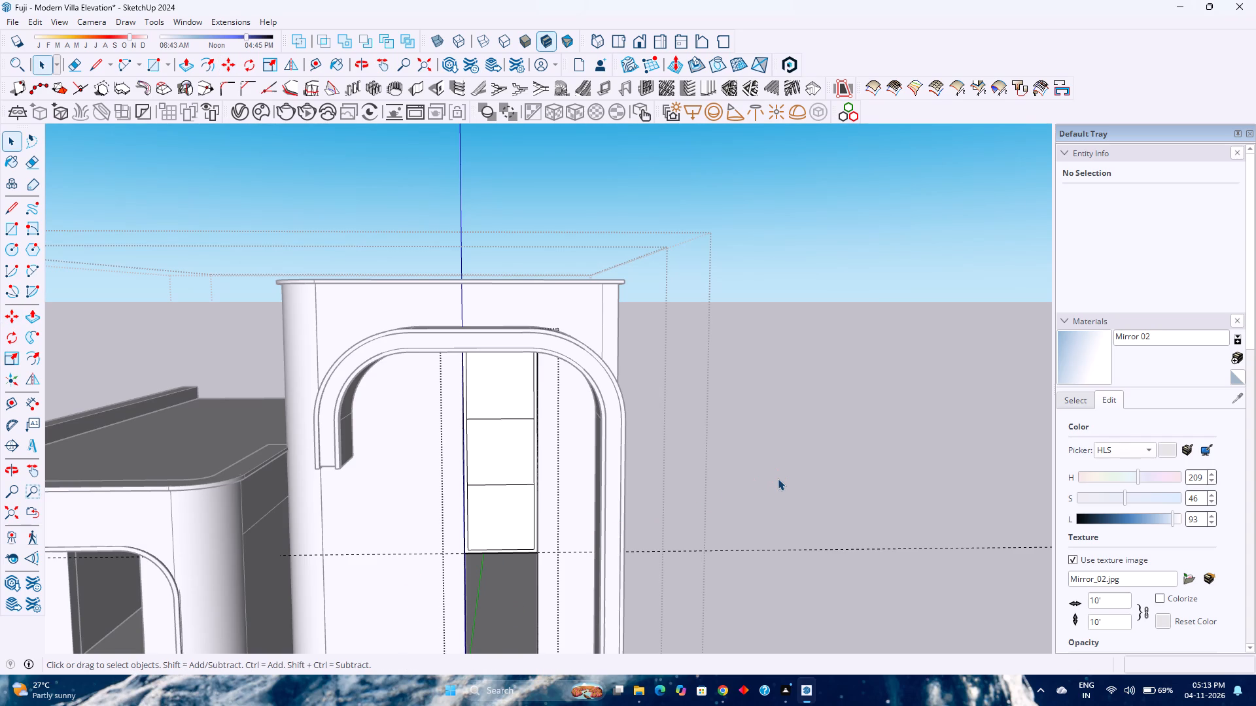
Move the two horizontal pane-dividing lines of the window 1" upward.
scroll(652, 510, "up", 5)
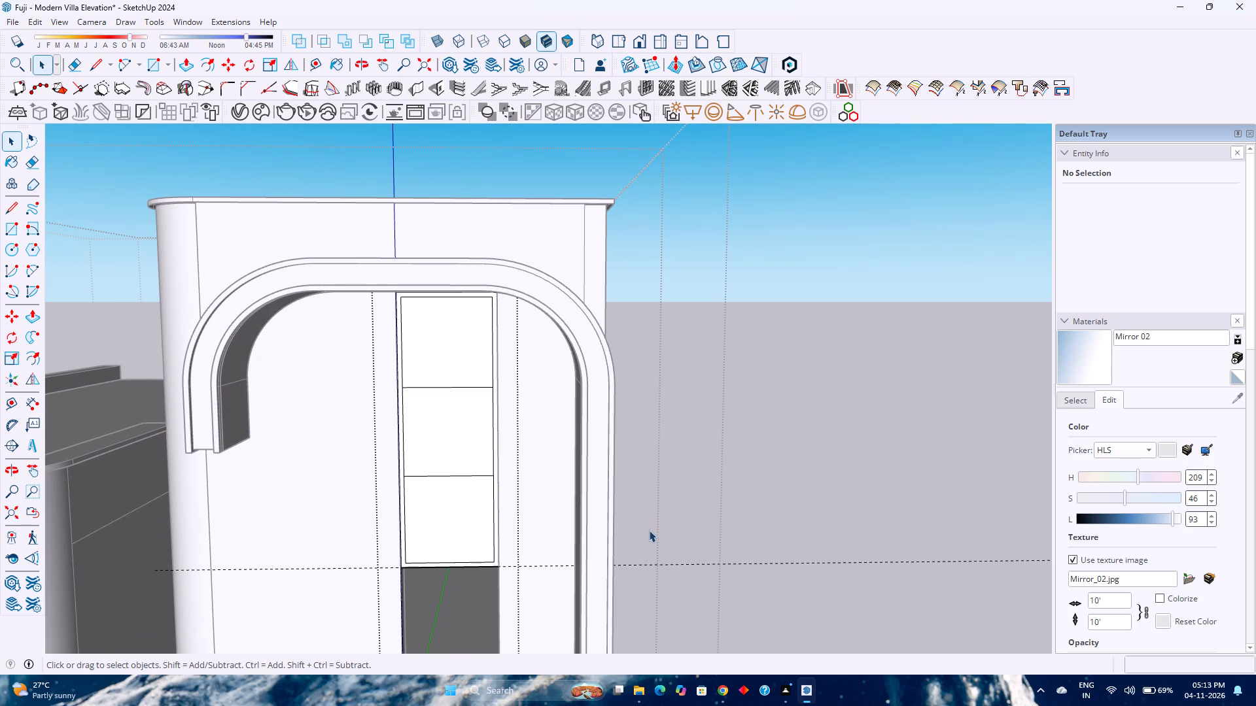
scroll(646, 531, "down", 2)
scroll(643, 534, "up", 2)
scroll(643, 526, "down", 3)
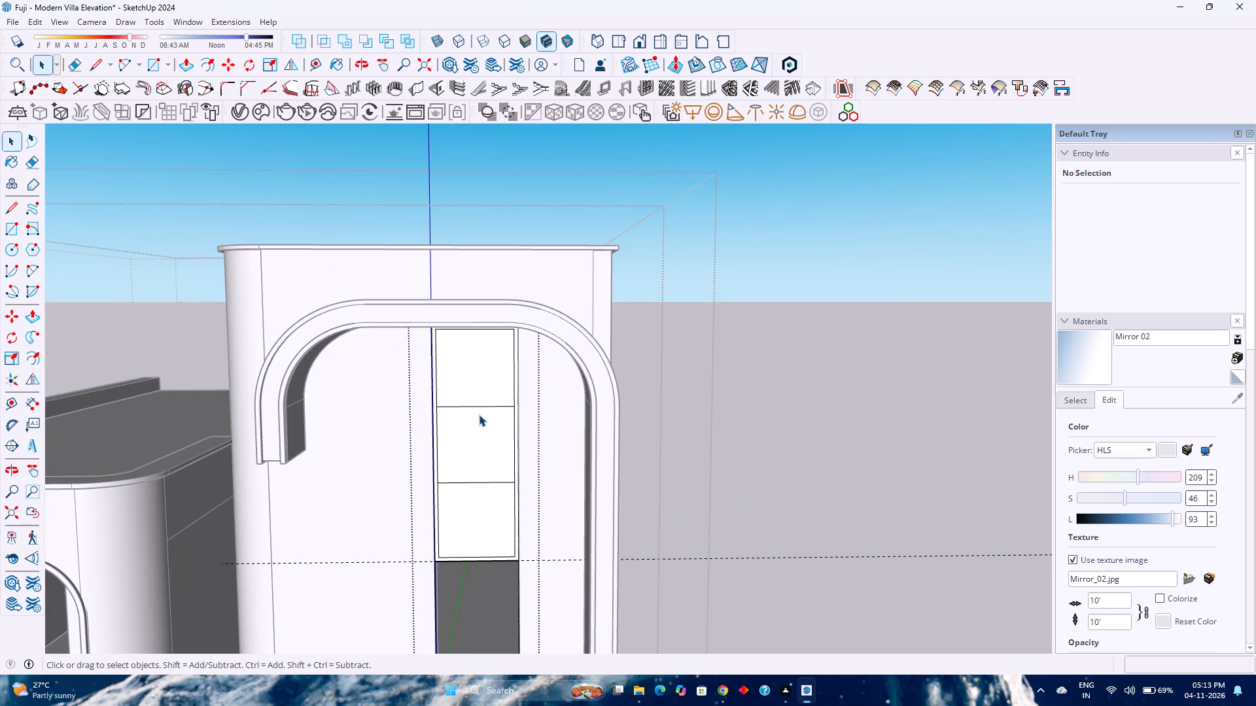
scroll(478, 451, "up", 9)
left_click(488, 493)
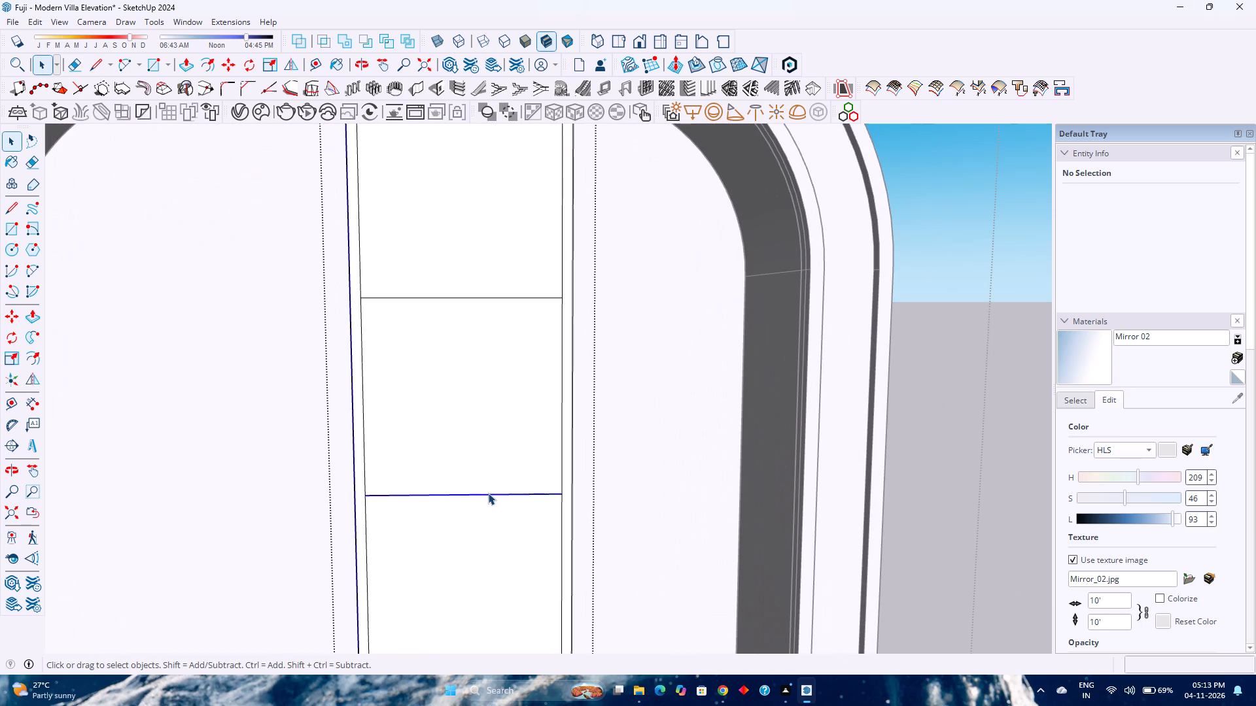
left_click(531, 298, "ctrl")
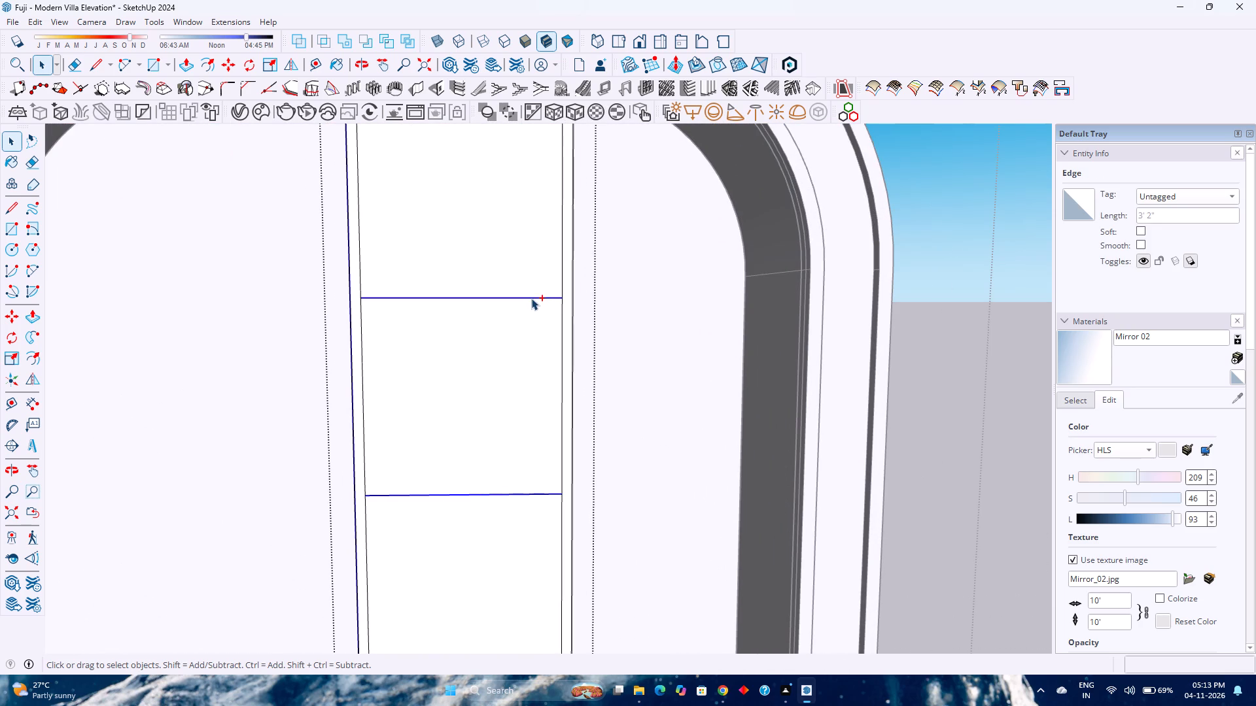
key("m")
left_click(564, 299)
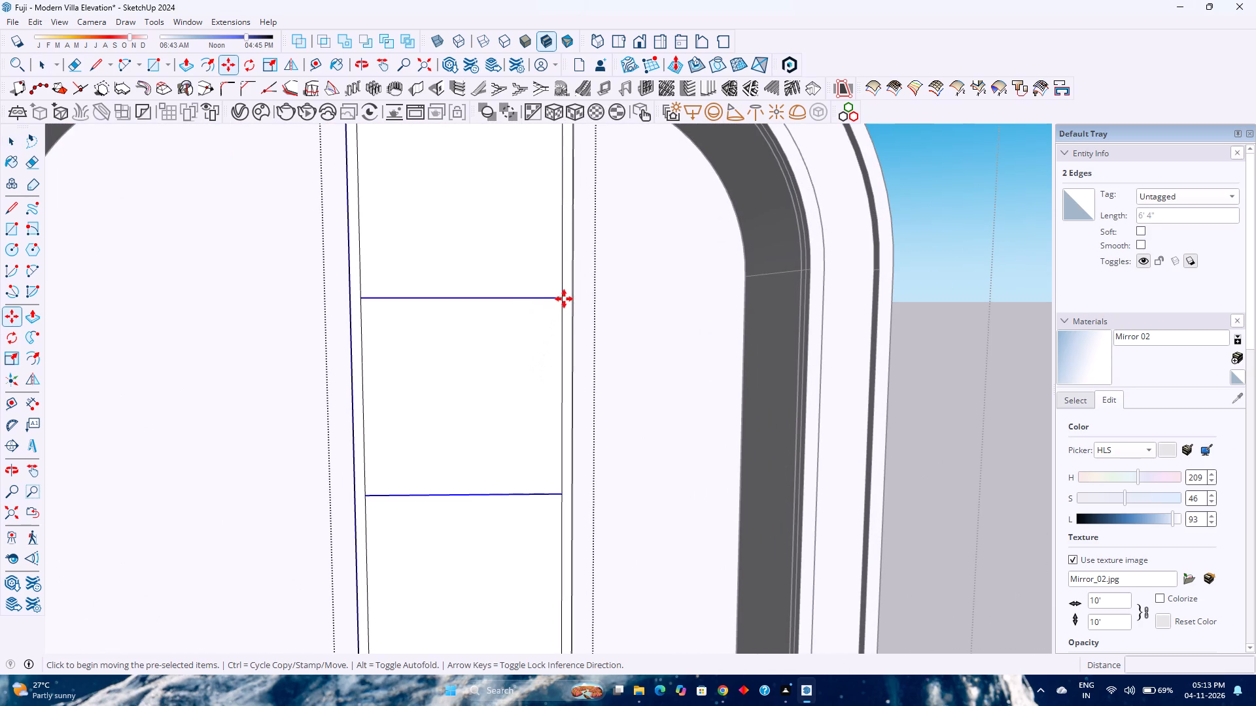
key("Up")
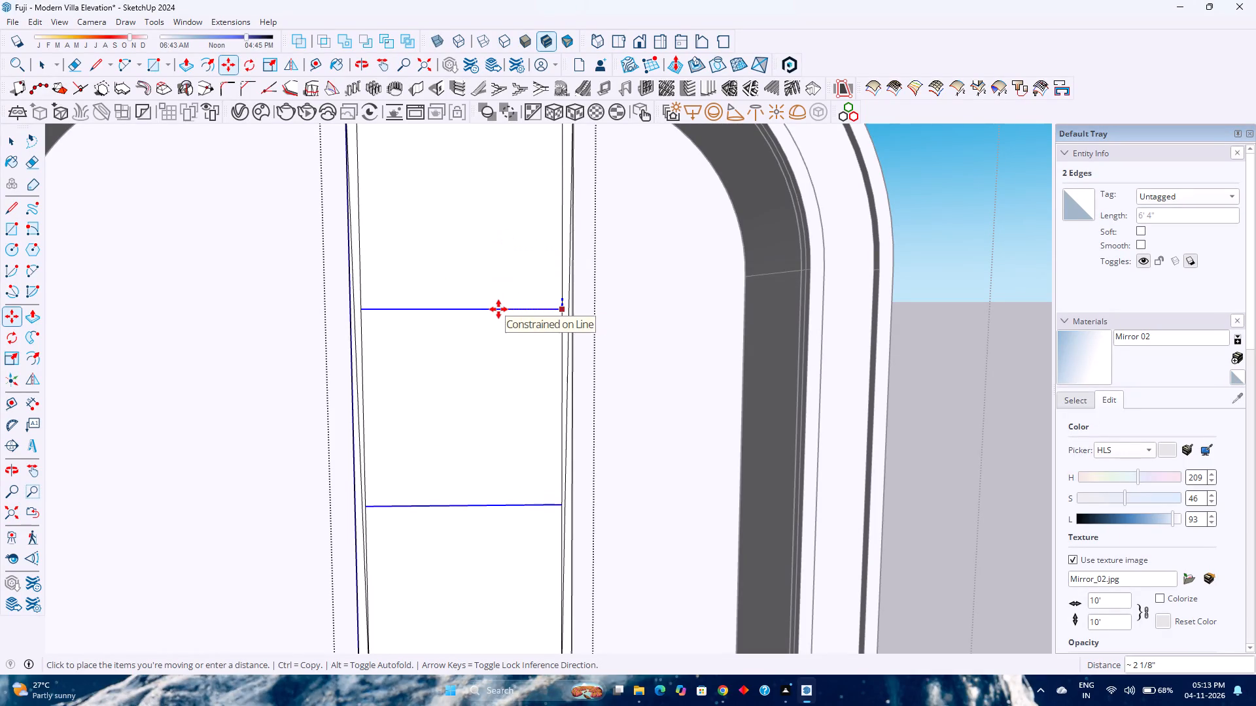
key("Escape")
left_click(559, 299)
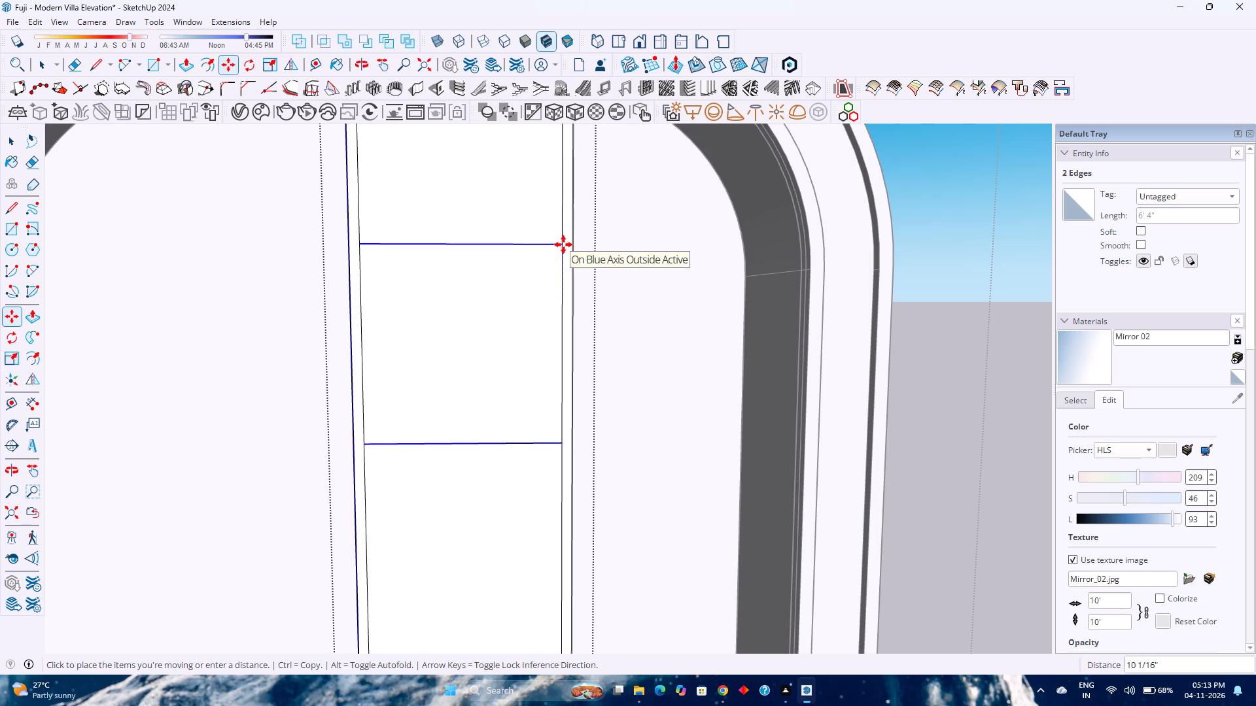
key("Up")
key("1")
key("Return")
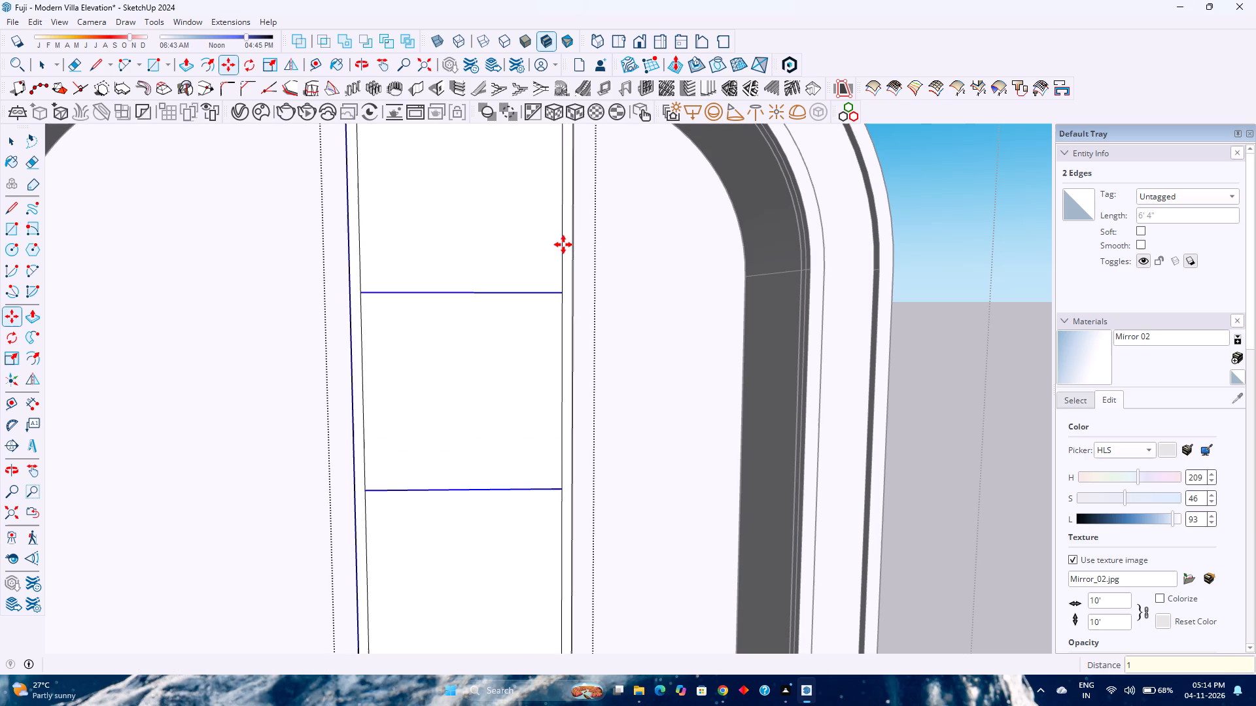
Copy both pane-dividing lines 2" downward to outline the two horizontal mullions.
scroll(568, 276, "down", 1)
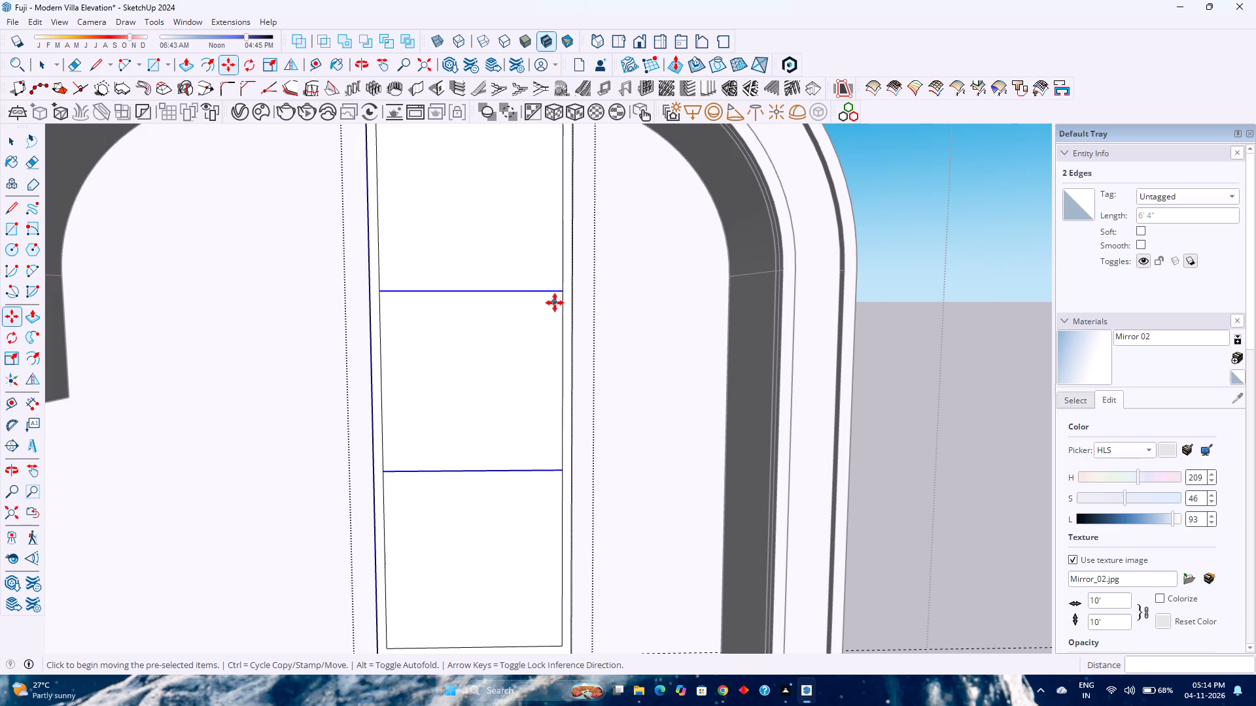
left_click(564, 292)
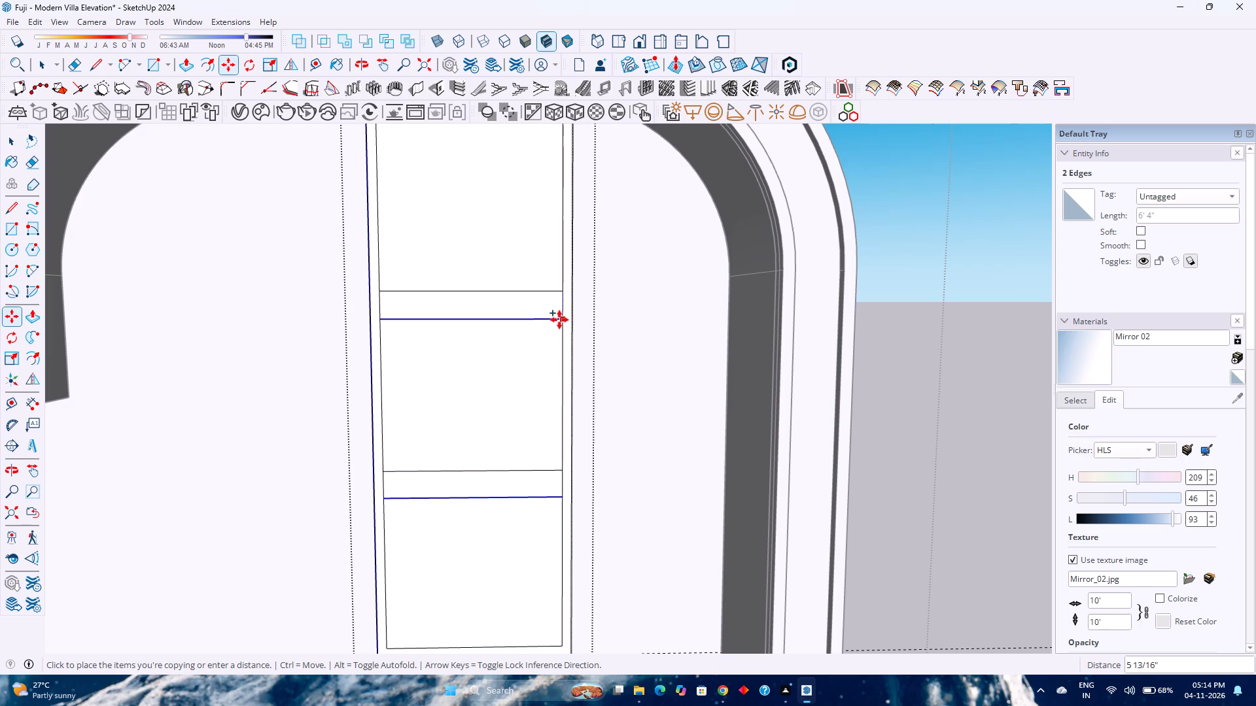
type("12")
key("Return")
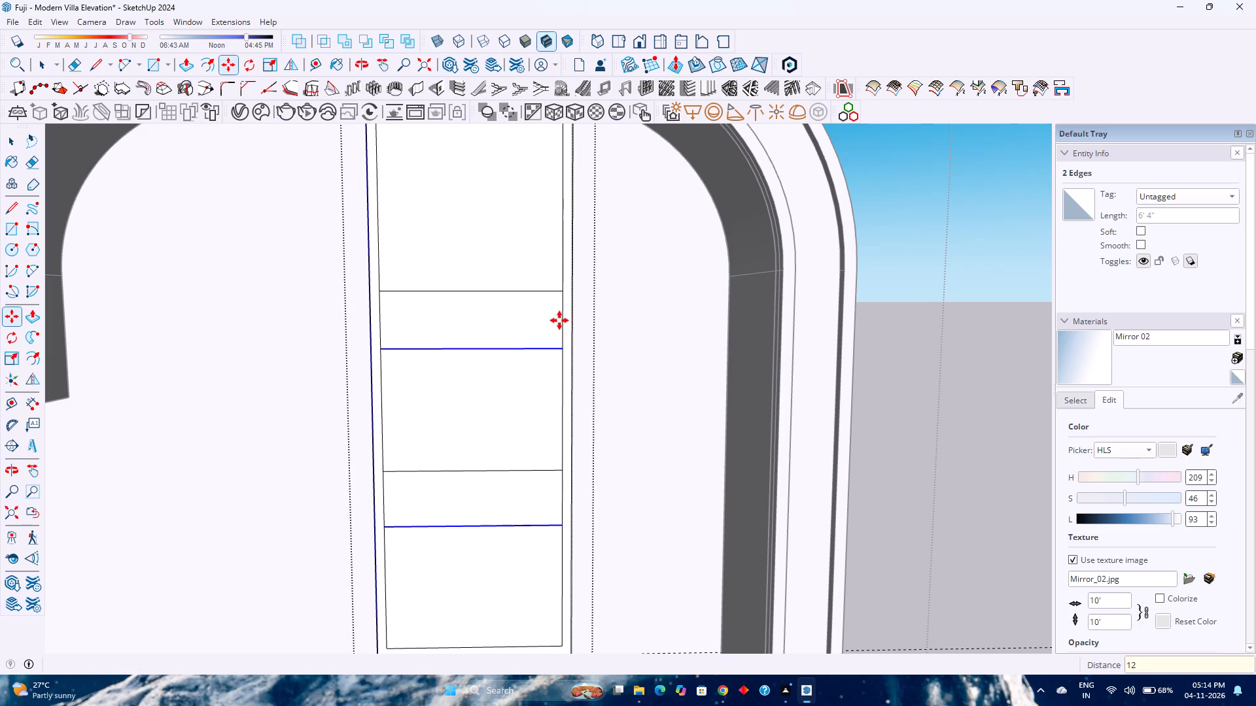
key("2")
key("Return")
scroll(532, 311, "up", 3)
scroll(532, 310, "down", 9)
scroll(532, 310, "up", 6)
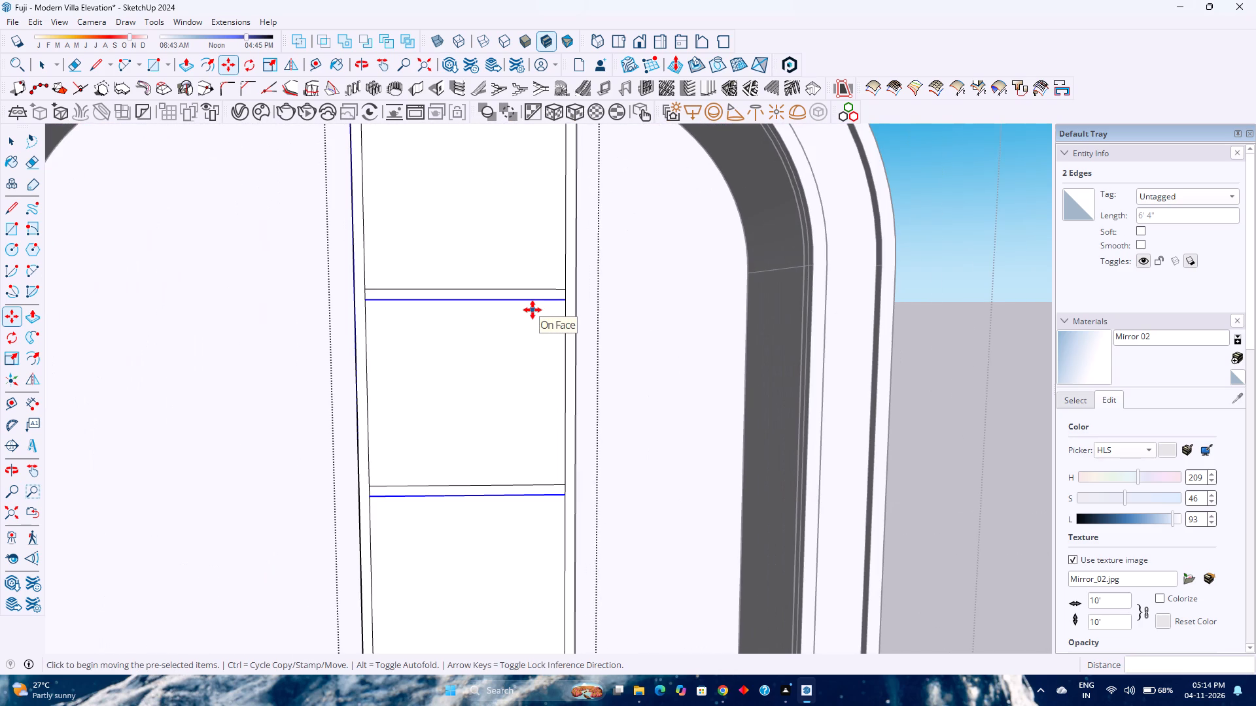
Erase the short vertical edges at both ends of each mullion so the mullions join the frame border.
key("e")
scroll(371, 298, "up", 6)
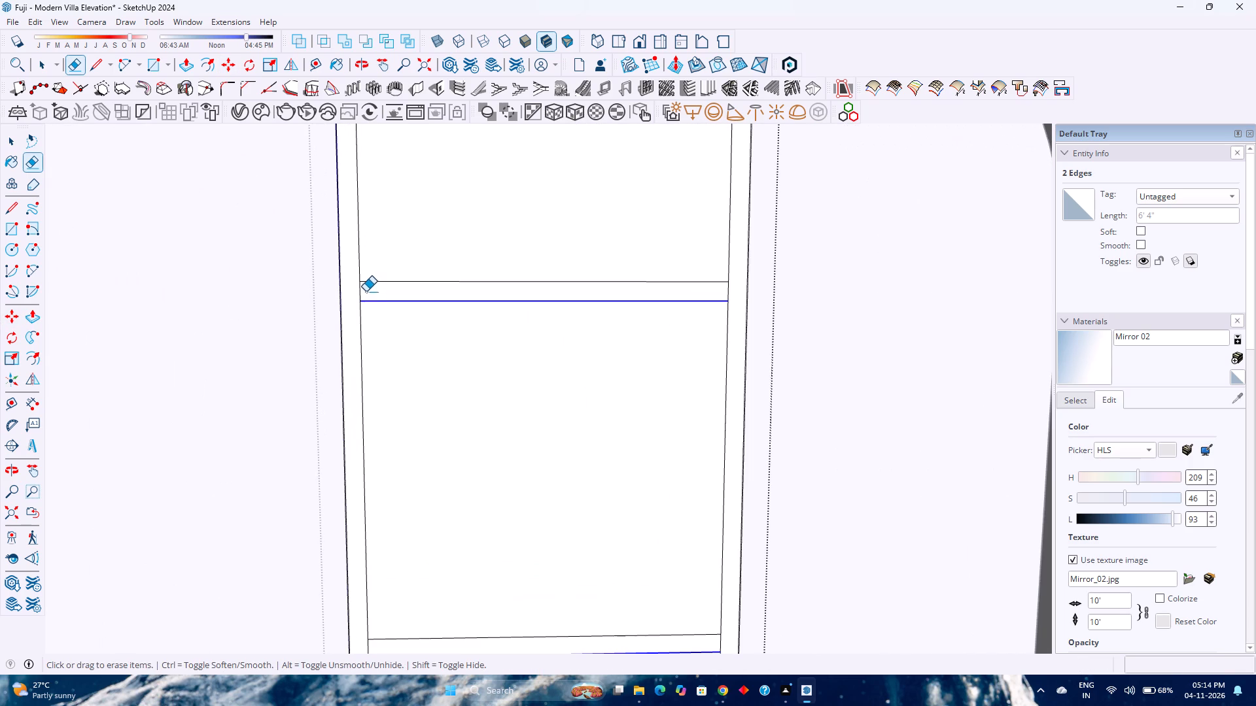
left_click(361, 291)
left_click(728, 293)
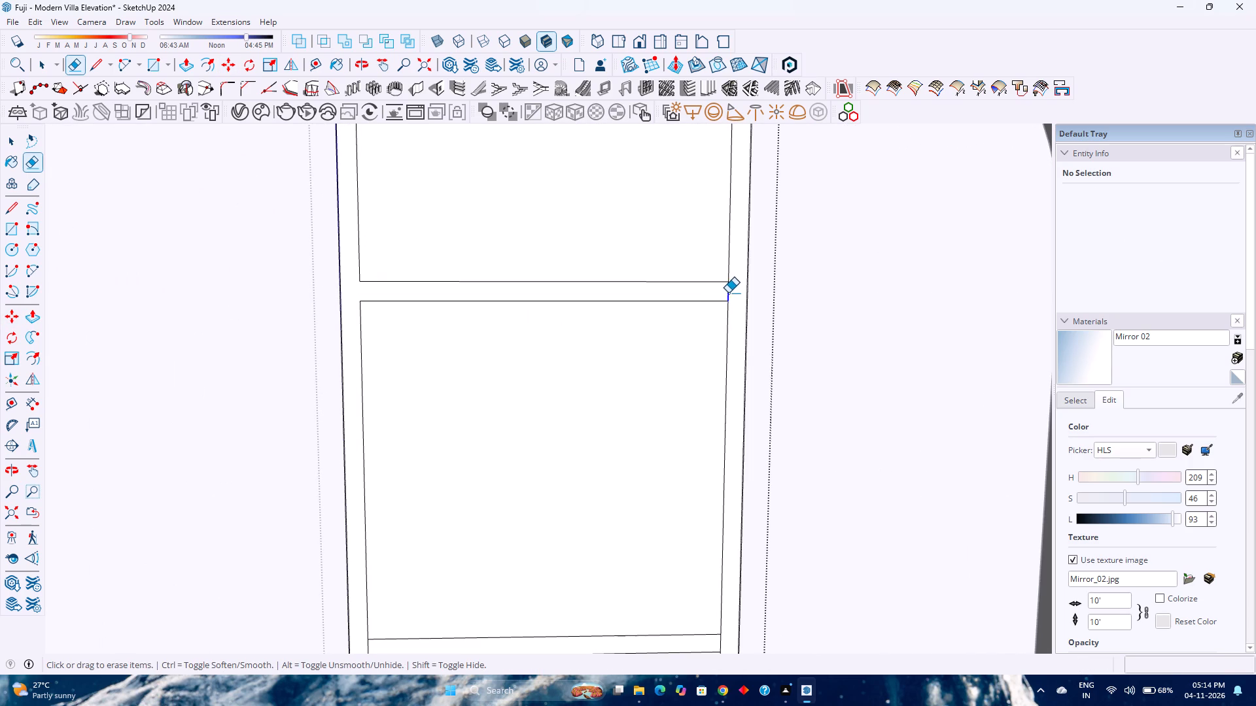
scroll(585, 328, "down", 10)
scroll(500, 464, "up", 3)
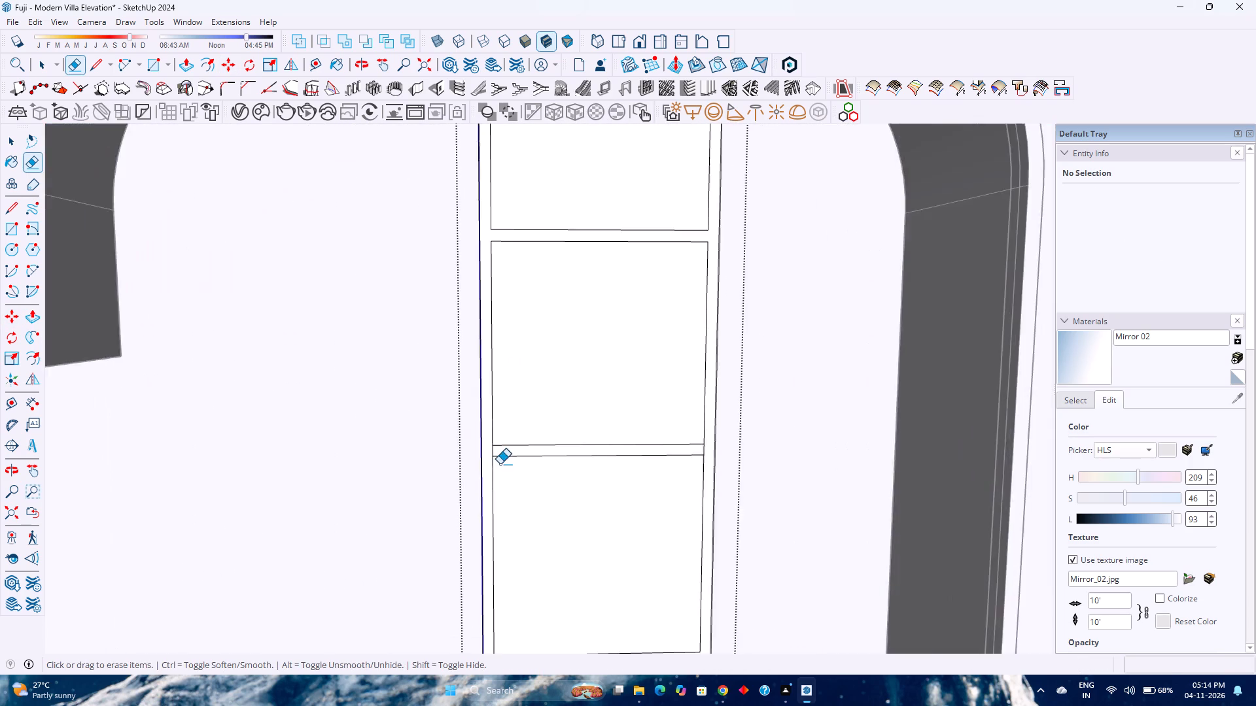
scroll(500, 464, "up", 8)
left_click(485, 436)
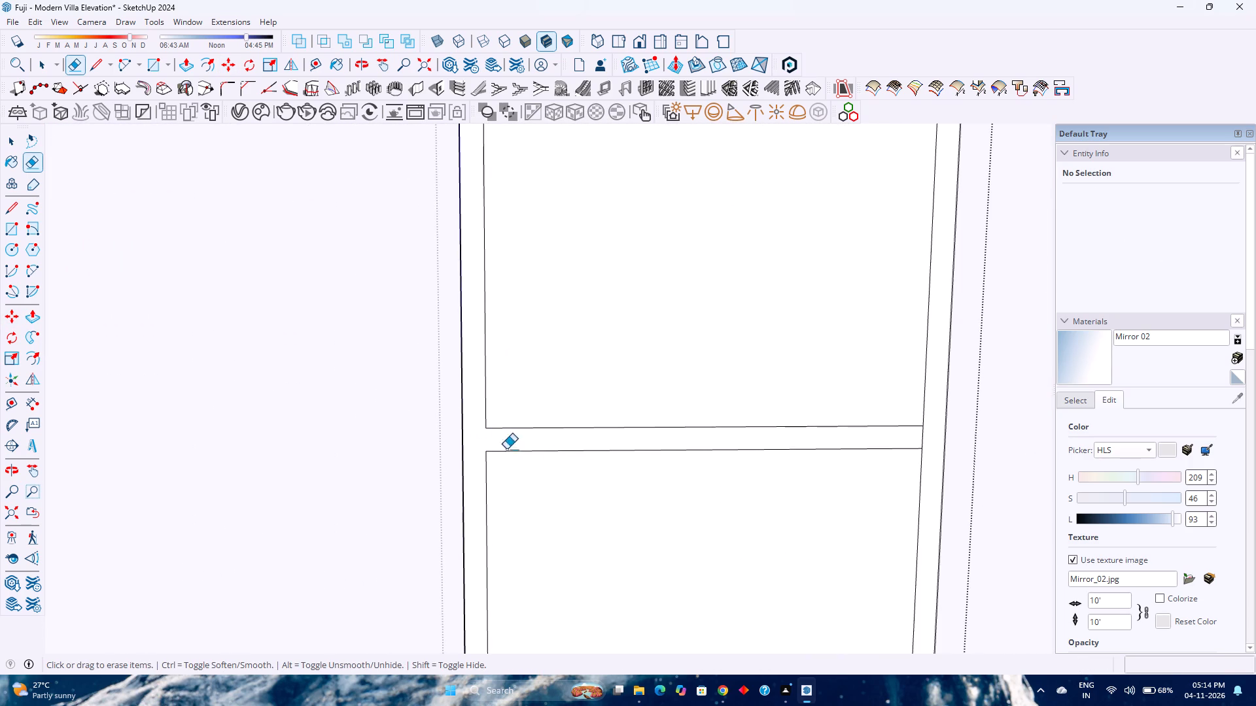
left_click(923, 439)
scroll(665, 470, "down", 8)
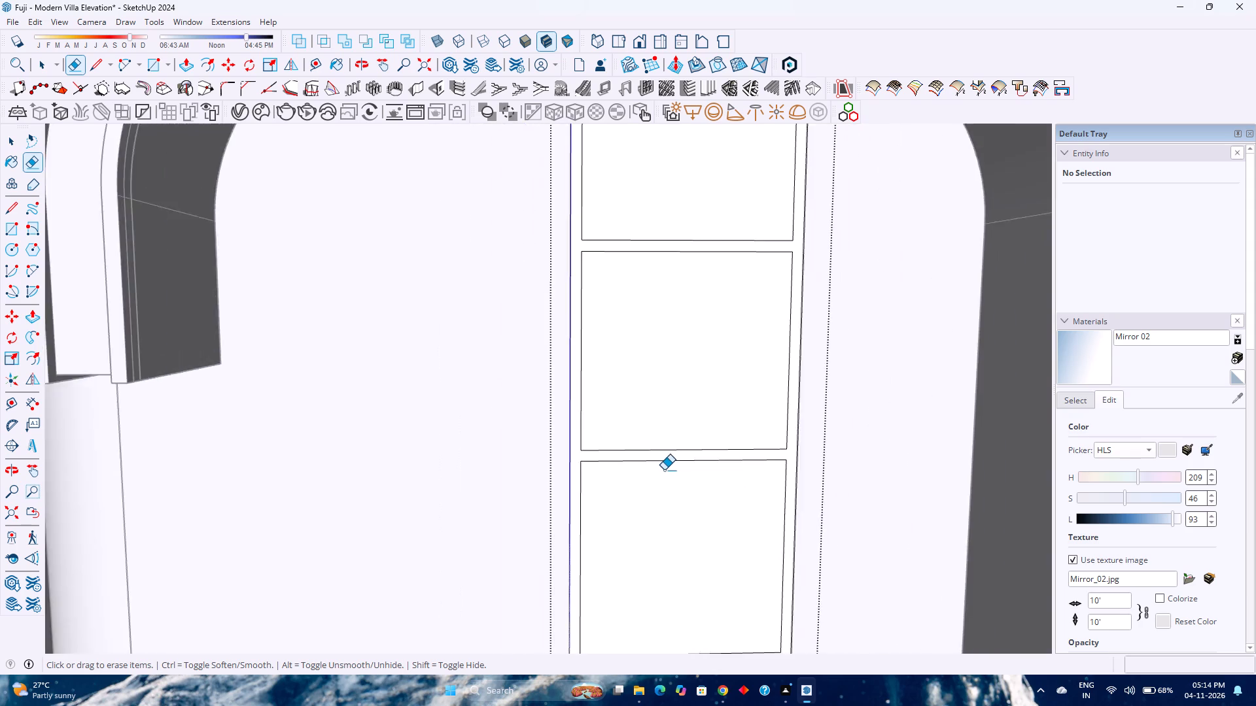
scroll(664, 470, "down", 4)
Group the window frame face together with its bounding edges.
key("space")
scroll(595, 505, "up", 7)
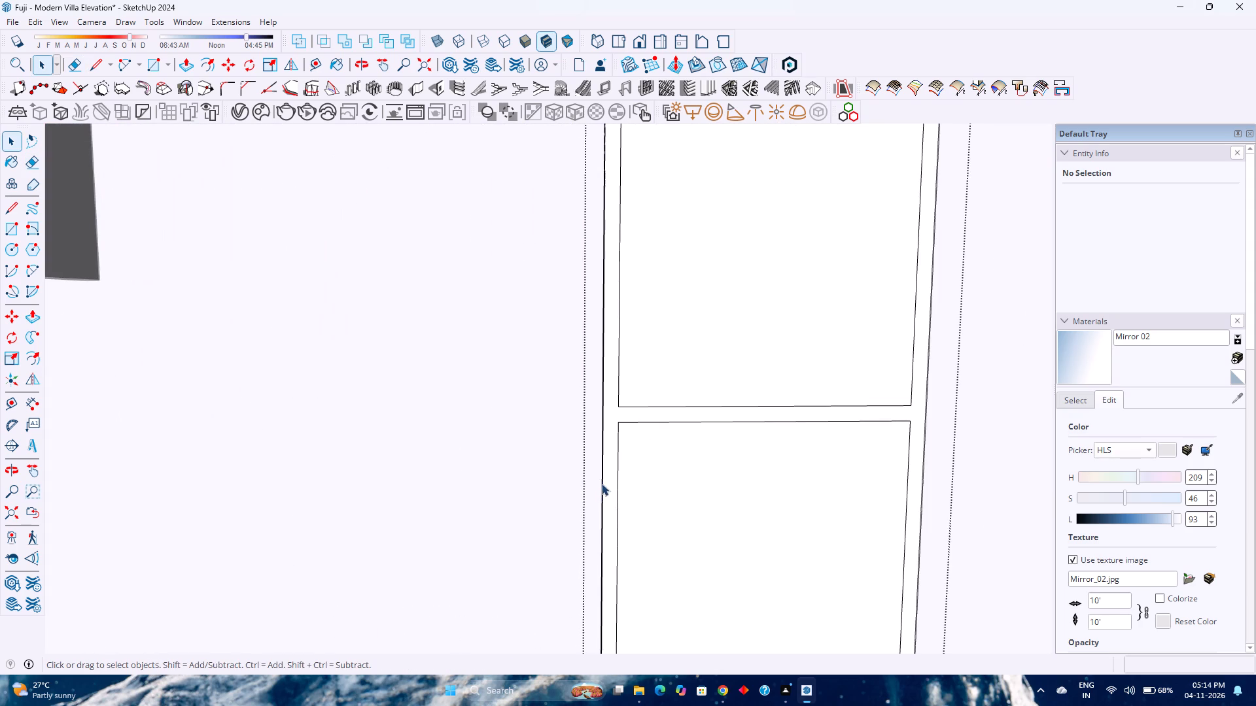
double_click(614, 475)
right_click(614, 475)
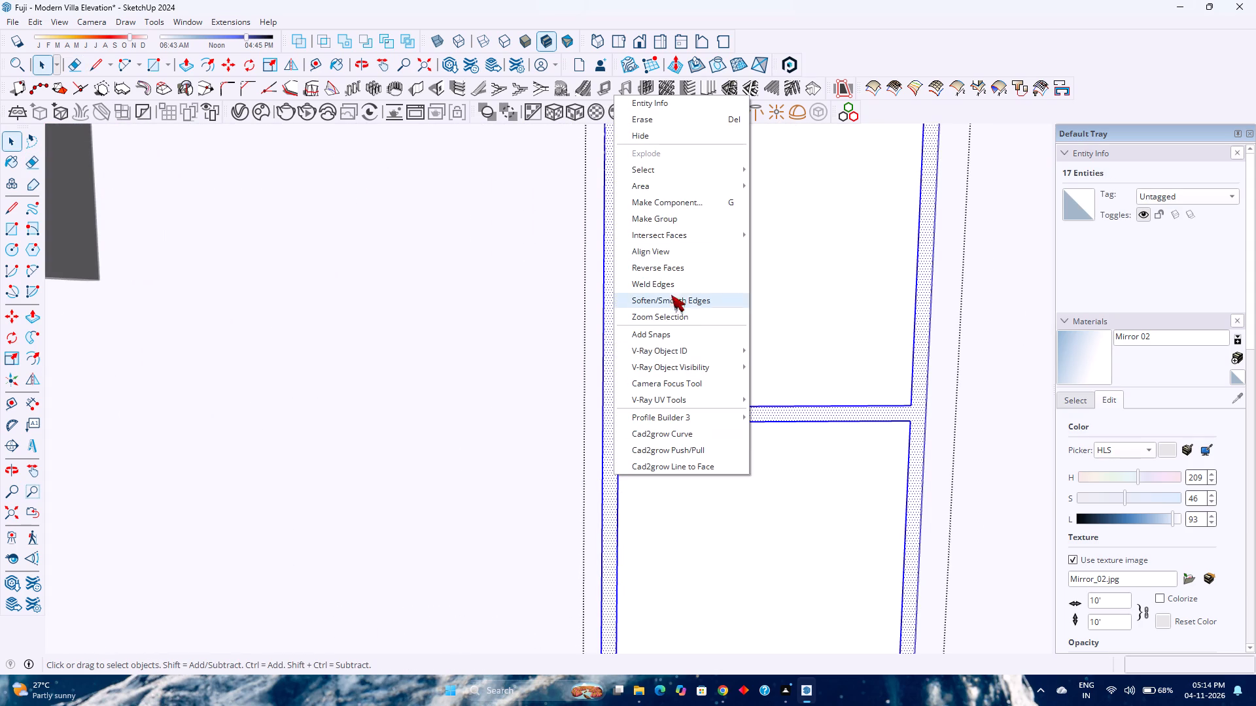
left_click(689, 220)
Delete the three loose pane faces inside the grouped window frame.
left_click(693, 278)
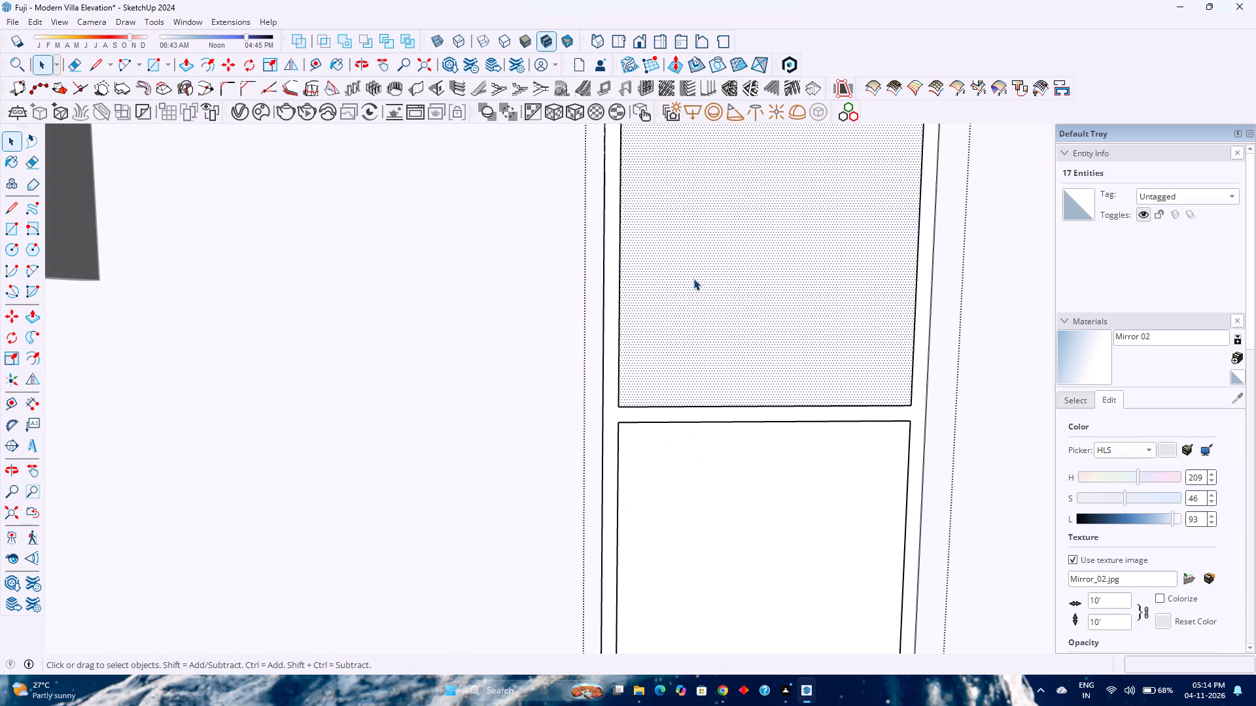
key("Delete")
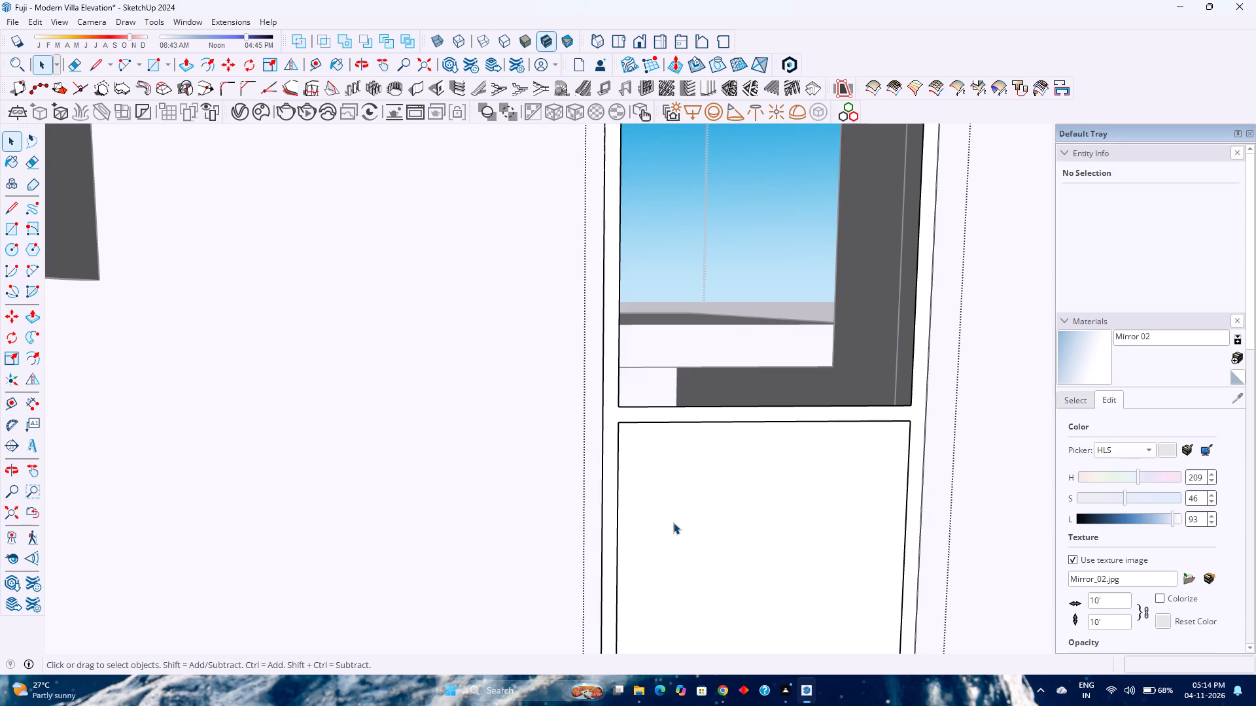
left_click(673, 522)
key("Delete")
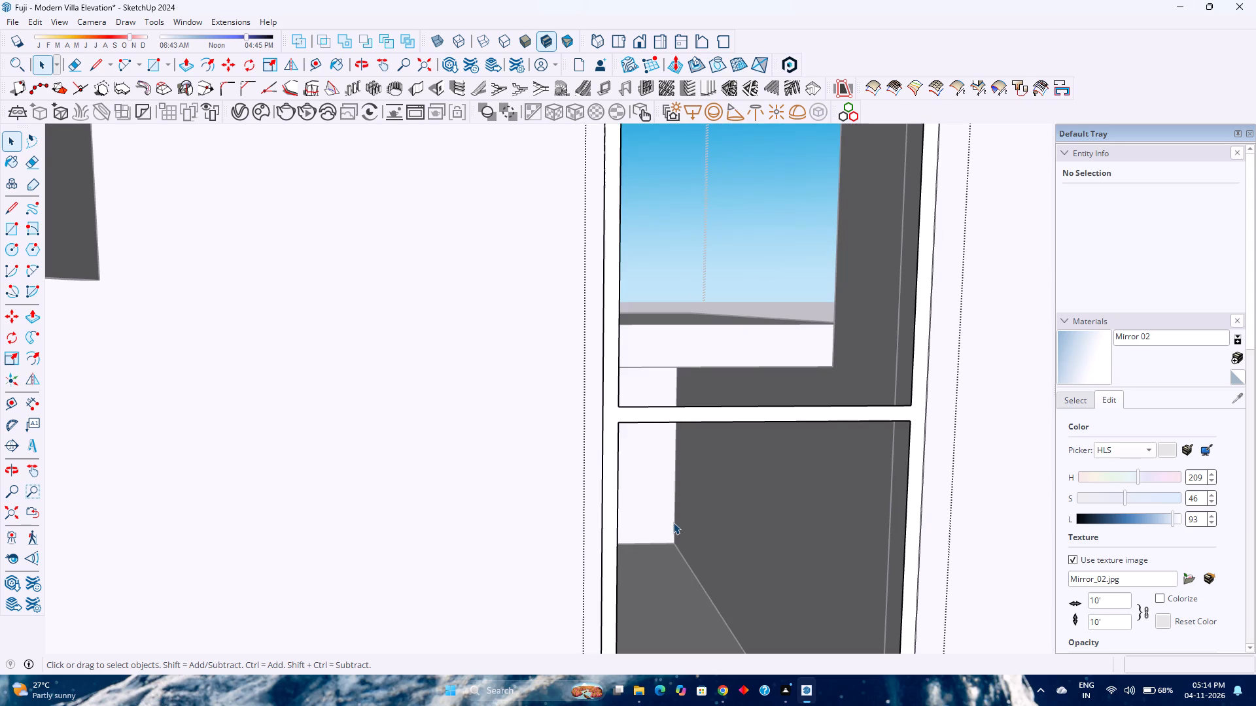
scroll(672, 613, "down", 4)
left_click(704, 403)
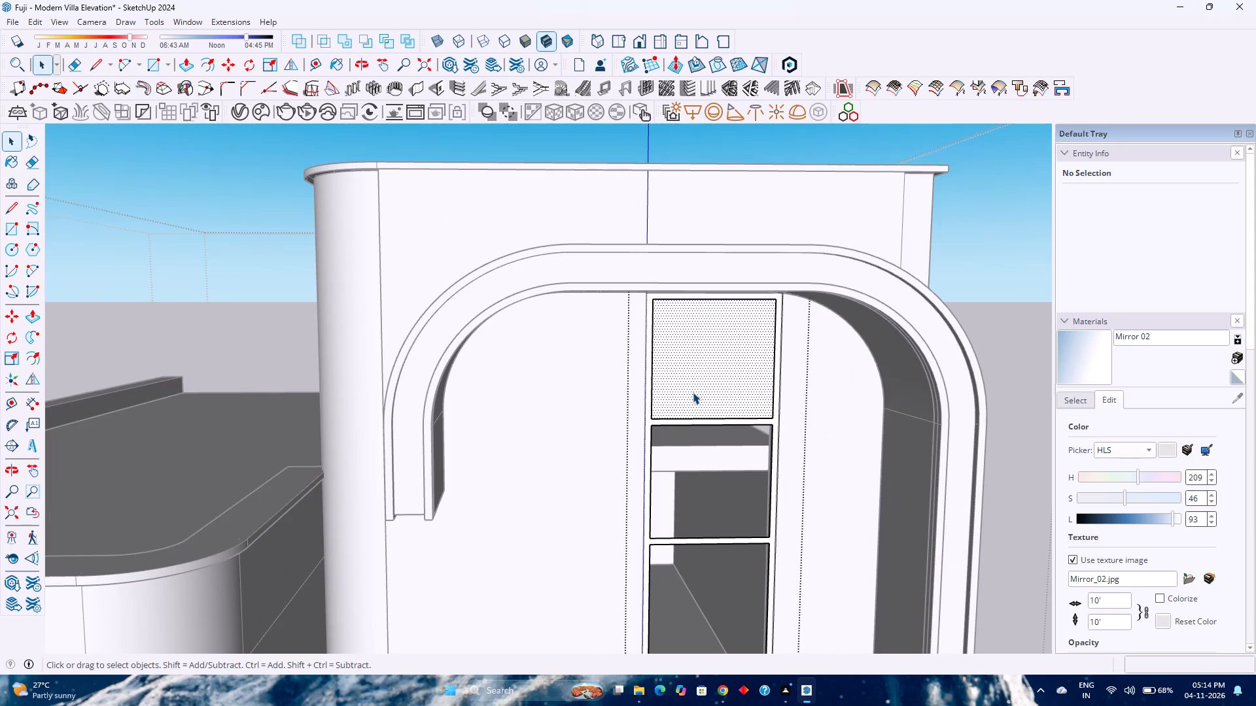
key("Delete")
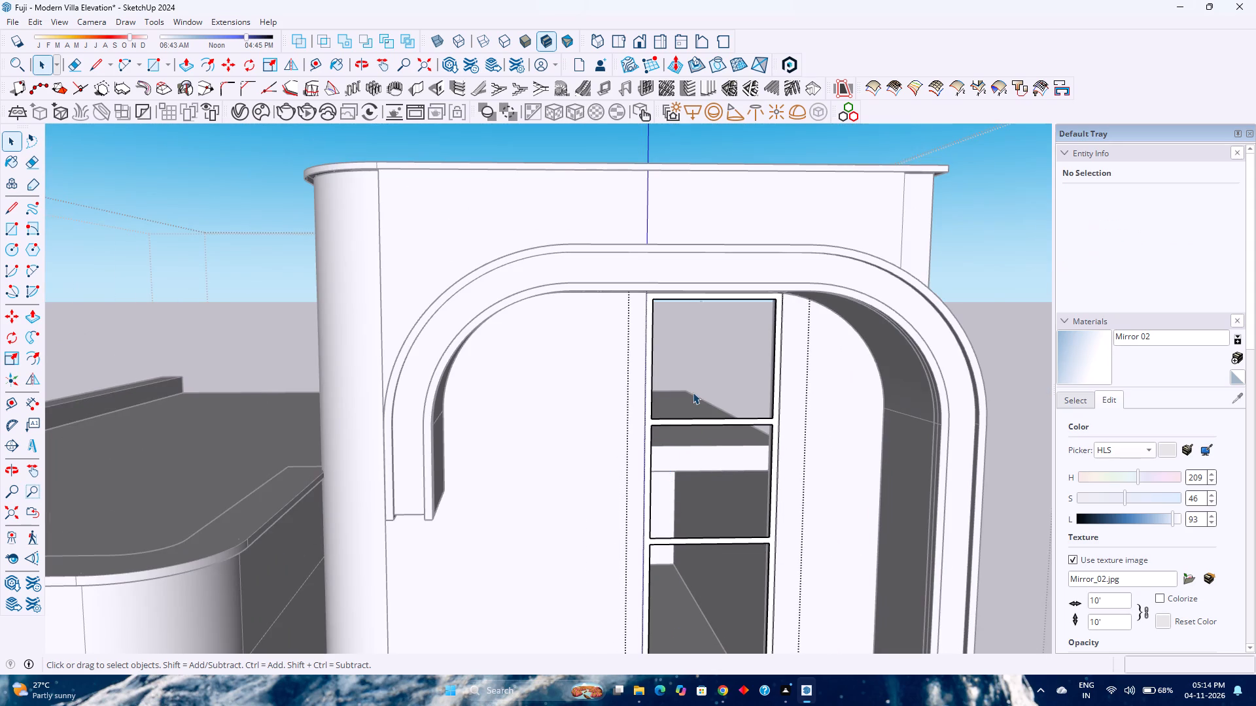
Open the frame group and extrude the frame face outward by 2".
scroll(663, 422, "up", 5)
double_click(645, 420)
scroll(645, 420, "up", 1)
right_click(645, 420)
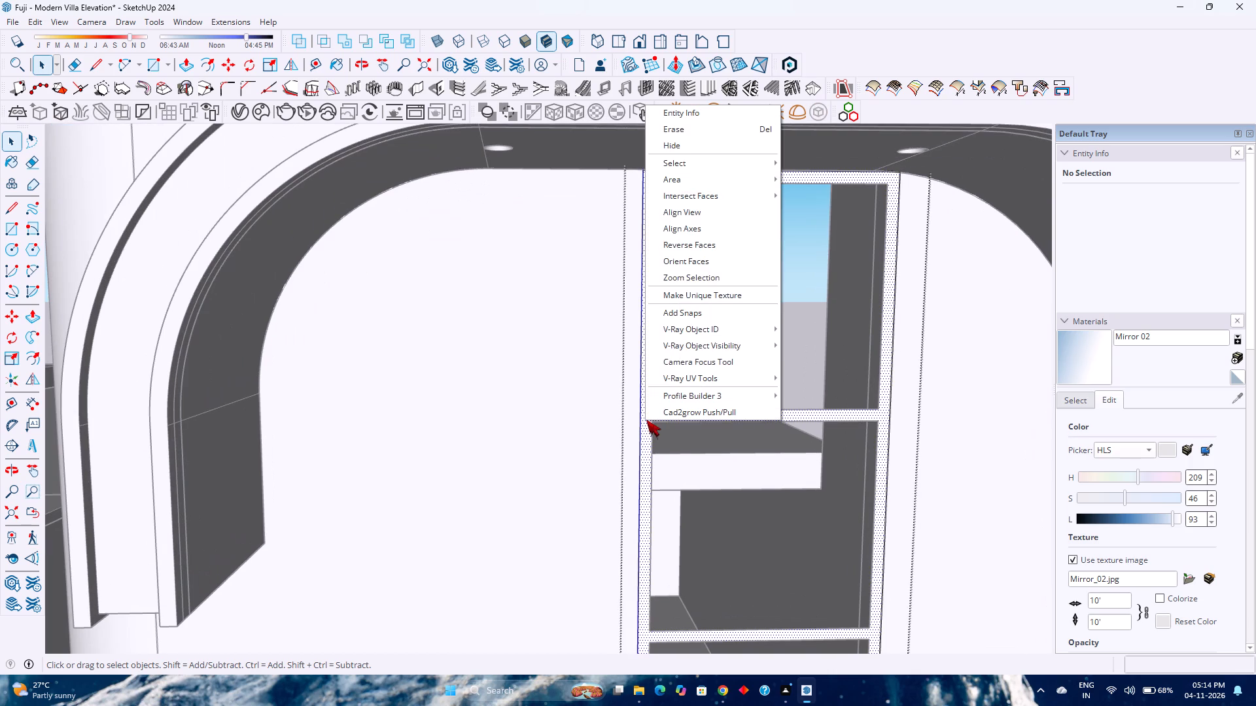
left_click(646, 429)
key("p")
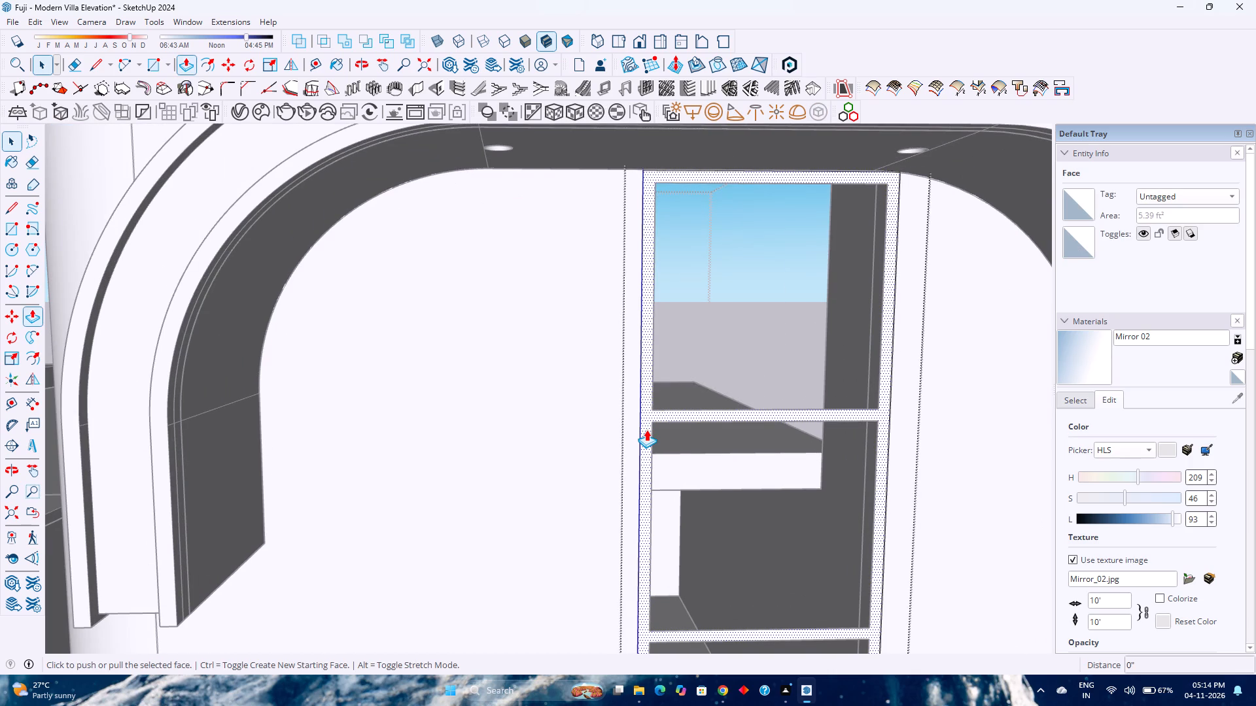
left_click(646, 429)
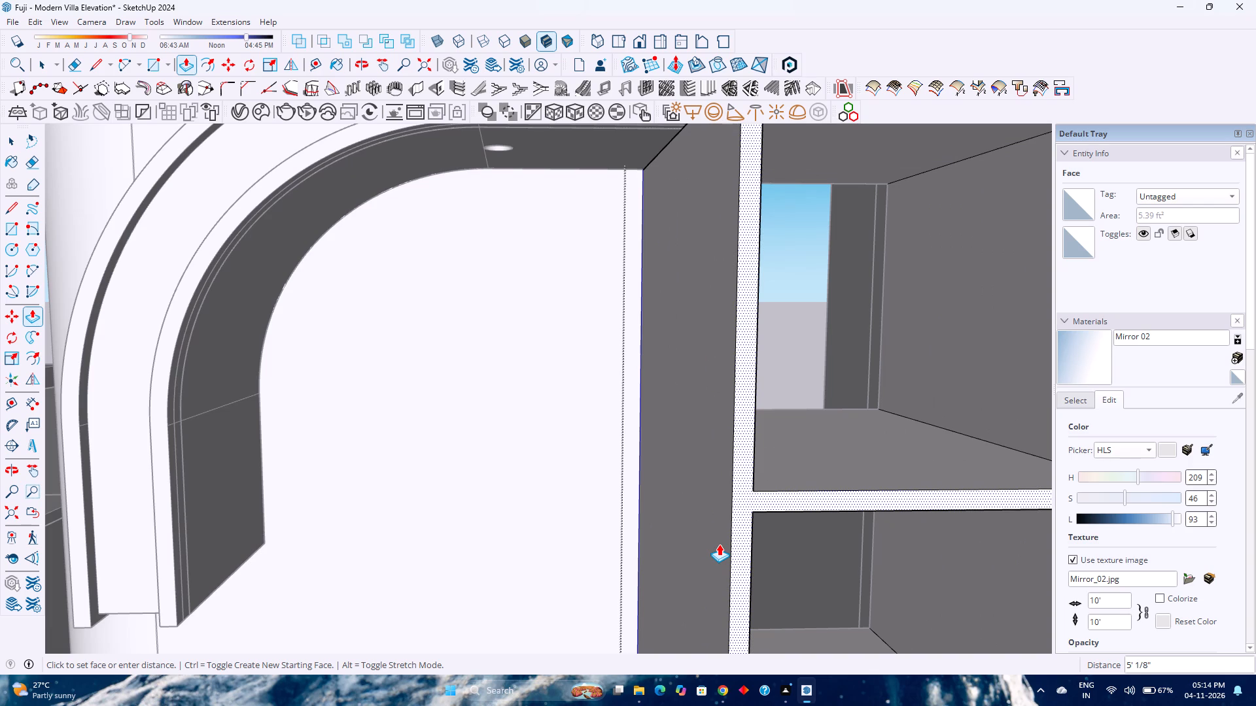
key("2")
key("Return")
scroll(719, 544, "up", 2)
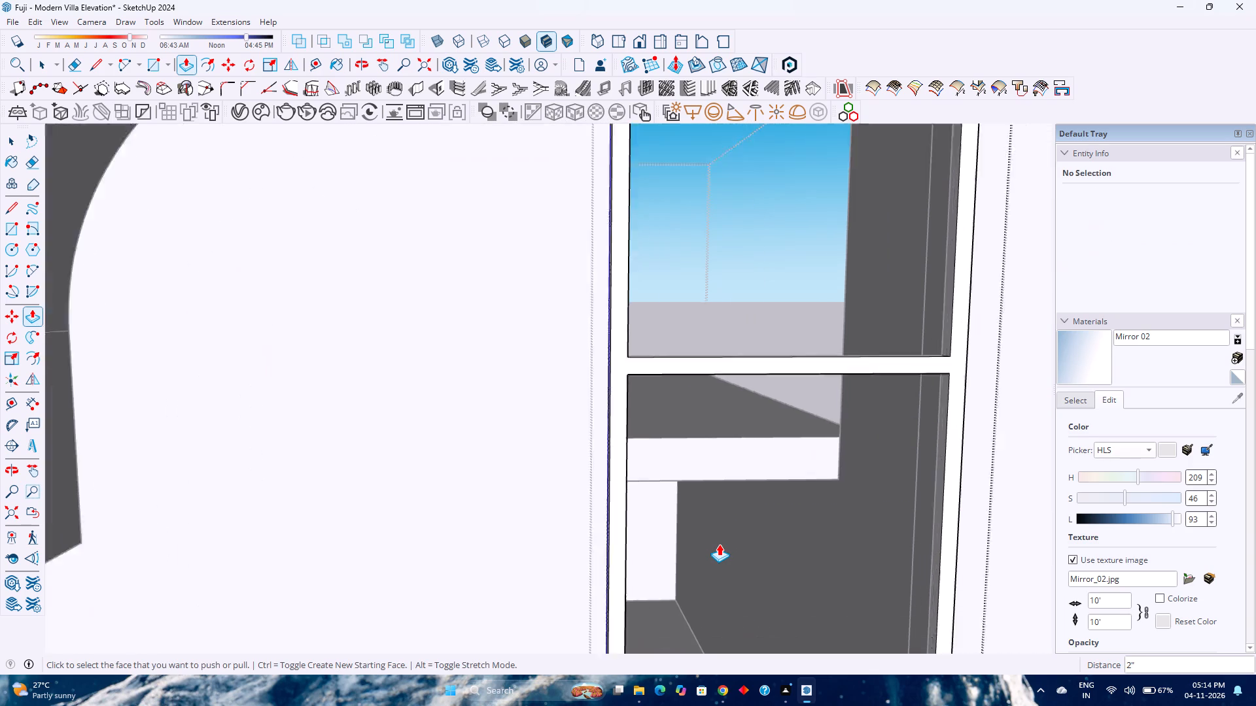
scroll(719, 544, "up", 2)
scroll(708, 577, "down", 2)
scroll(423, 456, "down", 2)
scroll(214, 263, "down", 3)
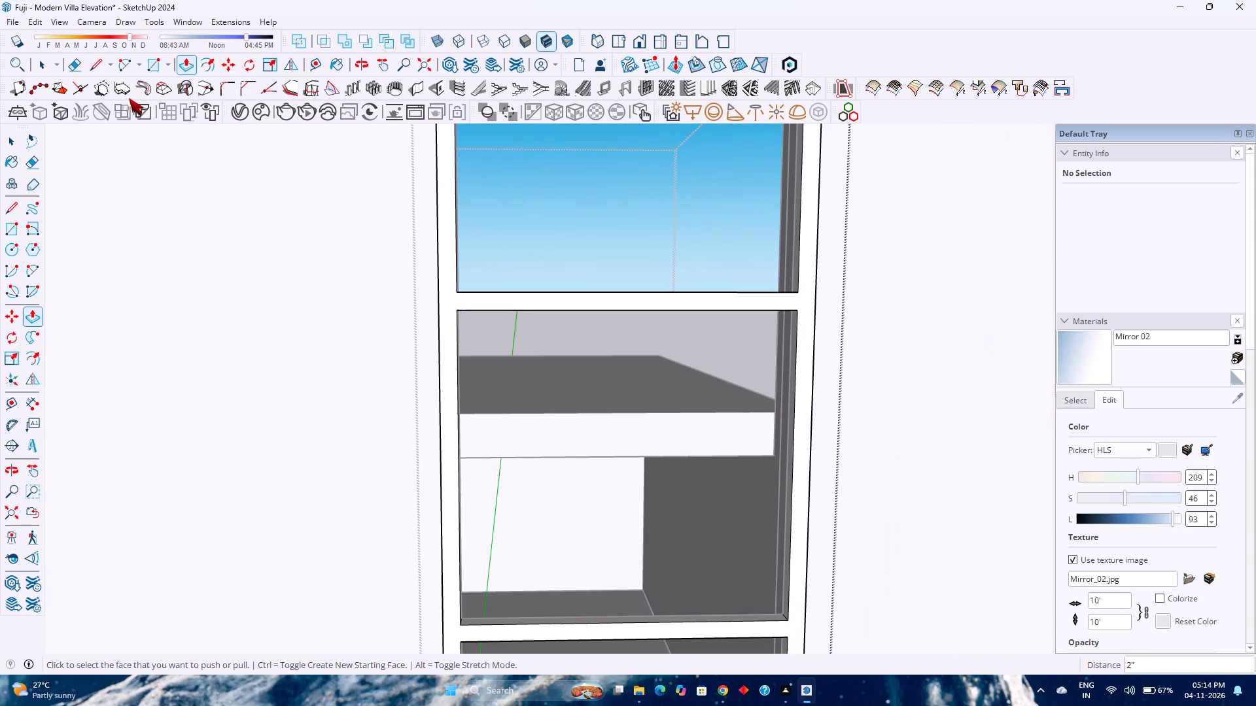
Draw a 3' 2" by about 2' 11 15/16" rectangle filling the middle pane opening and make it a group.
left_click(150, 66)
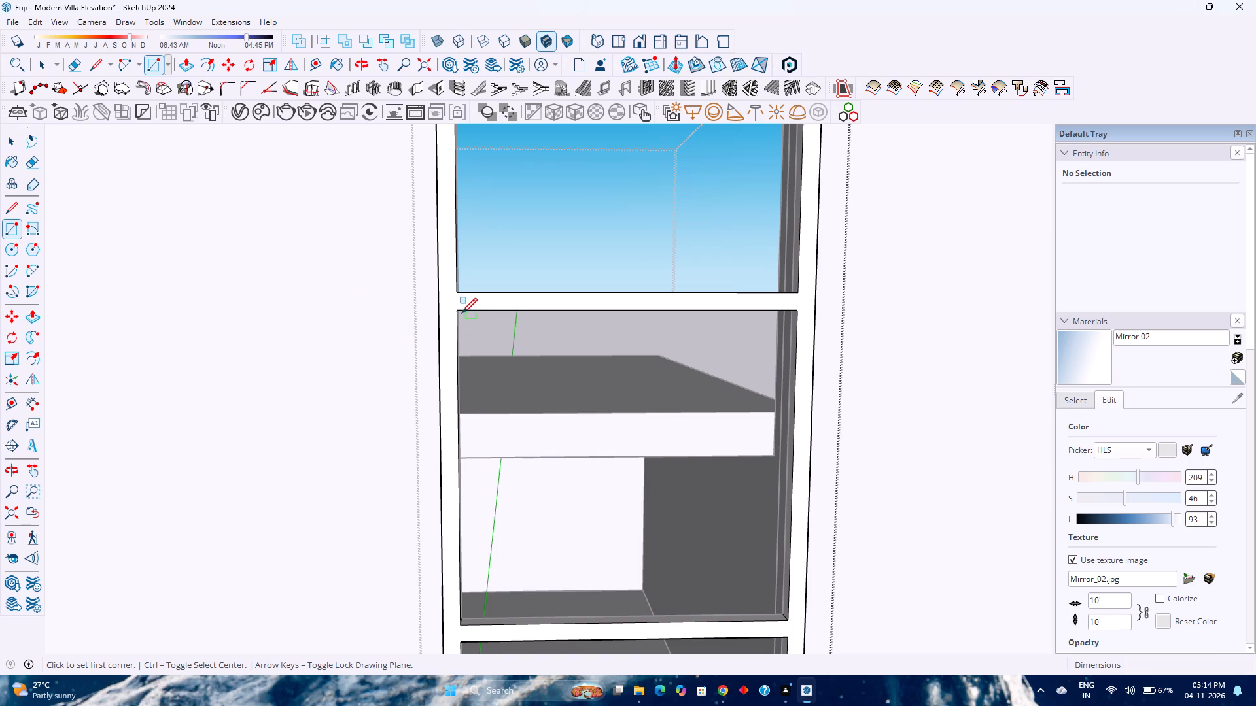
left_click(461, 312)
left_click(791, 620)
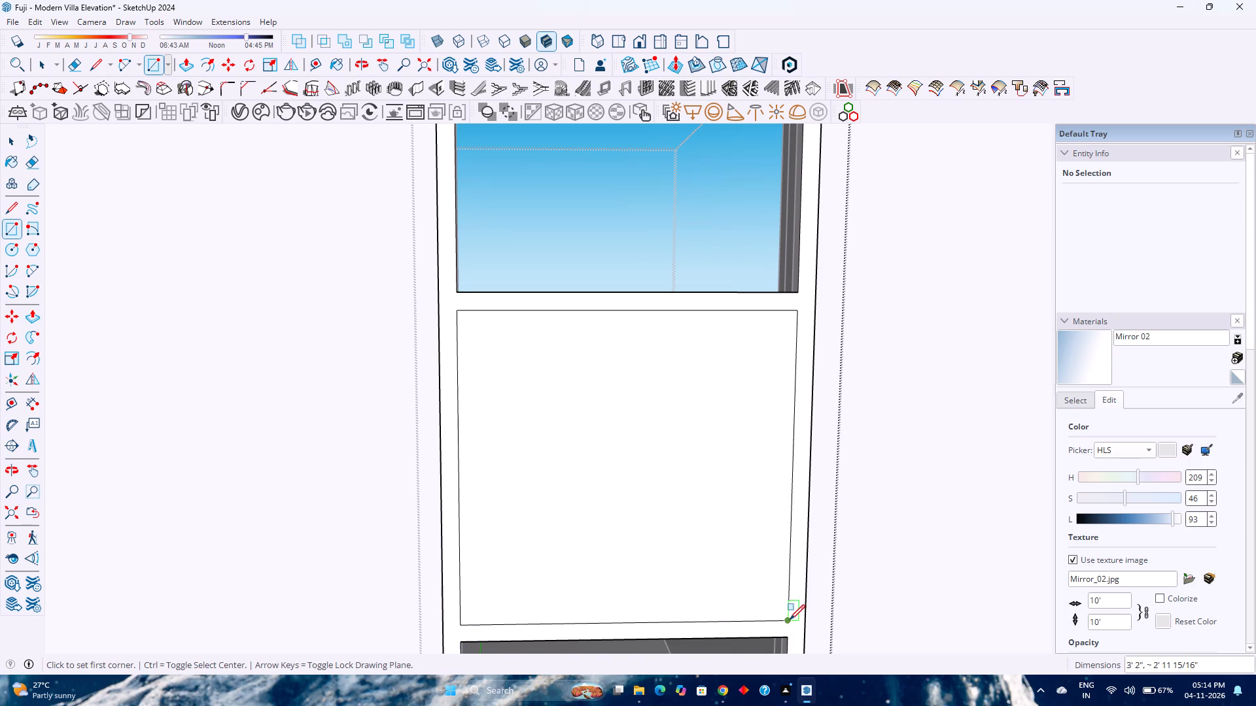
key("space")
double_click(652, 508)
right_click(652, 508)
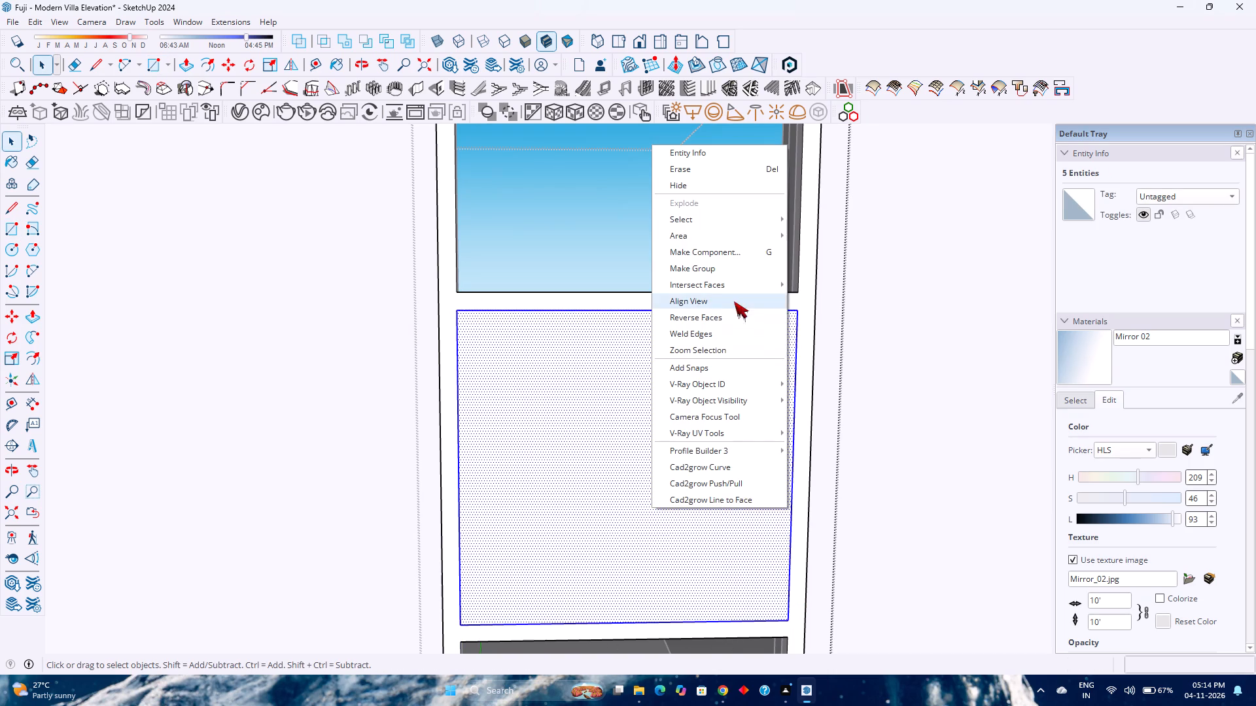
left_click(722, 269)
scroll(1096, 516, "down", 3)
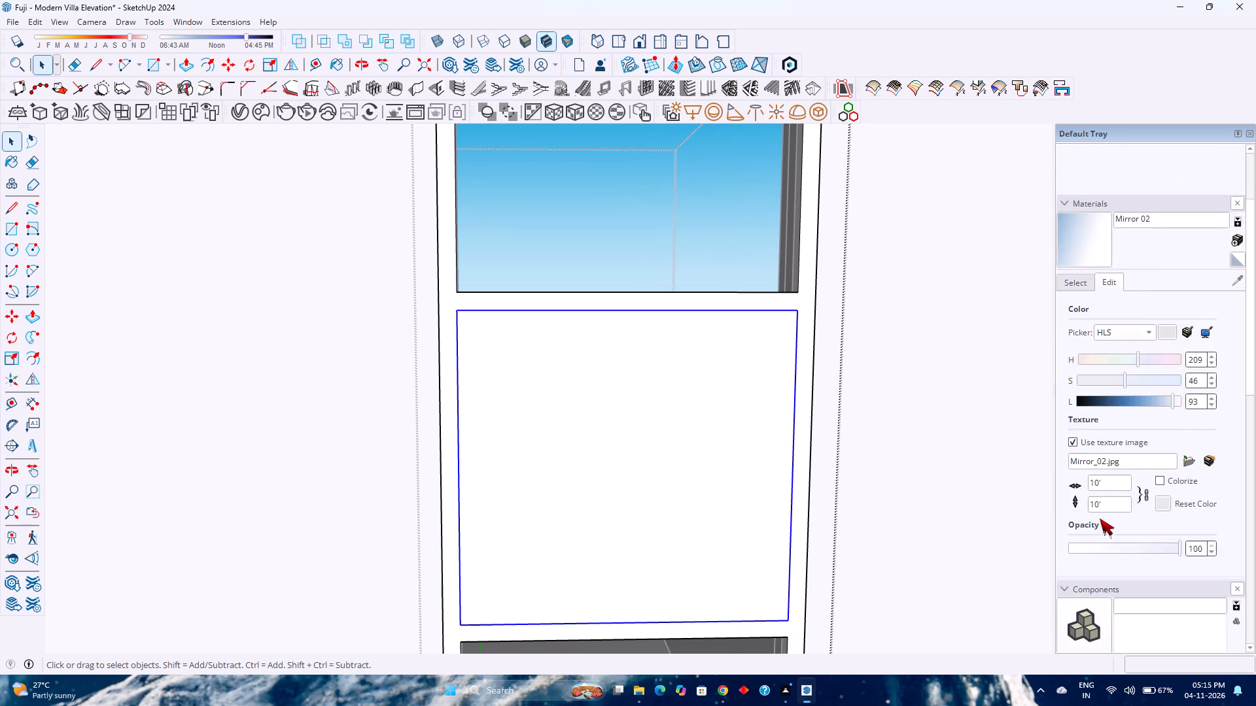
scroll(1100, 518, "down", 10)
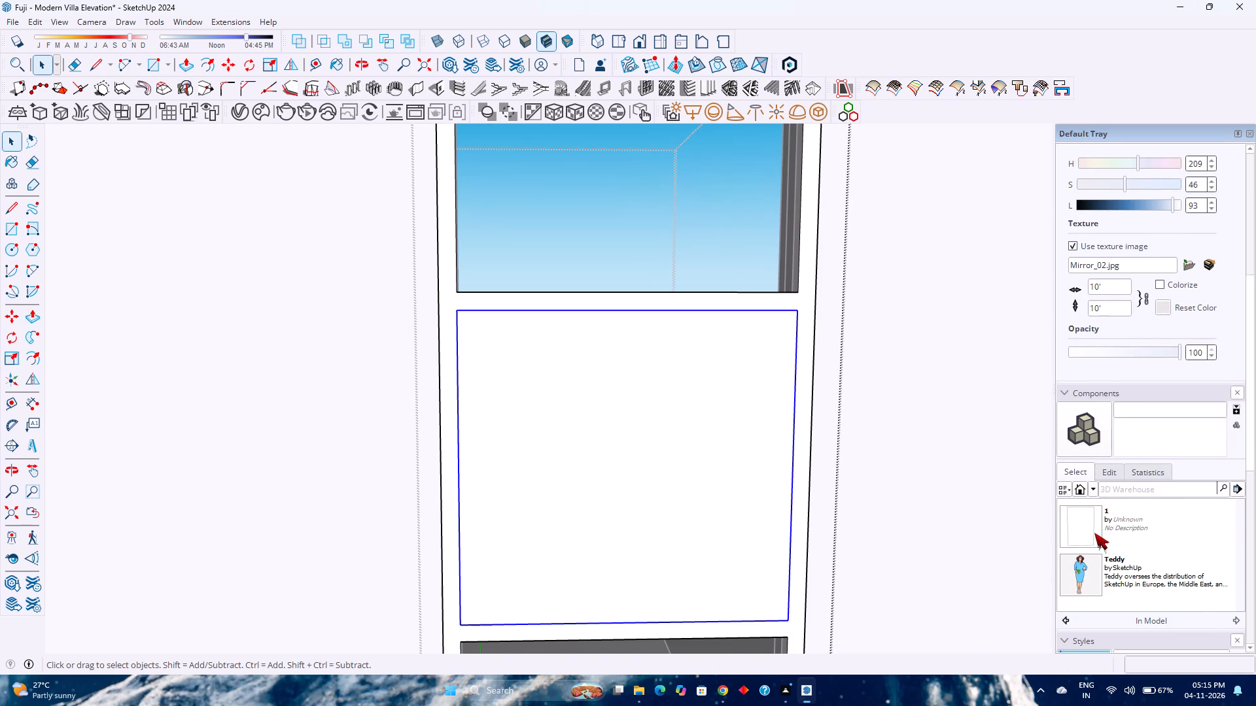
Convert the middle pane group into a component named 1, replacing the existing definition of that name.
scroll(1130, 562, "down", 1)
right_click(604, 467)
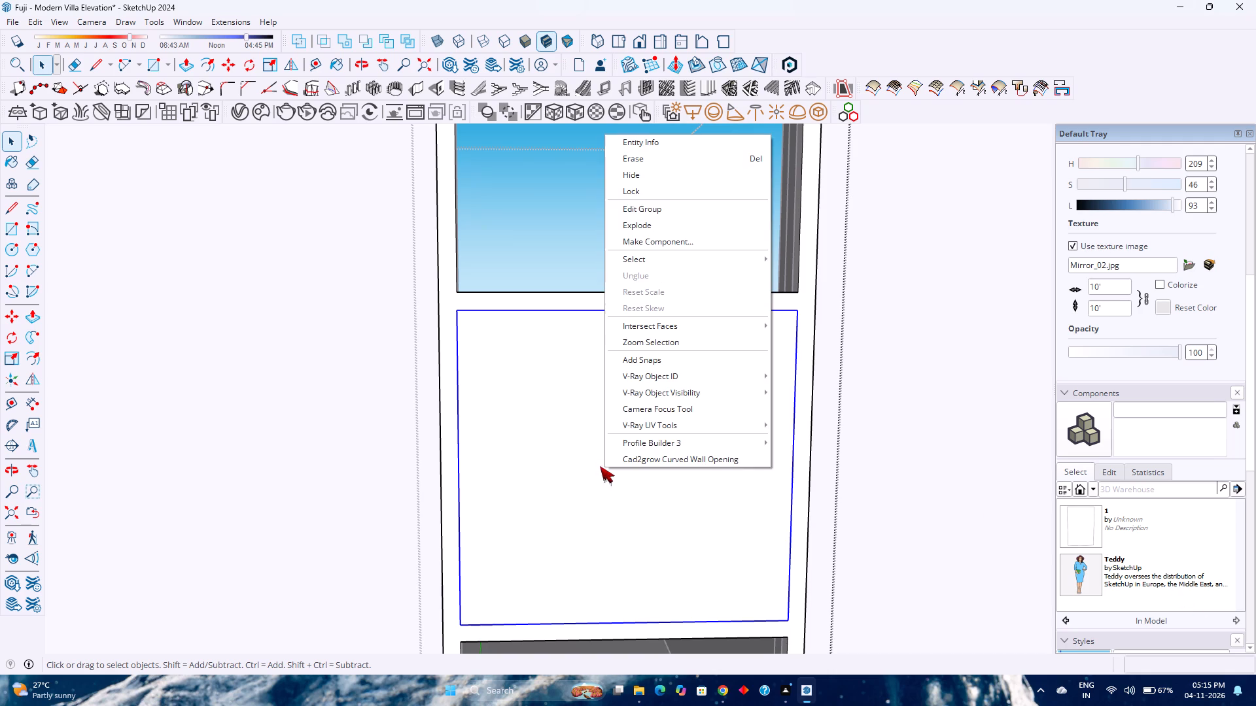
left_click(646, 239)
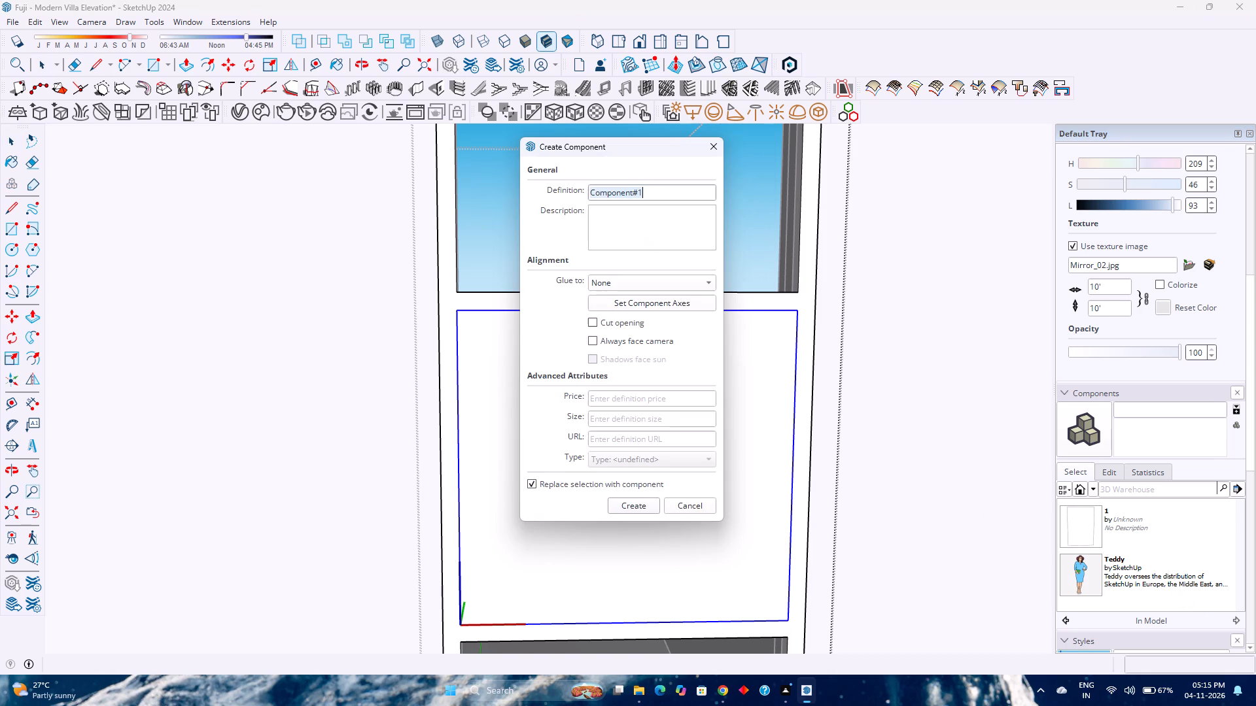
key("1")
key("Return")
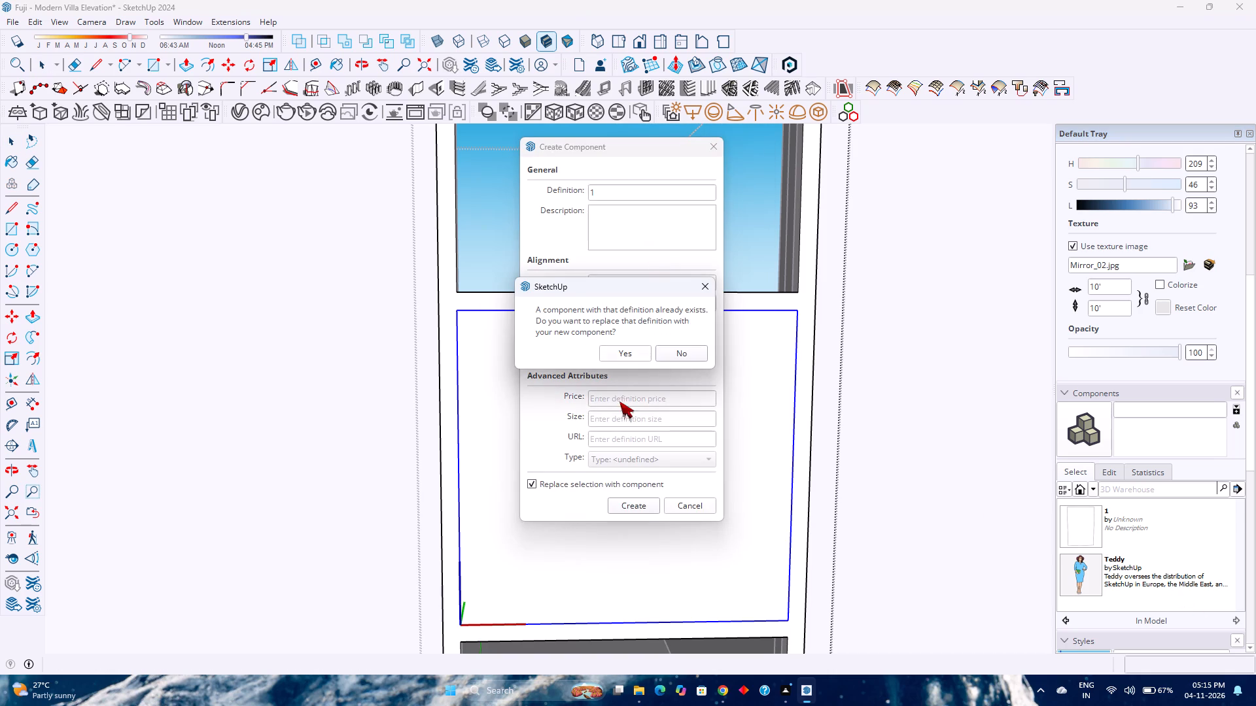
left_click(608, 354)
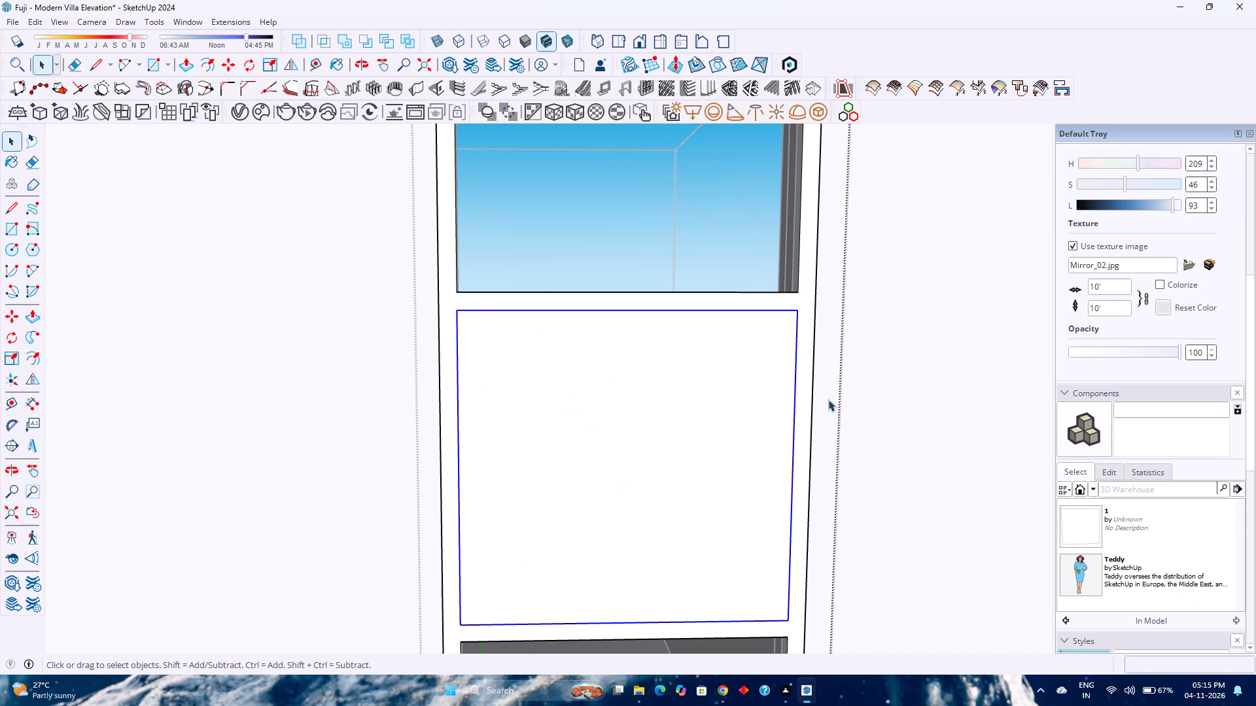
Copy the middle pane component down into the bottom opening and stretch its height by about 1.03 to fill it.
scroll(1100, 504, "up", 15)
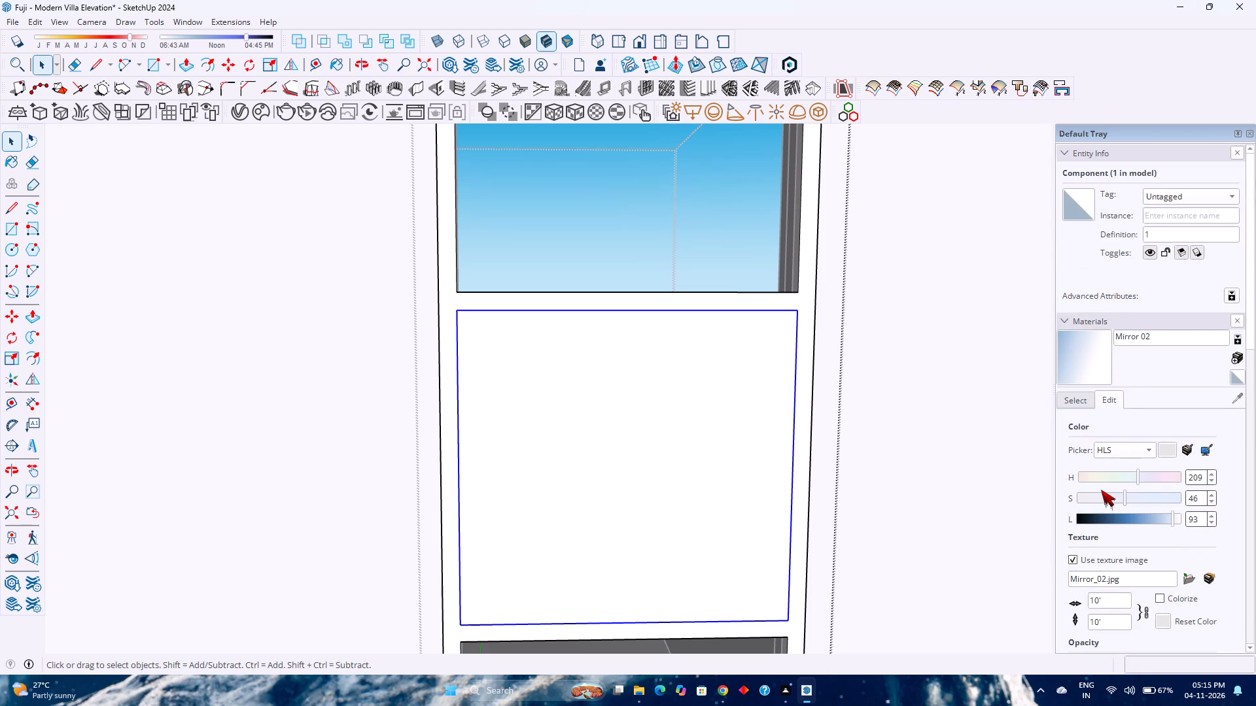
scroll(693, 371, "down", 8)
key("m")
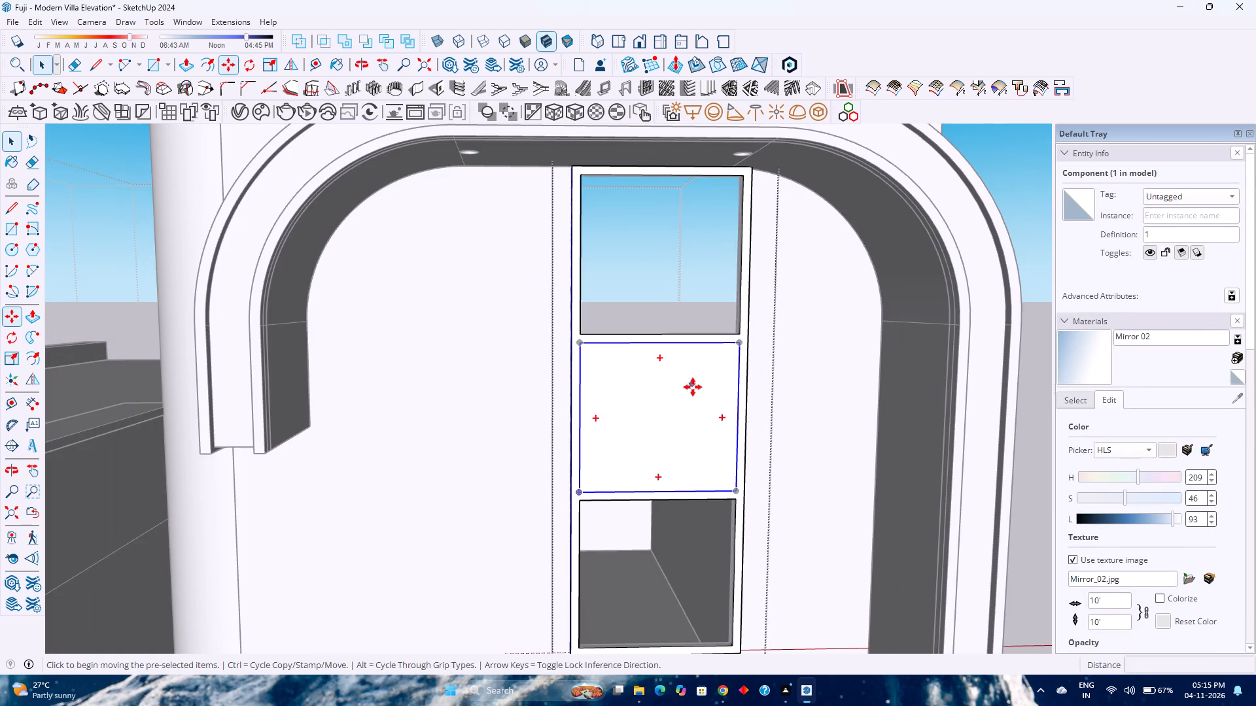
left_click(739, 491)
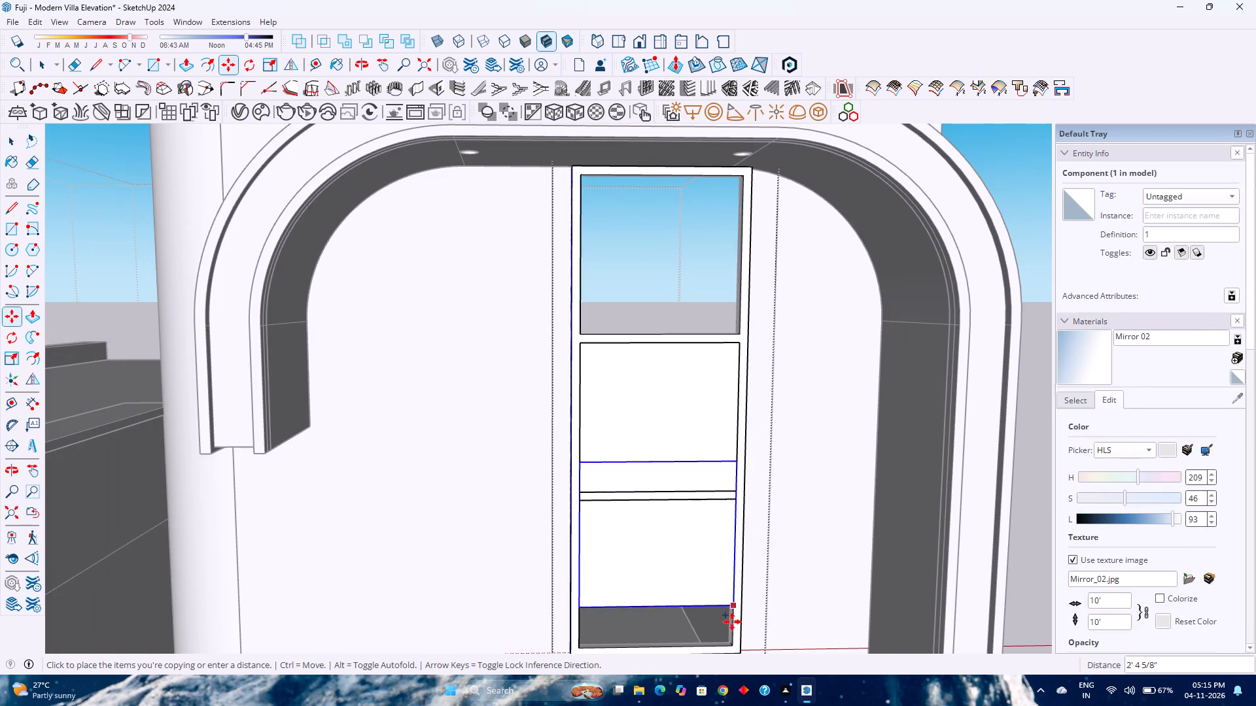
left_click(732, 645)
key("s")
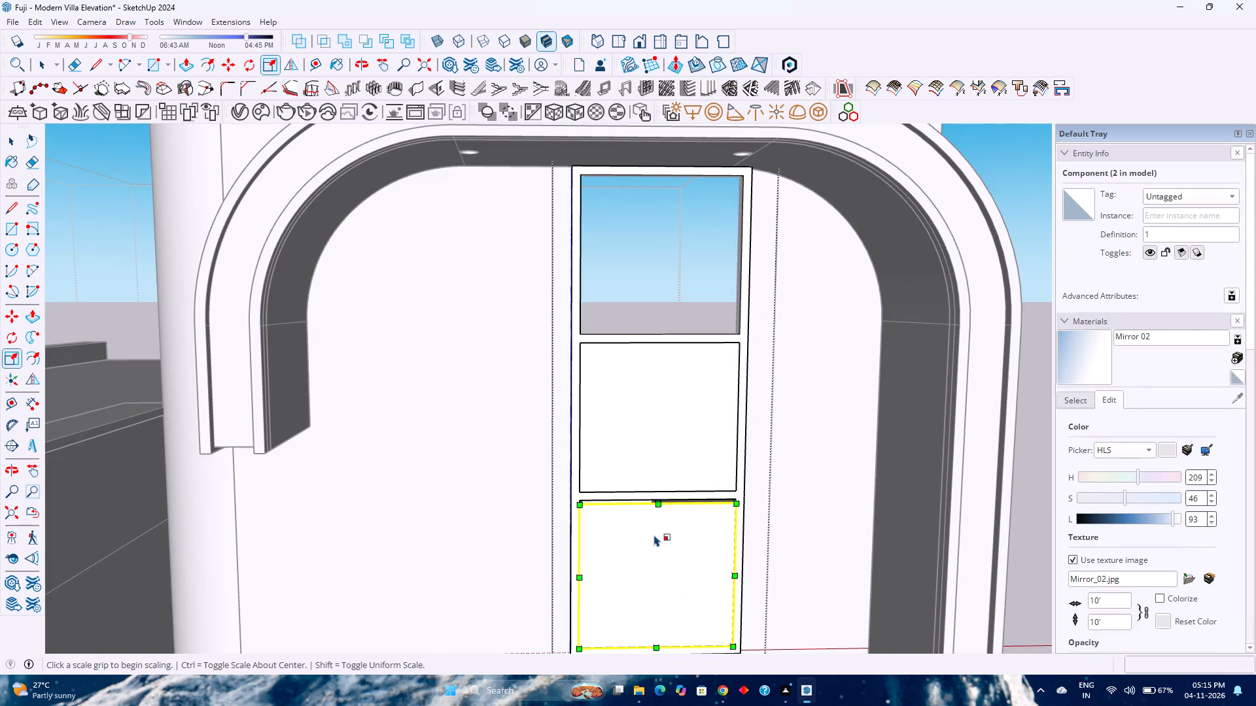
left_click(659, 507)
left_click(654, 500)
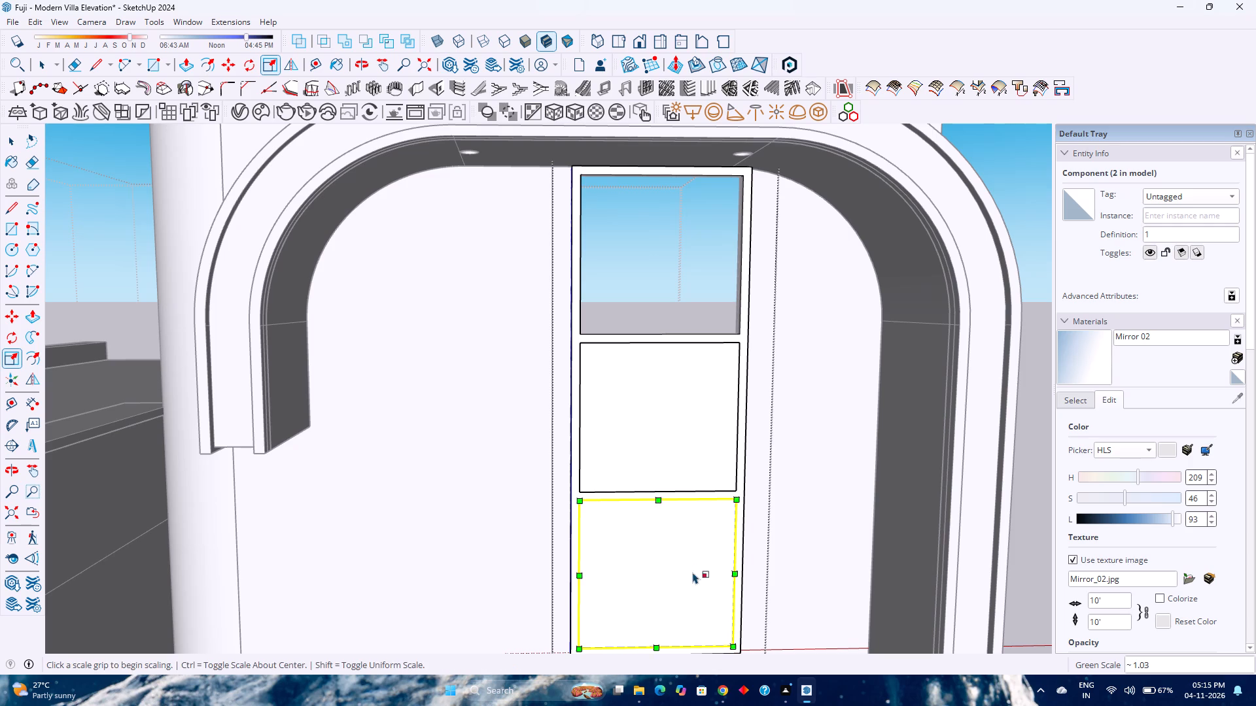
Copy the bottom pane up about 6' 4 15/16" to fill the top window opening.
key("m")
left_click(733, 646)
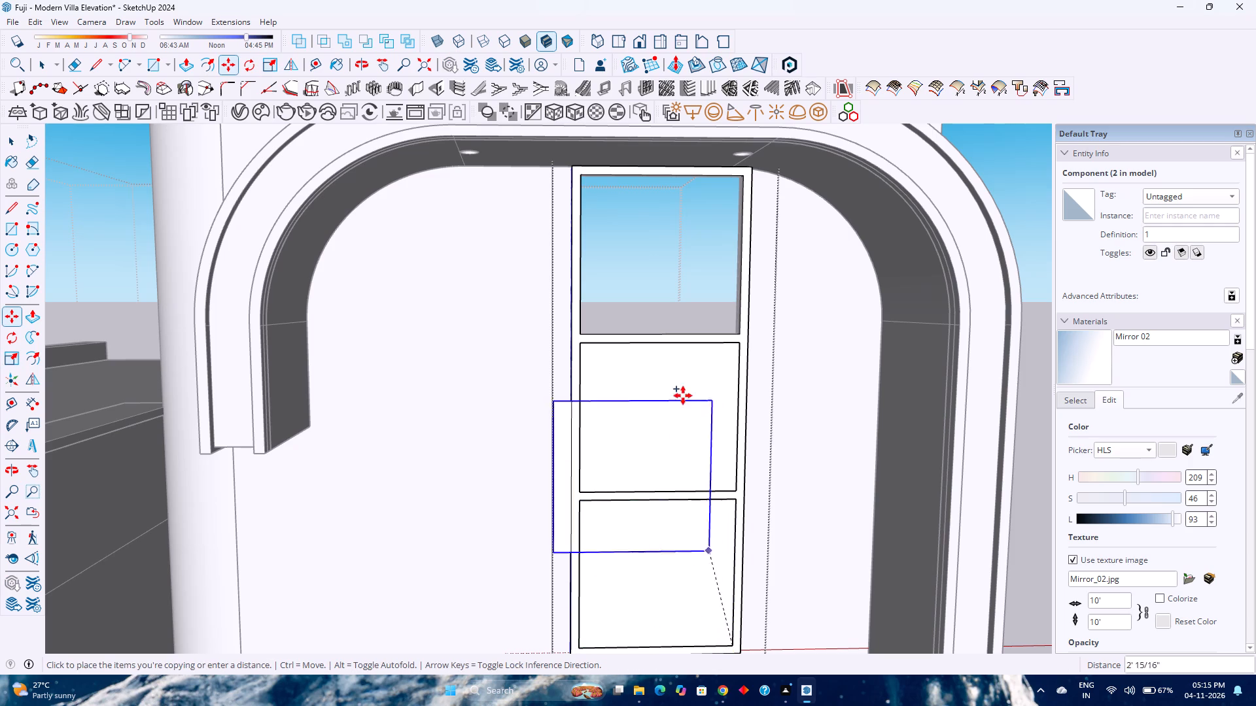
left_click(739, 329)
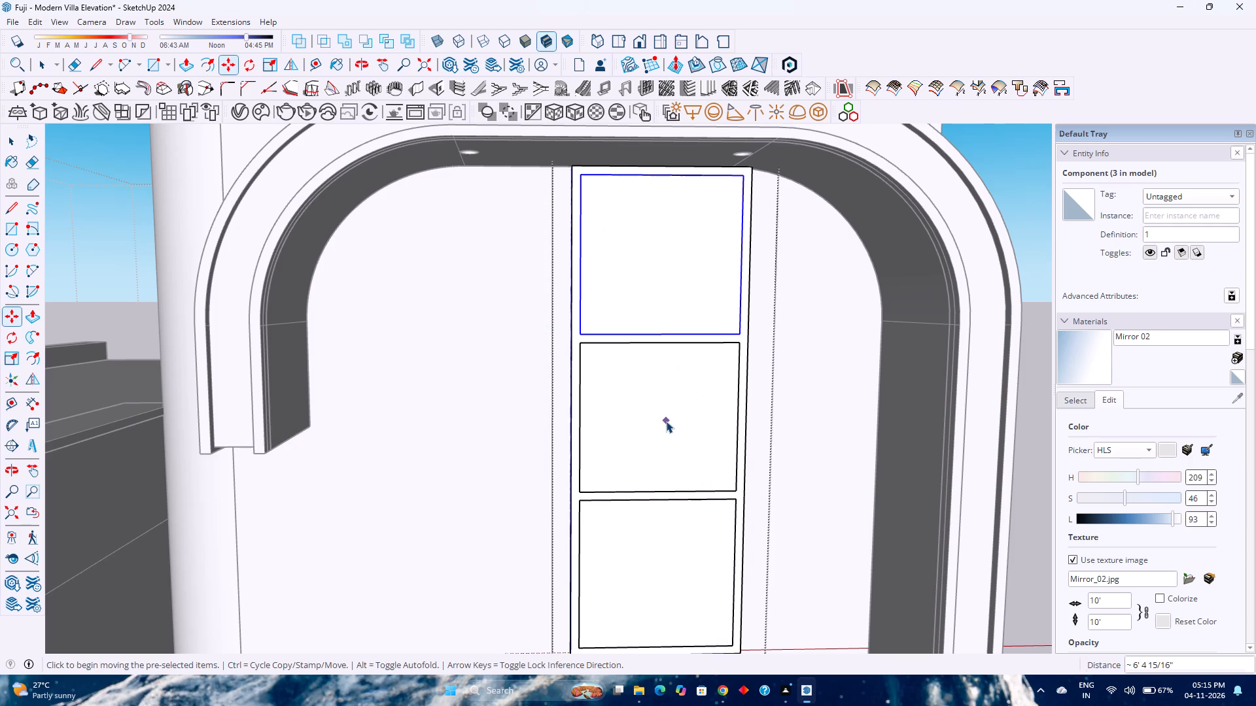
key("space")
Paint all three window panes with the Mirror 02 material.
left_click(666, 421)
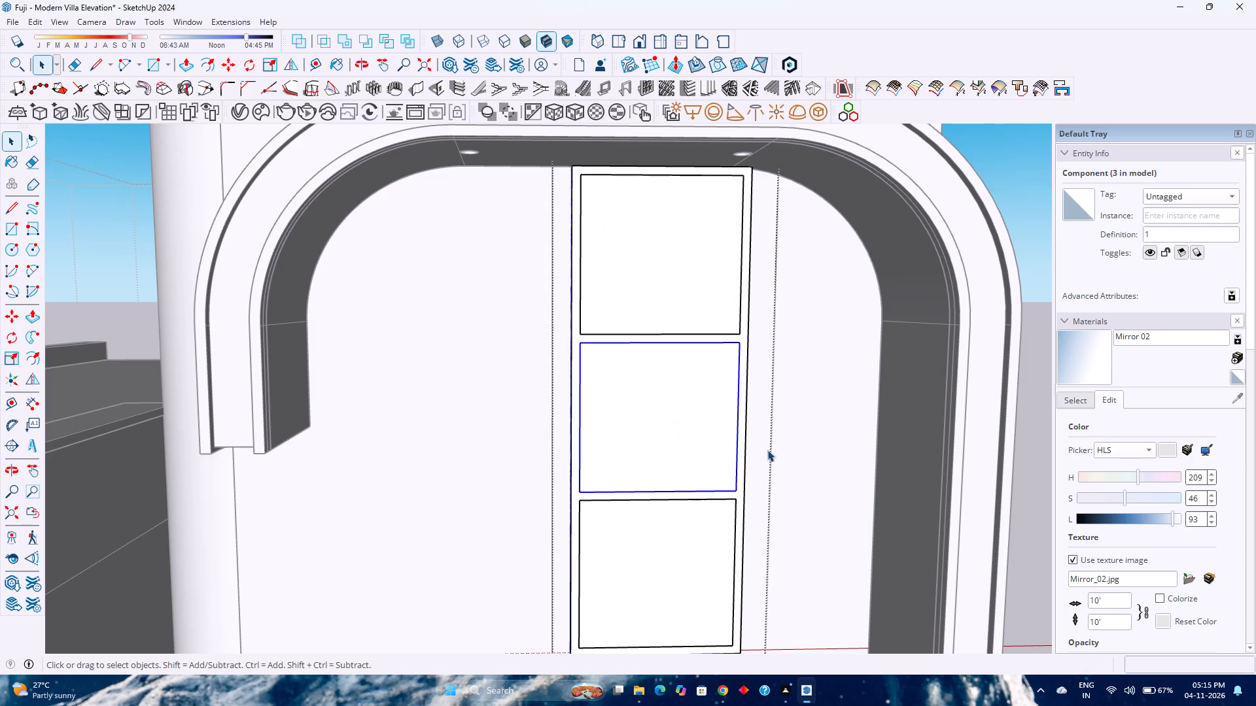
left_click(1074, 363)
left_click(629, 428)
left_click(627, 294)
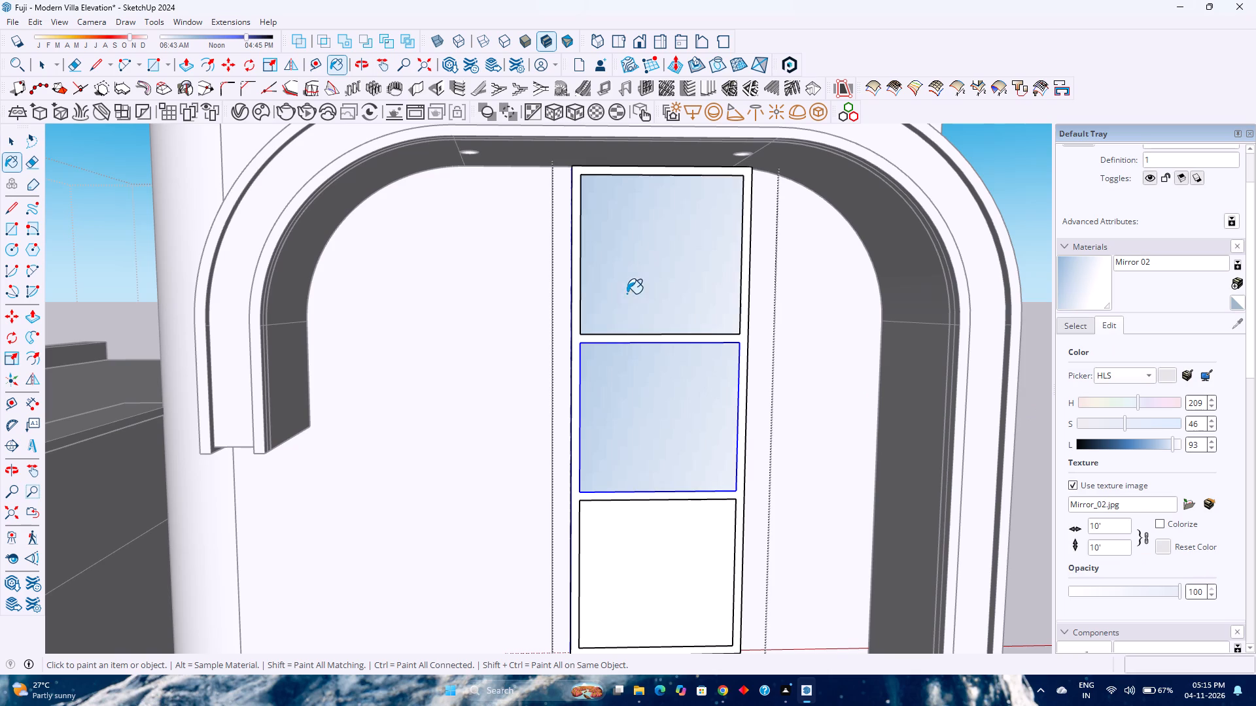
left_click(610, 554)
Open the bottom pane component for editing and extrude its face 12 mm to give the glass thickness.
scroll(661, 533, "down", 6)
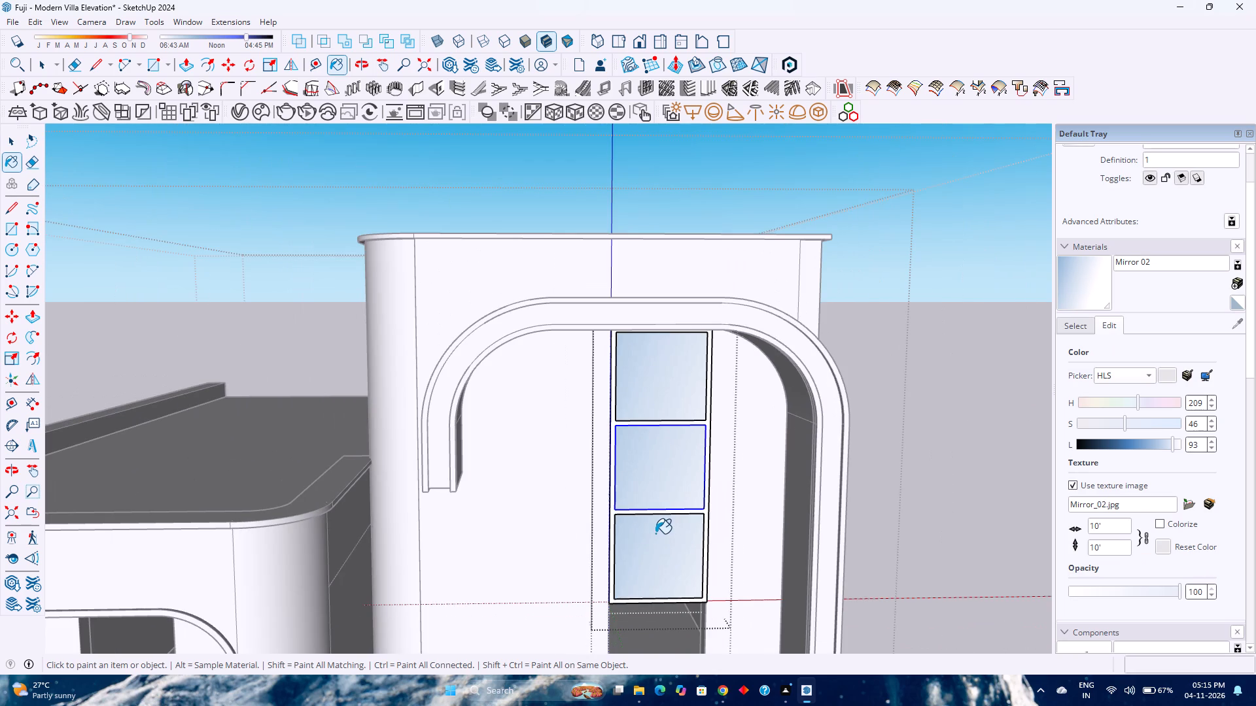
key("space")
double_click(655, 537)
scroll(655, 537, "up", 6)
key("p")
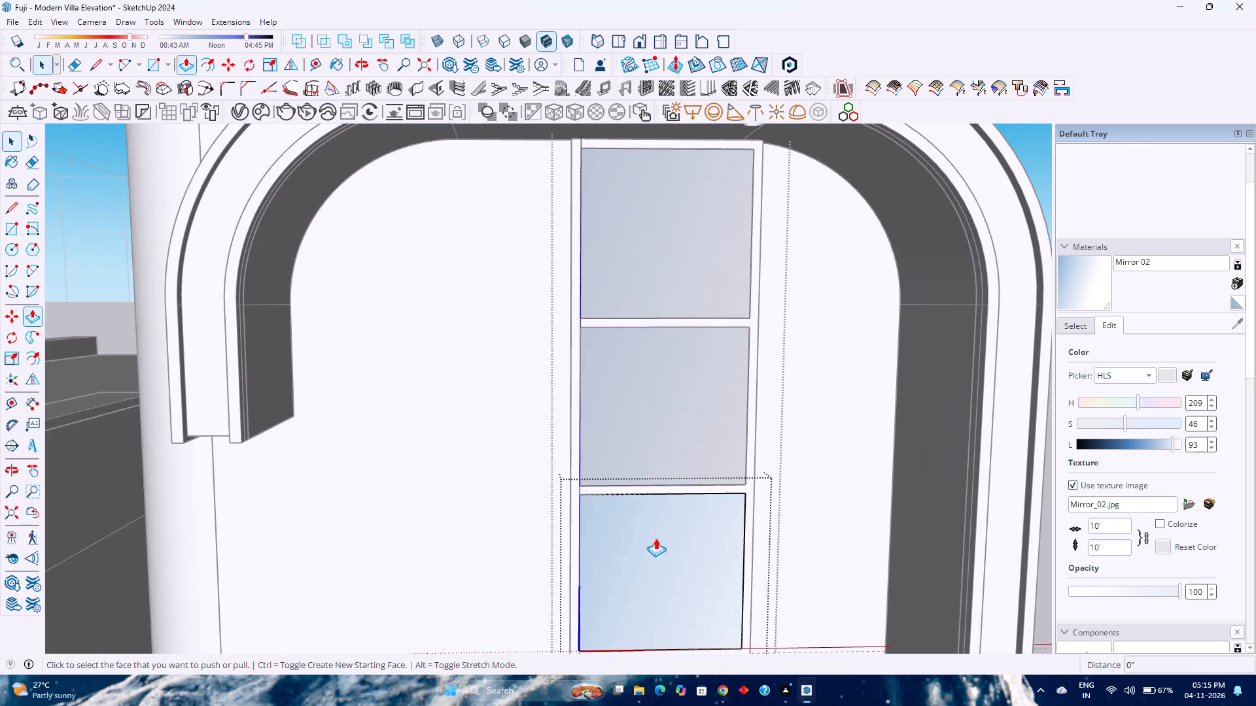
left_click(655, 538)
type("12")
key("m")
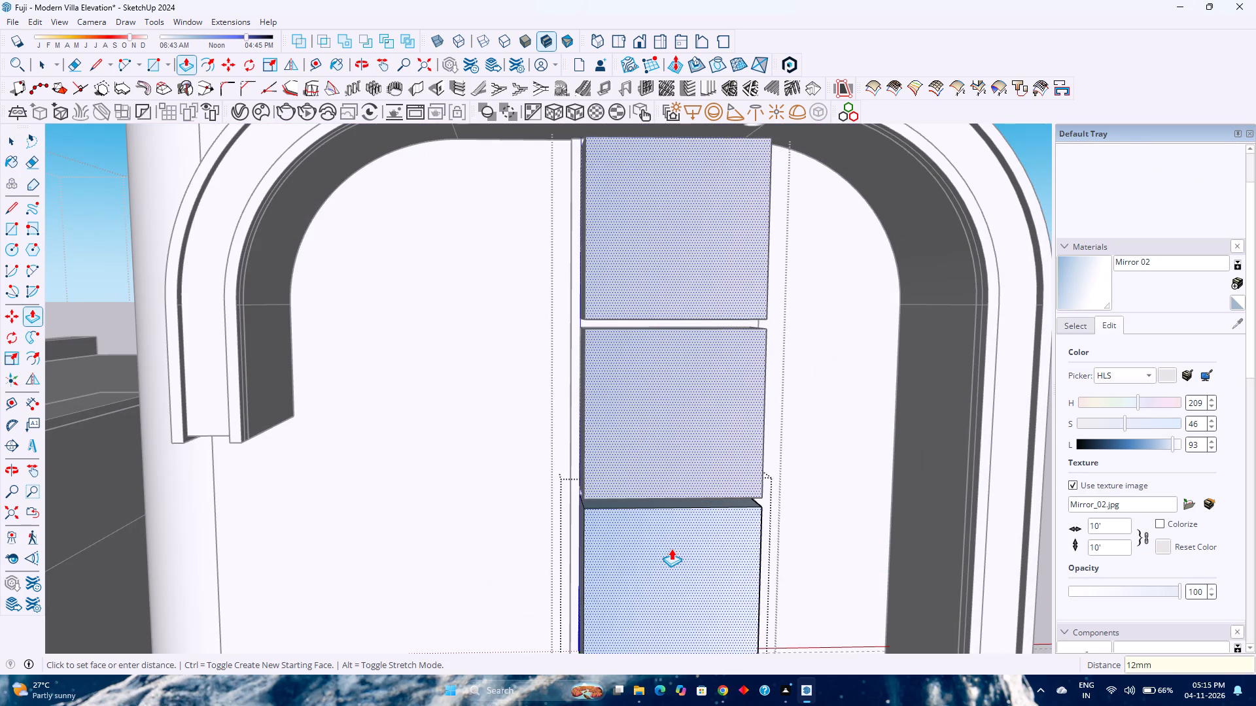
key("m")
key("Return")
key("space")
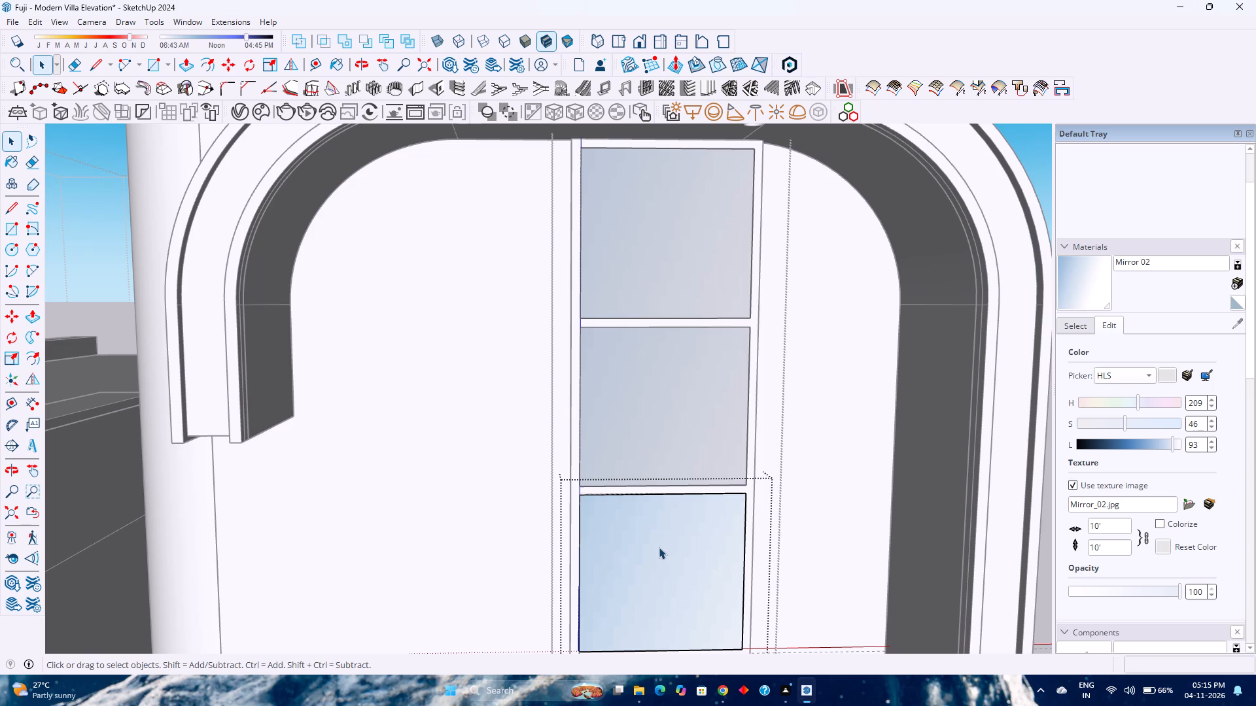
key("Escape")
Select every instance of the pane component and move them back about 1 1/2" to a midpoint within the frame's depth.
left_click(657, 547)
right_click(667, 550)
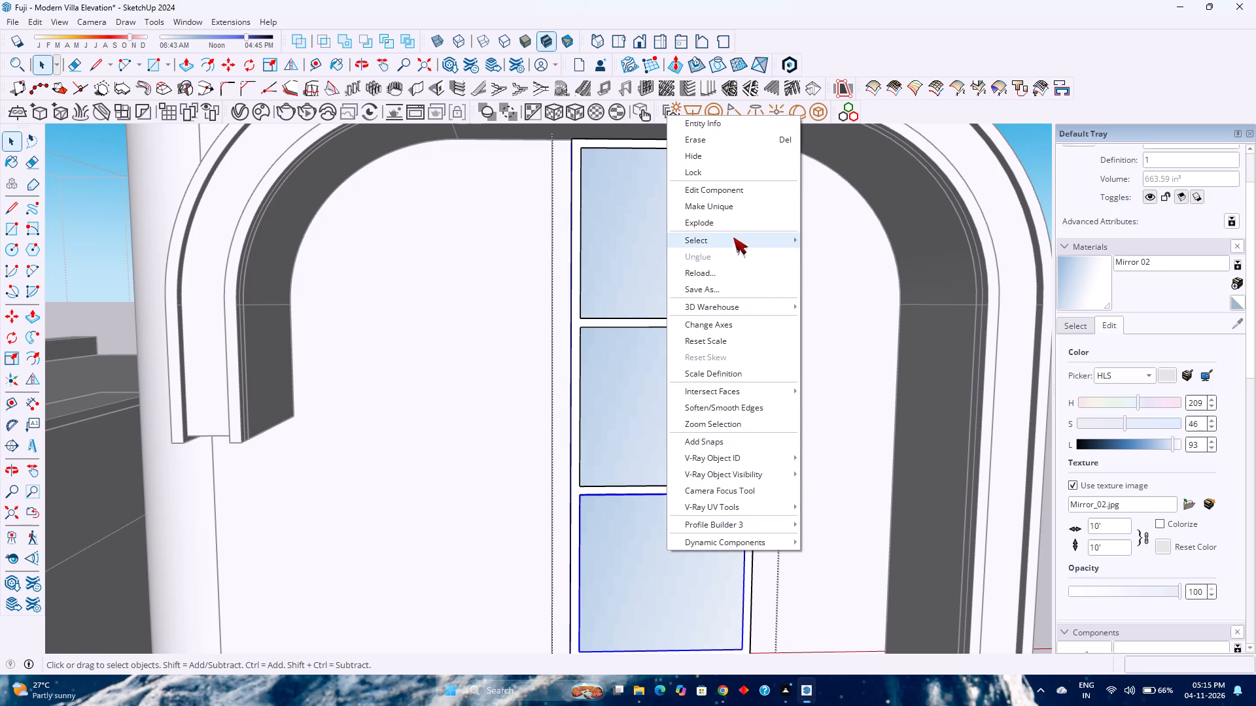
left_click(819, 260)
scroll(615, 471, "down", 4)
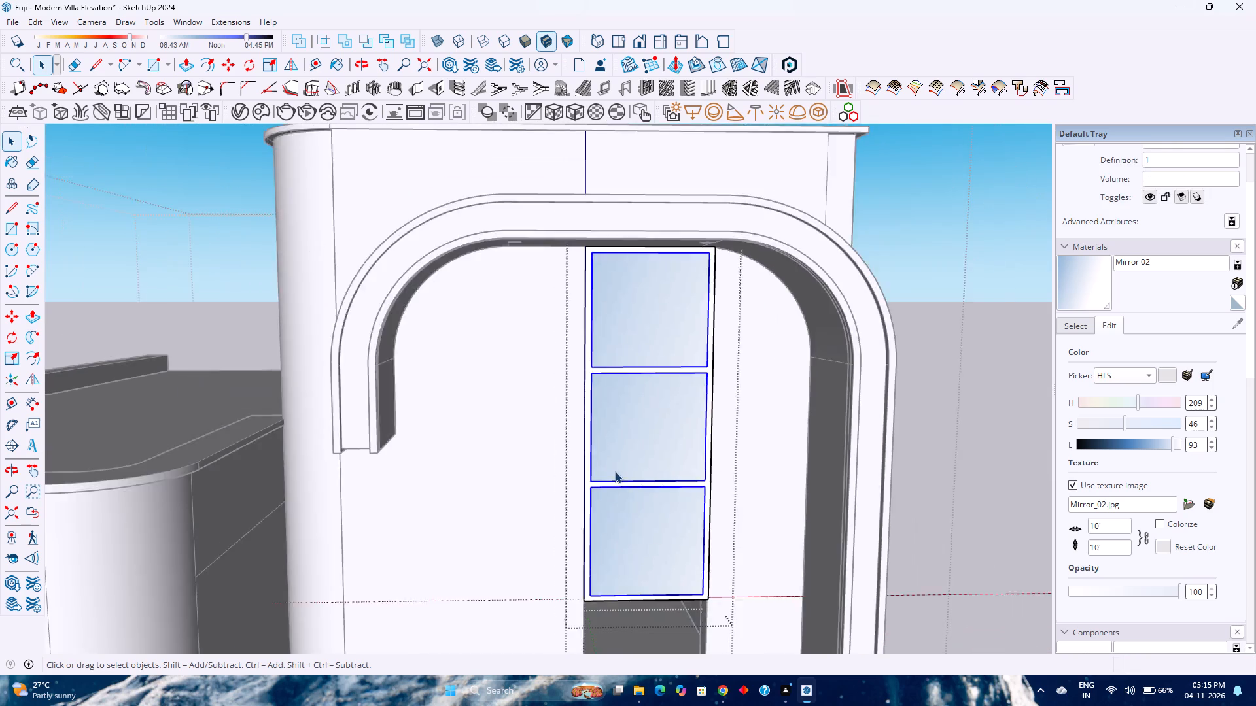
scroll(615, 471, "up", 1)
scroll(615, 471, "down", 3)
middle_click_drag(654, 527, 527, 531)
middle_click(527, 532)
scroll(618, 602, "up", 6)
middle_click_drag(576, 554, 563, 575)
scroll(561, 571, "down", 7)
middle_click_drag(482, 604, 518, 501, "shift")
middle_click_drag(521, 497, 529, 485, "shift")
middle_click(533, 477, "shift")
scroll(515, 556, "up", 6)
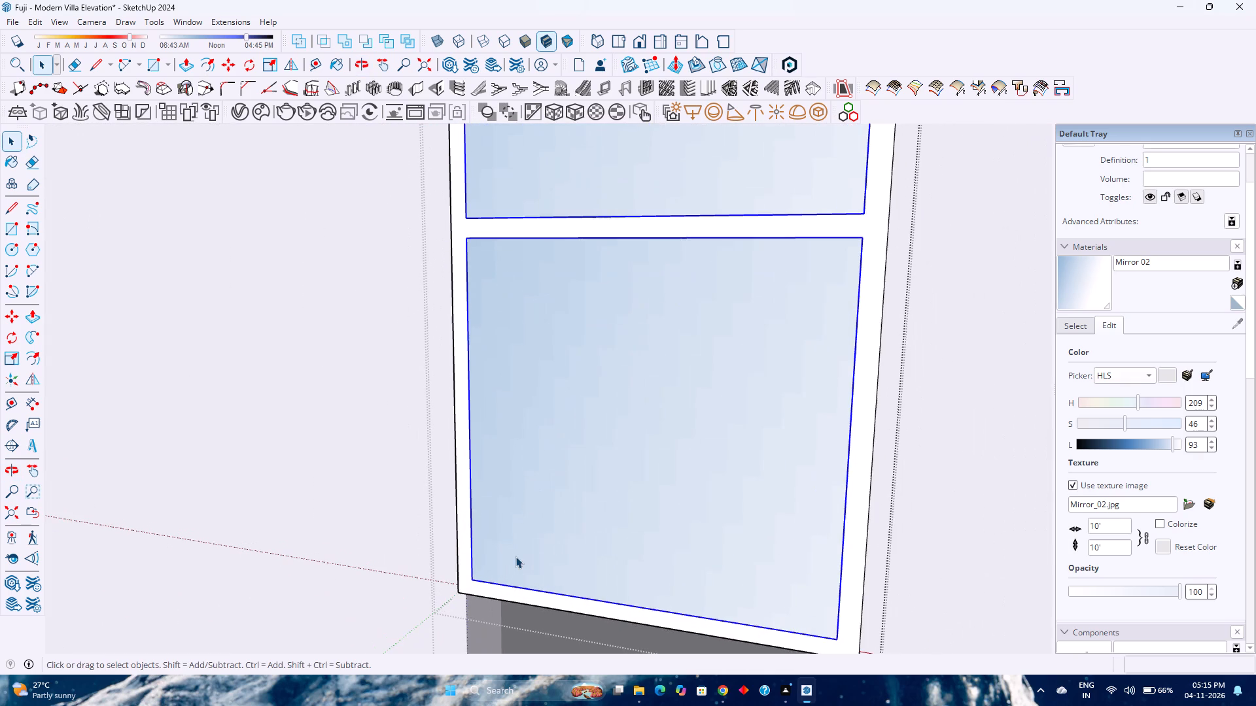
key("m")
scroll(466, 600, "up", 3)
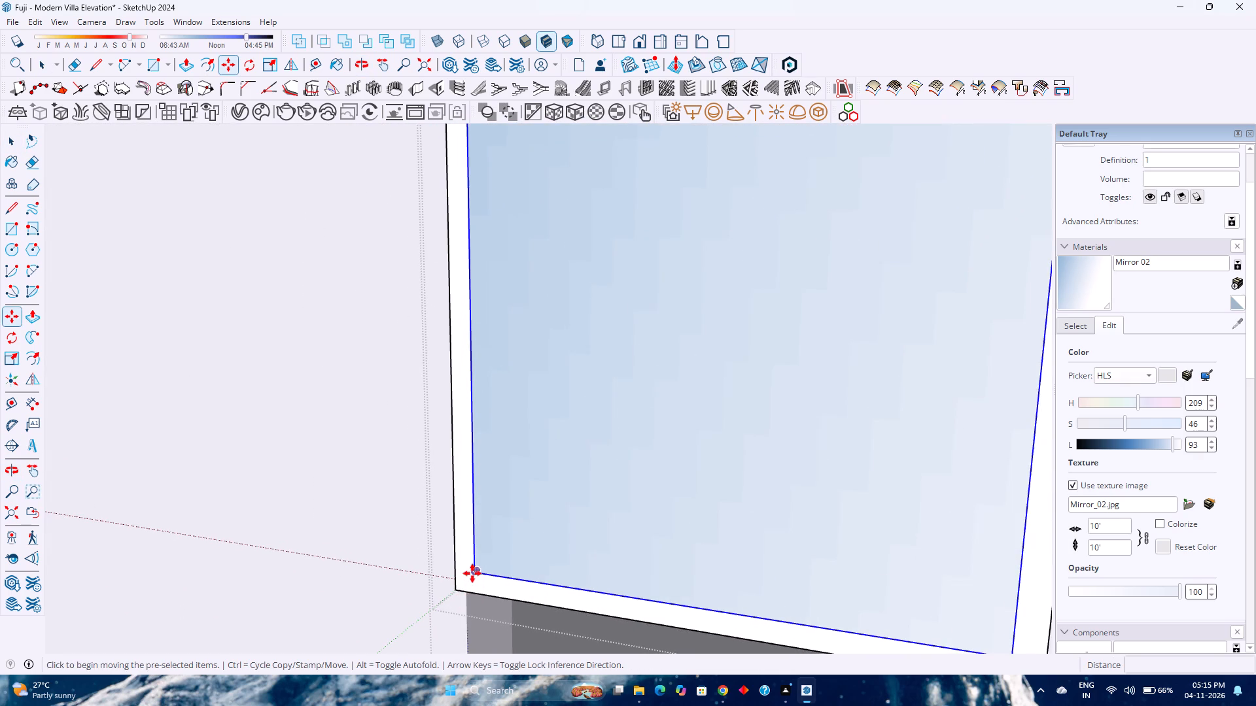
left_click(472, 573)
scroll(486, 563, "up", 3)
middle_click_drag(486, 563, 435, 656)
middle_click(435, 656)
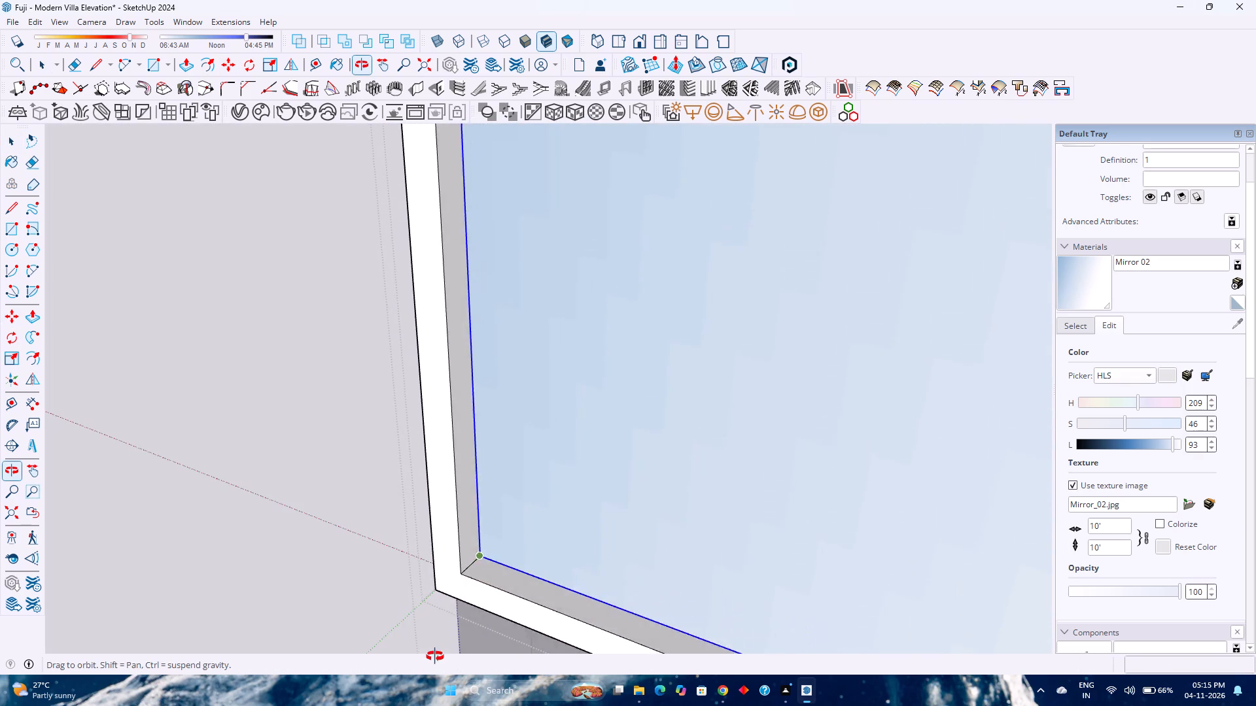
left_click(472, 565)
scroll(461, 579, "down", 4)
middle_click_drag(455, 582, 529, 573)
middle_click(532, 572)
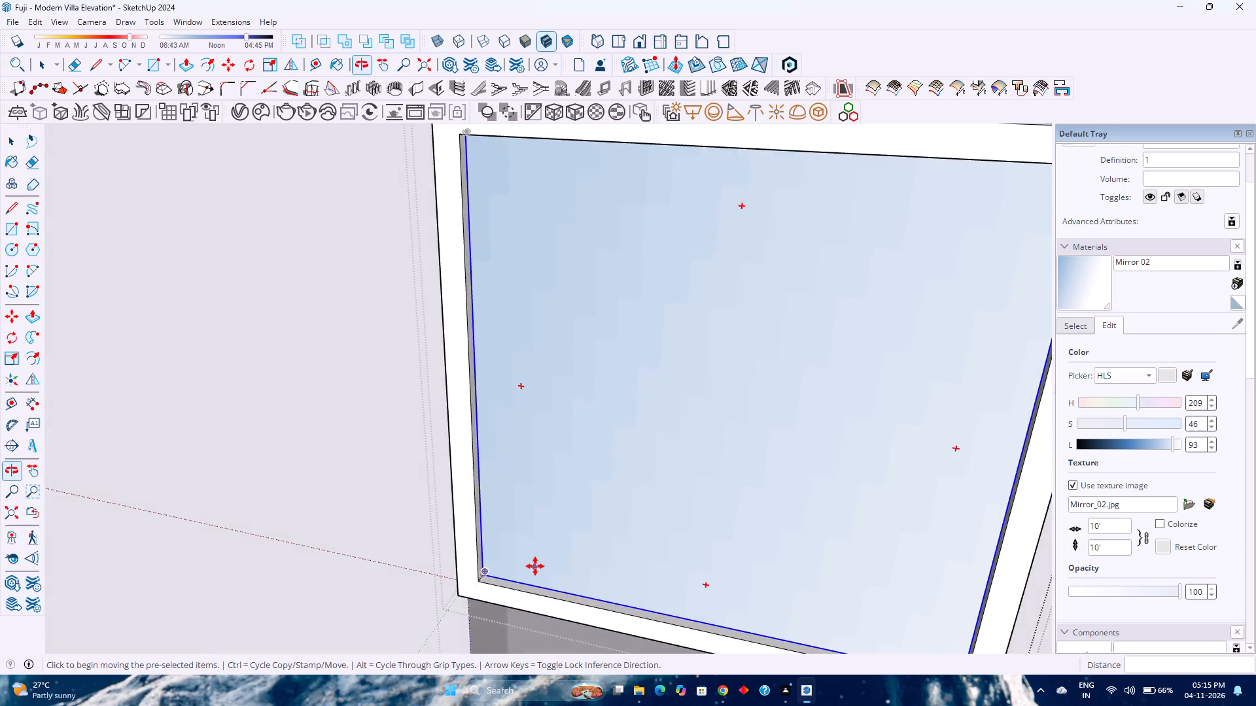
scroll(535, 565, "down", 6)
key("space")
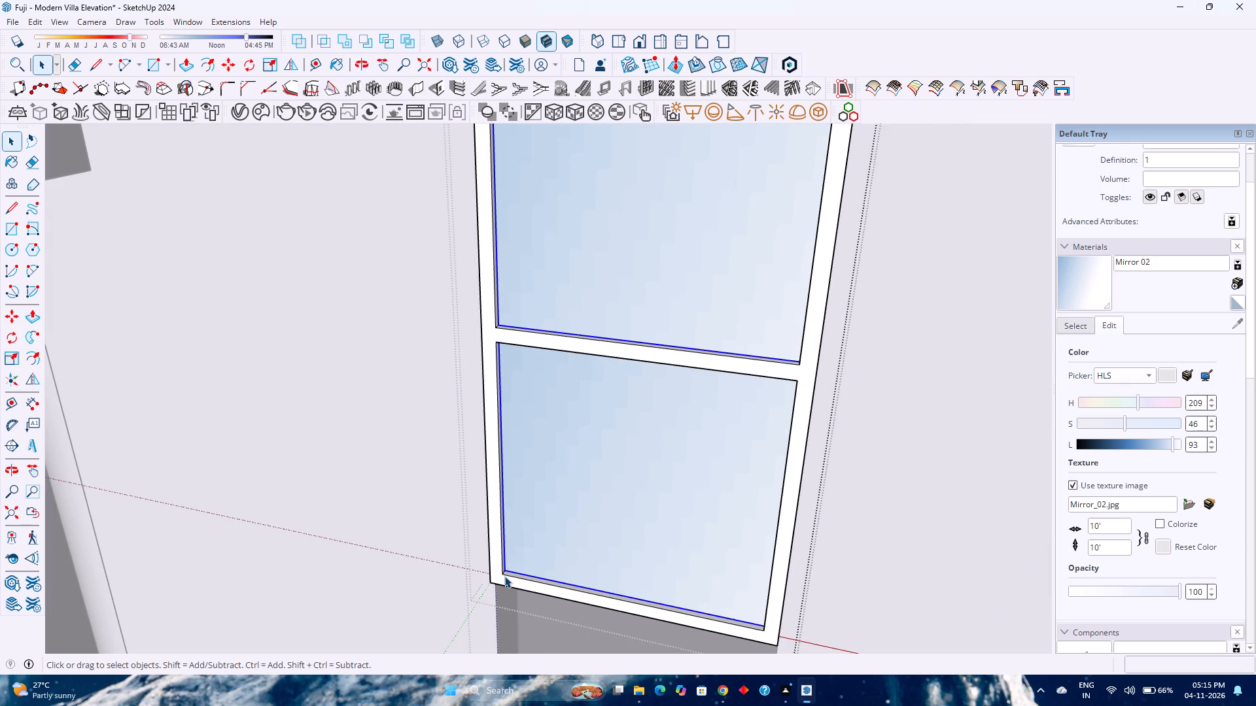
key("Escape")
Select the window assembly and move it 4" back along the green axis into the wall opening.
left_click(504, 576)
key("m")
scroll(502, 589, "up", 7)
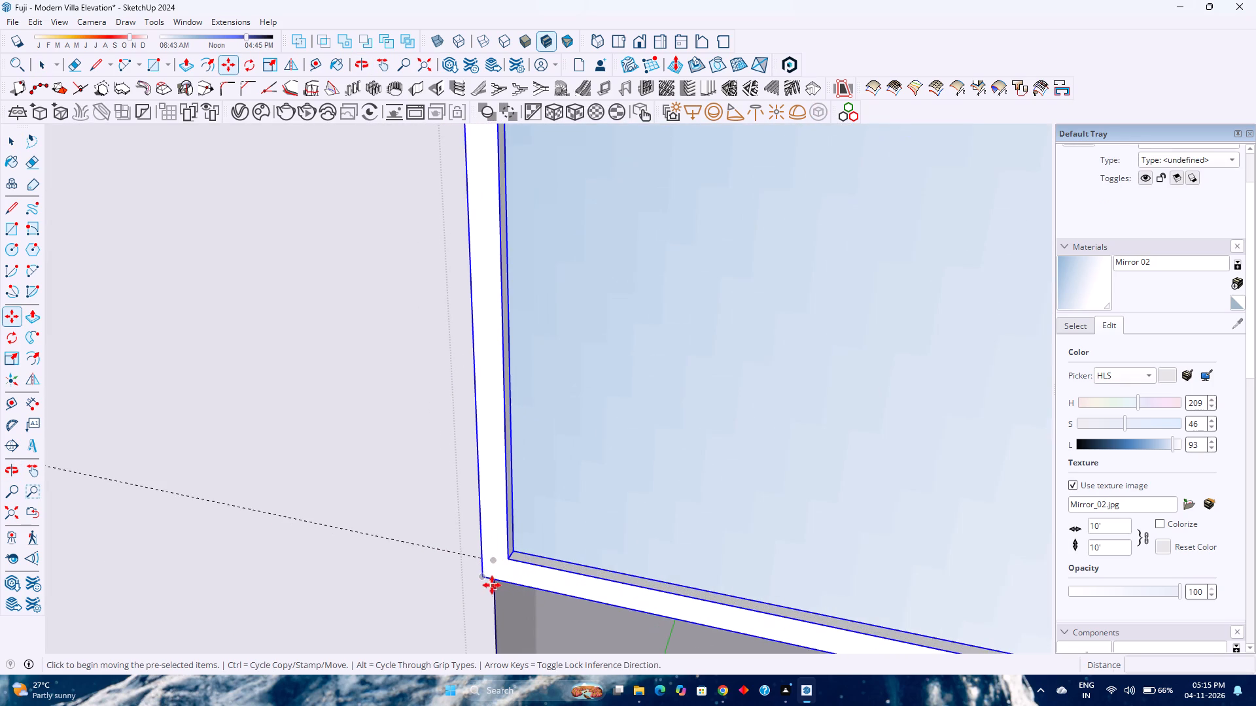
left_click(481, 577)
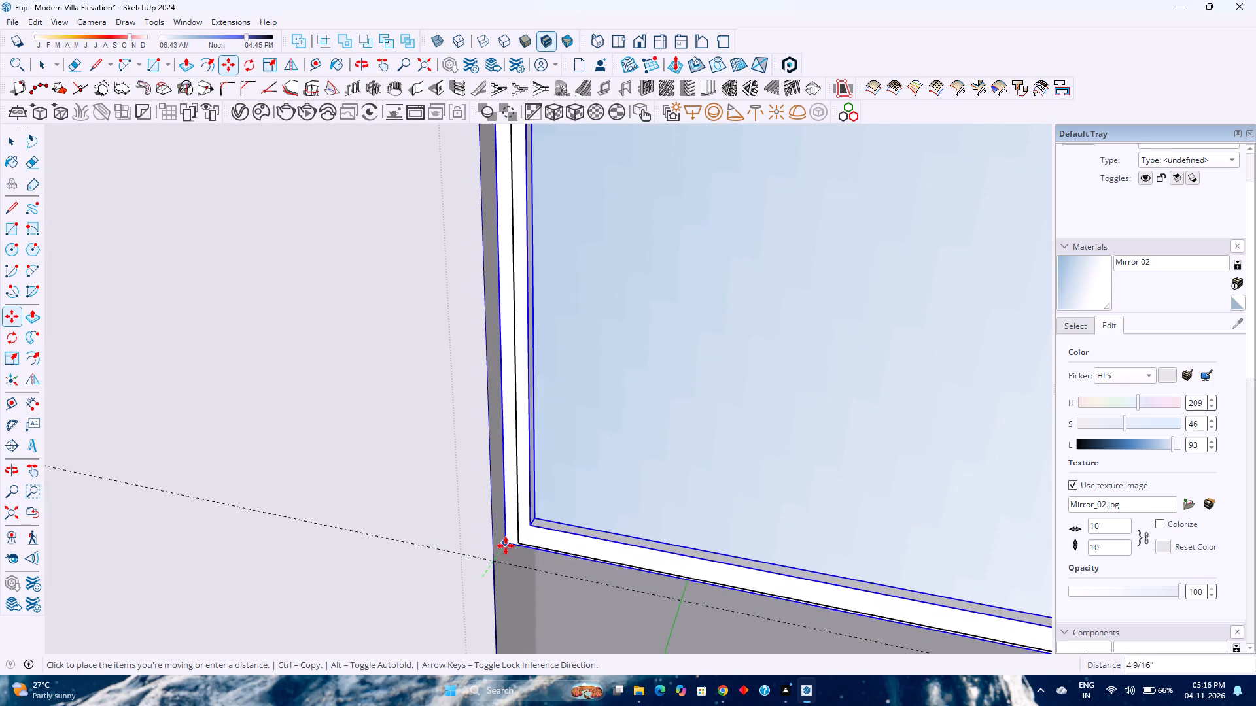
scroll(502, 554, "up", 6)
middle_click_drag(502, 554, 462, 634)
middle_click(462, 634)
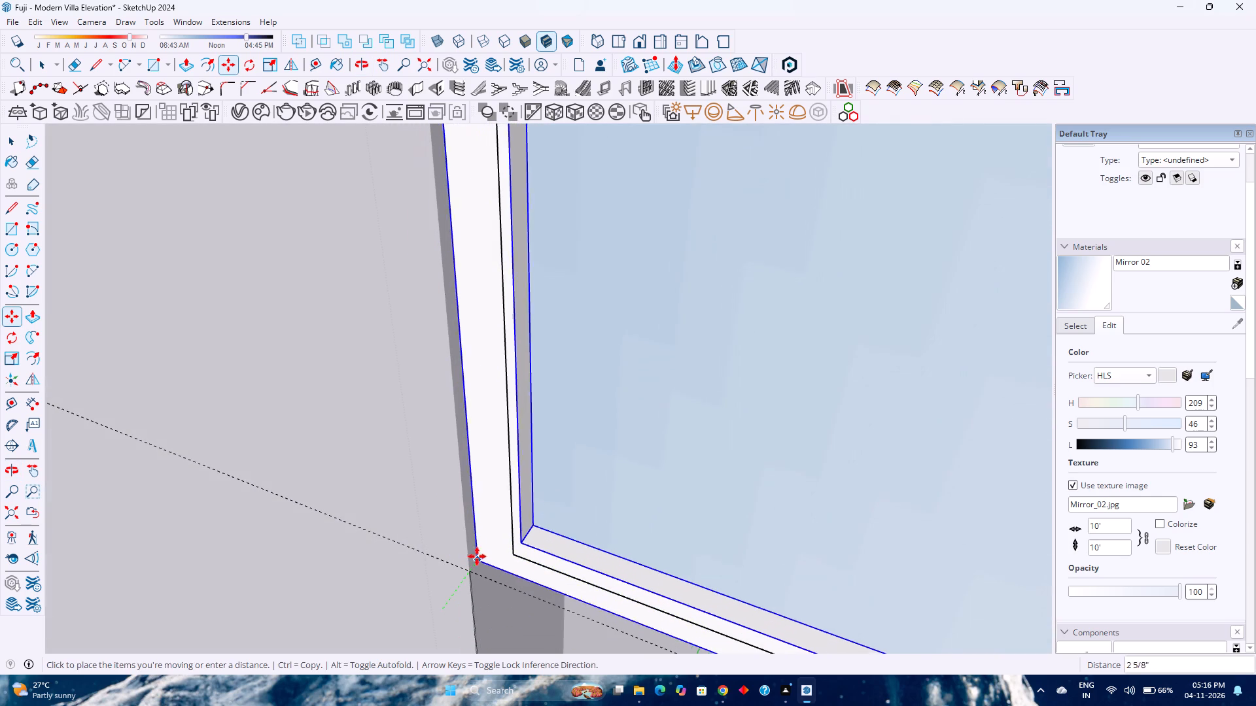
key("Left")
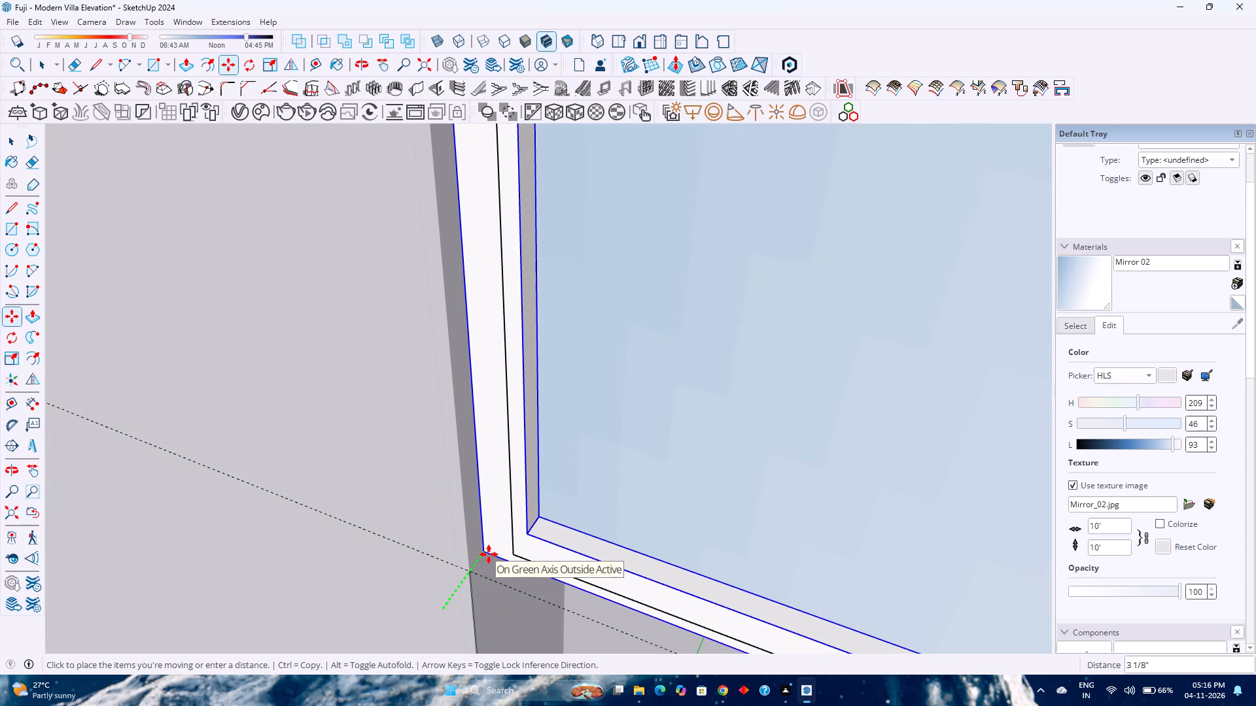
key("4")
key("Return")
scroll(487, 529, "down", 3)
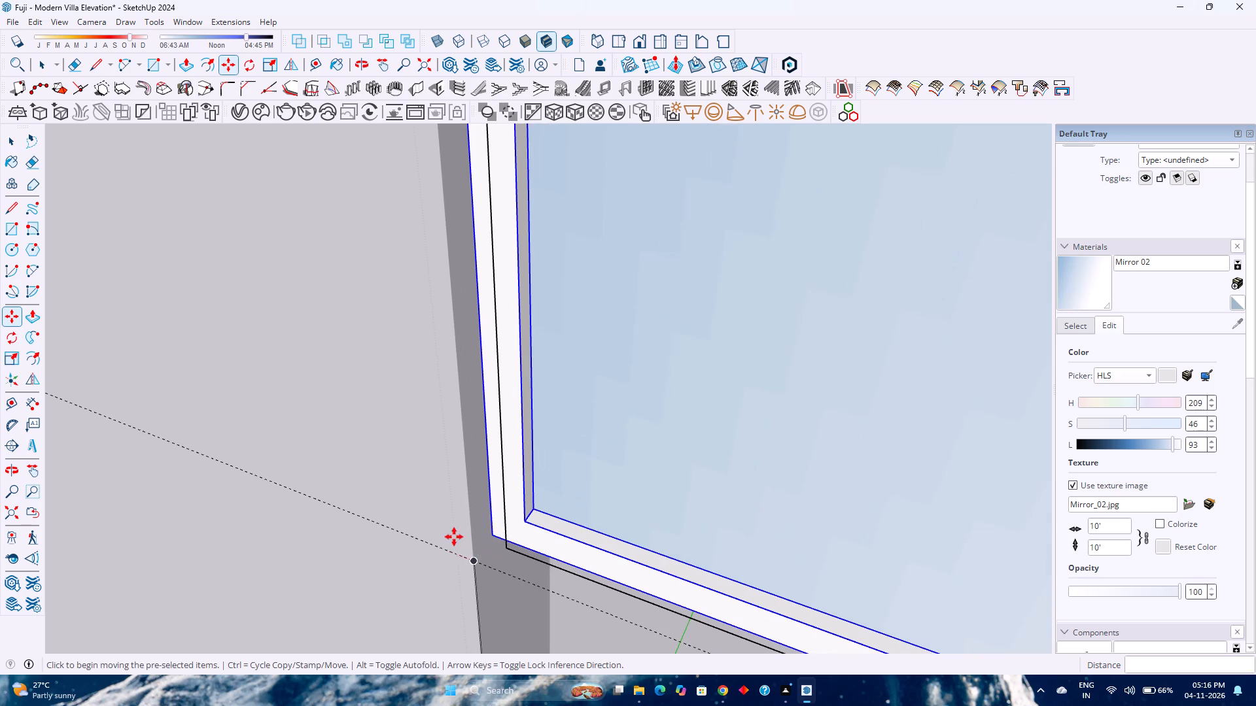
key("space")
Examine the three-pane window from several angles, picking out the stray rectangle outlines around its panes.
scroll(515, 558, "down", 8)
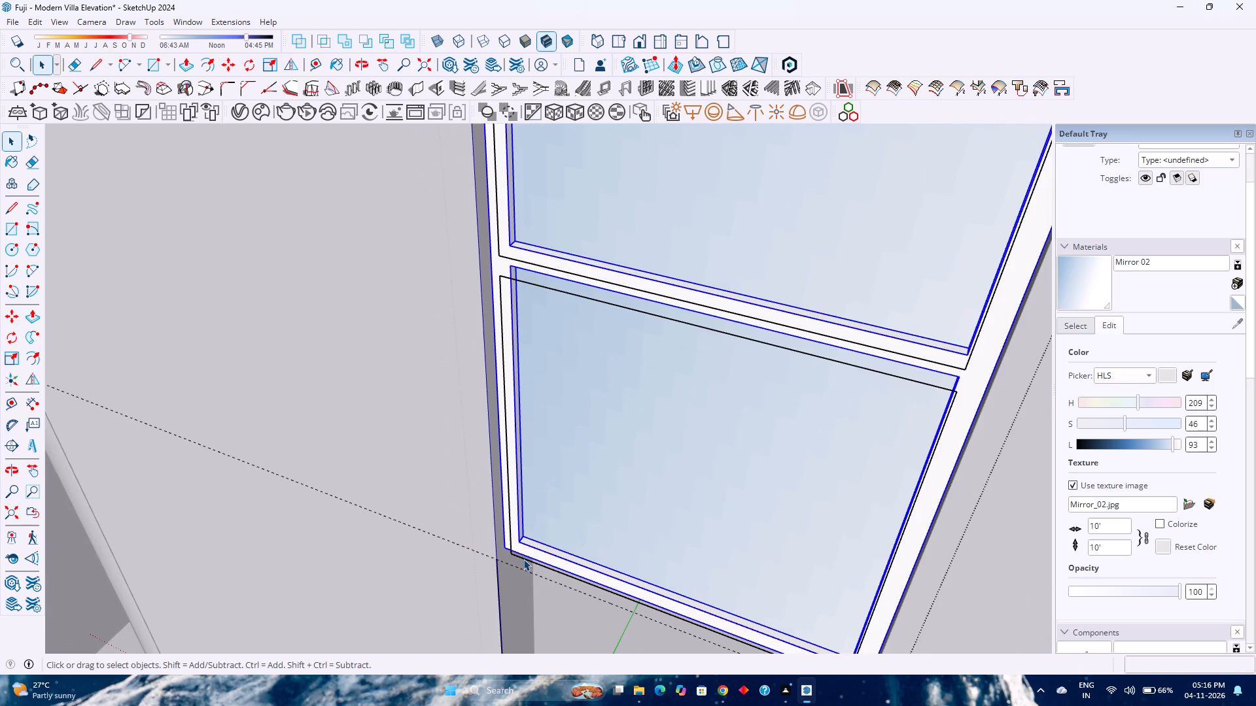
left_click(523, 559)
double_click(523, 559)
scroll(523, 559, "down", 3)
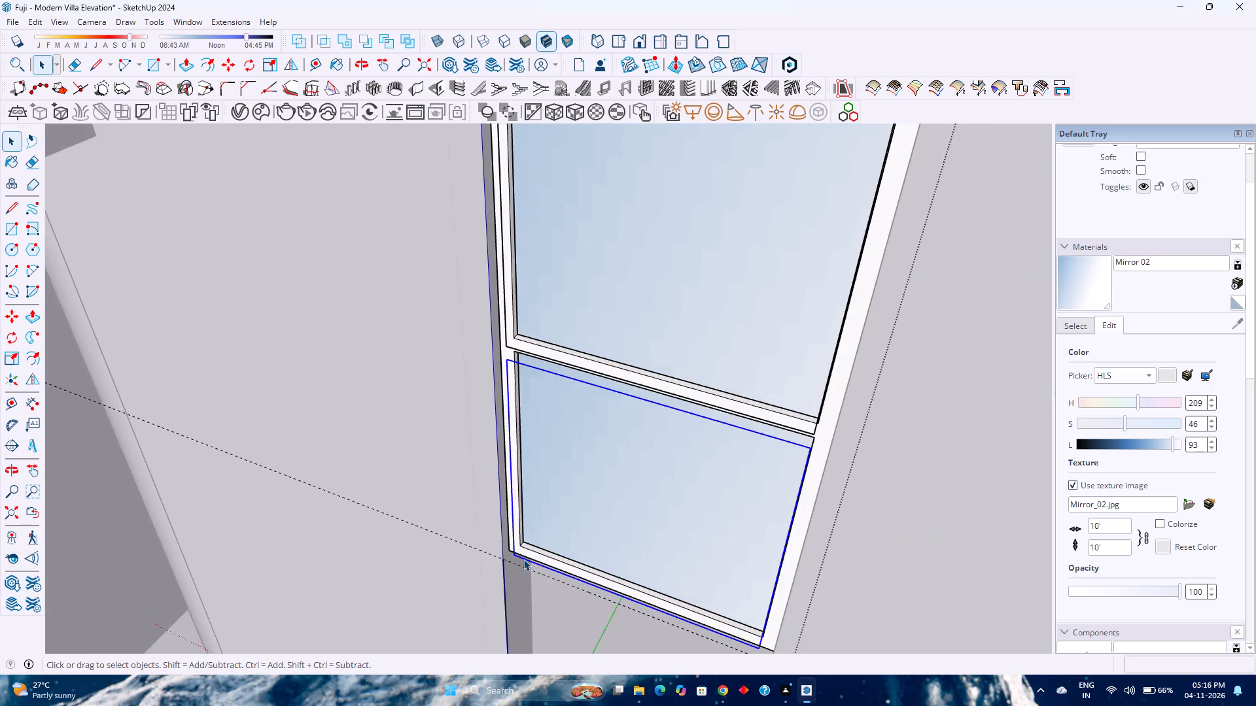
scroll(523, 559, "down", 4)
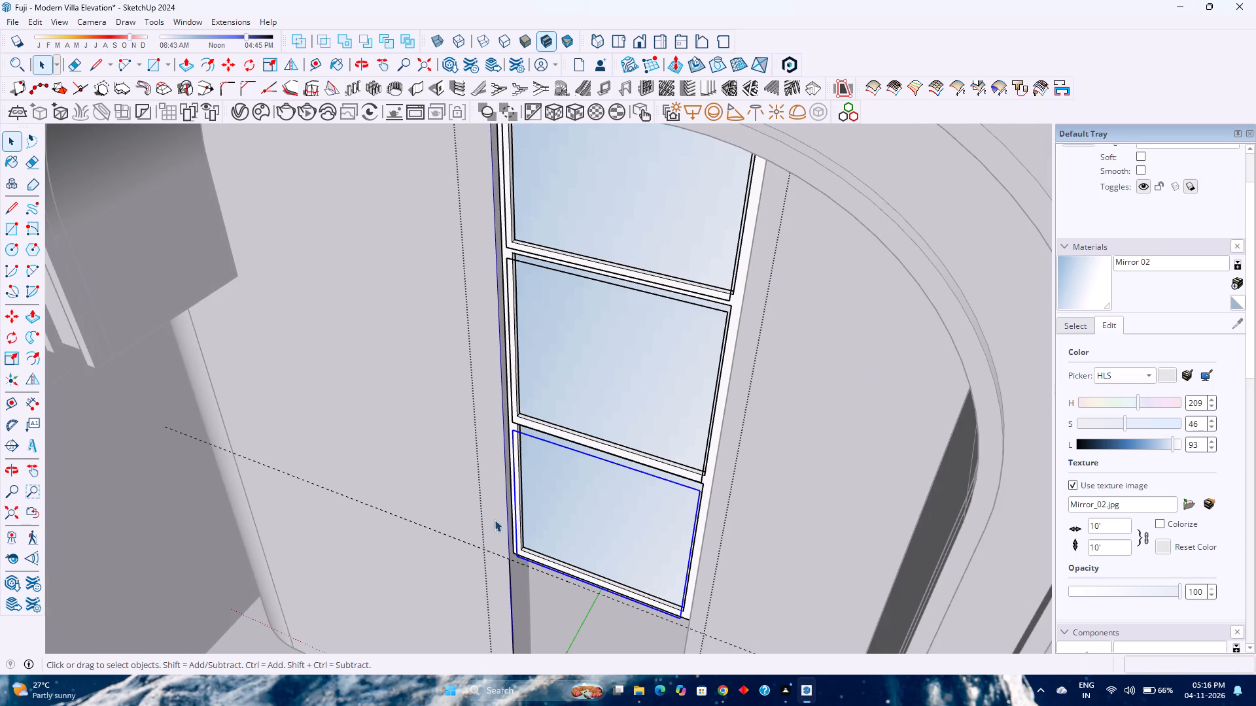
middle_click_drag(542, 422, 710, 418)
middle_click(740, 414)
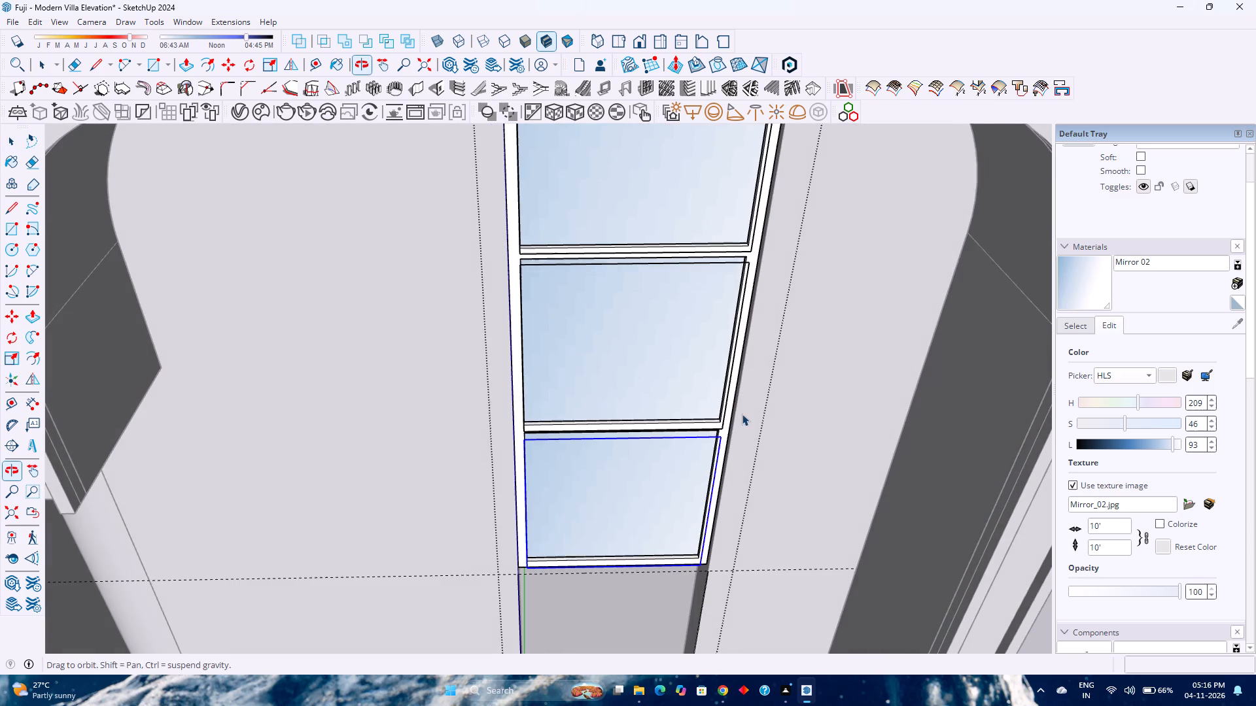
middle_click_drag(689, 429, 425, 471)
middle_click_drag(444, 464, 457, 460)
middle_click_drag(459, 459, 468, 458)
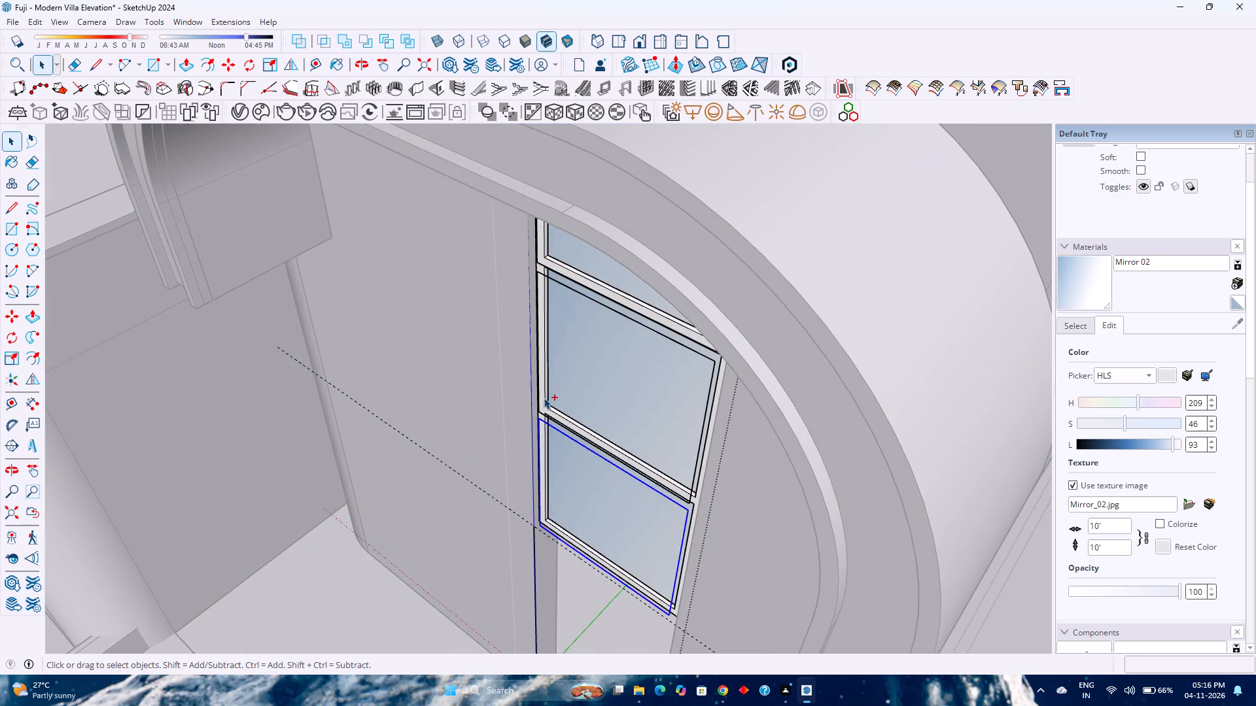
middle_click_drag(553, 448, 548, 518, "shift")
middle_click_drag(527, 539, 713, 381)
middle_click(722, 375)
middle_click_drag(702, 377, 627, 512, "shift")
middle_click(627, 512, "shift")
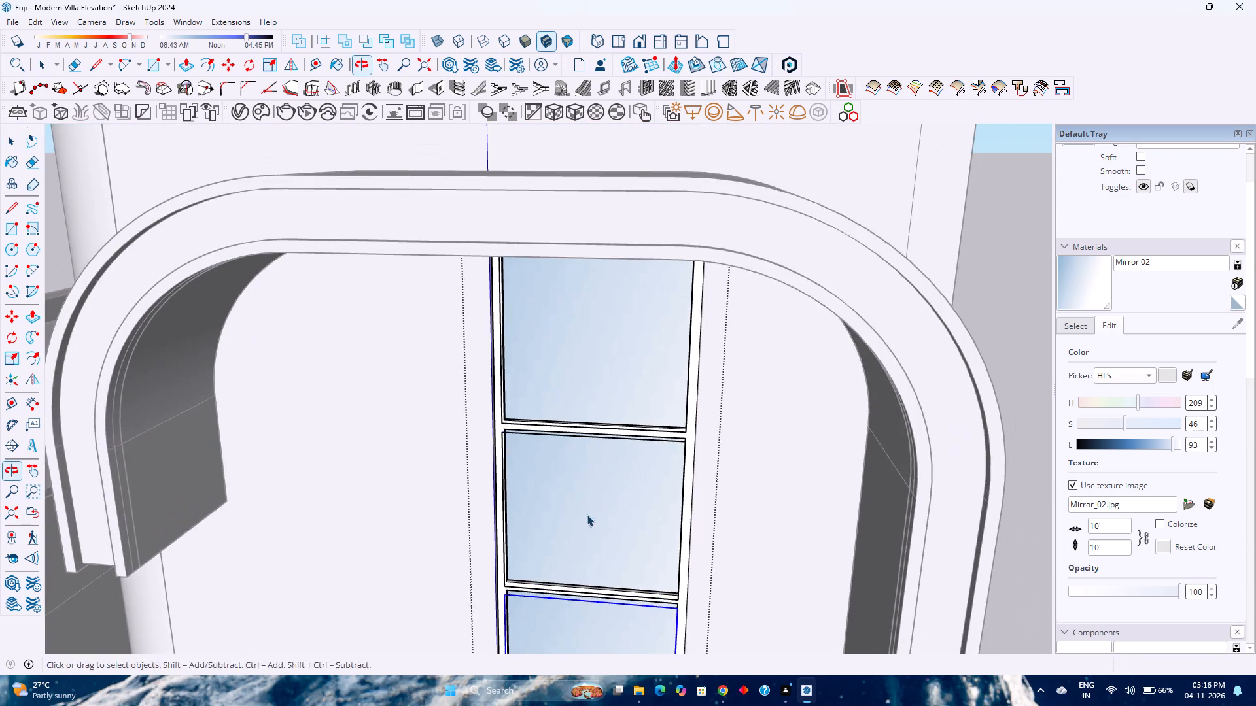
middle_click_drag(586, 514, 782, 327)
middle_click(782, 326)
scroll(688, 295, "up", 7)
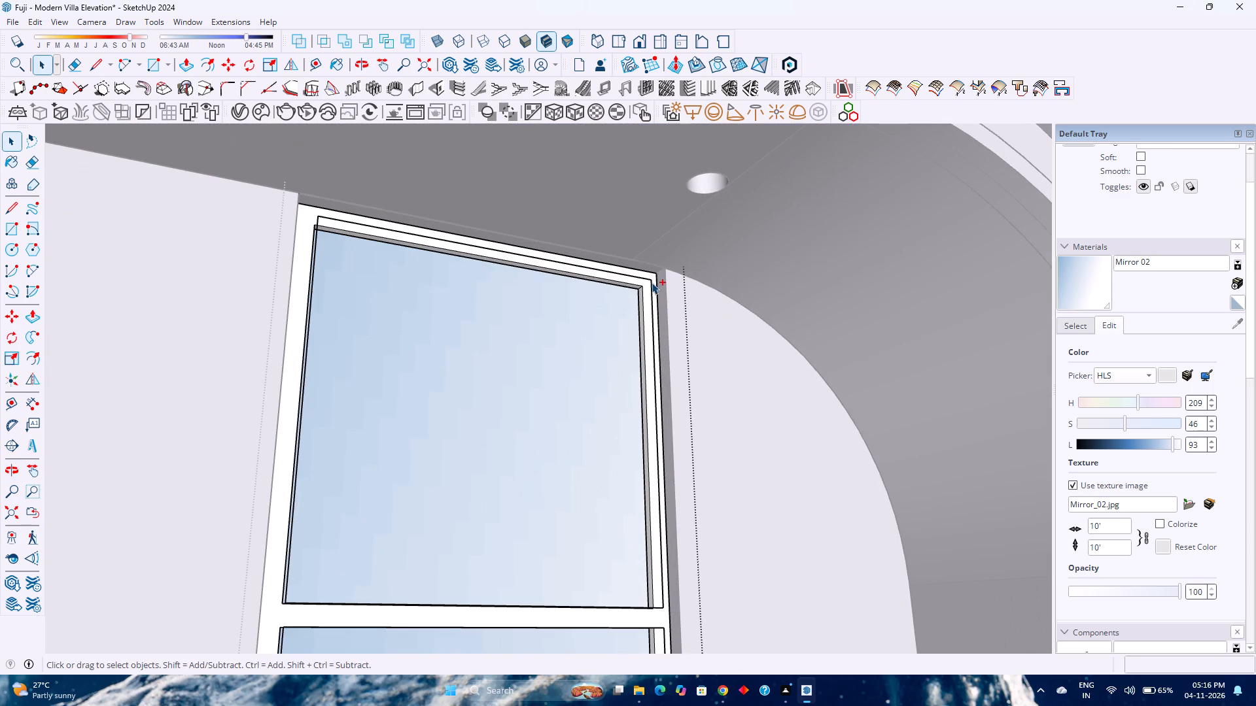
triple_click(651, 280, "ctrl")
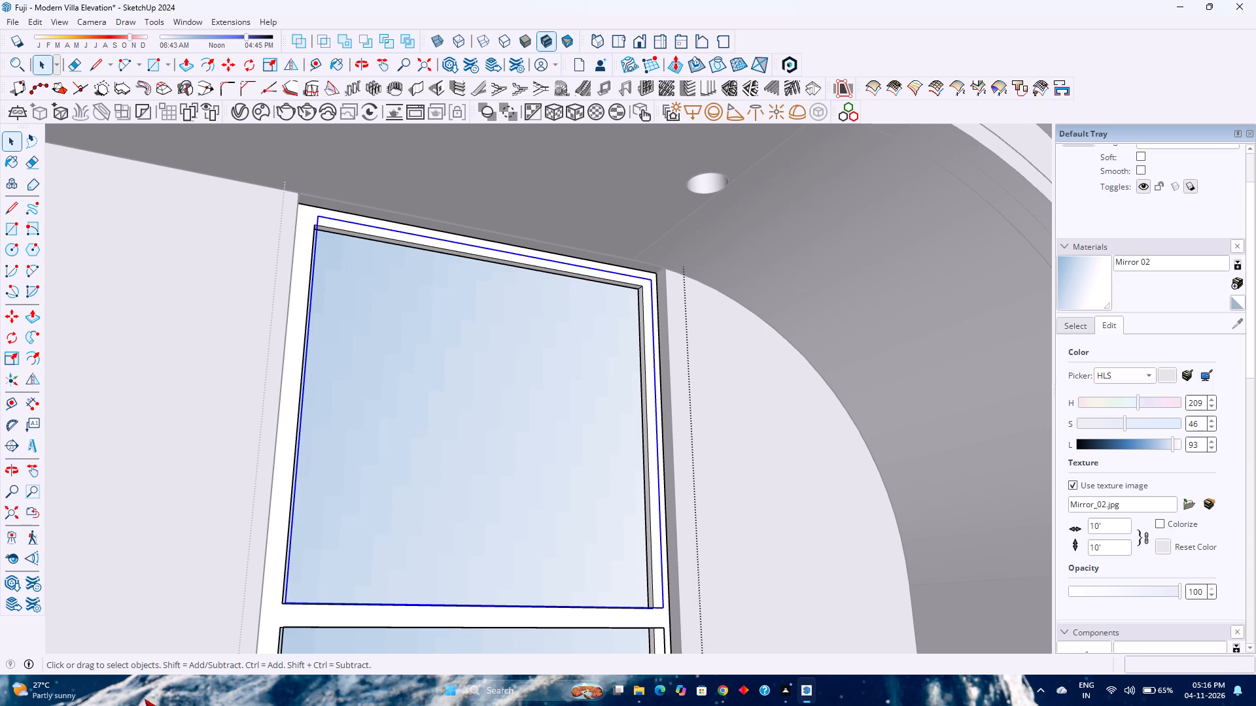
left_click(278, 631, "ctrl")
double_click(278, 631, "ctrl")
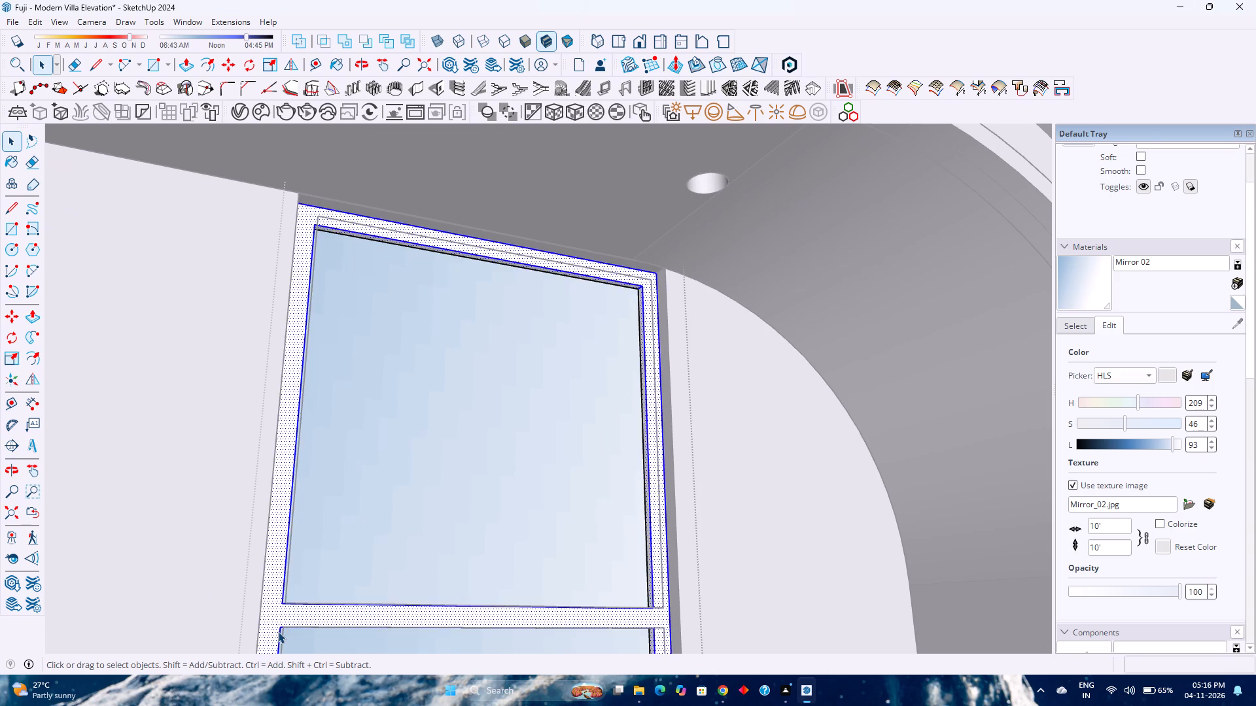
scroll(282, 626, "down", 4)
key("Escape")
scroll(290, 607, "up", 2)
middle_click_drag(289, 610, 305, 613)
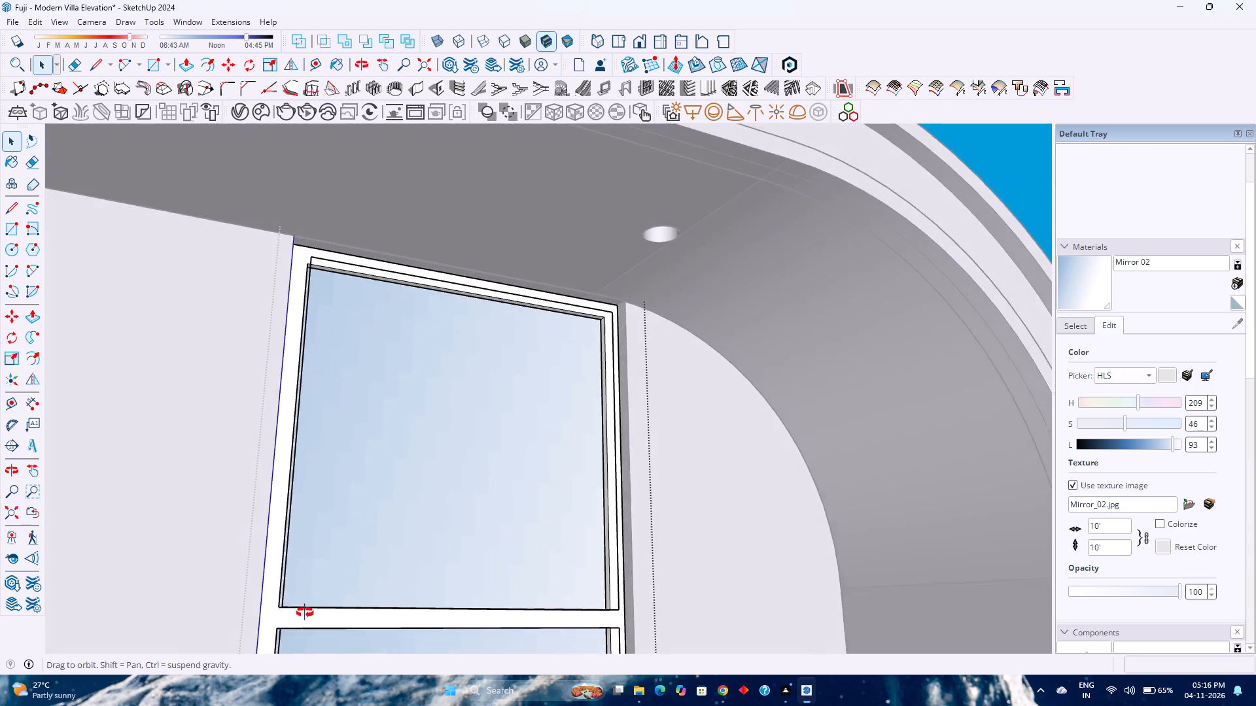
middle_click_drag(305, 613, 400, 628)
middle_click(401, 628)
middle_click(402, 628)
middle_click(427, 676)
middle_click(427, 676)
scroll(406, 568, "down", 3)
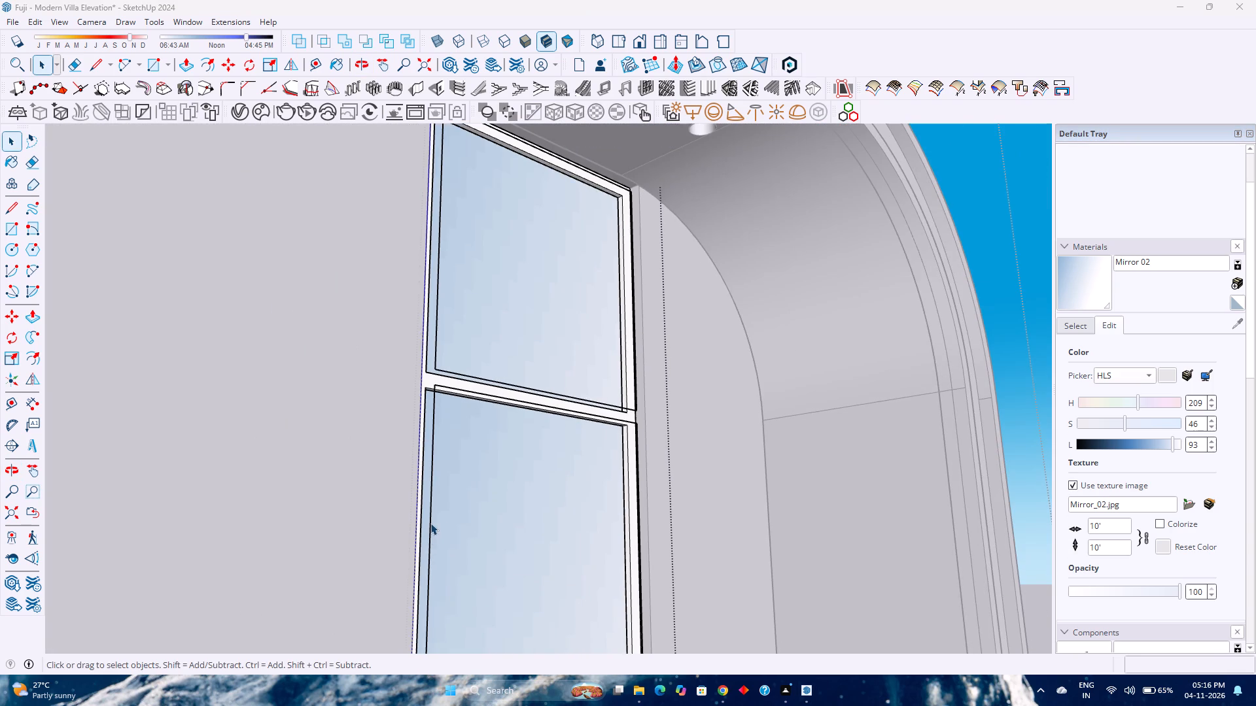
Delete the leftover rectangle outlines around the middle, top and bottom panes of the window.
triple_click(430, 523)
key("Delete")
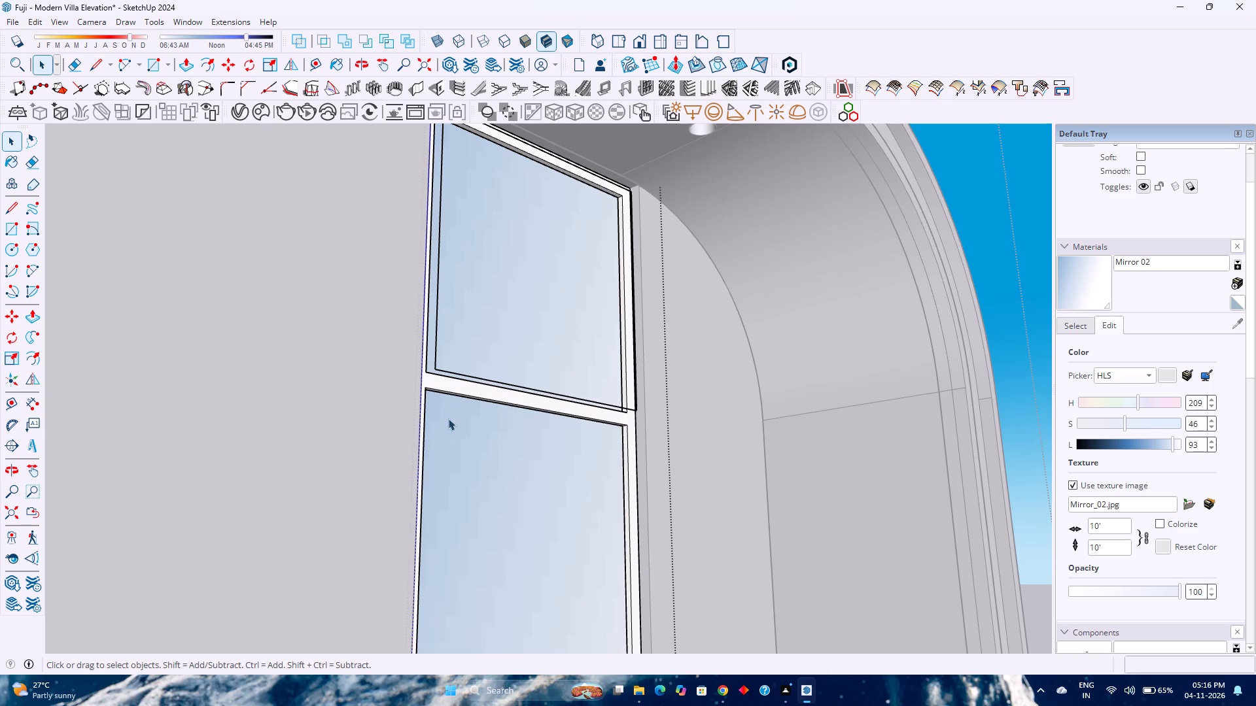
left_click(482, 378)
double_click(482, 378)
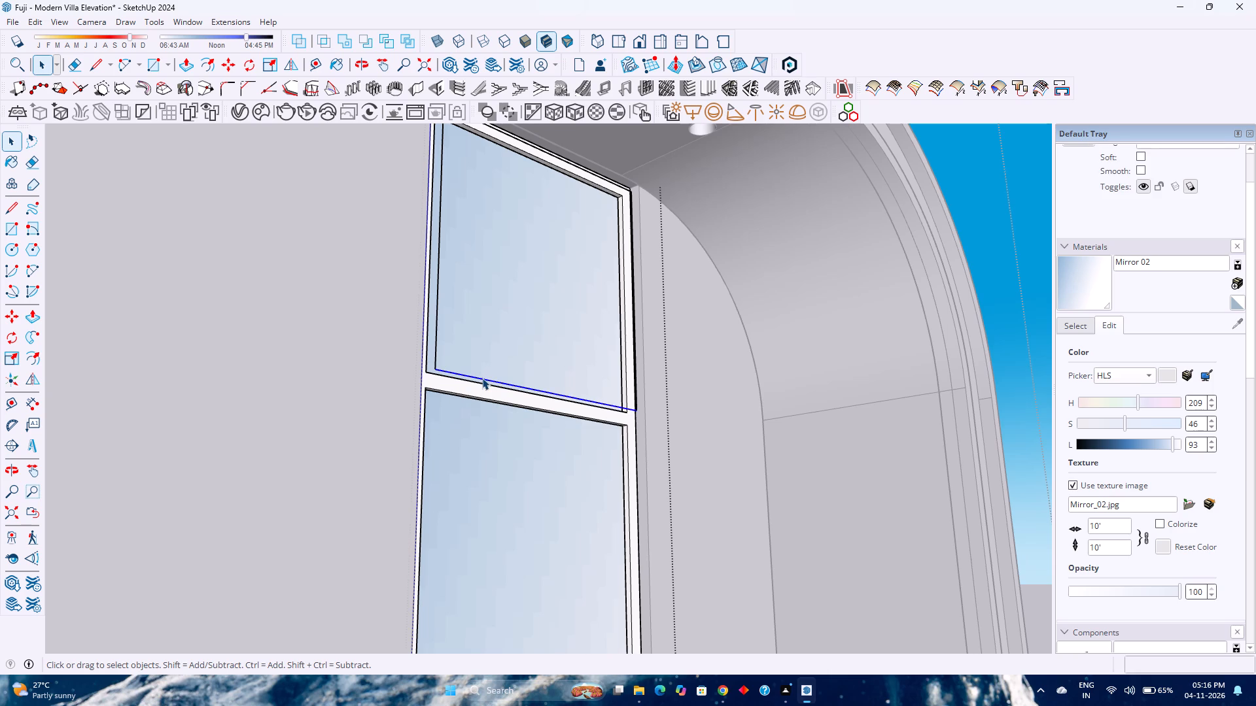
key("Delete")
scroll(478, 428, "down", 7)
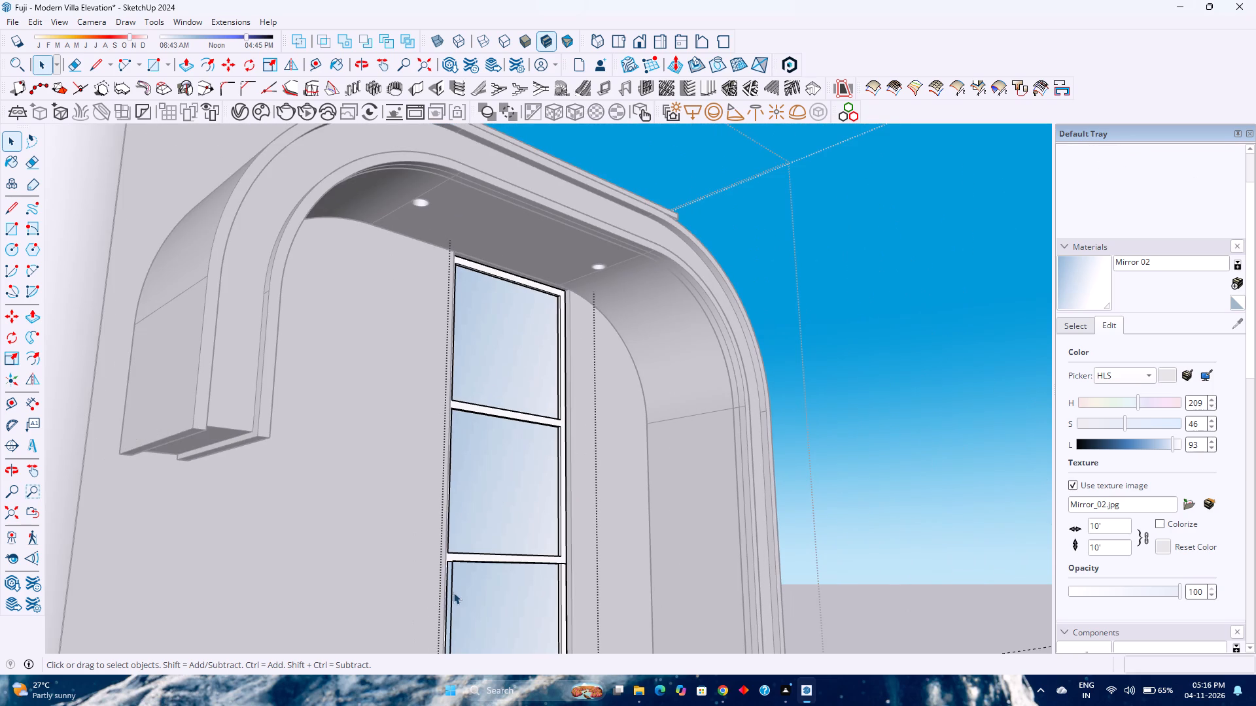
triple_click(451, 592)
key("Delete")
Review the window under the arch together with the open gap beneath it and the surrounding facade.
scroll(451, 552, "down", 8)
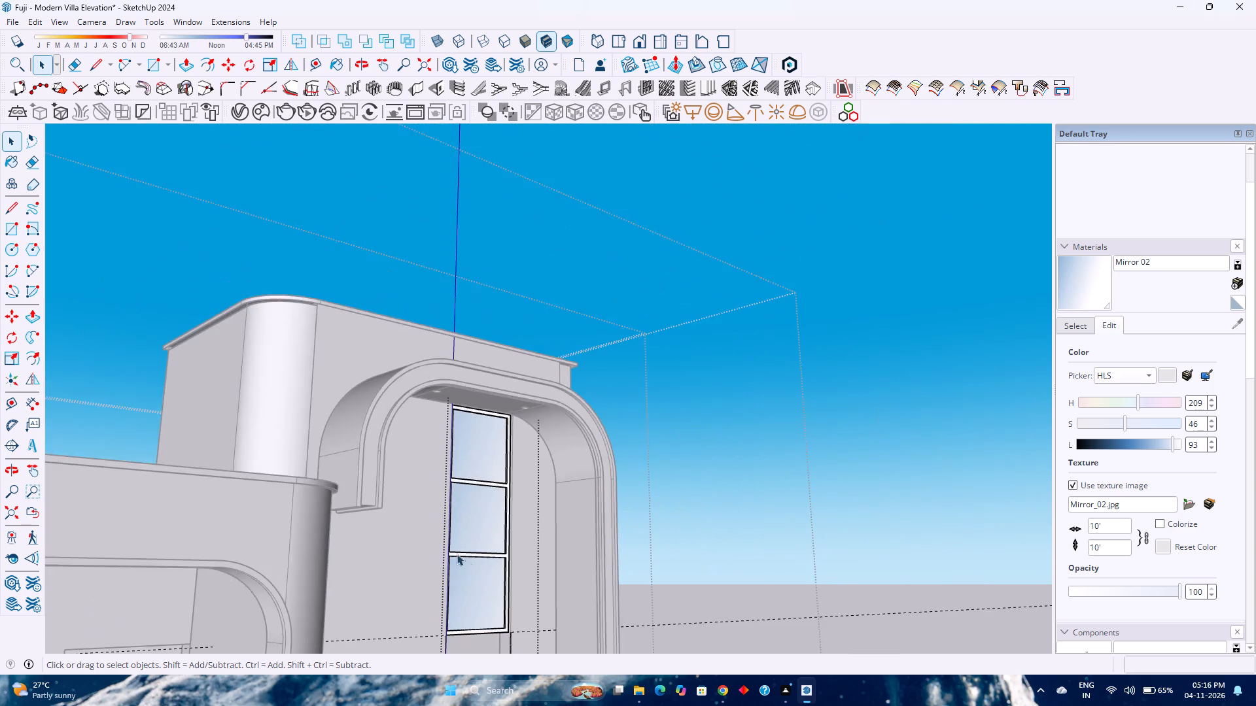
middle_click_drag(487, 570, 253, 529)
middle_click(253, 529)
left_click(580, 499)
scroll(476, 506, "down", 2)
middle_click_drag(321, 588, 321, 585, "shift")
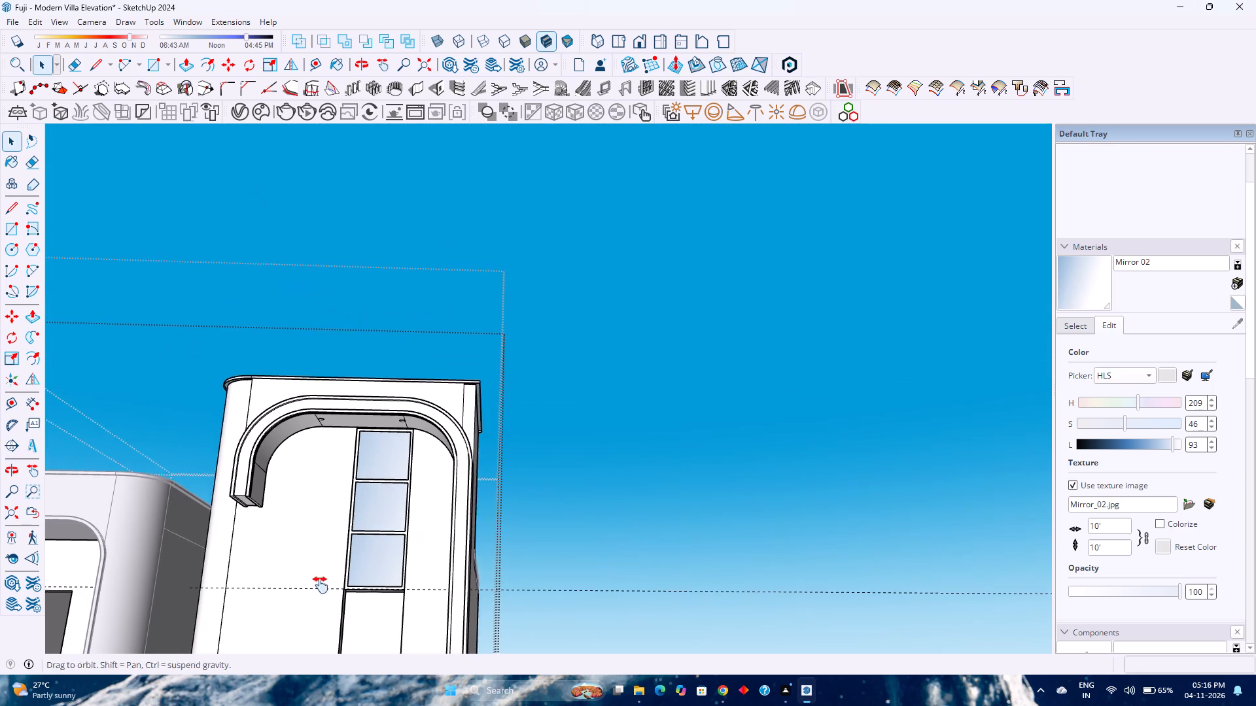
middle_click_drag(321, 585, 389, 476, "shift")
middle_click(389, 476, "shift")
middle_click(391, 473)
middle_click(402, 463)
left_click(444, 446)
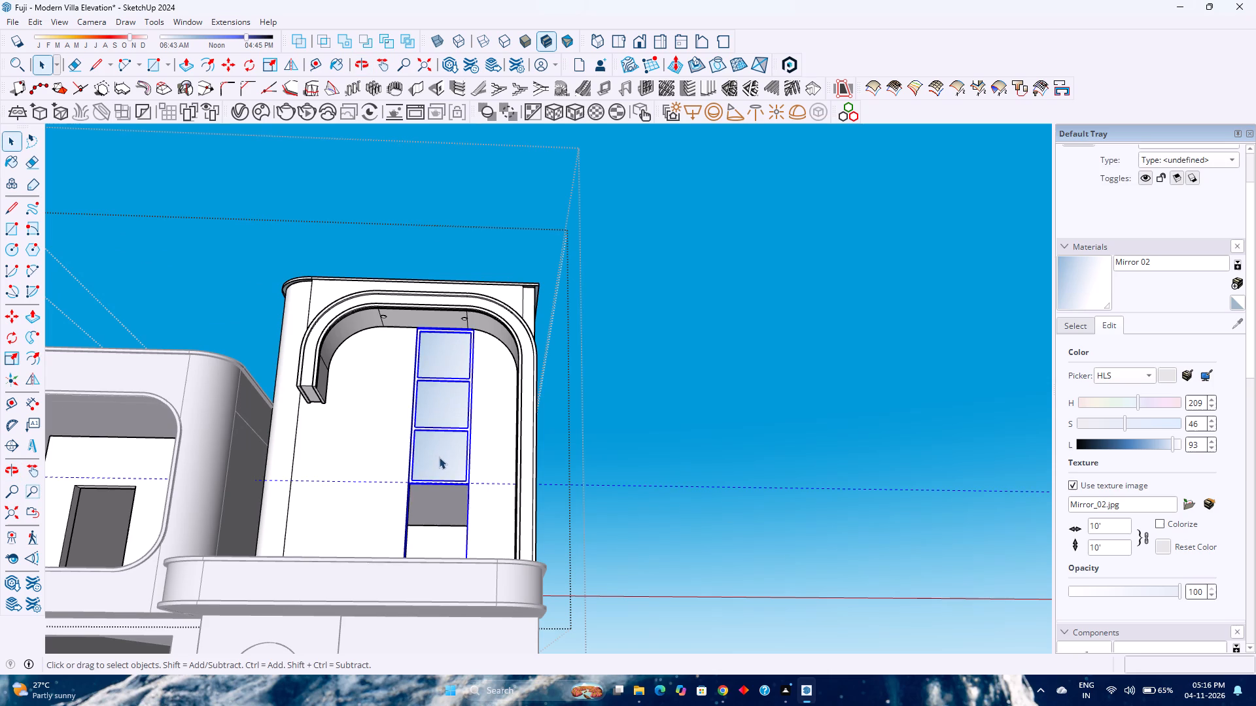
scroll(440, 502, "up", 3)
middle_click_drag(440, 502, 514, 562)
middle_click(513, 562)
Open the window group for editing and delete the leftover opening outline below the bottom pane.
double_click(607, 523)
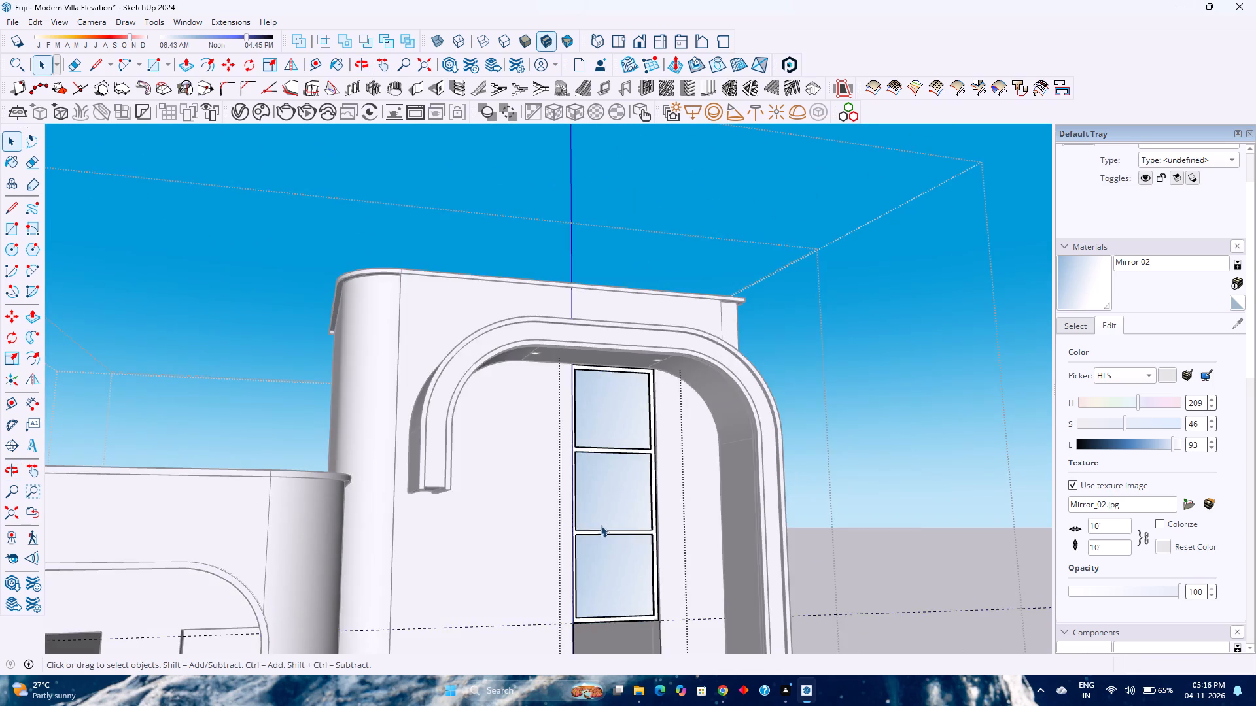
scroll(597, 526, "down", 3)
middle_click_drag(553, 575, 407, 438, "shift")
middle_click_drag(399, 430, 387, 418, "shift")
scroll(447, 548, "up", 2)
middle_click_drag(453, 554, 407, 435, "shift")
middle_click_drag(410, 445, 453, 526)
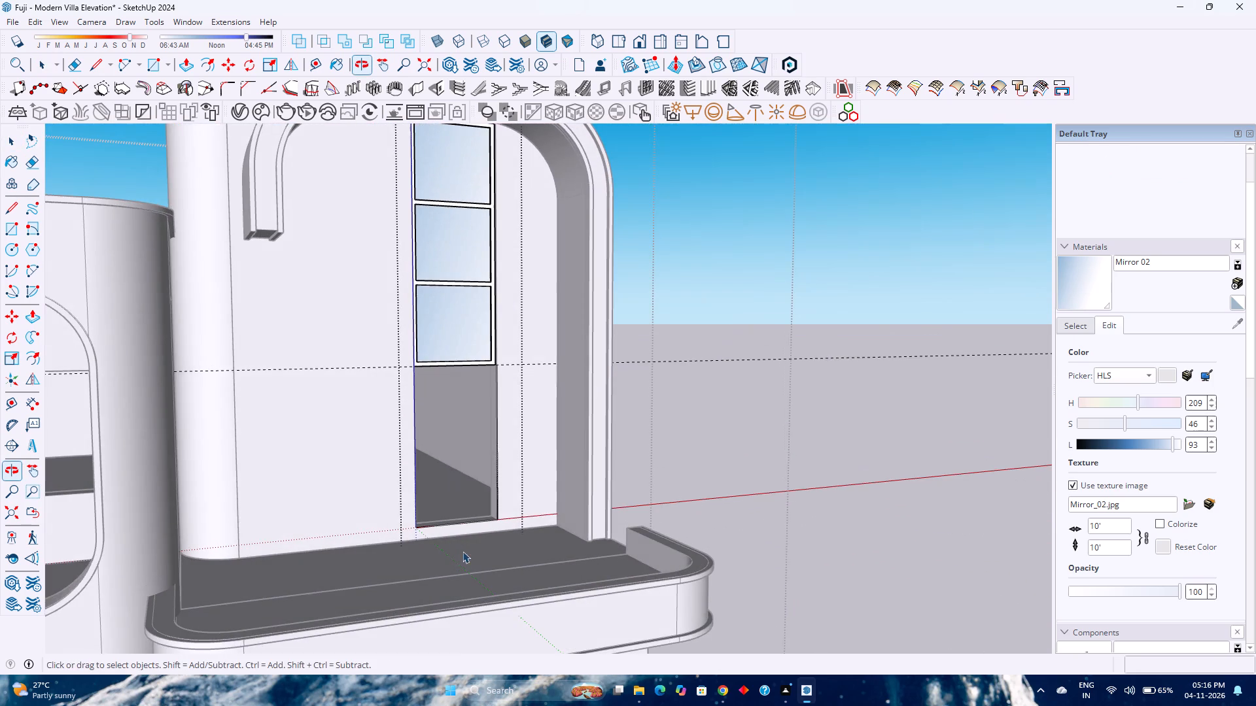
scroll(465, 531, "up", 4)
triple_click(514, 485)
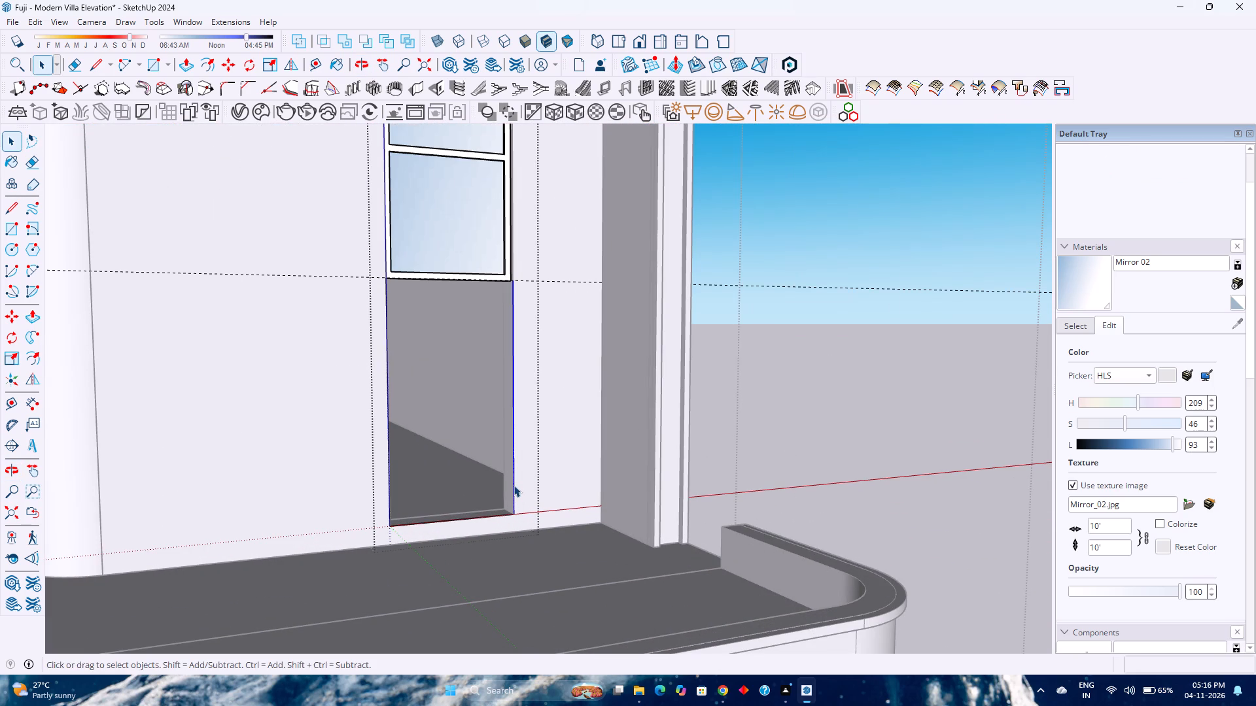
key("Delete")
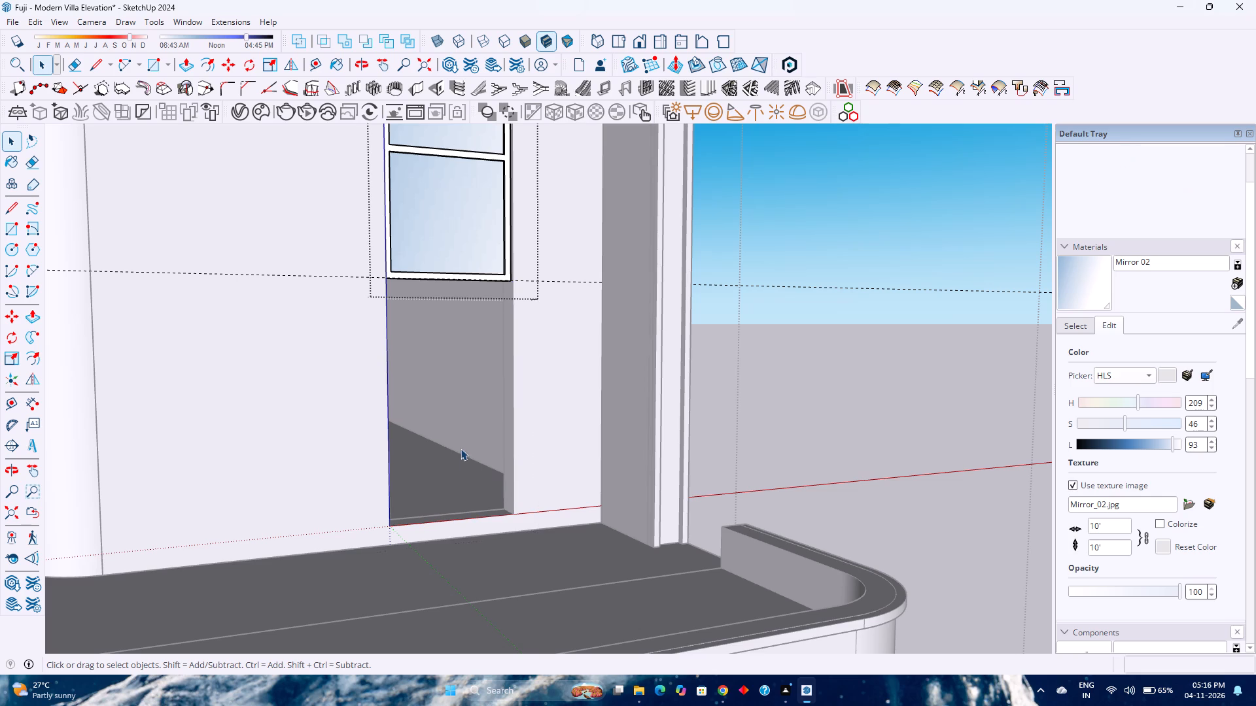
Open the Trimble sign-in page in the browser and choose to sign in with a Google account.
left_click(181, 26)
left_click(224, 119)
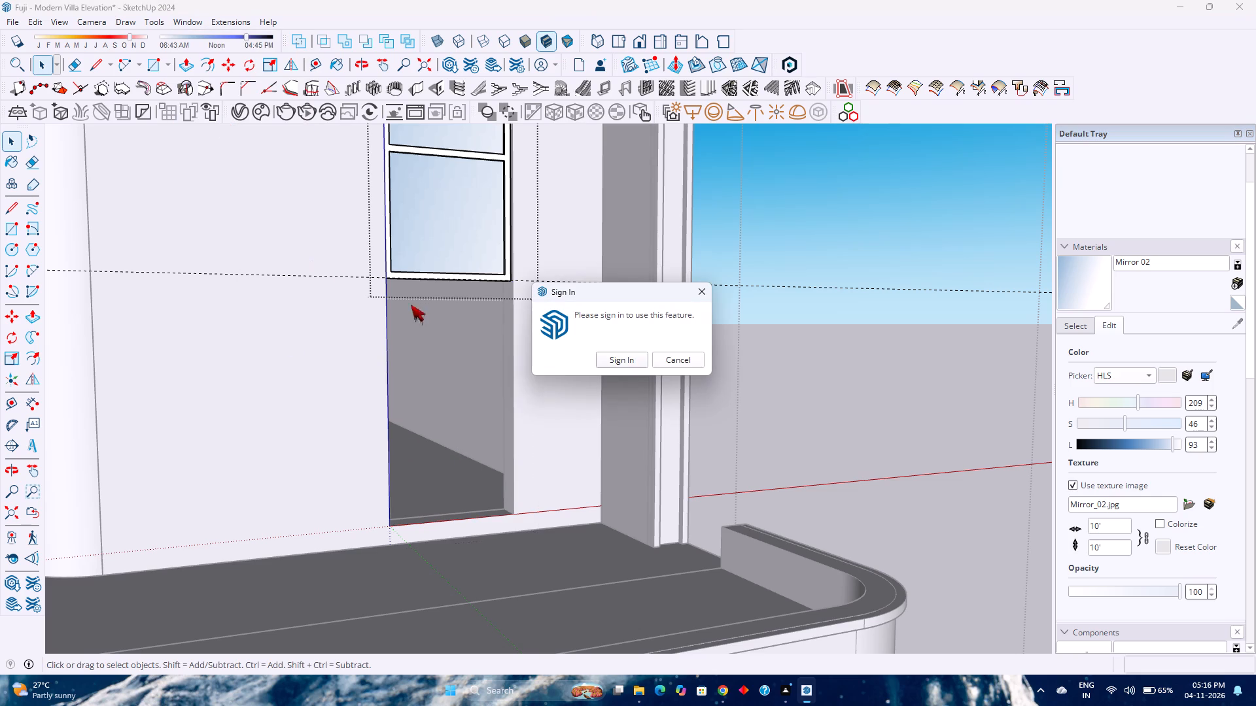
left_click(611, 360)
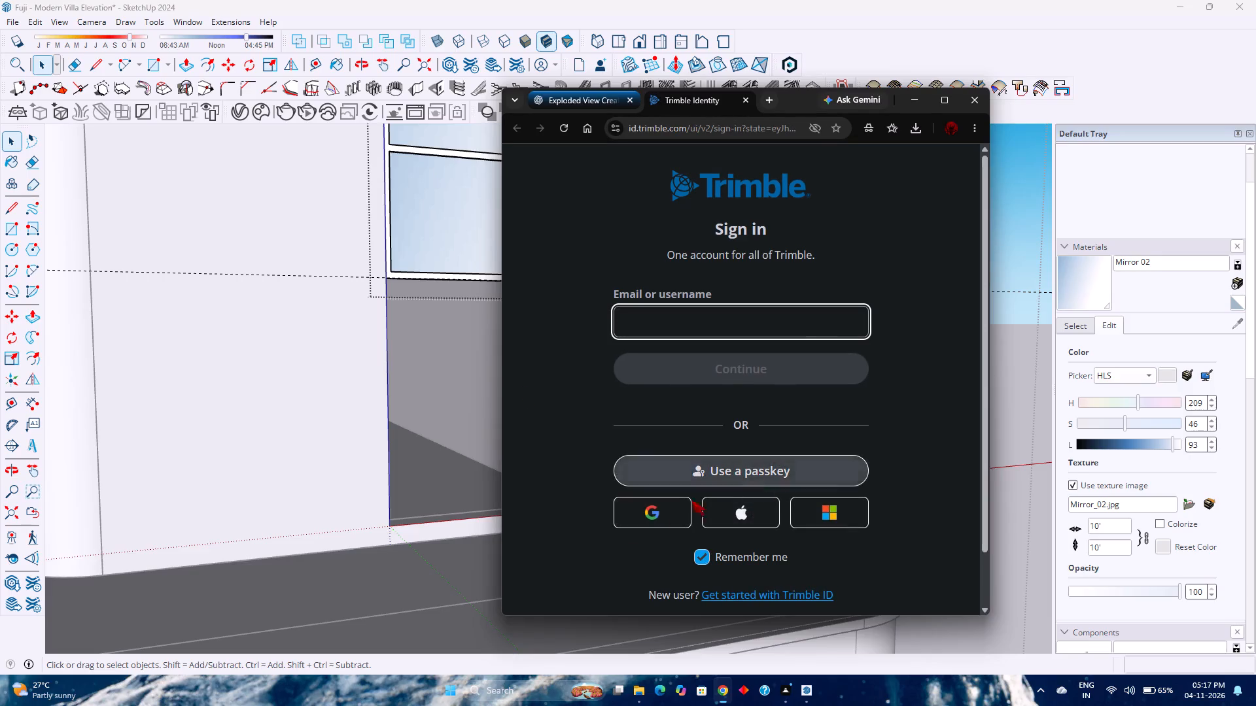
left_click(642, 524)
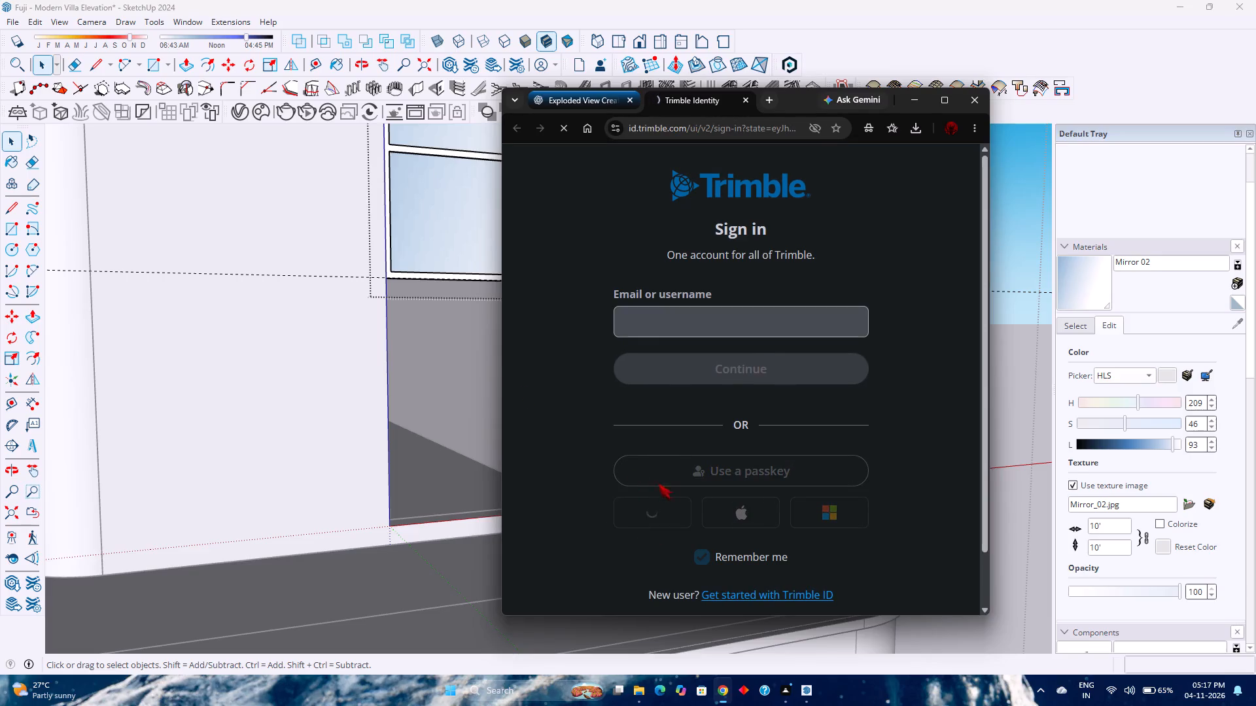
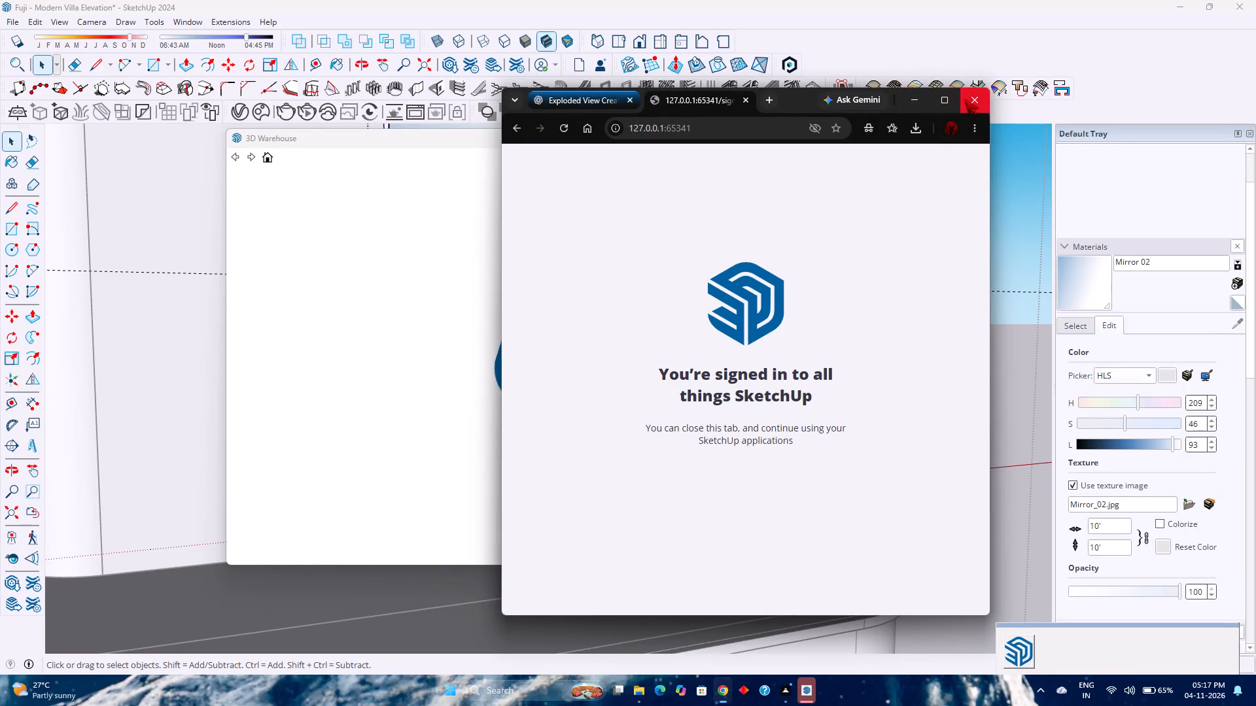
Close the completed sign-in page and minimize the browser to return to the 3D Warehouse window in SketchUp.
left_click(746, 101)
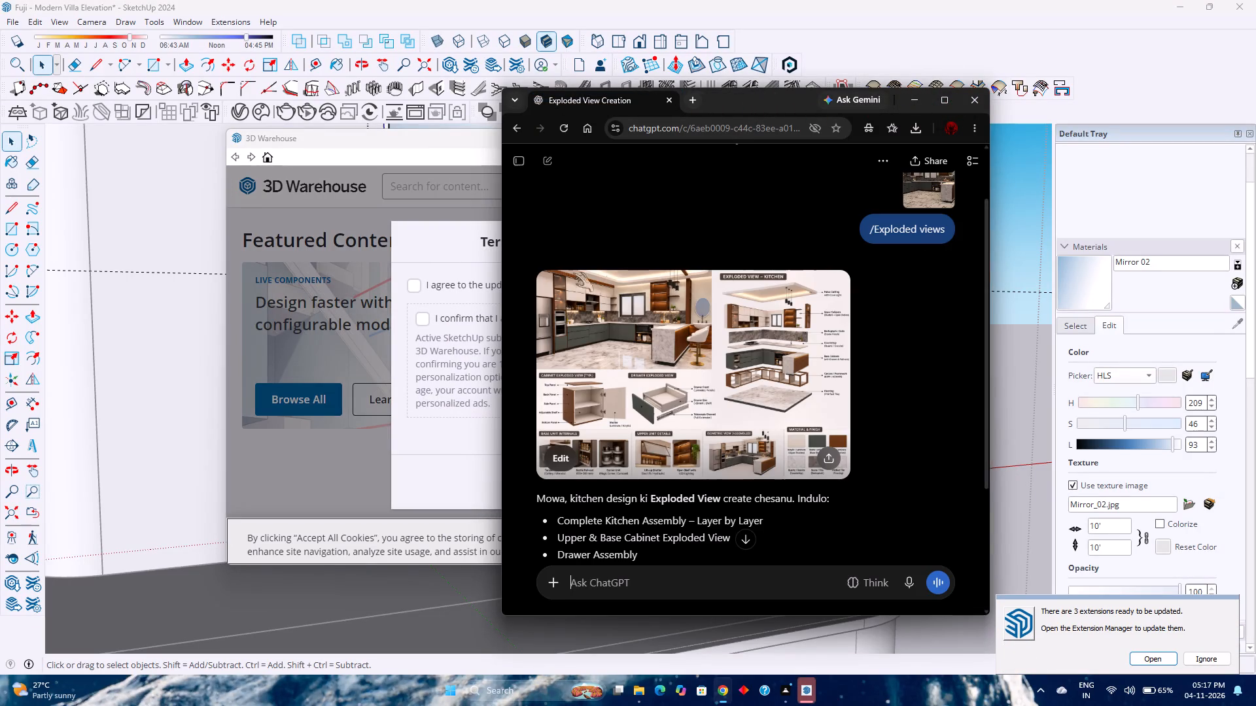
left_click(921, 93)
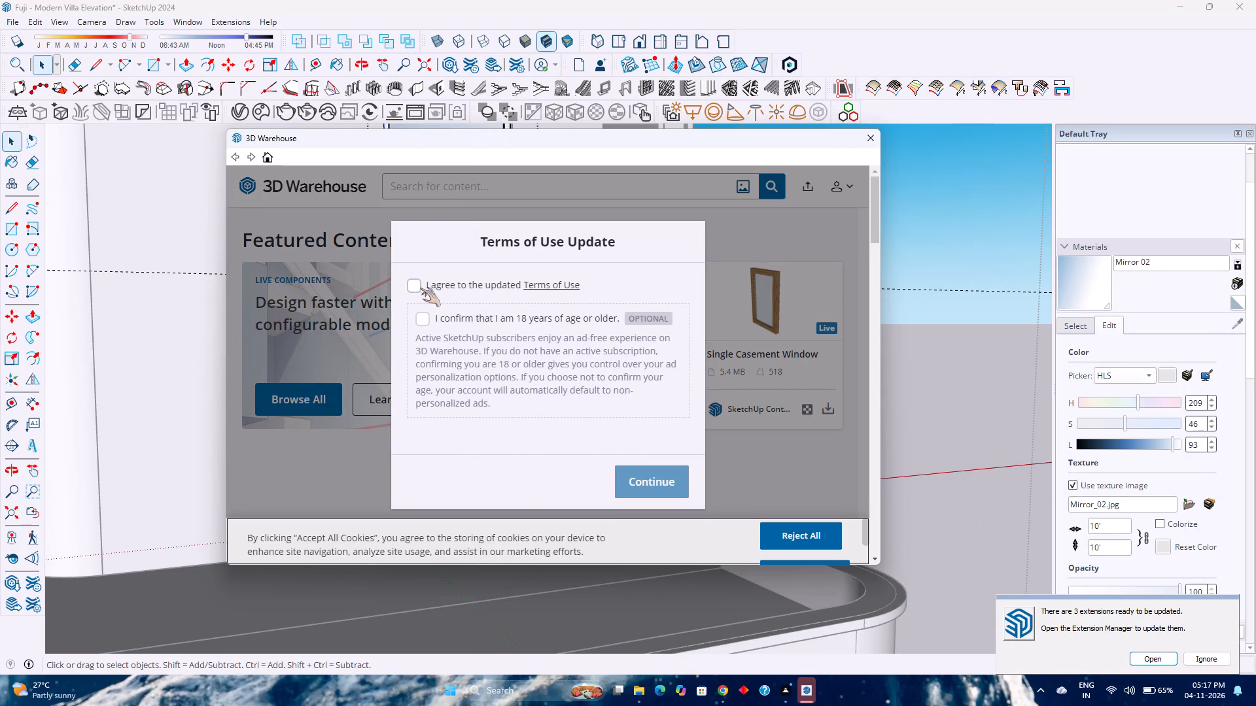
Agree to the updated 3D Warehouse Terms of Use, confirm being 18 years of age or older, and continue.
left_click(410, 284)
left_click(421, 313)
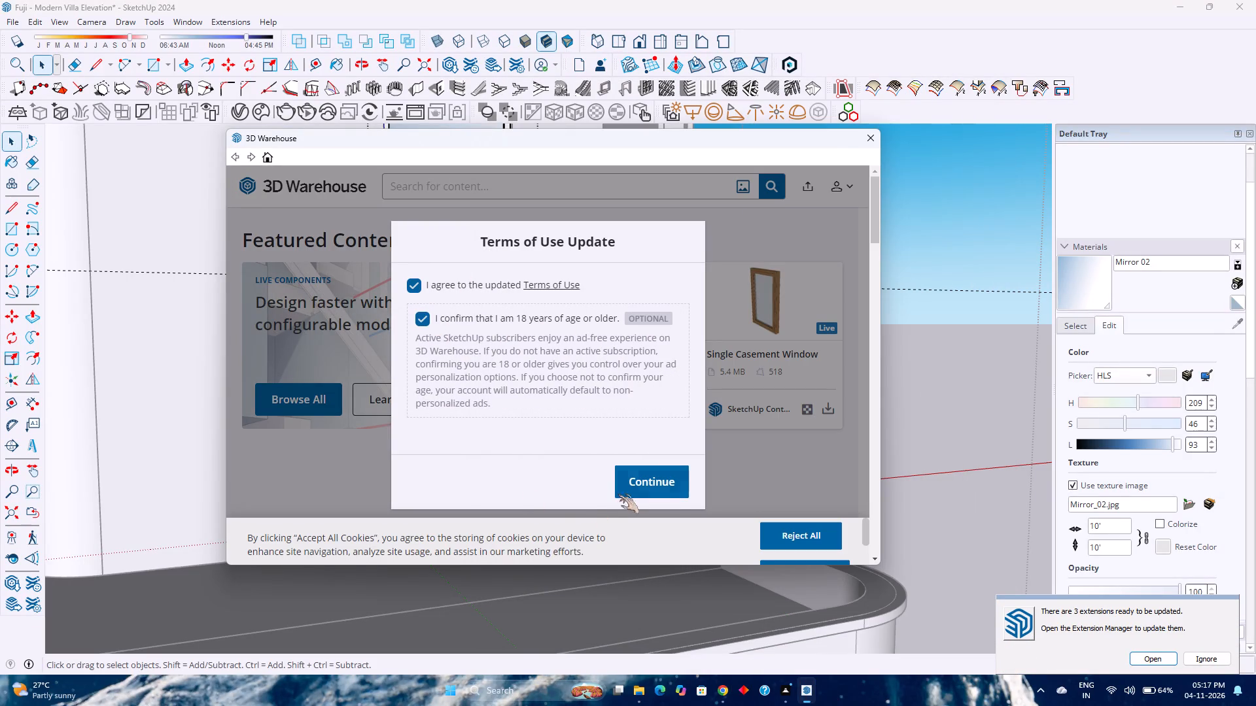
left_click(634, 479)
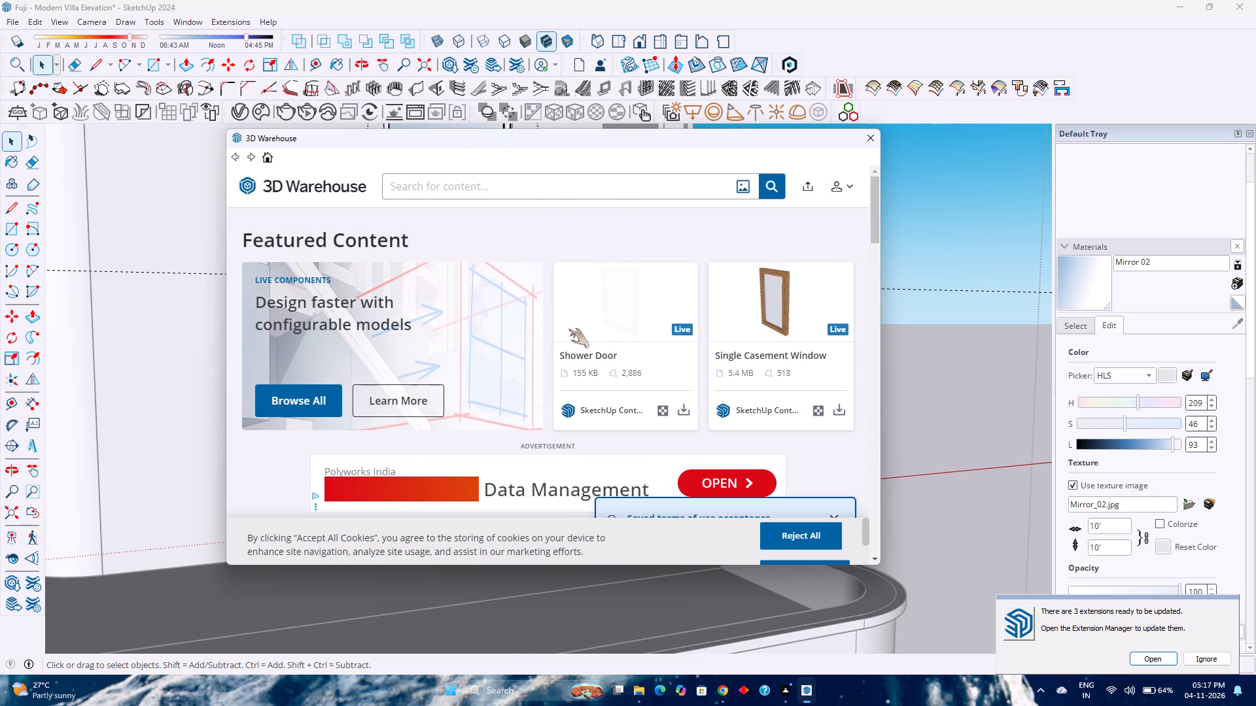
Search the 3D Warehouse models for "glass door" and close the library window.
left_click(563, 190)
type("gls")
key("BackSpace")
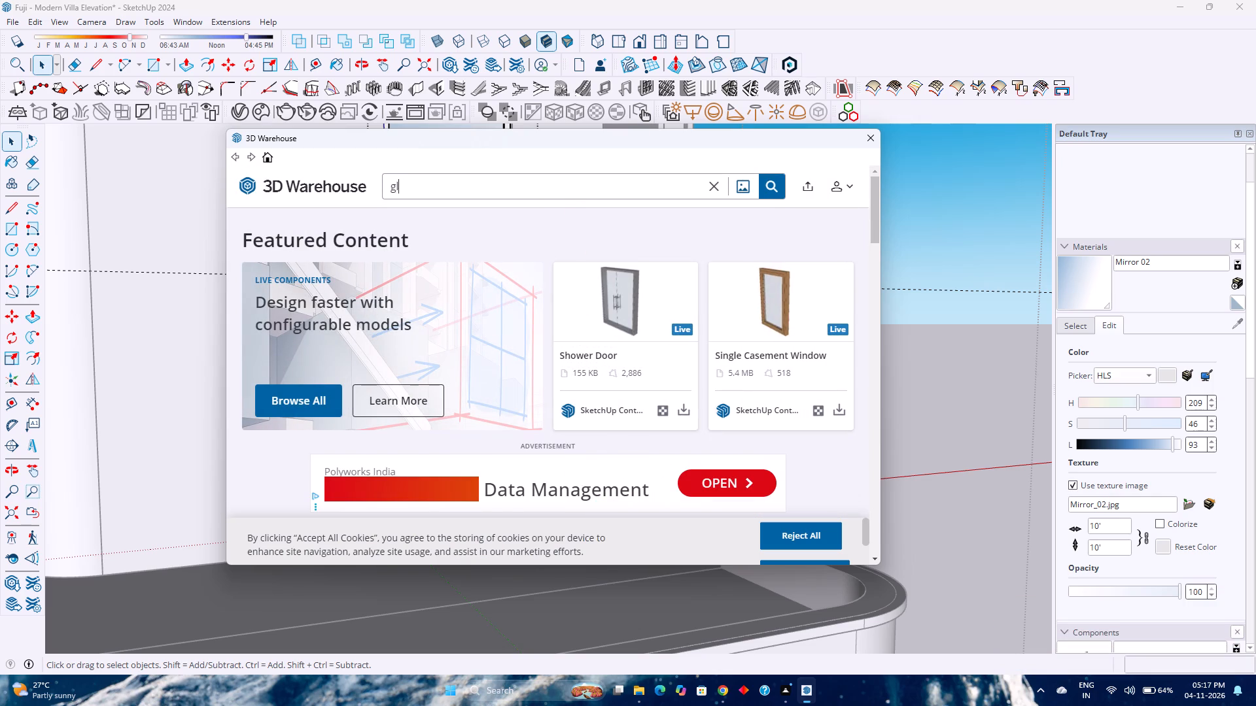
type("ass door")
key("Return")
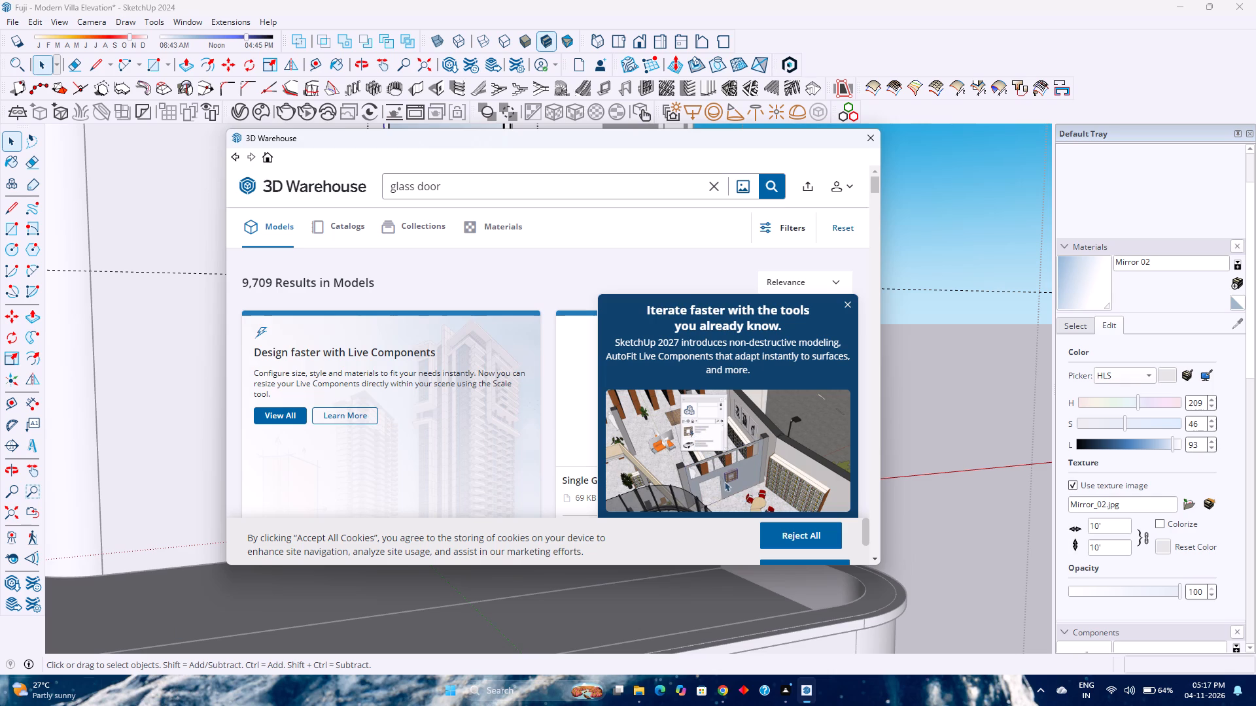
left_click(895, 277)
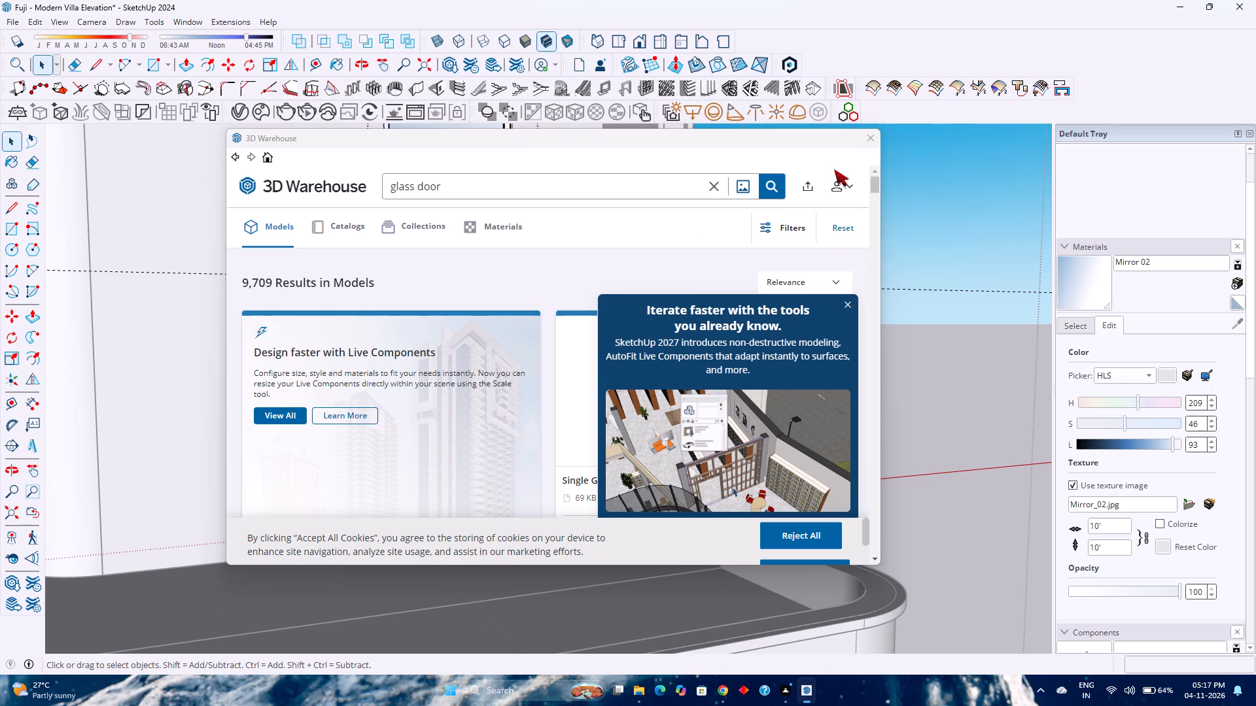
left_click(873, 141)
Examine the open gap beneath the window under the arch and the villa's whole front elevation with its balconies and openings.
scroll(557, 412, "down", 3)
scroll(557, 411, "up", 2)
scroll(561, 404, "down", 2)
scroll(561, 404, "up", 1)
scroll(561, 404, "down", 2)
scroll(561, 404, "up", 1)
scroll(561, 404, "down", 1)
scroll(561, 404, "up", 1)
scroll(561, 404, "down", 1)
scroll(561, 404, "up", 1)
scroll(561, 404, "down", 1)
scroll(561, 404, "up", 1)
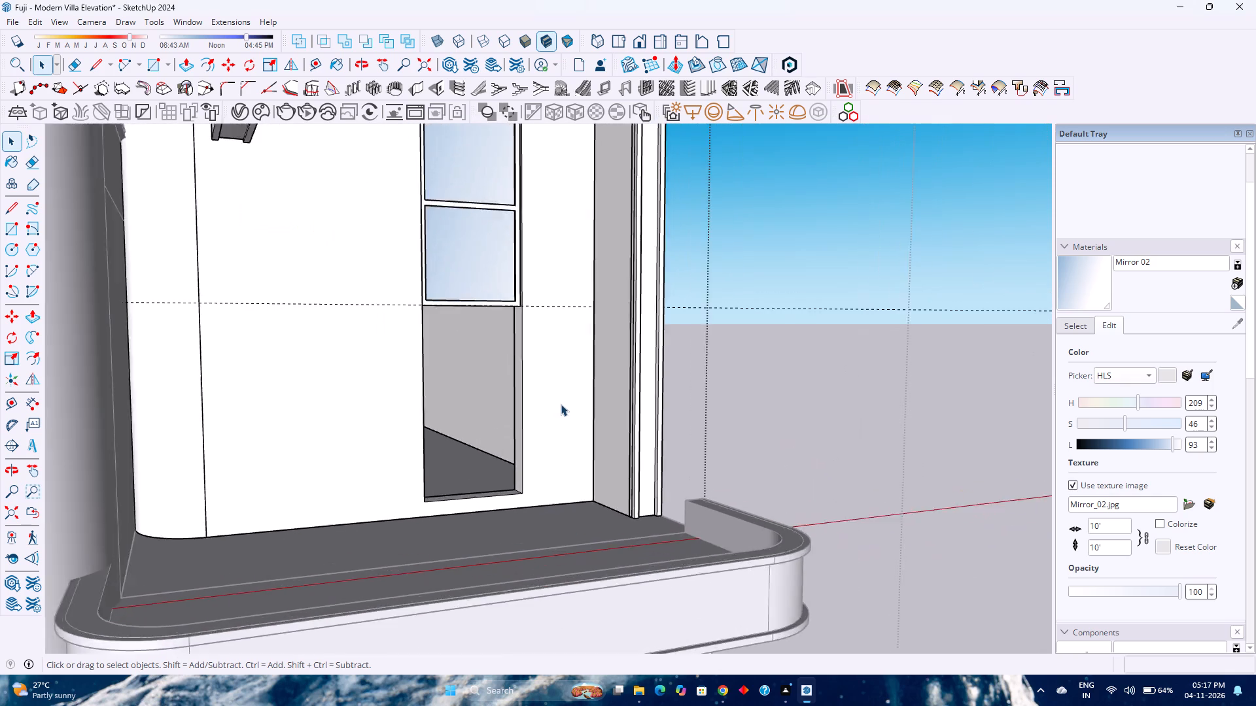
scroll(561, 404, "down", 1)
scroll(561, 404, "up", 1)
scroll(561, 404, "down", 1)
scroll(561, 404, "up", 1)
scroll(561, 404, "down", 1)
scroll(561, 404, "up", 2)
scroll(562, 403, "down", 1)
scroll(562, 403, "up", 1)
scroll(562, 403, "down", 1)
scroll(562, 403, "up", 2)
scroll(562, 403, "down", 2)
scroll(562, 403, "up", 2)
scroll(562, 403, "down", 2)
scroll(562, 403, "up", 2)
scroll(562, 403, "down", 2)
scroll(562, 403, "up", 1)
scroll(562, 403, "down", 1)
scroll(562, 403, "up", 2)
scroll(562, 403, "down", 2)
scroll(562, 403, "up", 1)
scroll(562, 403, "down", 2)
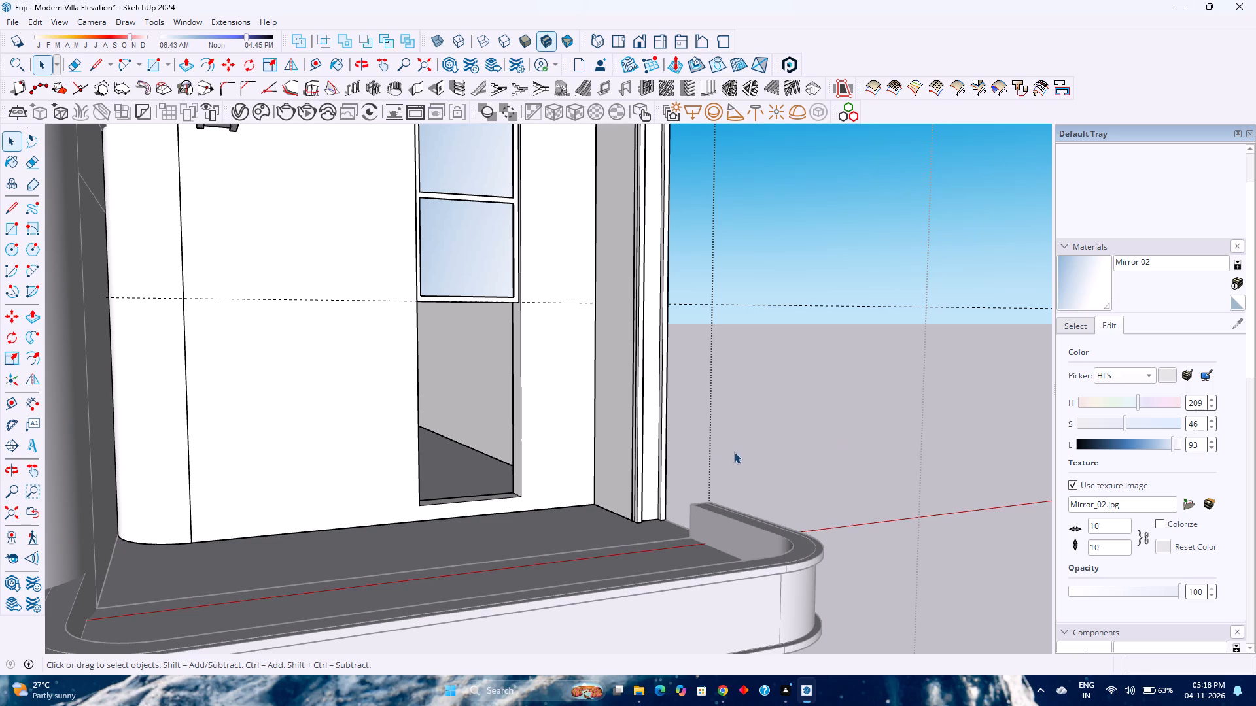
scroll(735, 456, "down", 2)
scroll(735, 456, "up", 2)
scroll(735, 456, "down", 2)
scroll(735, 456, "up", 2)
scroll(735, 456, "down", 3)
scroll(734, 457, "up", 2)
scroll(731, 457, "down", 3)
scroll(727, 454, "up", 1)
scroll(726, 451, "down", 2)
scroll(726, 451, "up", 2)
scroll(726, 451, "down", 2)
scroll(726, 451, "up", 2)
scroll(726, 451, "down", 3)
scroll(726, 451, "up", 4)
scroll(726, 451, "down", 3)
scroll(725, 451, "up", 2)
scroll(725, 451, "down", 3)
scroll(725, 451, "up", 1)
scroll(725, 451, "down", 3)
scroll(724, 451, "up", 1)
scroll(724, 450, "down", 3)
scroll(724, 450, "up", 2)
scroll(724, 450, "down", 2)
scroll(724, 450, "up", 1)
scroll(724, 448, "down", 3)
scroll(725, 447, "up", 2)
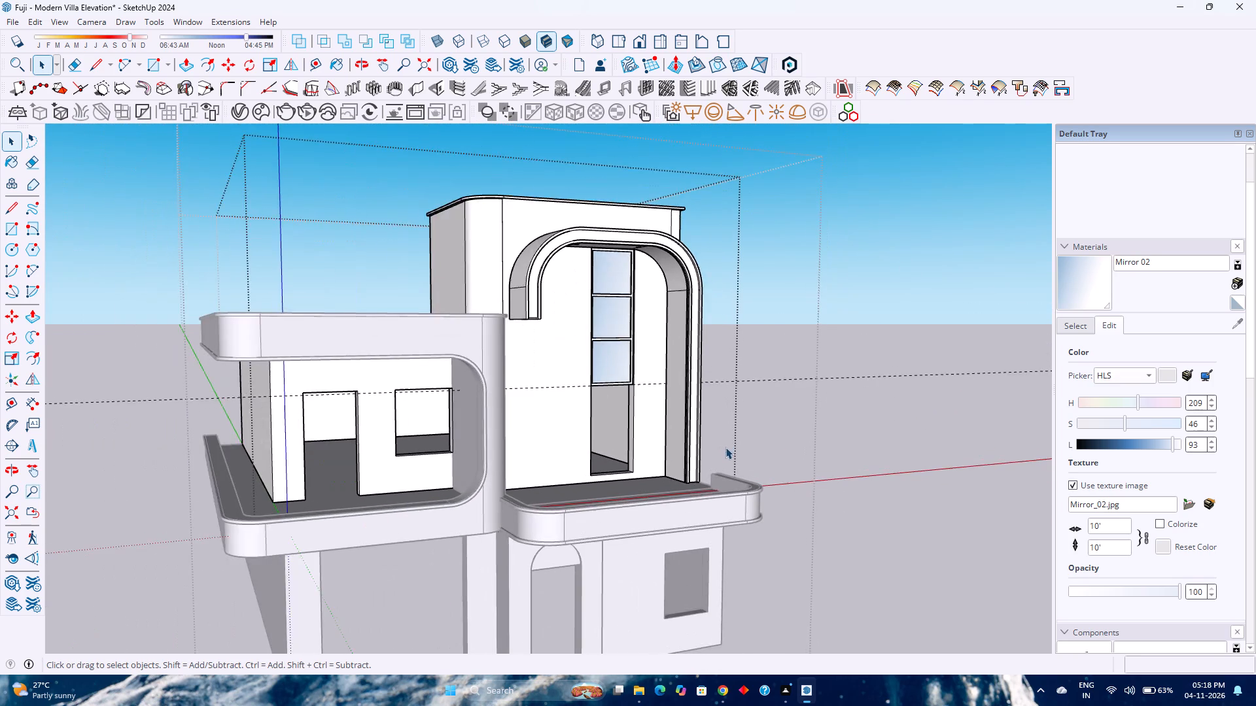
scroll(725, 447, "down", 2)
scroll(725, 447, "up", 2)
scroll(725, 447, "down", 1)
middle_click_drag(822, 442, 732, 422)
middle_click(732, 422)
scroll(732, 422, "down", 3)
scroll(732, 422, "up", 1)
scroll(732, 422, "down", 2)
scroll(732, 422, "up", 2)
scroll(732, 422, "down", 3)
scroll(732, 422, "up", 2)
scroll(732, 422, "down", 1)
scroll(732, 422, "up", 2)
scroll(732, 422, "down", 2)
scroll(732, 422, "up", 2)
scroll(732, 422, "down", 3)
scroll(732, 422, "up", 2)
scroll(732, 422, "down", 2)
scroll(732, 422, "up", 1)
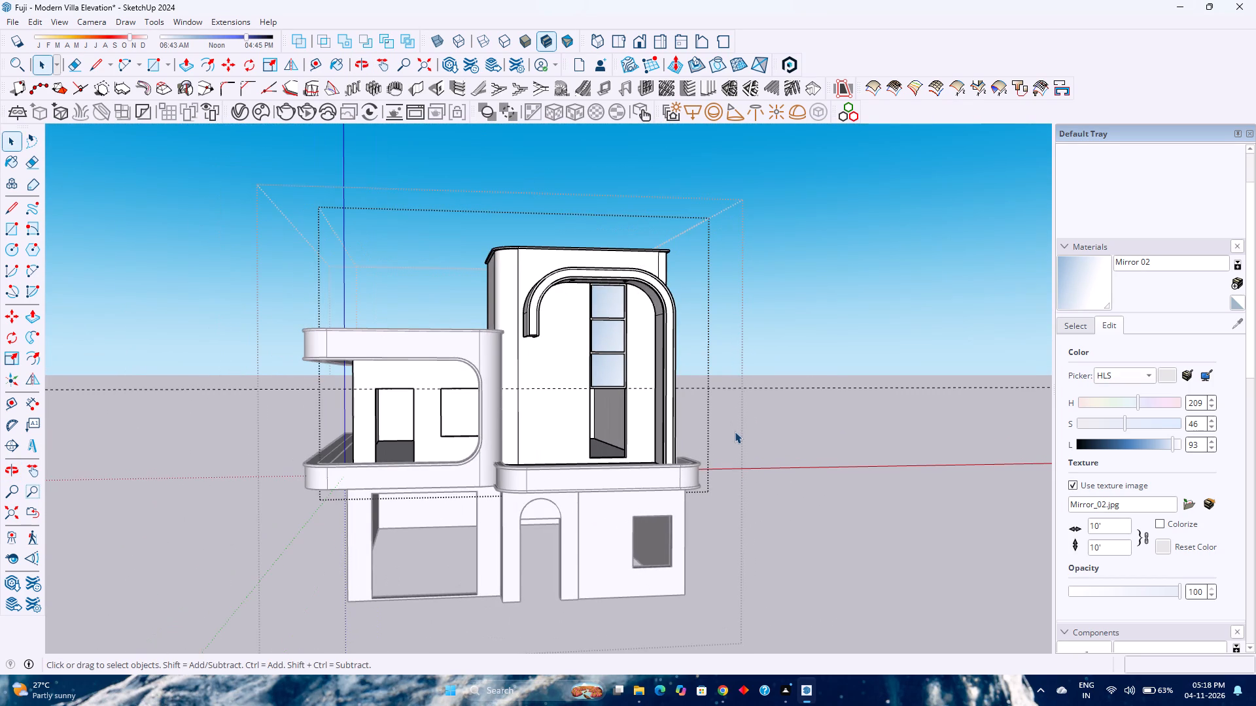
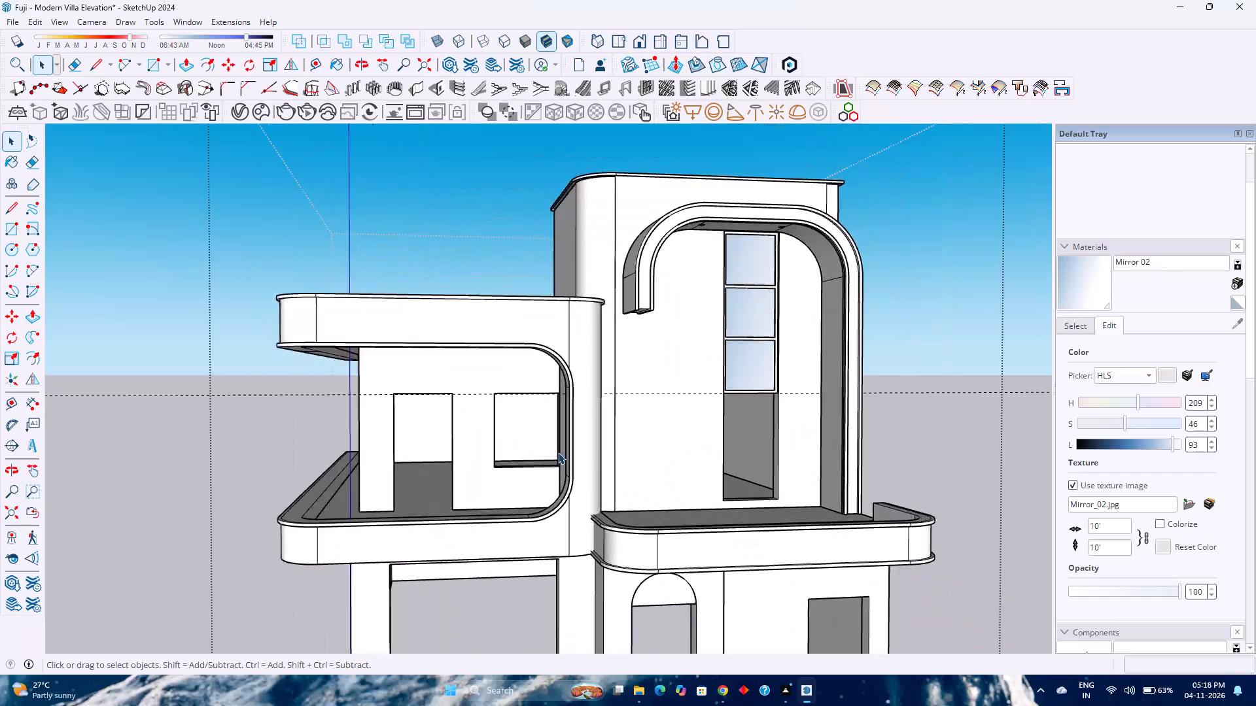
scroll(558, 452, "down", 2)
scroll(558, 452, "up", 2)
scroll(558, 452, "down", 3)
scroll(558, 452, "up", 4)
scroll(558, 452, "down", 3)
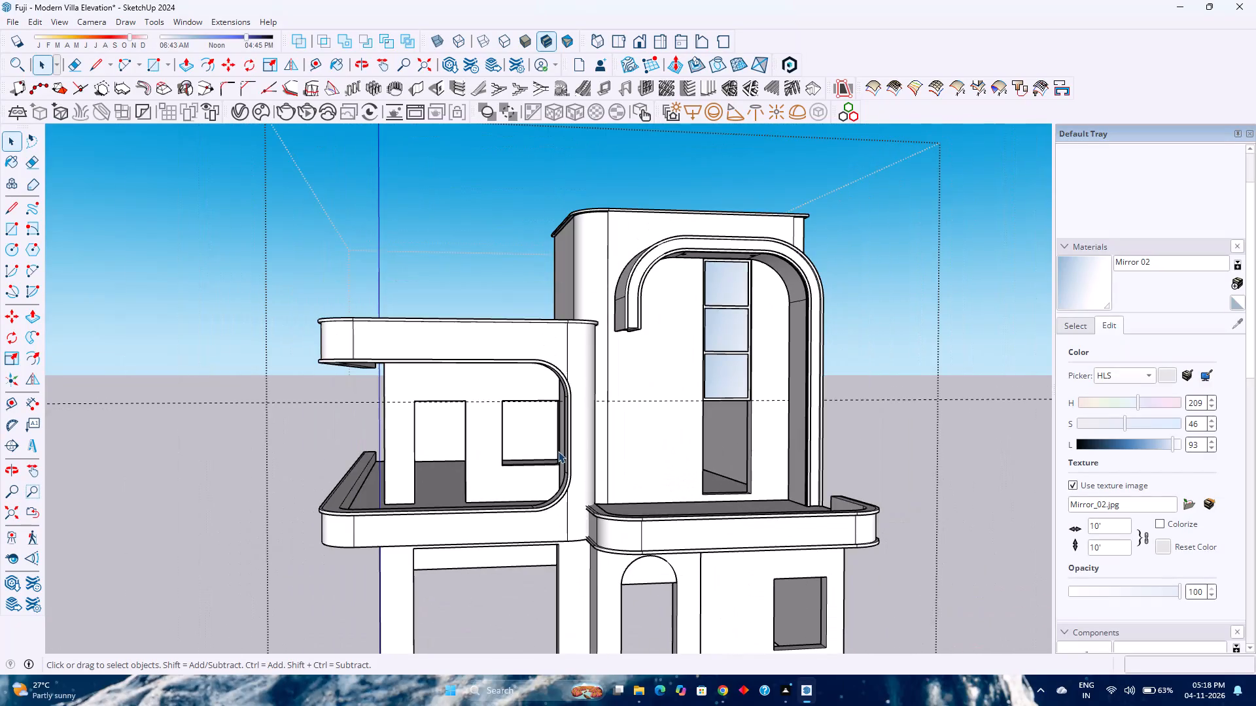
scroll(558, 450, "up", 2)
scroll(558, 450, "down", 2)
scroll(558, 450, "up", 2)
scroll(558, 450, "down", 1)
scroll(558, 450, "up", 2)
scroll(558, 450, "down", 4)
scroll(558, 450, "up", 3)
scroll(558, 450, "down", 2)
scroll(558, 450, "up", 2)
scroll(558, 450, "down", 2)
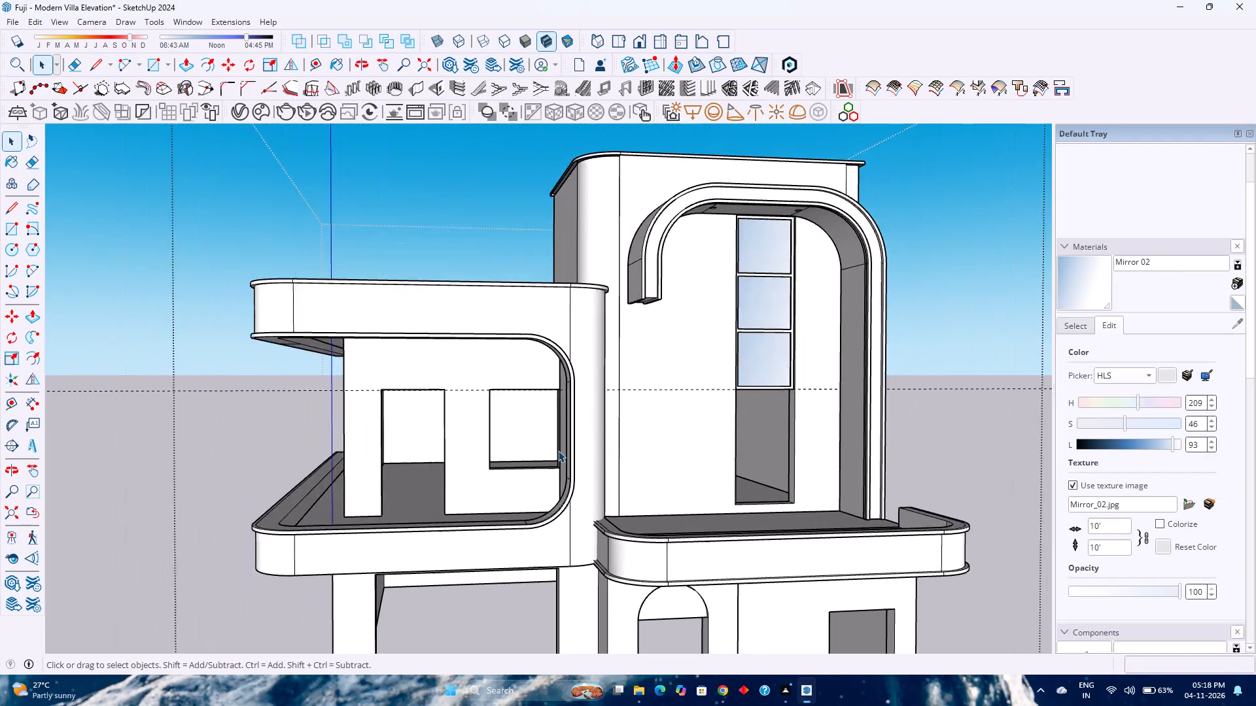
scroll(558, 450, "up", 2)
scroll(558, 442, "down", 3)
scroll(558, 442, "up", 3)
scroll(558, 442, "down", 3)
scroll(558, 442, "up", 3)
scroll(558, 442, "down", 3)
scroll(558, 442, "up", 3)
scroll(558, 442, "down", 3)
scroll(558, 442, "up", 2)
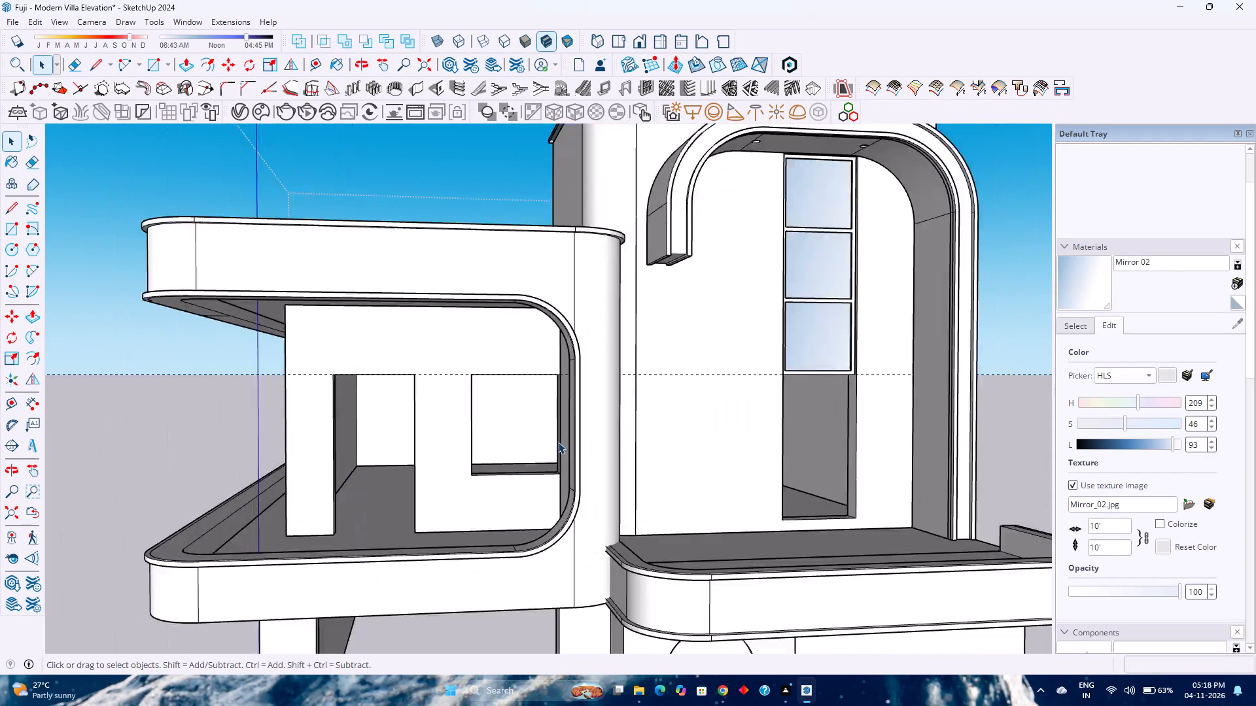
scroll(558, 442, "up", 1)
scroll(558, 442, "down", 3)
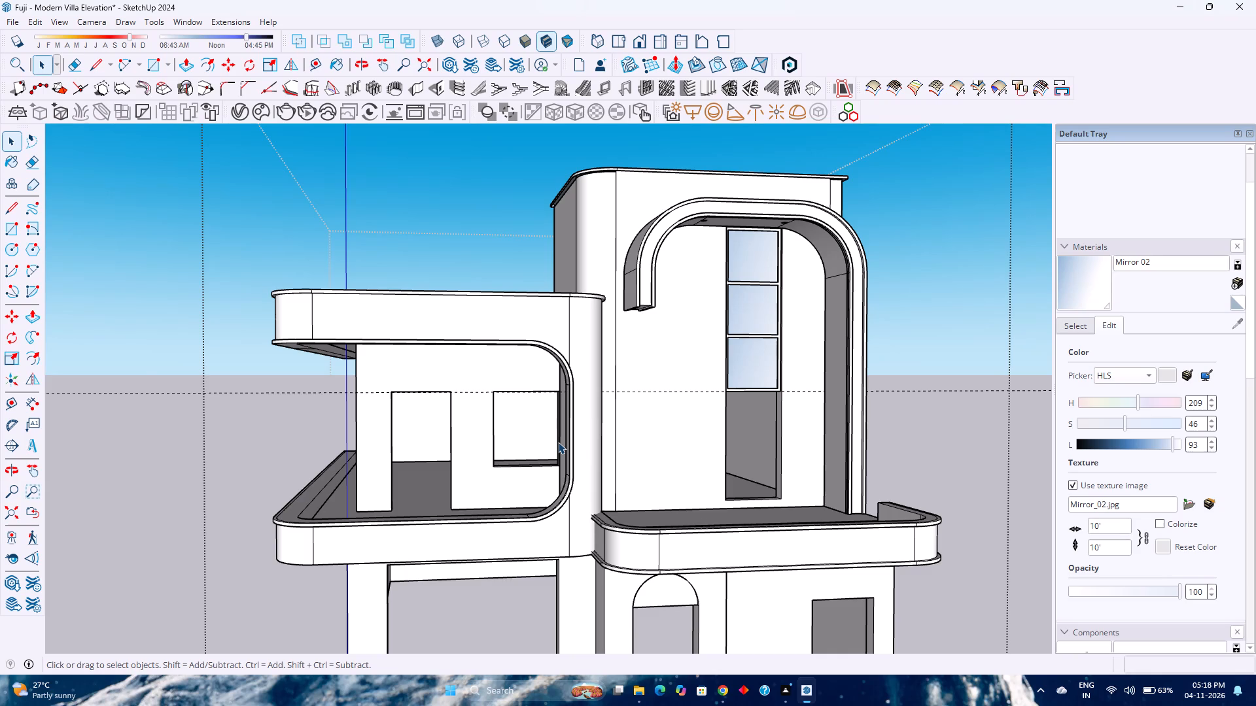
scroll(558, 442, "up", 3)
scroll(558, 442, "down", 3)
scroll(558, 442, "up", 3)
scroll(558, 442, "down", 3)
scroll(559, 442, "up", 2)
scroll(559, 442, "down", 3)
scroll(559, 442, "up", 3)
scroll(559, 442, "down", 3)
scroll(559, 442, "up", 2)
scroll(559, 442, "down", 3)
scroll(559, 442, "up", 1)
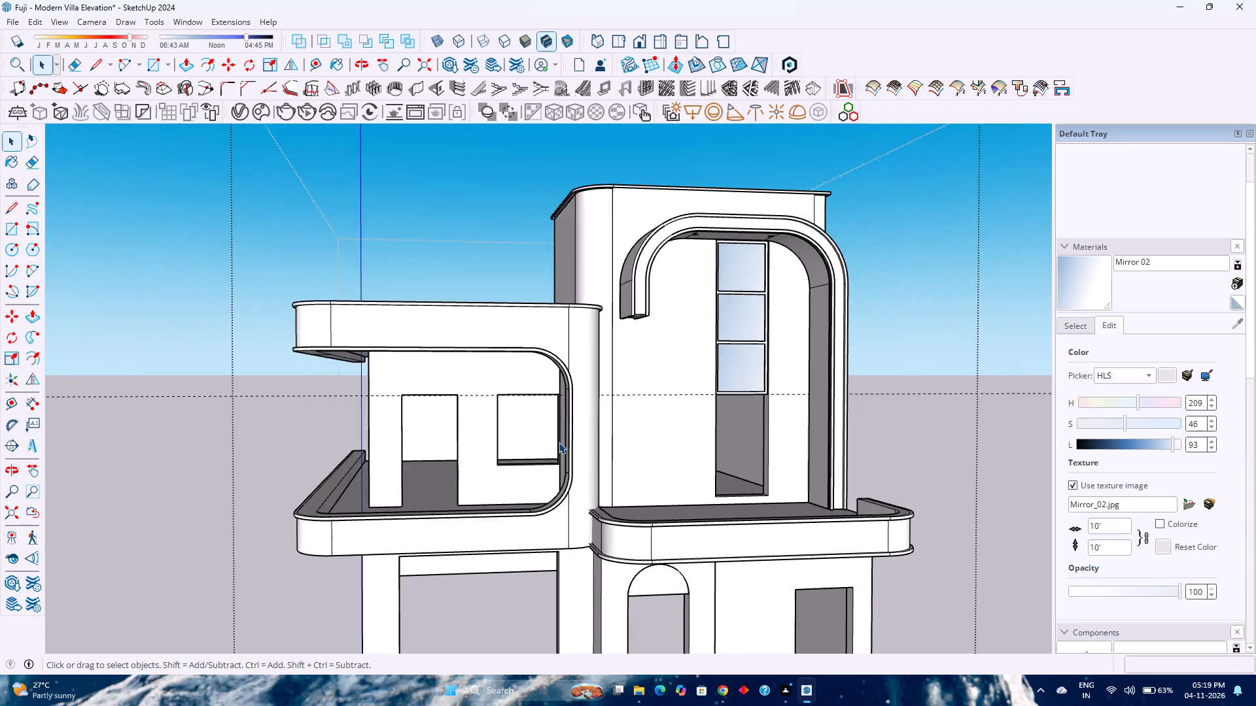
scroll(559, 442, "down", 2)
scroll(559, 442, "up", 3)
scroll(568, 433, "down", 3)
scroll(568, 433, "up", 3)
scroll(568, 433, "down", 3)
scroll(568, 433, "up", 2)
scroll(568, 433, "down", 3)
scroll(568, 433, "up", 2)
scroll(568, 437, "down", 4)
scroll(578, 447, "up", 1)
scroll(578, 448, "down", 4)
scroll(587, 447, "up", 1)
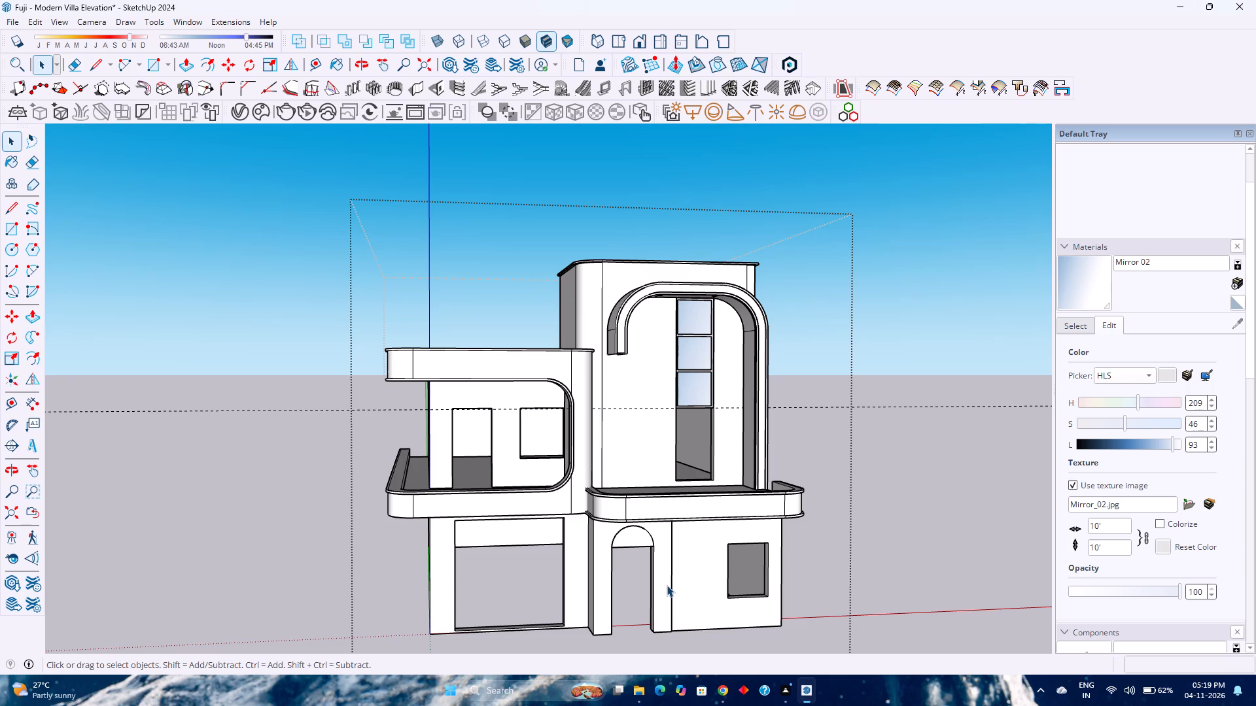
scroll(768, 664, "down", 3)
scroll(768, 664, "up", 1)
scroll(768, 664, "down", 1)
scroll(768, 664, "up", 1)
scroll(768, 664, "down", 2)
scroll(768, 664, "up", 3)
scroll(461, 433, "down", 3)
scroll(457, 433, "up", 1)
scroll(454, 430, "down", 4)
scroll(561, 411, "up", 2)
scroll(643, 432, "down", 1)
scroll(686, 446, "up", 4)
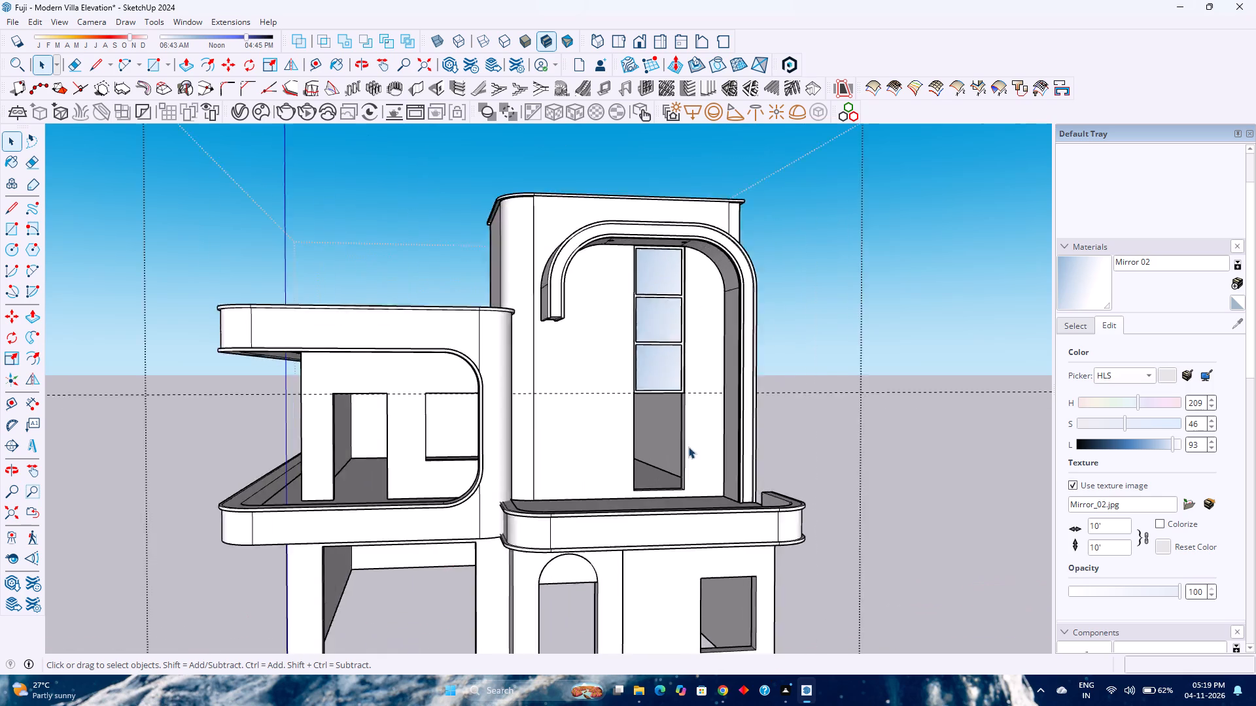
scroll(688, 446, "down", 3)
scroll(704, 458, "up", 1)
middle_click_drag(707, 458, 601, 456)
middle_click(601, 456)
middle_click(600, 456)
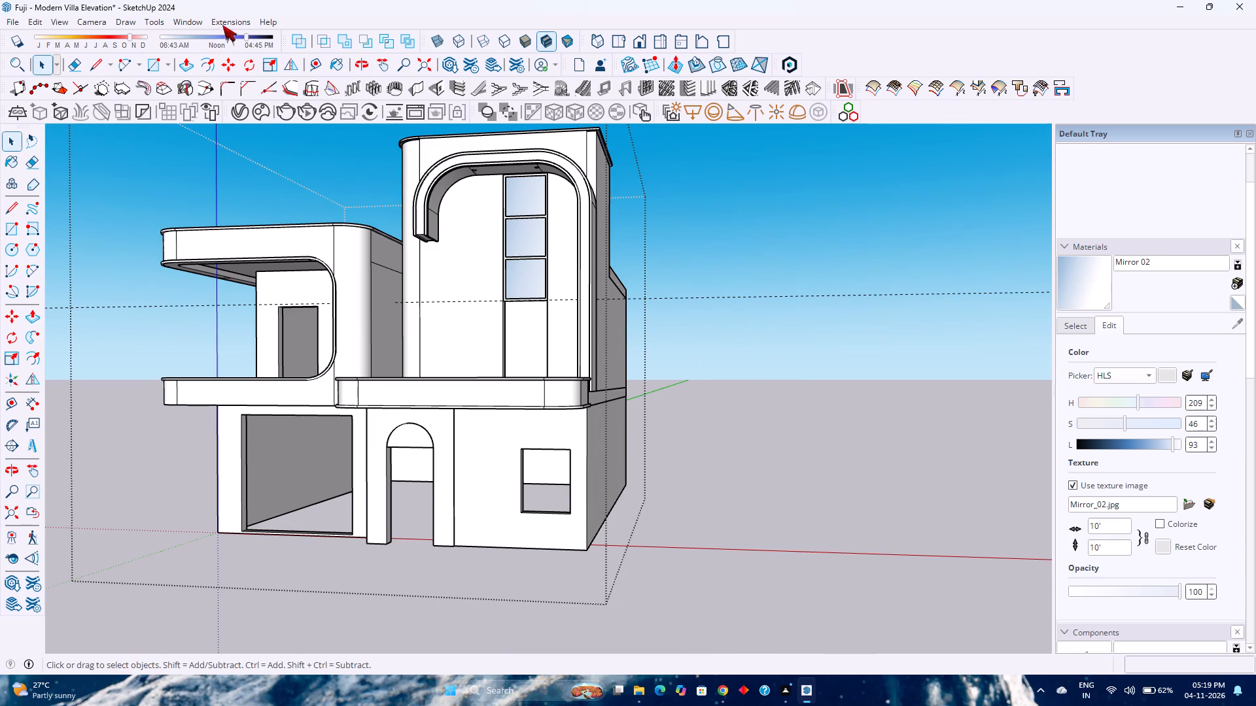
Reopen the 3D Warehouse and dismiss the promotional pop-up covering the glass door results.
left_click(189, 23)
left_click(234, 124)
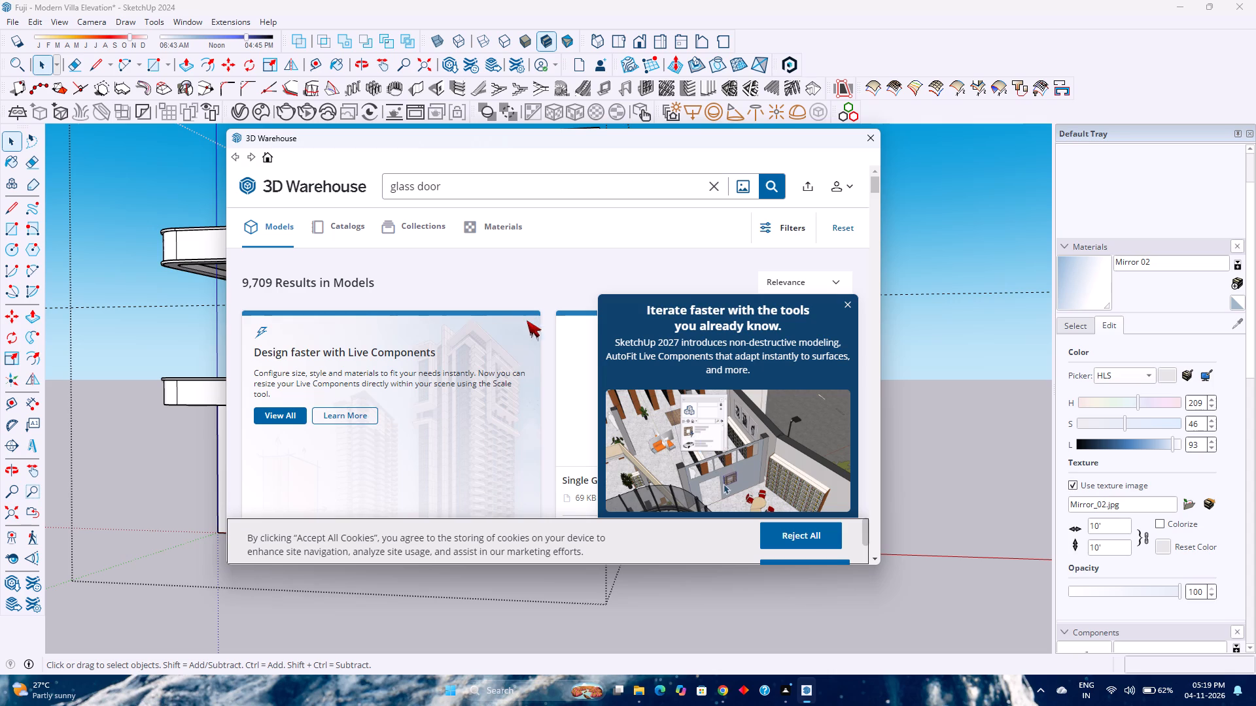
left_click(850, 311)
Look through the glass door search results for a framed double door that suits the opening under the arch.
scroll(672, 316, "down", 2)
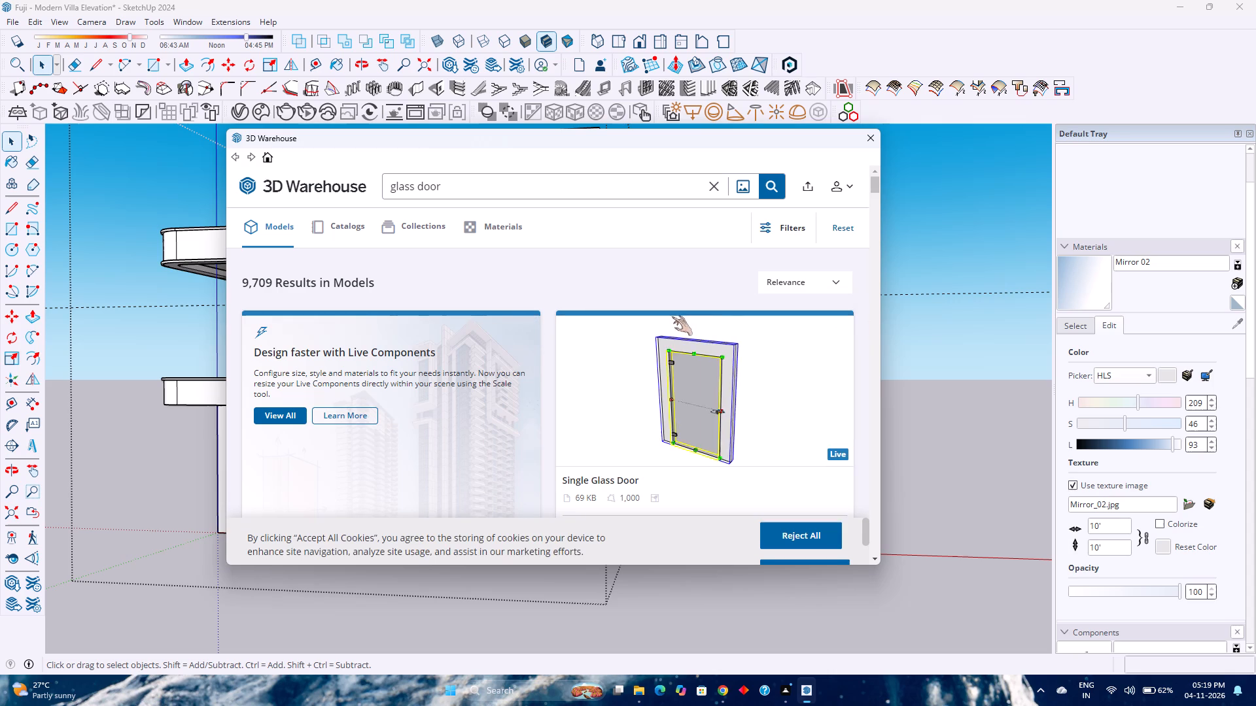
scroll(672, 316, "down", 5)
scroll(493, 326, "down", 2)
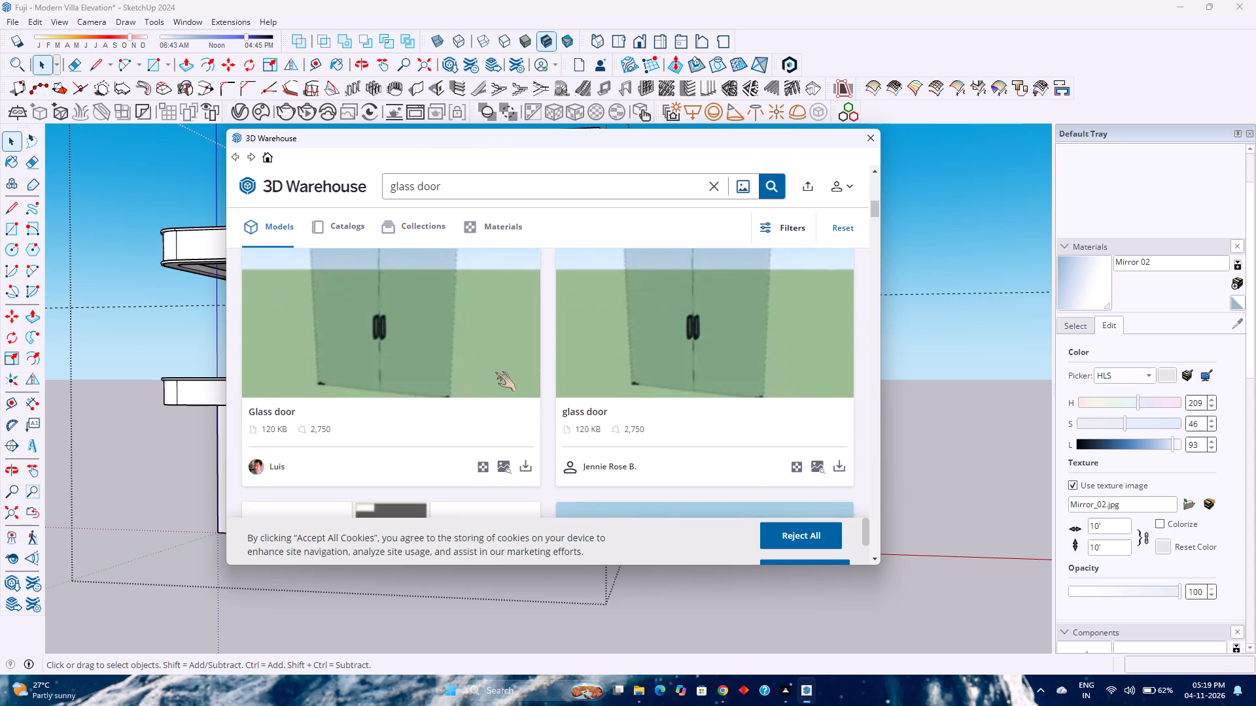
scroll(495, 372, "down", 5)
scroll(495, 373, "up", 2)
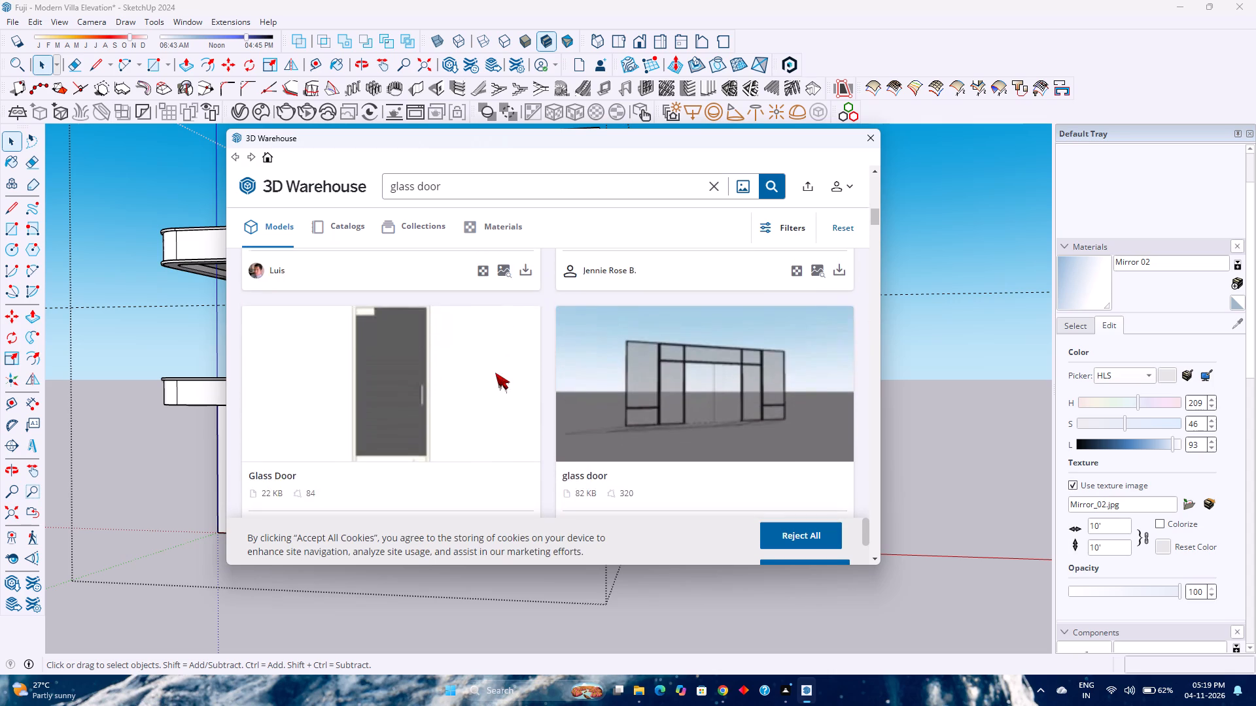
scroll(495, 373, "down", 9)
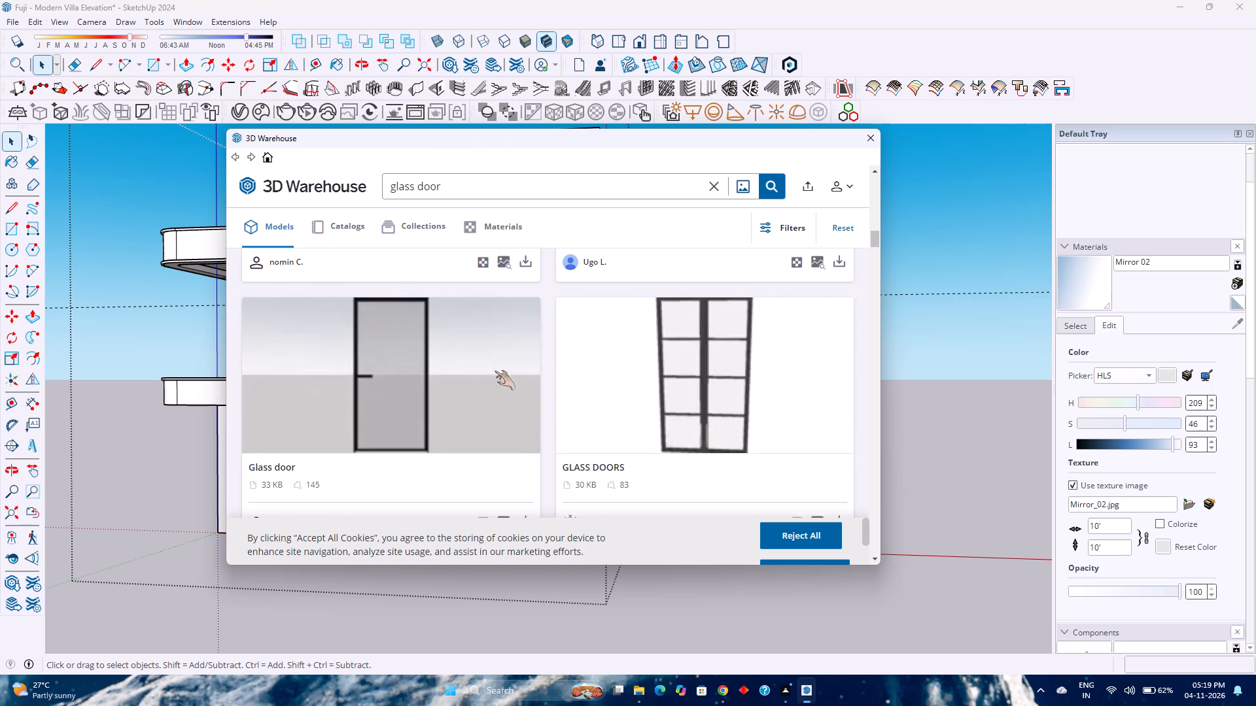
scroll(495, 371, "down", 3)
scroll(495, 371, "up", 4)
scroll(495, 371, "down", 3)
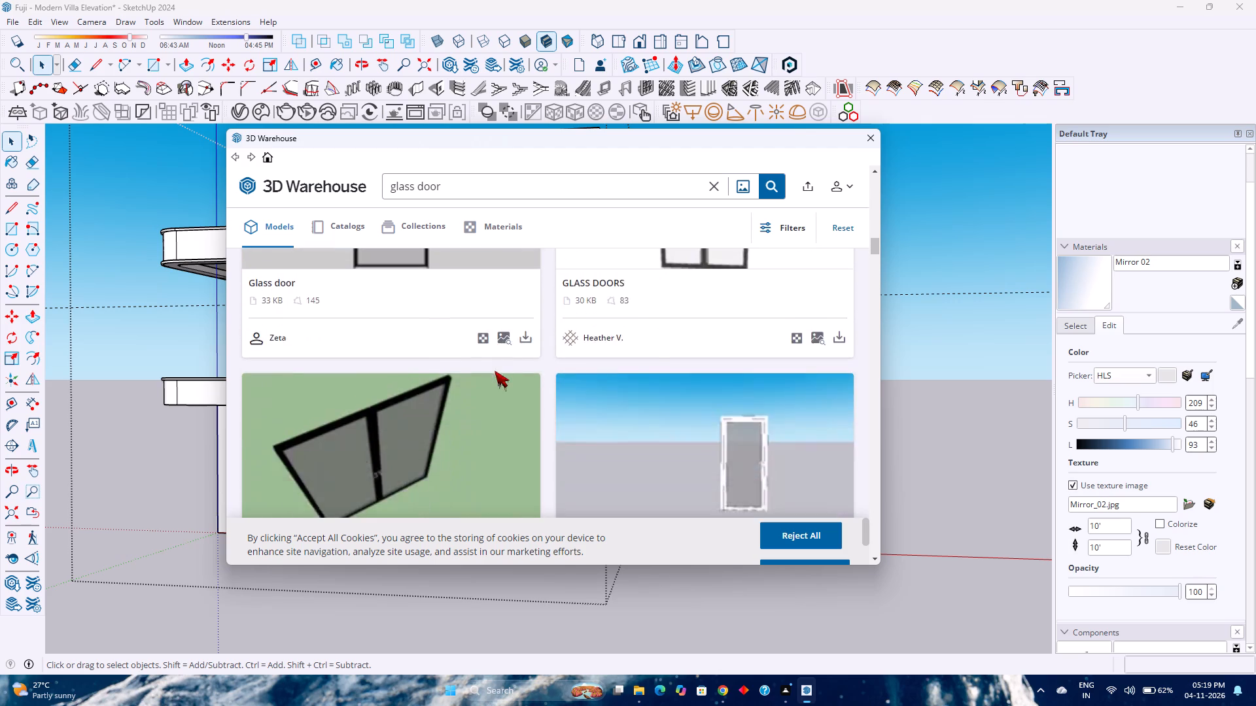
scroll(495, 371, "down", 6)
scroll(495, 371, "up", 2)
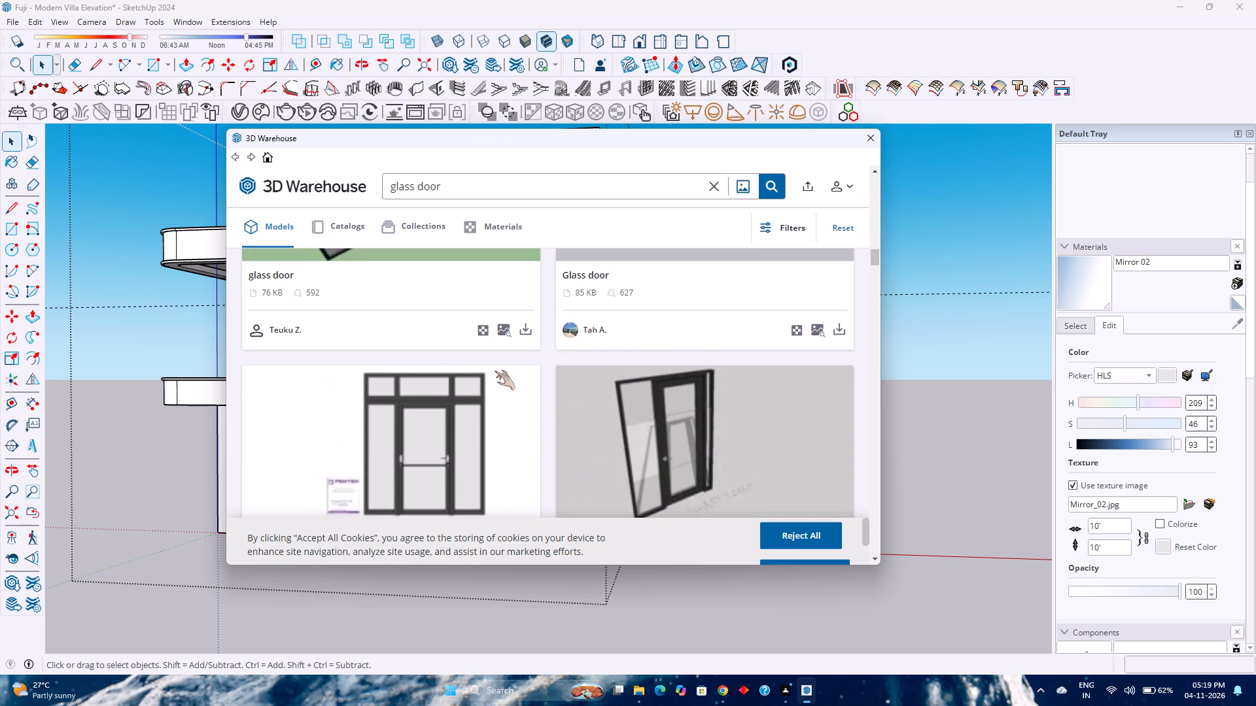
scroll(495, 371, "down", 5)
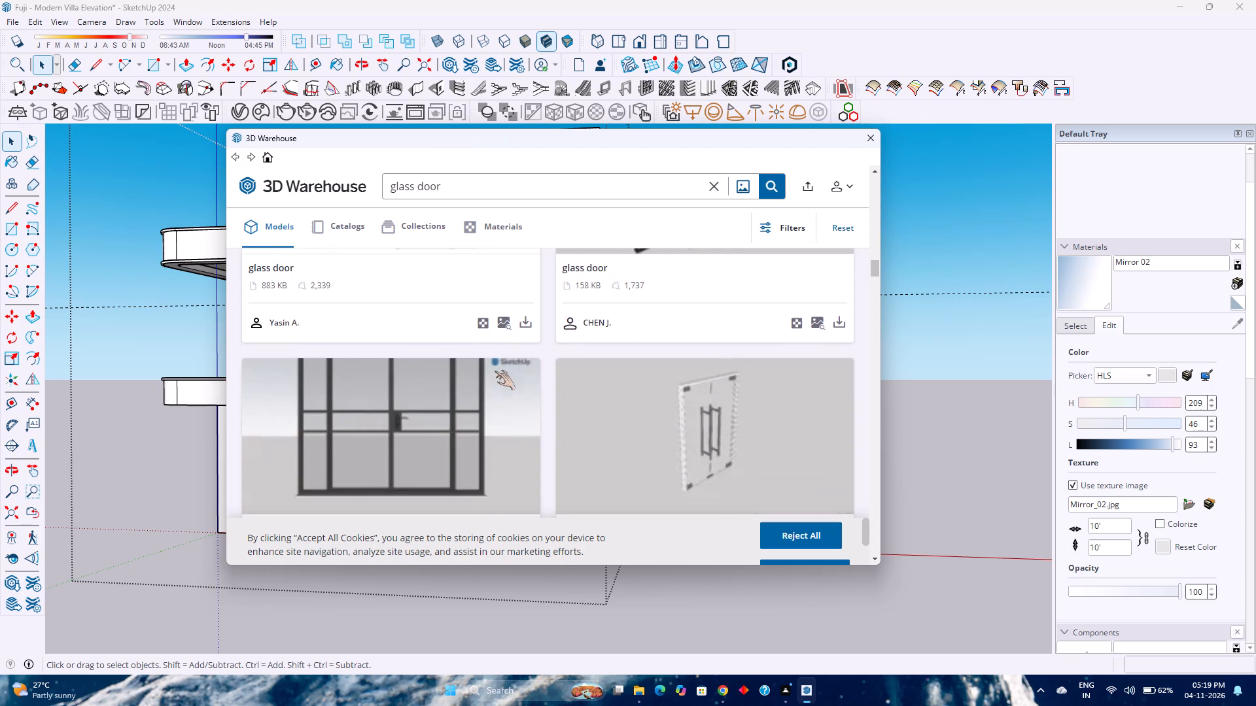
scroll(495, 371, "up", 5)
scroll(495, 369, "down", 7)
scroll(495, 369, "up", 2)
scroll(495, 369, "down", 8)
scroll(495, 372, "up", 3)
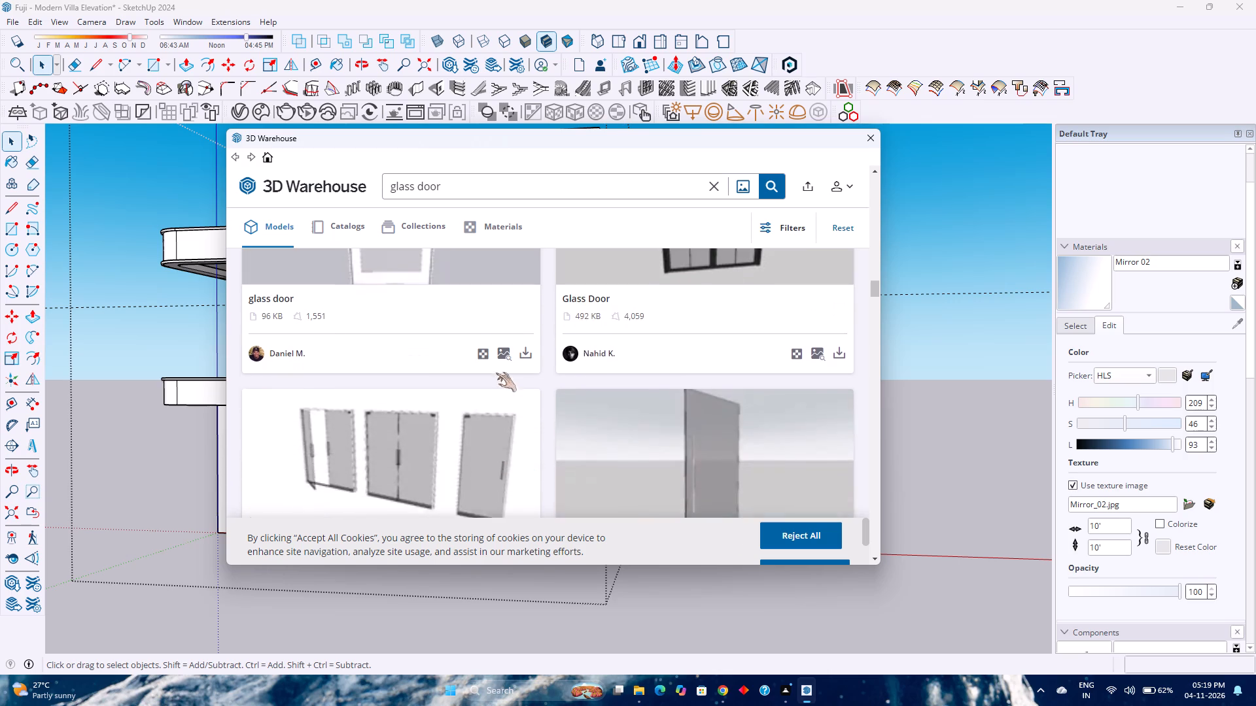
Load the 492 KB black-framed double Glass Door into the model and place it at the lower-left corner of the opening beneath the arched window.
left_click(847, 454)
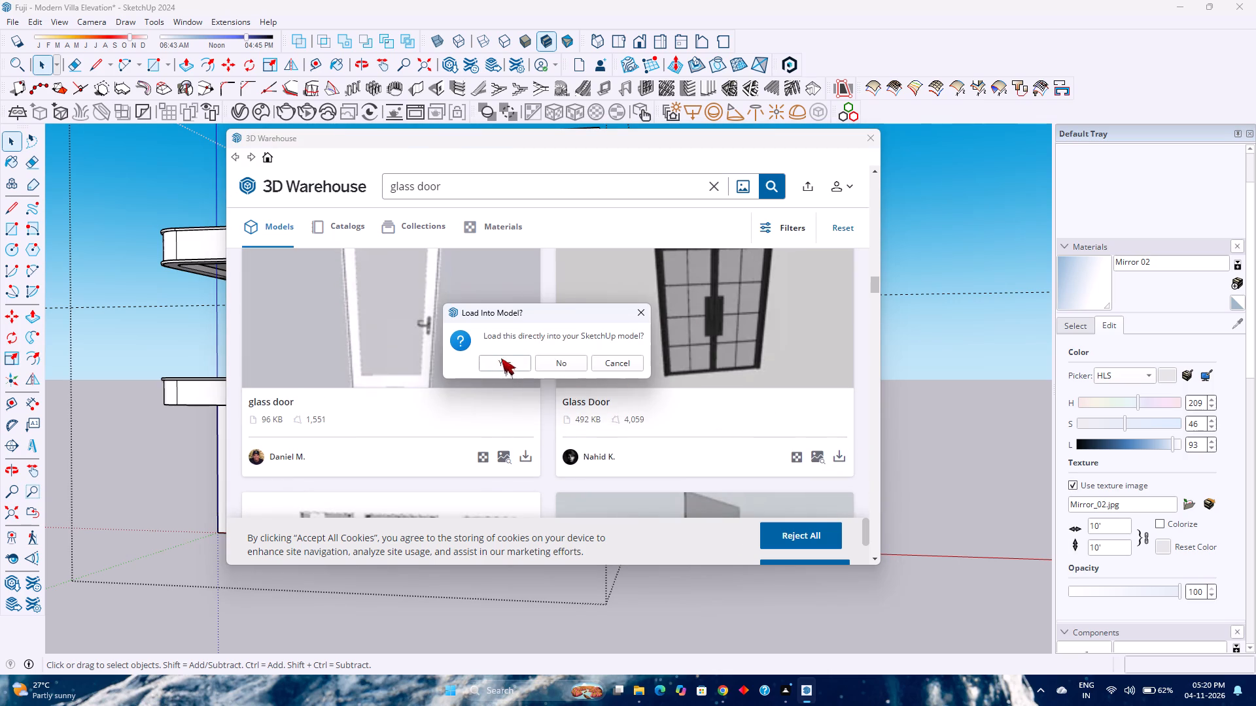
left_click(510, 365)
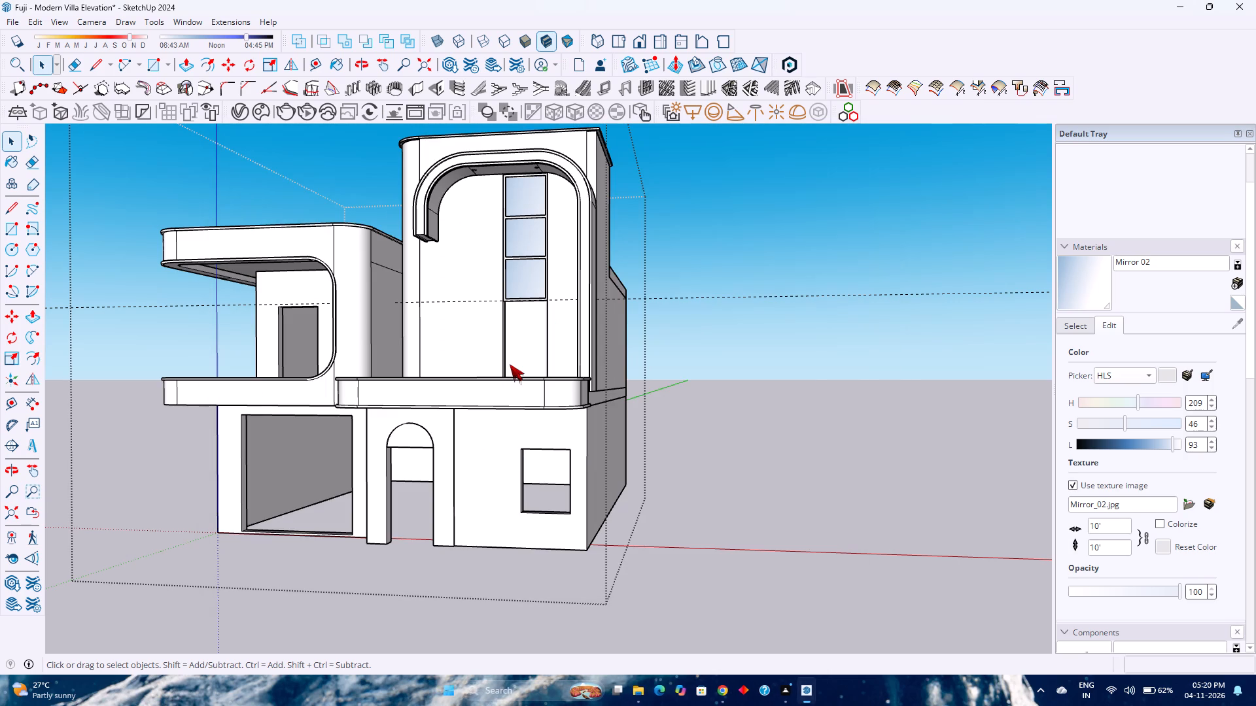
scroll(510, 364, "down", 2)
scroll(510, 364, "up", 2)
scroll(510, 364, "down", 3)
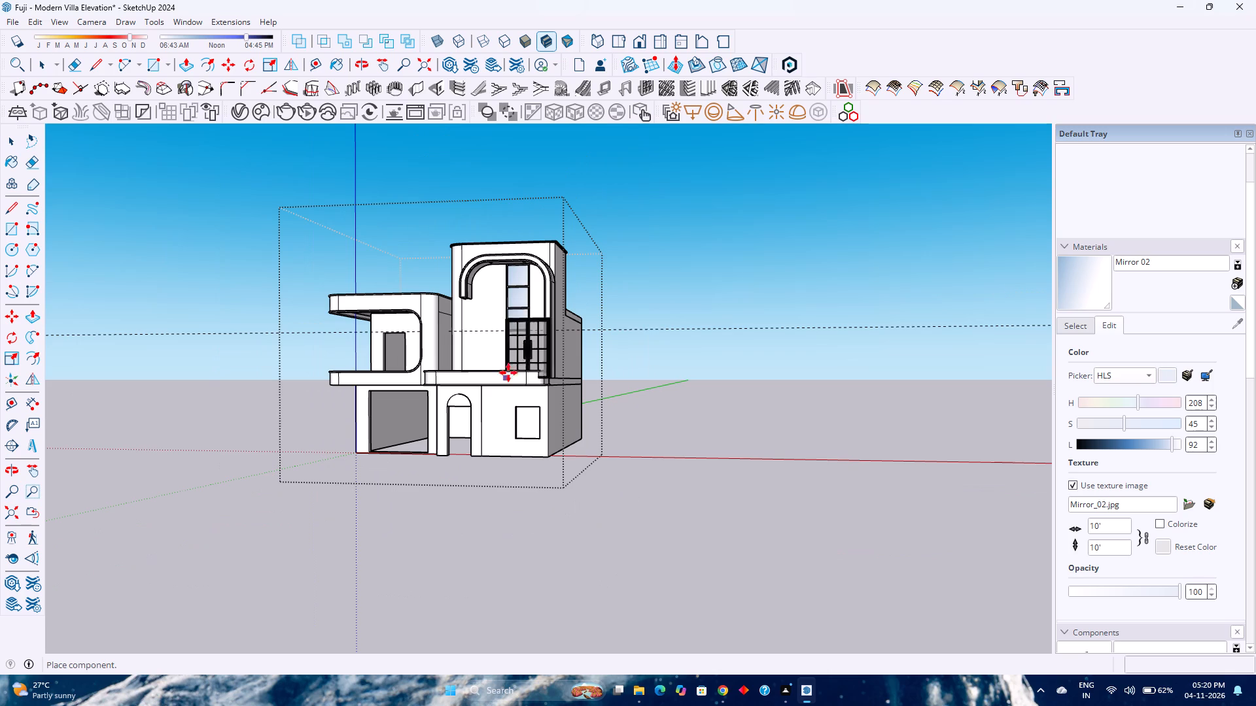
scroll(512, 366, "up", 10)
middle_click_drag(523, 369, 539, 437)
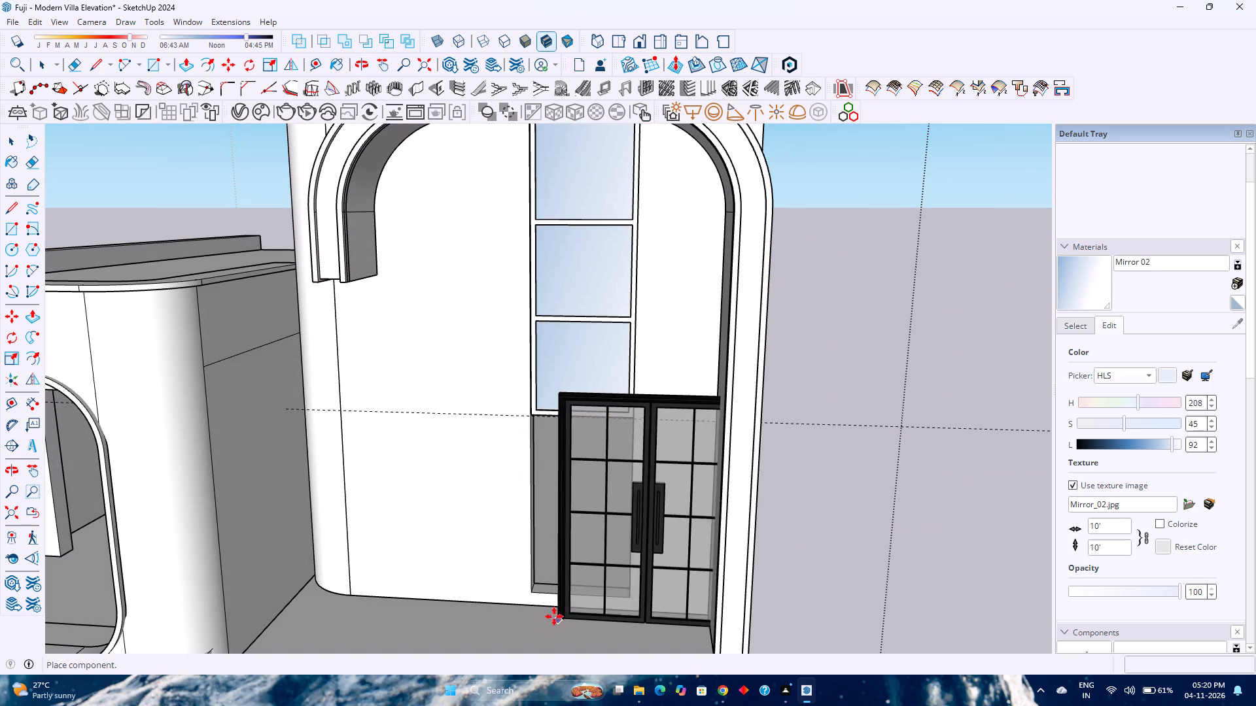
left_click(529, 593)
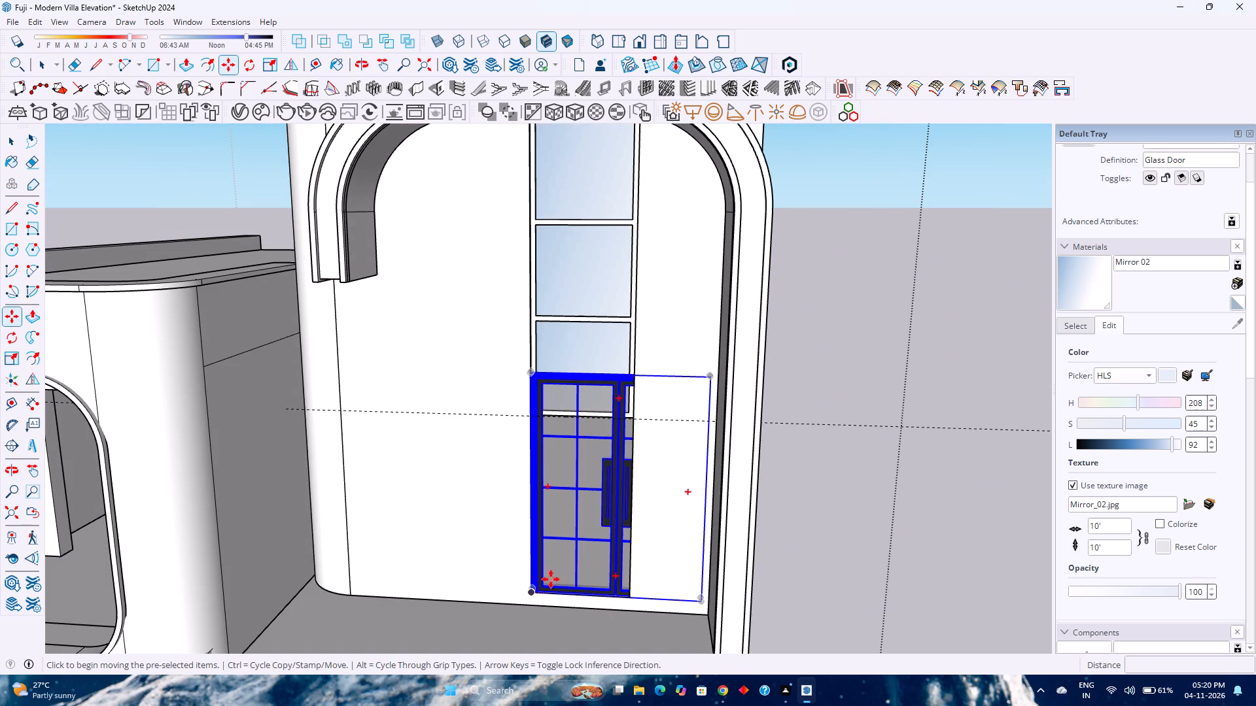
Scale the glass door uniformly by about 0.57 from its lower-left corner so it roughly fits the opening's width.
key("s")
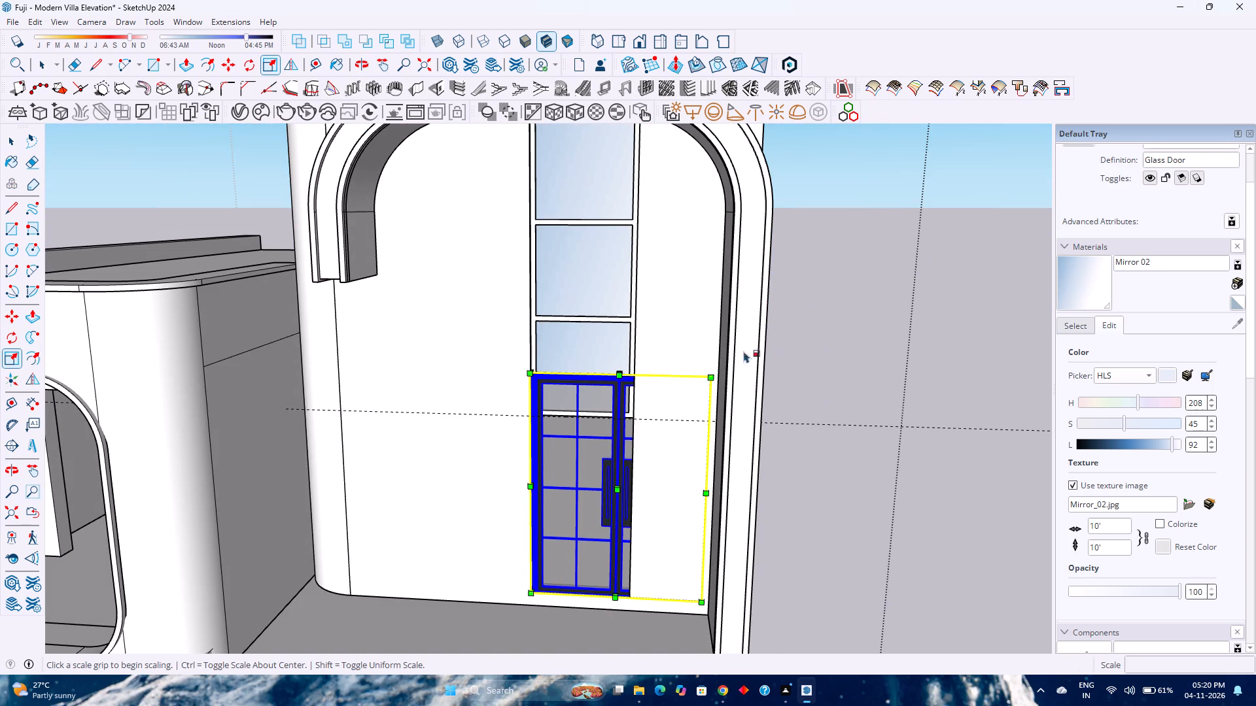
scroll(718, 358, "up", 9)
left_click(717, 386)
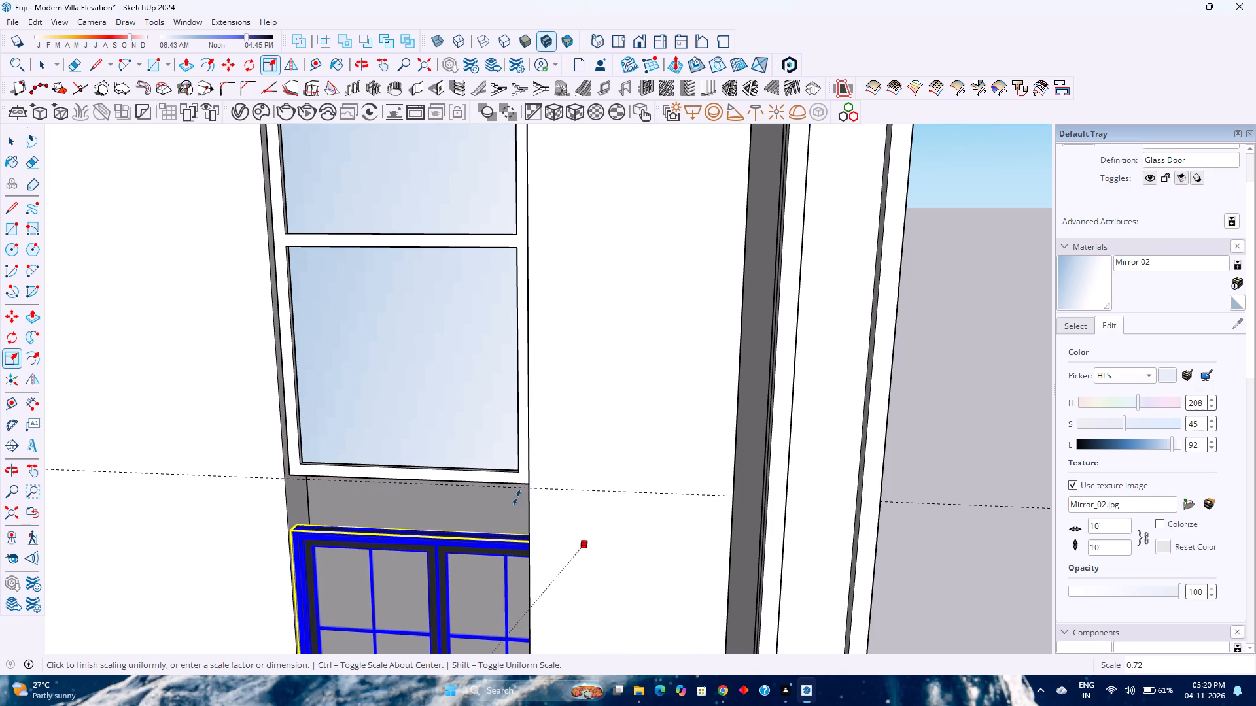
scroll(486, 514, "down", 2)
middle_click_drag(486, 520, 490, 514, "shift")
middle_click_drag(493, 511, 542, 407, "shift")
middle_click_drag(546, 401, 550, 395, "shift")
middle_click(551, 394, "shift")
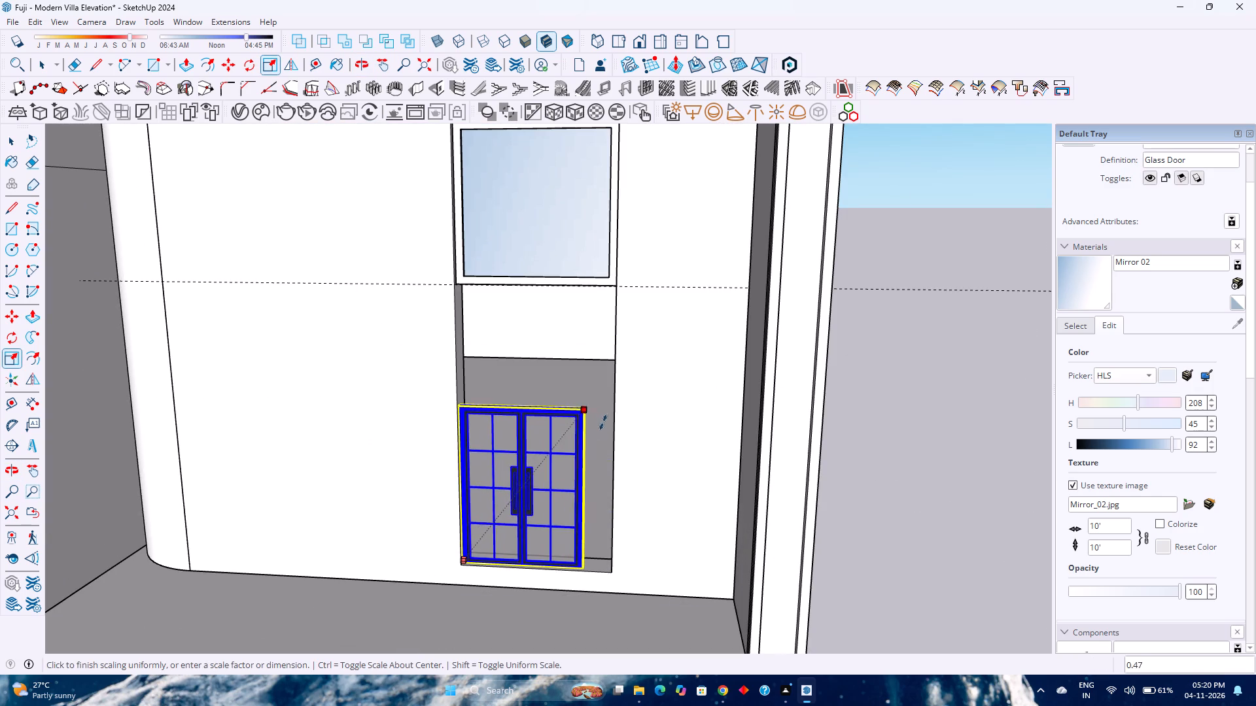
scroll(612, 367, "up", 4)
middle_click_drag(613, 373, 636, 389)
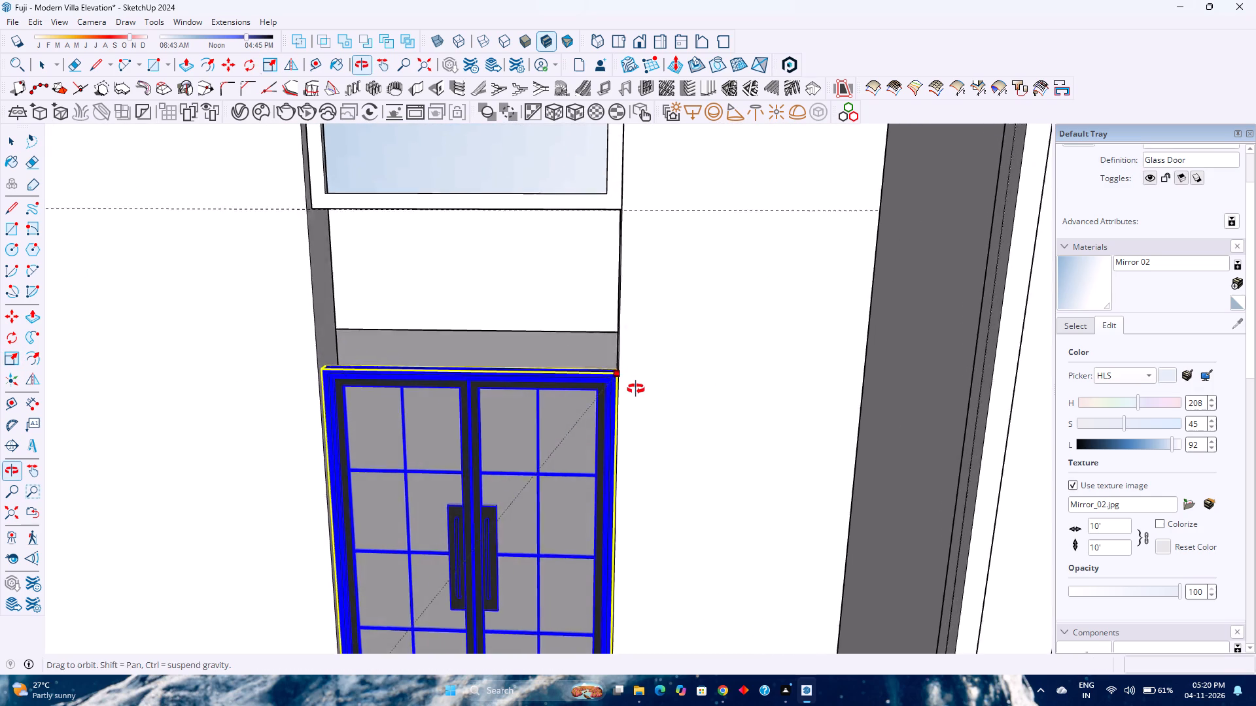
middle_click_drag(636, 389, 756, 543)
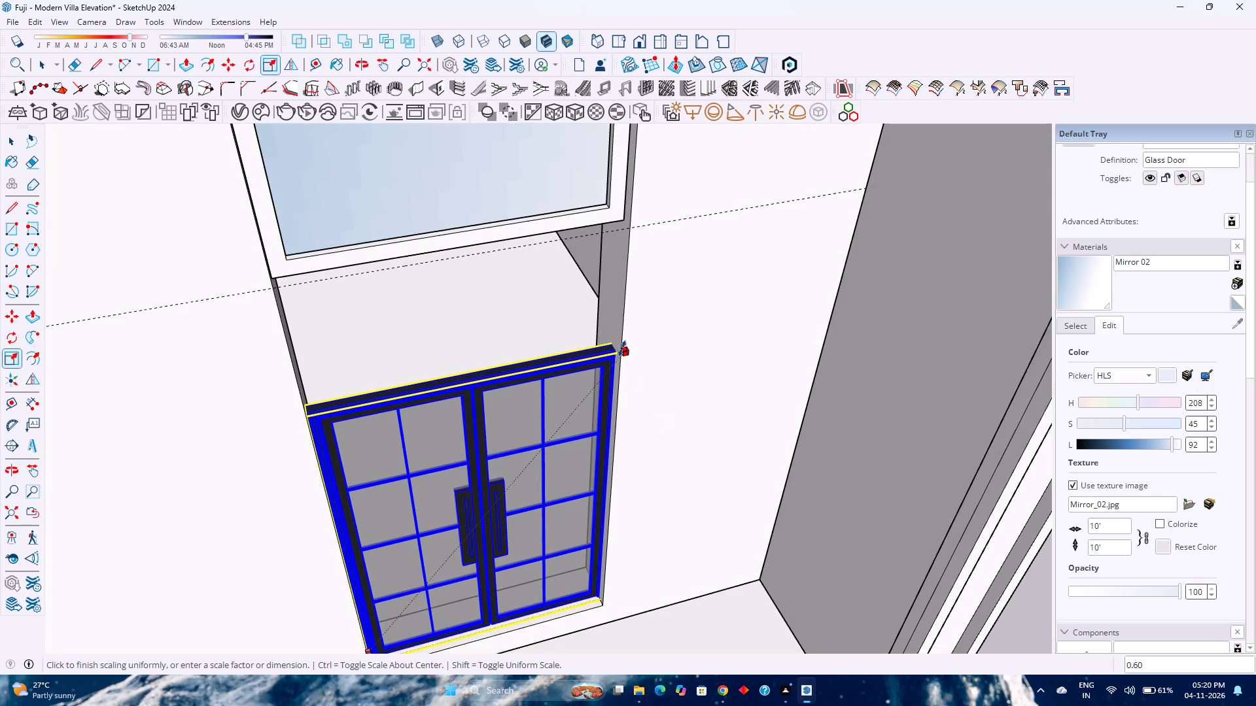
left_click(614, 369)
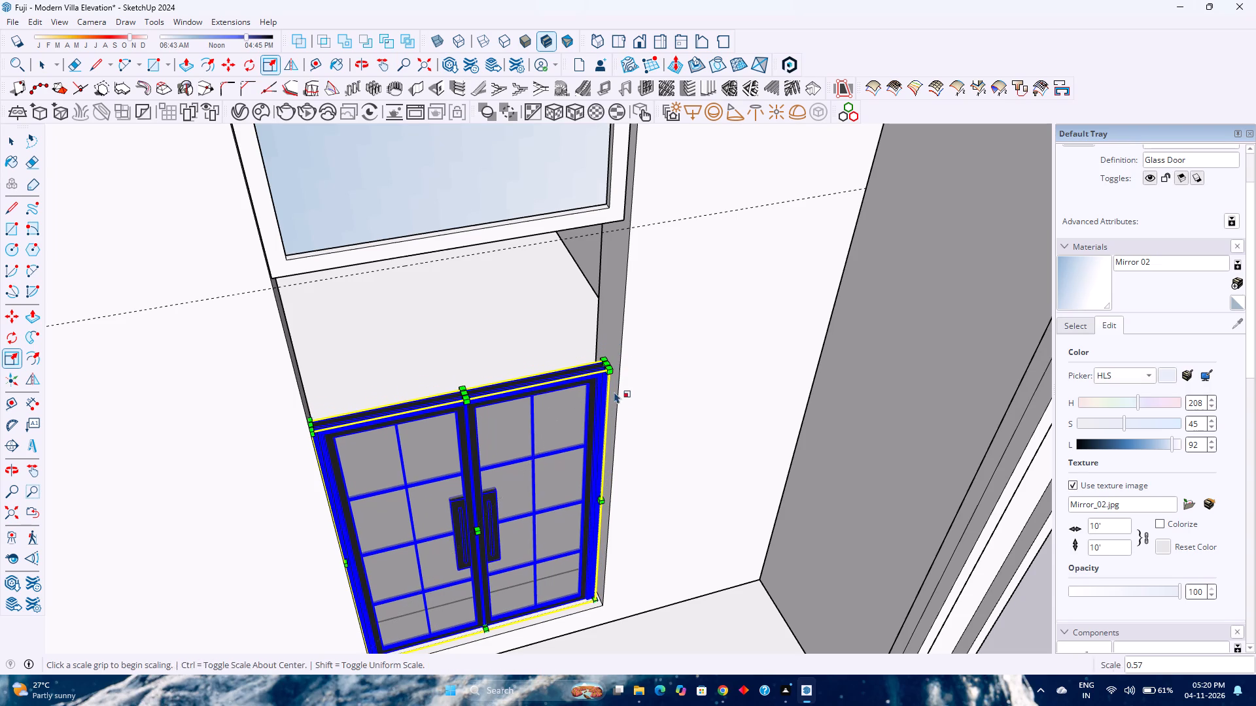
Stretch the glass door's width along the red axis to meet the opening's right edge.
scroll(613, 399, "up", 3)
middle_click_drag(610, 402, 548, 378)
middle_click_drag(527, 363, 523, 356)
middle_click_drag(534, 392, 448, 338)
middle_click(453, 336)
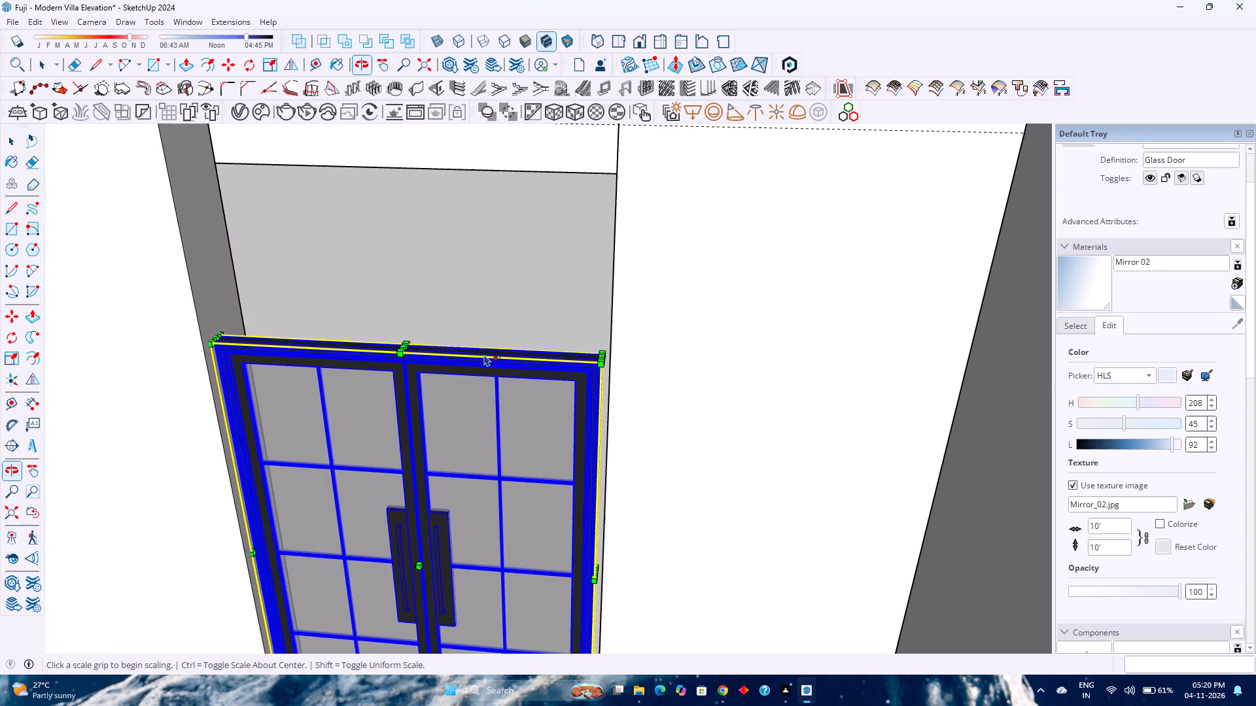
scroll(567, 592, "up", 7)
left_click(615, 560)
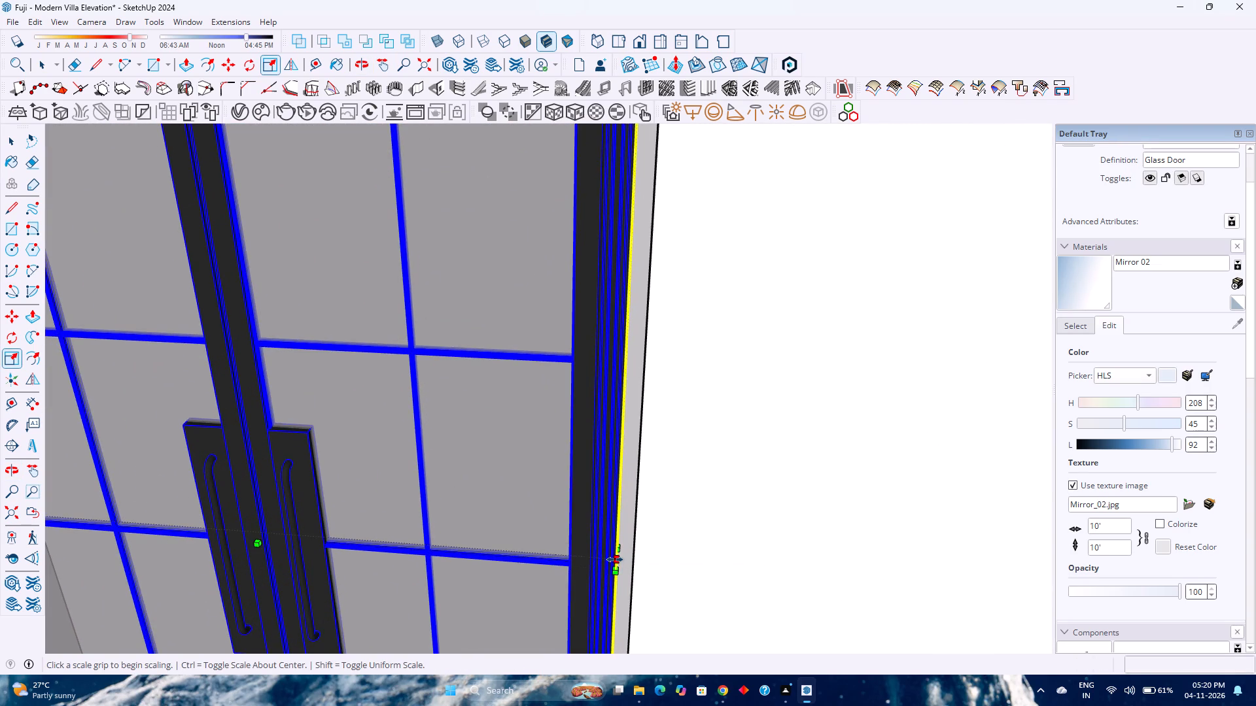
left_click(638, 539)
scroll(561, 542, "down", 8)
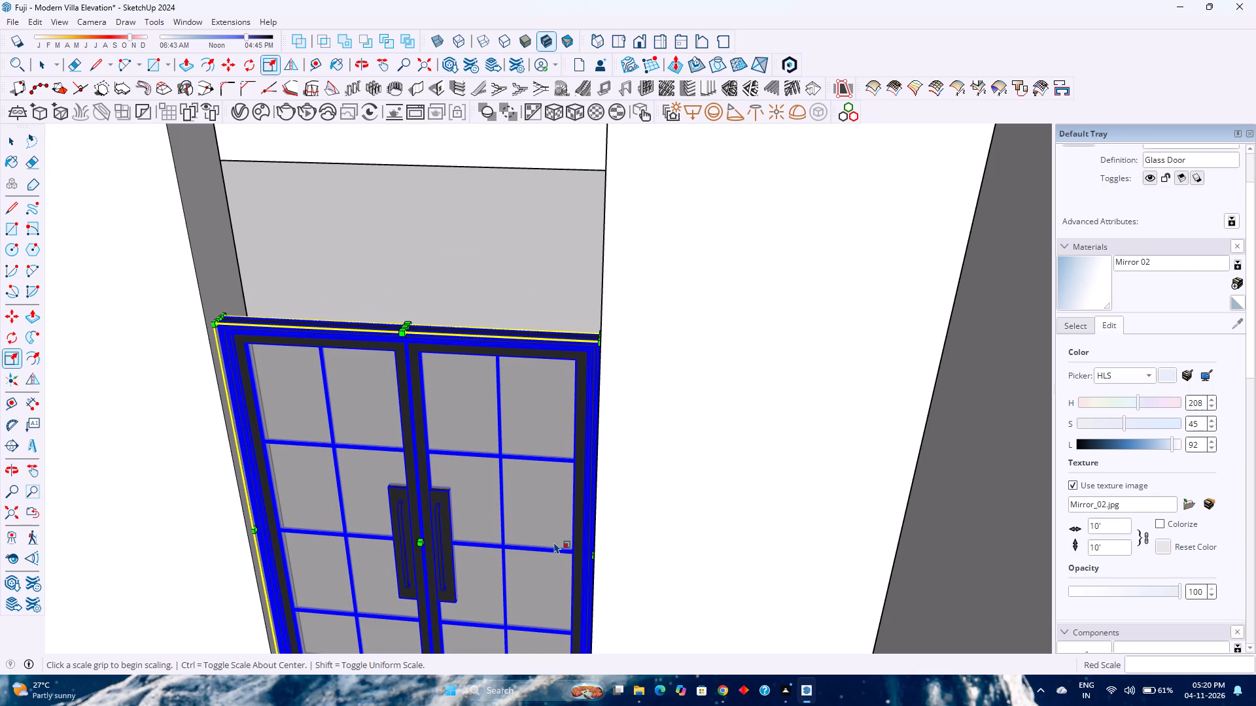
Stretch the glass door's height along the blue axis by about 1.44 so its top meets the opening's upper edge below the window.
left_click(408, 326)
scroll(394, 295, "down", 3)
middle_click_drag(426, 271, 445, 324, "shift")
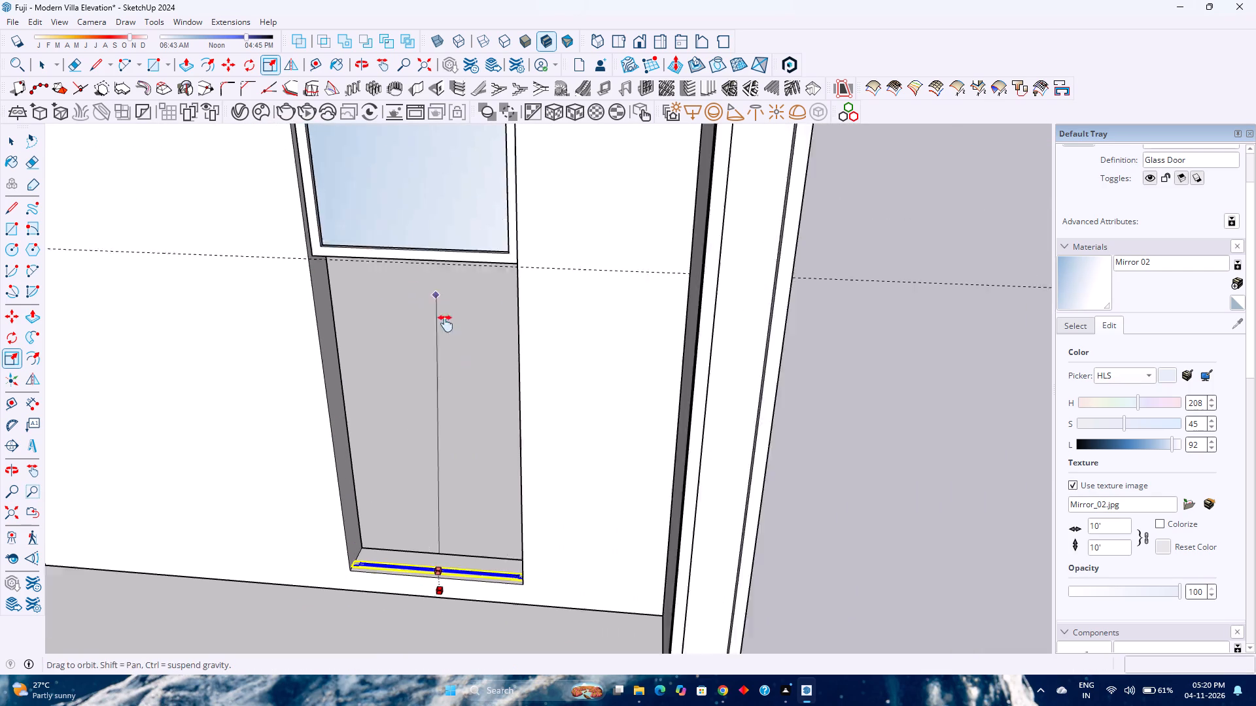
middle_click_drag(445, 324, 462, 372, "shift")
scroll(360, 450, "up", 5)
middle_click_drag(364, 445, 458, 379)
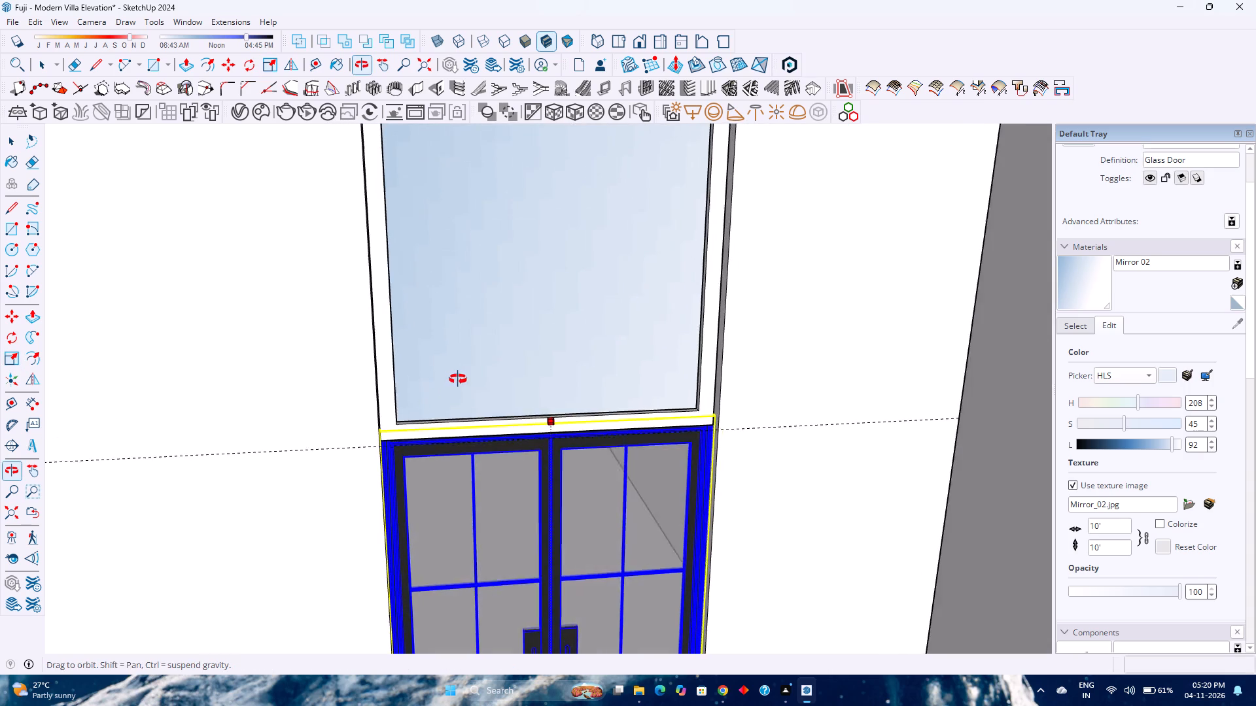
middle_click_drag(458, 379, 461, 379)
scroll(400, 463, "up", 11)
middle_click_drag(395, 443, 349, 443)
middle_click(349, 443)
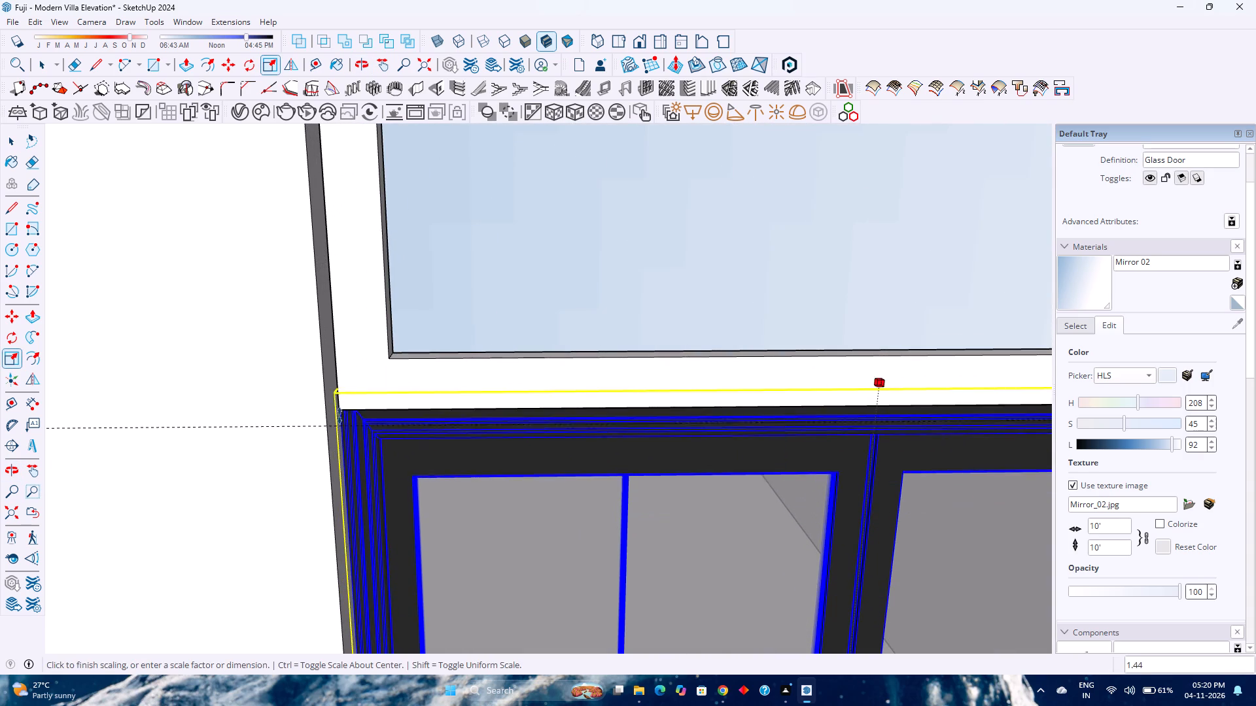
left_click(342, 411)
scroll(542, 382, "down", 12)
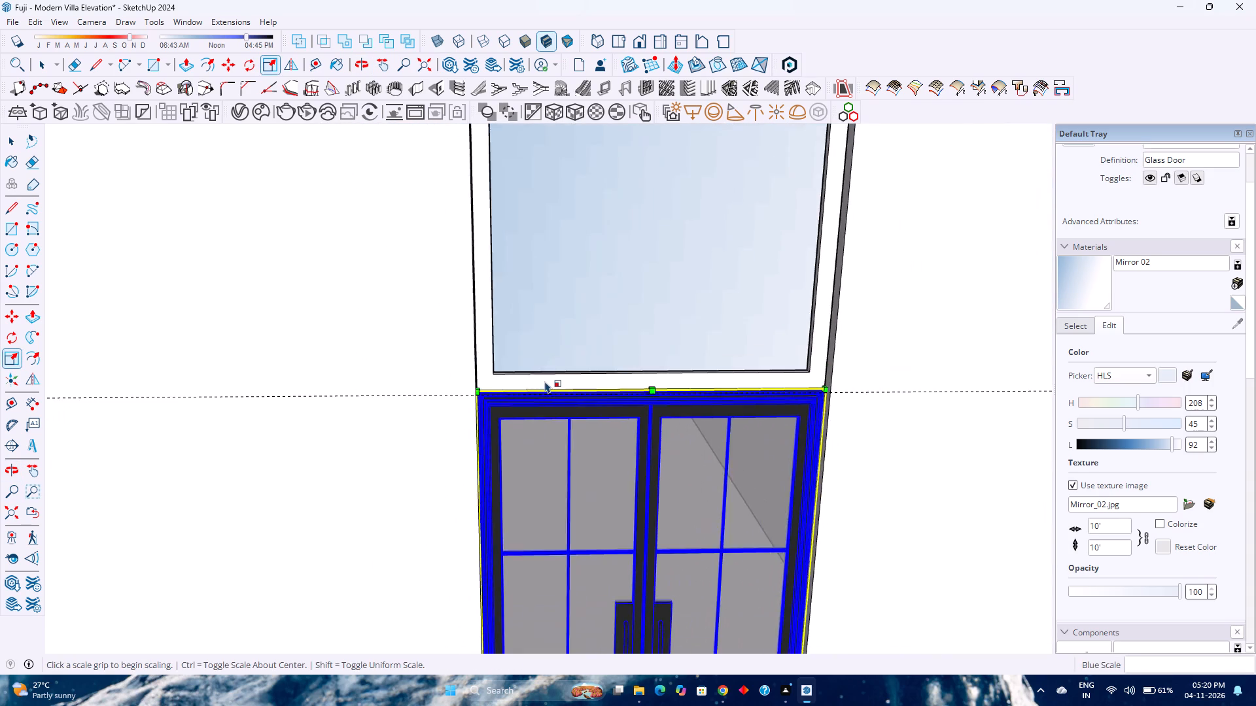
scroll(545, 381, "down", 15)
key("space")
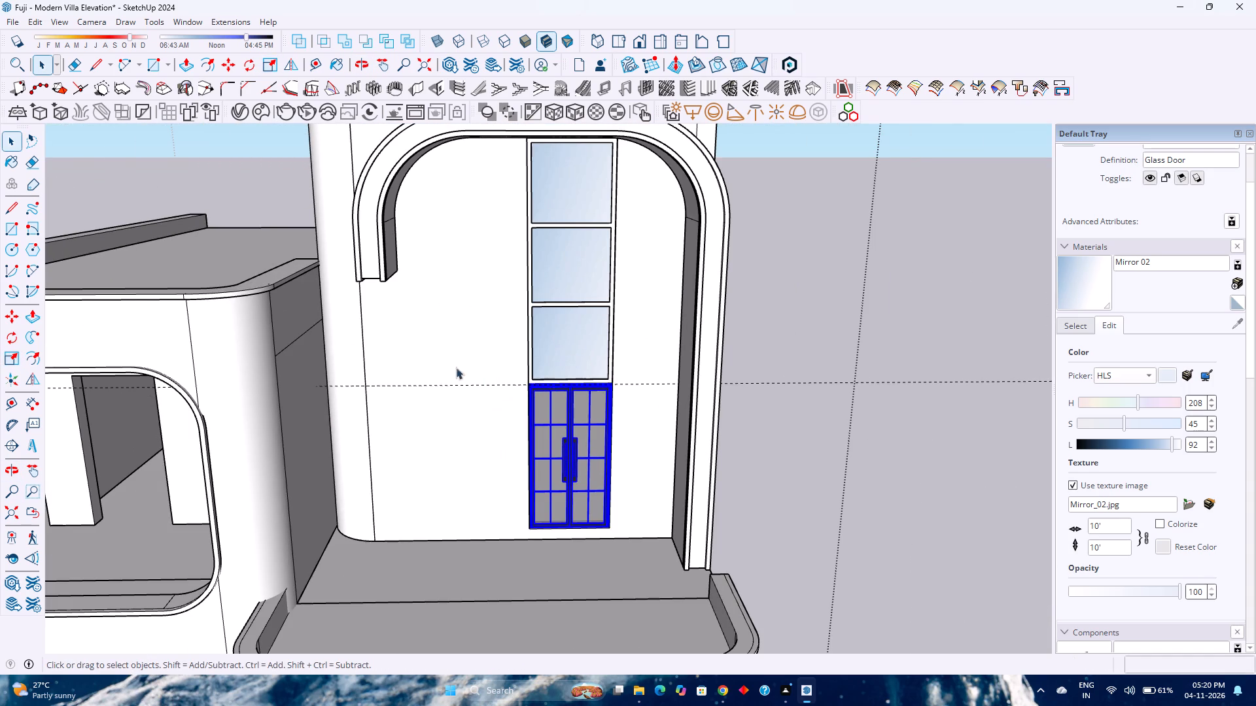
Delete all construction guides from the model and deselect the glass door.
left_click(36, 23)
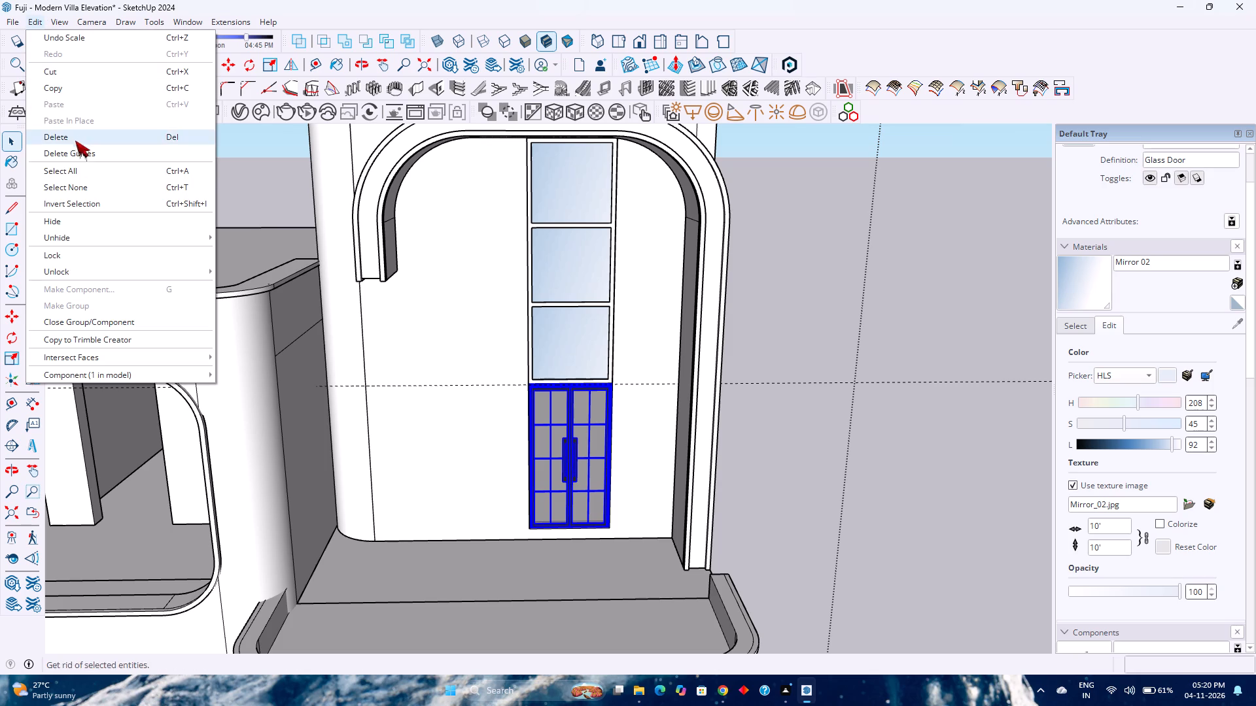
left_click(90, 152)
scroll(250, 283, "down", 8)
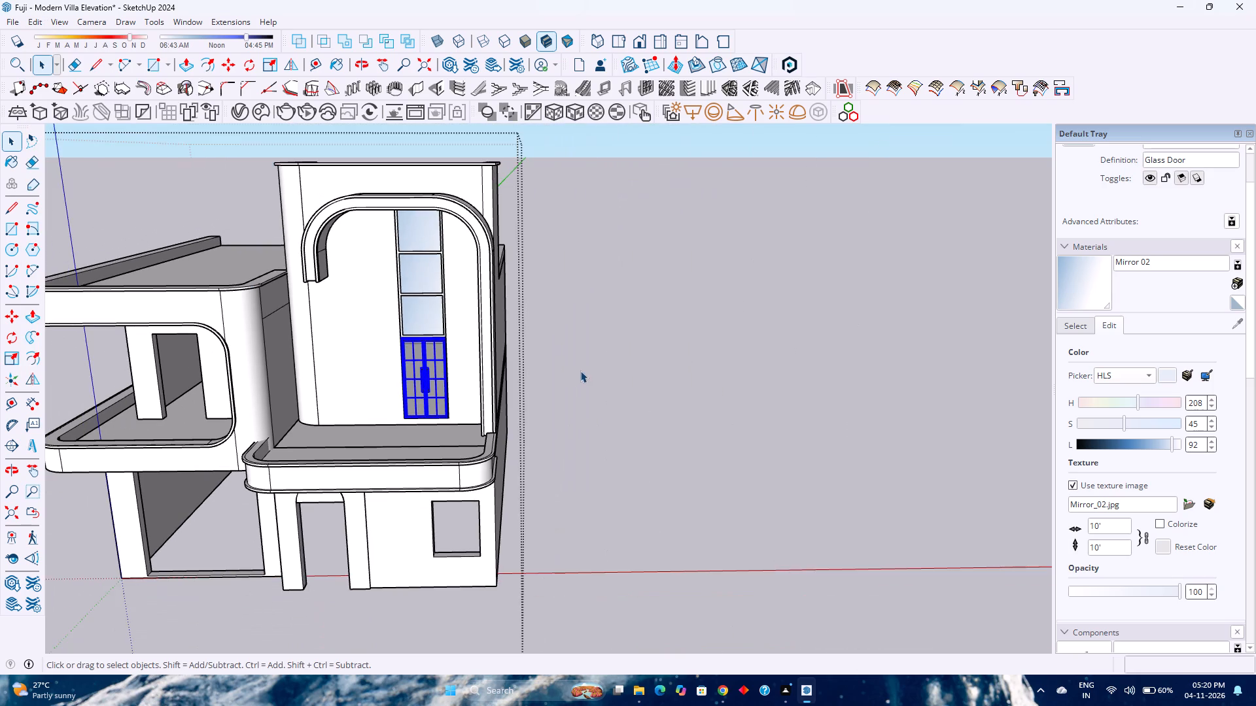
left_click(580, 371)
Save the villa model with the fitted glass door.
middle_click_drag(408, 404, 479, 325)
middle_click(485, 319)
middle_click(489, 317)
middle_click(489, 317)
scroll(489, 317, "down", 2)
middle_click_drag(456, 353, 456, 309)
middle_click(456, 303)
middle_click(457, 302)
left_click(724, 394)
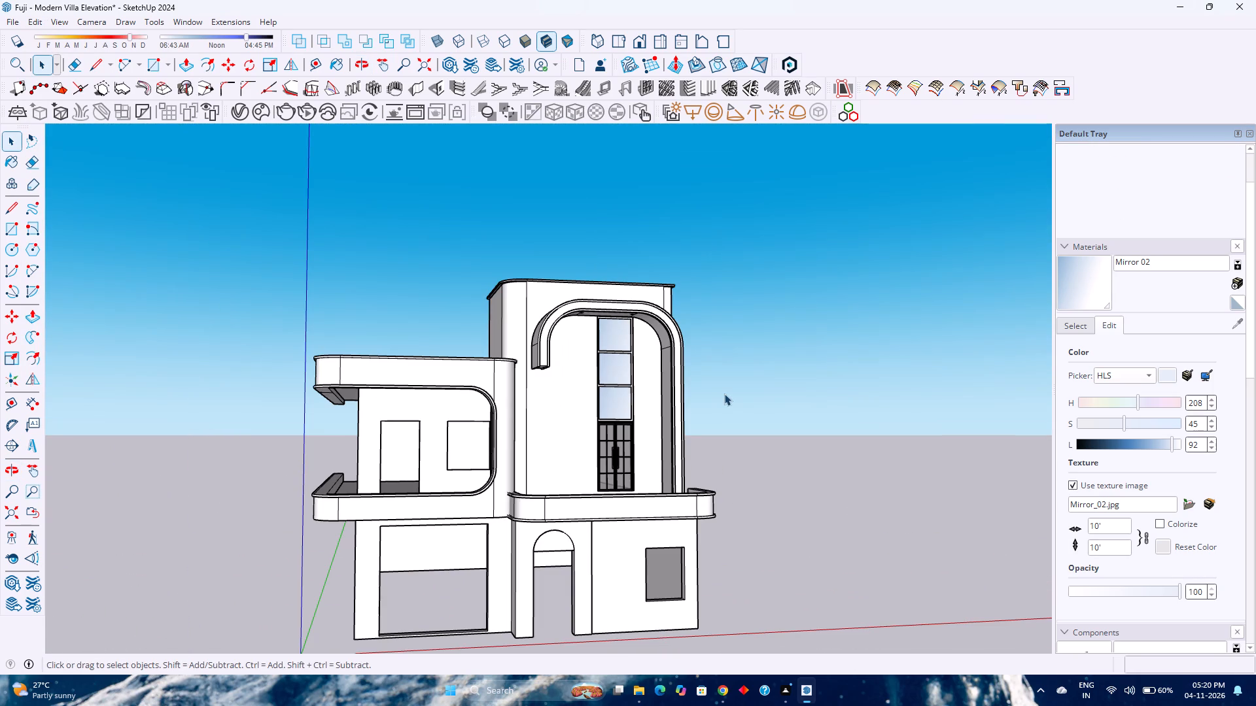
key("ctrl+s")
Examine the villa from above, behind and the front, checking the tower room's interior and how the glass door sits in its wall.
middle_click_drag(575, 442, 382, 601)
middle_click_drag(382, 601, 372, 604)
middle_click(363, 607)
middle_click_drag(353, 609, 277, 626)
middle_click(273, 627)
middle_click(271, 627)
middle_click(271, 627)
middle_click_drag(686, 416, 652, 437)
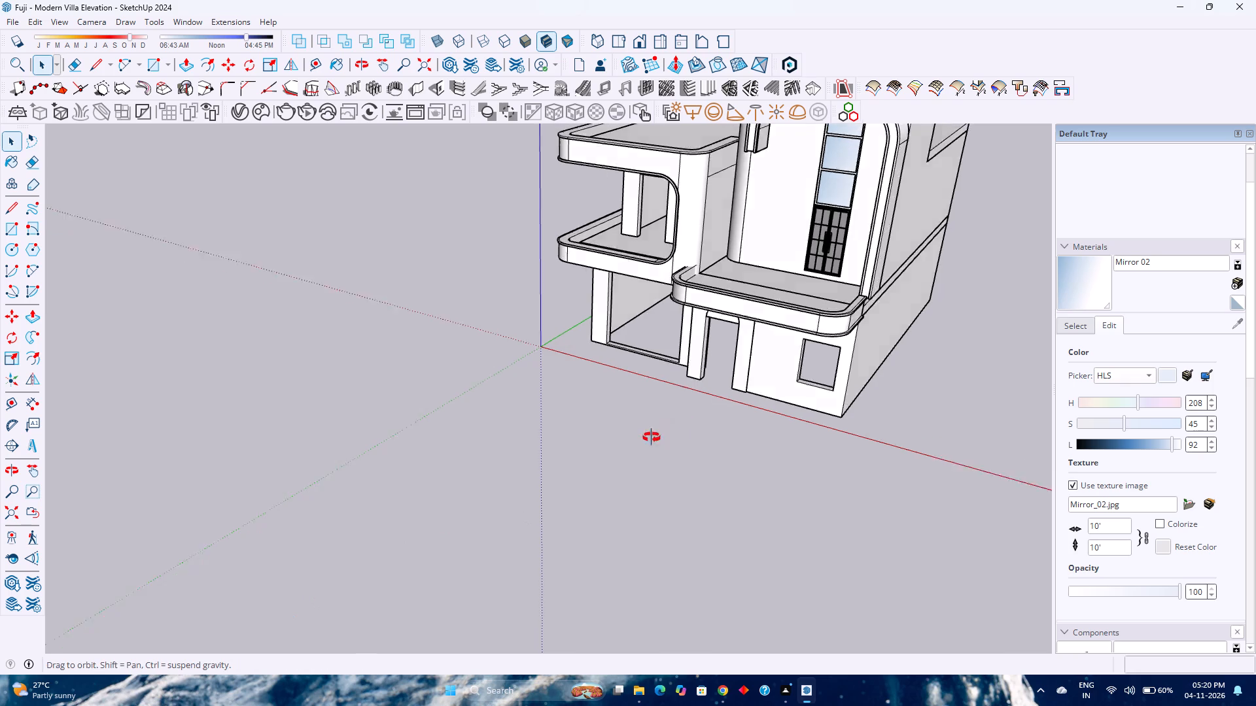
middle_click_drag(652, 437, 9, 594)
middle_click_drag(9, 594, 20, 608)
middle_click_drag(23, 609, 31, 613)
middle_click(31, 613)
middle_click_drag(41, 615, 109, 616)
middle_click_drag(131, 615, 145, 614)
middle_click_drag(145, 614, 151, 613)
middle_click_drag(164, 611, 213, 608)
middle_click(213, 607)
scroll(343, 462, "up", 2)
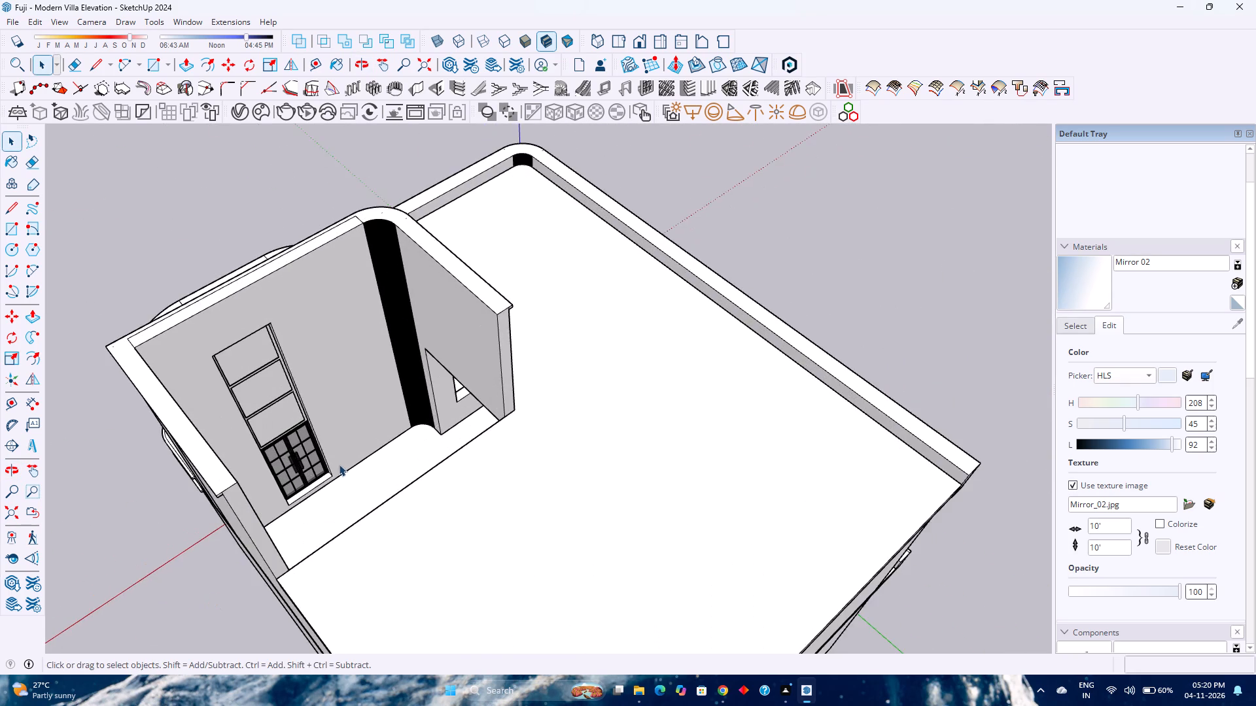
scroll(339, 464, "up", 2)
middle_click_drag(336, 469, 486, 445)
middle_click(486, 445)
scroll(490, 443, "down", 3)
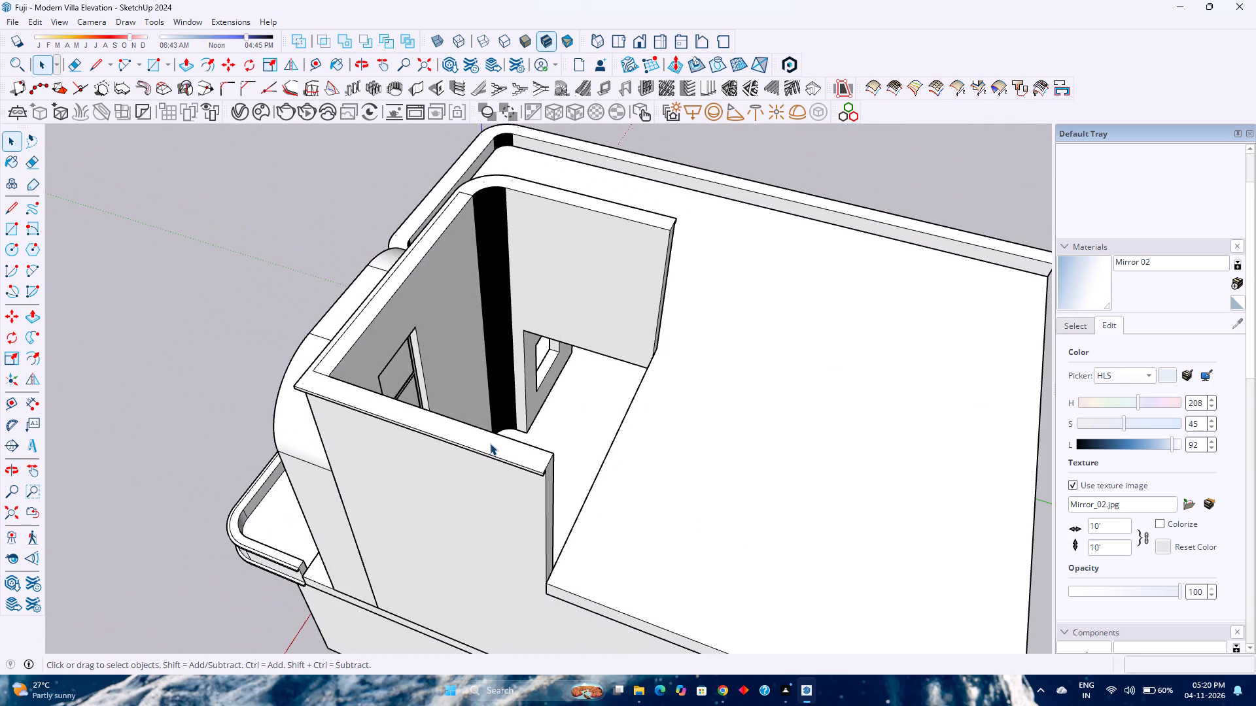
scroll(489, 445, "down", 2)
scroll(489, 445, "up", 3)
scroll(489, 445, "down", 4)
middle_click_drag(364, 489, 892, 400)
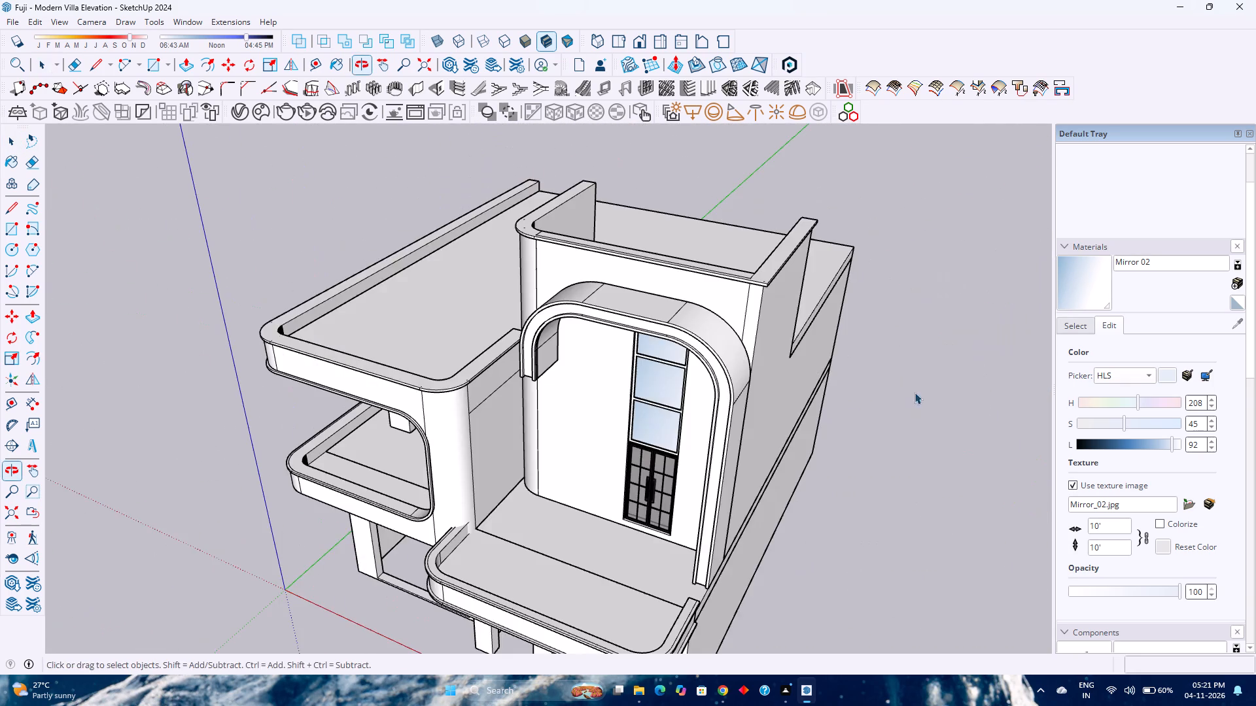
middle_click_drag(691, 450, 727, 345)
middle_click(732, 343)
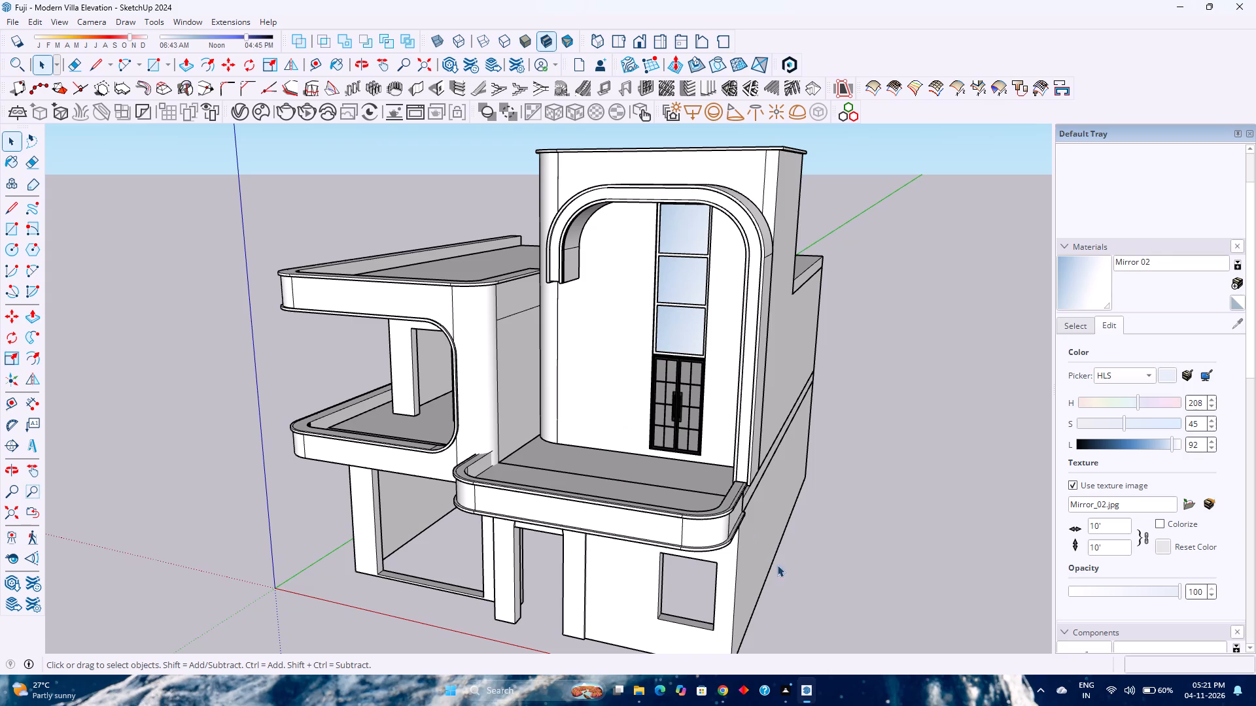
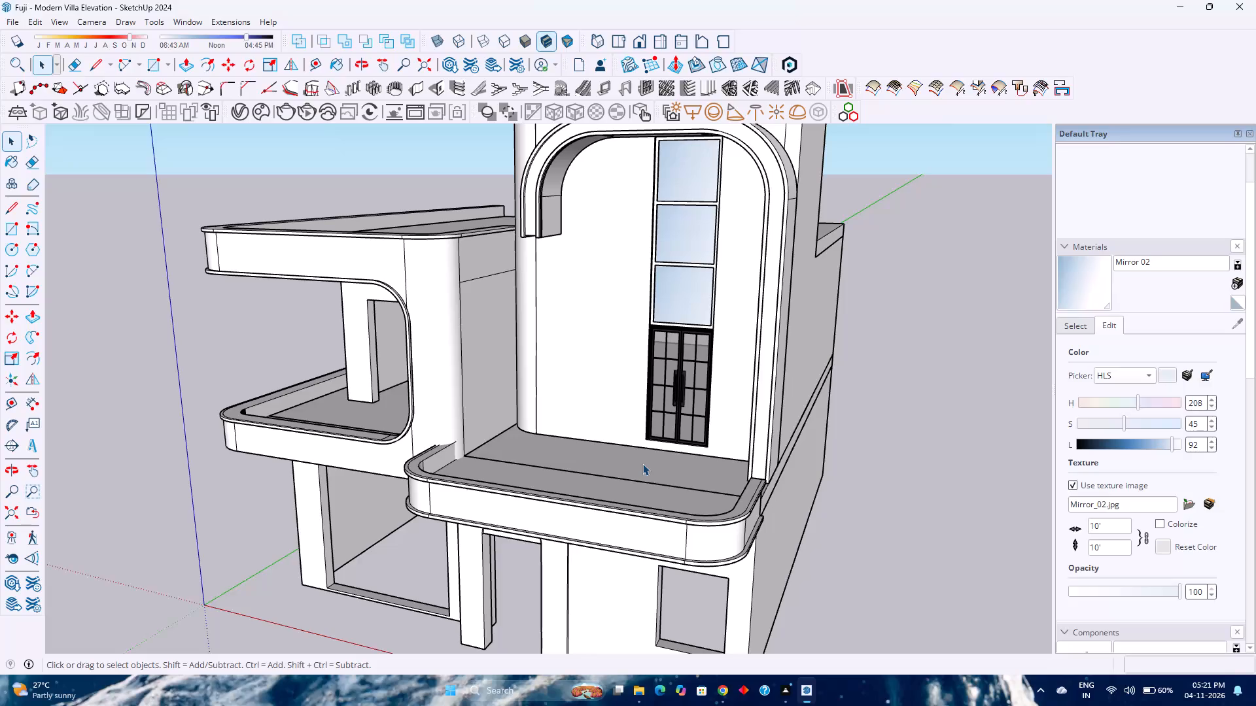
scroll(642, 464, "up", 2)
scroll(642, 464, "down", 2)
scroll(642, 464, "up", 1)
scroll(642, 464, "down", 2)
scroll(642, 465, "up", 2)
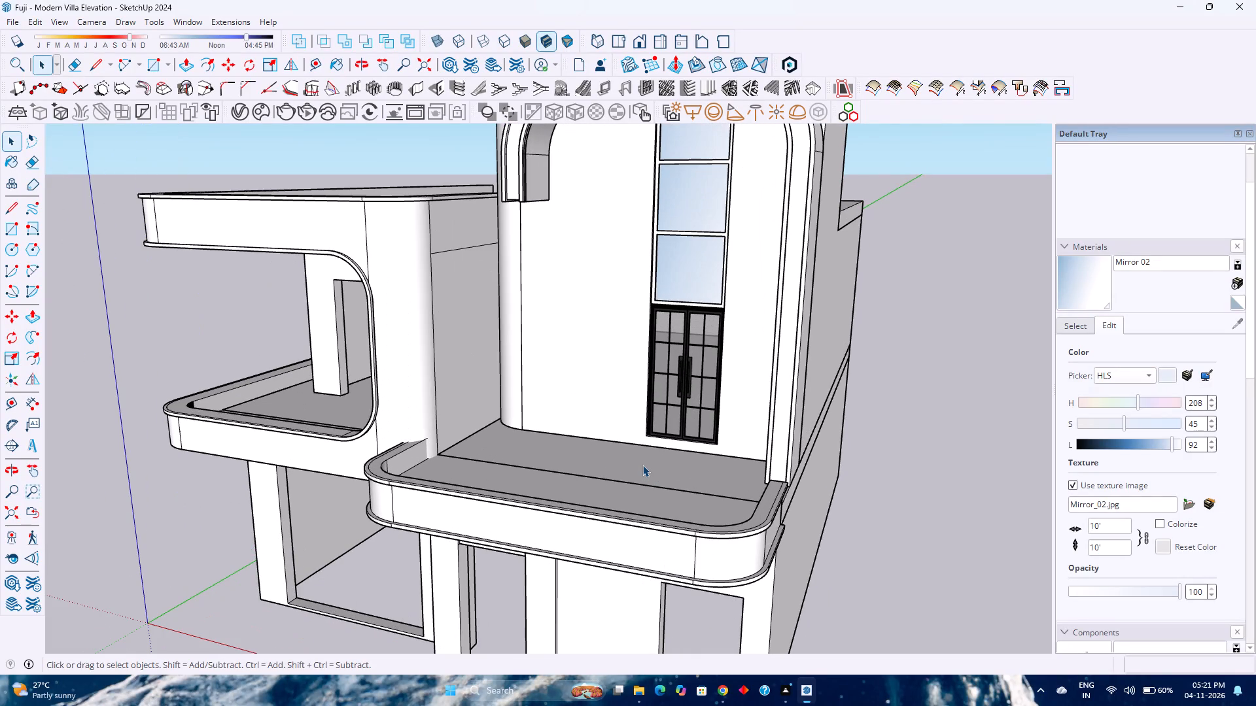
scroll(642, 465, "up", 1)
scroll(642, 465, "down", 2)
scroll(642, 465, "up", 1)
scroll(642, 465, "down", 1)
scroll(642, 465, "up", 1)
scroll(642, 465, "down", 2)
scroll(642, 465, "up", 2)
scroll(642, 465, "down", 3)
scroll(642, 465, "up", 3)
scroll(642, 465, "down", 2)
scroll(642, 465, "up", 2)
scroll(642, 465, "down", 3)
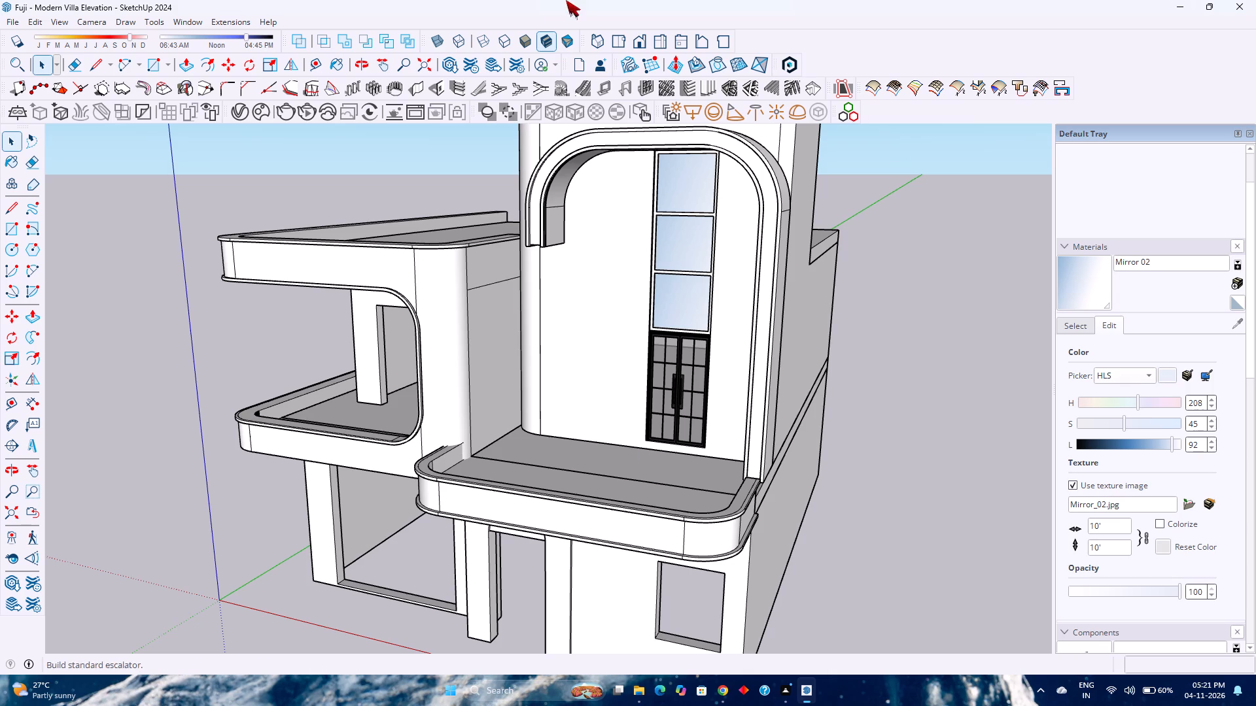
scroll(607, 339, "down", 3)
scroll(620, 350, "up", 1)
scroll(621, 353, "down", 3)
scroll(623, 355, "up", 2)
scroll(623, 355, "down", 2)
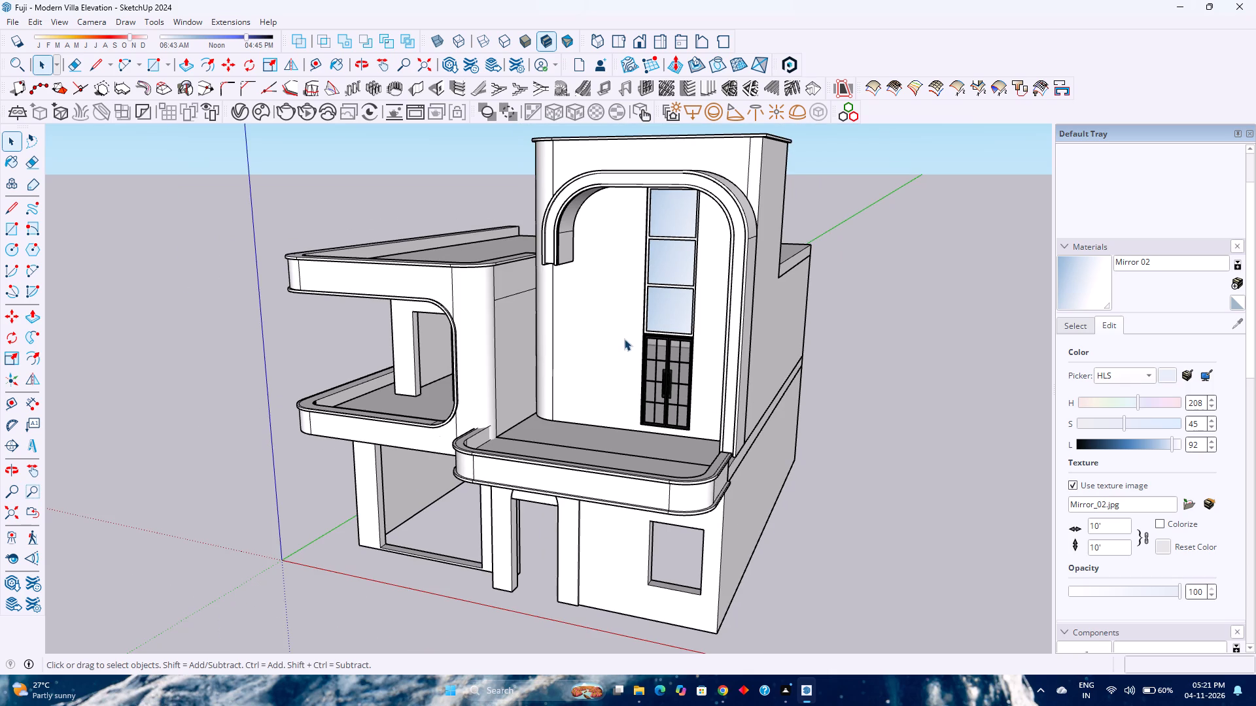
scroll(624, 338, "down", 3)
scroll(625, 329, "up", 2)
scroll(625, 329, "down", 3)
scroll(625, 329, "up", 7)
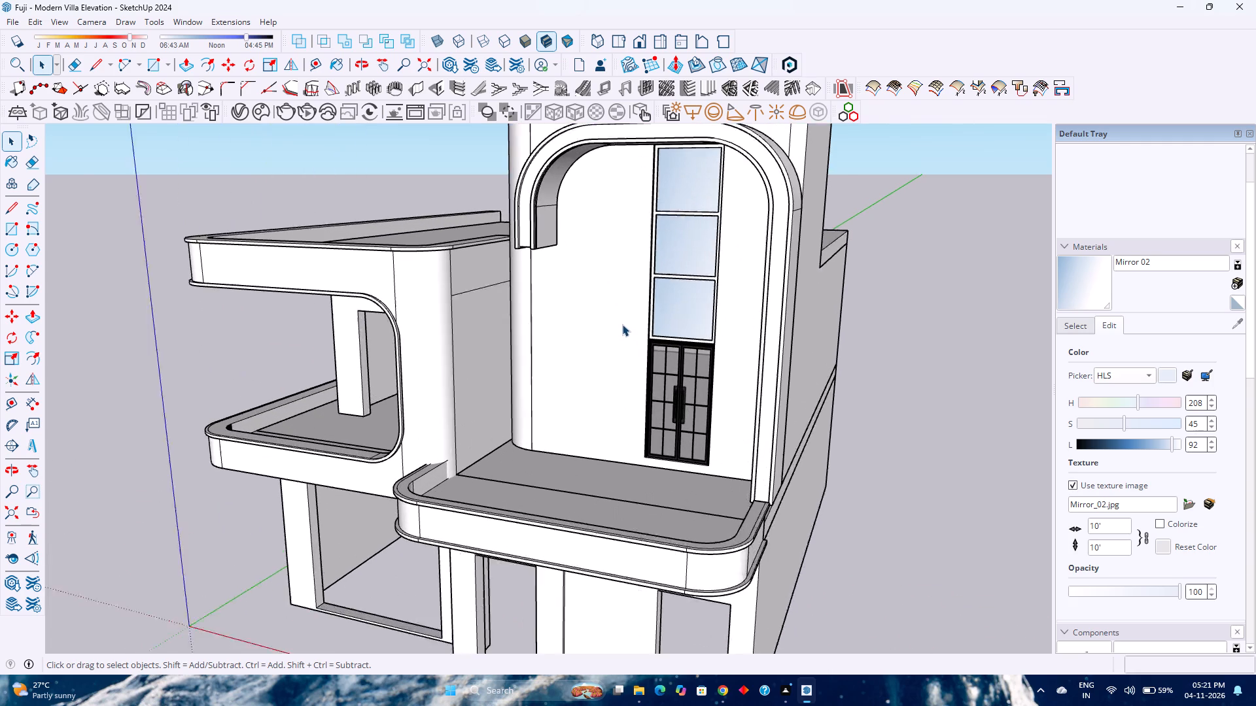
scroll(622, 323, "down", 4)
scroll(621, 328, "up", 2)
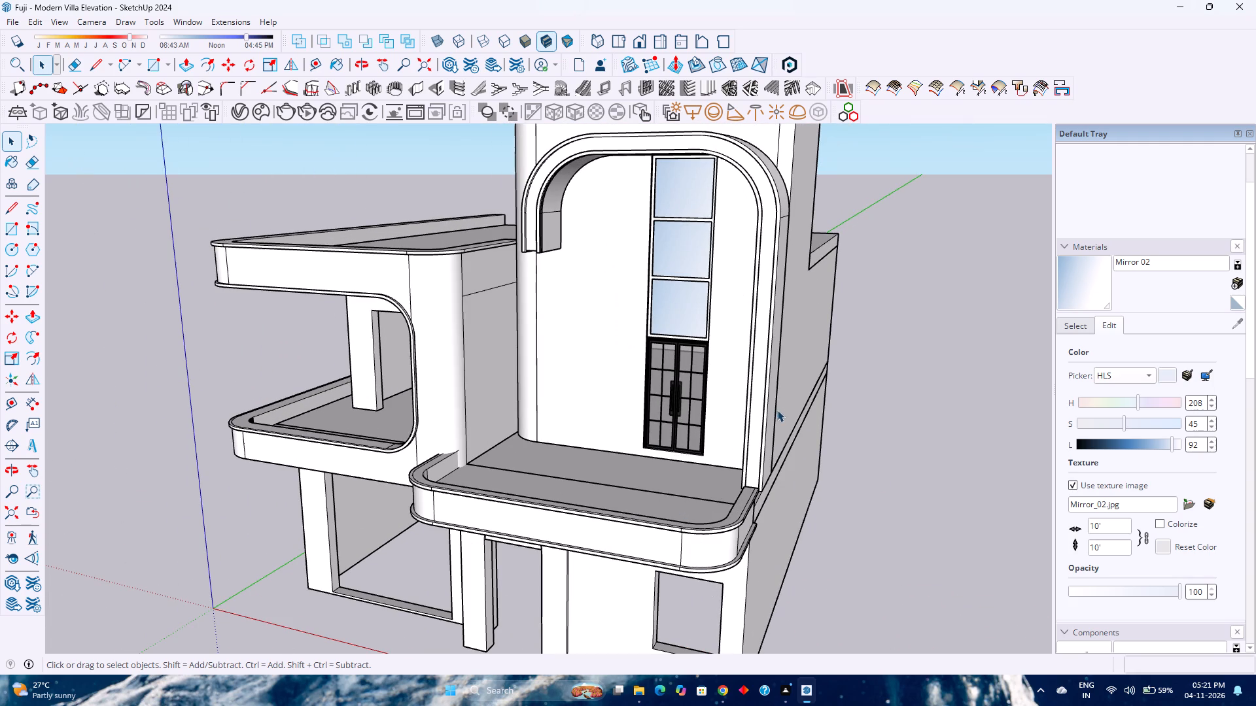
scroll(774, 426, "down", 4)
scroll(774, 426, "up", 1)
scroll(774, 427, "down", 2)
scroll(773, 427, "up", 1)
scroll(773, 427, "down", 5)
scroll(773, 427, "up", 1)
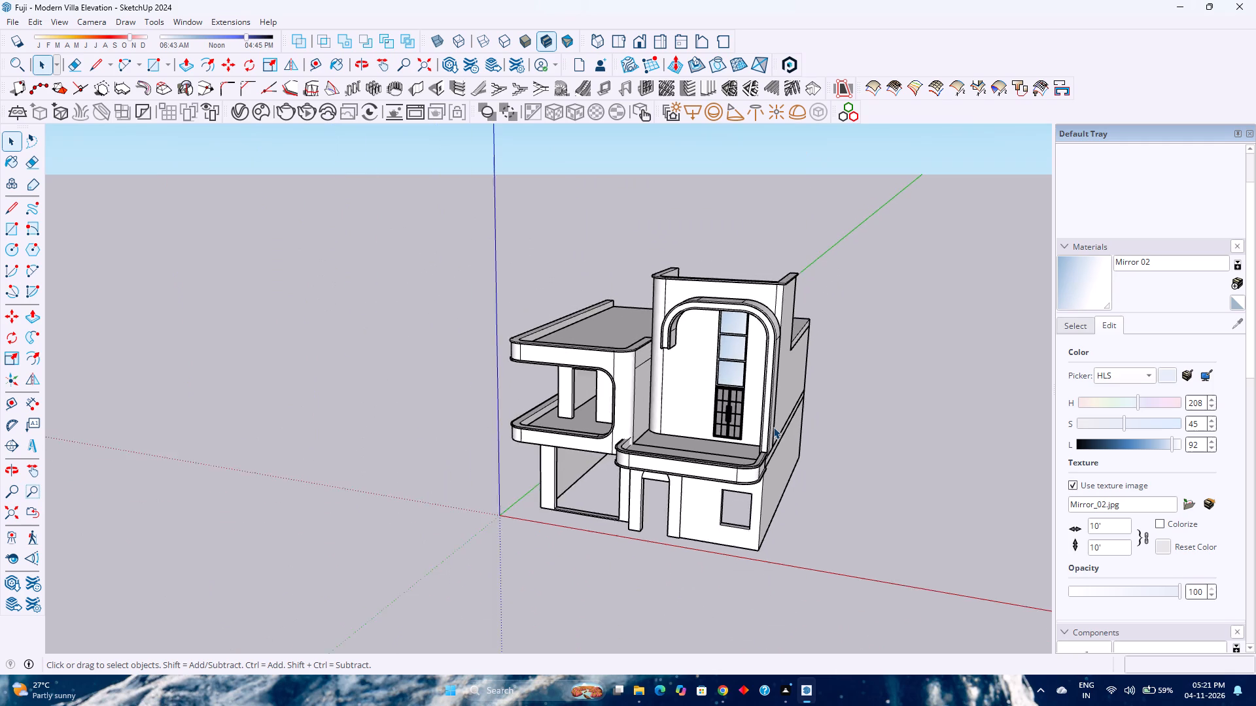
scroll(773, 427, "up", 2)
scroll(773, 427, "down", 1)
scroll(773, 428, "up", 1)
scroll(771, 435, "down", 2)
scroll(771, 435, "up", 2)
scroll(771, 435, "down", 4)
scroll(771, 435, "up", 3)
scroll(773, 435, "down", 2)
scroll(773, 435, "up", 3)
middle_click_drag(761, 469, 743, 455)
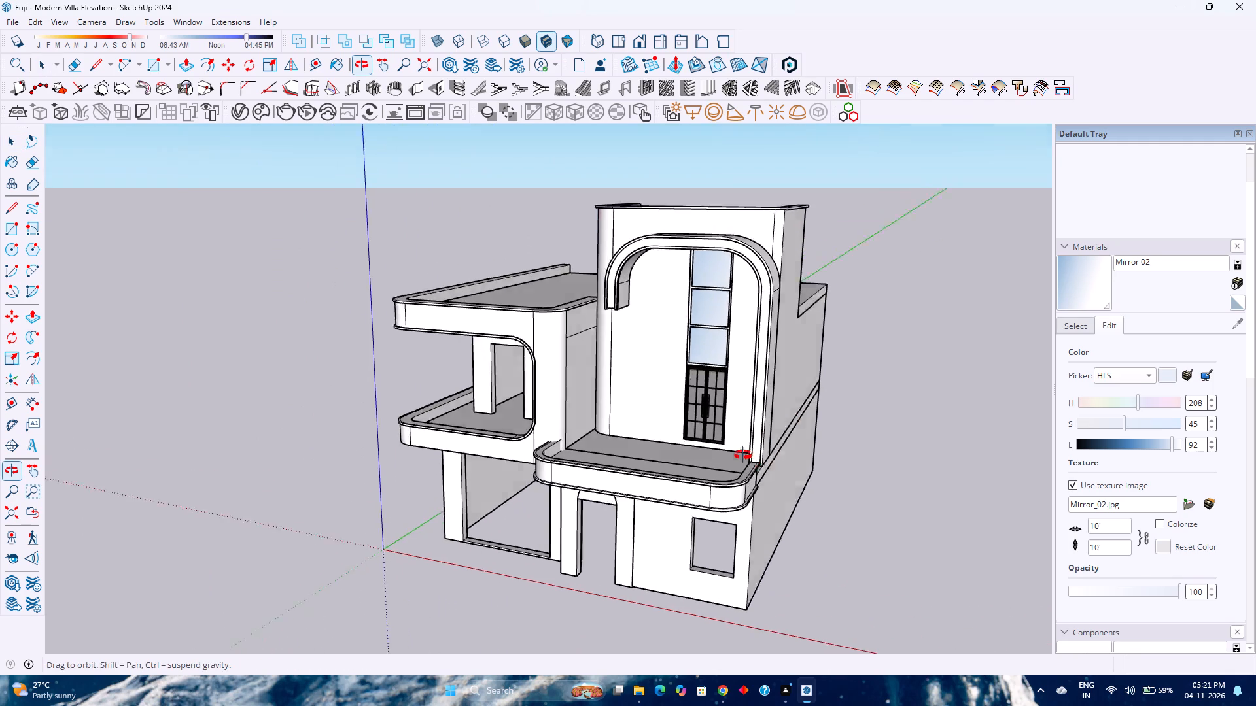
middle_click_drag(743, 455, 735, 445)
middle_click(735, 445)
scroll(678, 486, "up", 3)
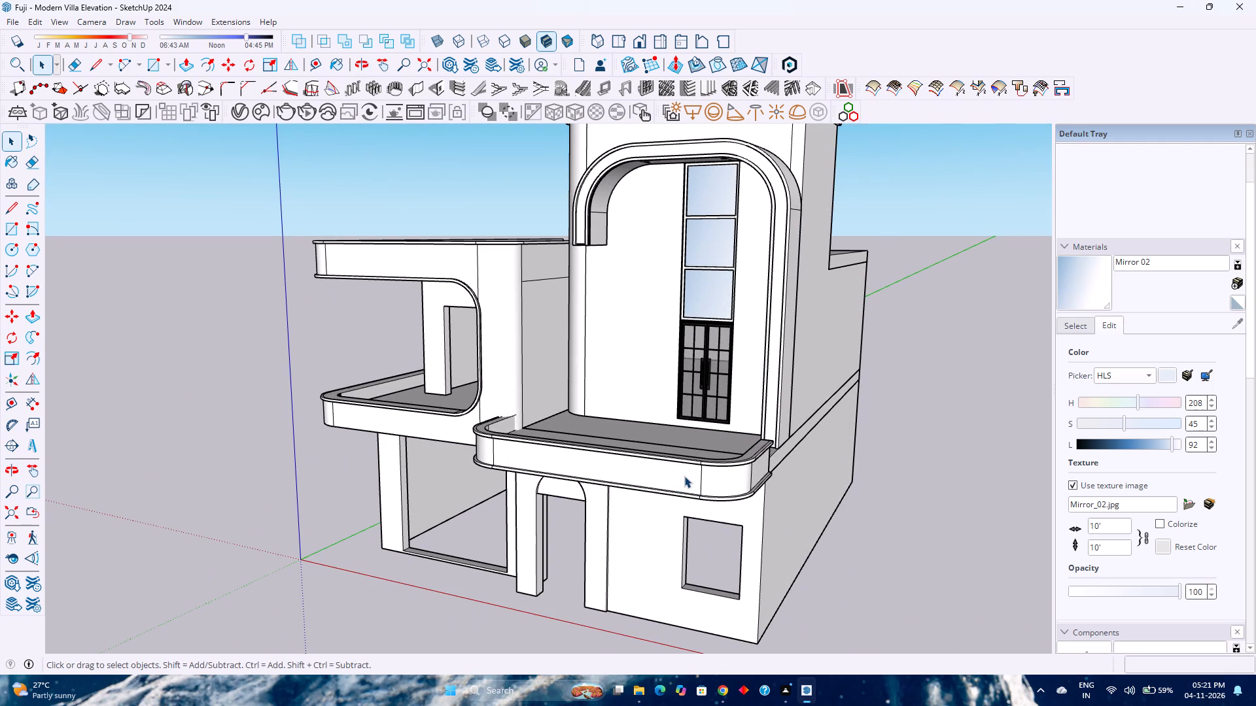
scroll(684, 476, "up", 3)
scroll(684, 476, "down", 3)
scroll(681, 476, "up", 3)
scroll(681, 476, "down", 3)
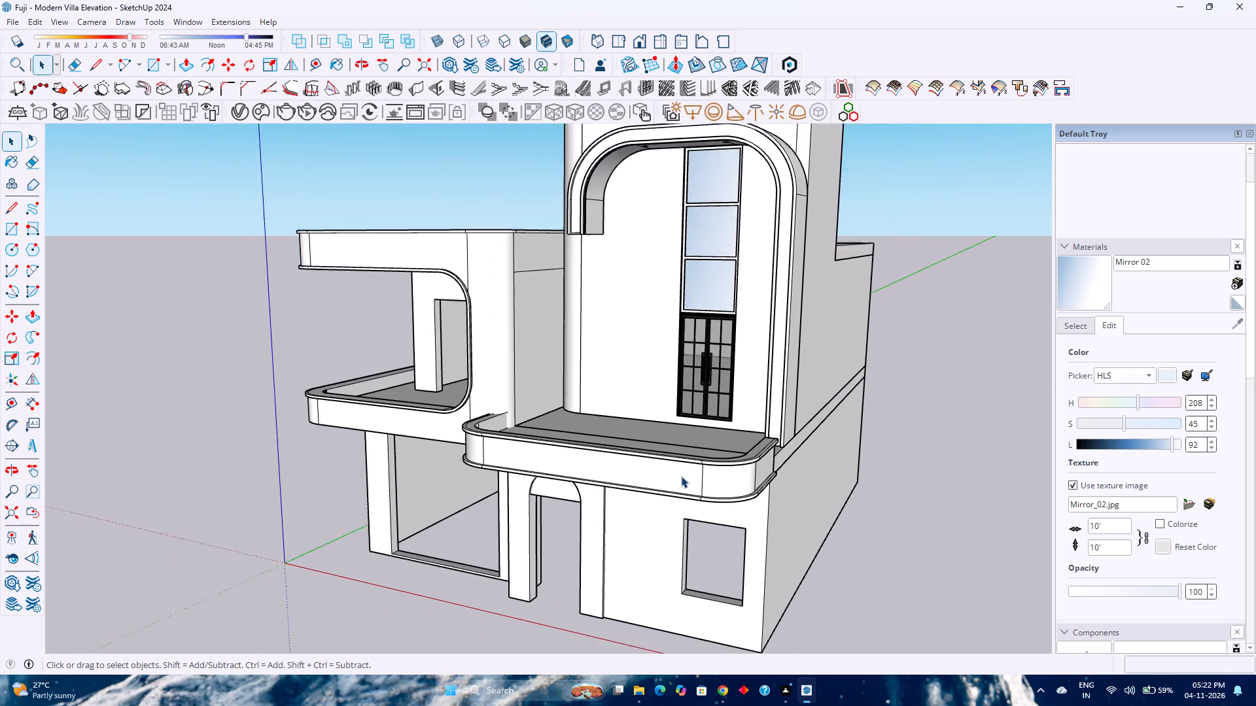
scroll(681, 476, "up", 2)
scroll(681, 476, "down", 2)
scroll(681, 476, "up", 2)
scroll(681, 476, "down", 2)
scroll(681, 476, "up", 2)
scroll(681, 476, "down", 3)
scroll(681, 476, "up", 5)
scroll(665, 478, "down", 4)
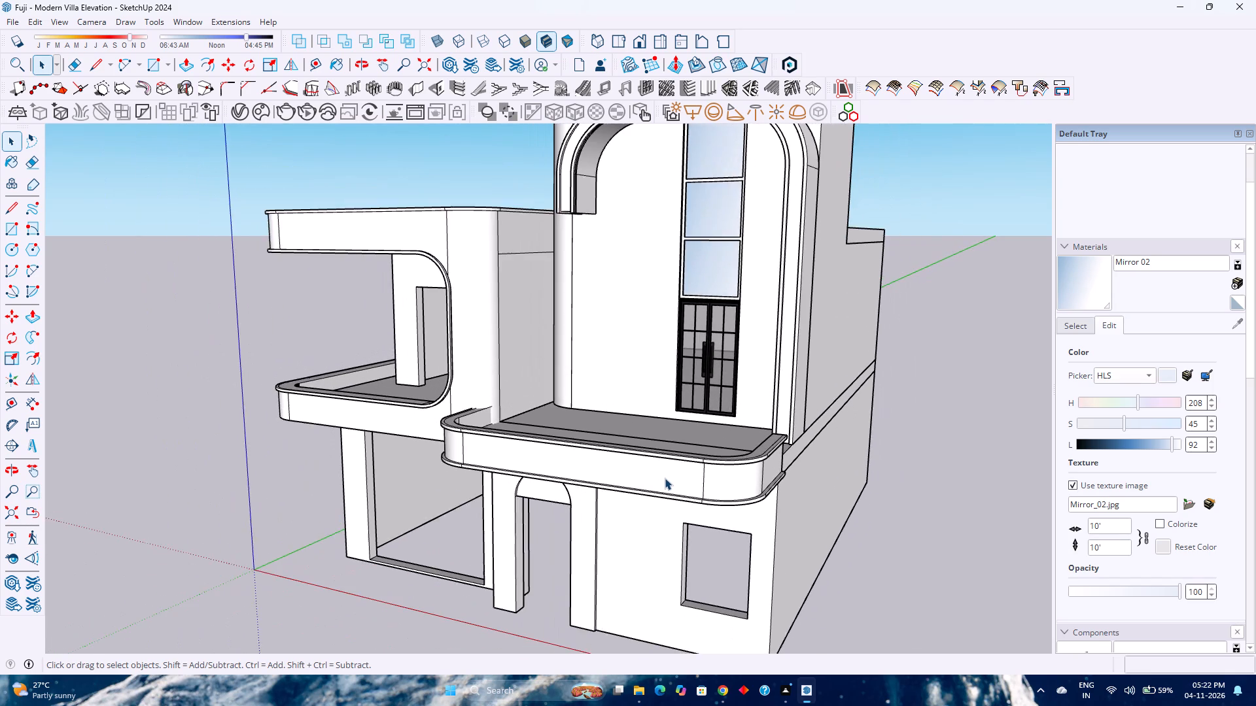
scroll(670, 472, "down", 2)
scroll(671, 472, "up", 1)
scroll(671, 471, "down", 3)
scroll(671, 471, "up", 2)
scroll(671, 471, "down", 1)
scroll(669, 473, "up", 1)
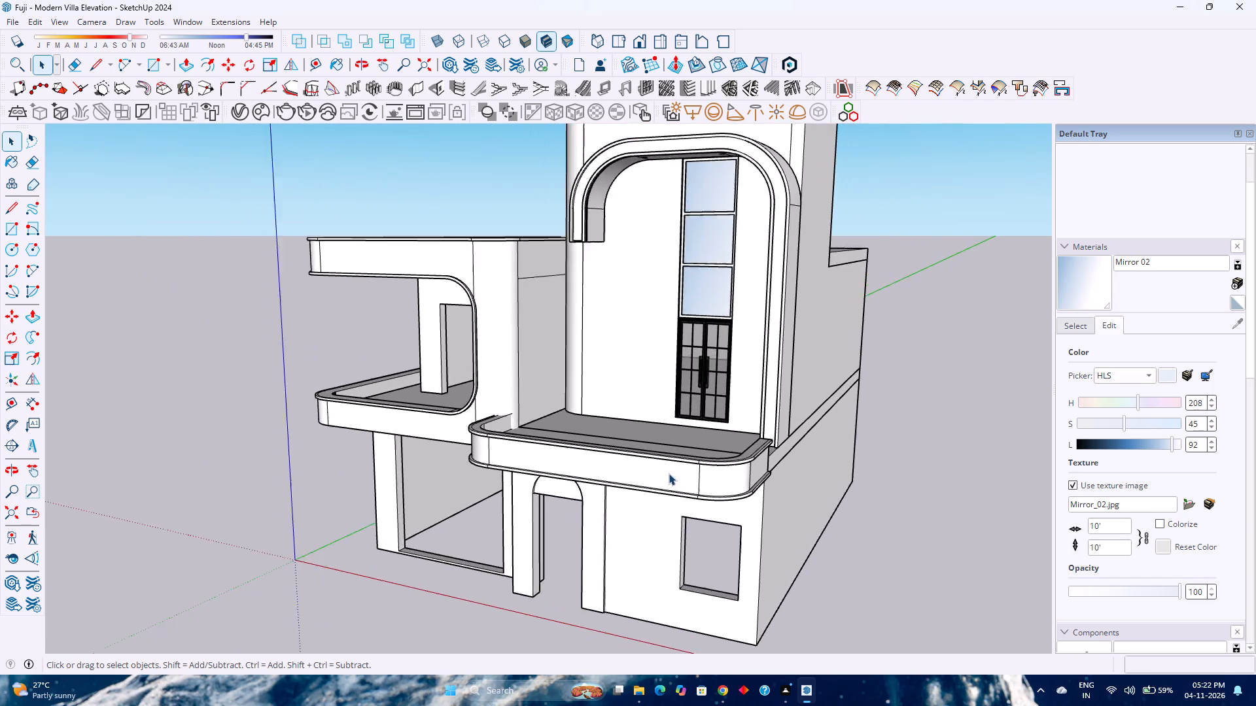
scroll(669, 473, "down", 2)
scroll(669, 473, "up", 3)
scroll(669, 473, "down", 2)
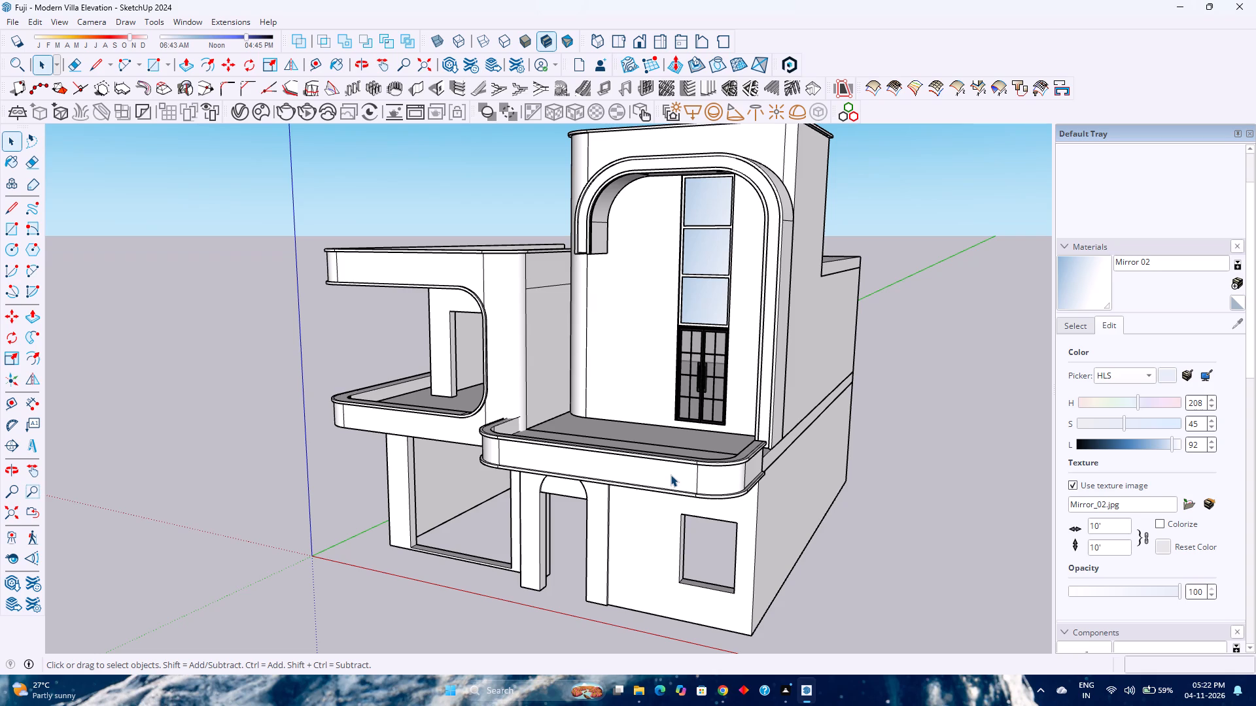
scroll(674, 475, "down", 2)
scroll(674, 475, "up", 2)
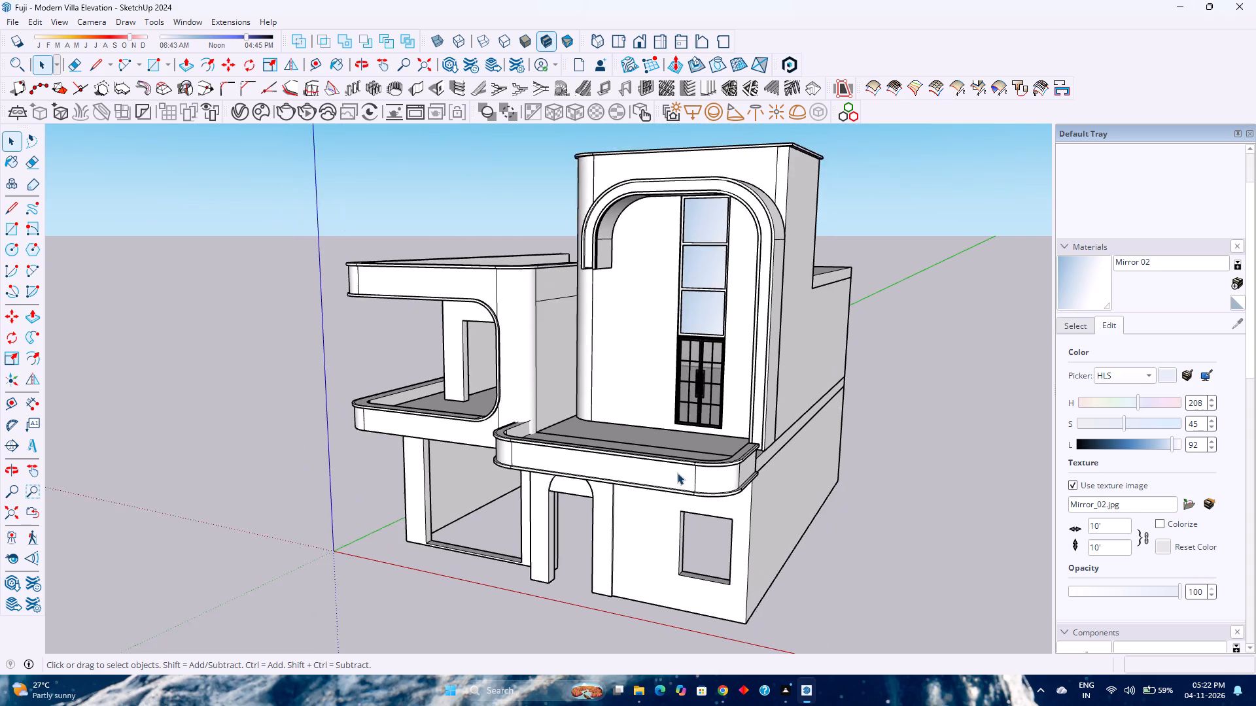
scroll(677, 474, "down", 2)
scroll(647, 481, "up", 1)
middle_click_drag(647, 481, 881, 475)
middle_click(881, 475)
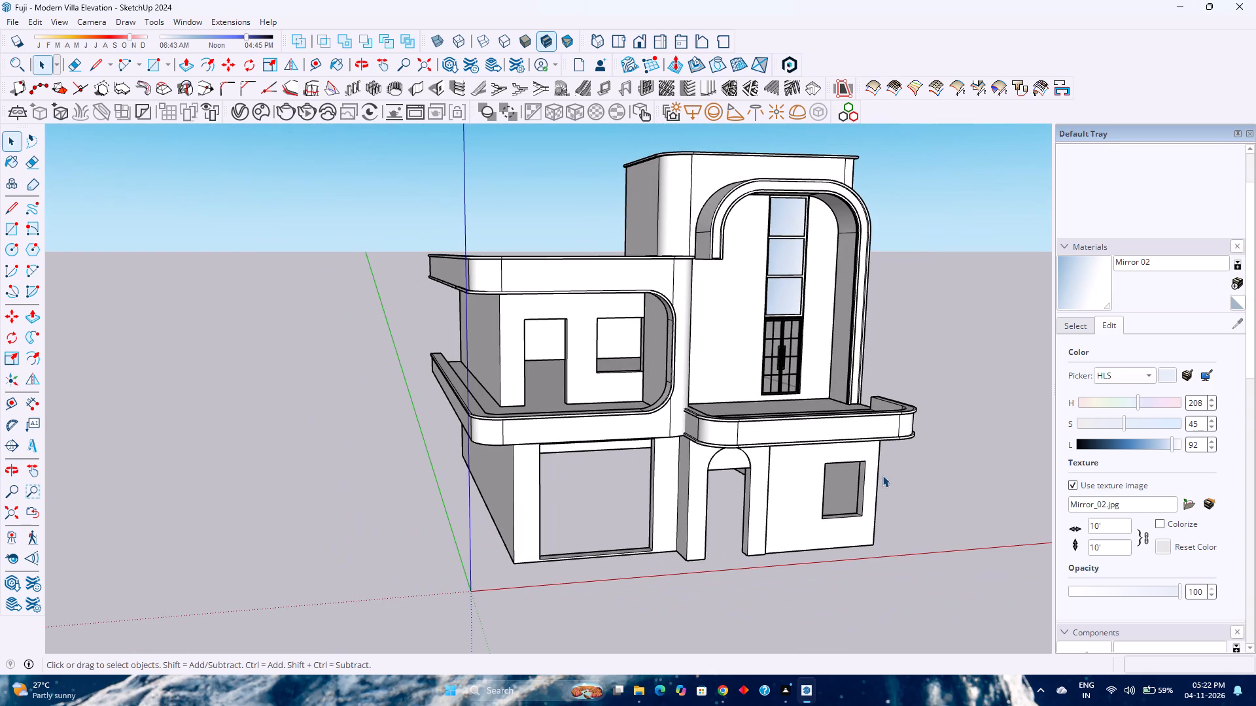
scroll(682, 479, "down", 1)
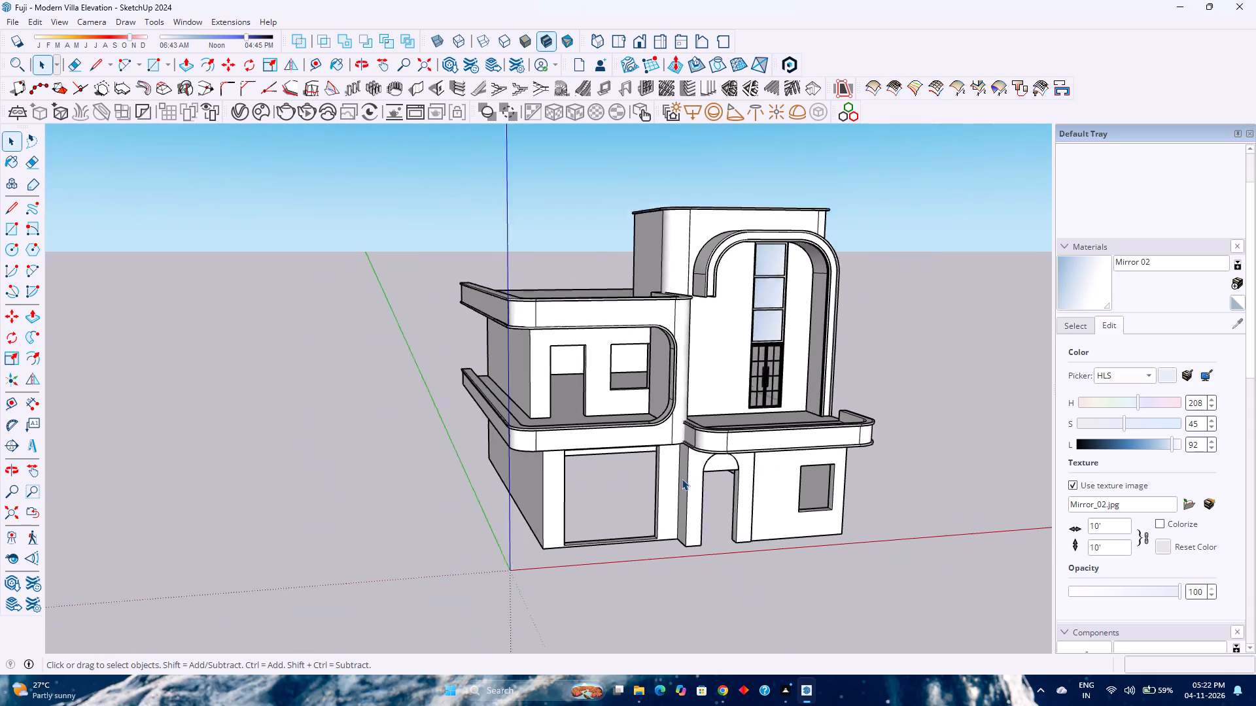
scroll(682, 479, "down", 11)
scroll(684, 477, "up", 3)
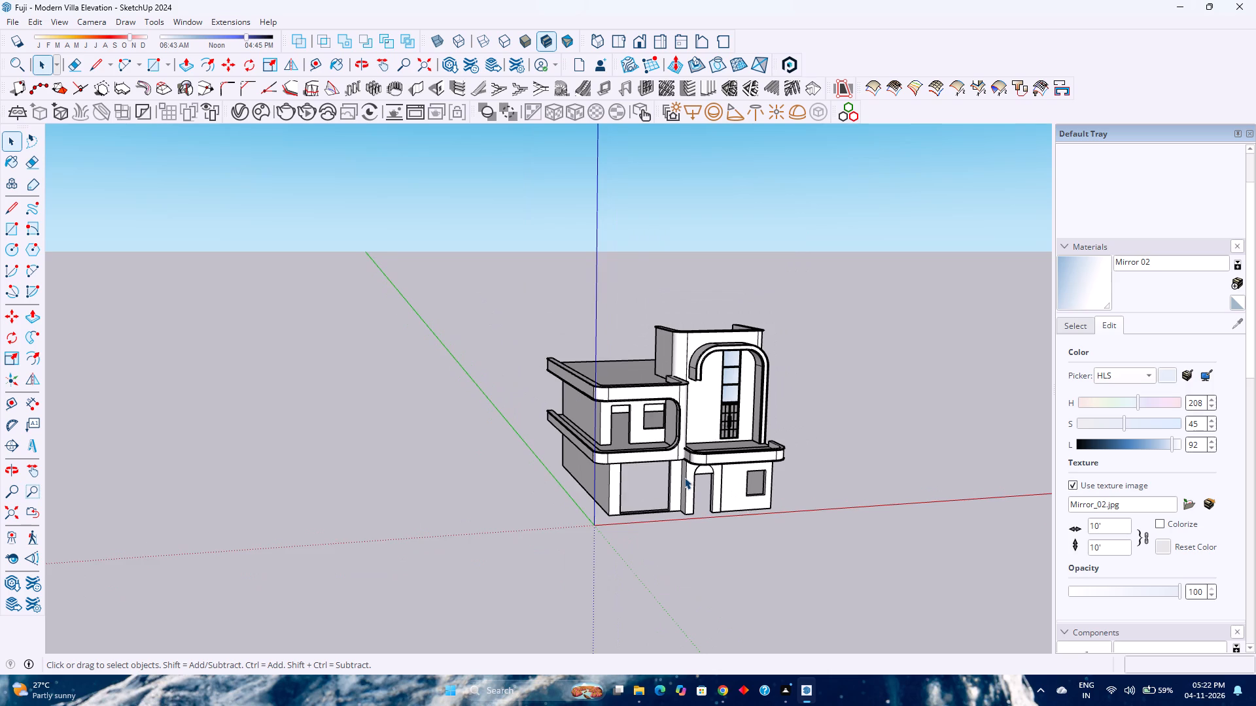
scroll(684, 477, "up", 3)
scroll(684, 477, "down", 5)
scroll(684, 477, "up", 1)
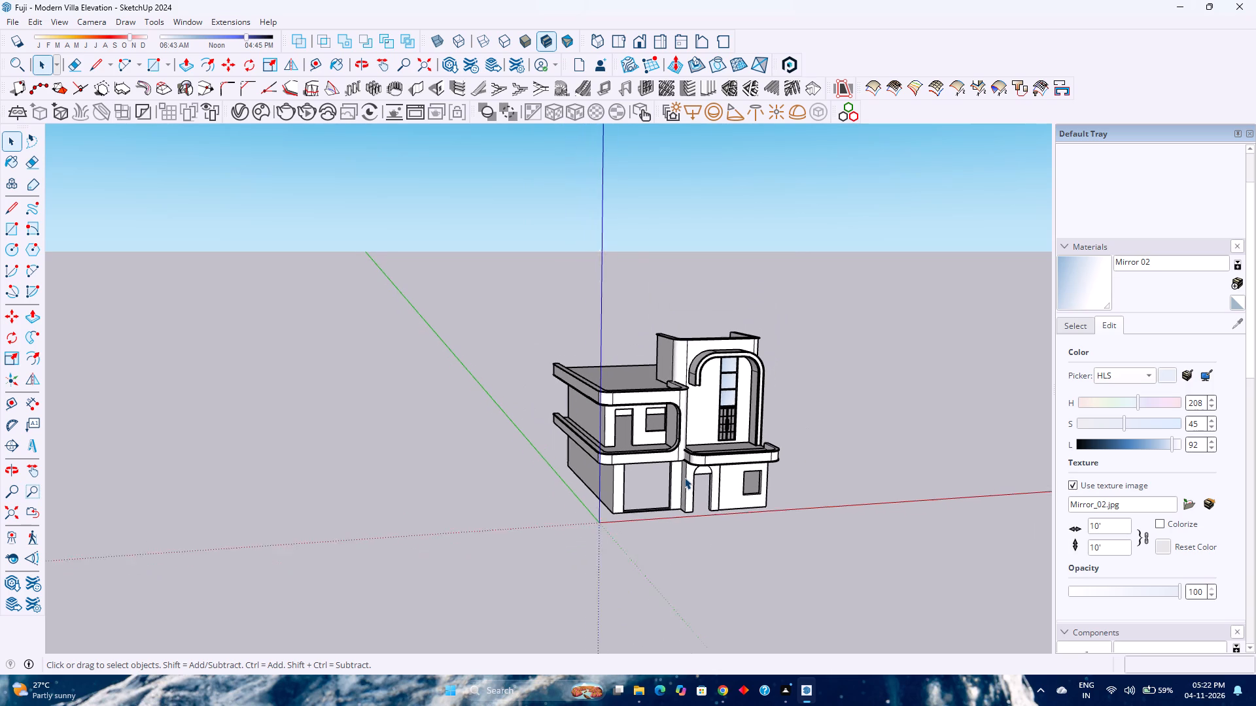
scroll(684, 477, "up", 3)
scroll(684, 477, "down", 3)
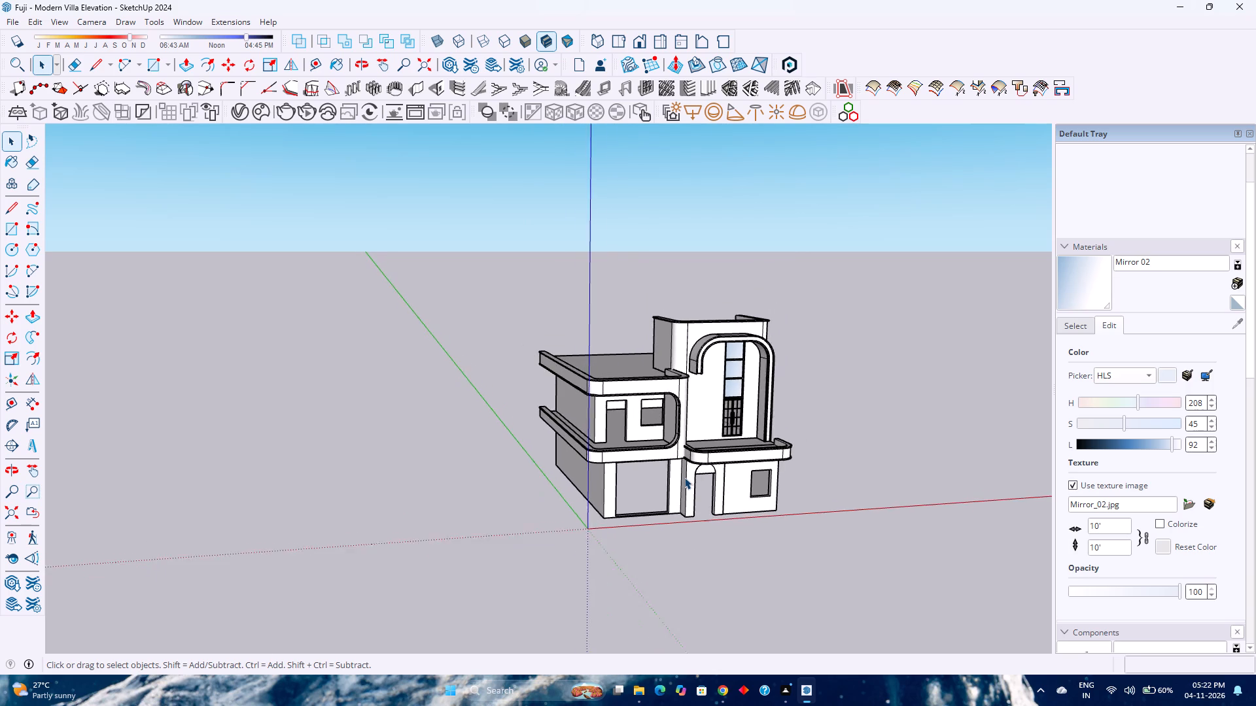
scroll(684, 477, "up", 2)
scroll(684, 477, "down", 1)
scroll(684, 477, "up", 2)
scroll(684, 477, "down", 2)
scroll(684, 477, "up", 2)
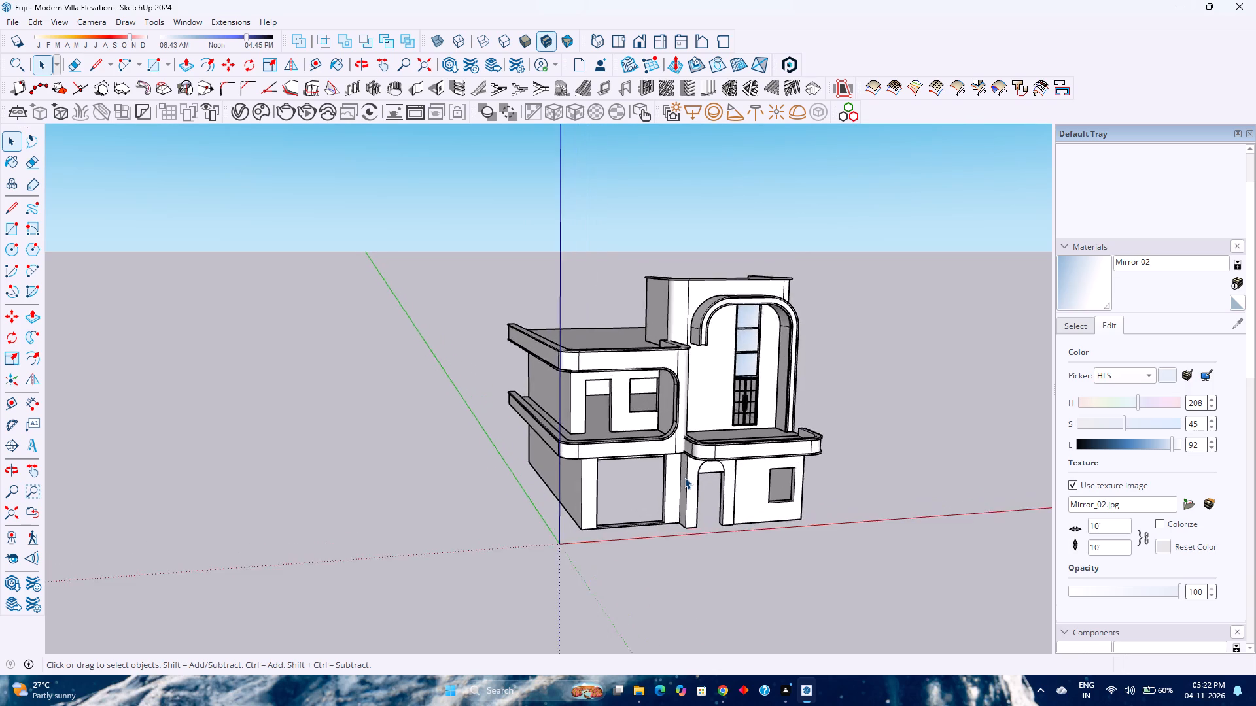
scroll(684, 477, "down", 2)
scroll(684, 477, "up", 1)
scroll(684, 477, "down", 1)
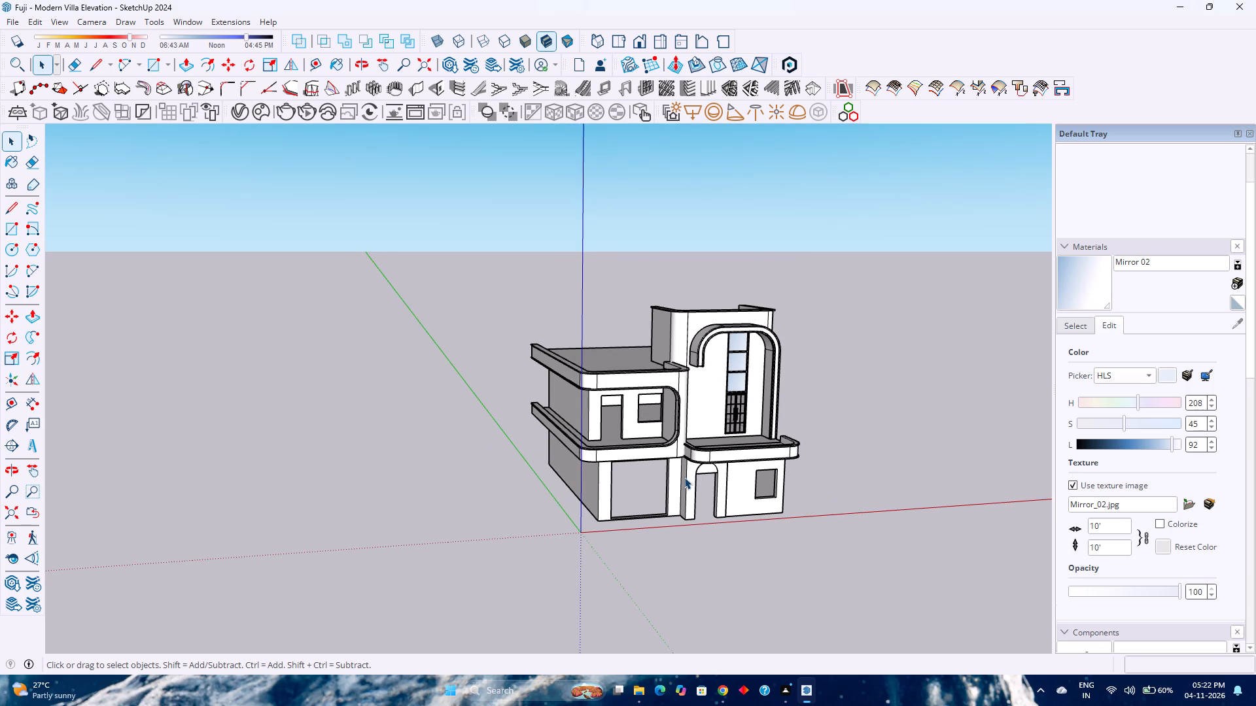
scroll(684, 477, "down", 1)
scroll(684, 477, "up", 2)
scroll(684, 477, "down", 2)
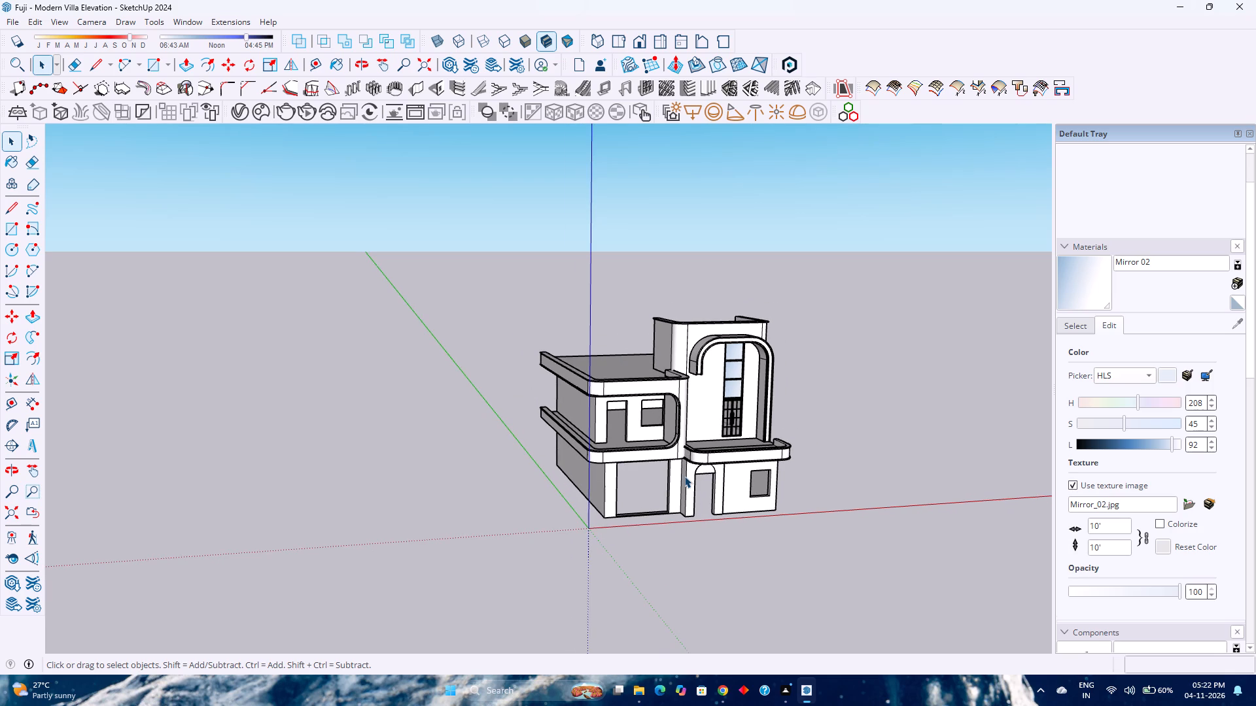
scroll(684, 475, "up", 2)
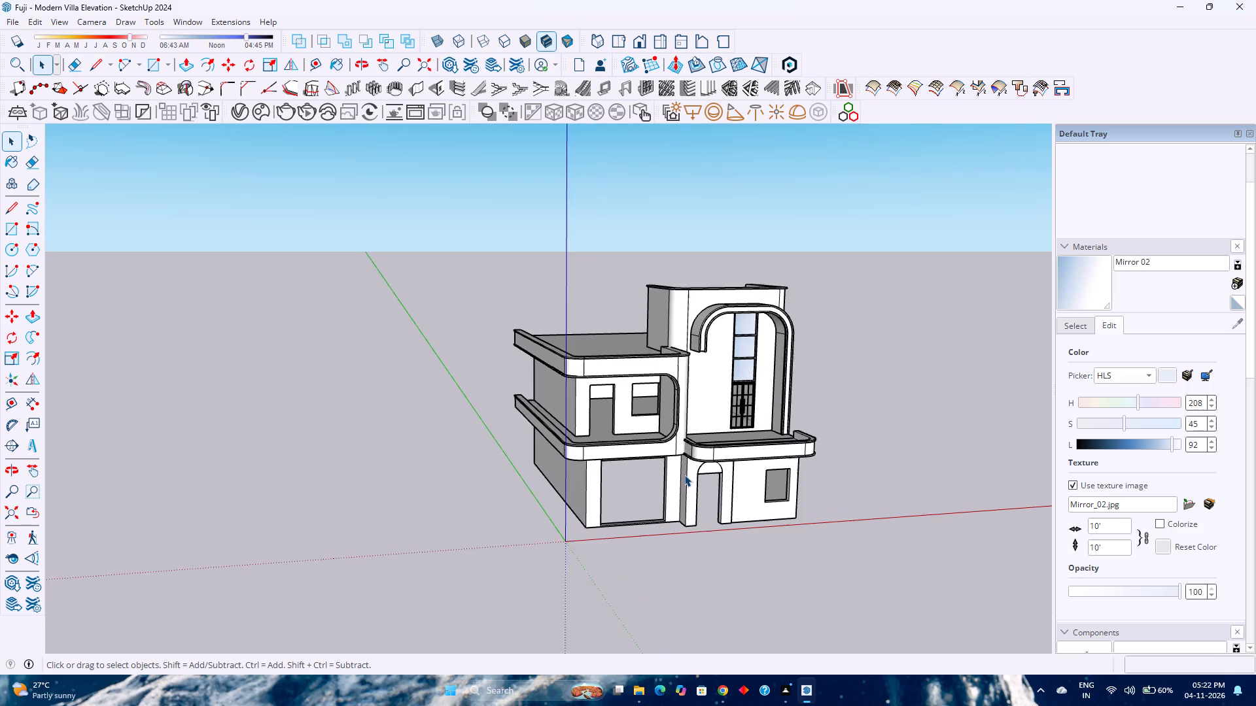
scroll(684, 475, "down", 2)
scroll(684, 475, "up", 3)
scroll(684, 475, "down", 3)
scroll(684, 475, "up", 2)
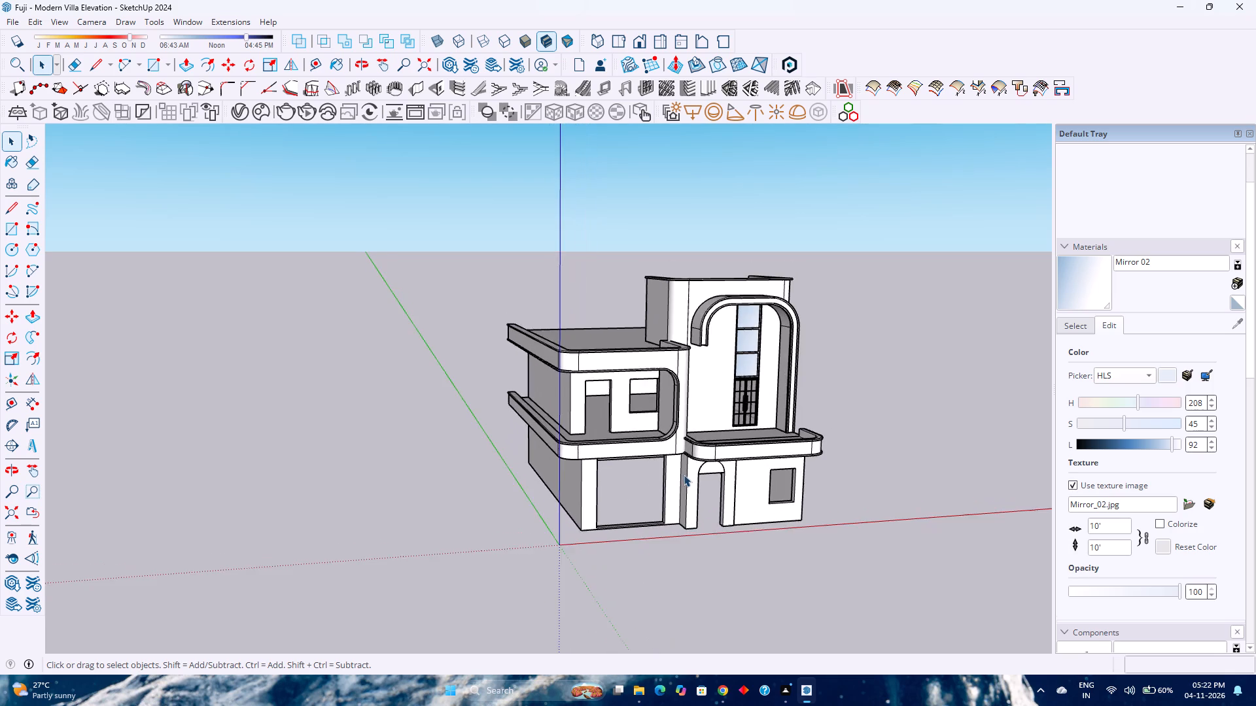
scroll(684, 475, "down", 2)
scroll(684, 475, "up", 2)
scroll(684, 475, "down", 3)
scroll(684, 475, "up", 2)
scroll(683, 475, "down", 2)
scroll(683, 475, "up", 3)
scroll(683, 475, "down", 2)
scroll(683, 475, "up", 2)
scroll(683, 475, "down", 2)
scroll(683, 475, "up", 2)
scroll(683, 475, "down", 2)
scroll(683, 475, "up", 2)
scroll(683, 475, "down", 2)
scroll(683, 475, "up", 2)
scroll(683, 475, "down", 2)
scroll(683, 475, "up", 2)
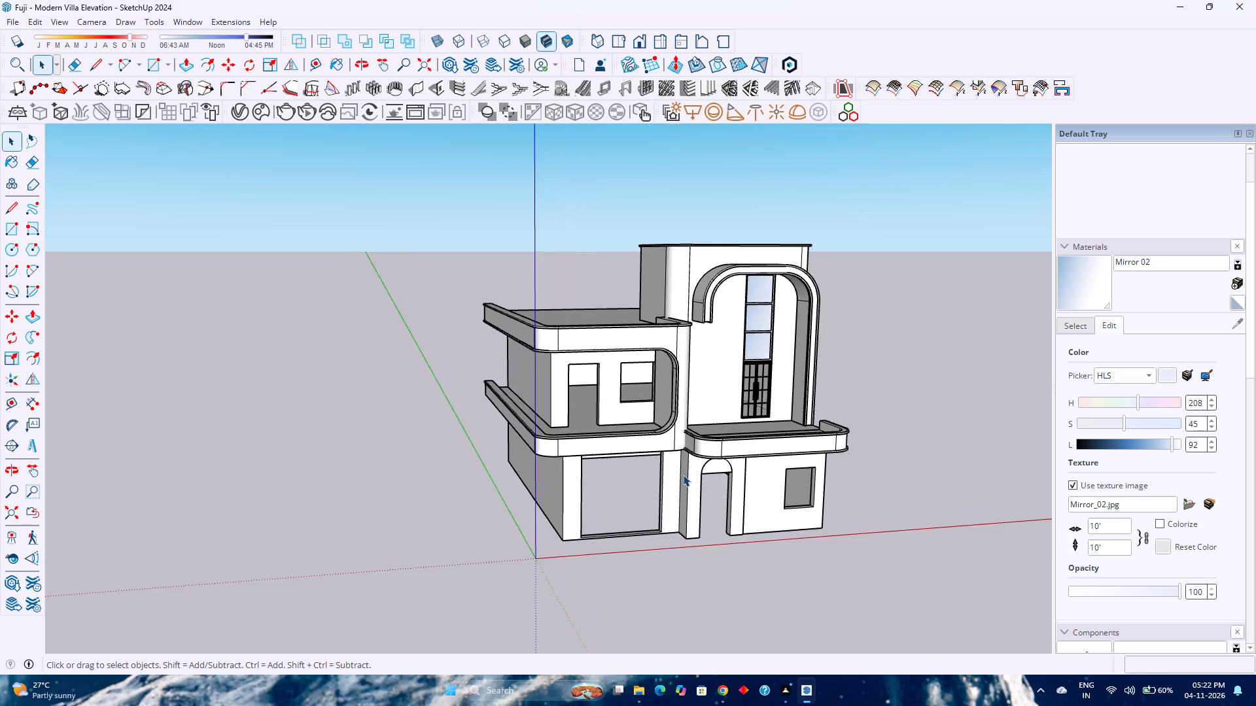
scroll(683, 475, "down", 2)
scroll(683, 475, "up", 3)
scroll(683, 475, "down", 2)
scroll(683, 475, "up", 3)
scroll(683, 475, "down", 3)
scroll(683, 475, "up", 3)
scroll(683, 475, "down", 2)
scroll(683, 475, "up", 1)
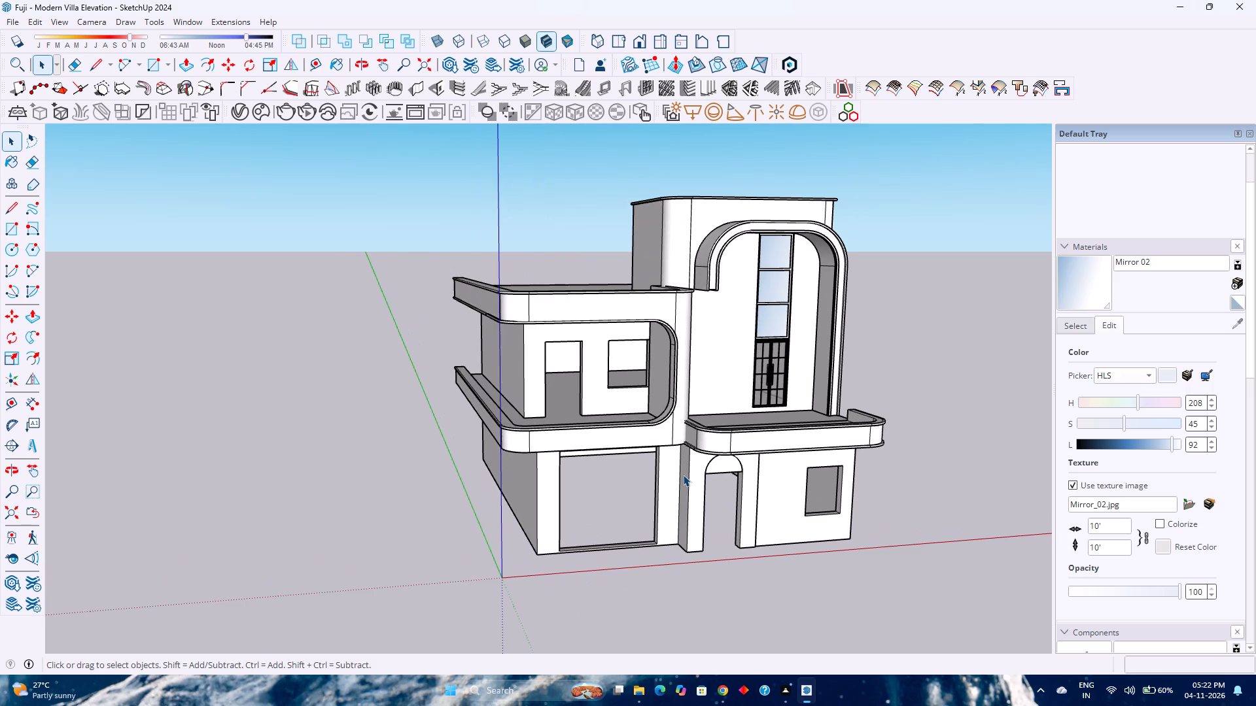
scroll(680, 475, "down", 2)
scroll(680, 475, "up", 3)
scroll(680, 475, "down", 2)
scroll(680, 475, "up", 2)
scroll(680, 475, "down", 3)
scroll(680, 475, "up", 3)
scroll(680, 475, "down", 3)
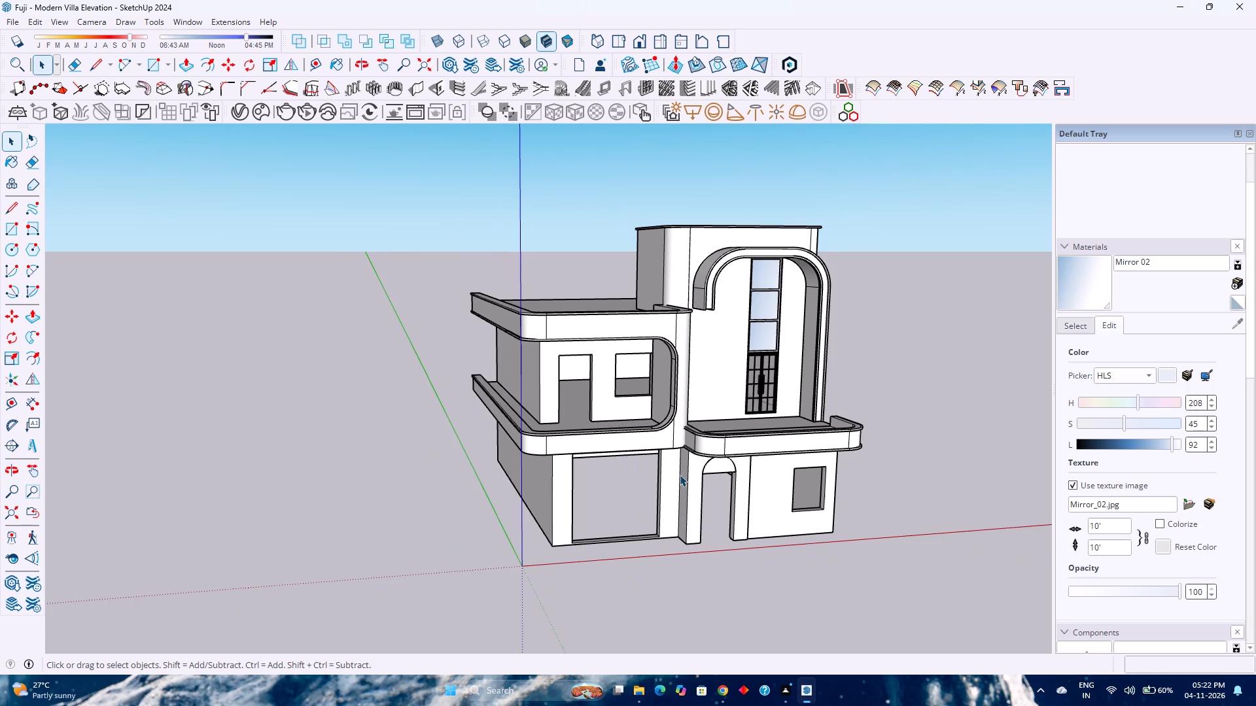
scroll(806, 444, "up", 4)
Examine the villa's ground-floor entrance and window openings and the curved balcony in front of the glass door.
middle_click_drag(802, 446, 665, 474)
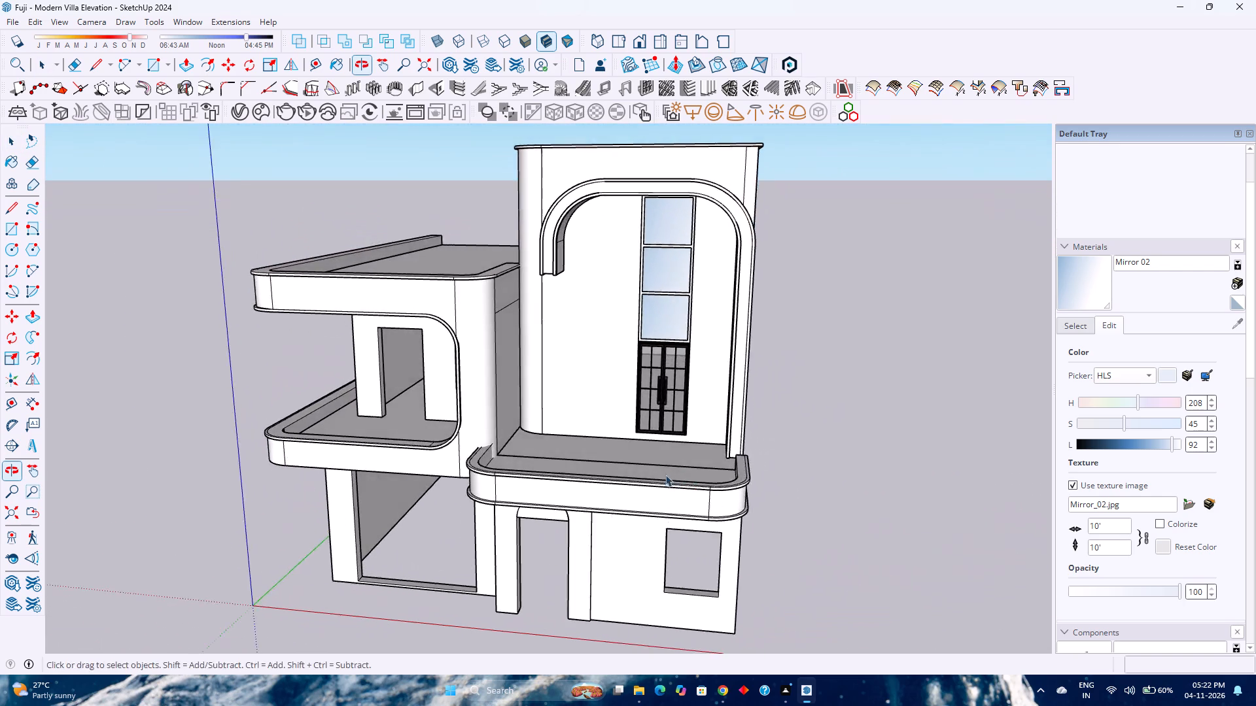
middle_click(664, 475)
middle_click(663, 476)
middle_click(648, 485)
middle_click(631, 492)
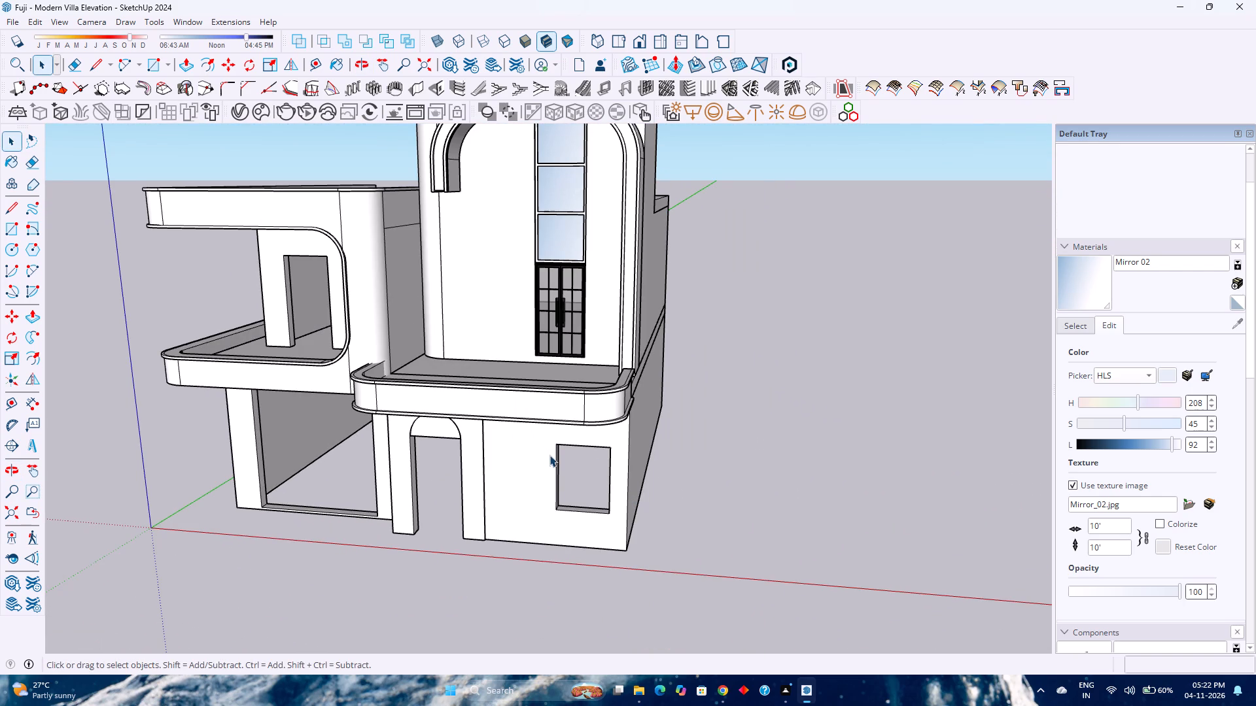
scroll(549, 457, "up", 1)
scroll(549, 457, "down", 2)
scroll(549, 458, "up", 2)
scroll(549, 460, "down", 2)
scroll(549, 460, "up", 5)
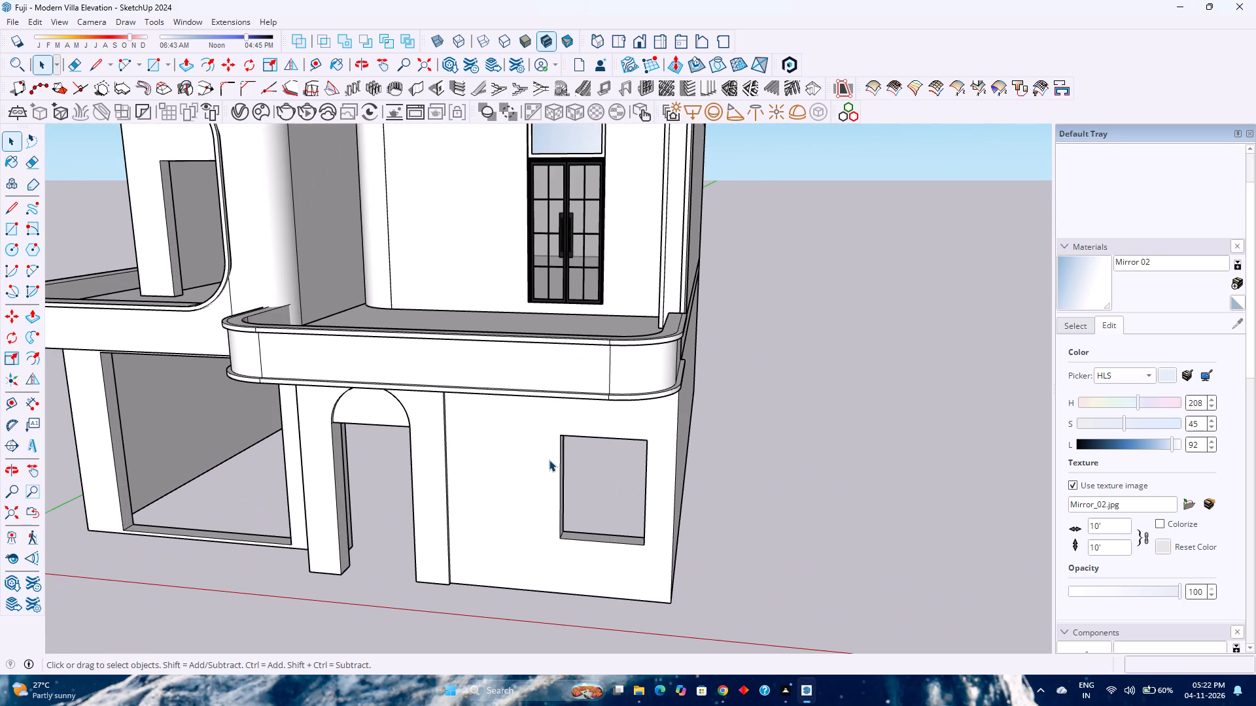
middle_click_drag(545, 461, 667, 479)
scroll(671, 479, "down", 2)
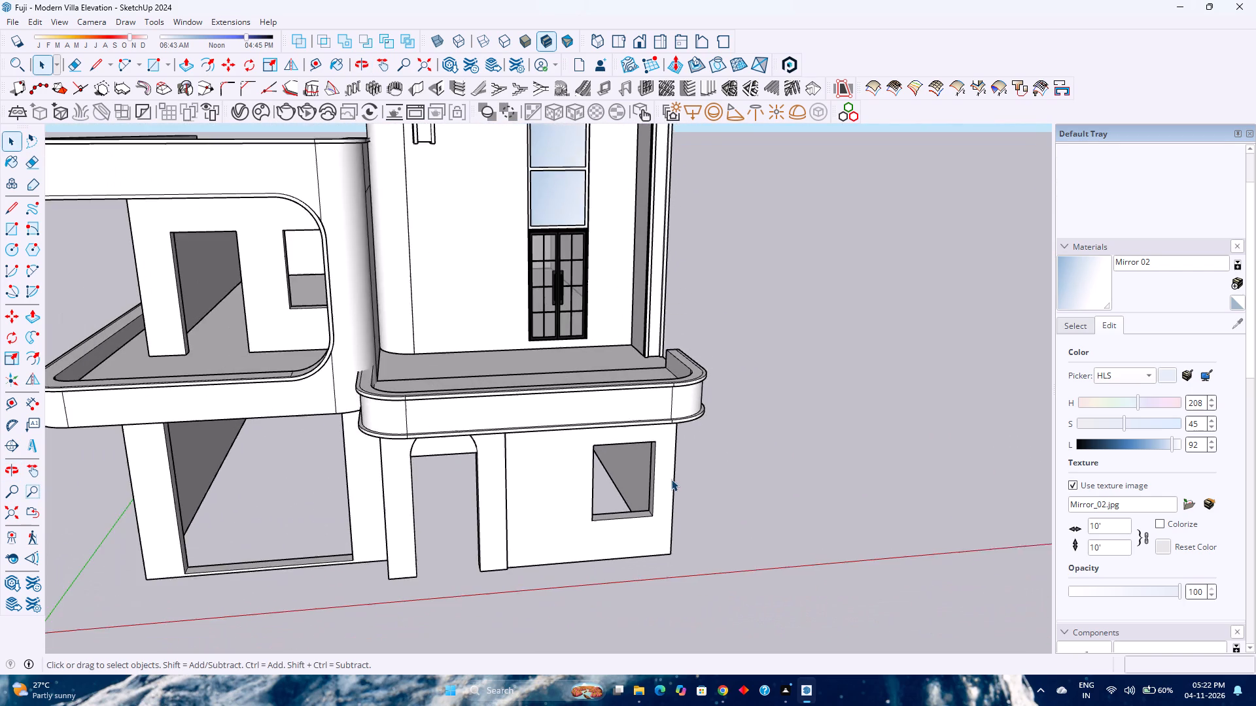
scroll(671, 479, "down", 4)
scroll(671, 479, "up", 1)
scroll(671, 479, "down", 2)
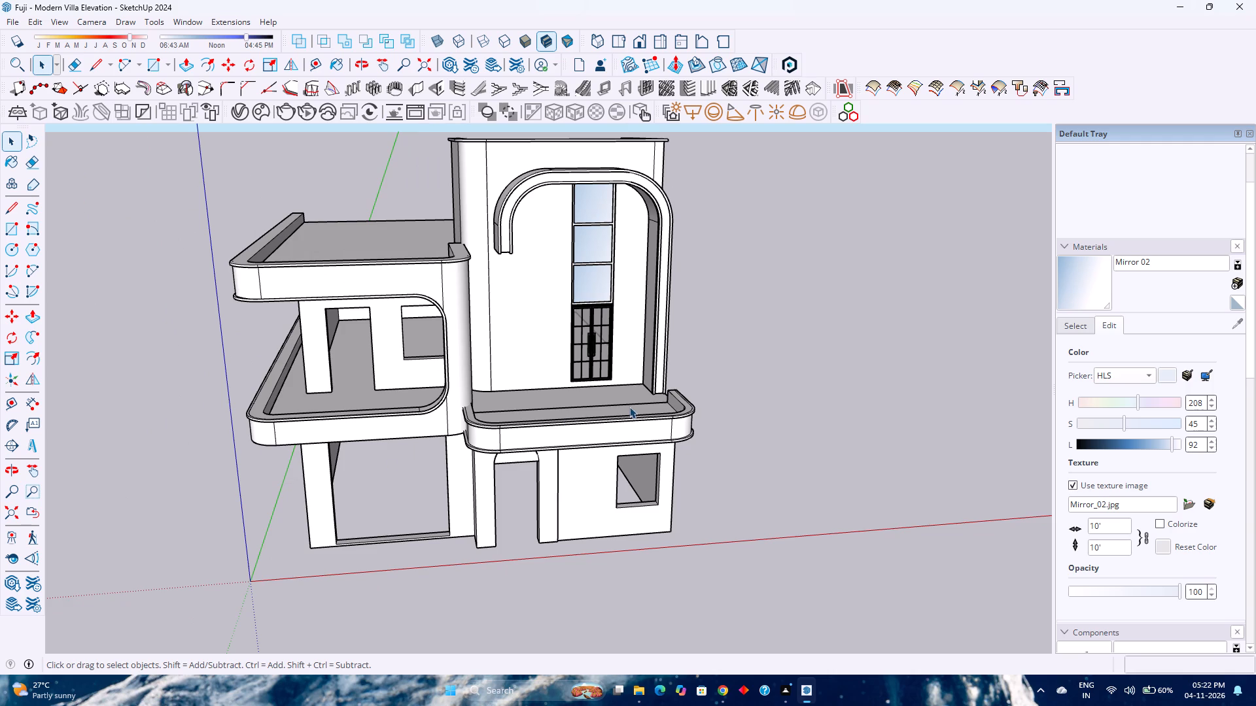
scroll(629, 407, "up", 7)
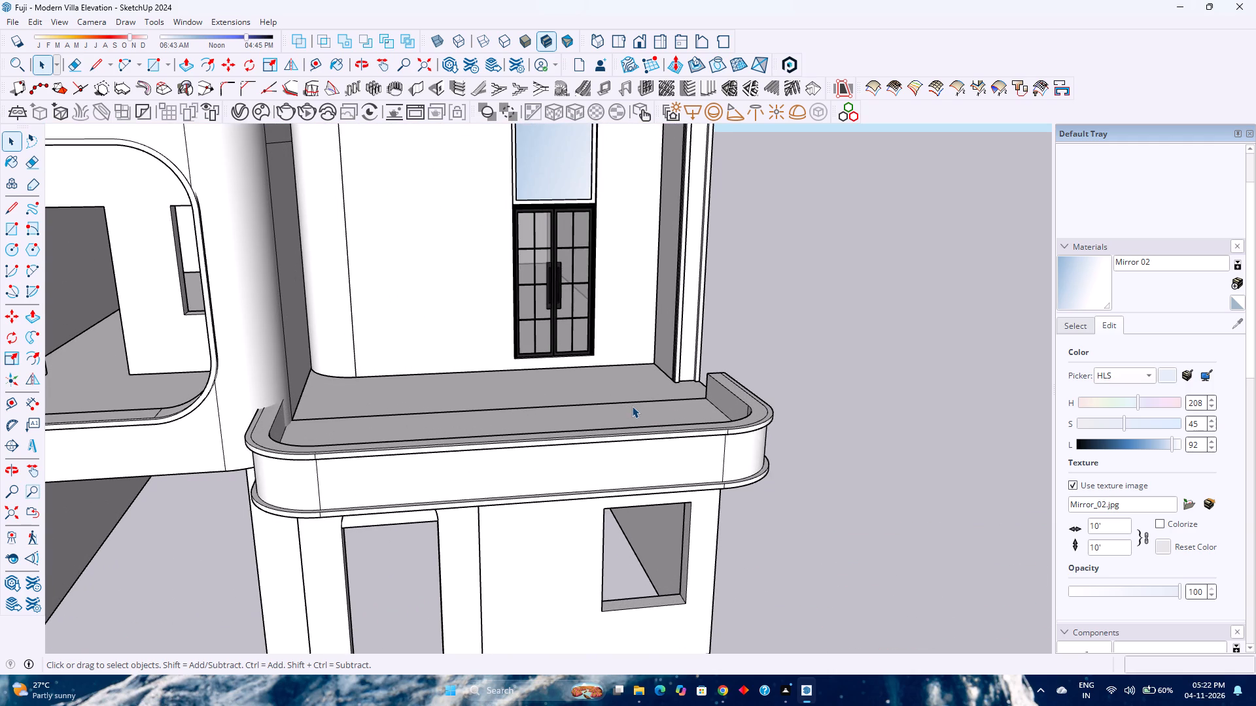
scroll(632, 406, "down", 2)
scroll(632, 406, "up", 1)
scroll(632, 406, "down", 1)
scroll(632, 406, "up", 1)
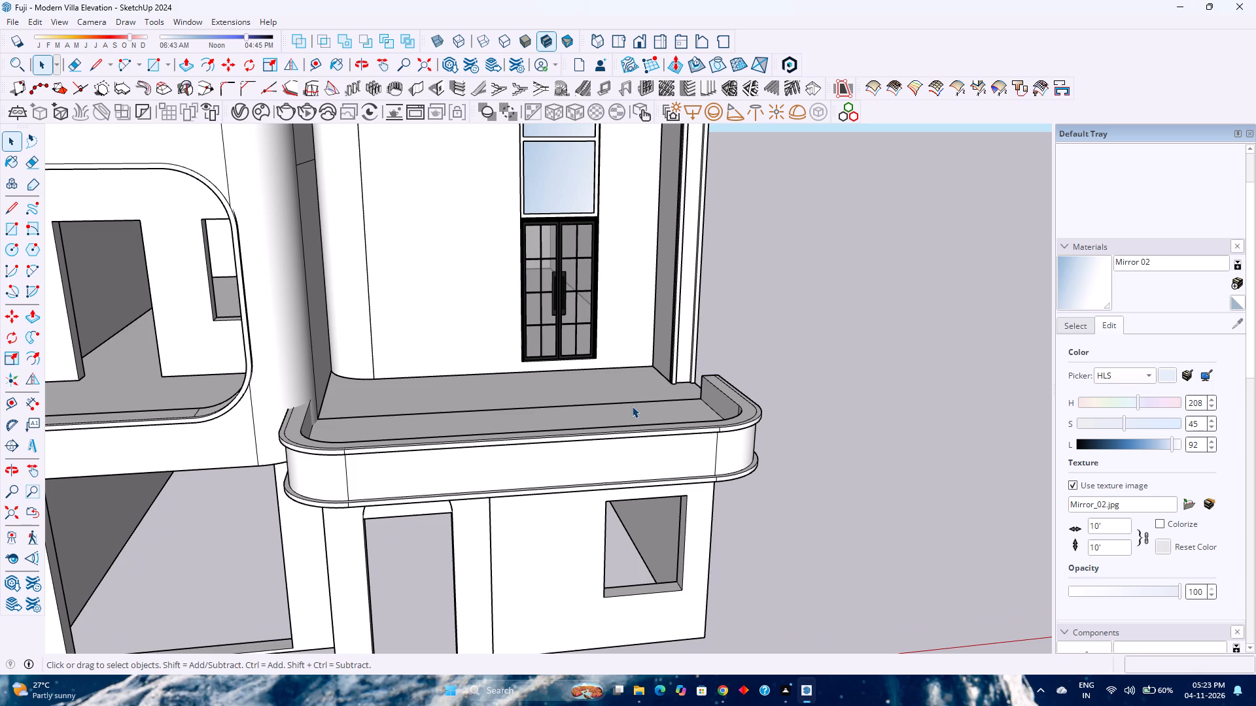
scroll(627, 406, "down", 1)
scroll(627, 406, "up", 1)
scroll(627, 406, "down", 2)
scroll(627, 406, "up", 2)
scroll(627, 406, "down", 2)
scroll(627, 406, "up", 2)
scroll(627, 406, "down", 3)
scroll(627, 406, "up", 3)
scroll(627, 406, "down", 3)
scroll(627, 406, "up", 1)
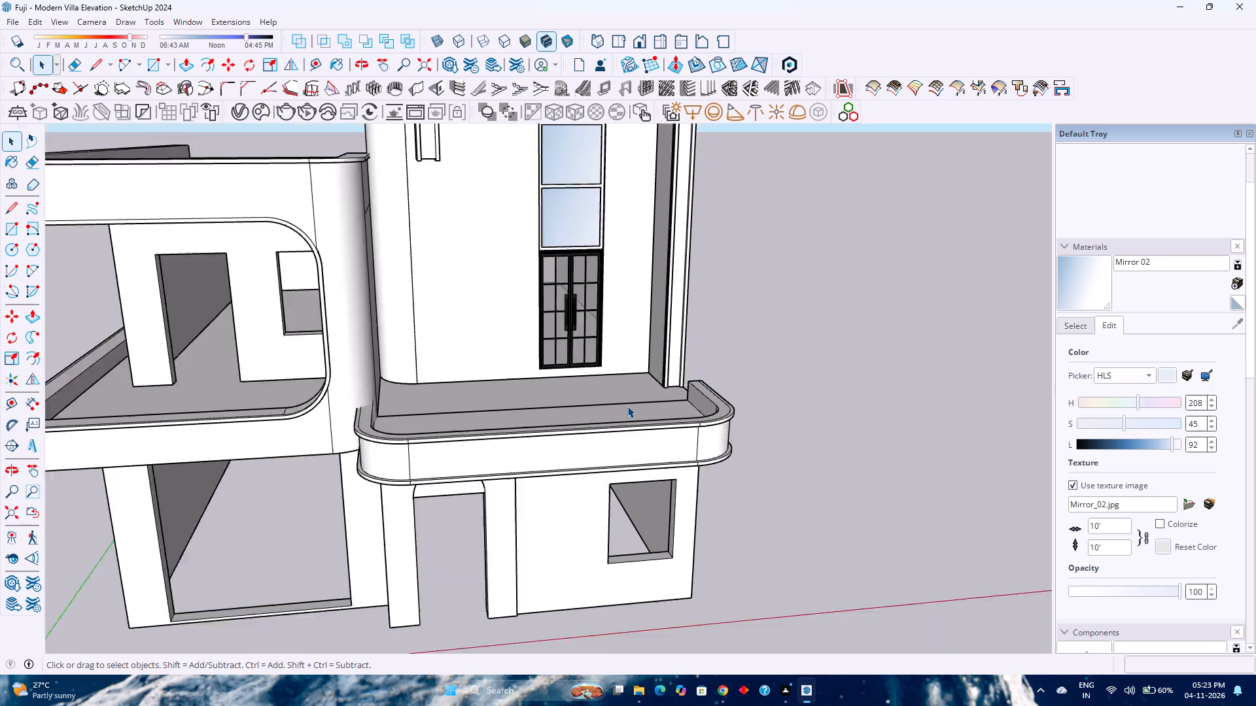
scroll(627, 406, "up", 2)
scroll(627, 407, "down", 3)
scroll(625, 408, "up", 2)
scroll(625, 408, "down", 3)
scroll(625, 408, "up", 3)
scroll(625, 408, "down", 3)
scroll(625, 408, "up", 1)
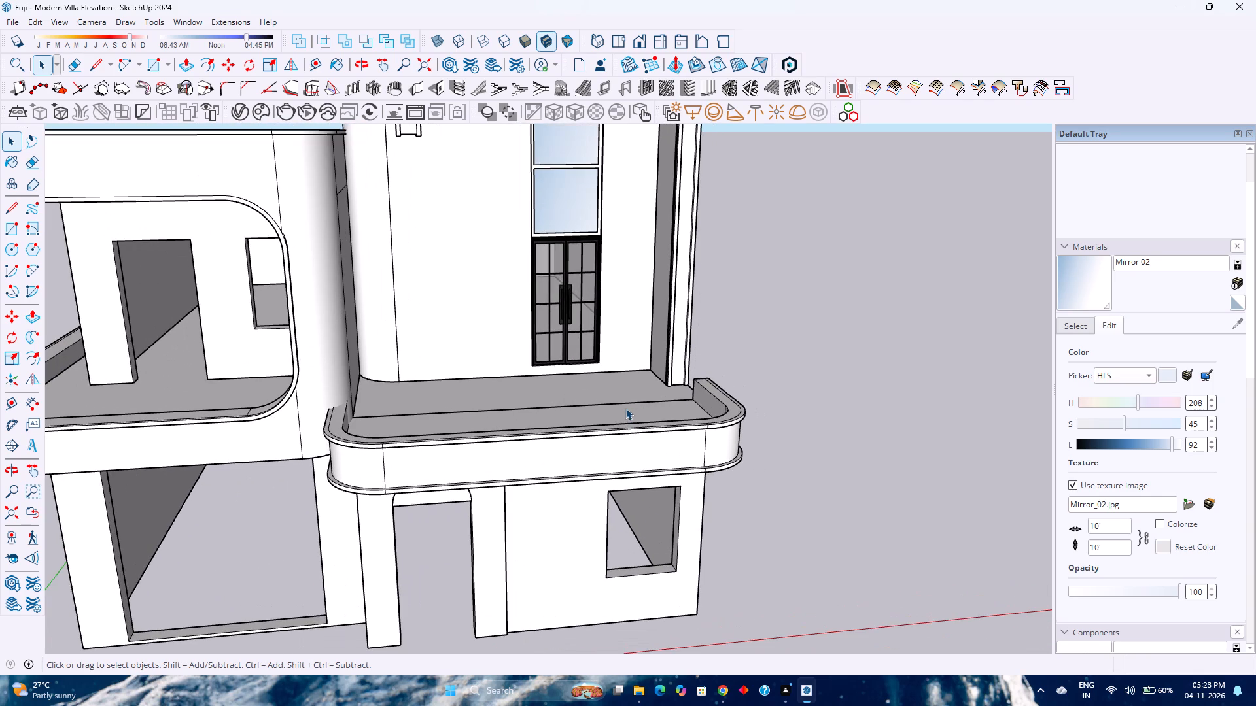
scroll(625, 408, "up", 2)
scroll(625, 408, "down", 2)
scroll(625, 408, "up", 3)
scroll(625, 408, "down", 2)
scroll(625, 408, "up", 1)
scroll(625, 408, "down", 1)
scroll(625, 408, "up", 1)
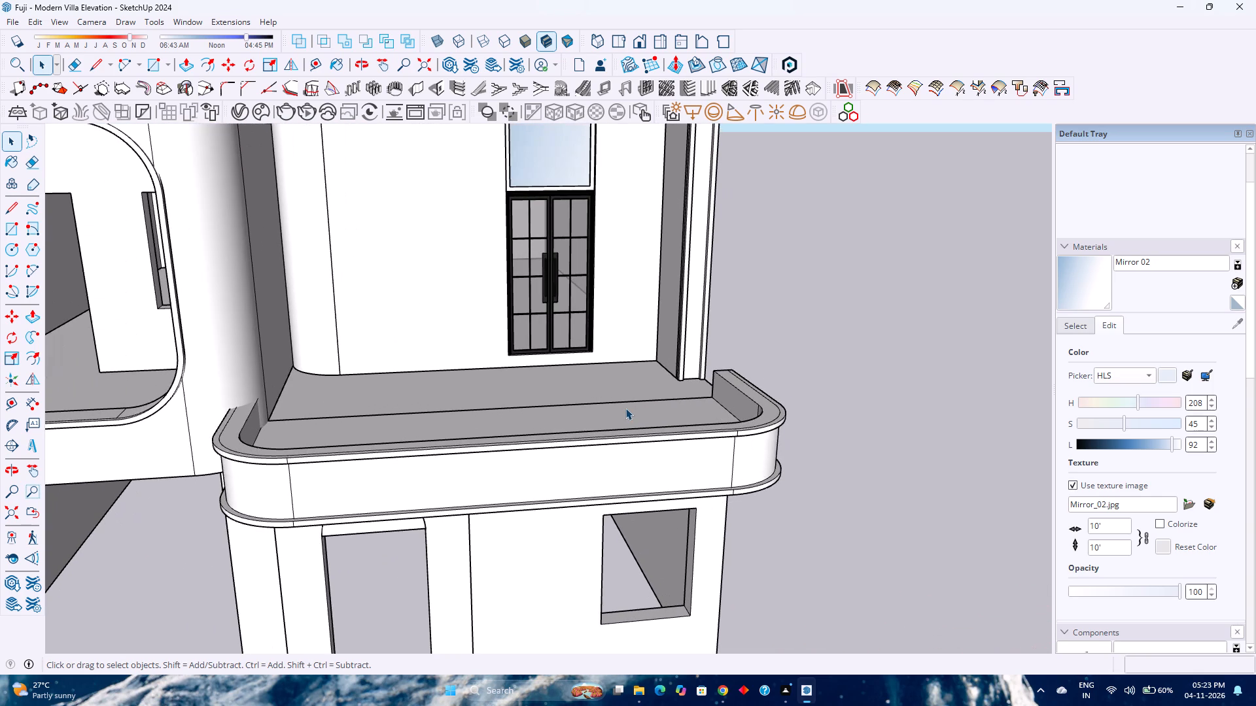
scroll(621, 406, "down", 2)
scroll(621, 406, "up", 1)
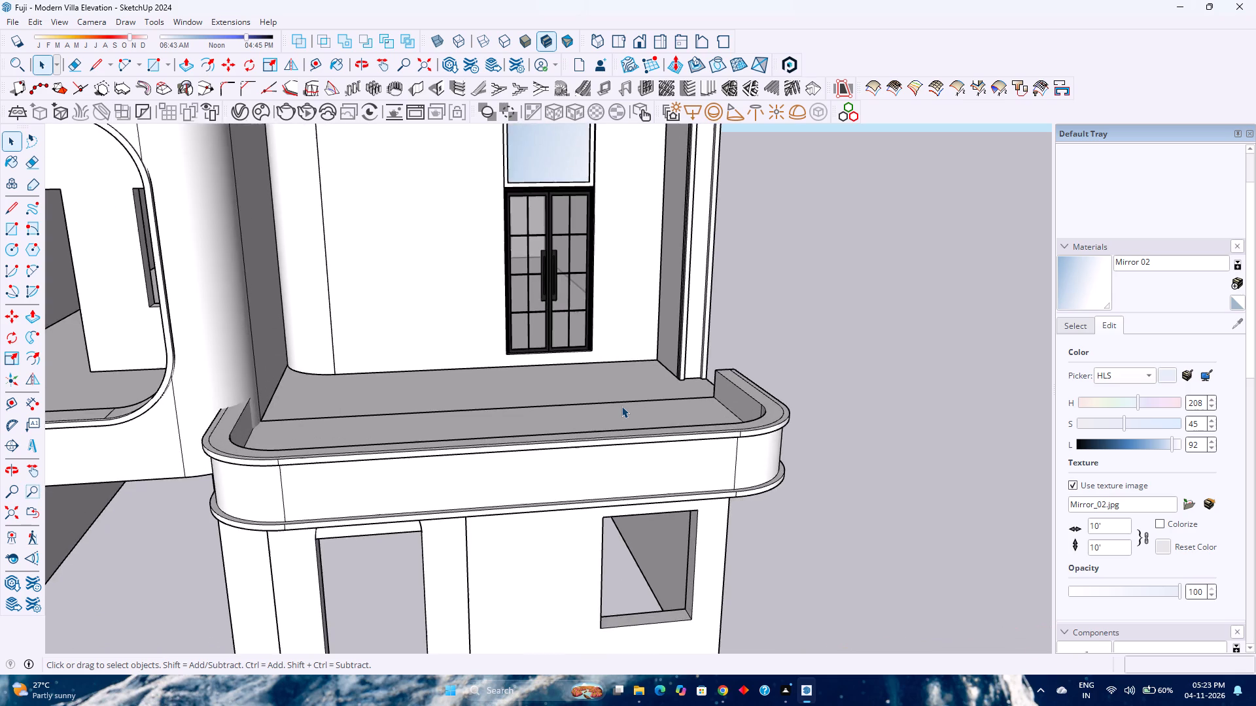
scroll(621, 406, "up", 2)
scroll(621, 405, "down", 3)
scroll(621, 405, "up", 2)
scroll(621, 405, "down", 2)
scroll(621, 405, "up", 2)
Open the curved balcony's parapet for editing and draw a line about 6 5/16" along the bottom of its outer side's end face.
double_click(650, 439)
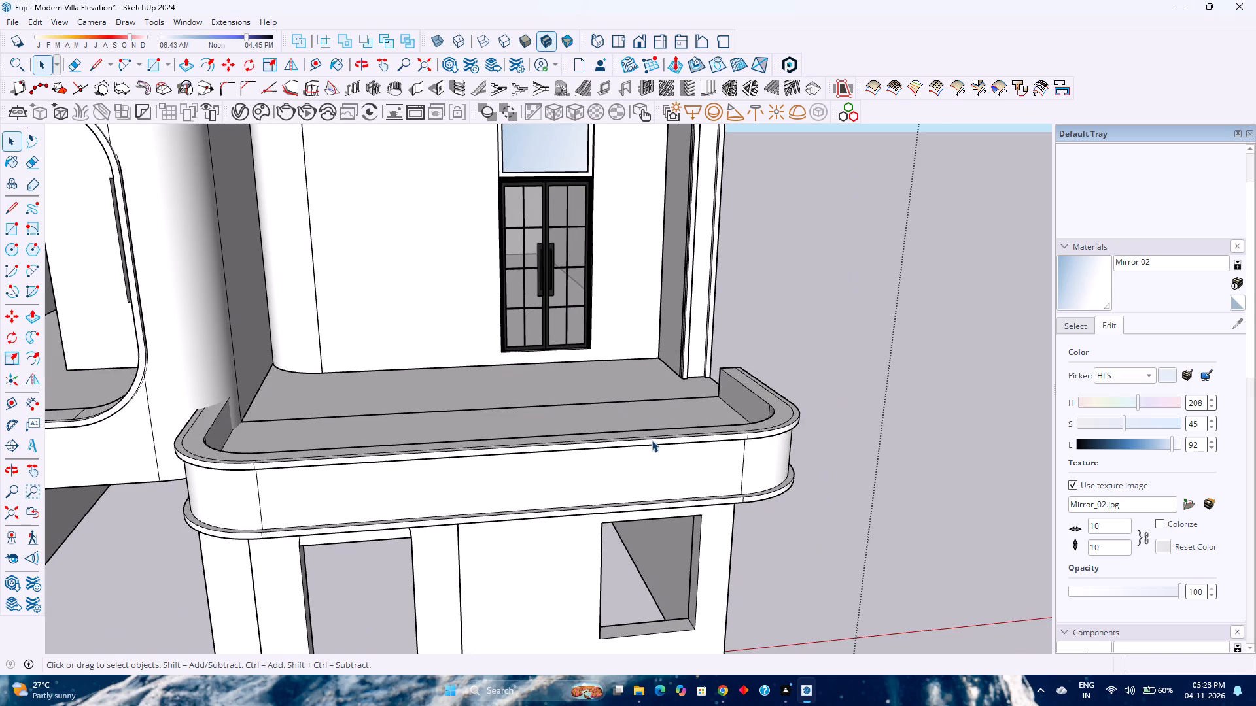
scroll(671, 450, "up", 2)
double_click(714, 450)
scroll(742, 445, "up", 1)
middle_click_drag(742, 445, 314, 463)
middle_click(313, 463)
scroll(377, 455, "down", 3)
middle_click_drag(631, 483, 304, 439)
middle_click(304, 439)
middle_click(304, 439)
scroll(263, 293, "up", 6)
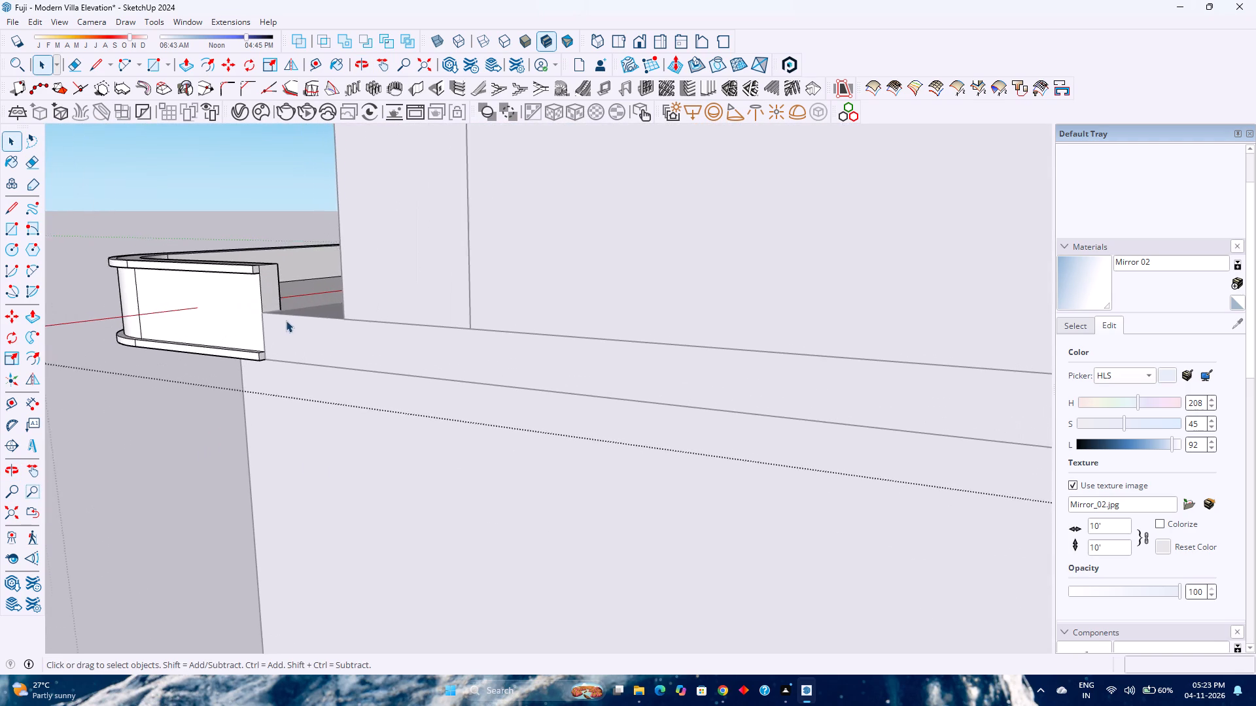
scroll(283, 320, "up", 4)
middle_click_drag(281, 319, 228, 476)
middle_click(228, 476)
scroll(279, 376, "up", 1)
middle_click_drag(280, 376, 461, 399)
middle_click(461, 399)
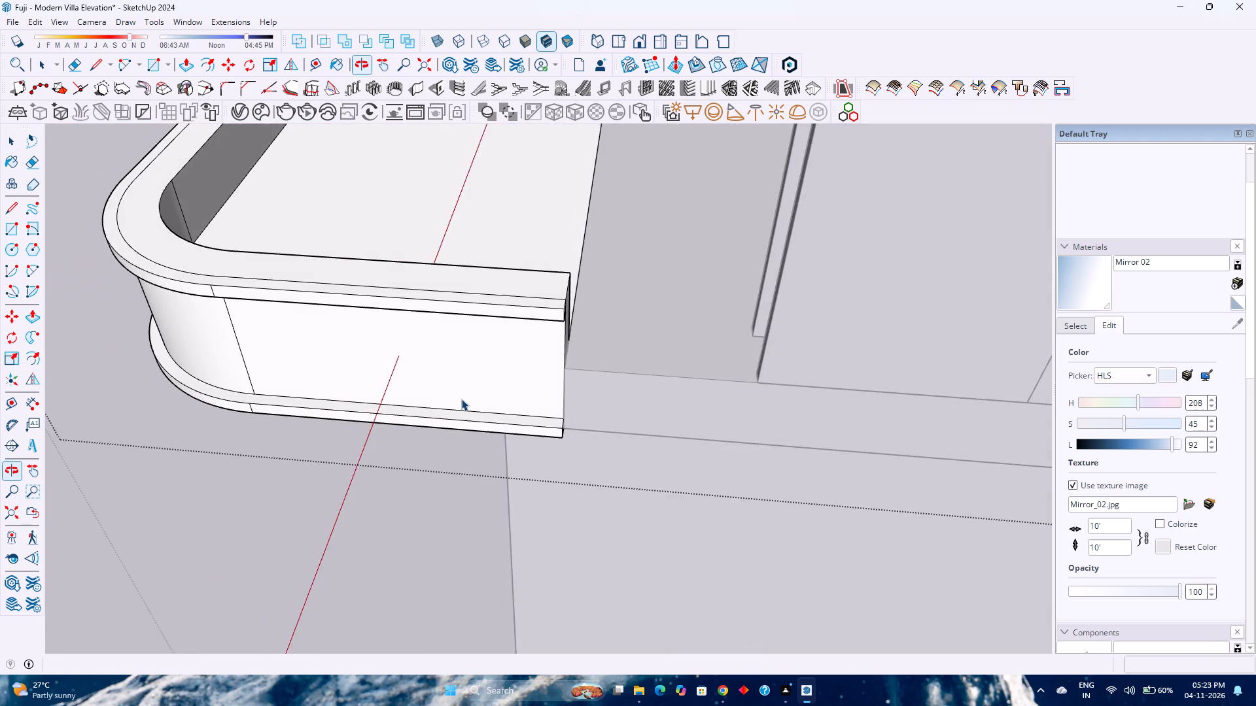
scroll(461, 399, "down", 2)
middle_click_drag(479, 410, 814, 332)
middle_click(822, 331)
scroll(574, 395, "down", 3)
middle_click_drag(563, 397, 127, 450)
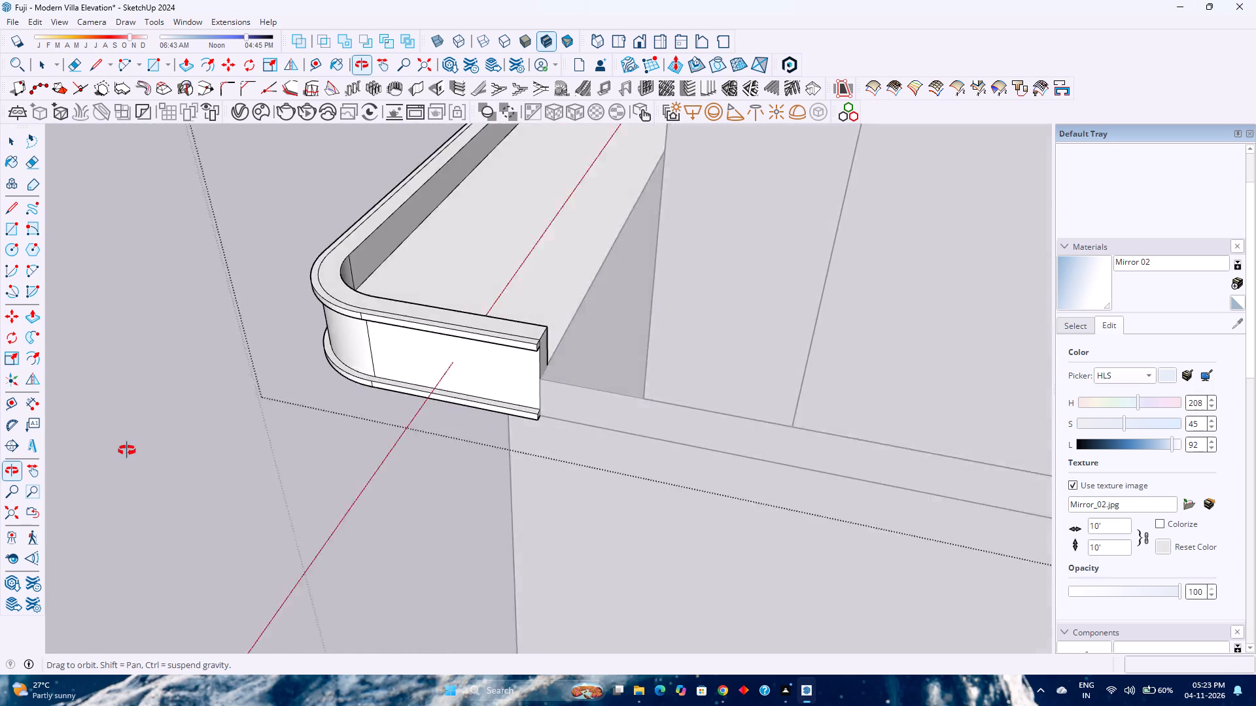
middle_click_drag(127, 450, 111, 452)
middle_click(111, 452)
scroll(419, 430, "up", 3)
scroll(614, 384, "up", 3)
middle_click(616, 380)
middle_click(615, 380)
middle_click_drag(614, 380, 584, 388)
middle_click(569, 390)
middle_click_drag(536, 395, 525, 397)
middle_click(525, 397)
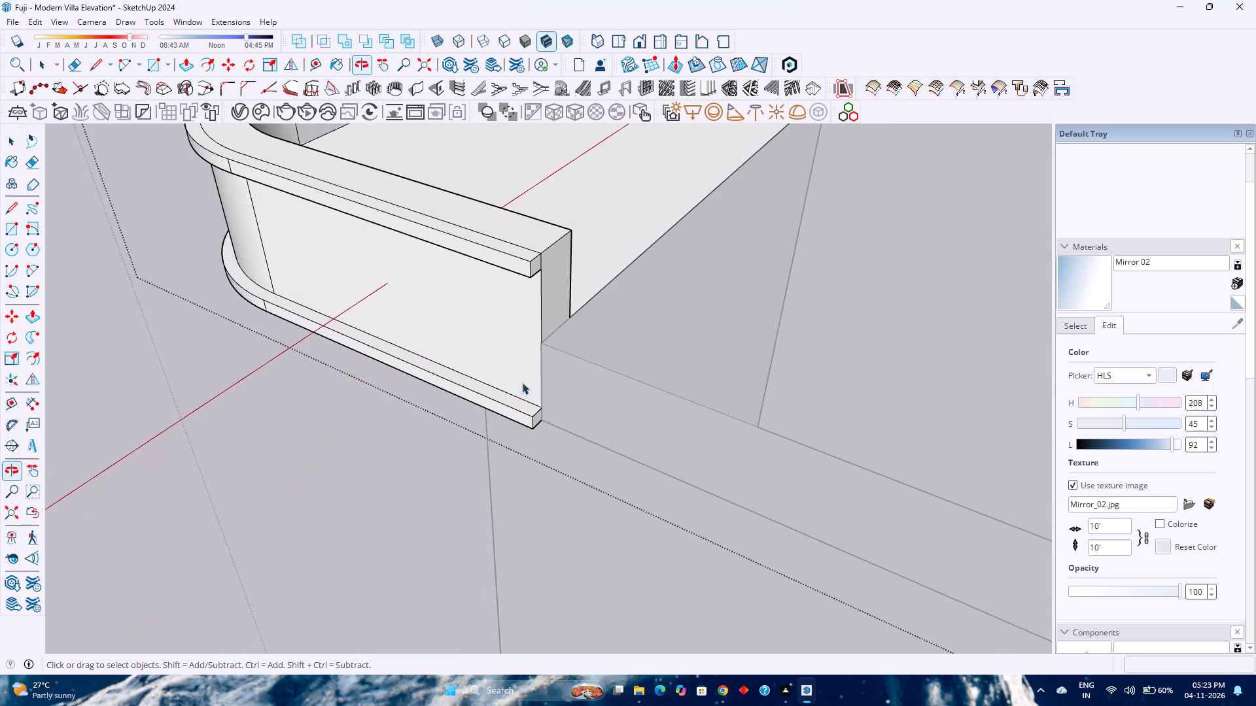
left_click(555, 311)
left_click(555, 311)
left_click(555, 311)
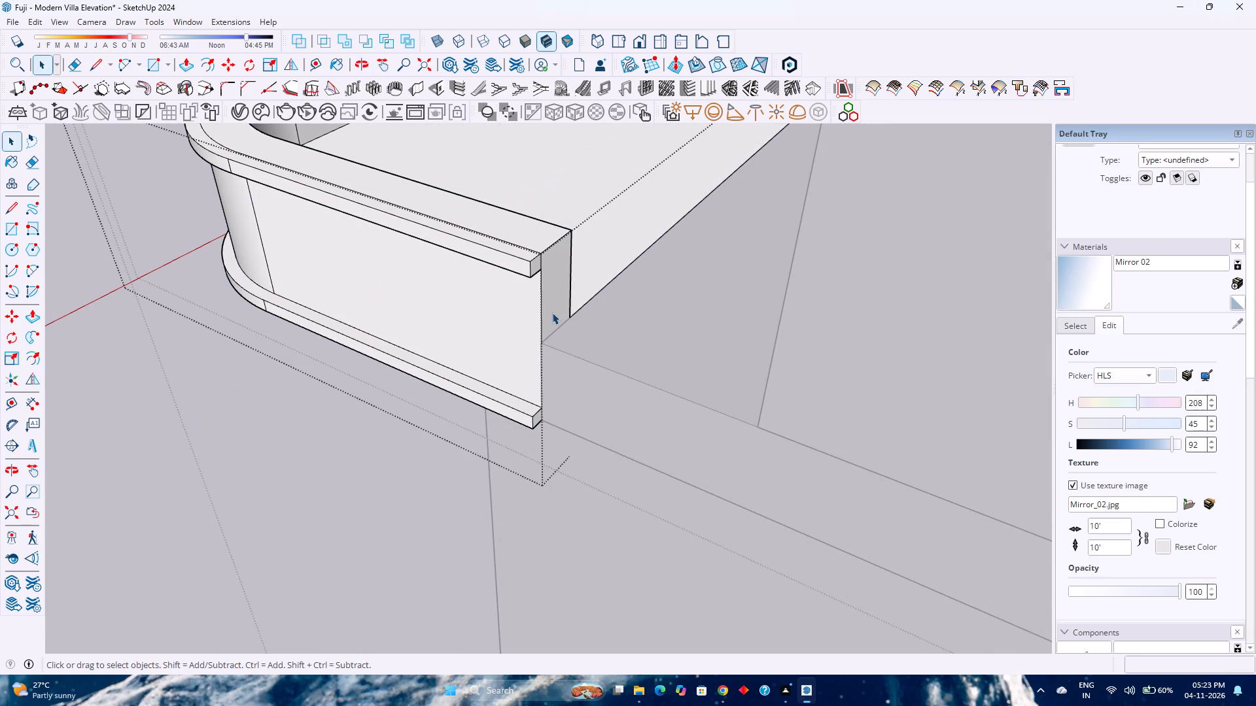
left_click(551, 312)
key("l")
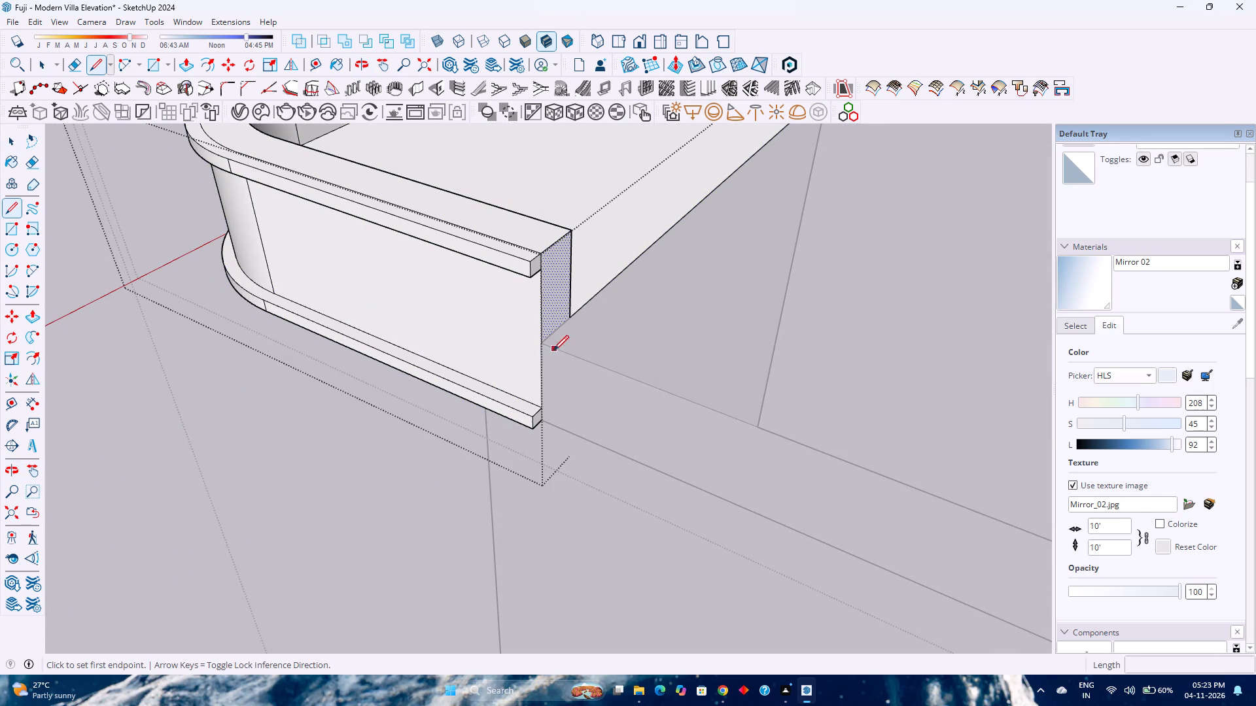
left_click(541, 345)
left_click(571, 320)
Extrude the parapet's end face 2' 3" to the arched frame and repeat the extrusion on its upper and lower trim bands.
key("p")
left_click(553, 305)
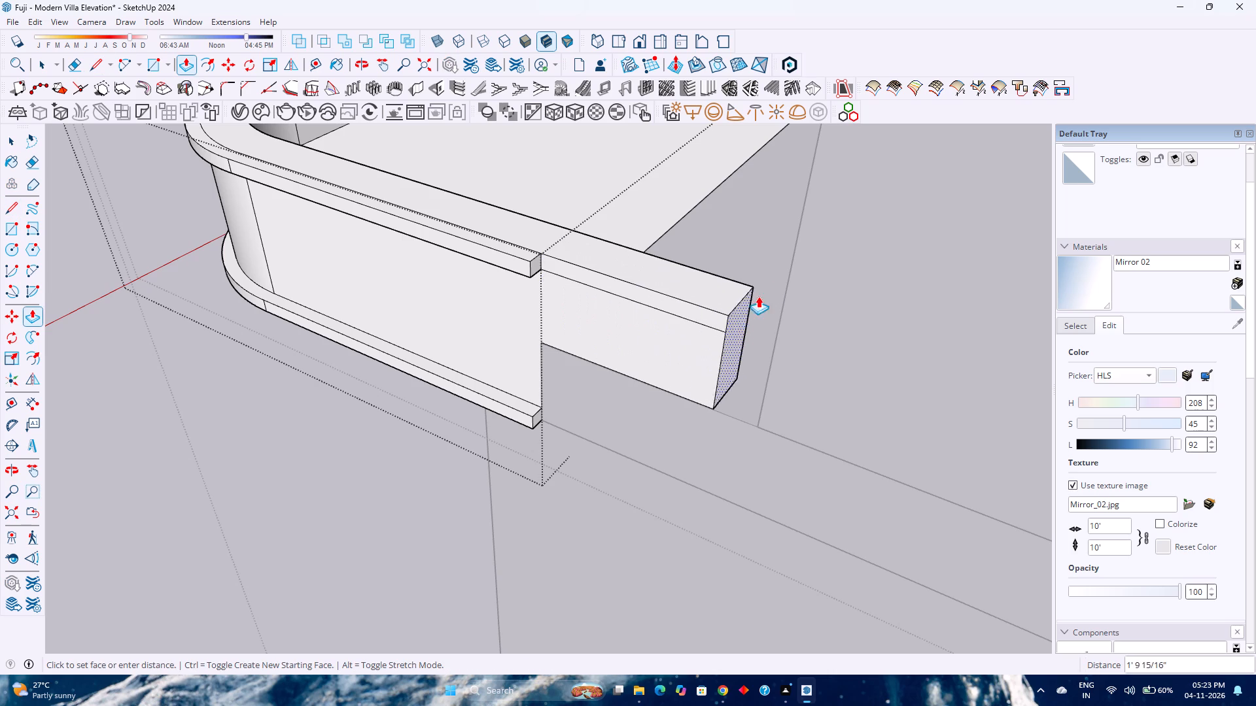
left_click(797, 253)
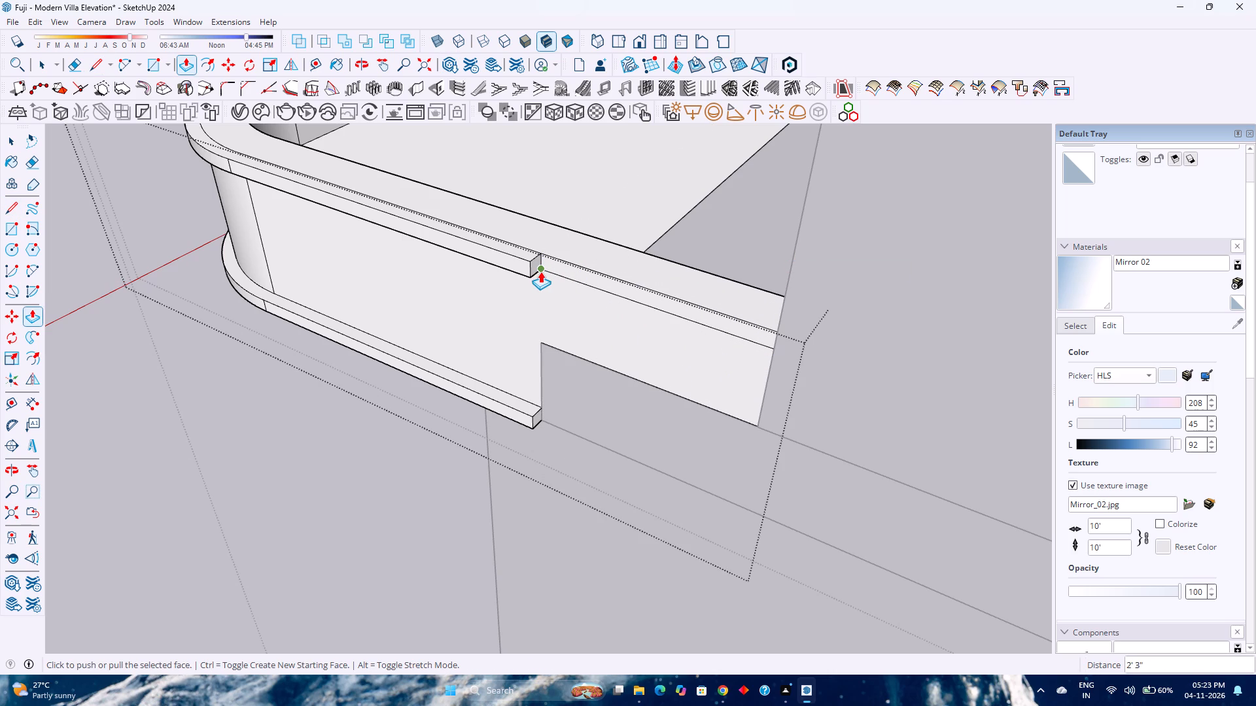
key("Escape")
double_click(534, 265)
scroll(557, 418, "up", 3)
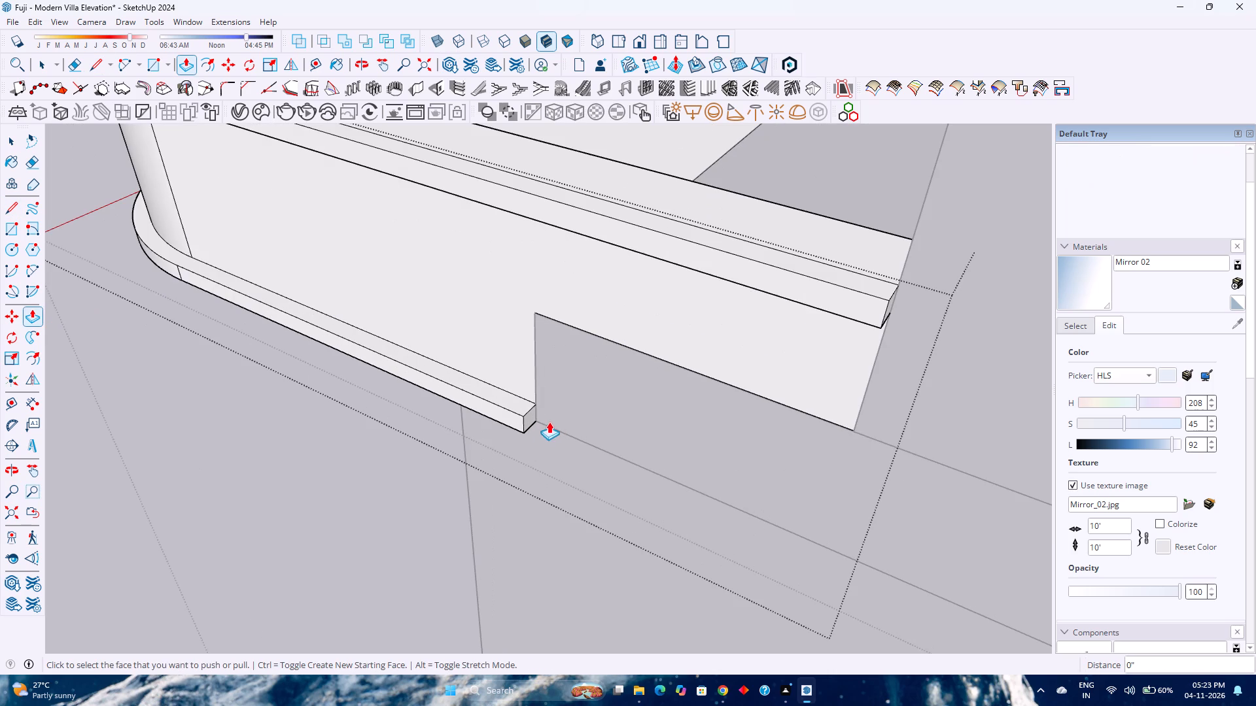
double_click(529, 424)
middle_click(518, 427)
middle_click_drag(518, 427, 625, 396)
scroll(625, 394, "down", 2)
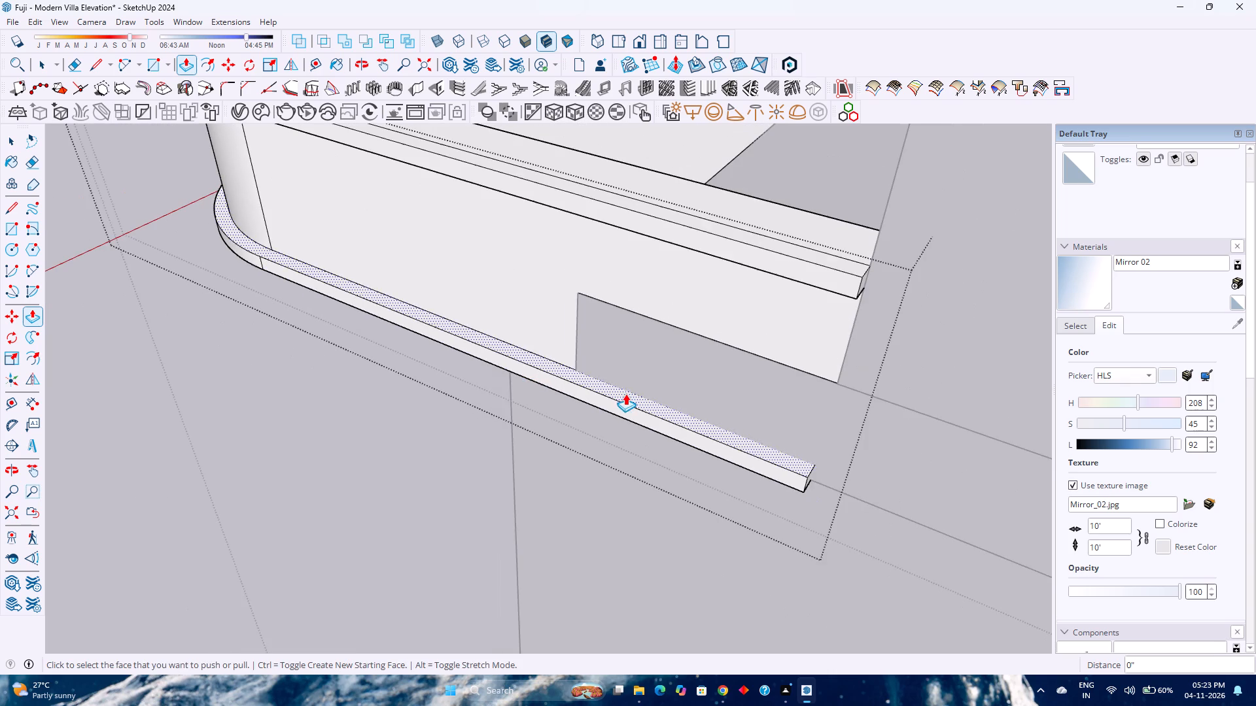
middle_click(594, 360)
middle_click_drag(589, 361, 470, 387)
middle_click(457, 389)
middle_click_drag(451, 392, 529, 385)
middle_click_drag(529, 385, 594, 379)
scroll(589, 375, "down", 1)
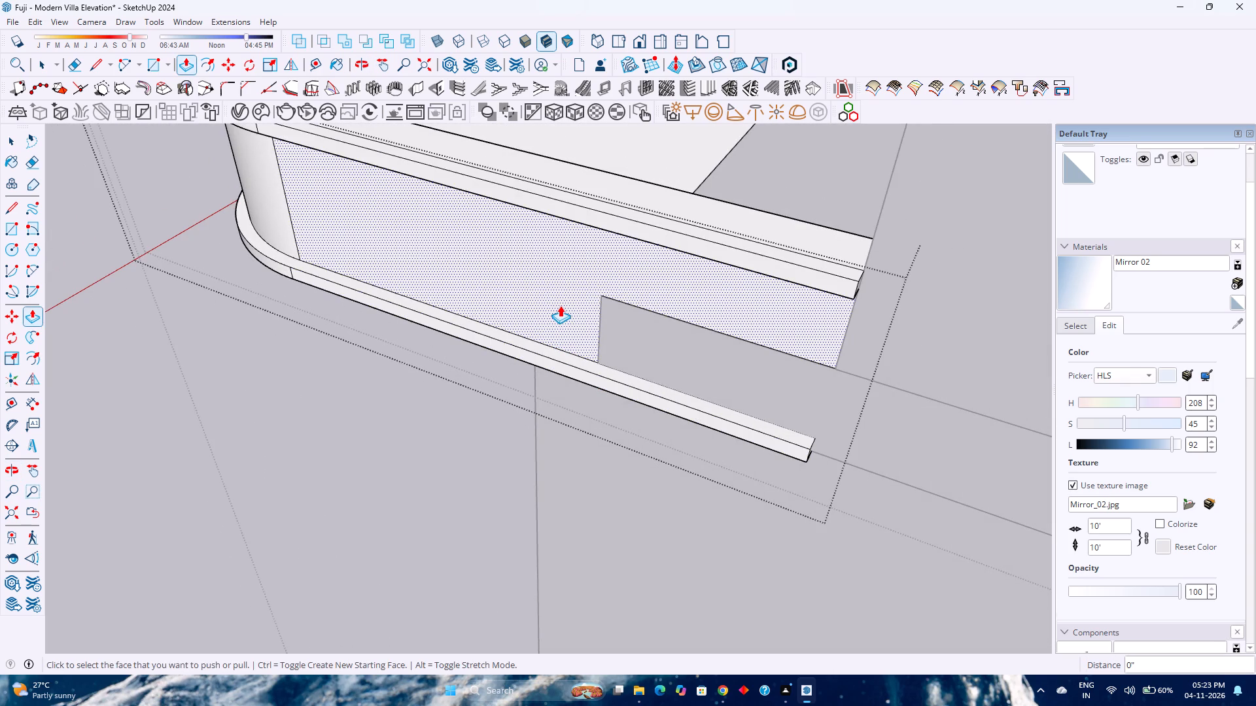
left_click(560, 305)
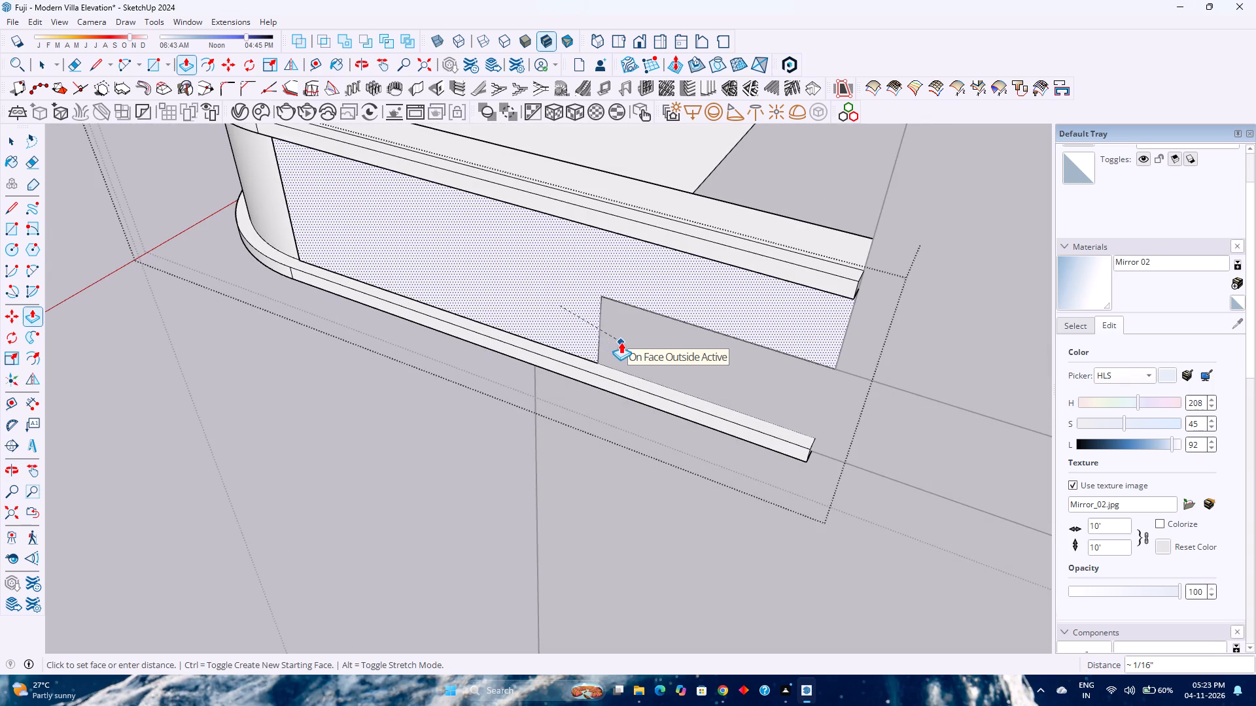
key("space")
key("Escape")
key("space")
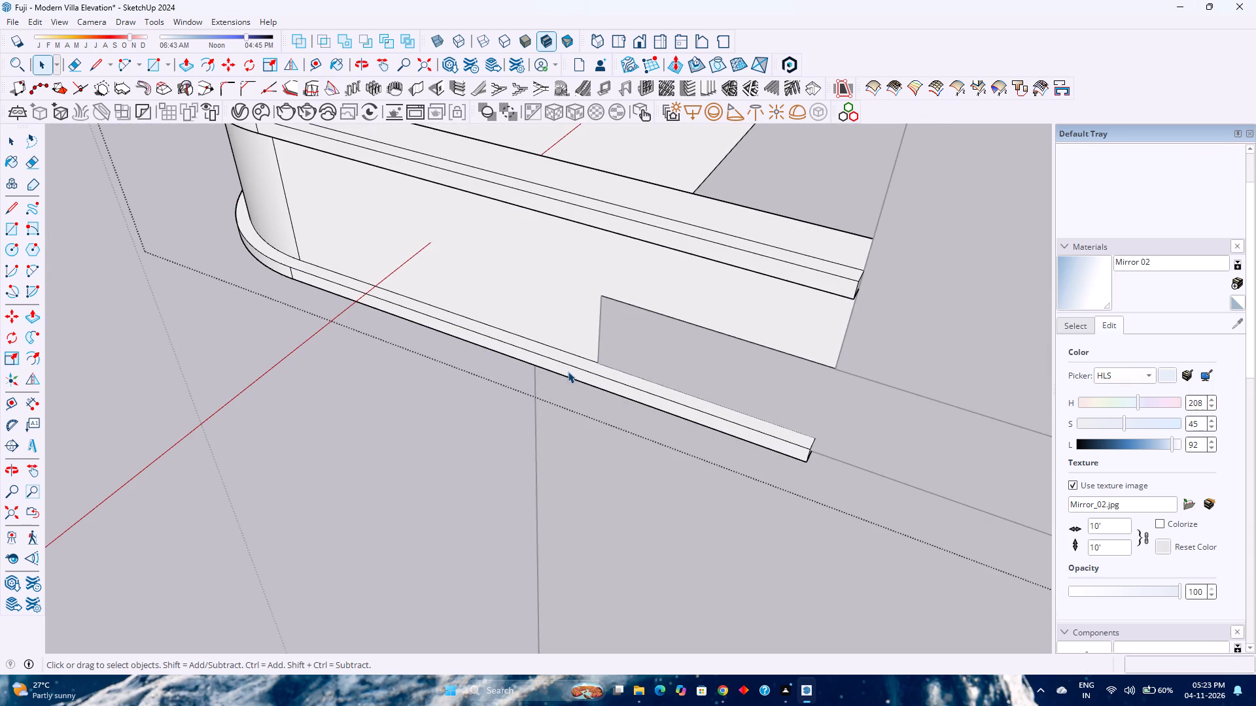
Examine the extended balcony parapet from the side, front and above, checking how it meets the arched frame and side wall.
scroll(568, 371, "down", 4)
middle_click_drag(423, 397, 743, 377)
middle_click(753, 377)
scroll(710, 365, "down", 4)
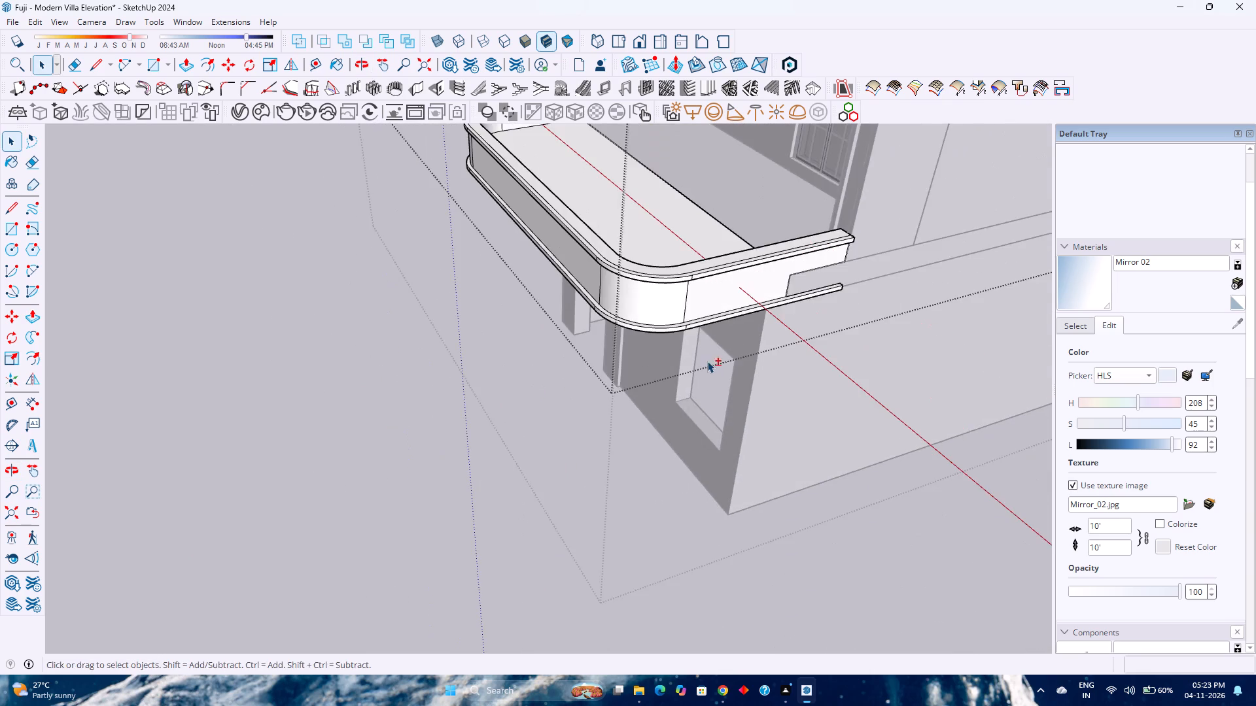
middle_click_drag(707, 361, 615, 452, "shift")
middle_click_drag(615, 452, 597, 463, "shift")
middle_click(470, 458)
middle_click_drag(491, 446, 523, 428)
middle_click_drag(523, 428, 529, 426)
middle_click_drag(536, 422, 695, 329)
middle_click_drag(639, 346, 637, 352, "shift")
middle_click_drag(637, 355, 614, 410, "shift")
middle_click_drag(506, 440, 696, 325)
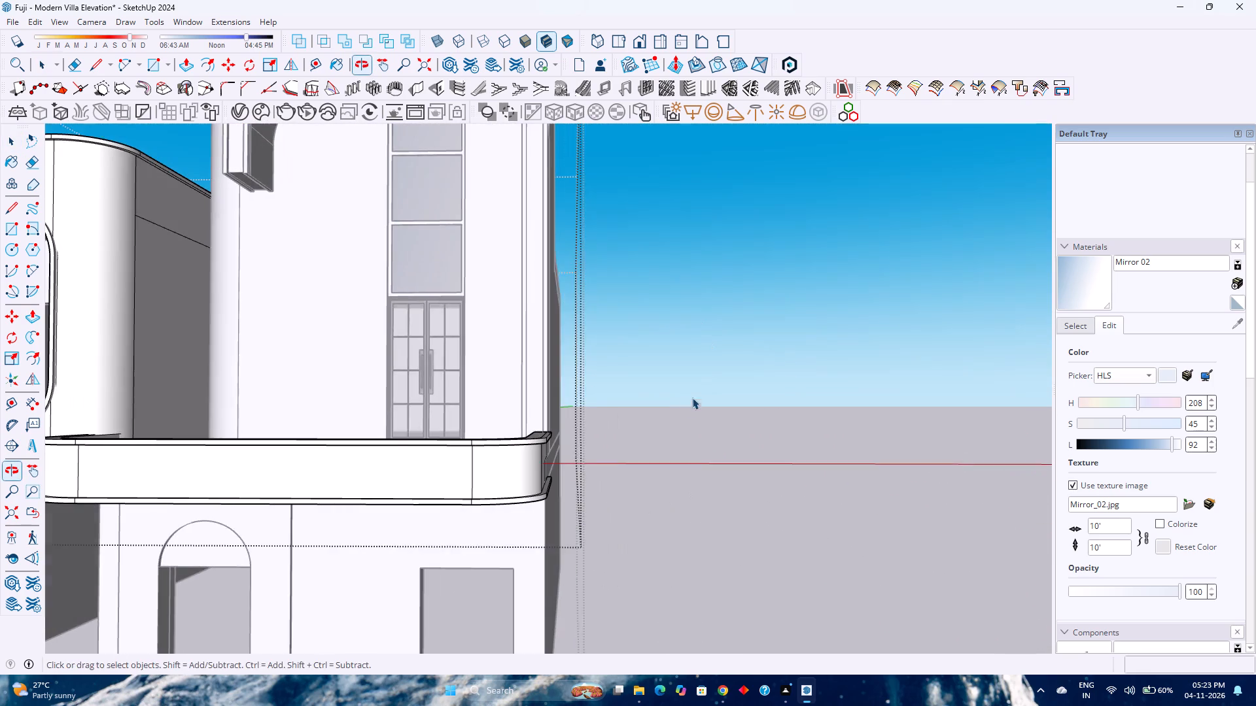
left_click(688, 405)
middle_click_drag(545, 514, 617, 458, "shift")
middle_click(617, 458, "shift")
scroll(640, 447, "down", 3)
middle_click_drag(652, 459, 364, 558)
middle_click(364, 558)
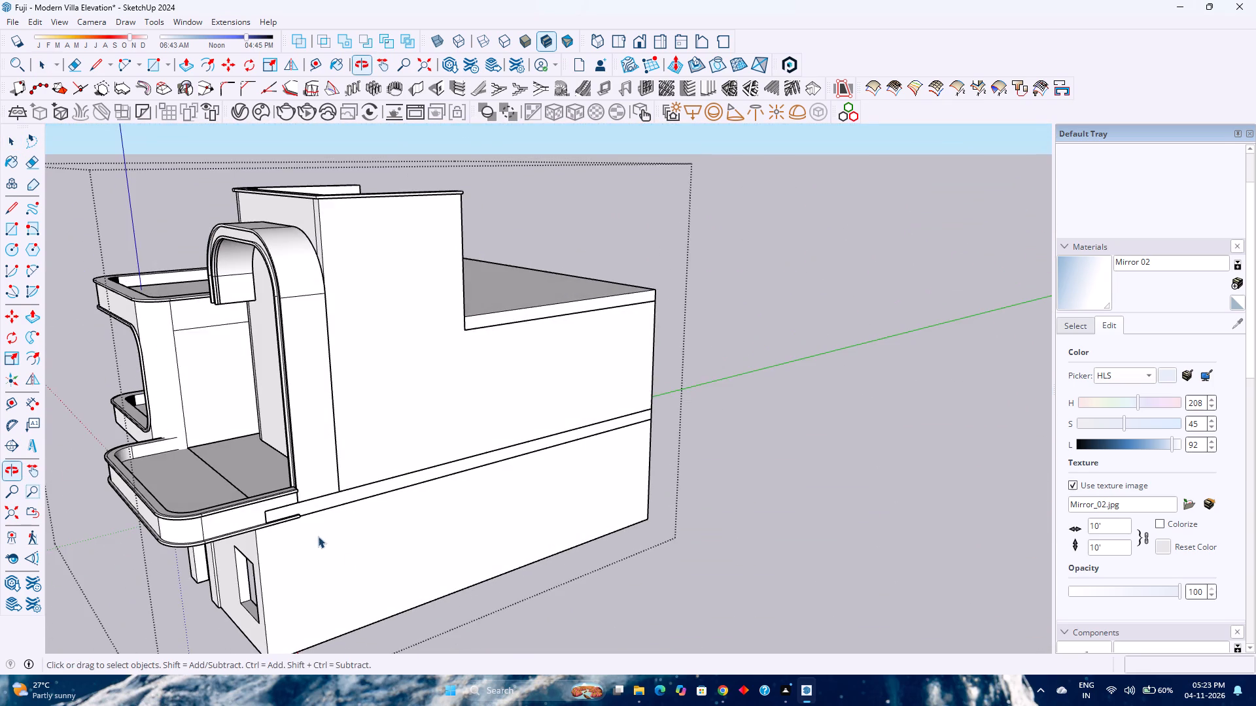
scroll(286, 529, "up", 3)
middle_click_drag(286, 528, 656, 515)
middle_click(660, 514)
scroll(667, 503, "down", 4)
middle_click_drag(667, 512, 594, 547)
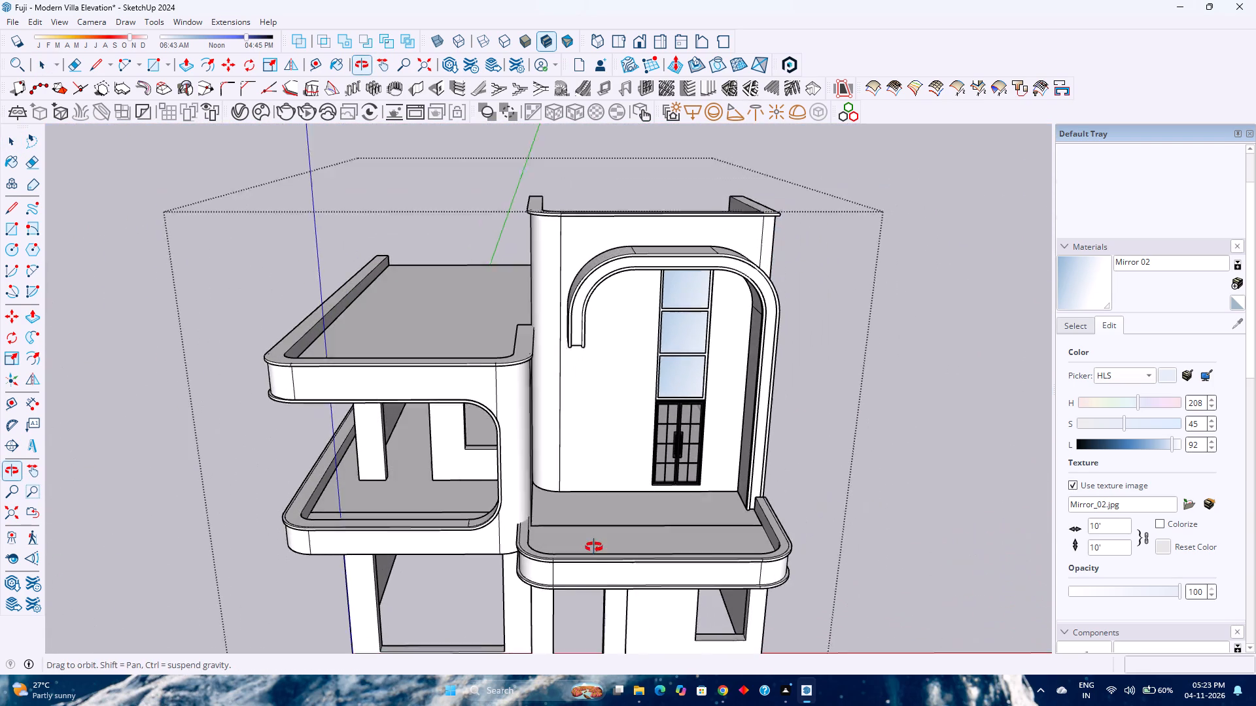
middle_click_drag(594, 547, 590, 556)
middle_click(590, 556)
scroll(706, 538, "up", 2)
middle_click_drag(742, 536, 649, 483)
middle_click(649, 483)
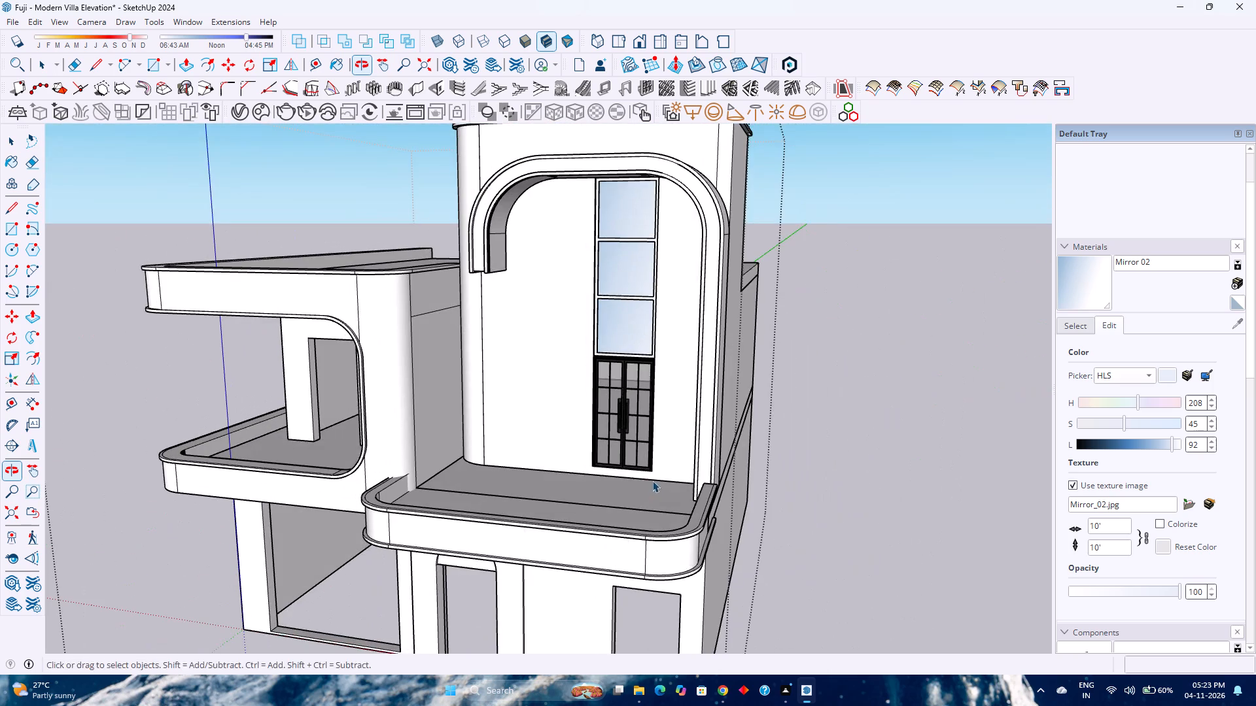
middle_click_drag(619, 469, 529, 494, "shift")
middle_click(527, 494, "shift")
middle_click_drag(468, 496, 667, 437)
middle_click(679, 434)
scroll(697, 431, "down", 2)
middle_click_drag(714, 437, 694, 462)
middle_click_drag(689, 466, 280, 575)
middle_click(279, 575)
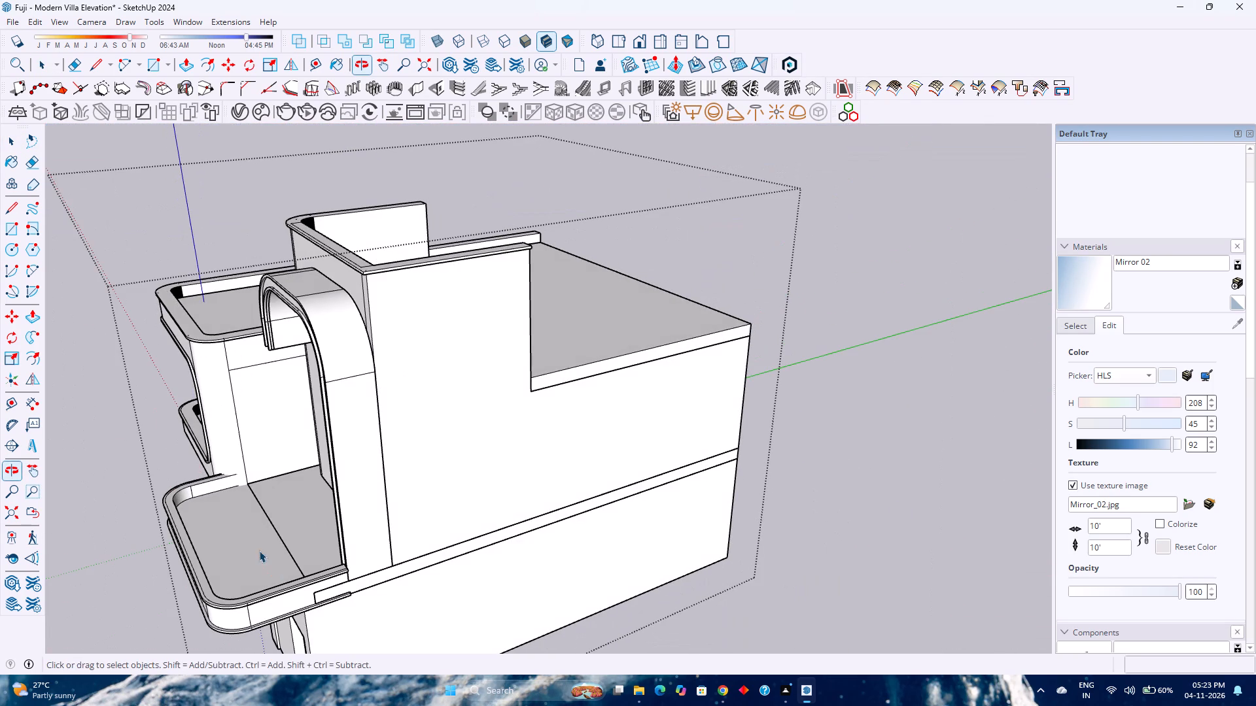
Open the floor slab behind the curved balcony for editing and place a guide along the parapet's inner face on the arched-frame side.
double_click(288, 489)
scroll(285, 489, "up", 2)
middle_click_drag(269, 495, 415, 407, "shift")
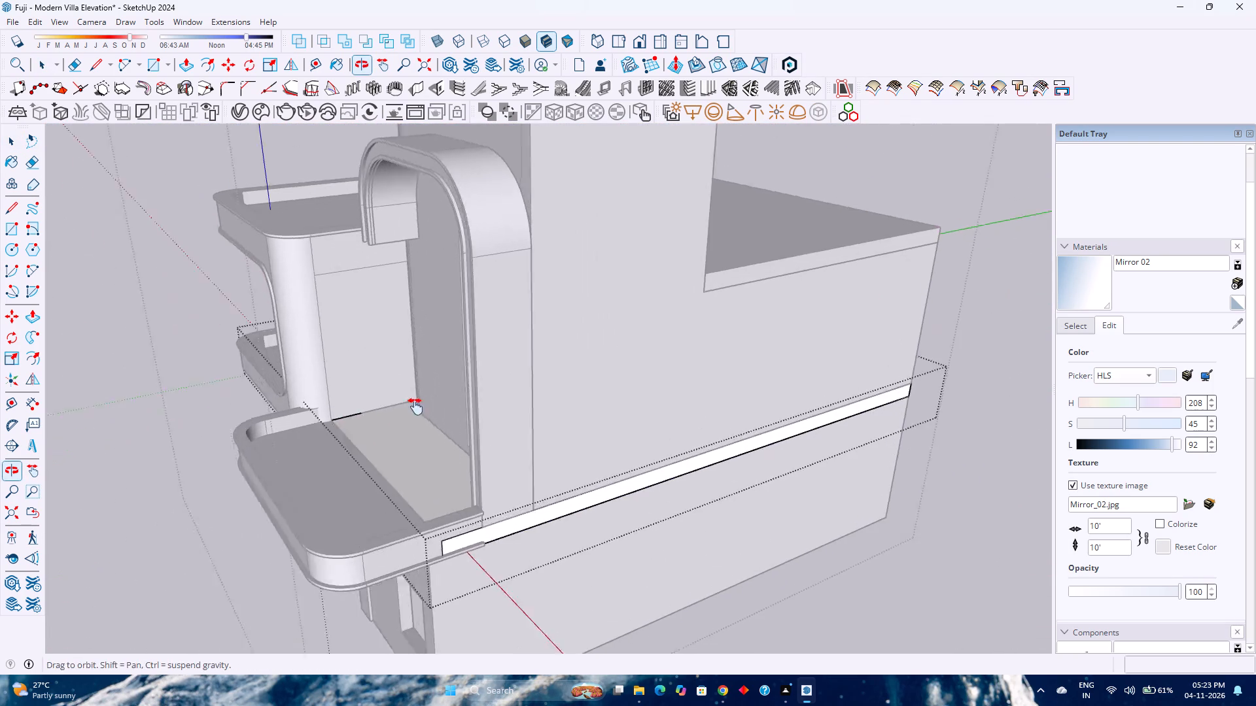
middle_click_drag(415, 407, 460, 394, "shift")
middle_click(468, 394)
scroll(506, 401, "down", 2)
middle_click_drag(495, 408, 516, 455)
middle_click_drag(517, 457, 531, 470)
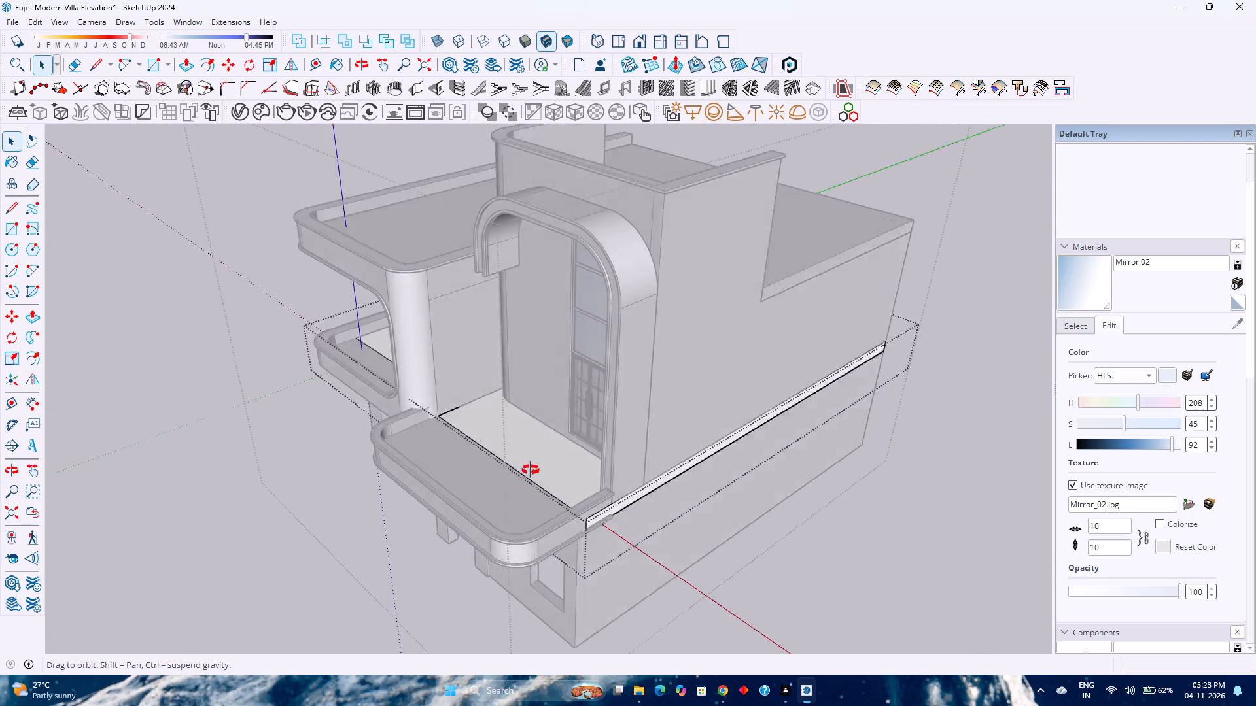
middle_click_drag(531, 470, 839, 527)
middle_click(840, 527)
middle_click(841, 527)
scroll(527, 383, "up", 3)
middle_click_drag(521, 378, 706, 424)
middle_click(706, 424)
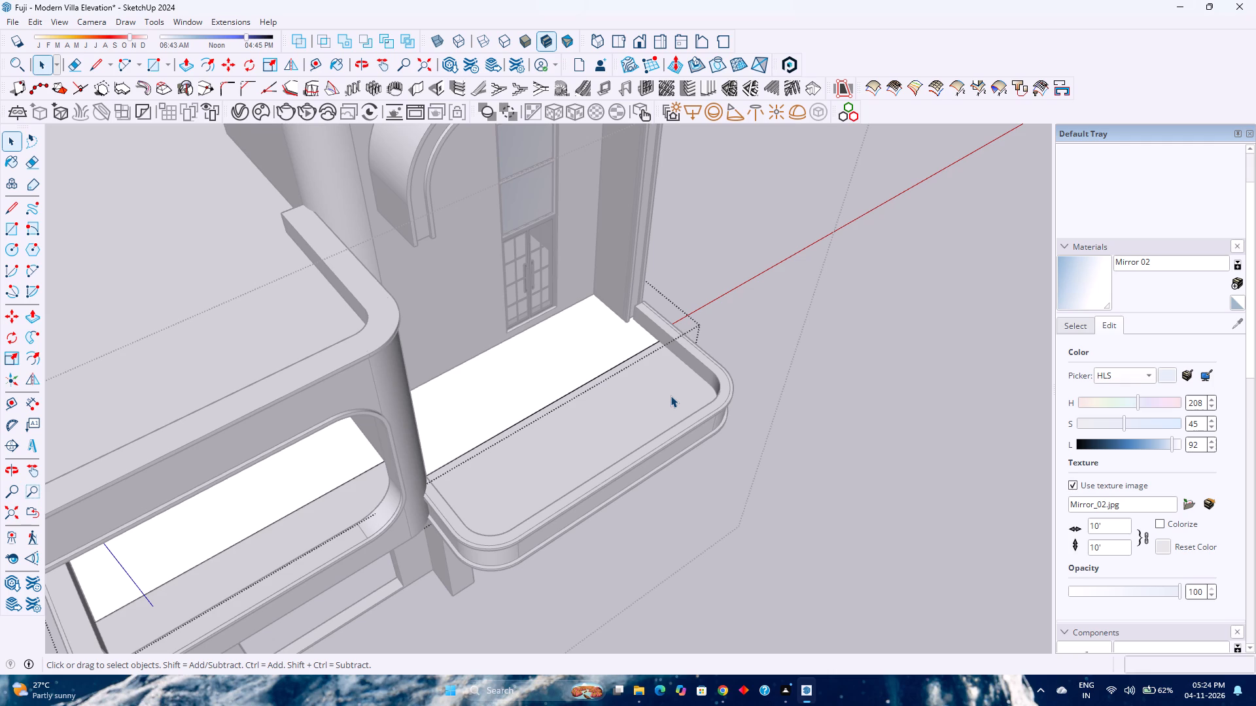
left_click(311, 63)
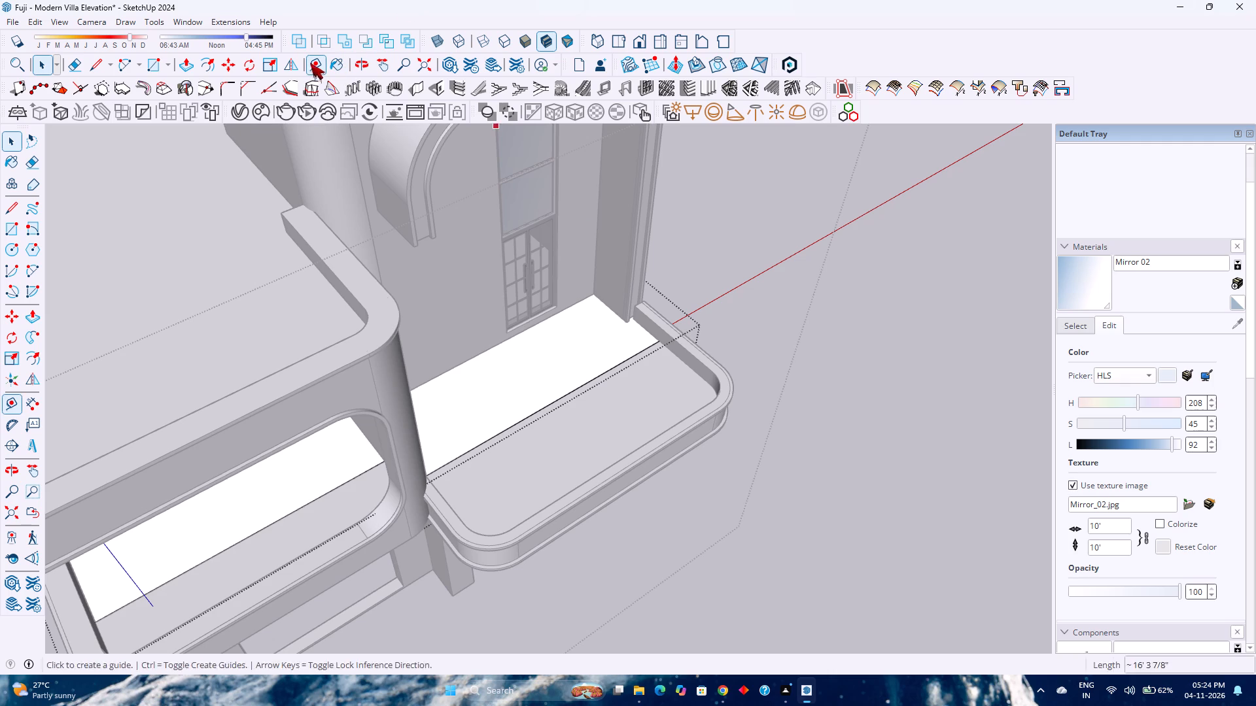
scroll(667, 371, "up", 4)
middle_click_drag(671, 371, 672, 416)
middle_click(669, 425)
middle_click(669, 428)
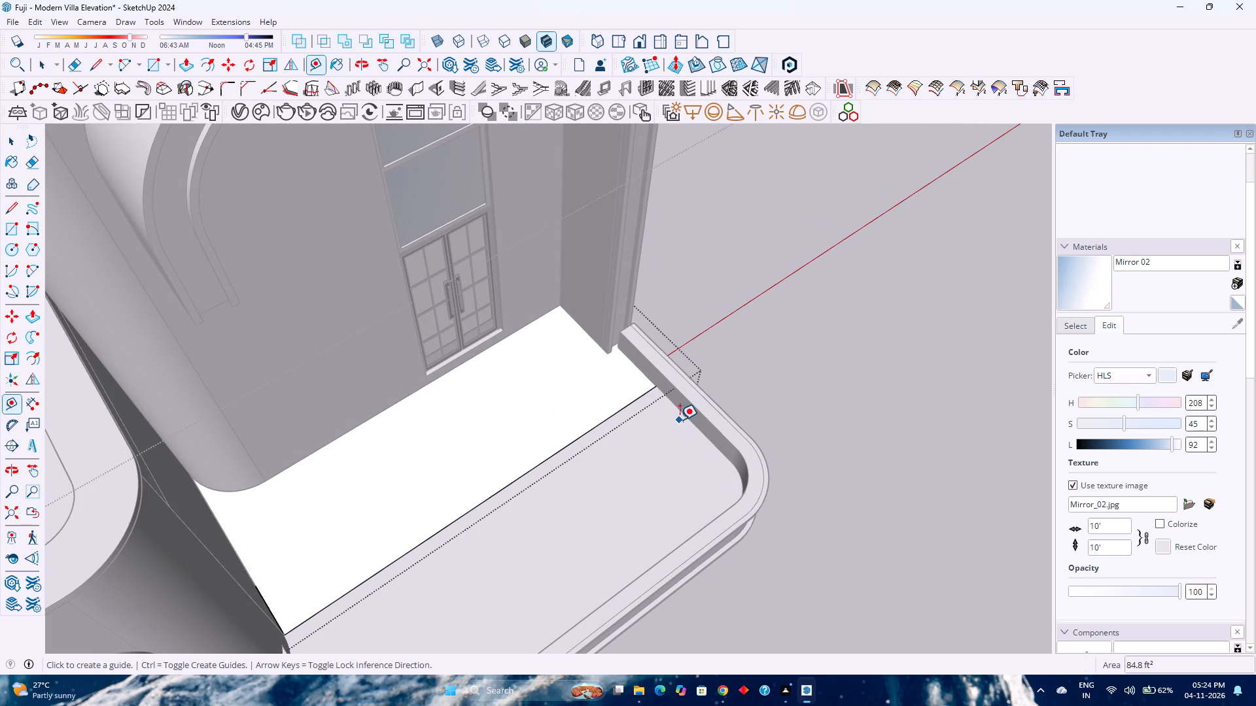
left_click(682, 416)
left_click(674, 403)
Place a second parallel guide about 15' 7" away, along the parapet's inner face on the rounded-wall side.
scroll(654, 414, "down", 6)
middle_click_drag(478, 570, 349, 550)
middle_click(347, 550)
scroll(370, 535, "up", 4)
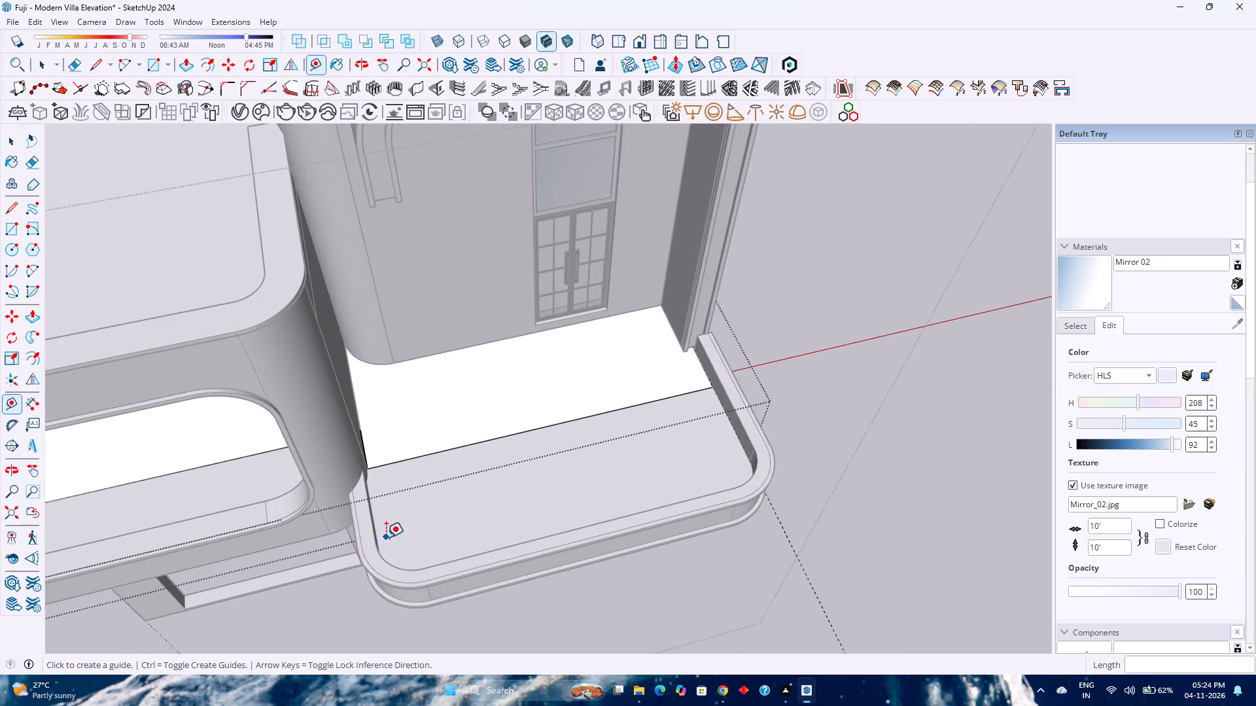
middle_click_drag(386, 537, 358, 543)
middle_click_drag(351, 543, 345, 543)
scroll(332, 528, "up", 3)
scroll(334, 471, "up", 1)
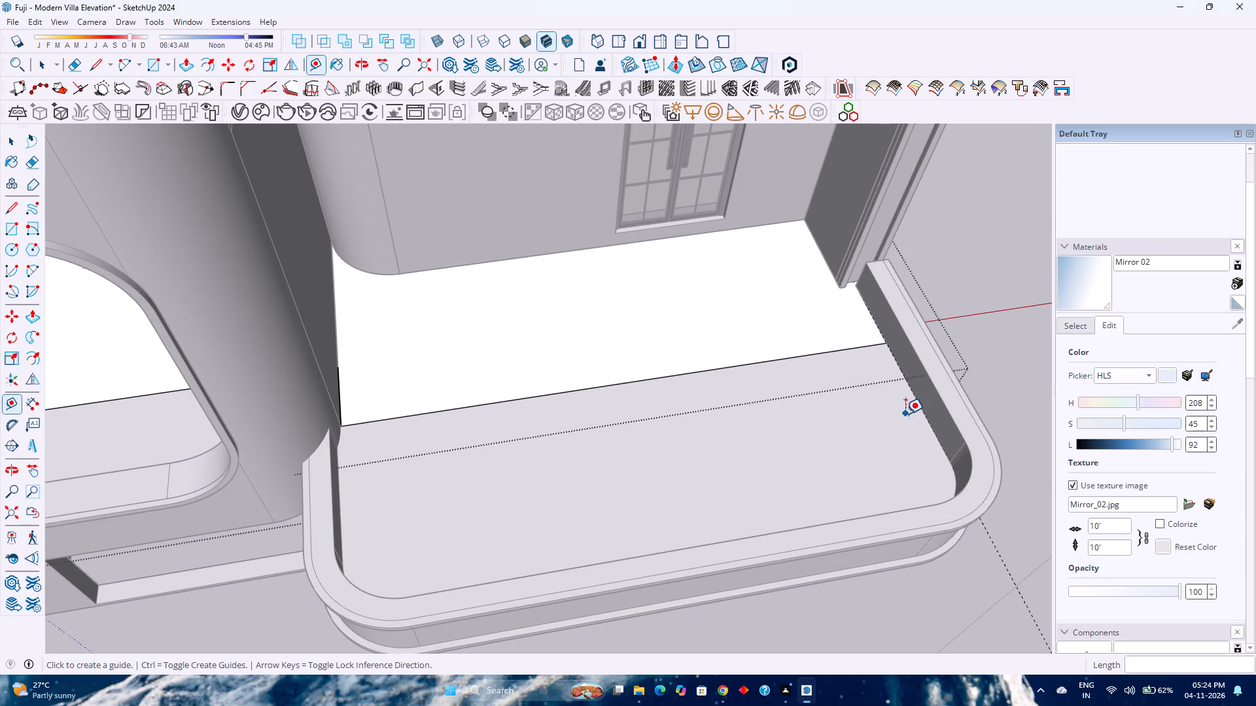
left_click(916, 403)
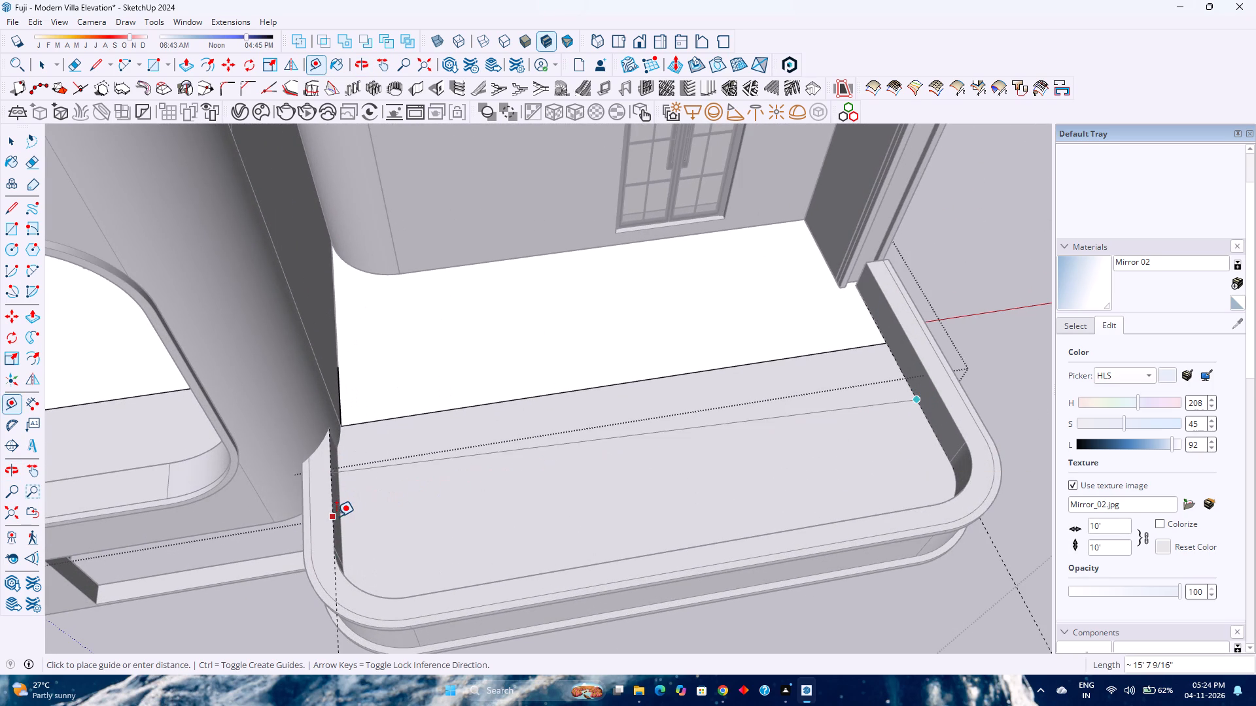
left_click(340, 514)
Place a guide parallel to the slab's front edge, along the bottom of the front parapet's inner face.
scroll(387, 503, "down", 2)
middle_click_drag(390, 503, 156, 526)
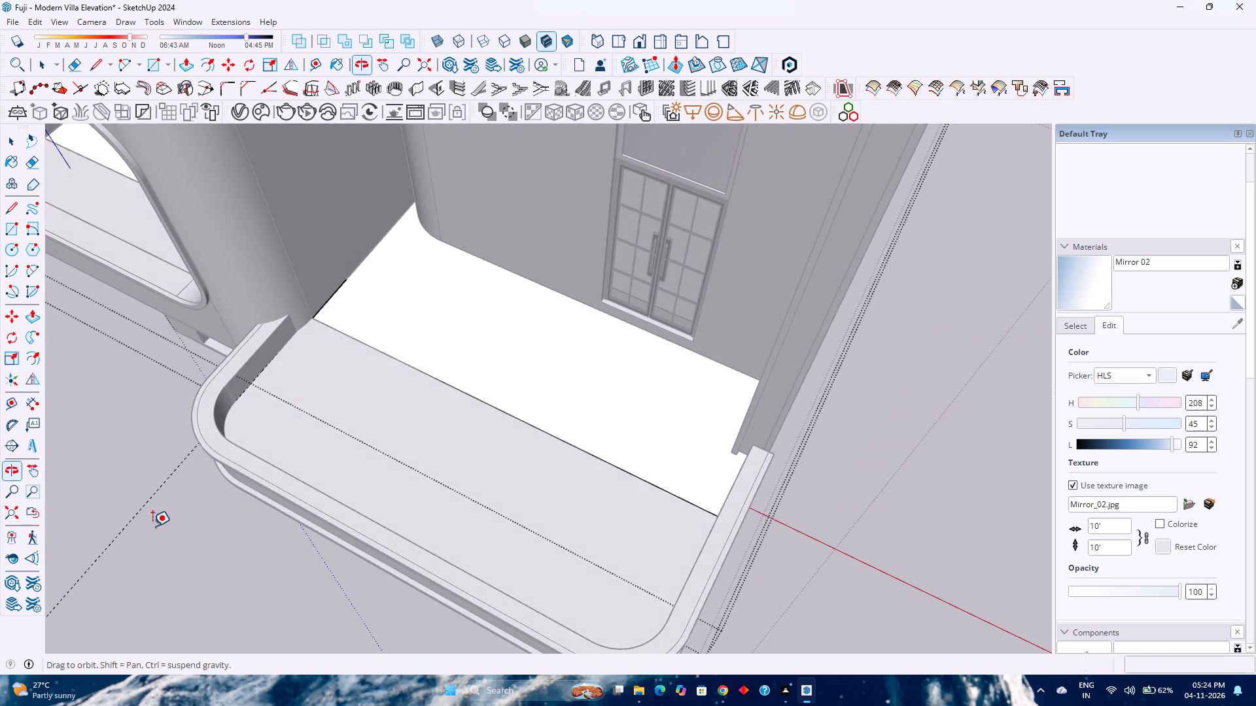
middle_click(154, 526)
left_click(443, 381)
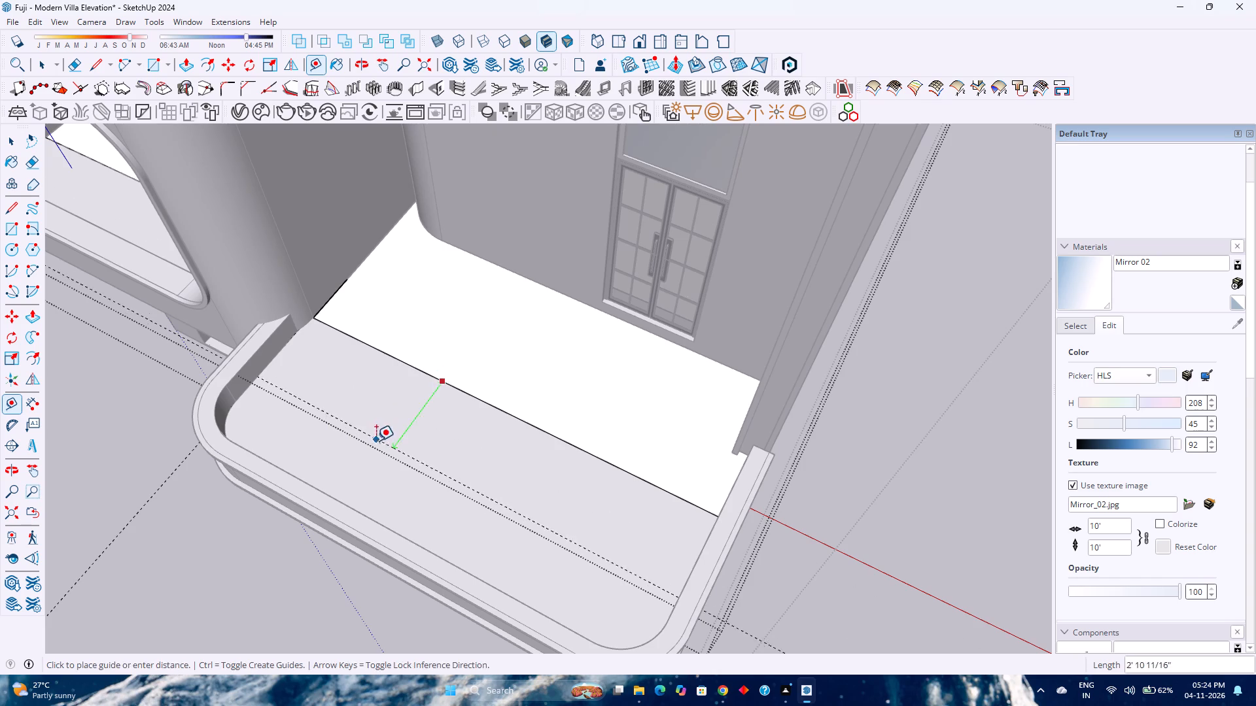
middle_click_drag(374, 443, 243, 479)
middle_click(243, 479)
scroll(484, 403, "up", 2)
middle_click(484, 403)
middle_click_drag(485, 403, 392, 431)
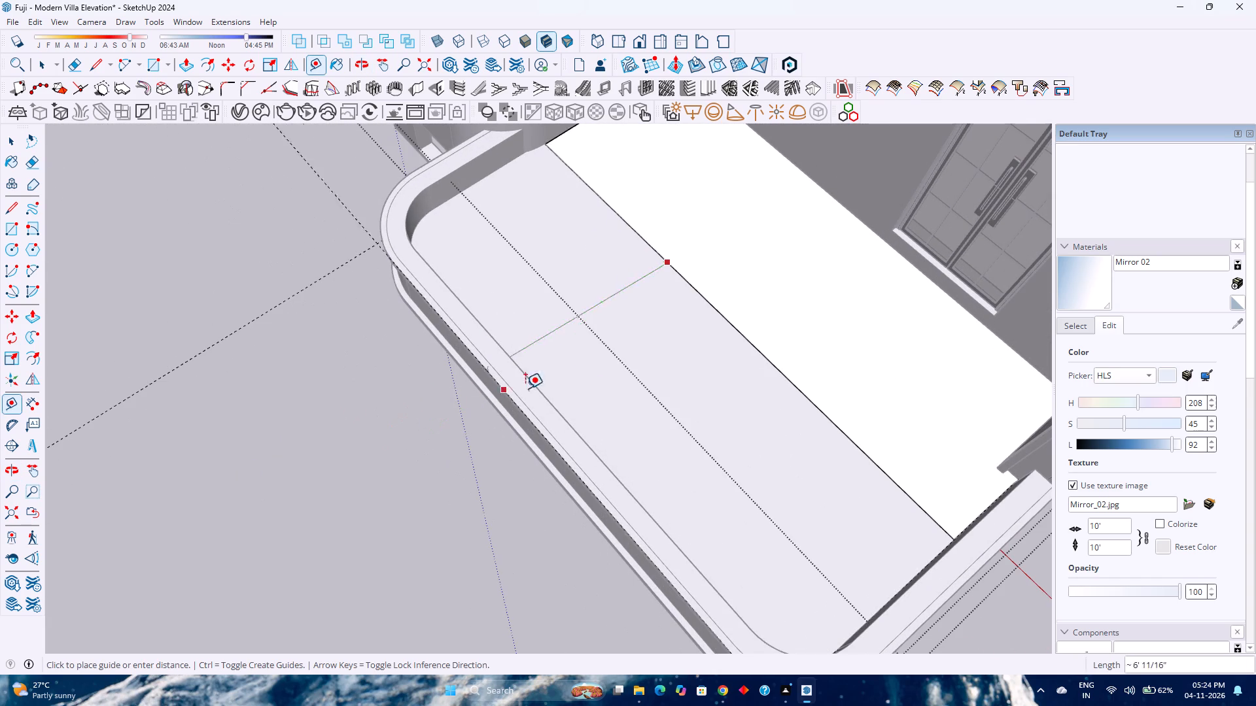
scroll(619, 367, "up", 2)
middle_click(616, 369, "shift")
middle_click_drag(616, 369, 618, 363, "shift")
middle_click_drag(606, 360, 592, 373)
middle_click_drag(568, 384, 529, 395)
middle_click_drag(523, 397, 497, 402)
middle_click_drag(472, 408, 450, 412)
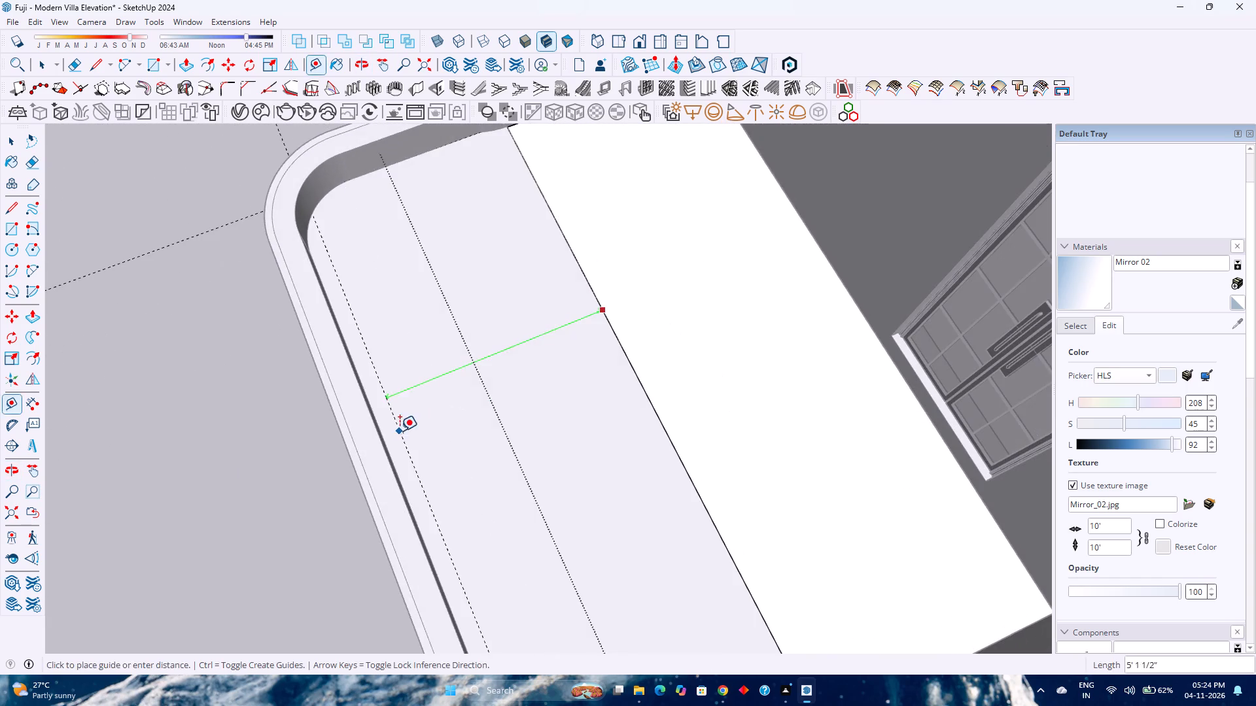
middle_click_drag(400, 431, 483, 345, "shift")
middle_click_drag(551, 369, 440, 395)
scroll(510, 392, "up", 5)
middle_click_drag(506, 394, 505, 394)
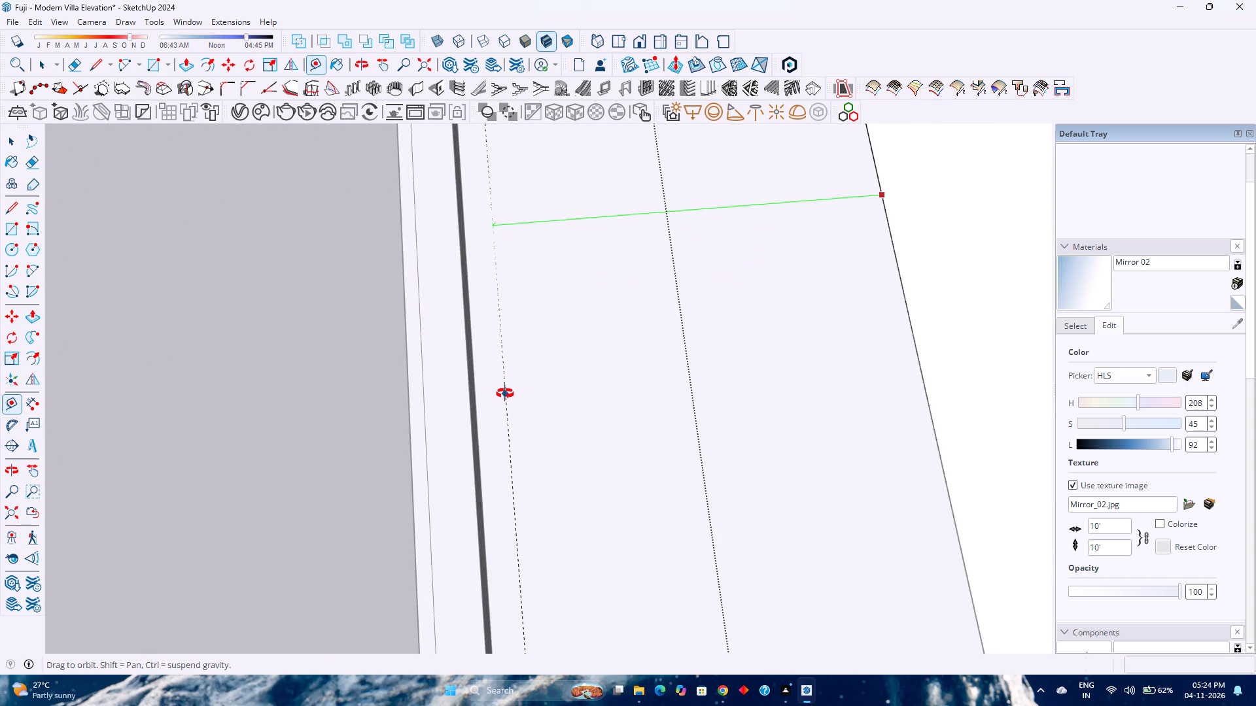
middle_click_drag(505, 394, 444, 382)
left_click(474, 399)
Add guides through both ends of the frame-side inner corner curve, about 1' 6 3/4" from the side and 1' 5 5/8" from the front.
scroll(538, 356, "down", 3)
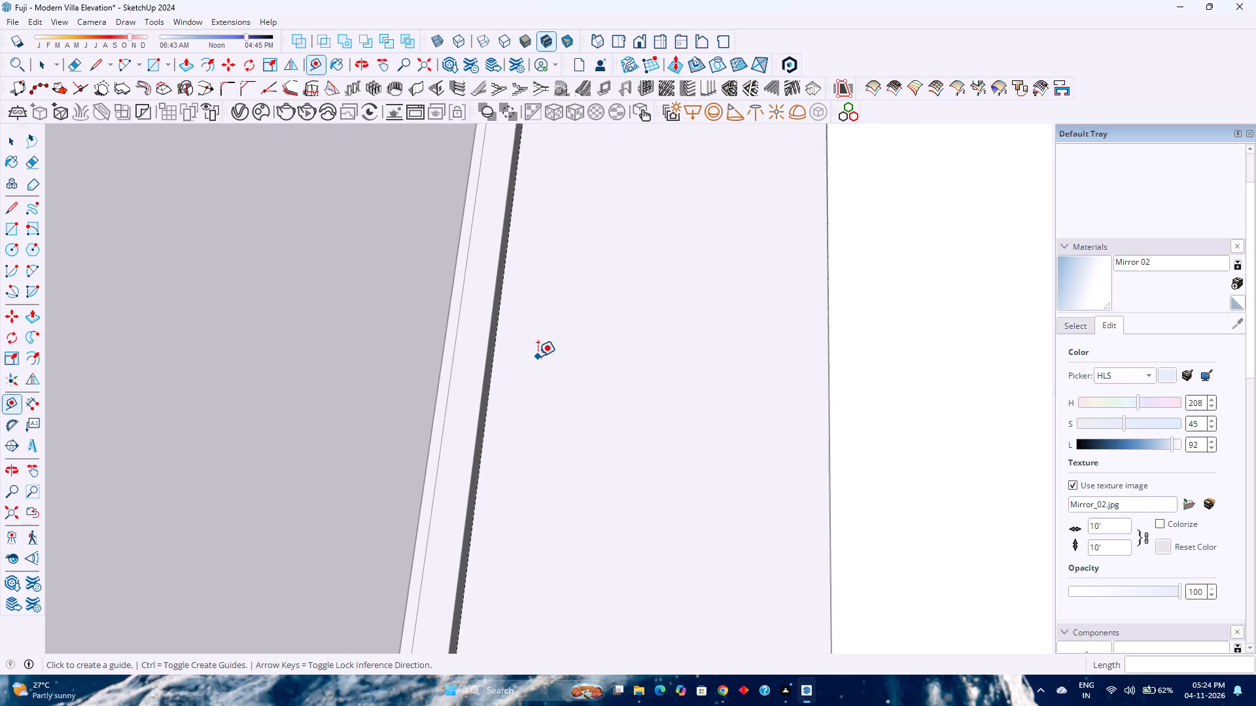
scroll(538, 356, "down", 9)
middle_click_drag(527, 425, 496, 407)
middle_click(496, 407)
scroll(505, 560, "up", 4)
middle_click_drag(552, 548, 542, 548)
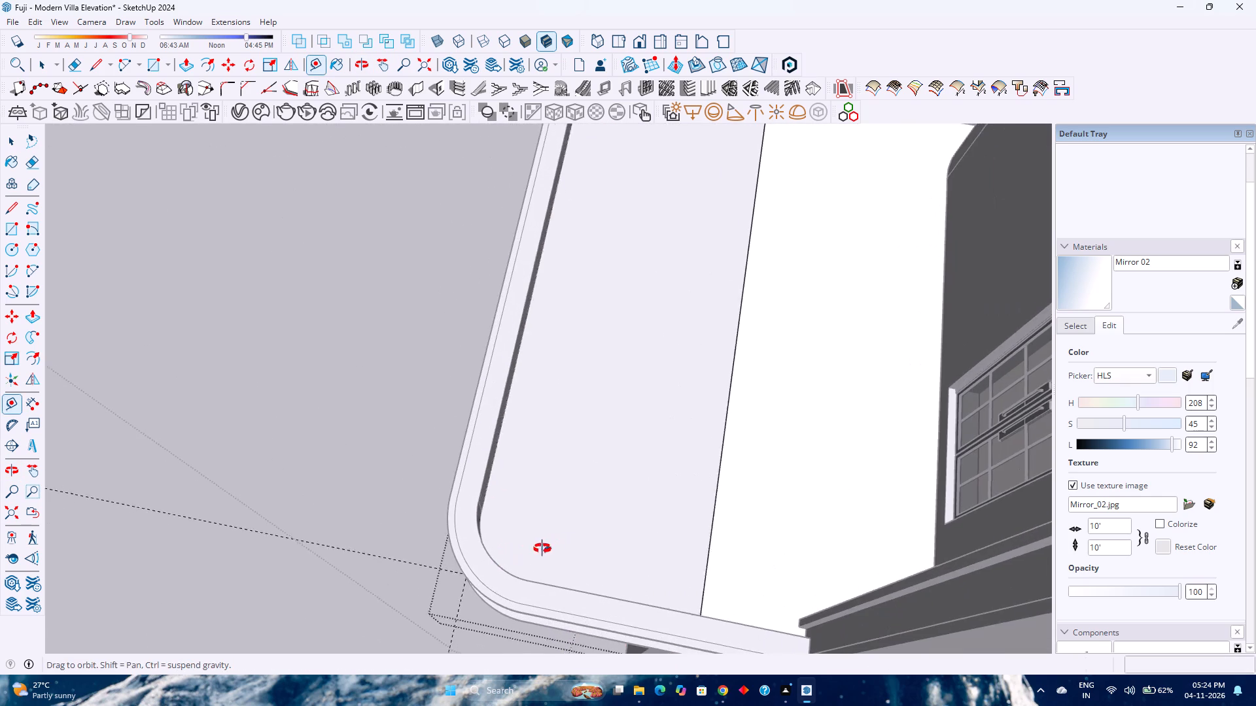
middle_click_drag(542, 548, 434, 549)
middle_click(434, 549)
scroll(451, 514, "up", 3)
middle_click_drag(449, 509, 258, 556)
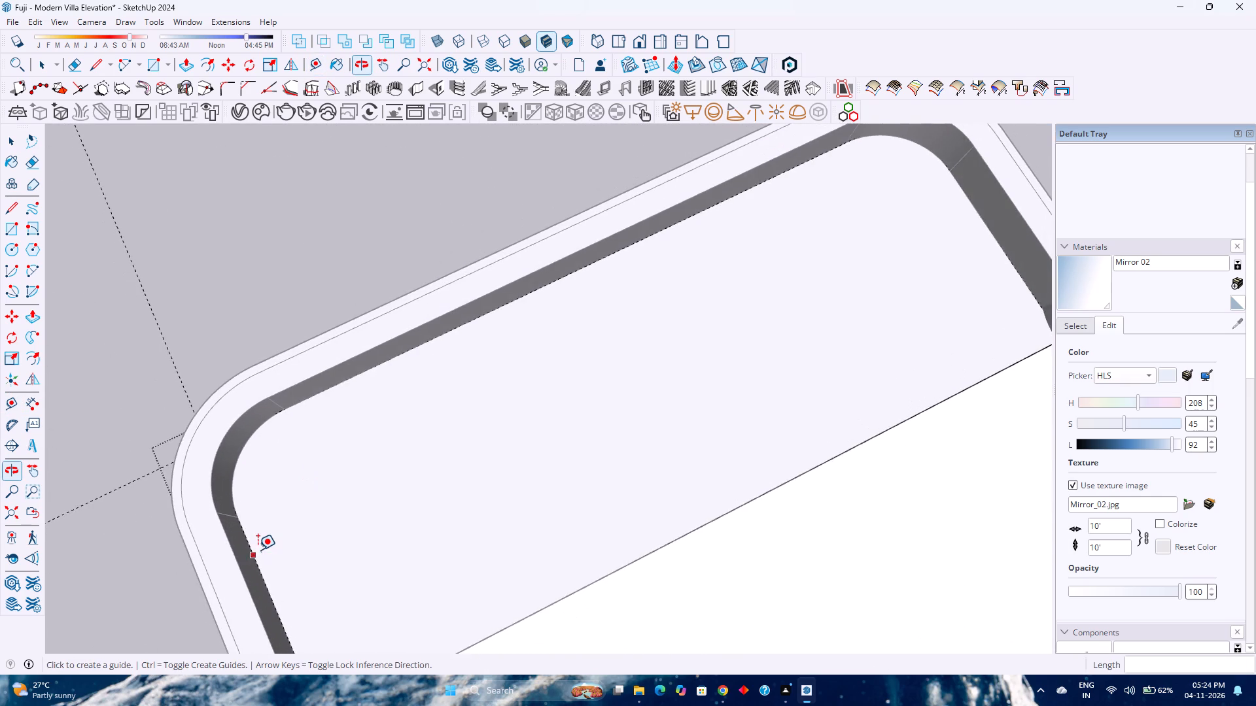
scroll(258, 546, "up", 3)
left_click(254, 558)
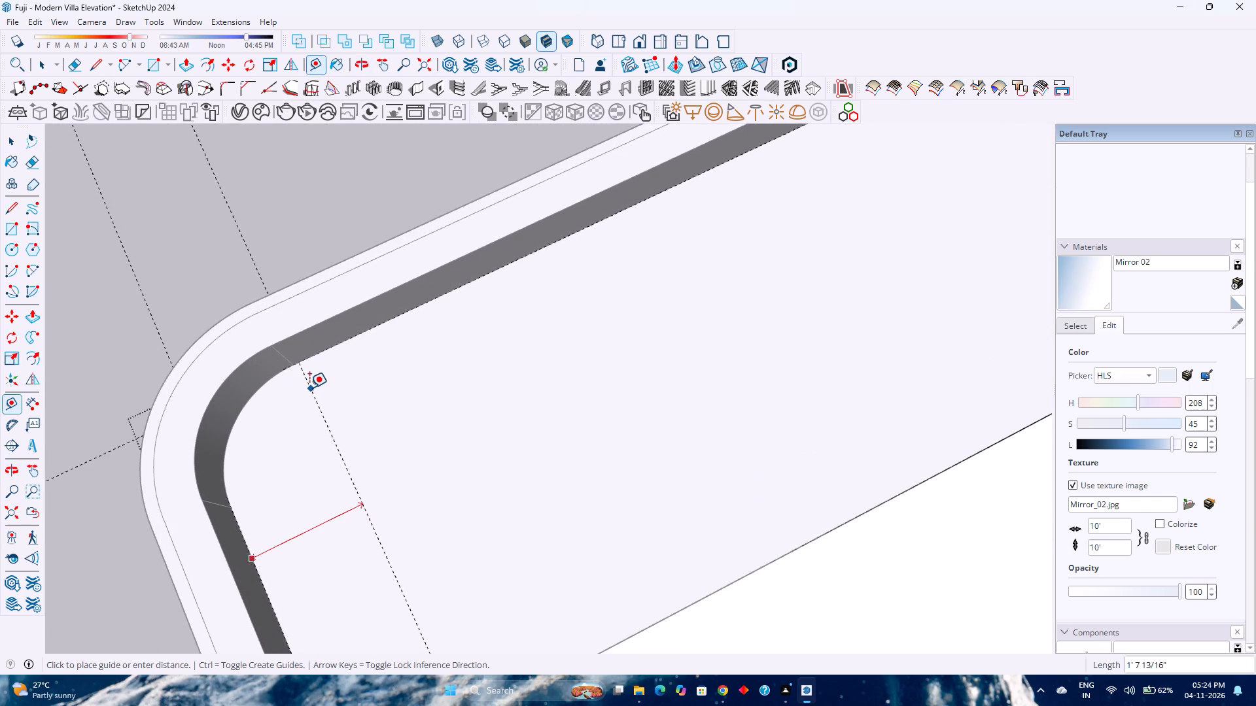
key("Right")
left_click(283, 356)
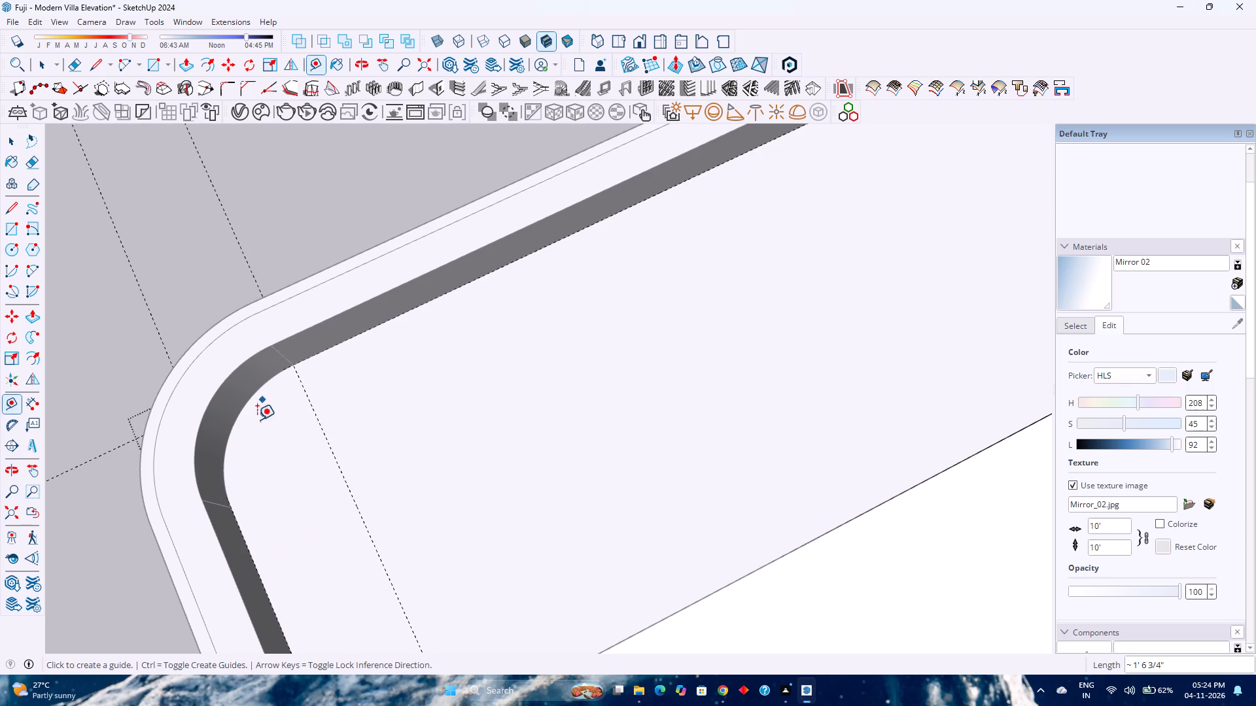
left_click(402, 316)
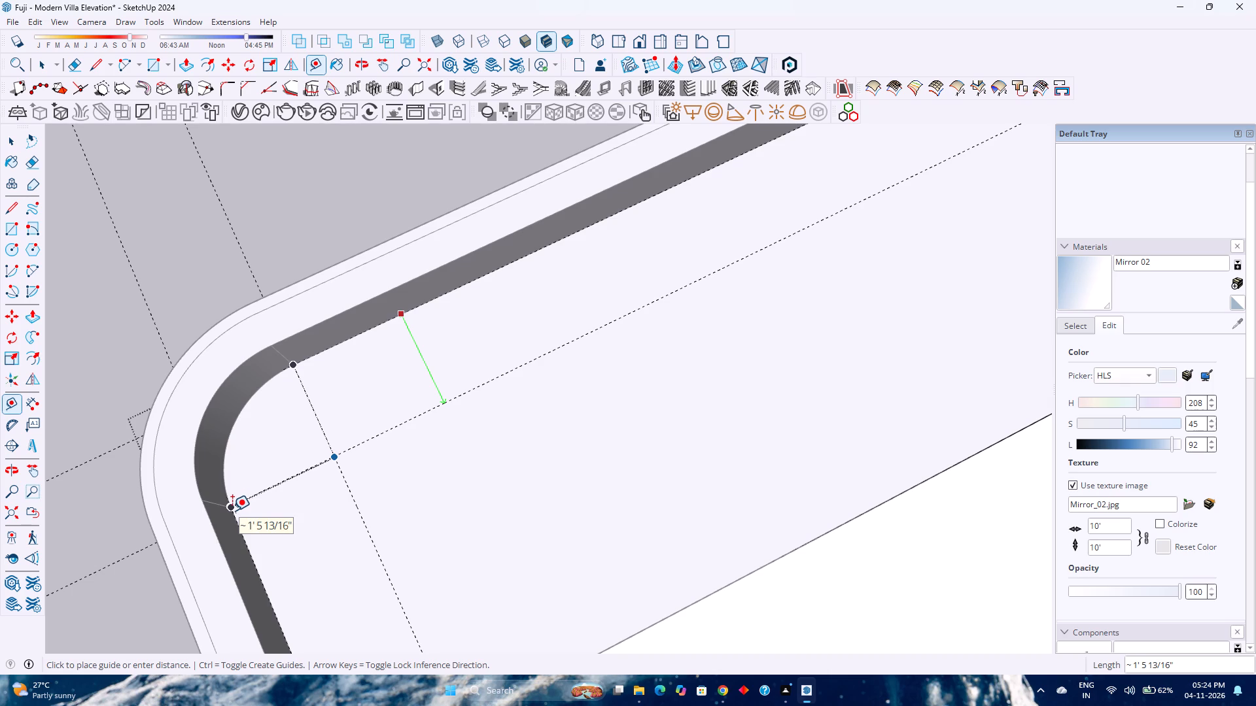
key("Left")
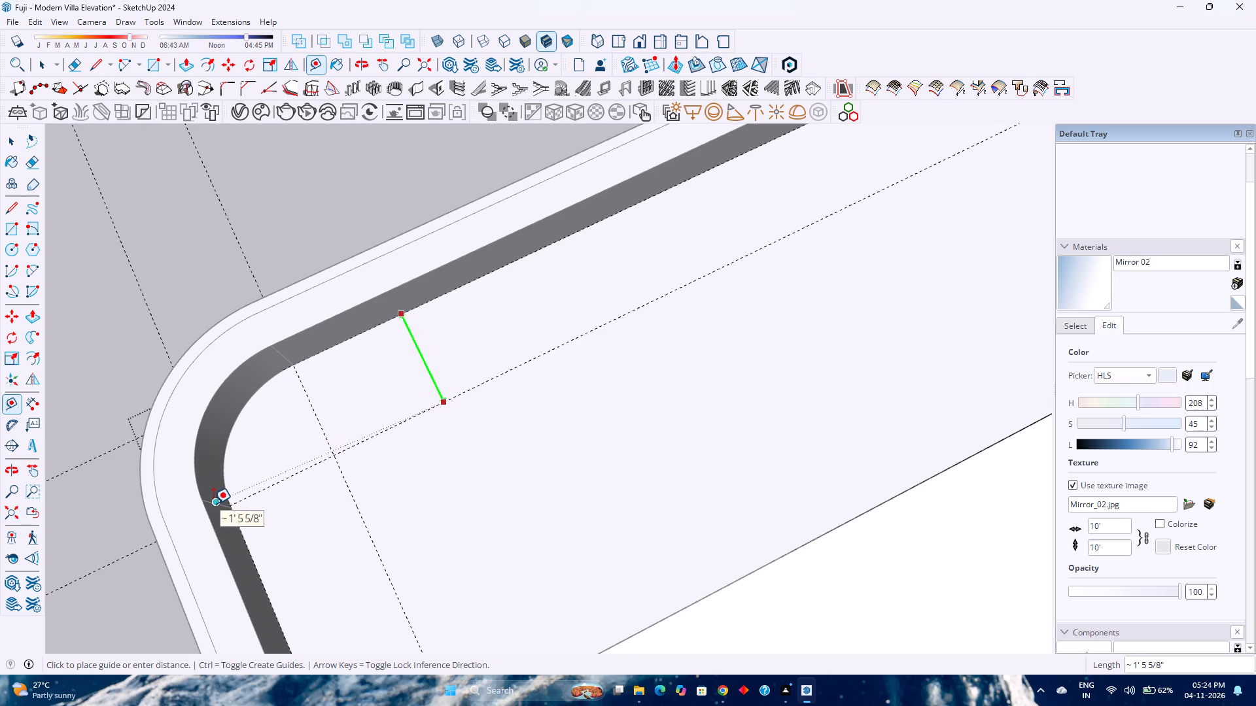
left_click(213, 503)
Add a guide about 1' 6 3/16" from the rounded-wall side's guide, through the start of that inner corner curve.
scroll(232, 492, "down", 7)
middle_click_drag(473, 439, 423, 516, "shift")
middle_click(423, 516)
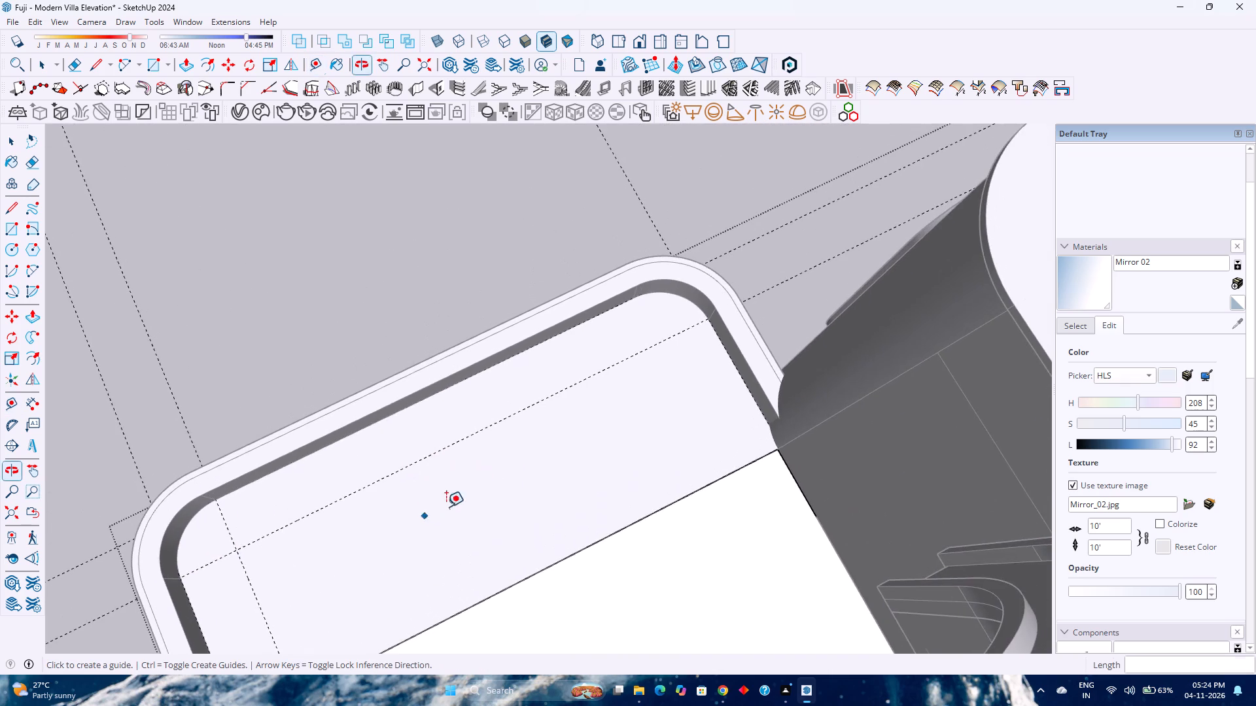
scroll(741, 413, "up", 6)
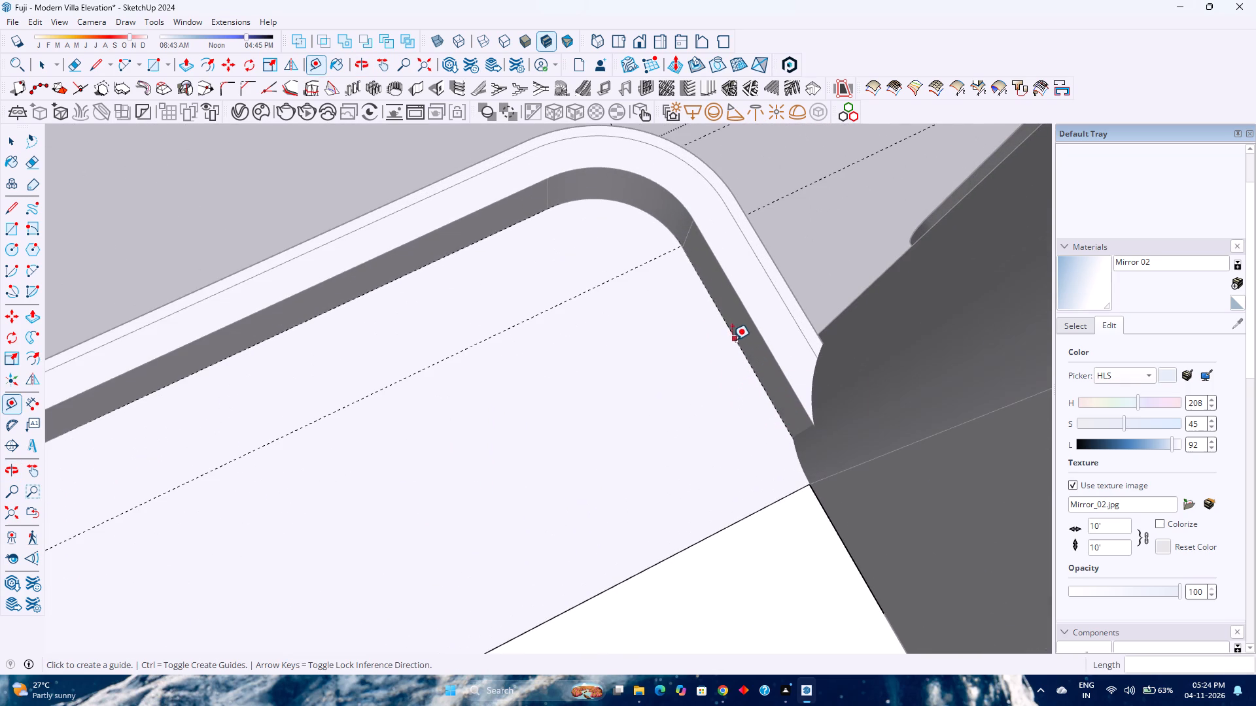
left_click(732, 336)
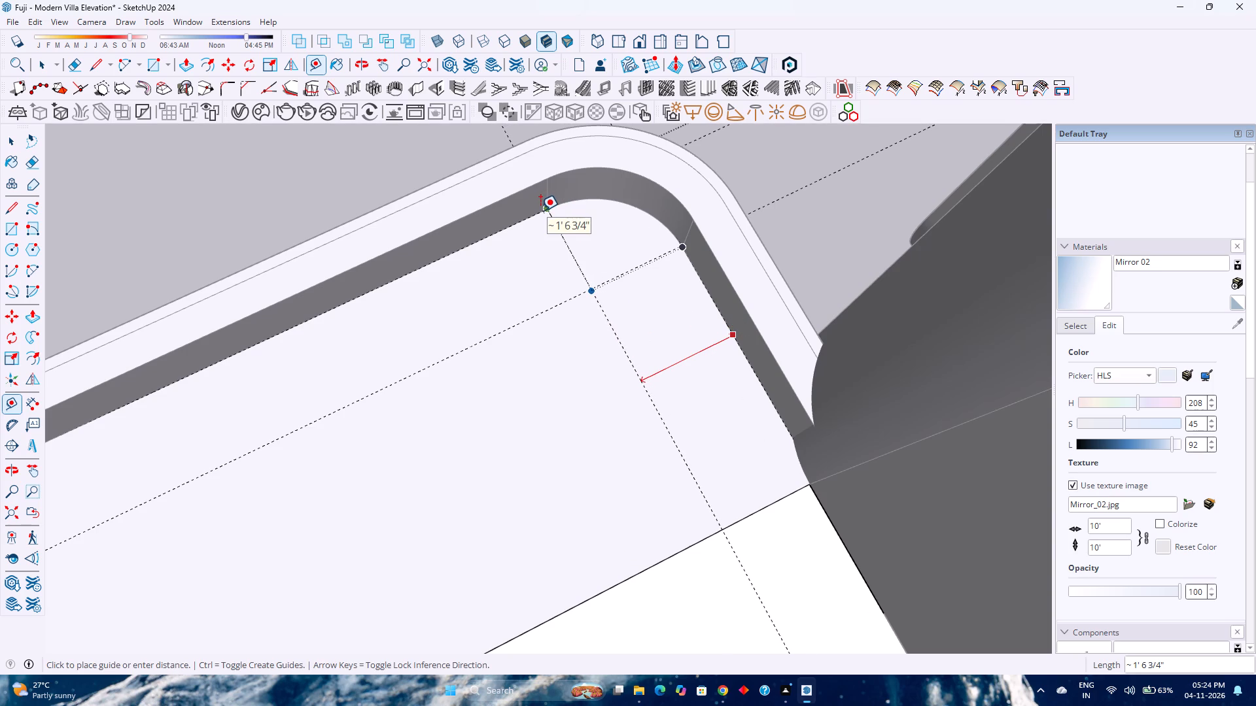
key("Right")
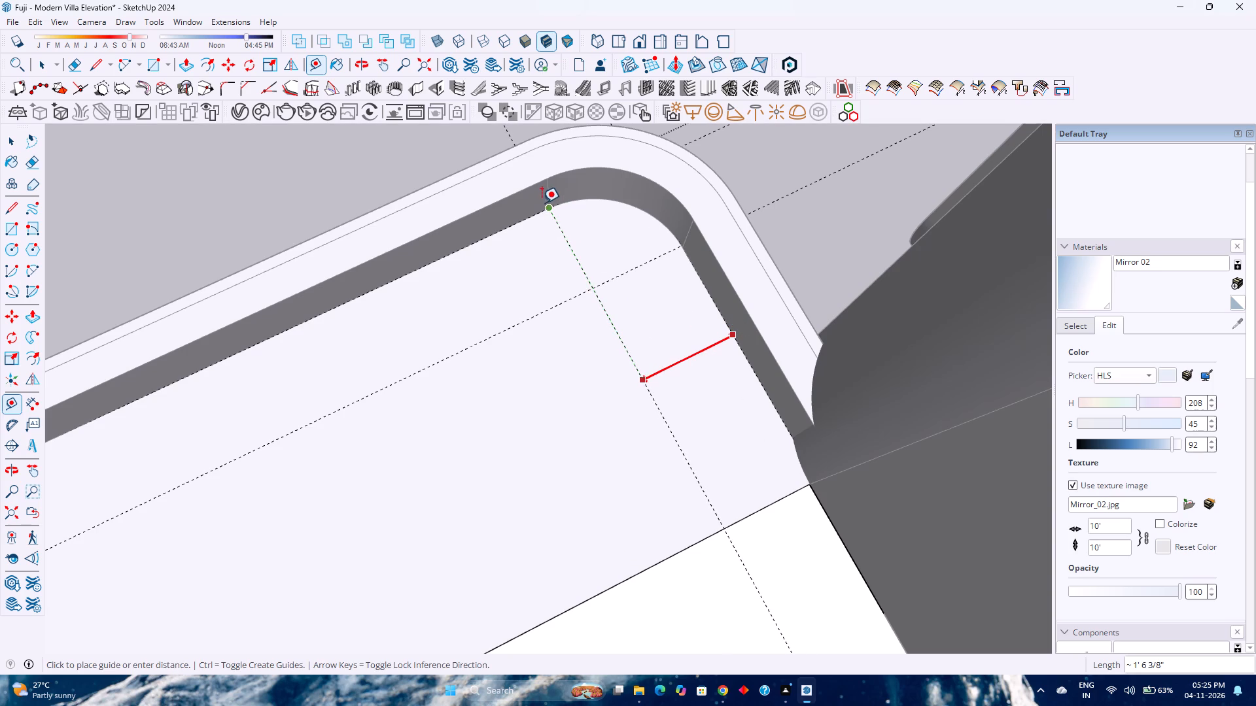
left_click(548, 189)
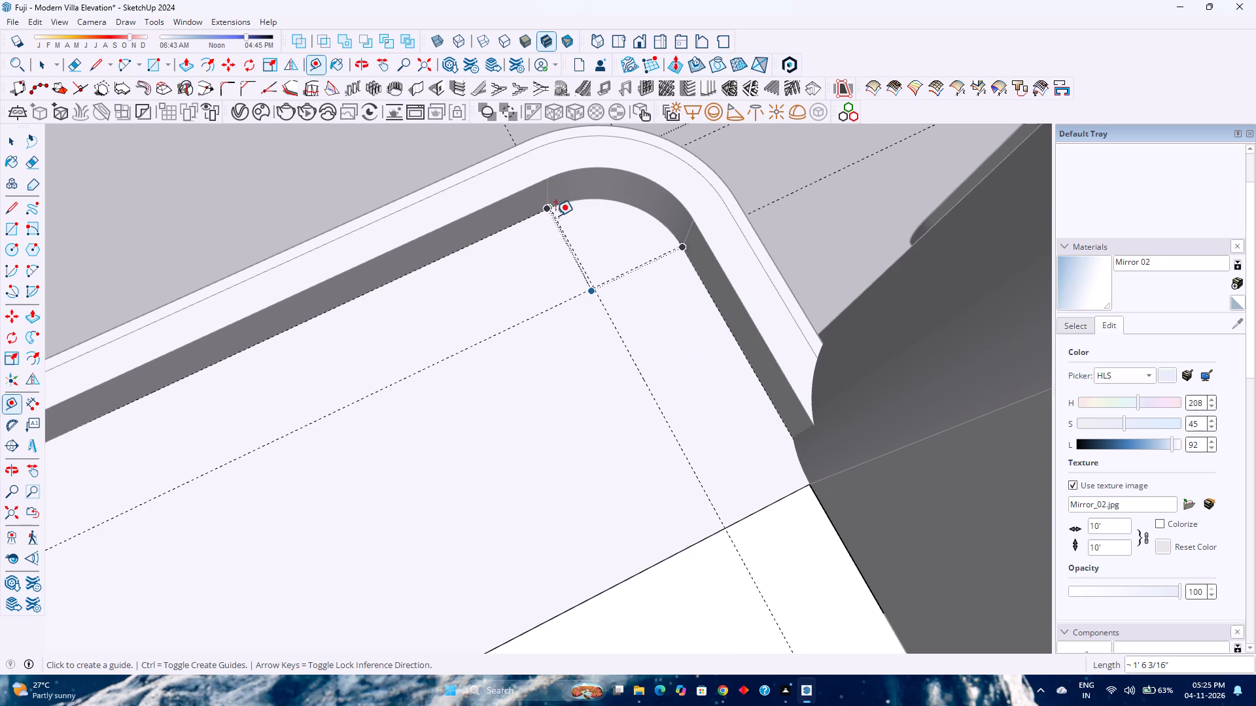
Examine the guide layout over the balcony floor from above, behind and in front, including both curved corners and the slab's front edge.
scroll(646, 340, "down", 6)
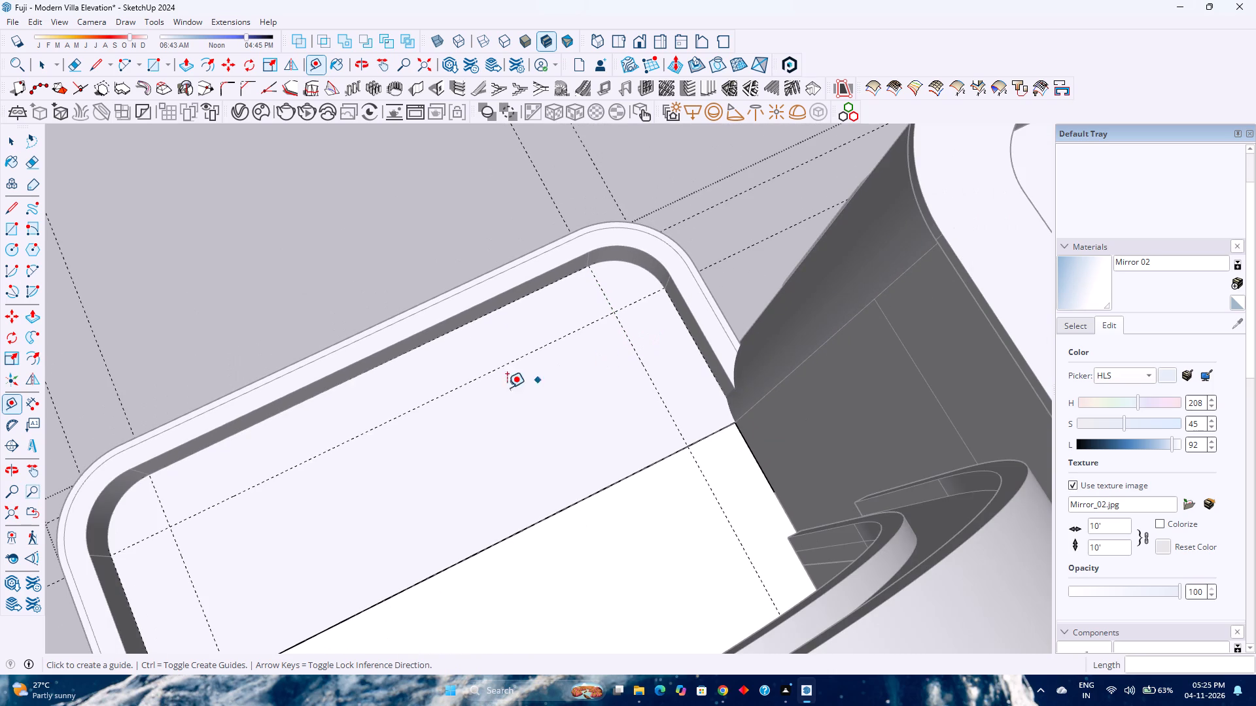
key("space")
scroll(275, 460, "down", 2)
middle_click_drag(268, 470, 417, 406, "shift")
middle_click(417, 406)
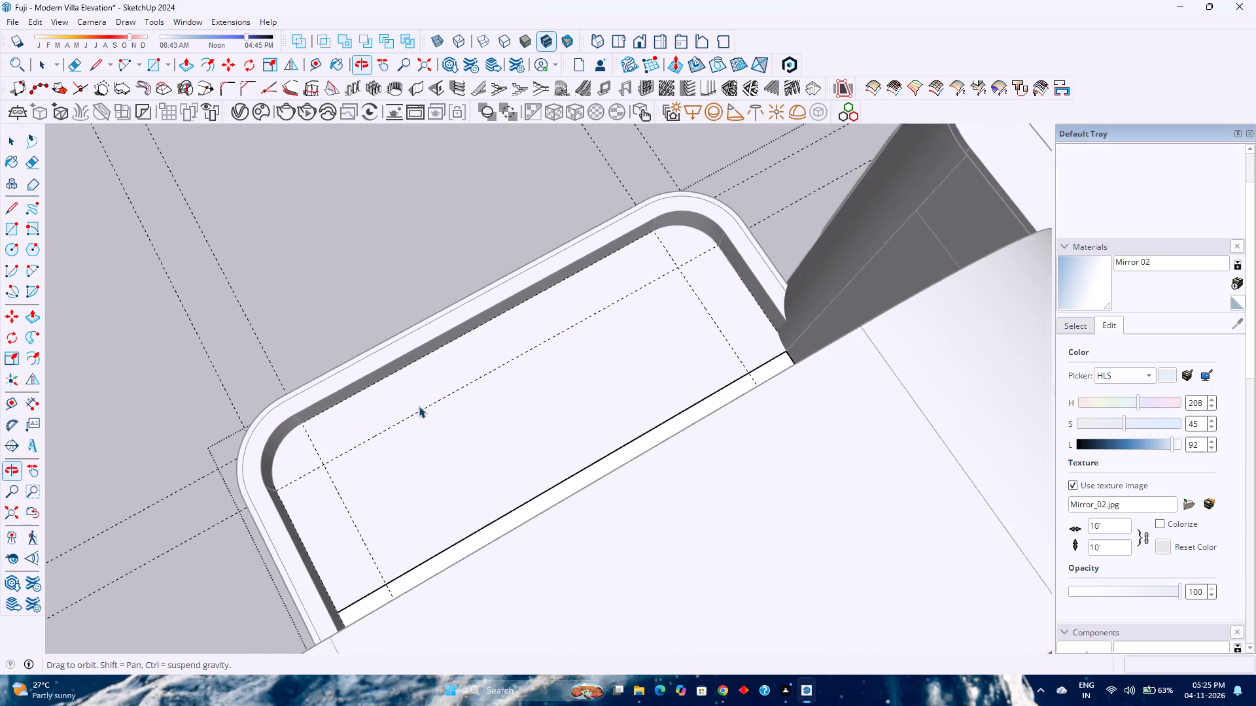
scroll(305, 476, "up", 2)
middle_click_drag(305, 473, 266, 525)
middle_click_drag(266, 525, 259, 534)
middle_click(259, 534)
scroll(273, 510, "down", 2)
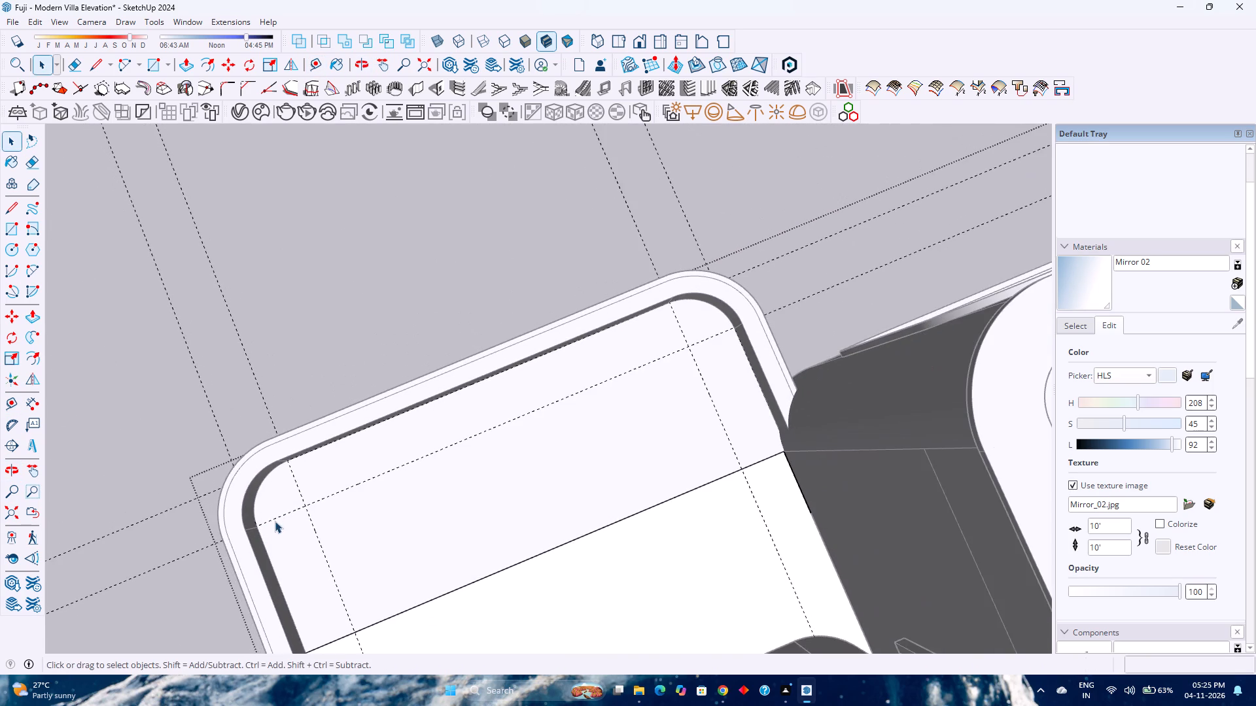
middle_click_drag(278, 528, 325, 453, "shift")
middle_click(325, 453)
middle_click_drag(355, 469, 302, 494)
middle_click_drag(302, 494, 166, 525)
middle_click(166, 525)
scroll(273, 496, "down", 4)
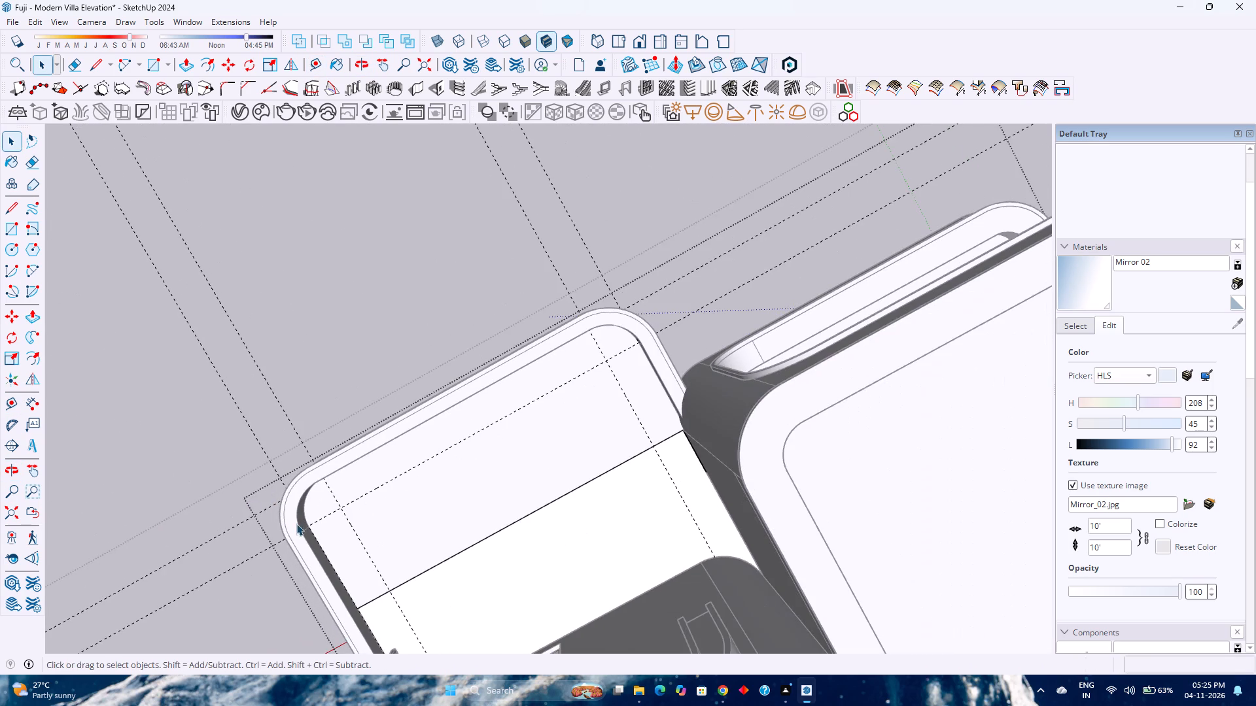
middle_click_drag(324, 548, 467, 378, "shift")
middle_click(476, 368, "shift")
middle_click_drag(521, 432, 667, 448)
middle_click(667, 448)
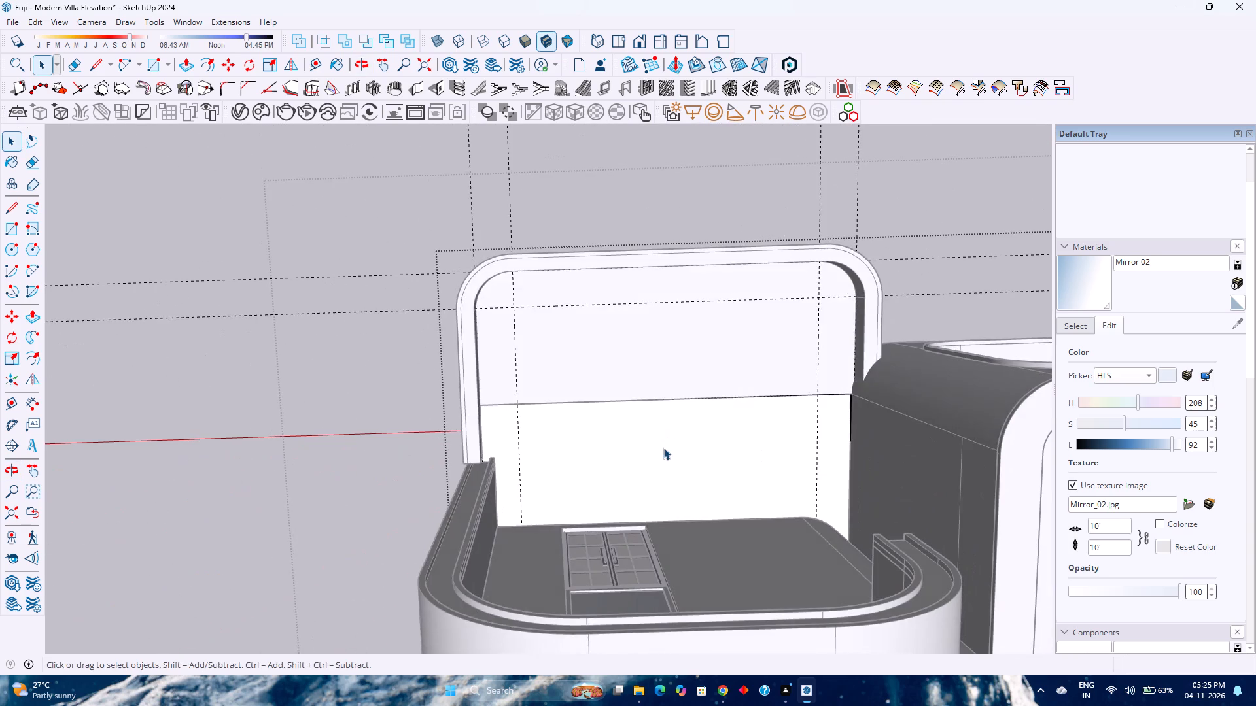
scroll(508, 480, "up", 3)
middle_click_drag(500, 477, 481, 470)
middle_click(417, 456)
middle_click_drag(417, 456, 466, 424)
middle_click_drag(466, 424, 476, 421)
middle_click(491, 416)
scroll(556, 412, "down", 1)
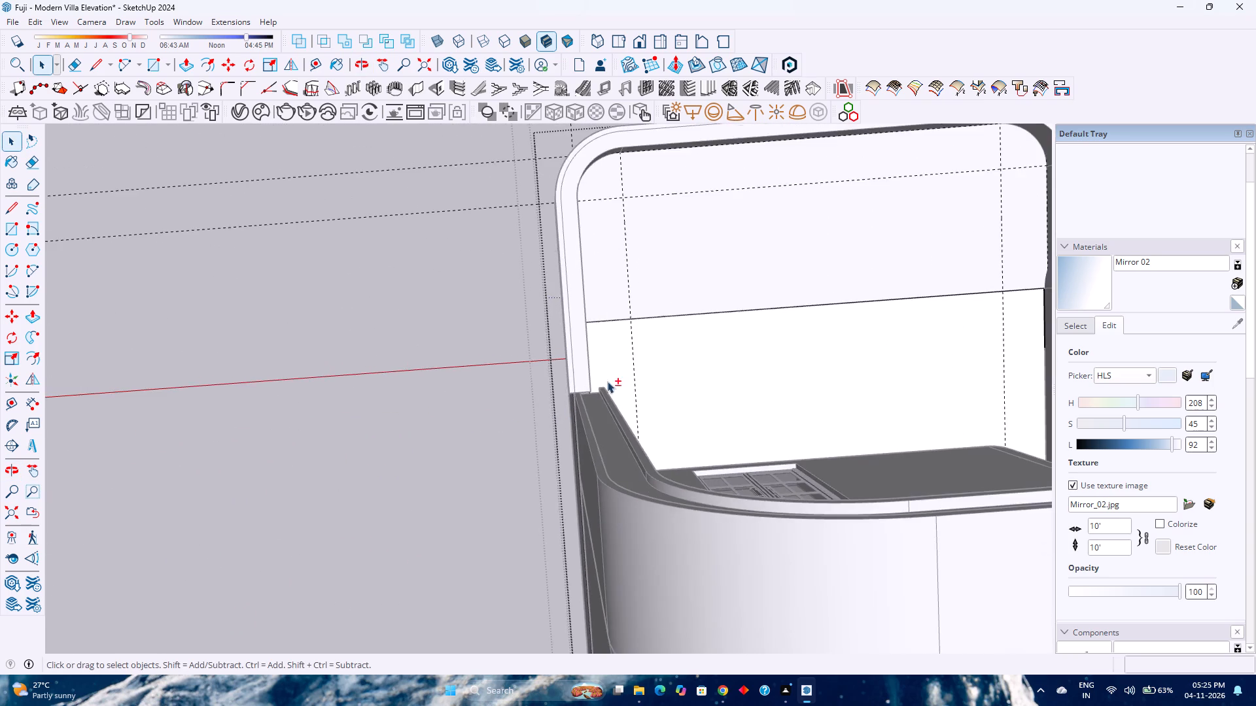
middle_click_drag(607, 381, 542, 521, "shift")
middle_click(542, 521, "shift")
middle_click_drag(548, 511, 538, 511)
middle_click_drag(533, 510, 501, 507)
middle_click_drag(493, 505, 383, 500)
middle_click(383, 500)
middle_click(383, 500)
middle_click_drag(383, 500, 692, 464)
middle_click(692, 464)
middle_click_drag(672, 441, 519, 592, "shift")
middle_click(519, 592, "shift")
middle_click_drag(462, 532, 494, 529)
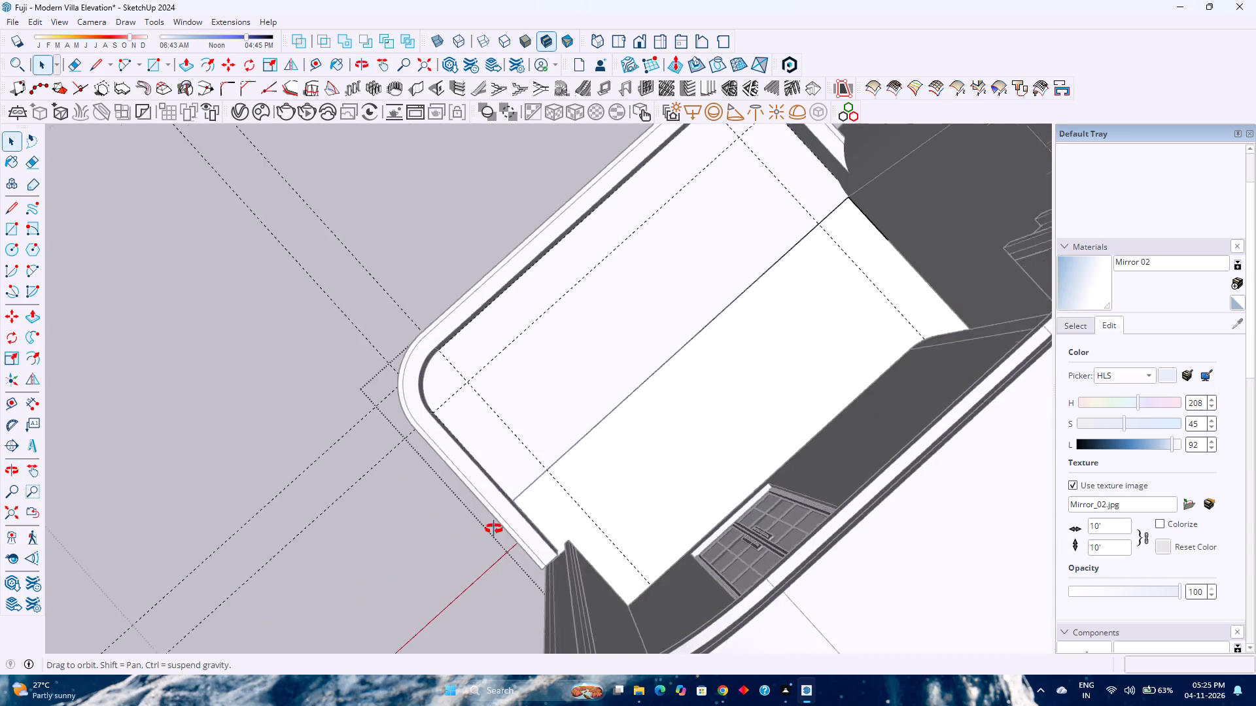
middle_click_drag(494, 529, 799, 477)
middle_click(799, 477)
middle_click(672, 420, "shift")
middle_click_drag(670, 427, 669, 435, "shift")
middle_click_drag(669, 435, 669, 551, "shift")
middle_click_drag(447, 441, 593, 412)
middle_click(593, 412)
middle_click_drag(587, 367, 581, 505, "shift")
middle_click(581, 505, "shift")
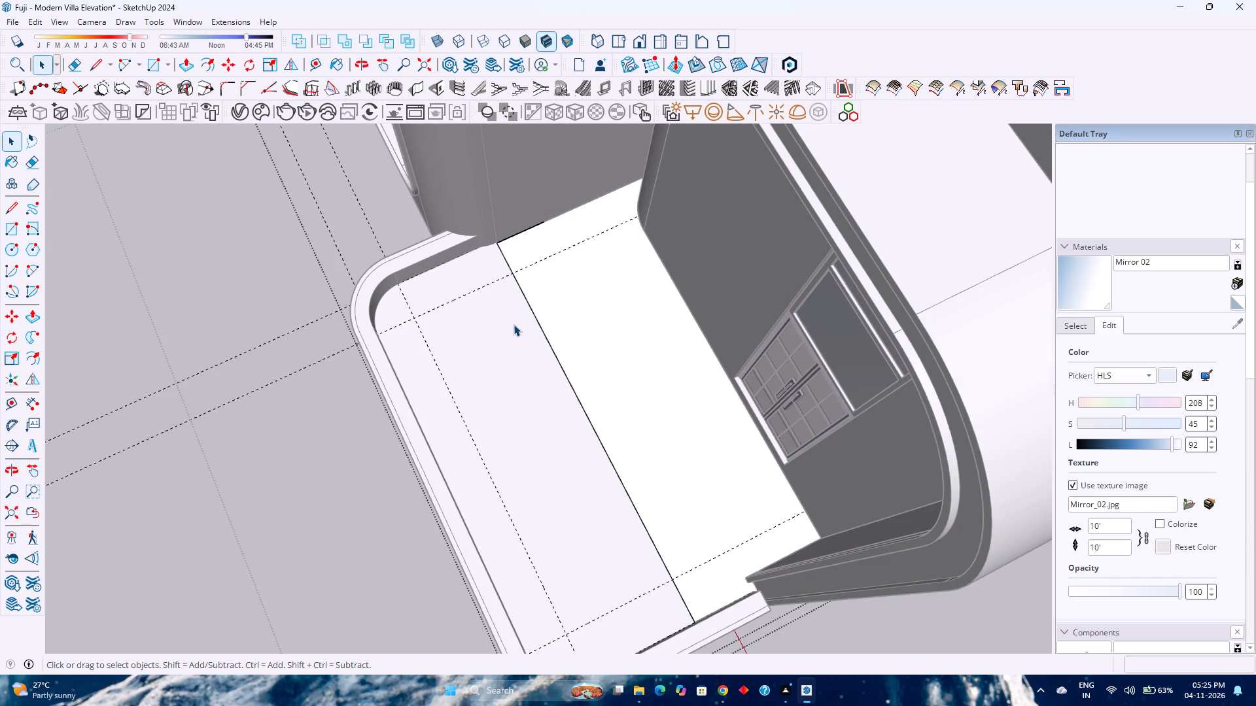
scroll(514, 324, "up", 1)
middle_click_drag(514, 324, 655, 328)
middle_click(655, 328)
middle_click(658, 328)
scroll(580, 334, "down", 4)
middle_click_drag(573, 335, 508, 382, "shift")
middle_click_drag(502, 386, 479, 401, "shift")
middle_click(479, 401, "shift")
middle_click_drag(409, 403, 516, 350)
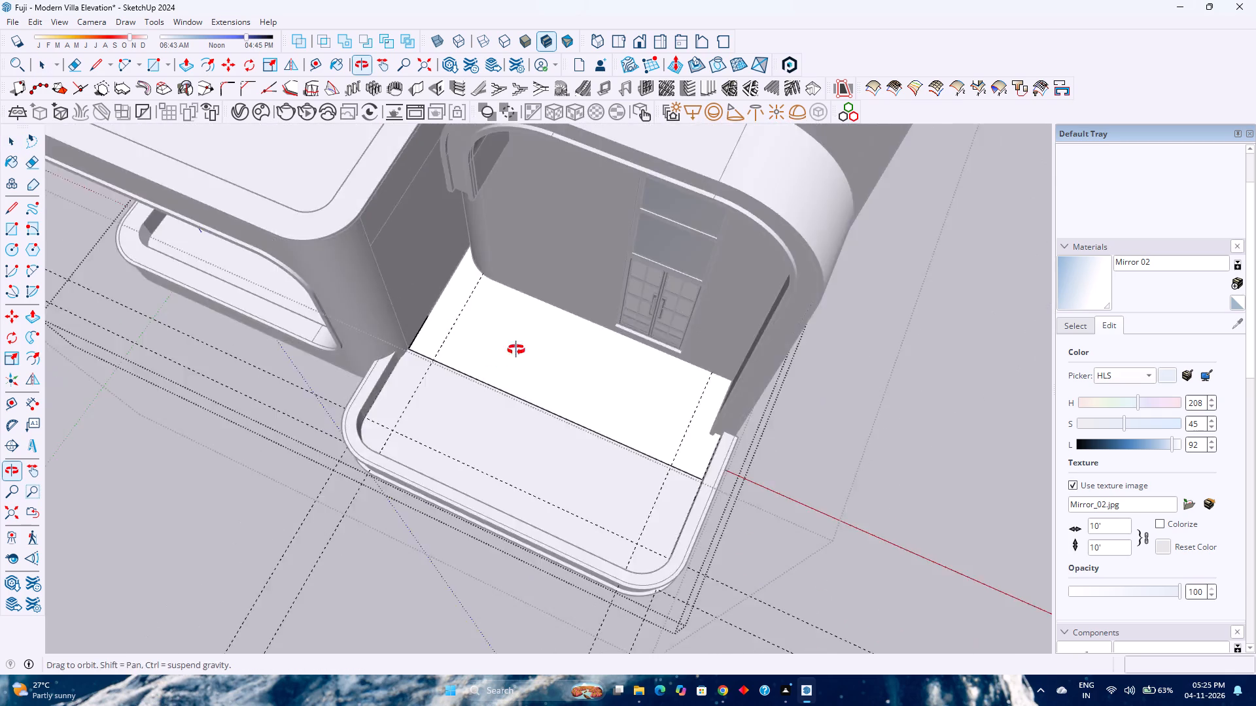
middle_click_drag(516, 350, 699, 313)
middle_click(704, 312)
scroll(689, 332, "up", 4)
scroll(778, 340, "up", 2)
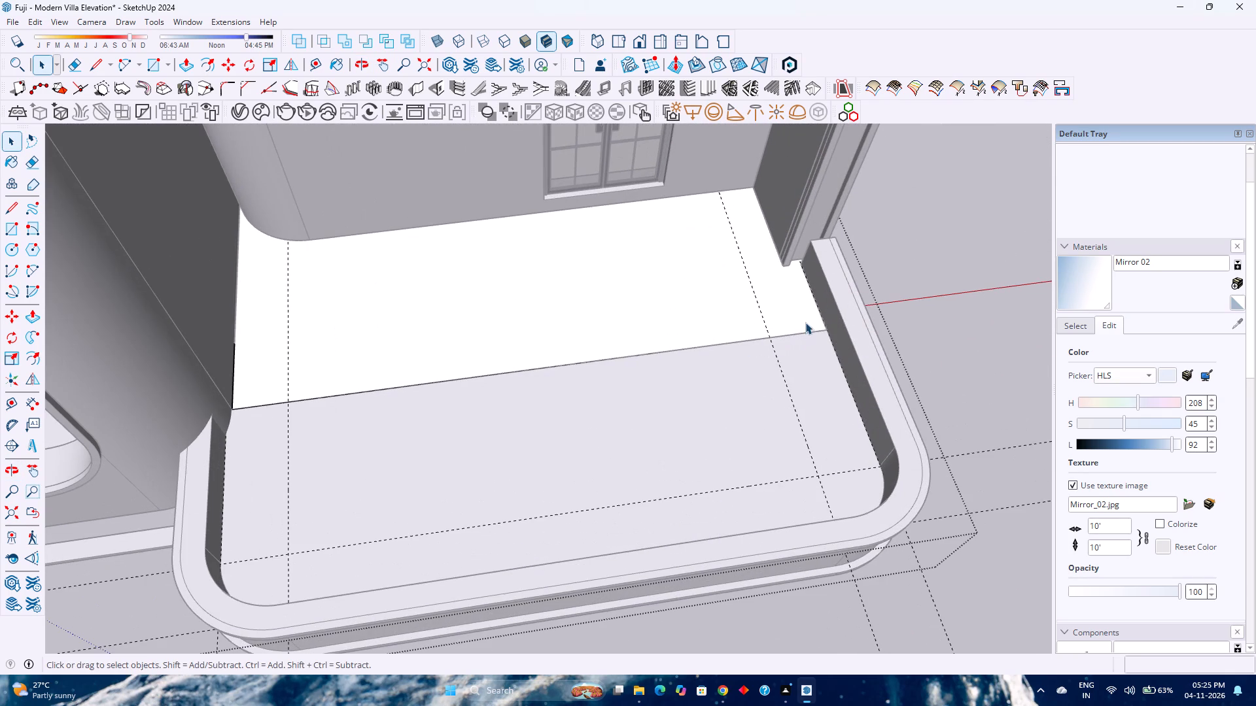
Draw a line about 6' 3 3/16" along the frame-side parapet's inner face, from the frame to the corner curve's start.
key("l")
left_click(807, 260)
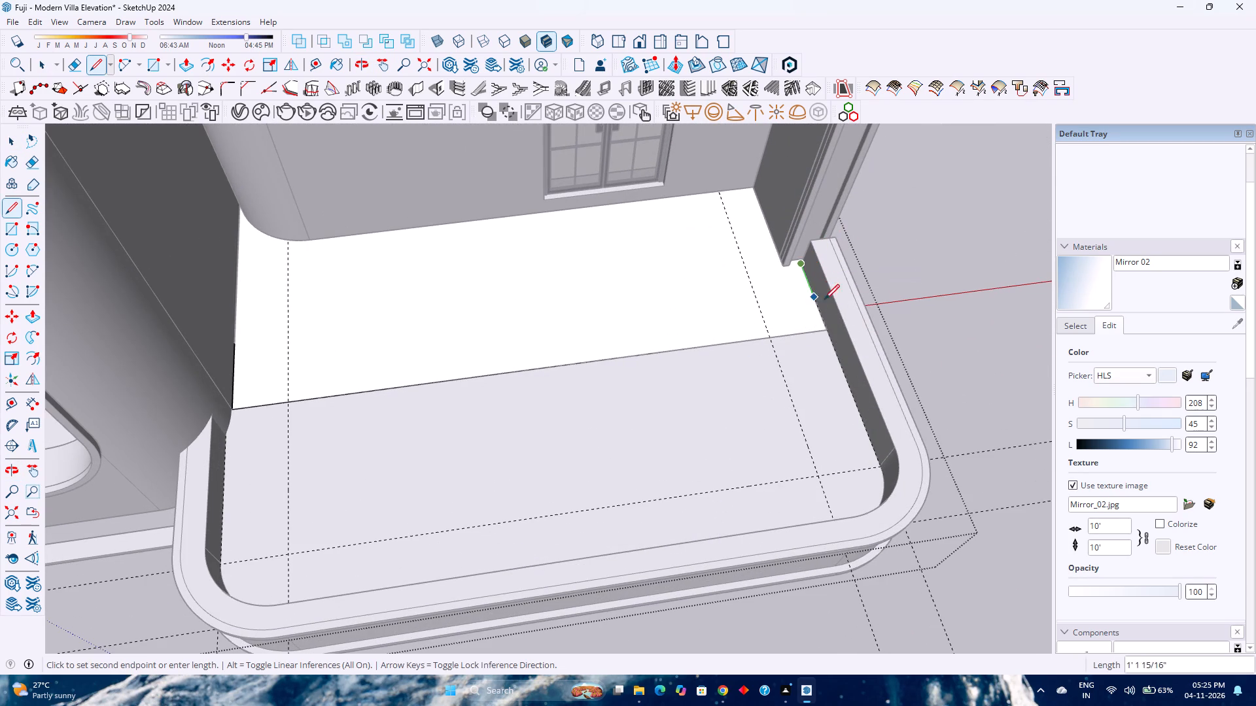
left_click(884, 462)
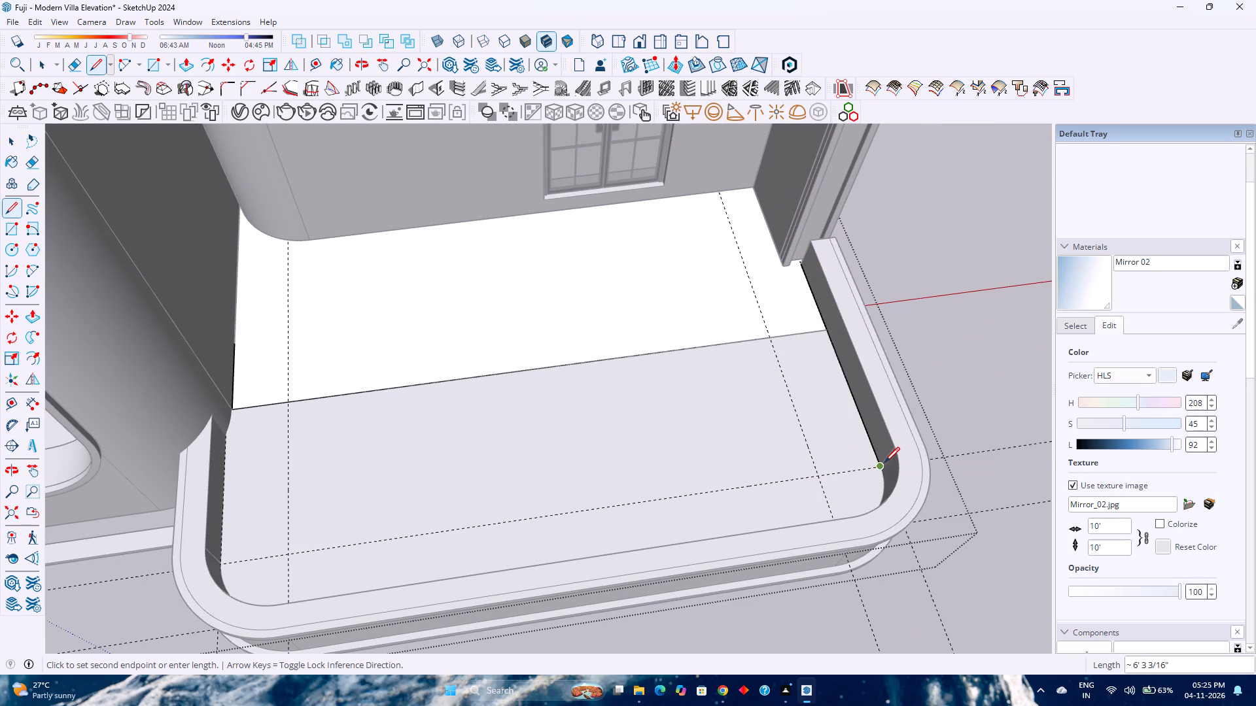
key("Escape")
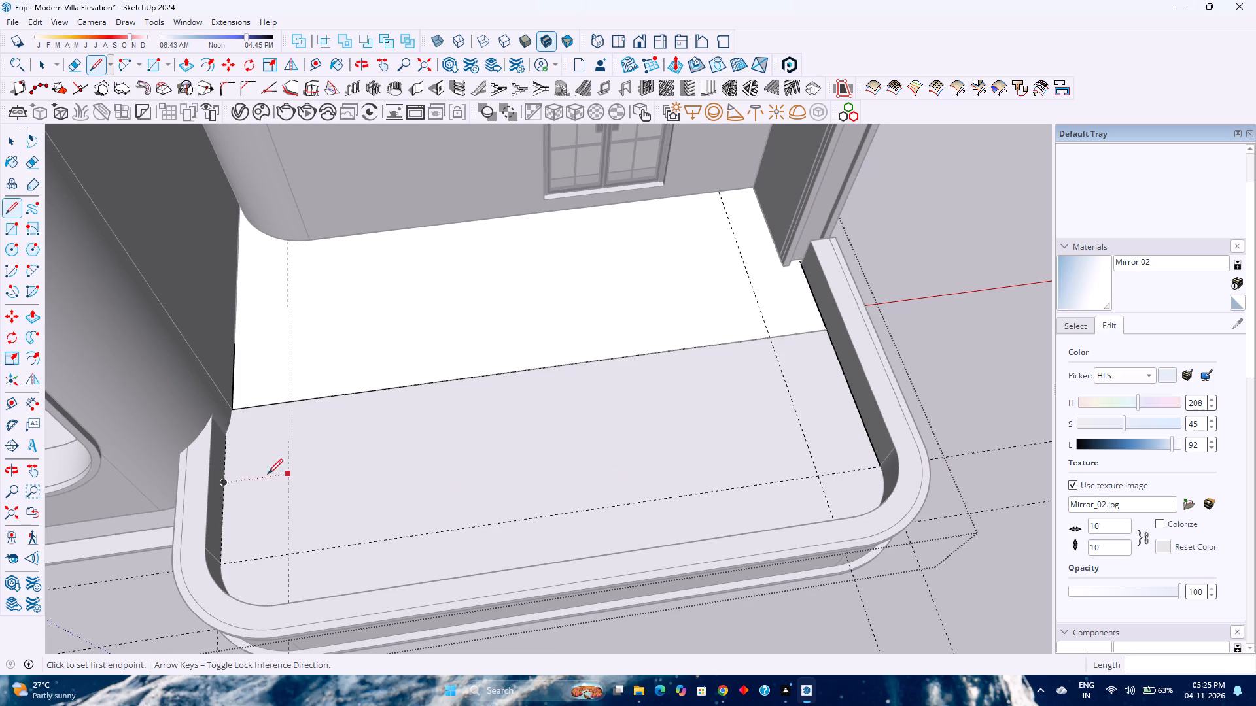
Draw a line about 3' 4 7/8" along the rounded-wall side parapet's inner face, from the wall to the corner curve's start.
left_click(228, 432)
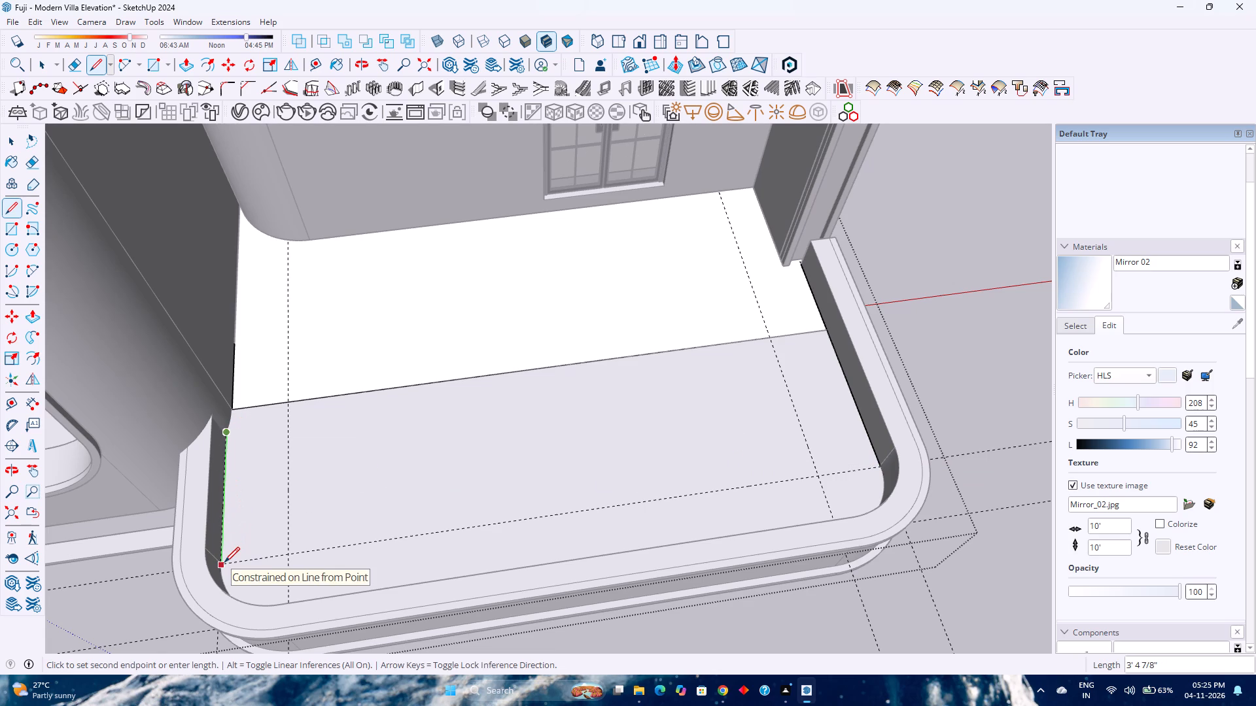
middle_click(222, 567)
middle_click_drag(222, 567, 184, 626)
middle_click(184, 626)
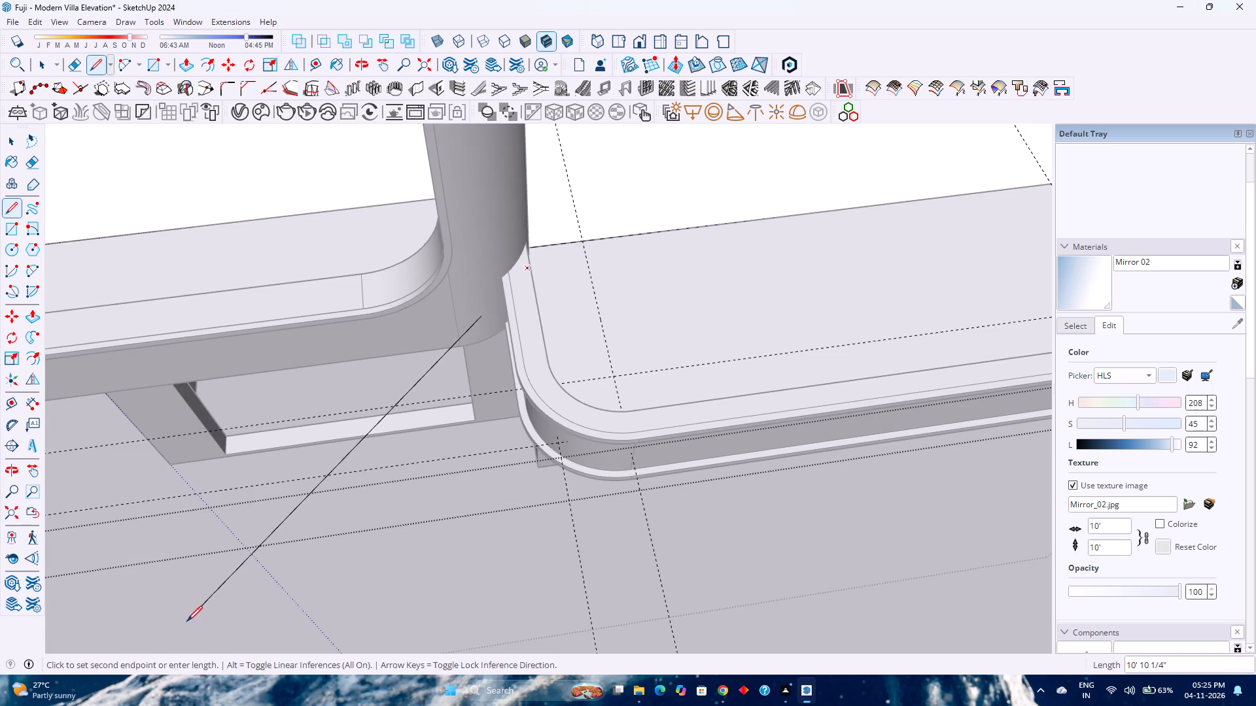
middle_click(194, 618)
middle_click_drag(615, 399, 602, 426)
middle_click_drag(601, 428, 595, 435)
middle_click_drag(589, 443, 582, 450)
middle_click(582, 450)
key("Left")
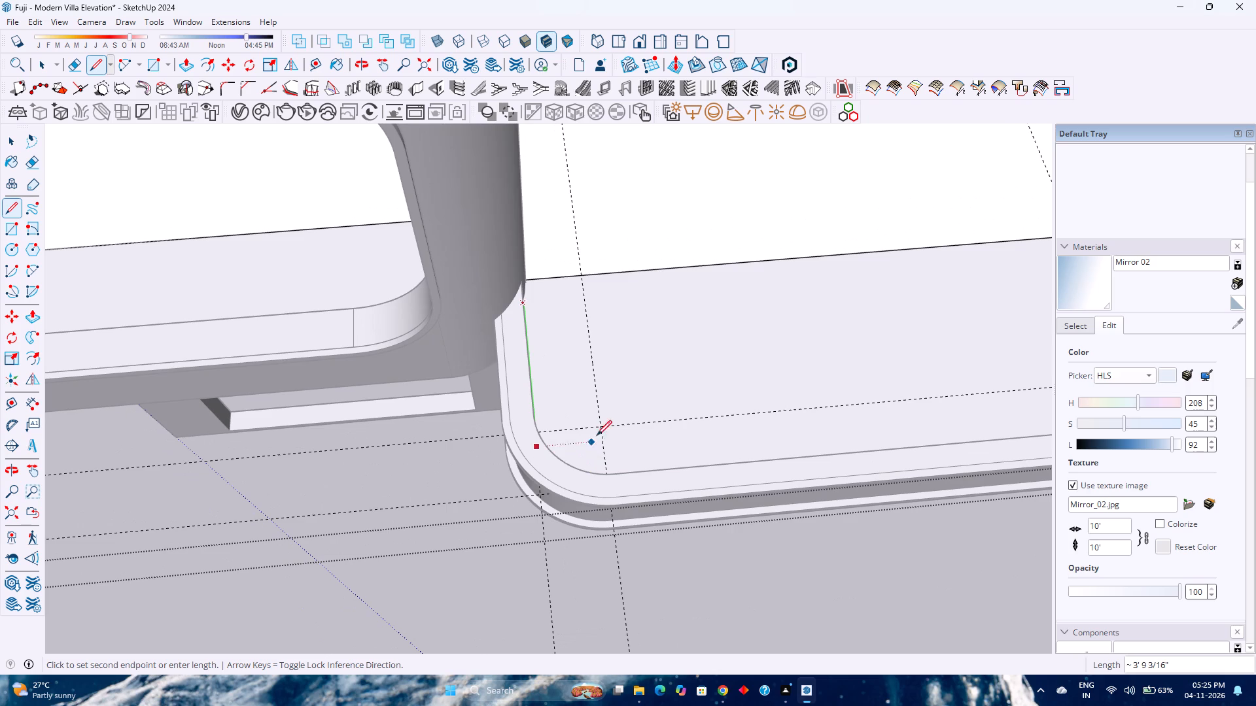
scroll(601, 426, "up", 6)
middle_click_drag(601, 426, 427, 500)
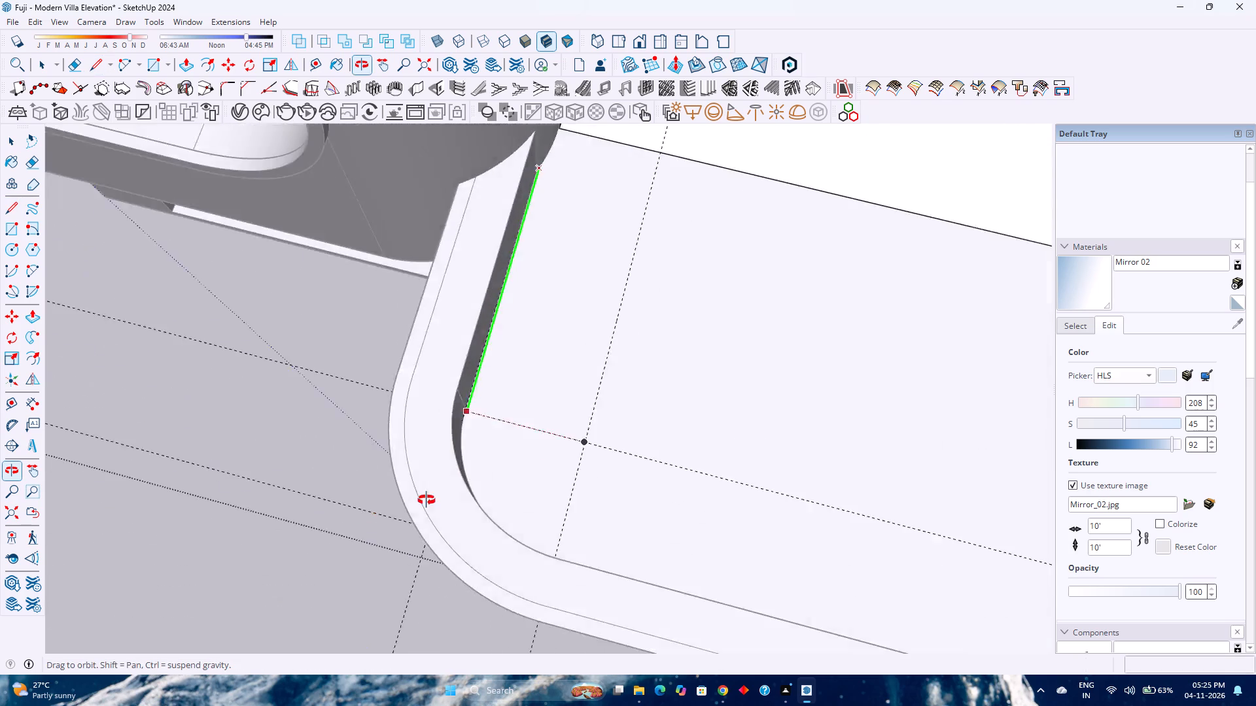
middle_click_drag(427, 500, 294, 521)
middle_click(294, 521)
left_click(549, 454)
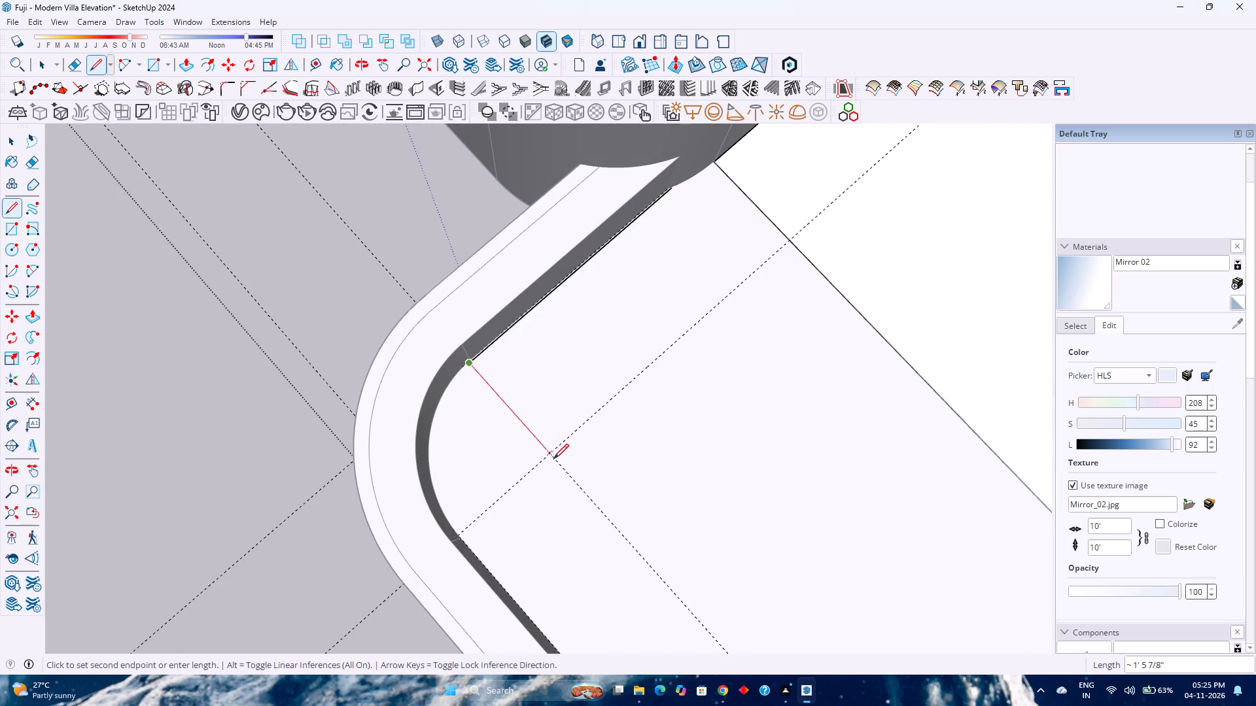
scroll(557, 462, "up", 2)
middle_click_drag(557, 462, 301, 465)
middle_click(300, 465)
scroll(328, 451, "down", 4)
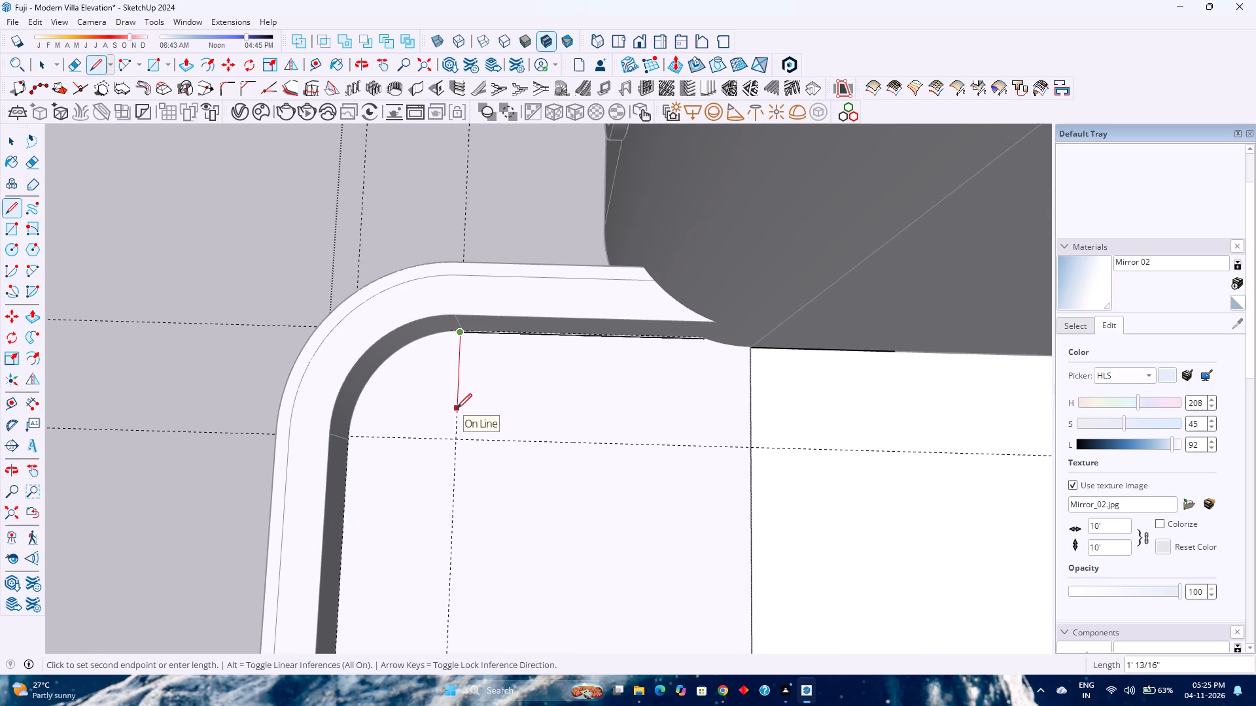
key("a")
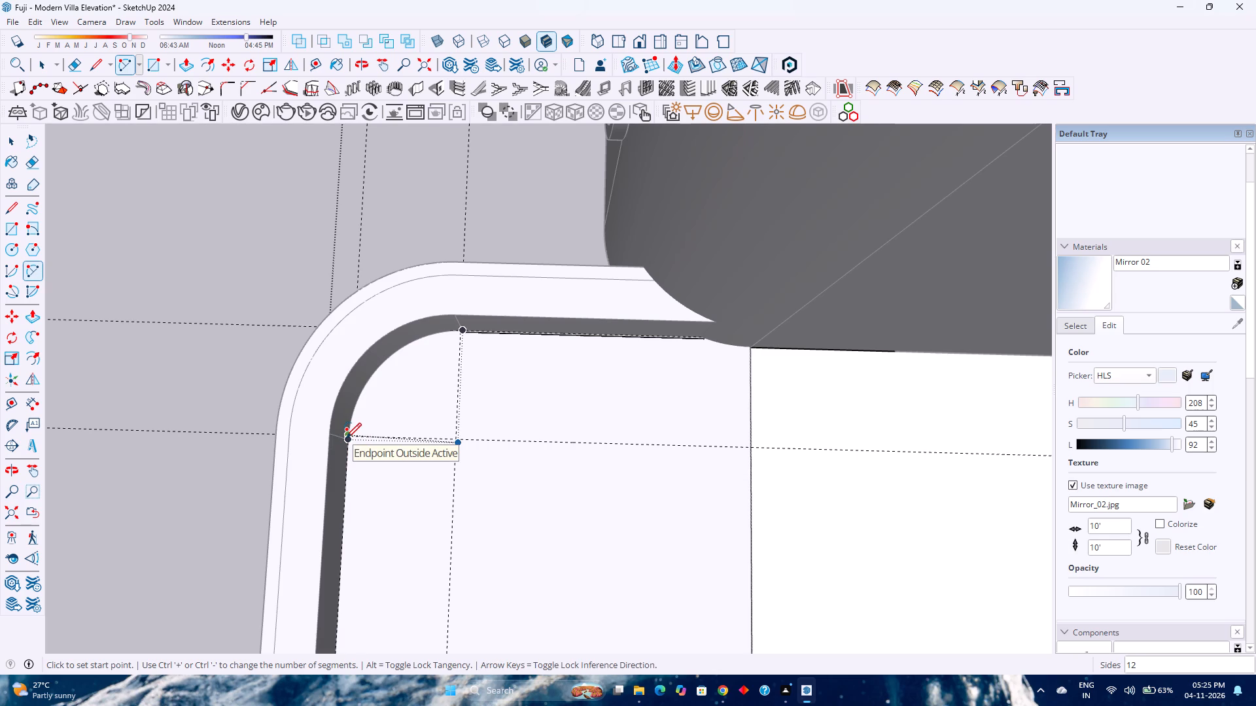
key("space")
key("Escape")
Hide the balcony parapet group.
left_click(336, 379)
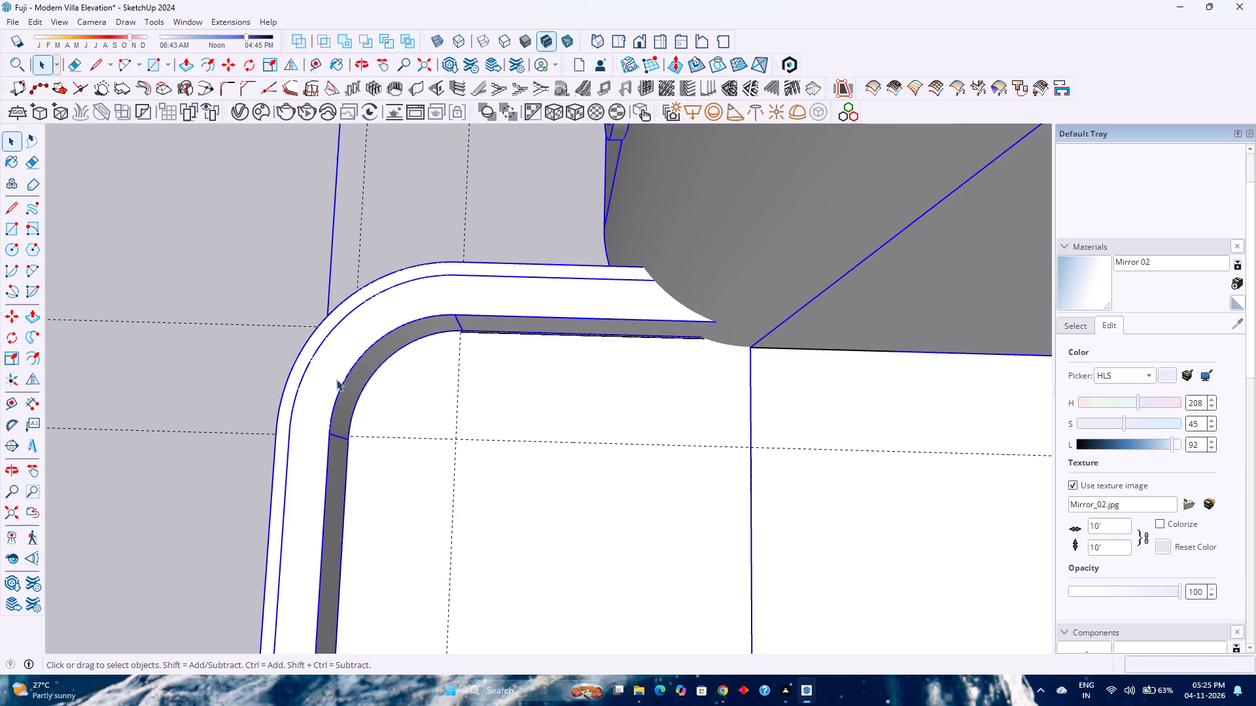
right_click(336, 379)
left_click(366, 84)
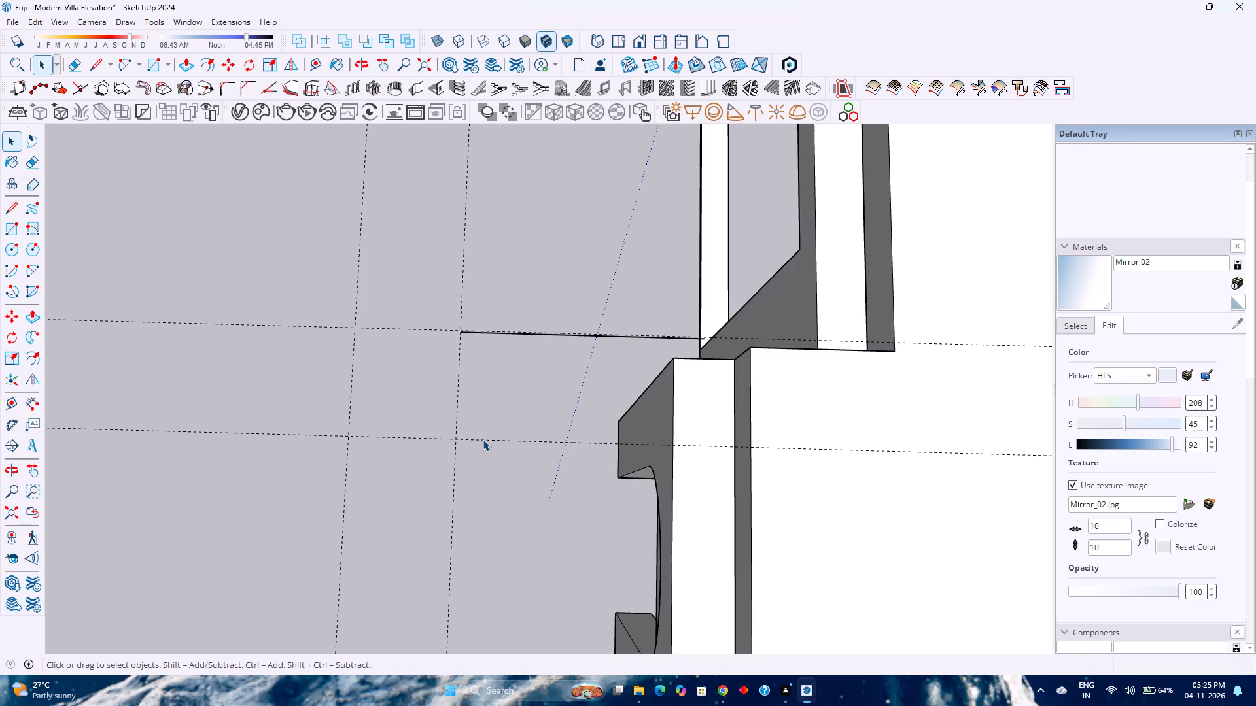
Draw the front edge line, about 12' 6 5/16" long, along the front guide between the two corner-curve guides.
double_click(483, 439)
scroll(483, 438, "down", 3)
middle_click_drag(479, 448, 444, 414)
scroll(436, 395, "down", 8)
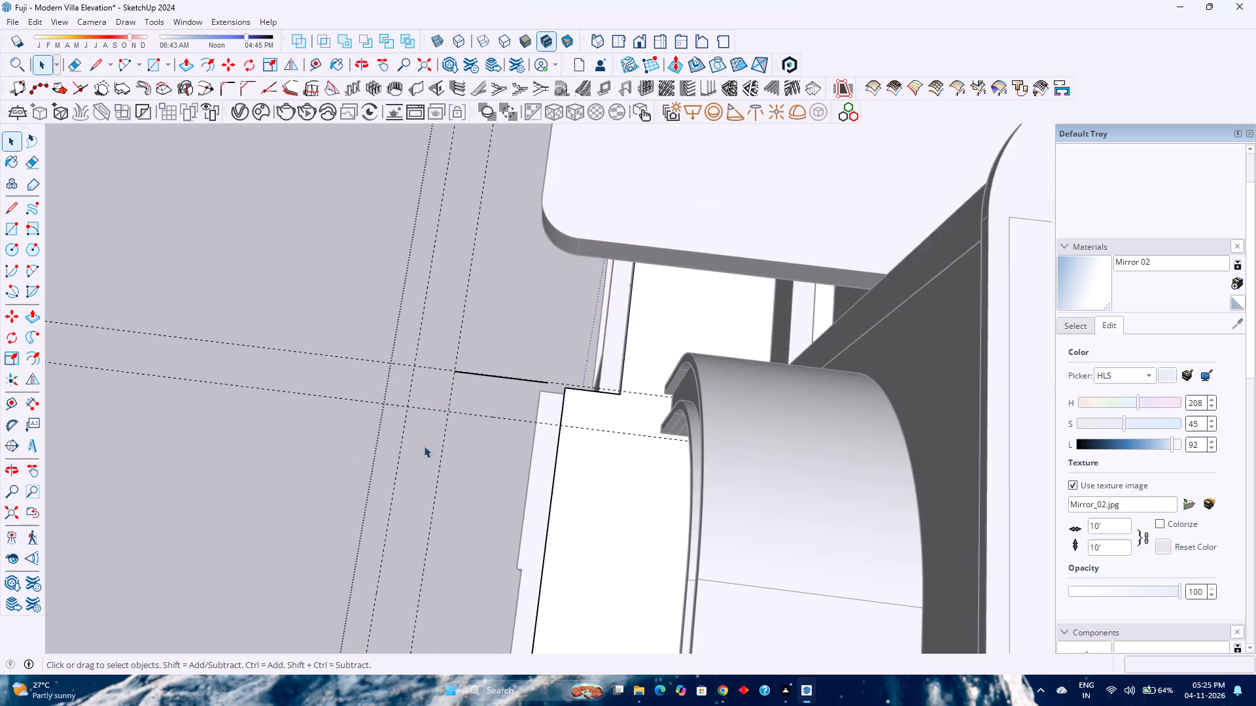
middle_click_drag(410, 472, 509, 366)
middle_click_drag(515, 362, 526, 354)
middle_click(532, 349)
middle_click(568, 323)
scroll(555, 338, "down", 3)
middle_click_drag(553, 432, 461, 384)
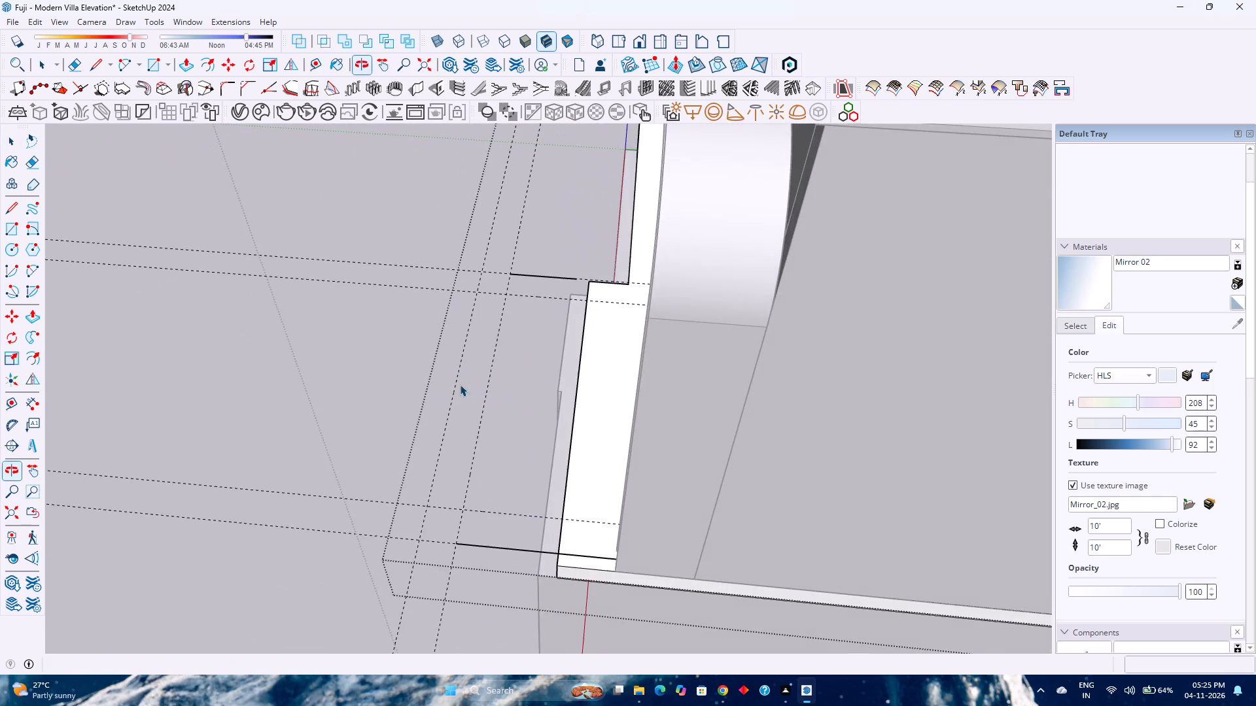
scroll(473, 473, "up", 3)
key("l")
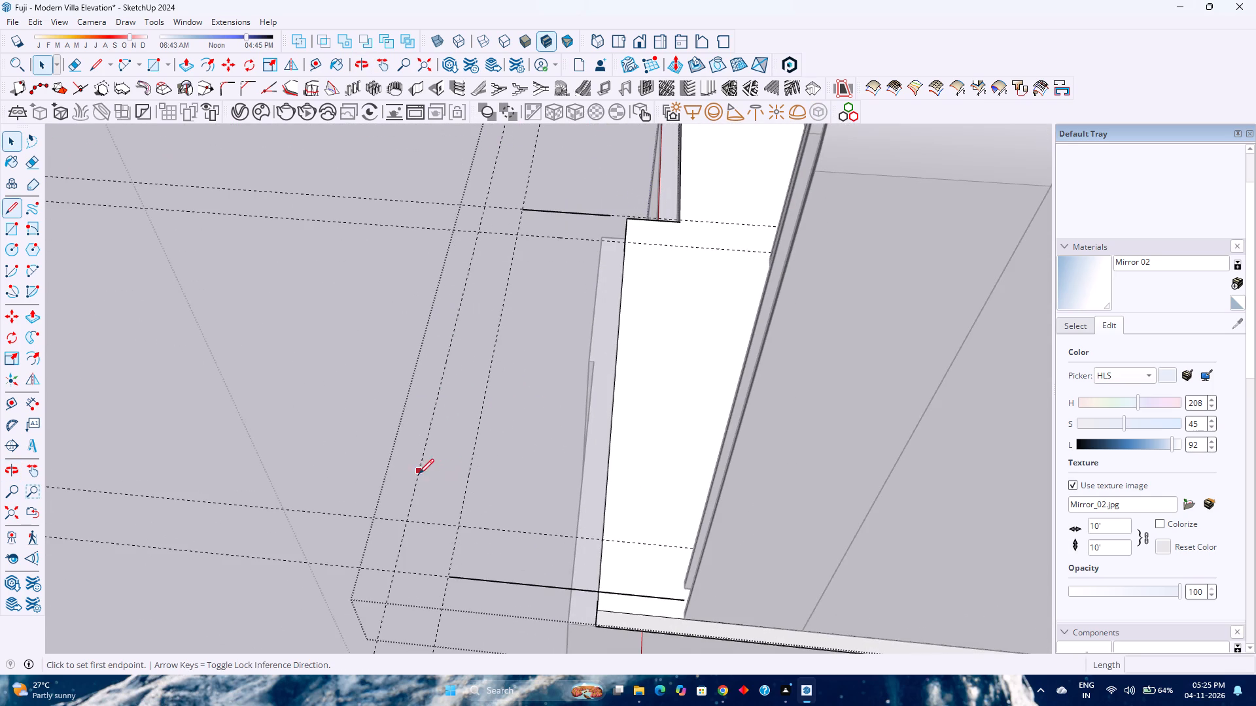
left_click(407, 520)
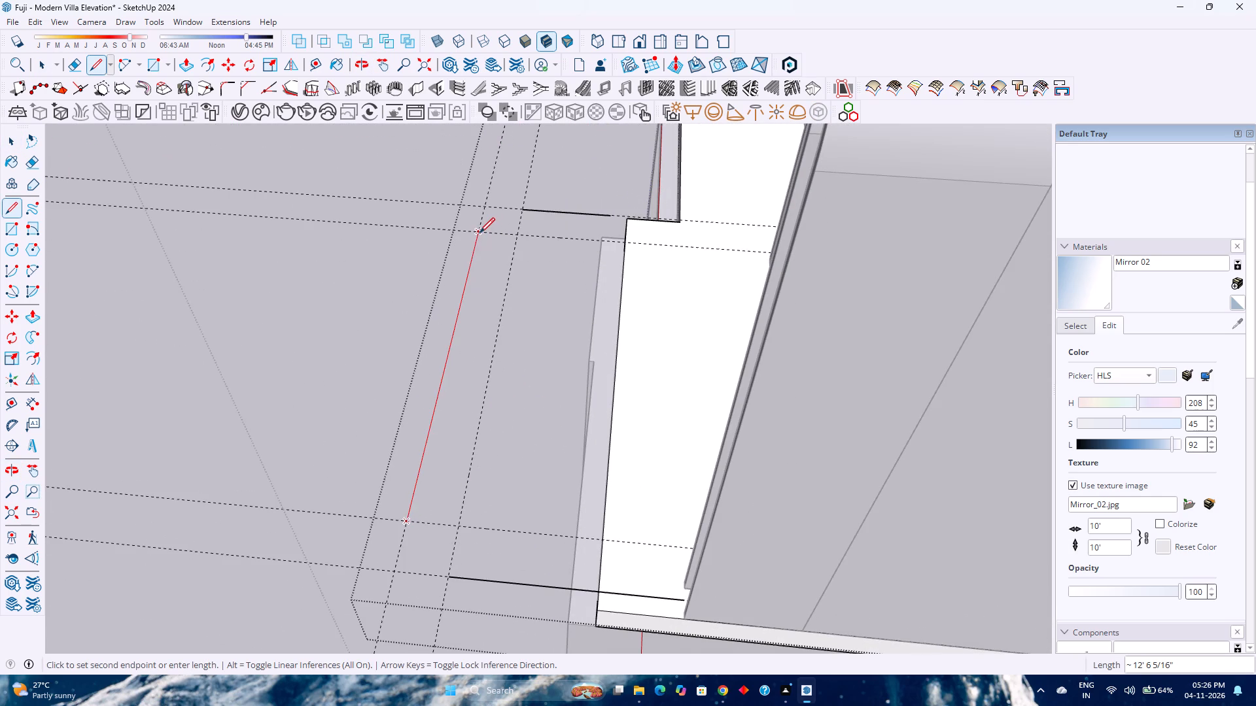
left_click(480, 233)
Draw tangent arcs at both front corners, joining the front line to the two side lines.
key("a")
left_click(402, 523)
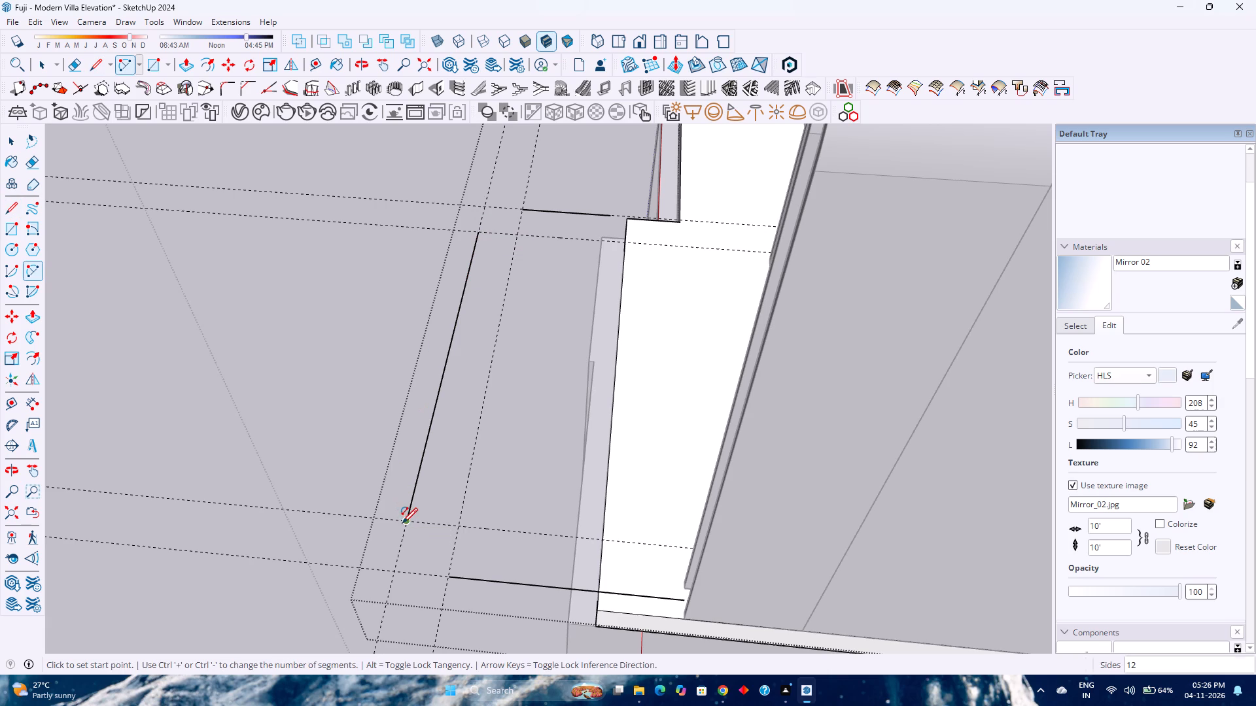
double_click(448, 577)
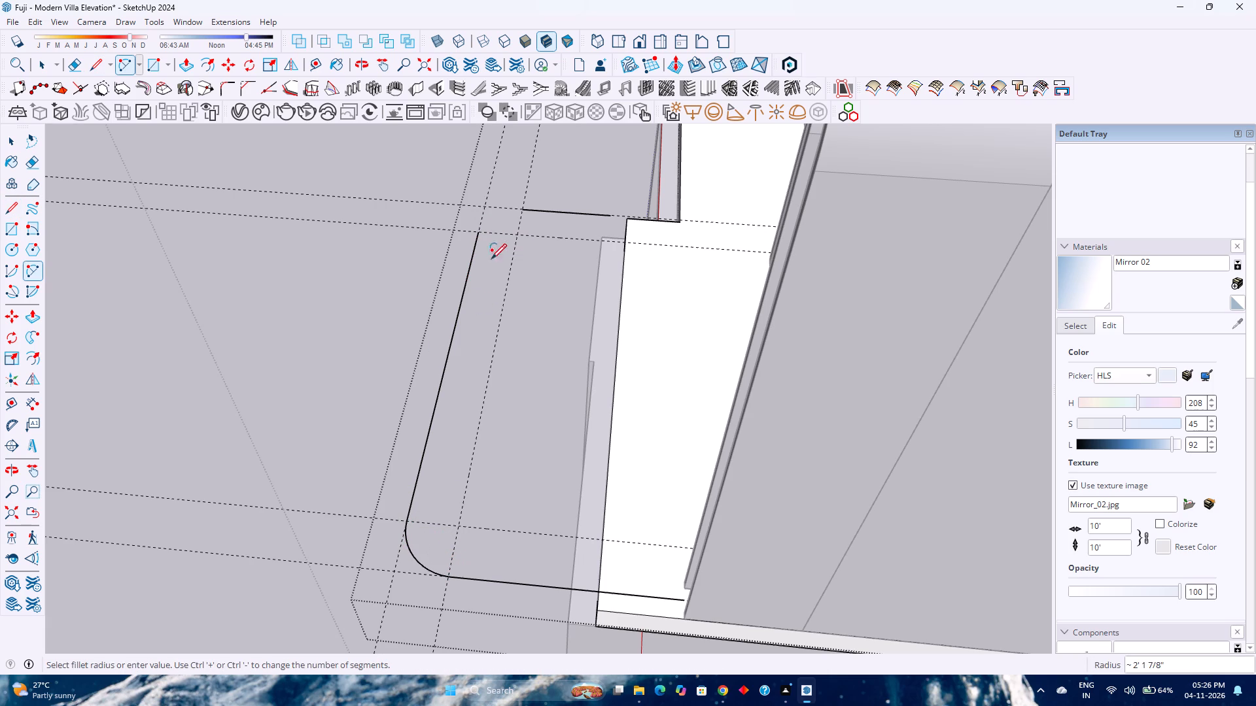
left_click(484, 231)
double_click(524, 207)
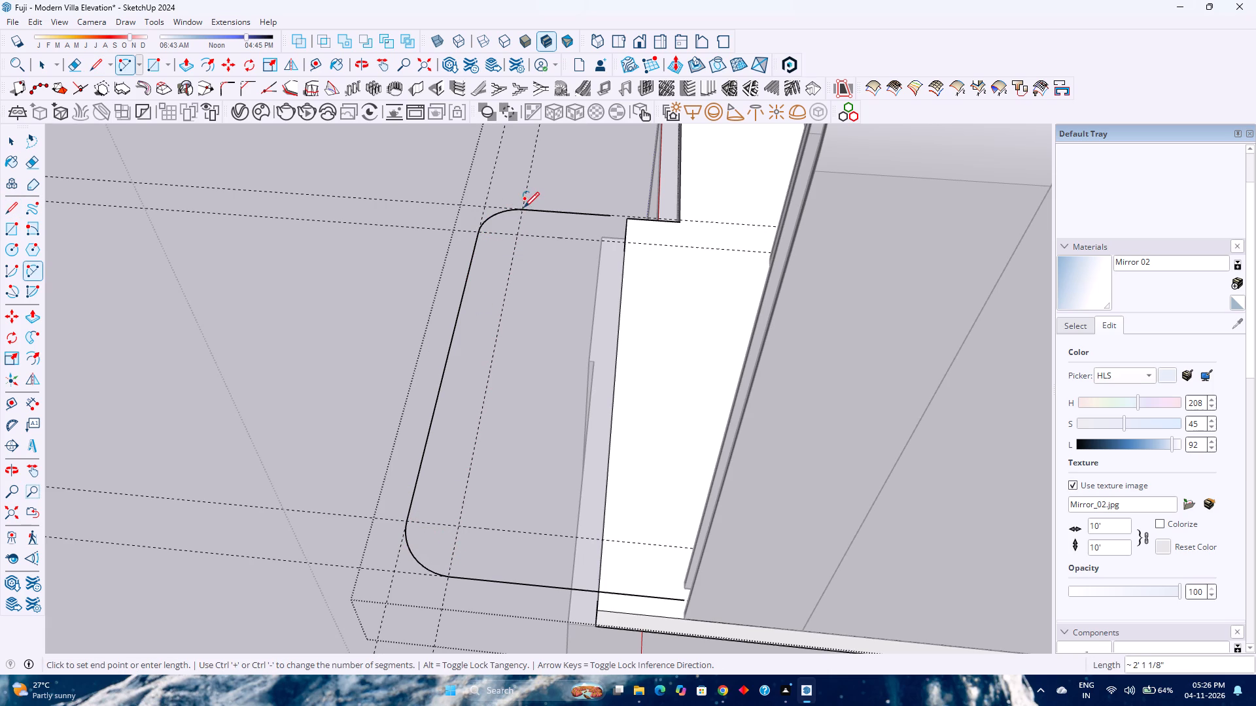
Set both corner arcs to 120 segments.
key("space")
left_click(416, 558)
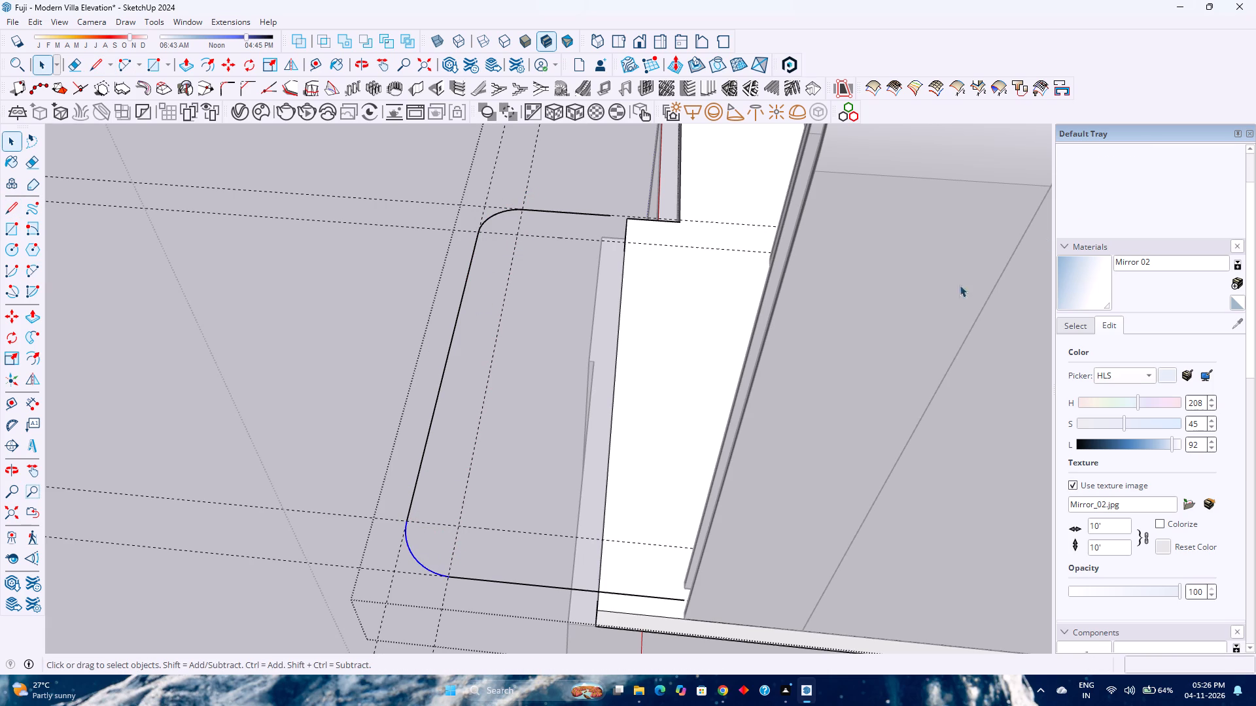
left_click(1168, 158)
key("0")
key("Return")
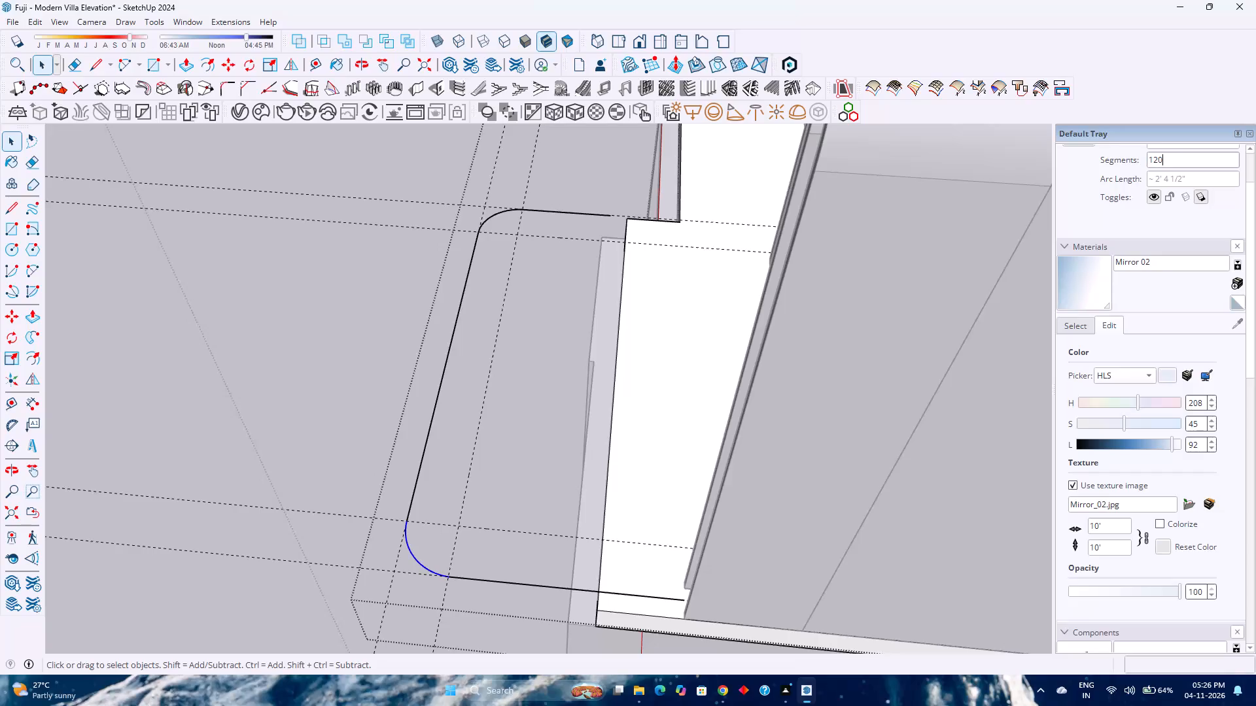
left_click(497, 214)
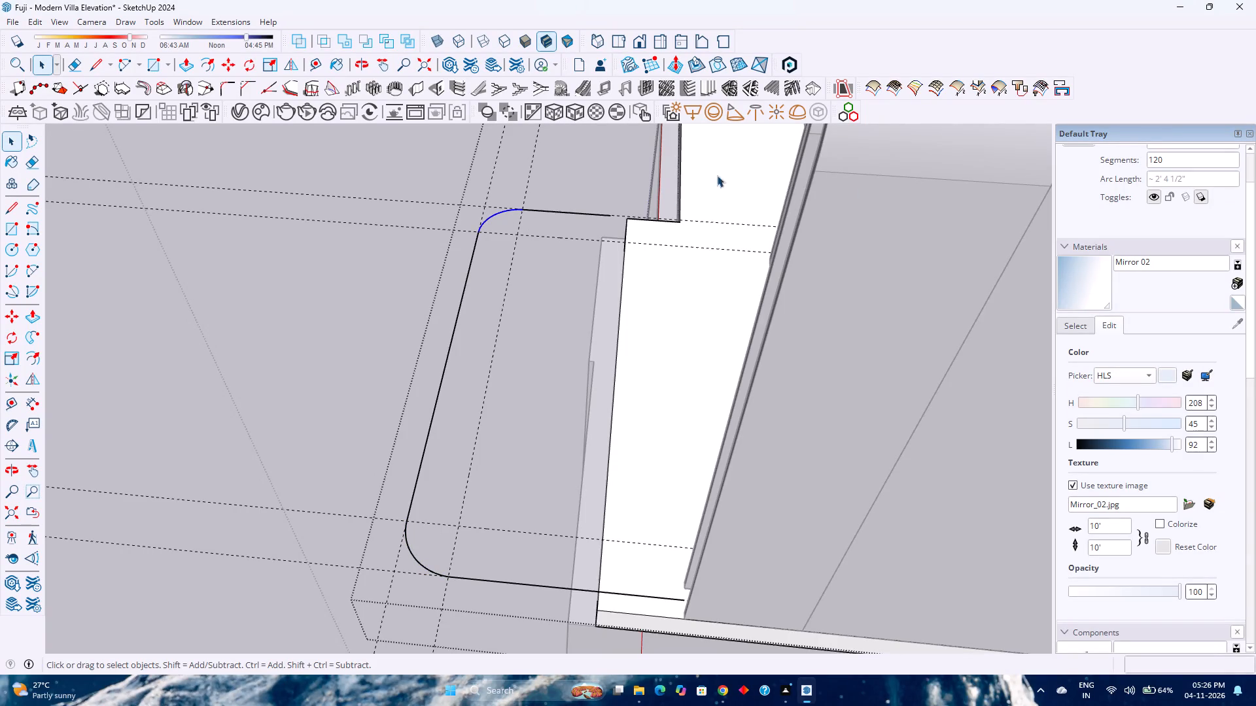
left_click(1166, 158)
key("0")
key("Return")
Offset the balcony outline inward by 2", using the side lines outside the slab, both corner arcs and the front line.
scroll(636, 599, "up", 1)
middle_click_drag(636, 599, 688, 609)
middle_click(688, 609)
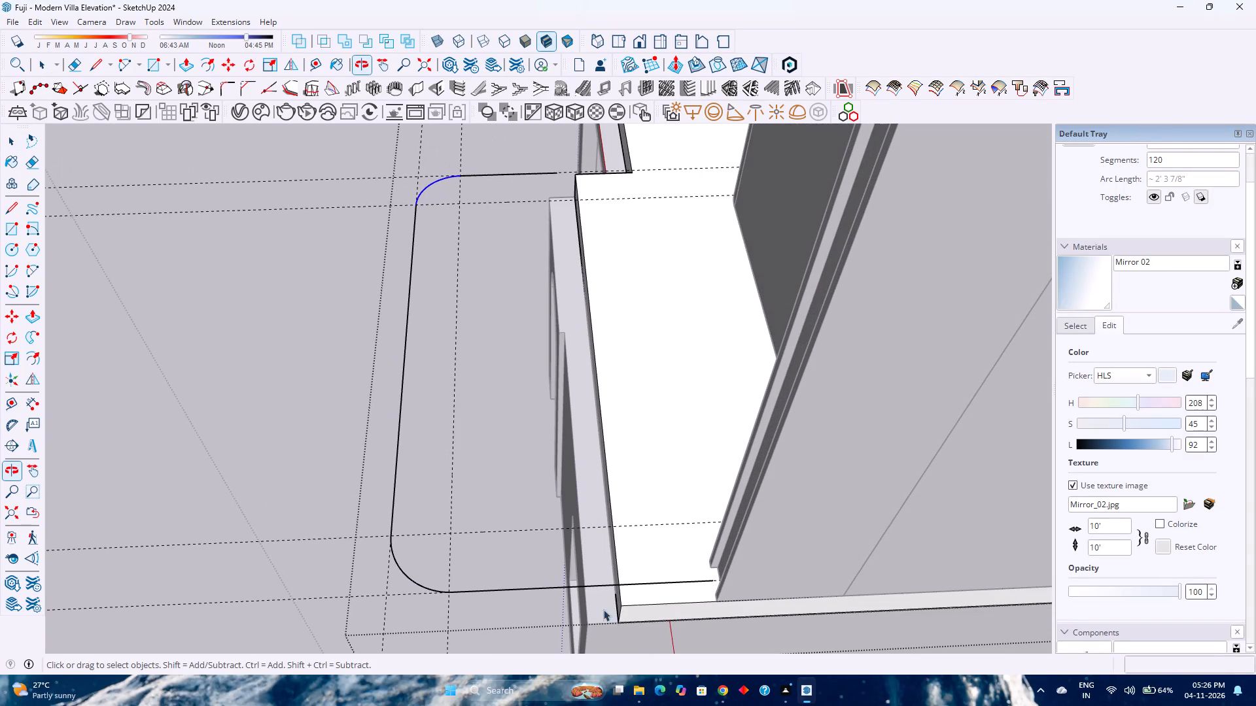
left_click(554, 588)
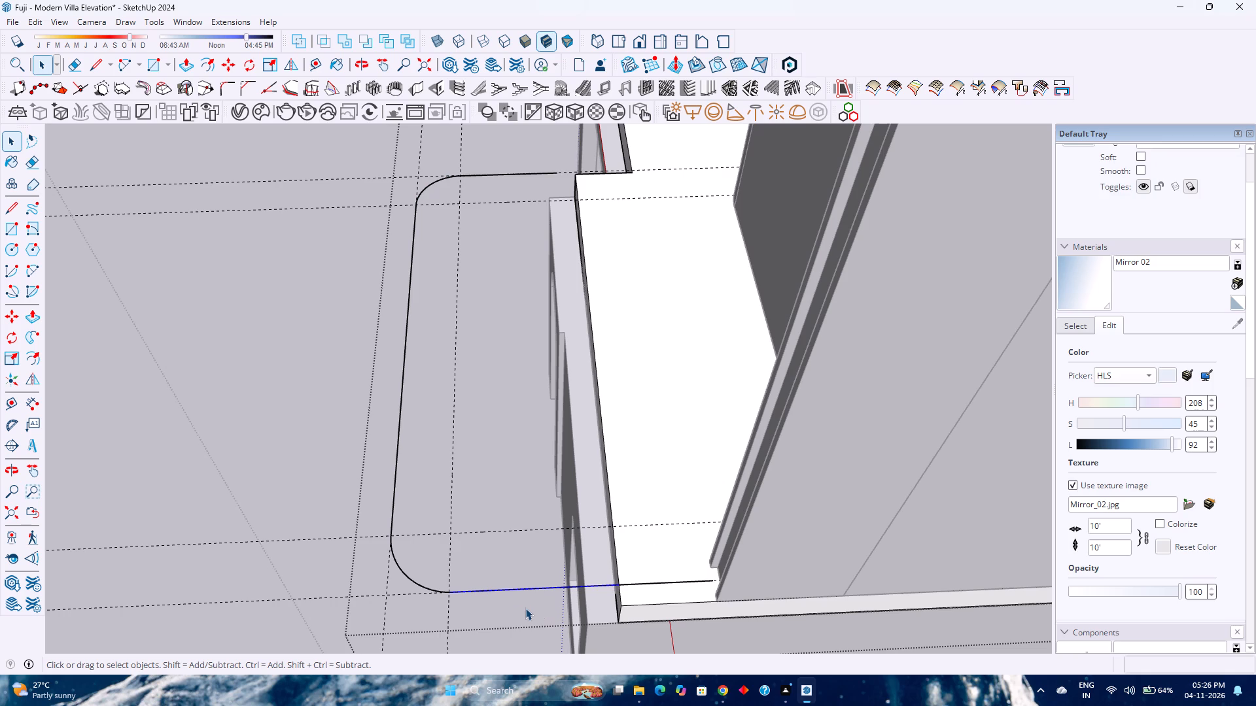
left_click(406, 573, "ctrl")
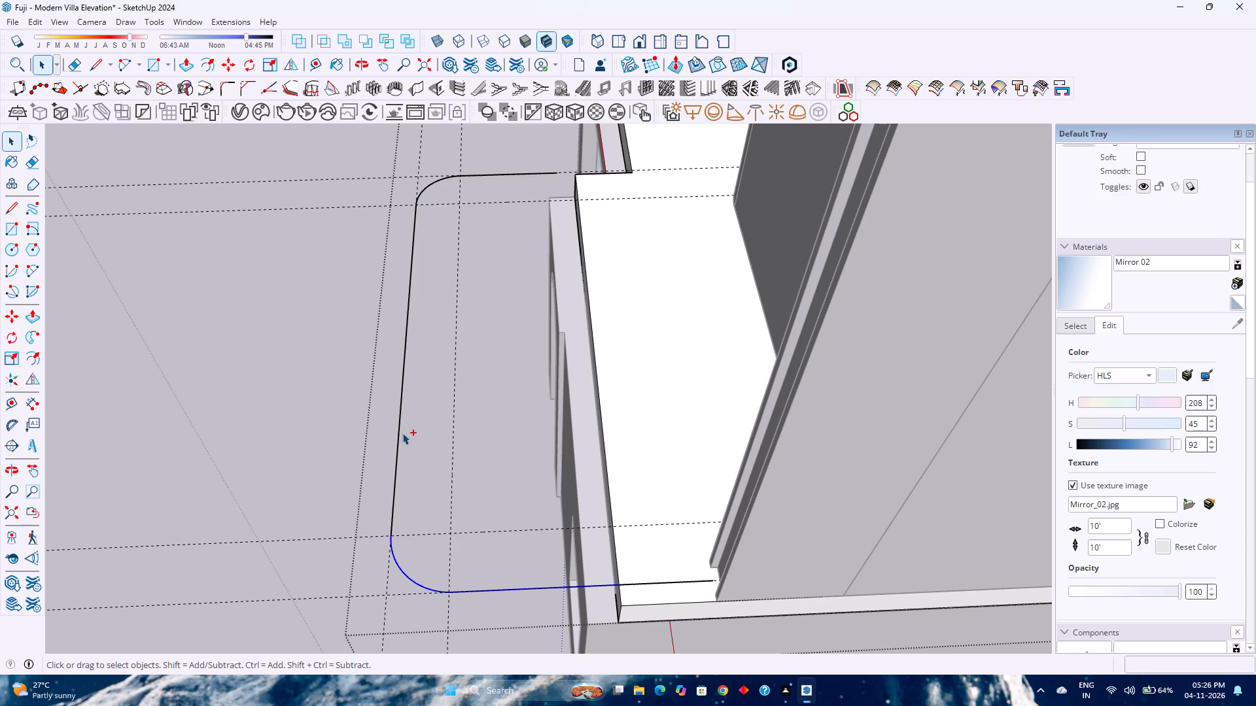
left_click(400, 429, "ctrl")
left_click(430, 184, "ctrl")
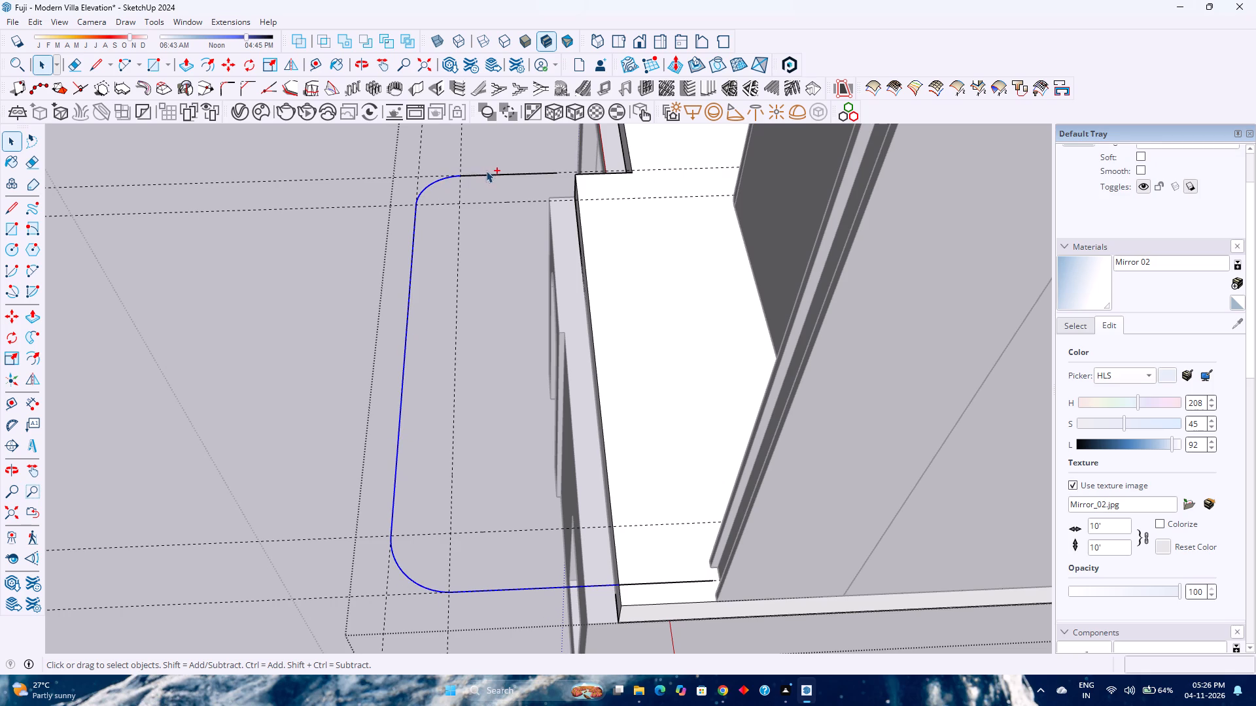
left_click(494, 175, "ctrl")
left_click(212, 60)
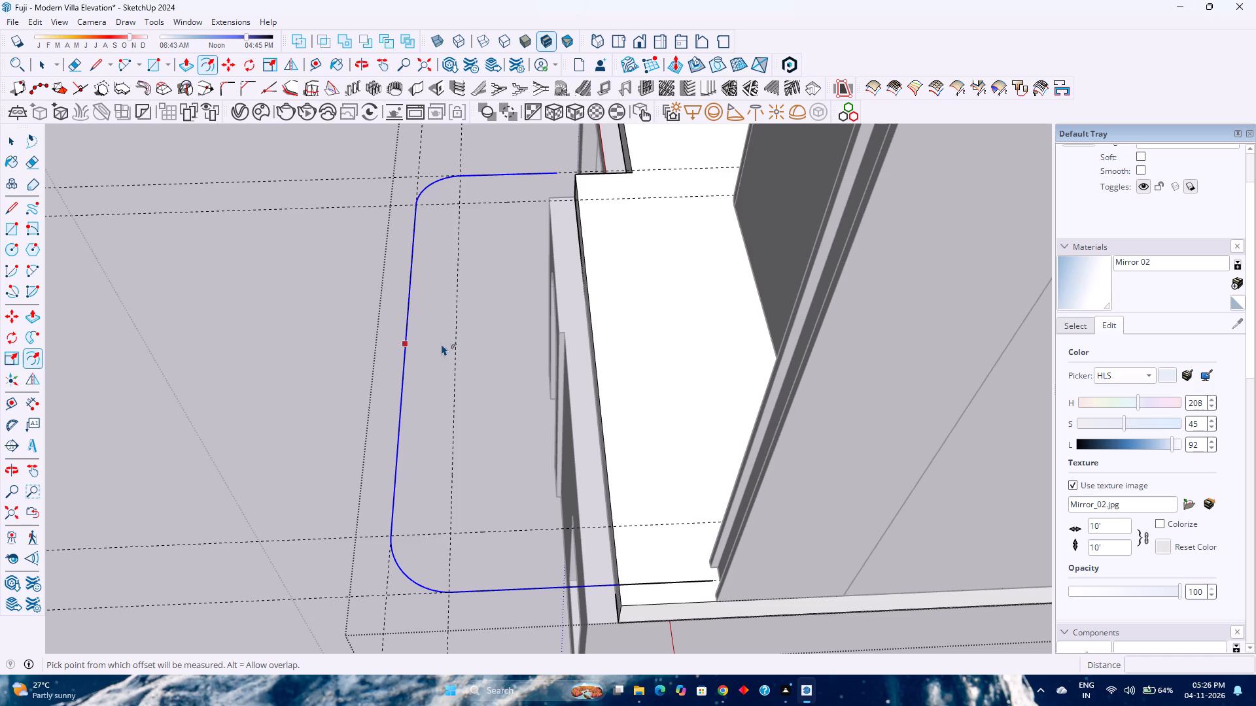
left_click(425, 347)
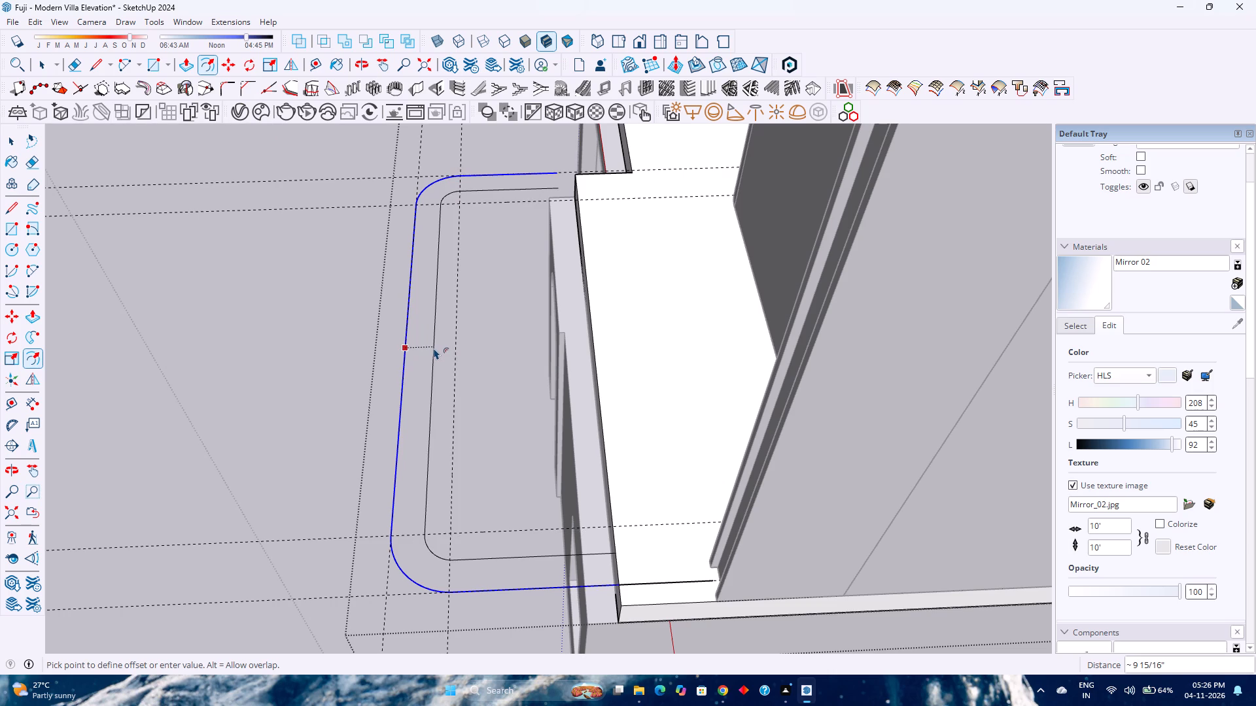
key("2")
key("Return")
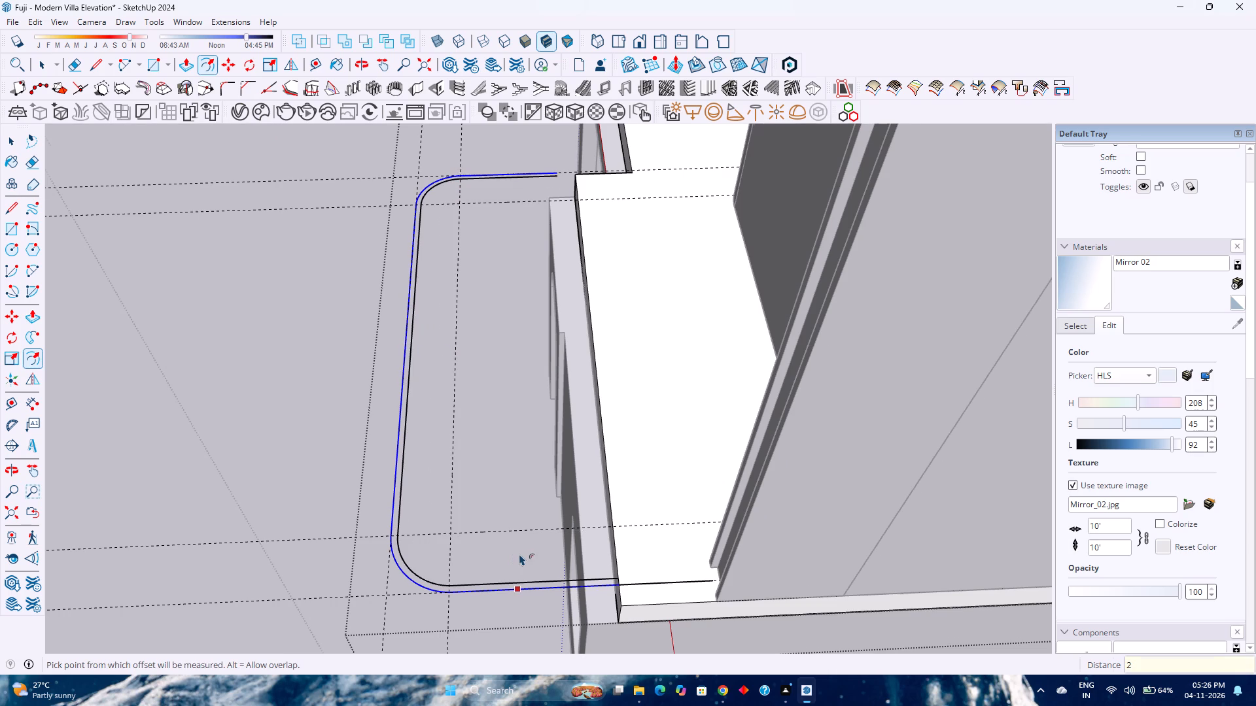
Extend the inner outline about 2' 3" across the slab toward the wall and close its end against the outer line.
middle_click_drag(524, 554, 590, 557)
middle_click(590, 557)
key("space")
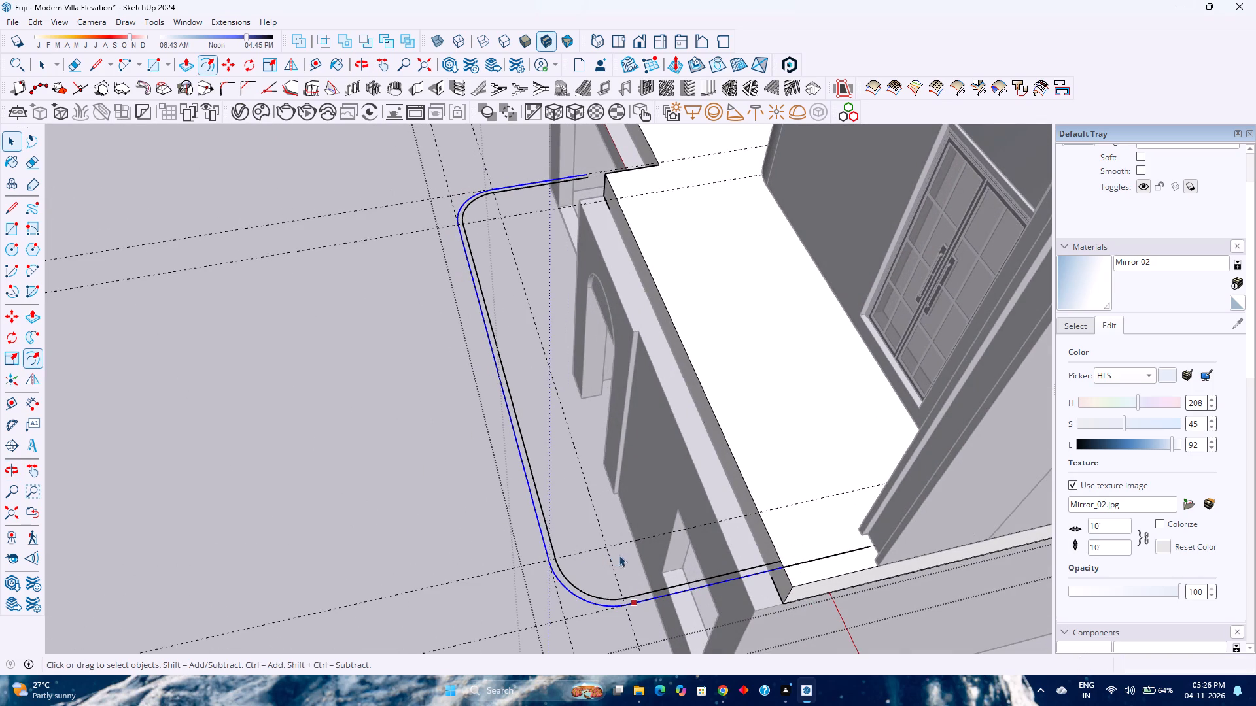
key("l")
left_click(783, 557)
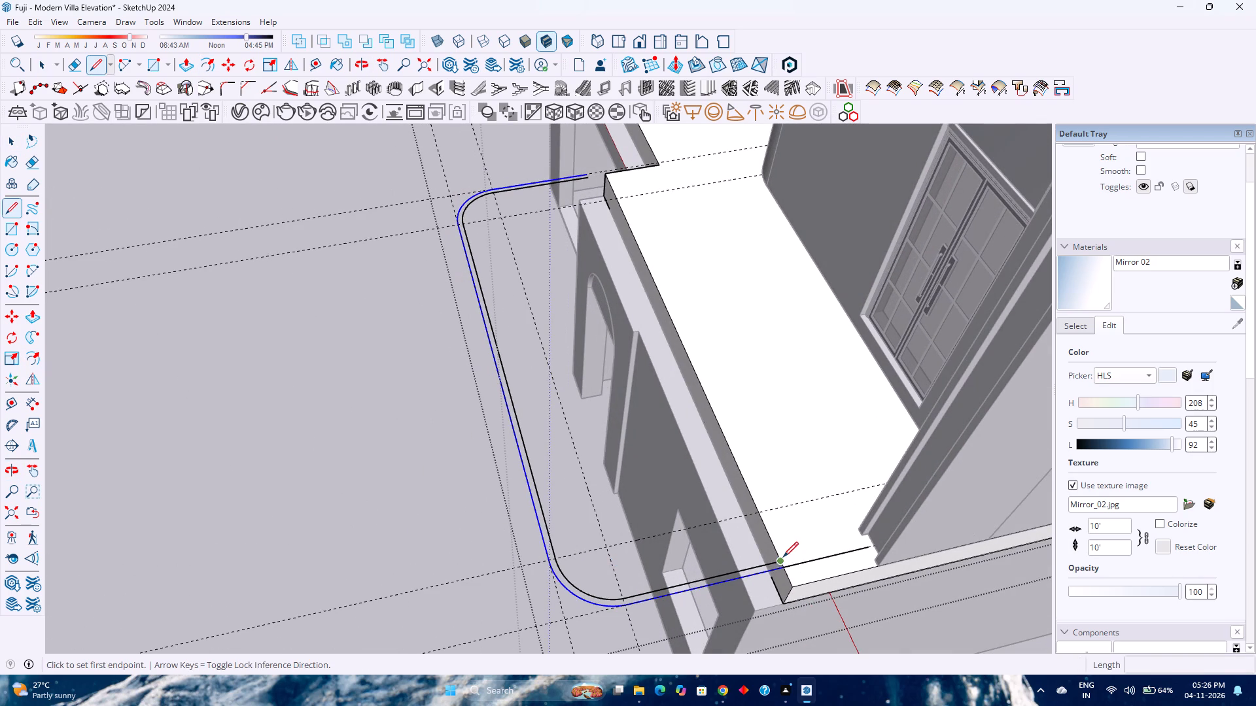
key("Left")
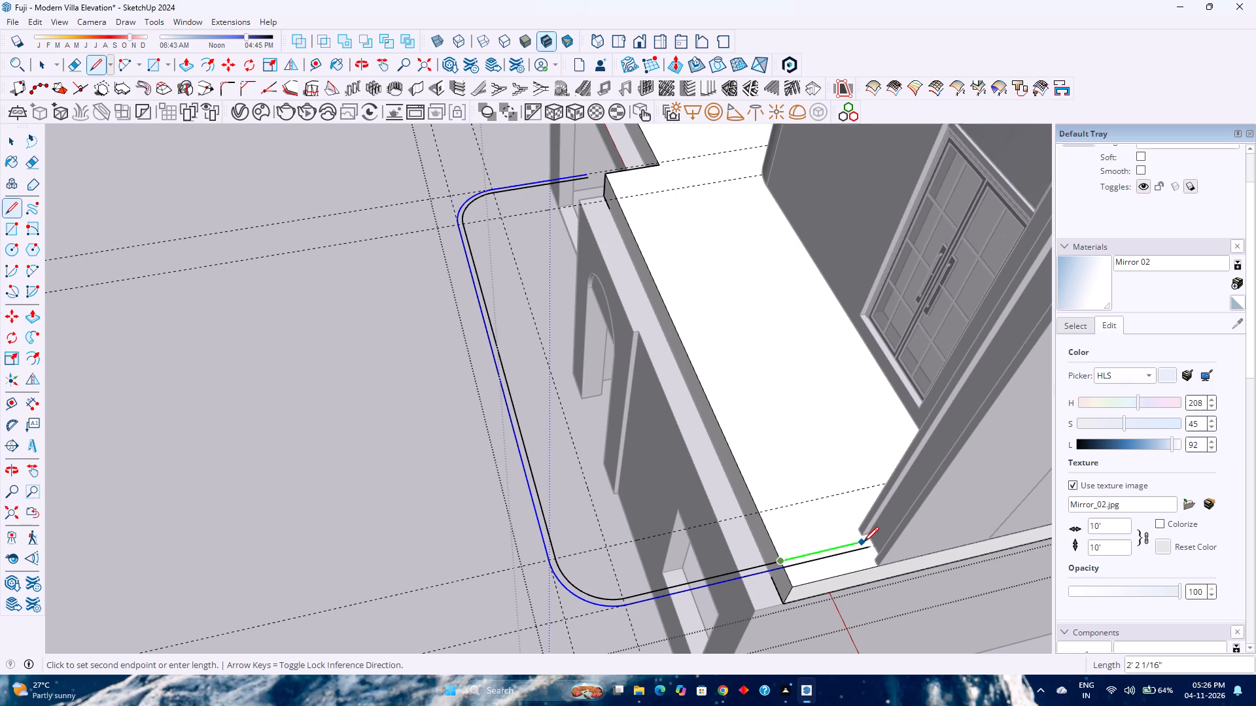
scroll(870, 540, "up", 3)
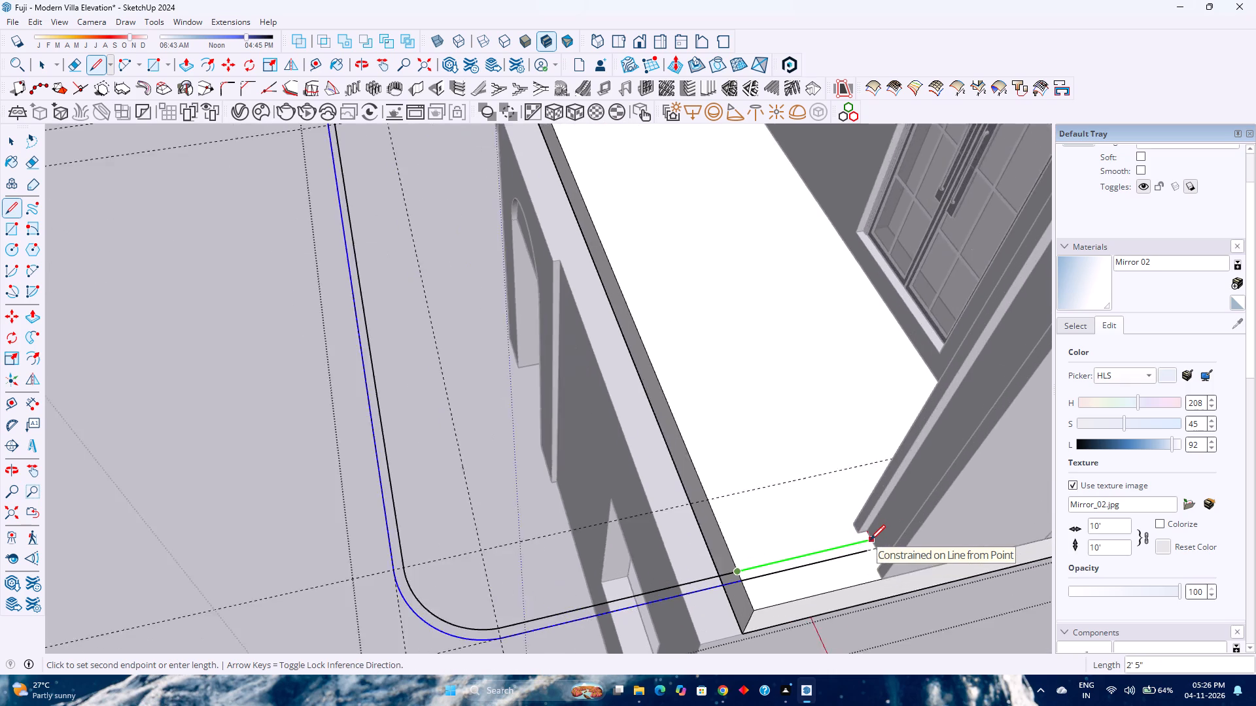
scroll(870, 540, "up", 8)
left_click(865, 559)
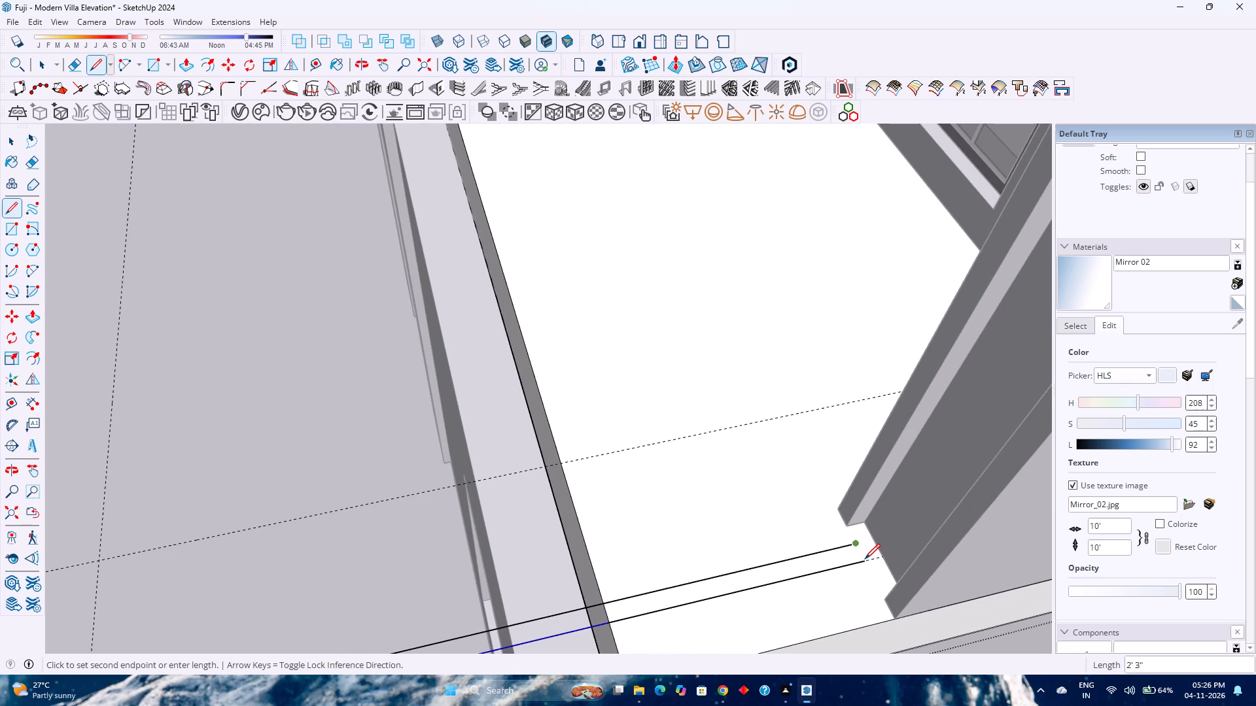
left_click(867, 563)
Close the open far end of the balcony strip with a 2" line between the inner and outer outlines.
scroll(850, 546, "down", 13)
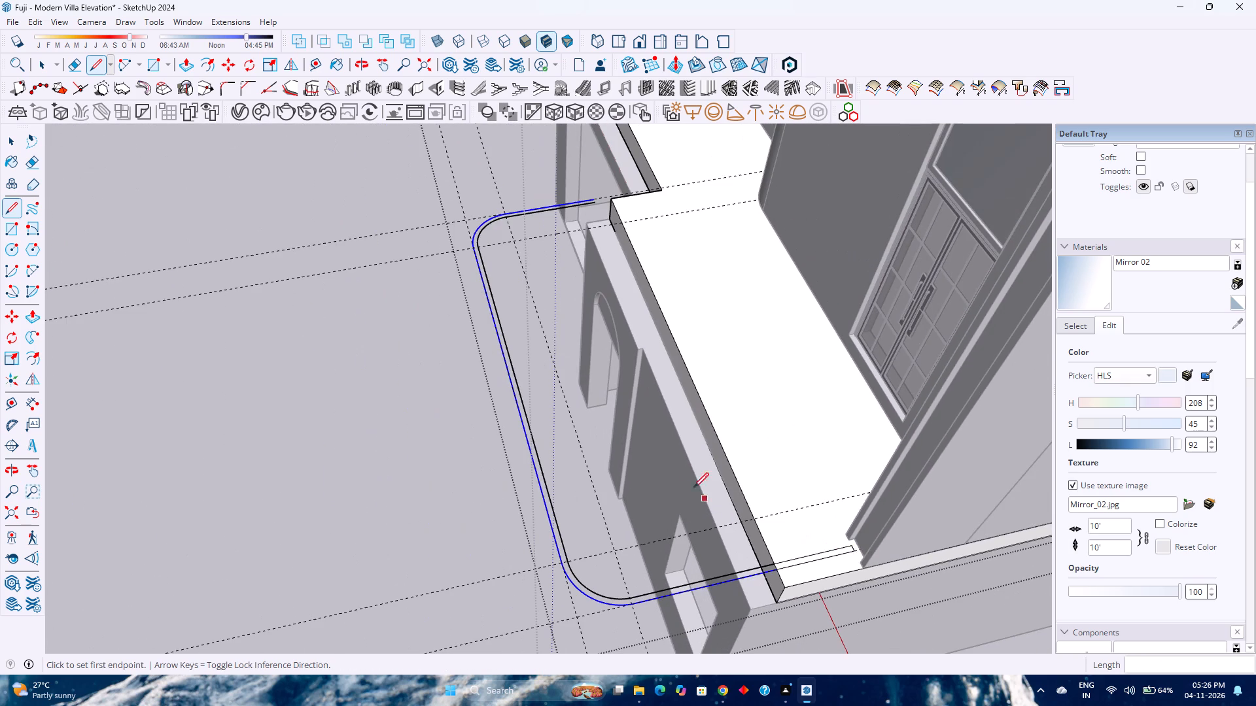
scroll(650, 249, "up", 3)
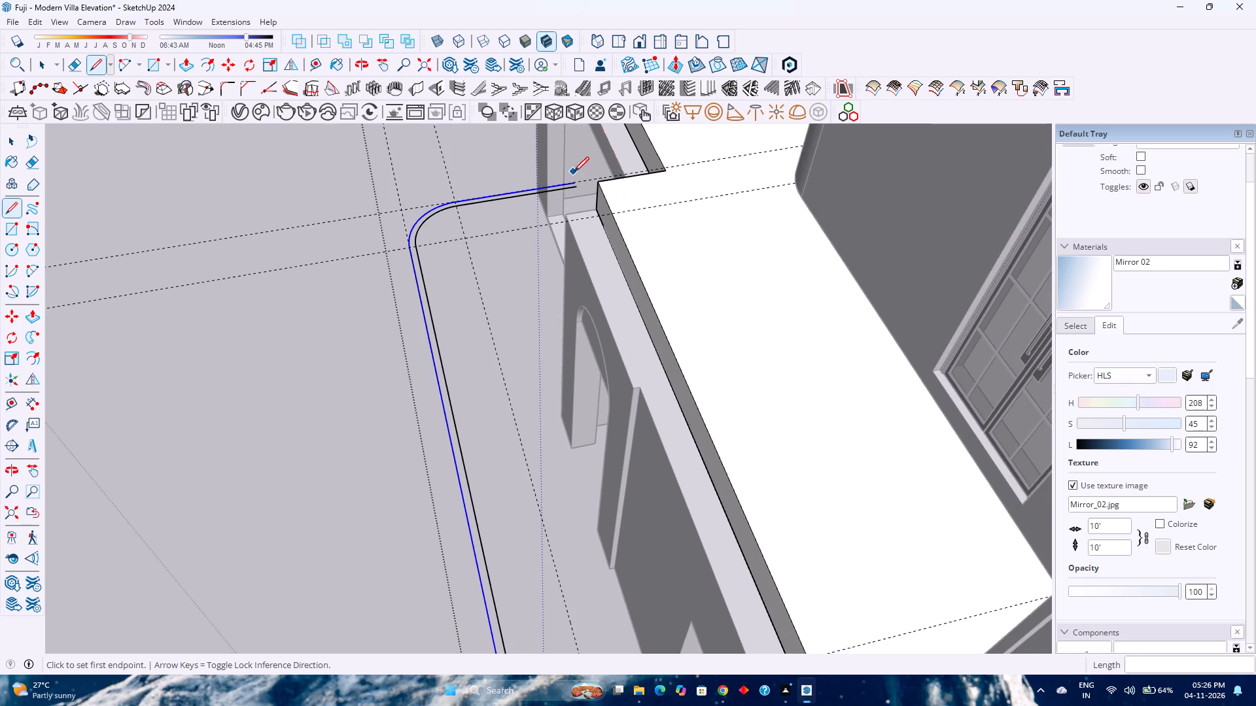
left_click(578, 187)
scroll(574, 178, "up", 1)
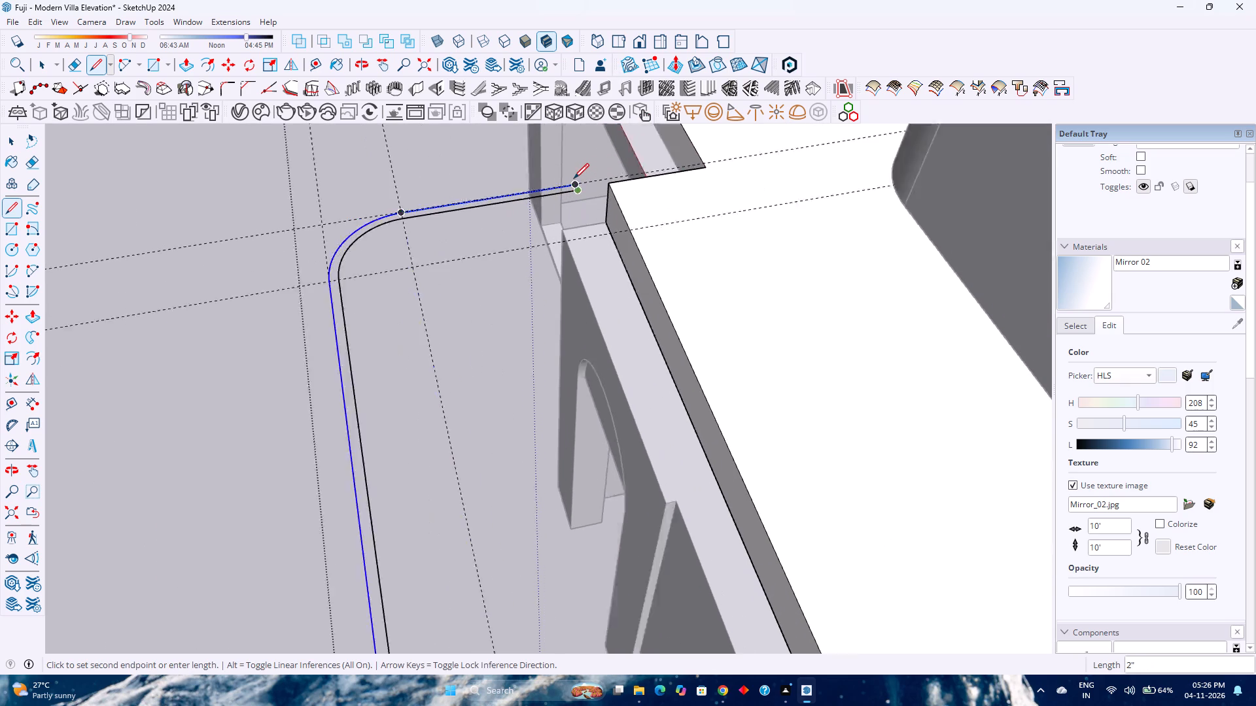
scroll(574, 178, "up", 4)
left_click(575, 190)
scroll(574, 188, "down", 4)
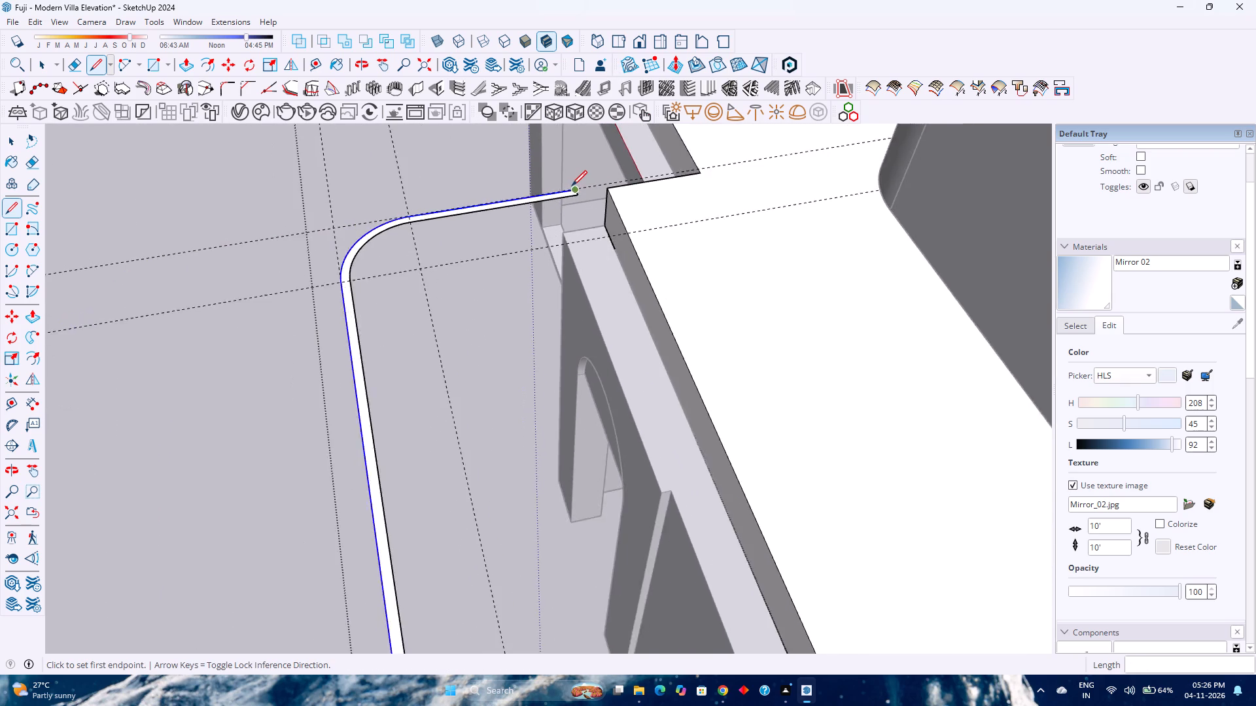
scroll(572, 186, "down", 7)
key("space")
Copy the whole balcony strip, including its part over the slab, 20' along the red axis, clear of the building.
scroll(661, 447, "up", 3)
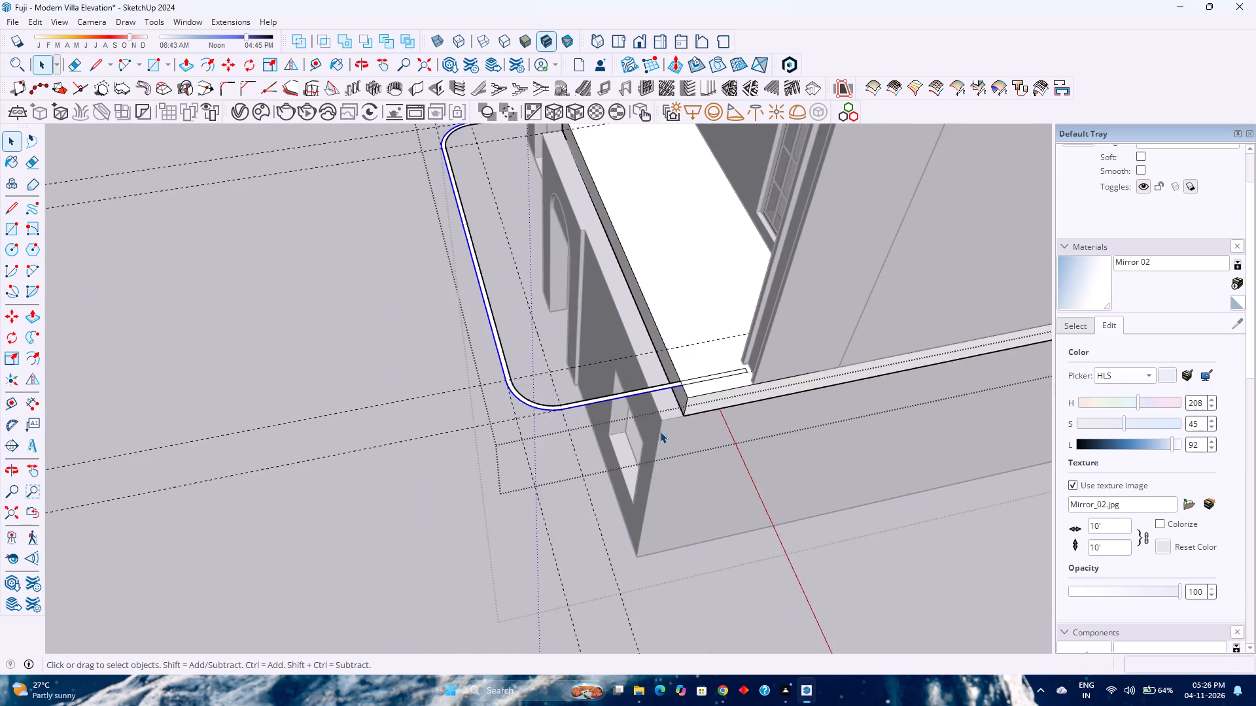
scroll(660, 431, "up", 10)
left_click(710, 362, "ctrl")
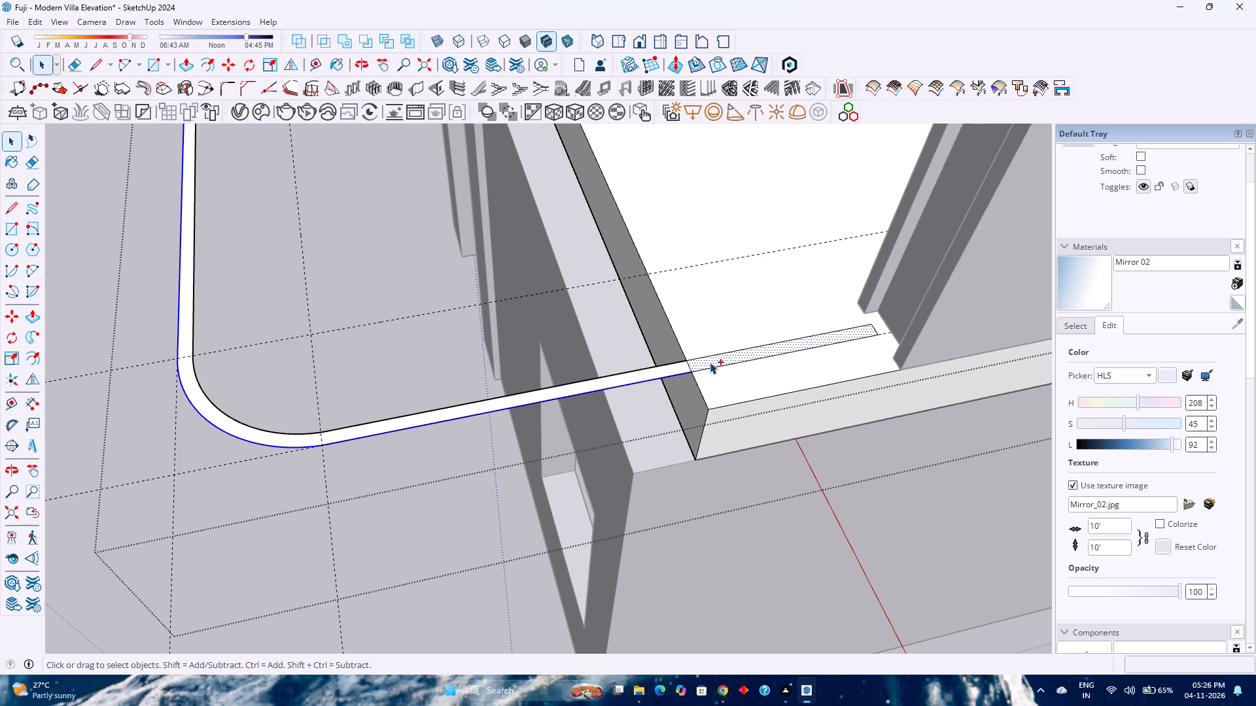
left_click(710, 362, "ctrl")
double_click(662, 370, "ctrl")
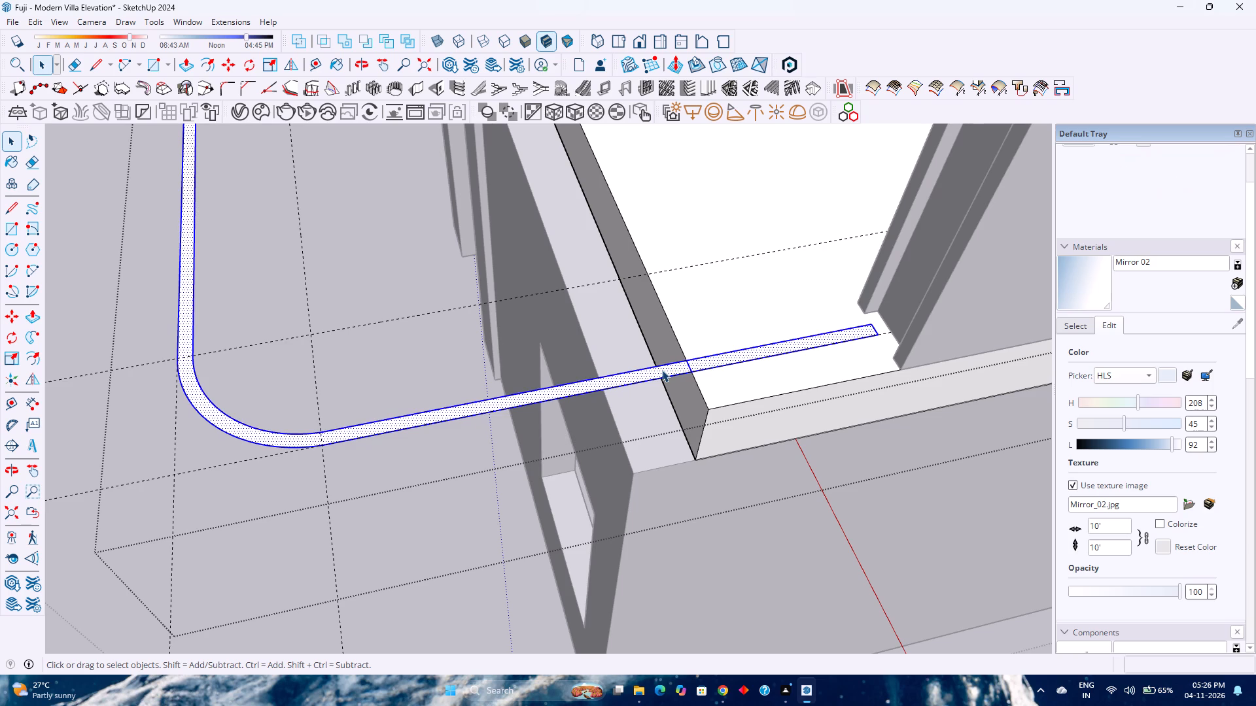
key("m")
left_click(875, 334)
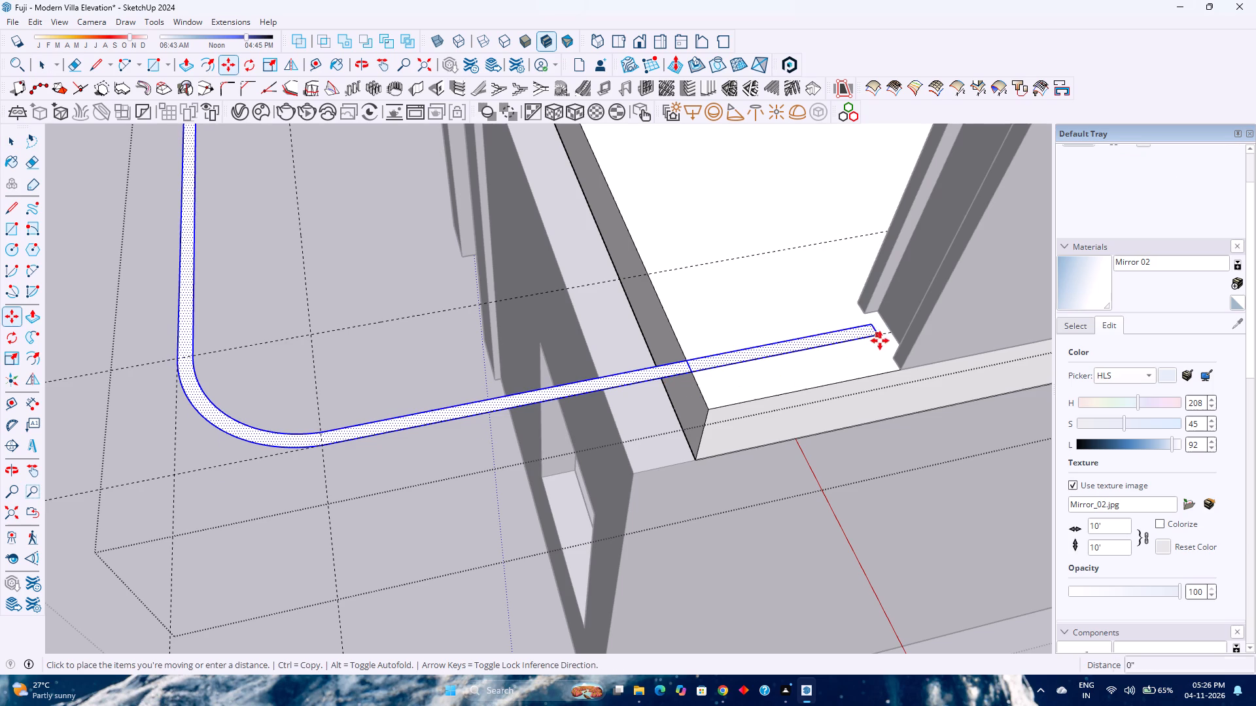
scroll(924, 420, "down", 14)
middle_click_drag(938, 450, 822, 388, "shift")
middle_click(822, 388, "shift")
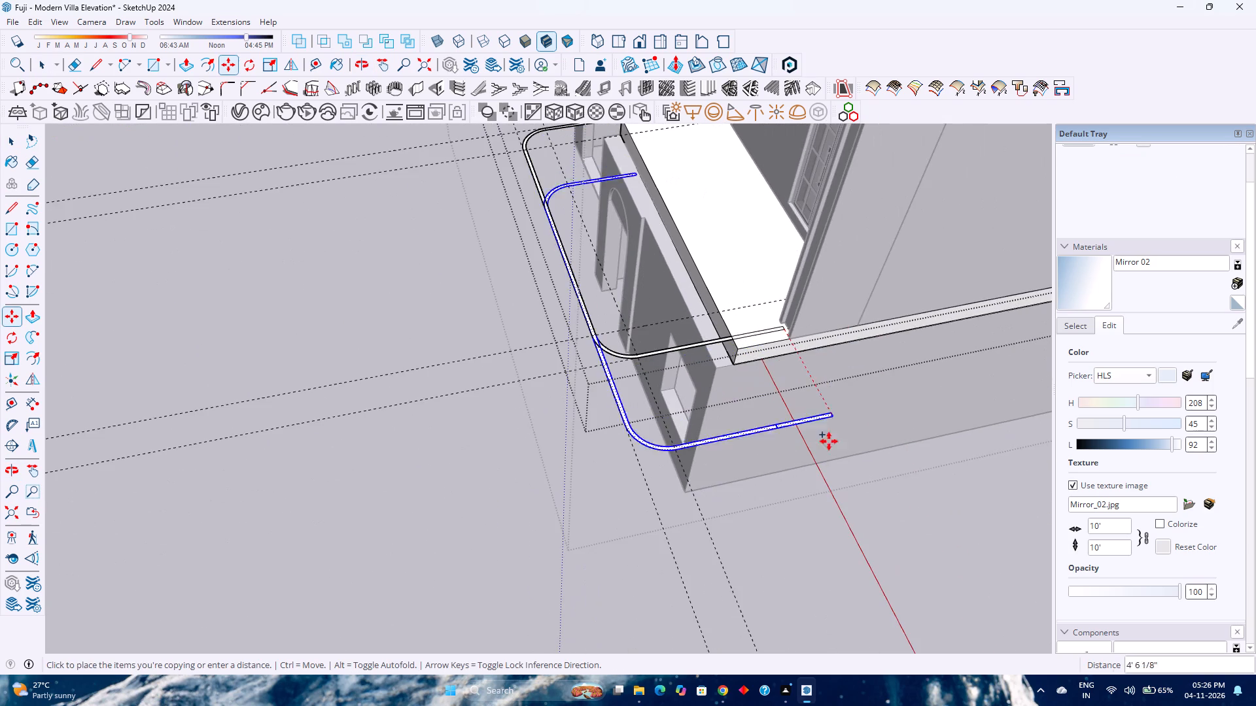
scroll(890, 532, "down", 4)
middle_click_drag(884, 535, 812, 439, "shift")
middle_click(812, 438, "shift")
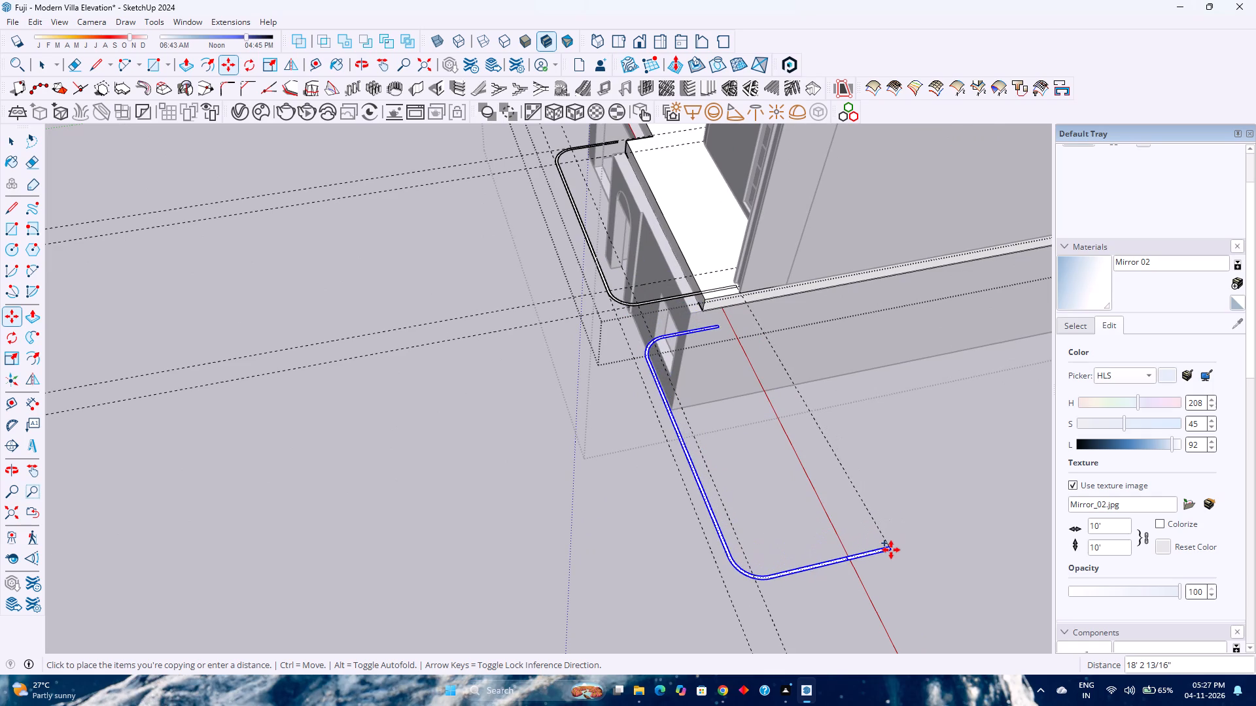
key("Right")
type("20'")
key("Return")
Make the copied strip a group.
right_click(851, 593)
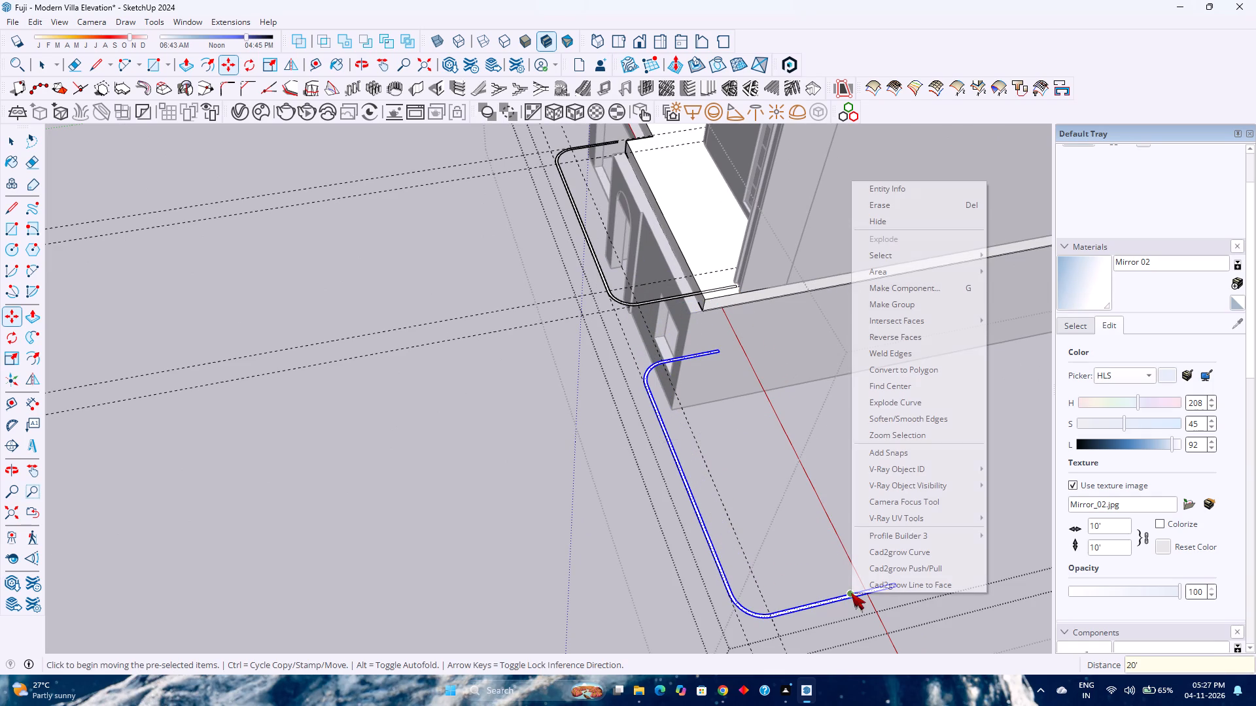
left_click(884, 299)
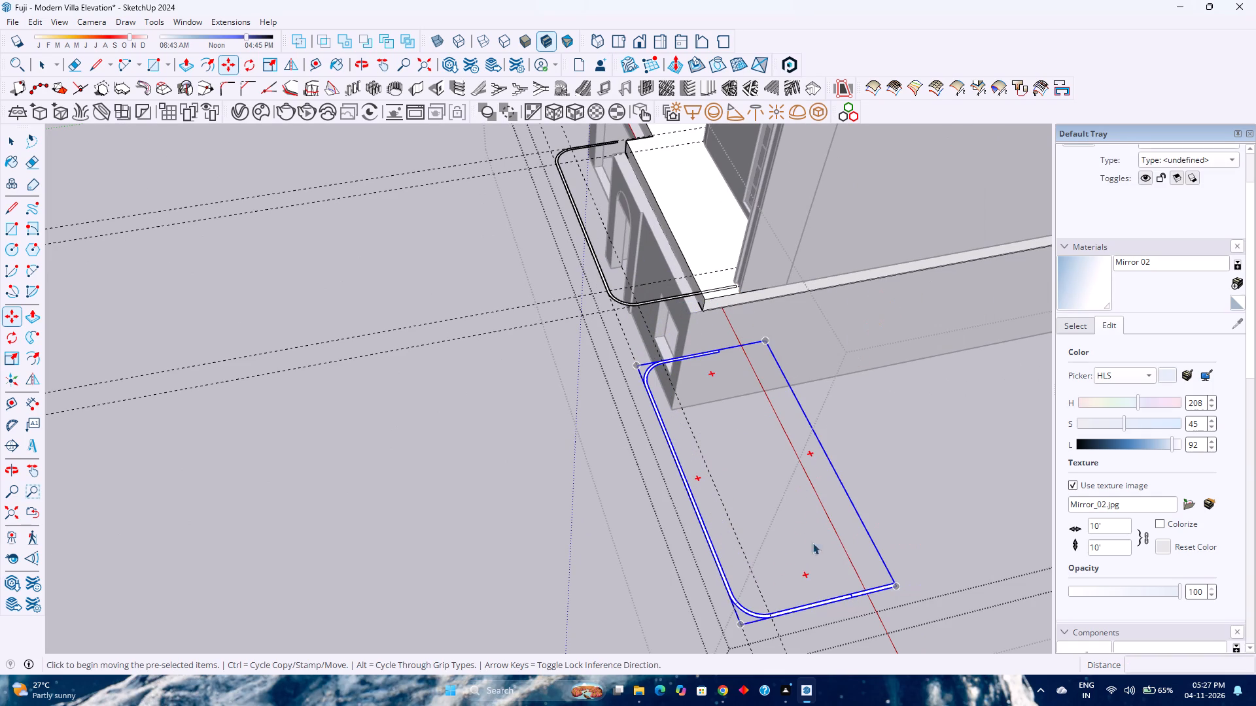
Inside the group, delete the short edge dividing the strip's straight side so it forms one continuous face.
key("space")
scroll(826, 622, "up", 3)
double_click(825, 594)
scroll(825, 594, "up", 4)
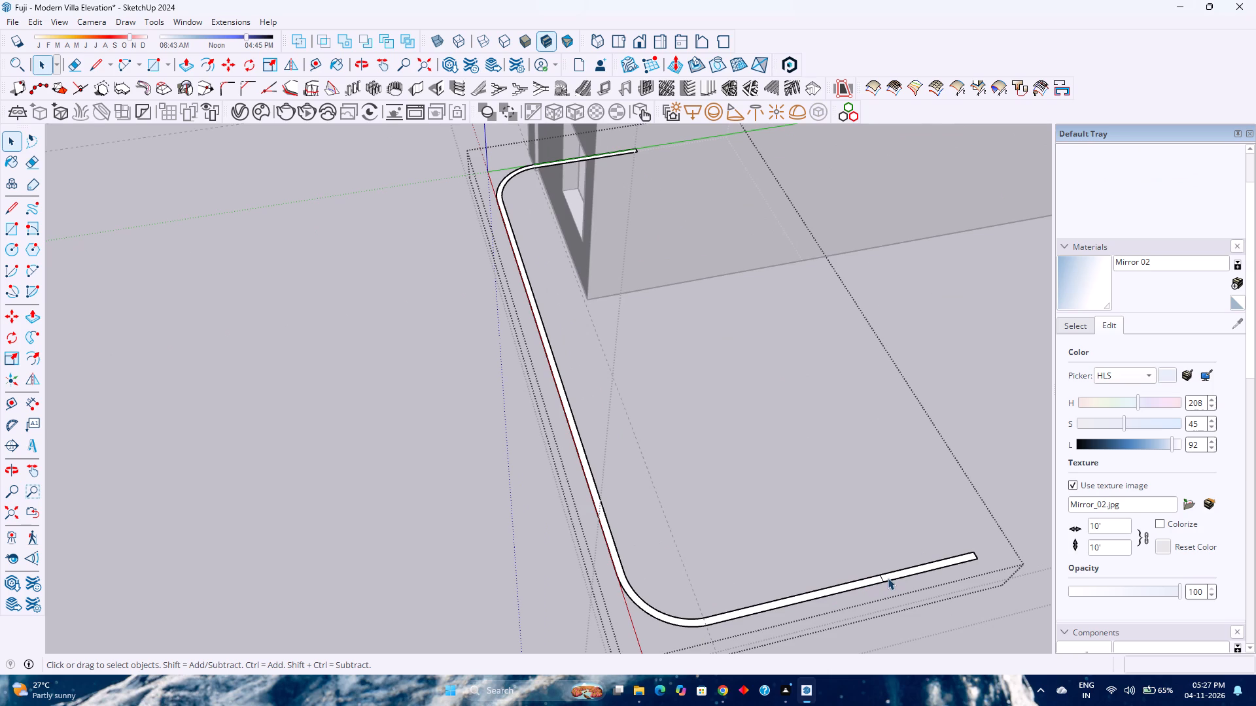
scroll(882, 577, "up", 8)
left_click(881, 579)
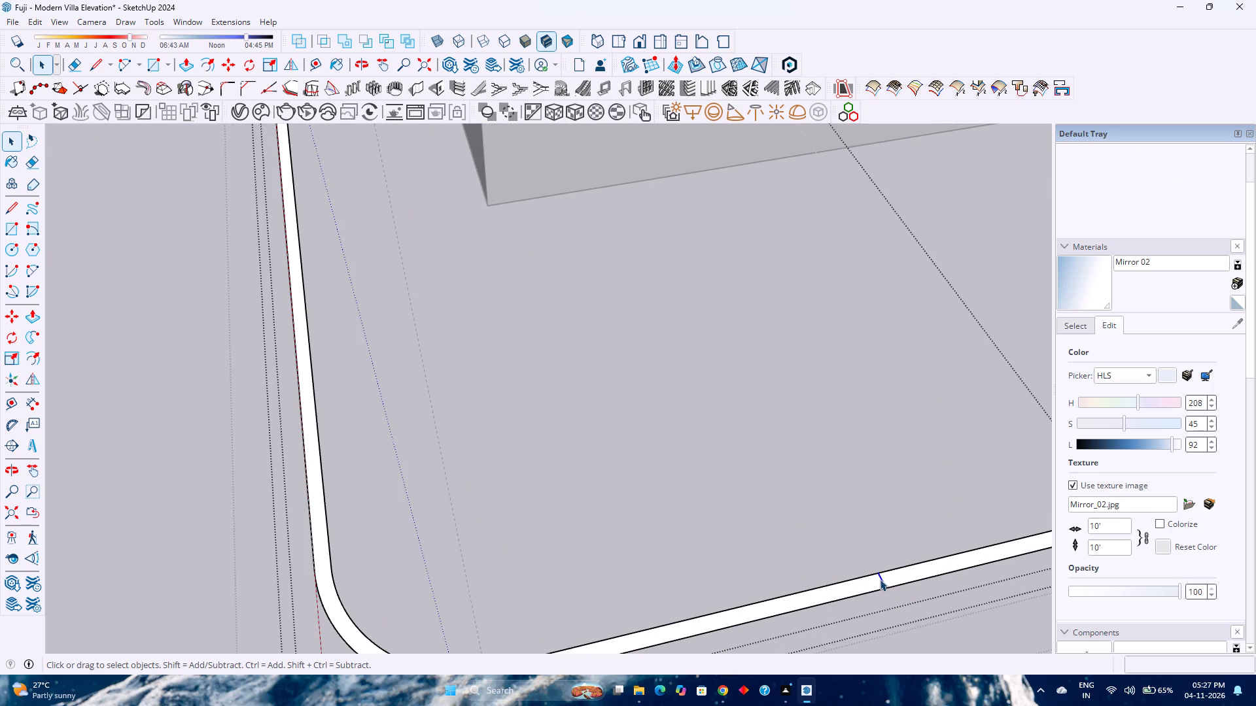
key("Delete")
left_click(882, 573)
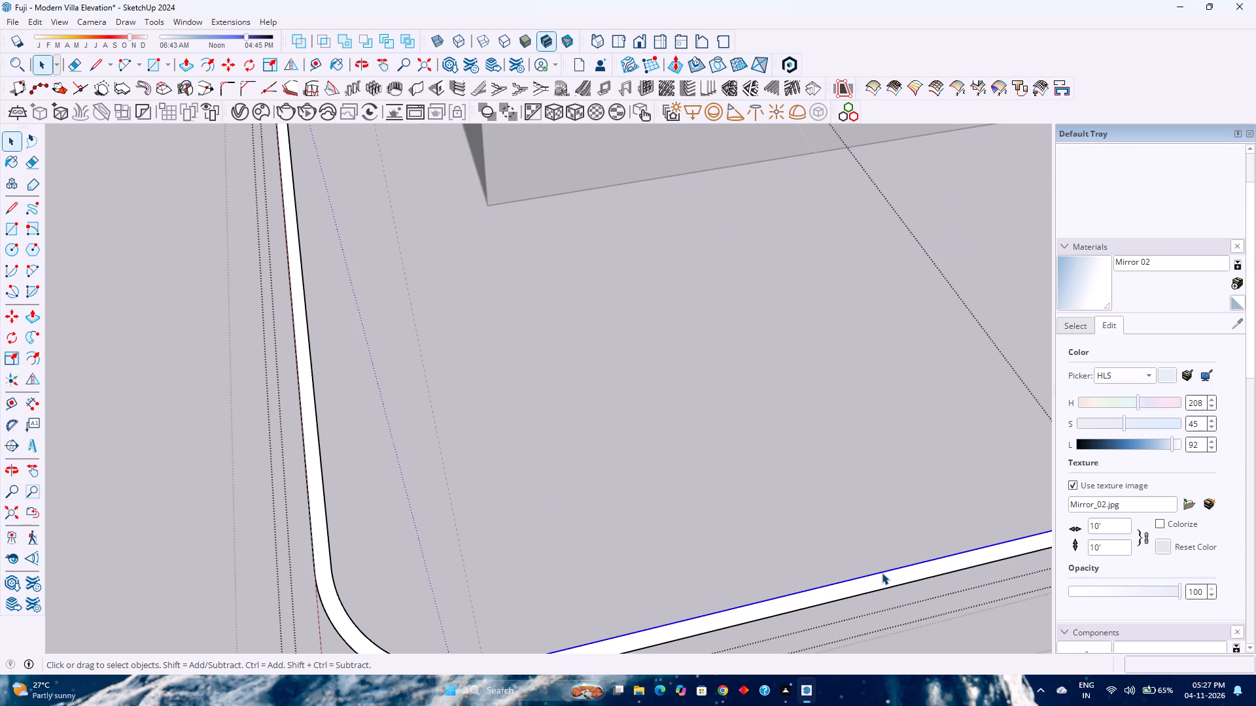
scroll(882, 573, "down", 4)
left_click(894, 581)
scroll(893, 580, "down", 2)
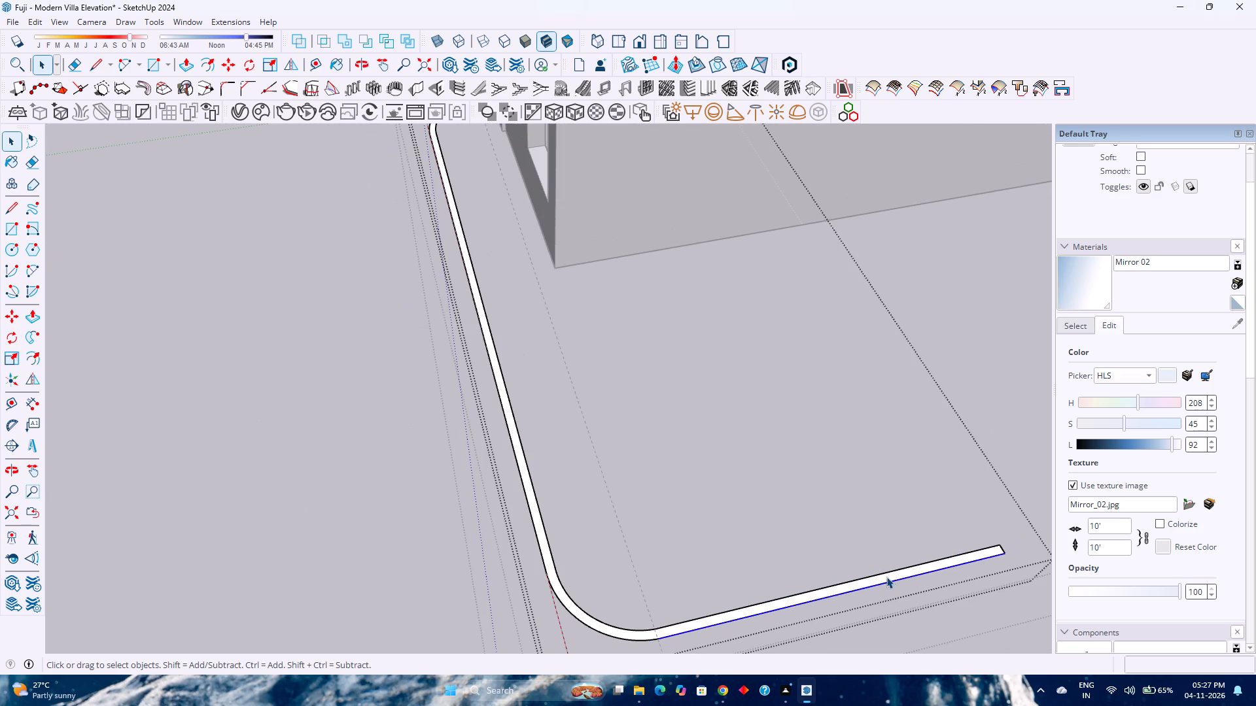
Push/pull the curved strip face up by 2" to form a solid rail.
key("p")
left_click(875, 579)
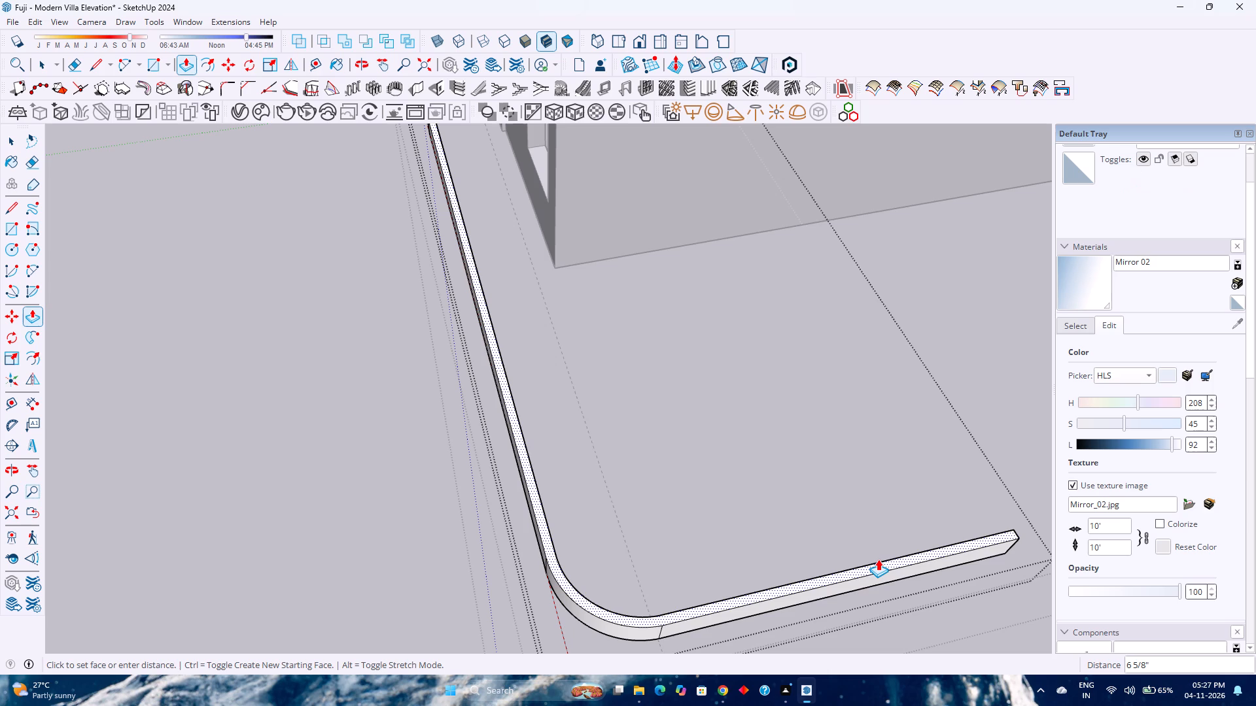
key("2")
key("Return")
scroll(838, 589, "down", 7)
key("space")
Copy the entire curved rail 3' straight up along the blue axis within the group.
scroll(830, 570, "down", 2)
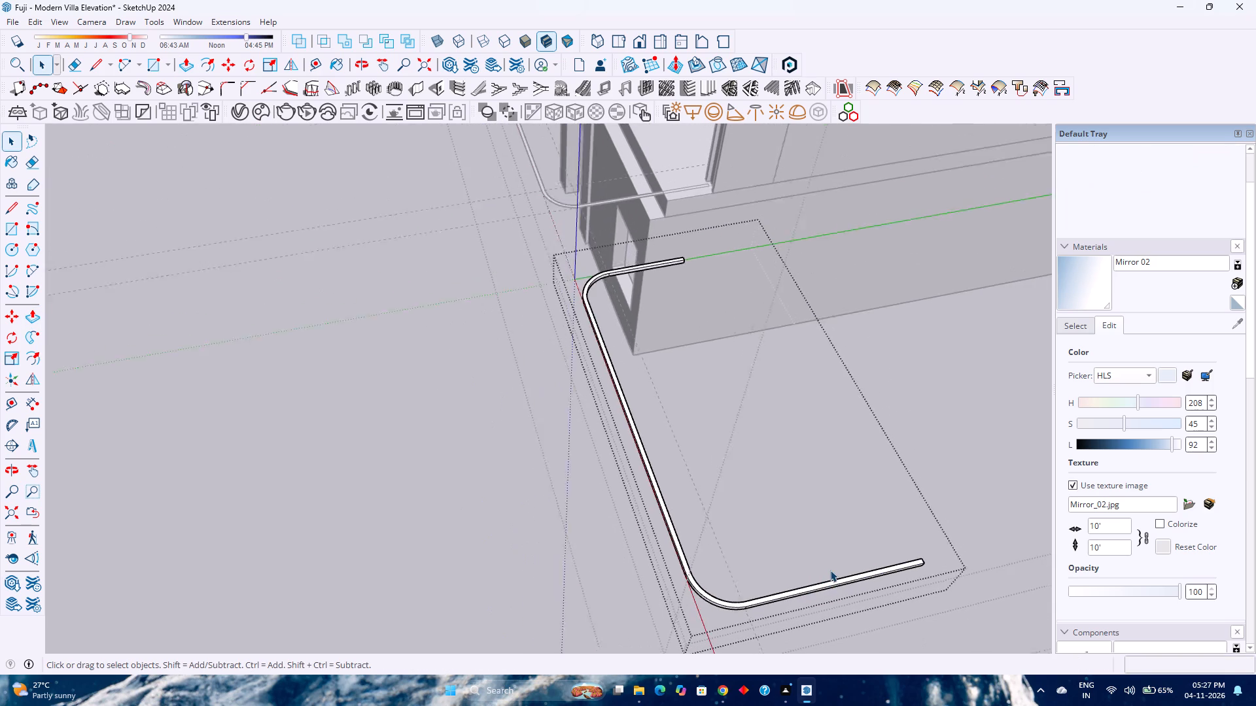
scroll(830, 570, "down", 2)
scroll(753, 492, "up", 1, "shift")
middle_click_drag(750, 492, 724, 500, "shift")
middle_click_drag(717, 502, 612, 521, "shift")
middle_click_drag(606, 522, 601, 523, "shift")
middle_click(574, 532)
middle_click_drag(580, 530, 597, 520)
middle_click_drag(622, 505, 654, 482)
middle_click(657, 480)
scroll(676, 468, "down", 4)
middle_click_drag(602, 547, 650, 482, "shift")
middle_click(654, 477, "shift")
scroll(653, 558, "up", 15)
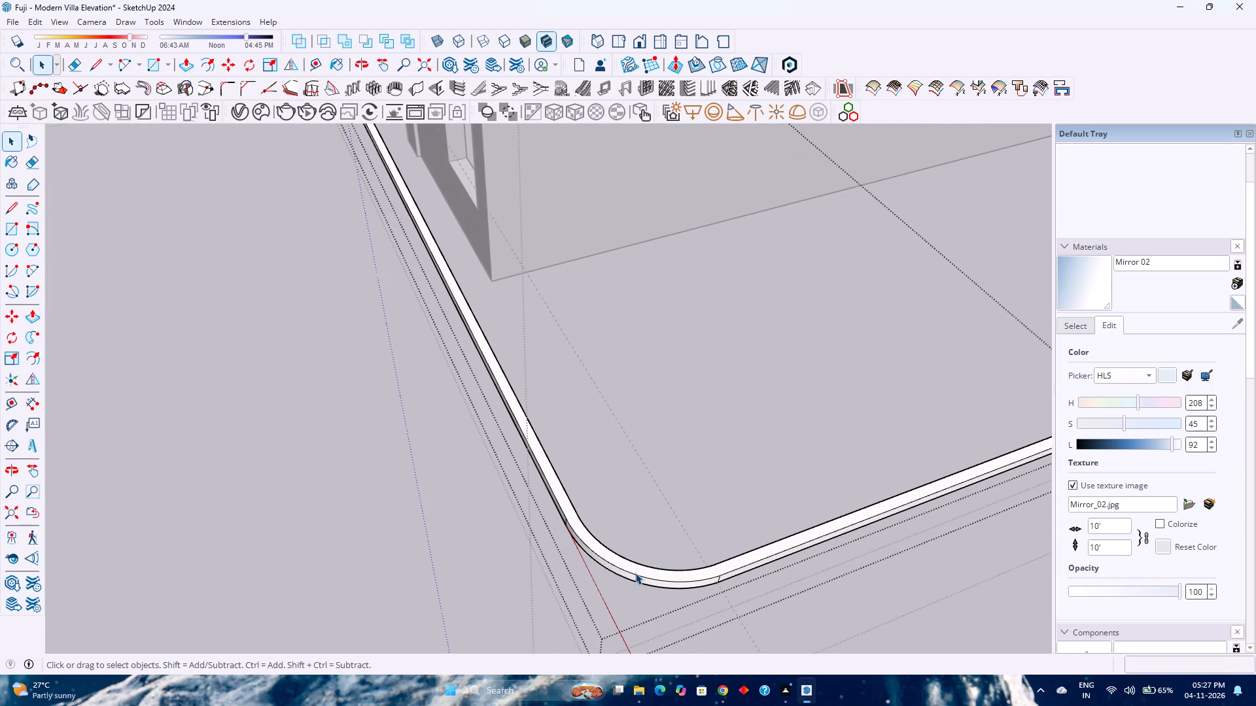
triple_click(635, 569)
scroll(635, 569, "down", 4)
key("m")
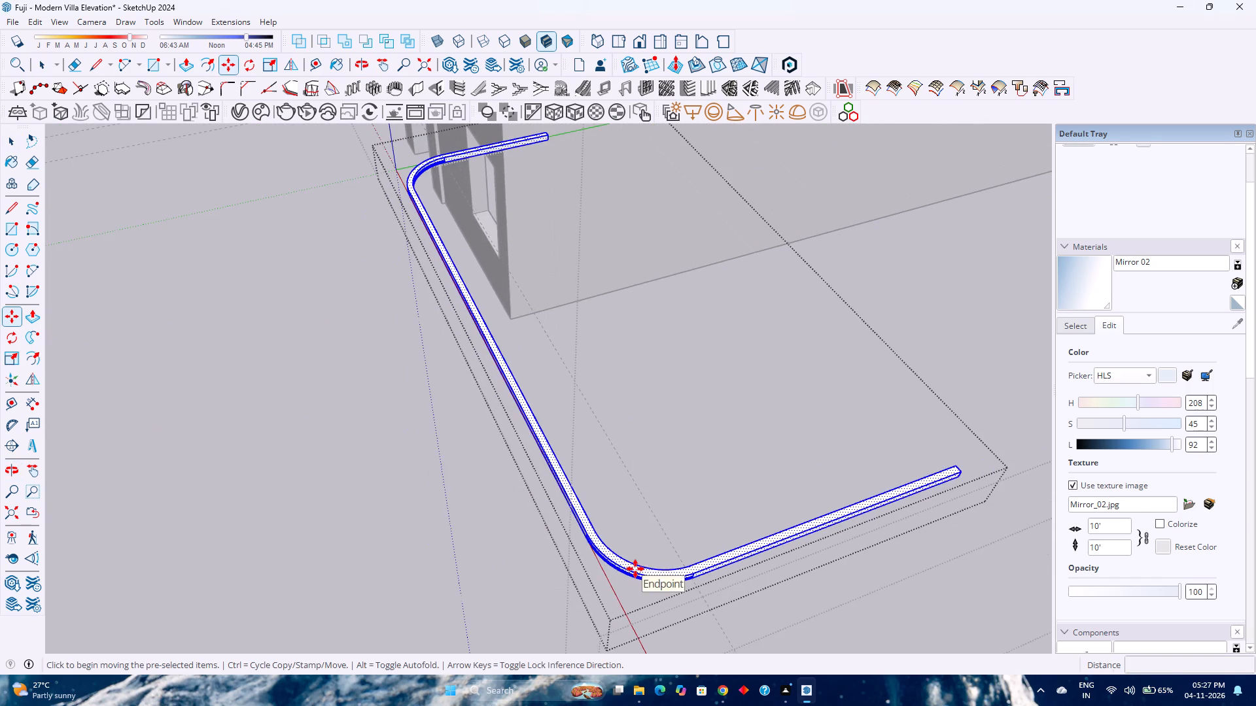
scroll(635, 569, "down", 5)
middle_click(684, 550, "shift")
middle_click_drag(684, 550, 508, 615, "shift")
middle_click(508, 615, "shift")
middle_click(506, 616, "shift")
middle_click(505, 617, "shift")
scroll(598, 332, "down", 5)
scroll(599, 338, "up", 1)
scroll(607, 329, "down", 3)
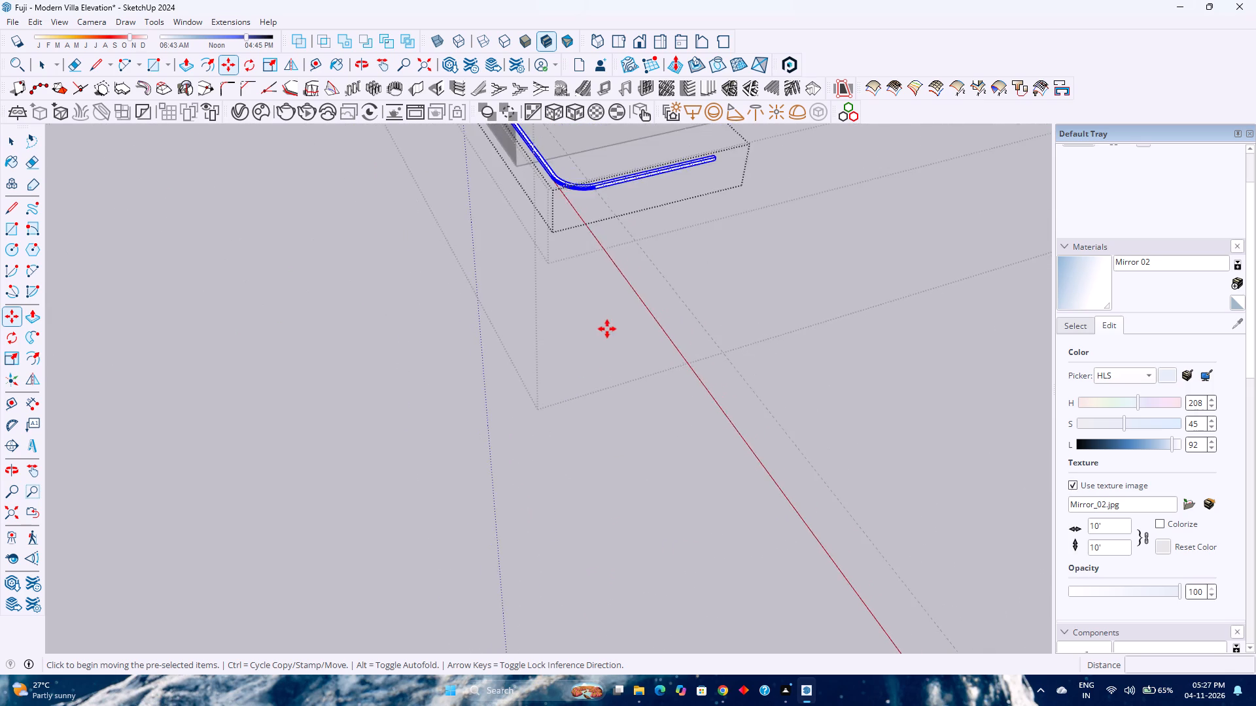
middle_click_drag(621, 266, 509, 588, "shift")
scroll(601, 516, "up", 4)
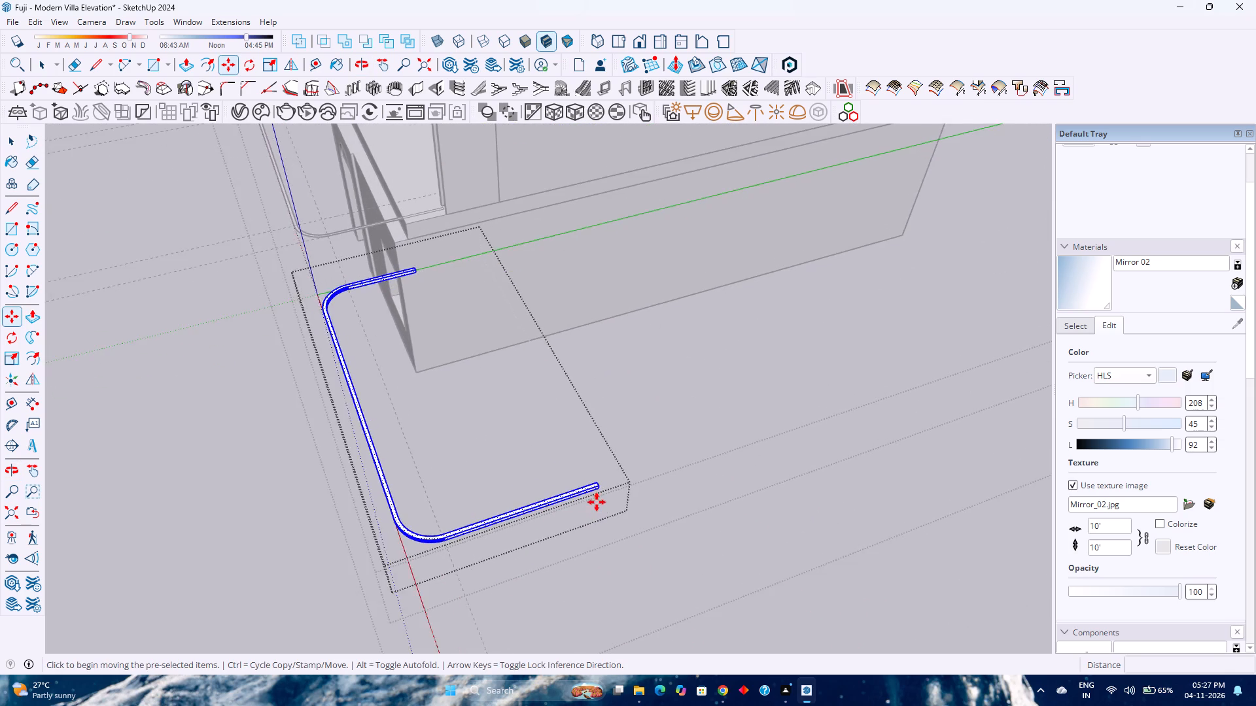
scroll(597, 502, "up", 16)
left_click(599, 471)
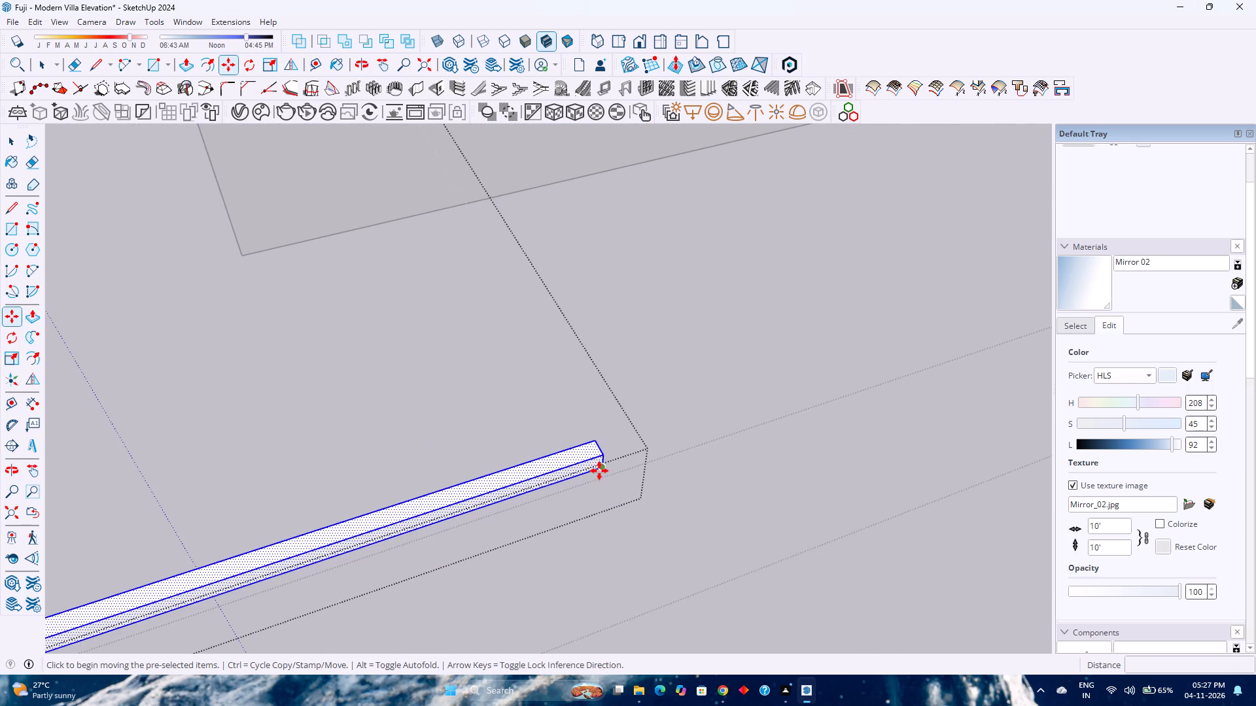
key("Up")
type("3'")
key("Return")
key("space")
Offset the top face of the lower rail inward by 0.75".
scroll(565, 452, "down", 1)
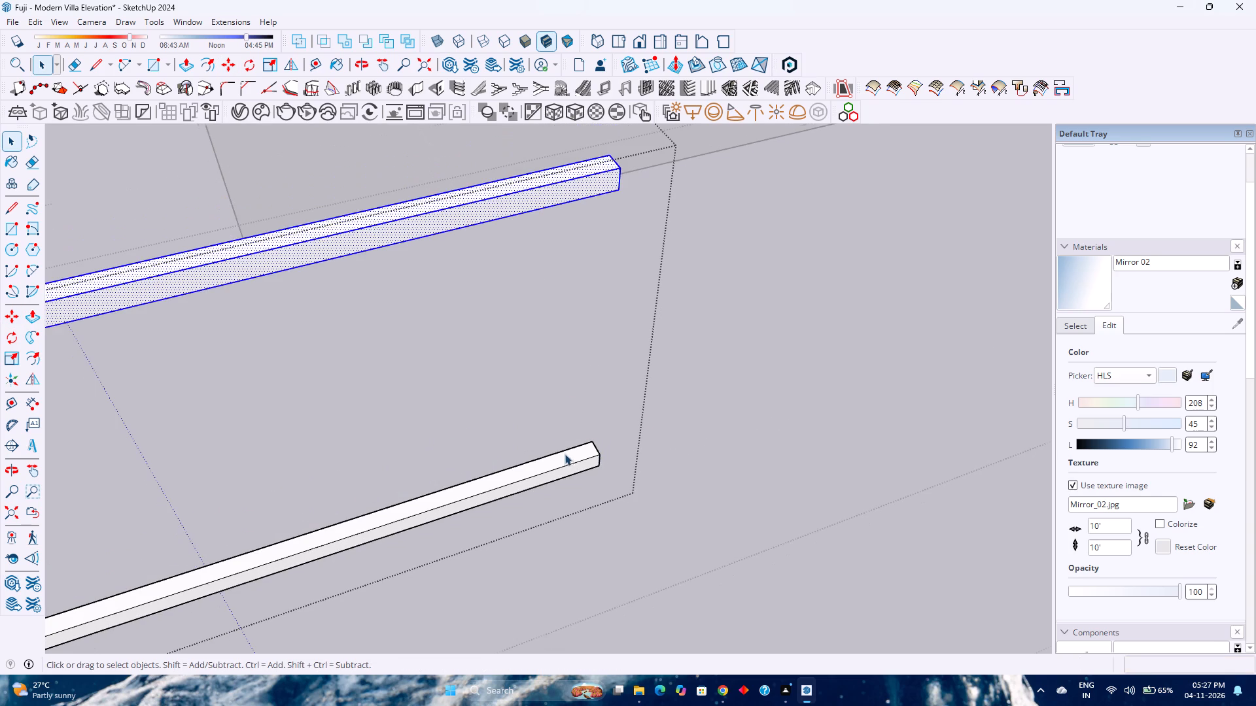
left_click(565, 457)
scroll(565, 457, "up", 2)
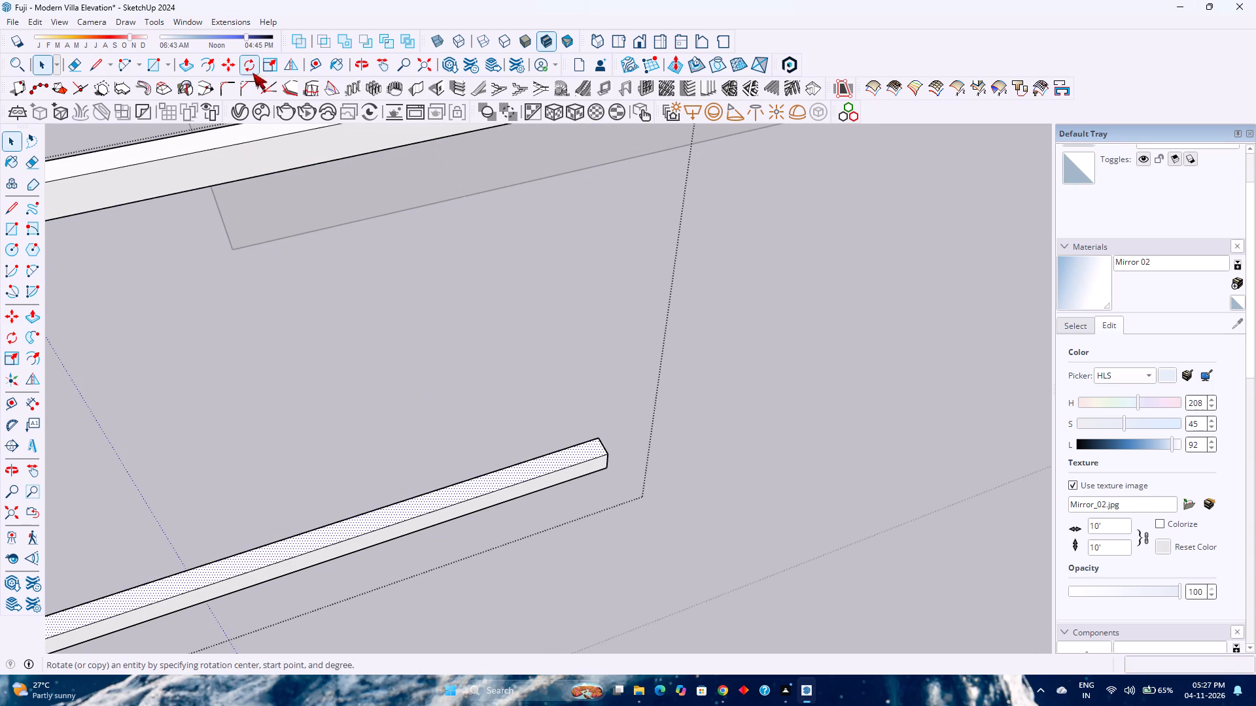
left_click(205, 65)
left_click(457, 487)
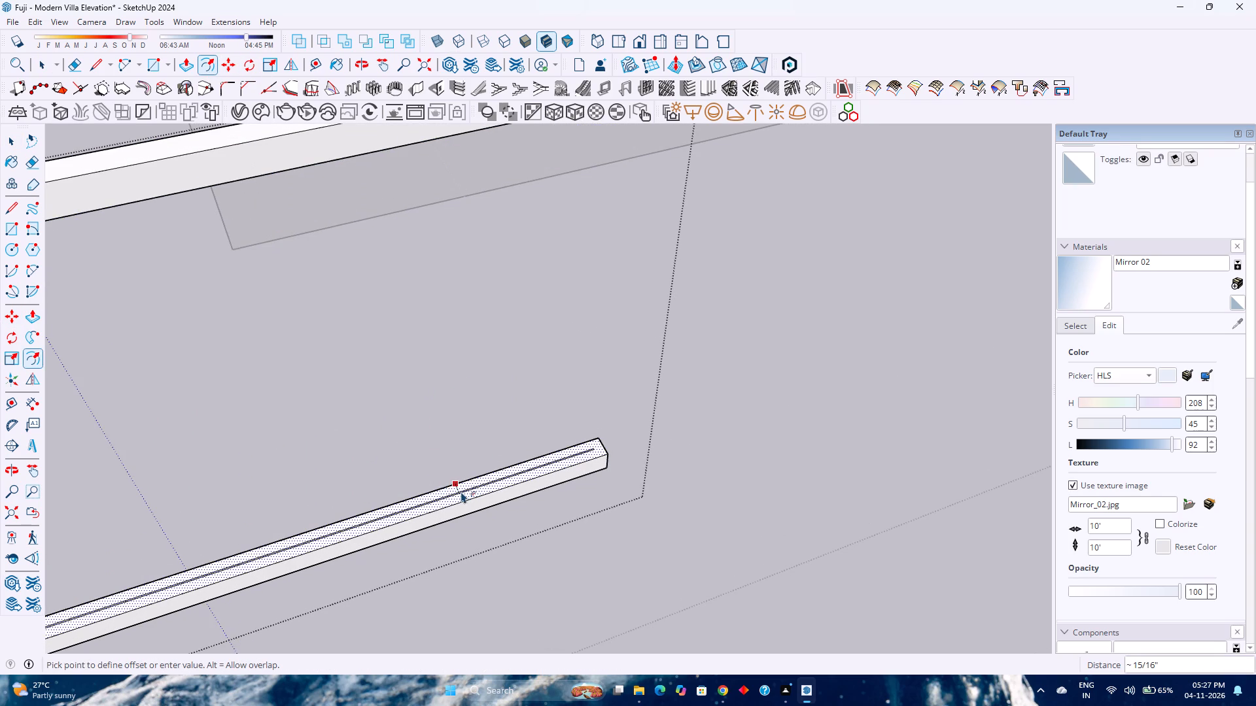
scroll(461, 487, "up", 13)
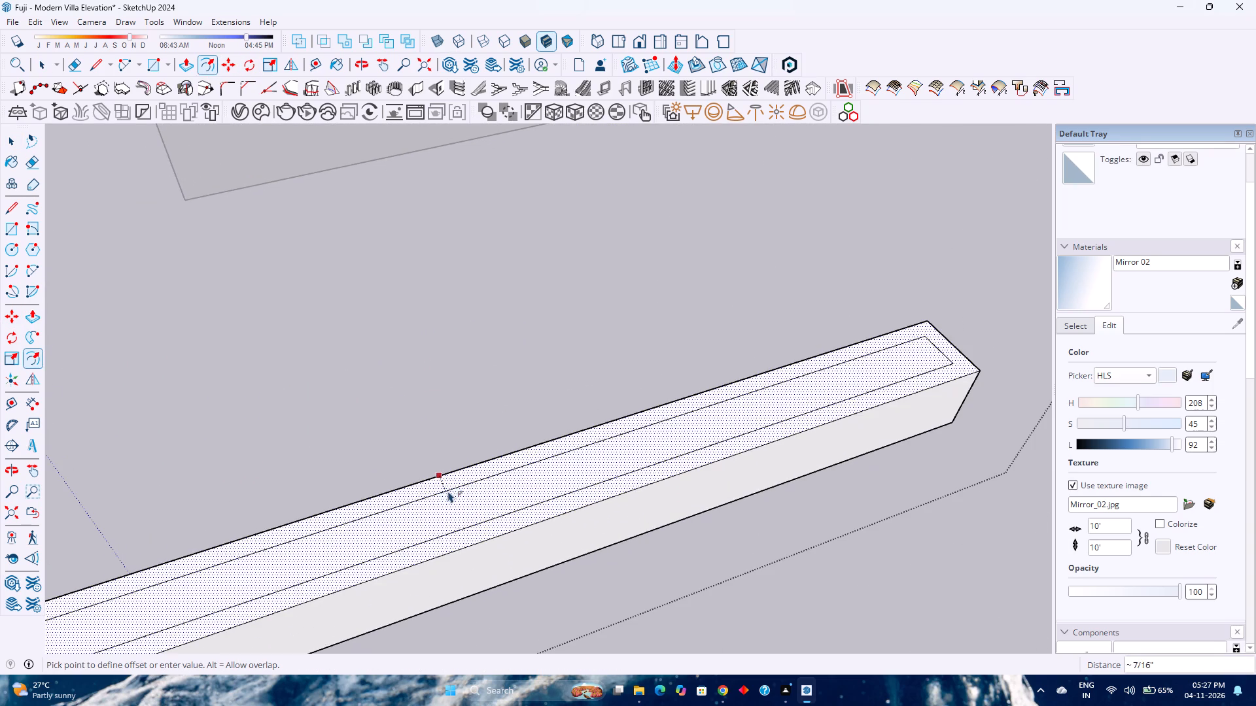
type("0.75")
key("Return")
Copy the inset strip face with its edges from the lower rail 10' along the green axis.
key("p")
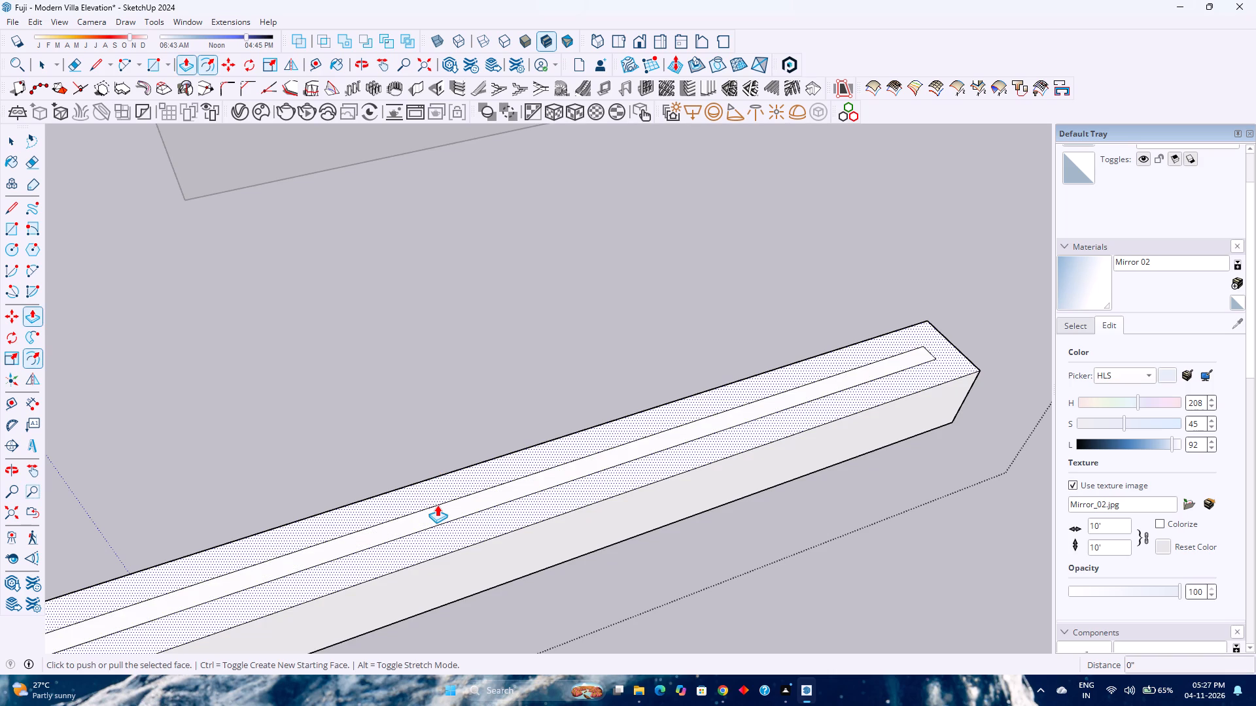
key("Escape")
key("space")
double_click(430, 520)
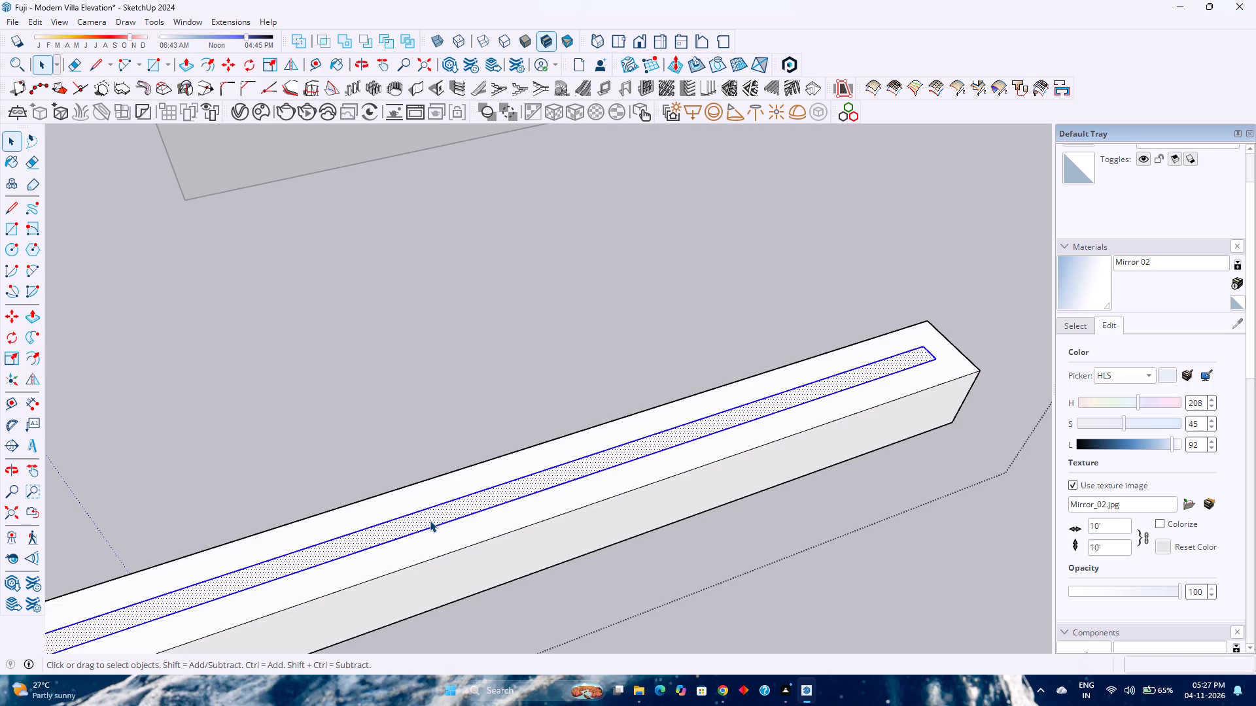
key("m")
left_click(934, 358)
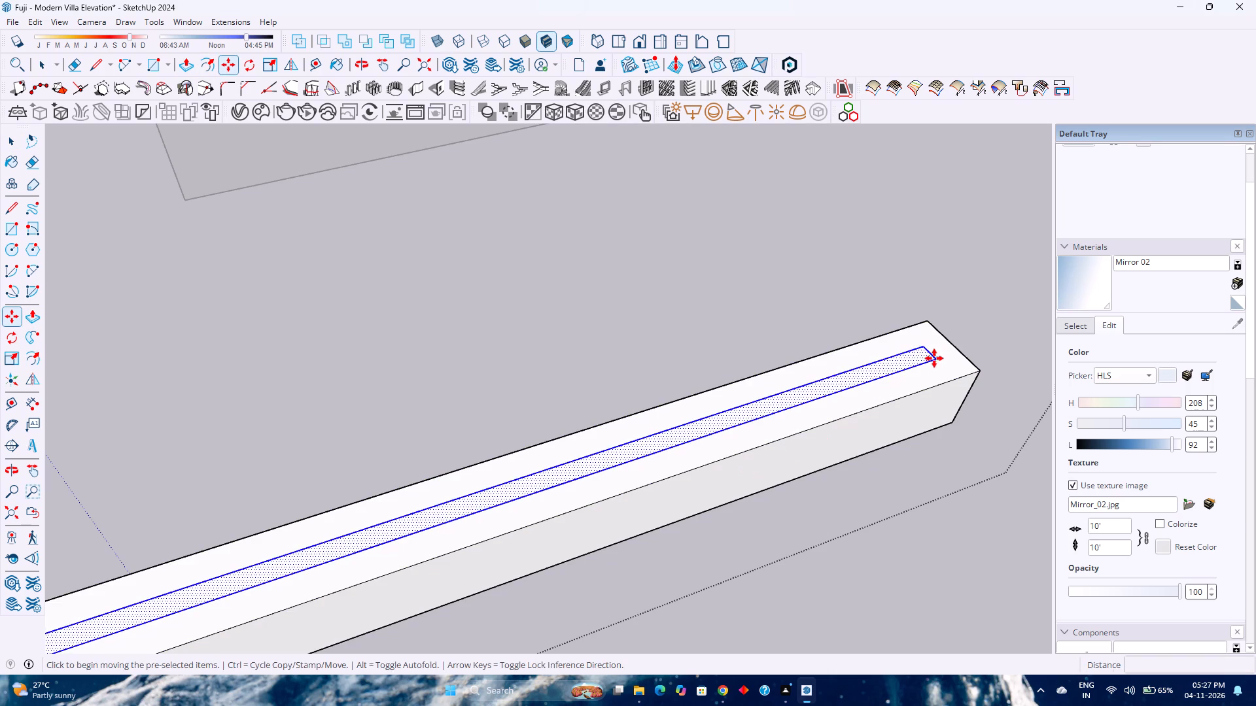
scroll(965, 341, "down", 7)
middle_click_drag(942, 340, 459, 462, "shift")
middle_click(450, 466, "shift")
scroll(444, 466, "down", 8)
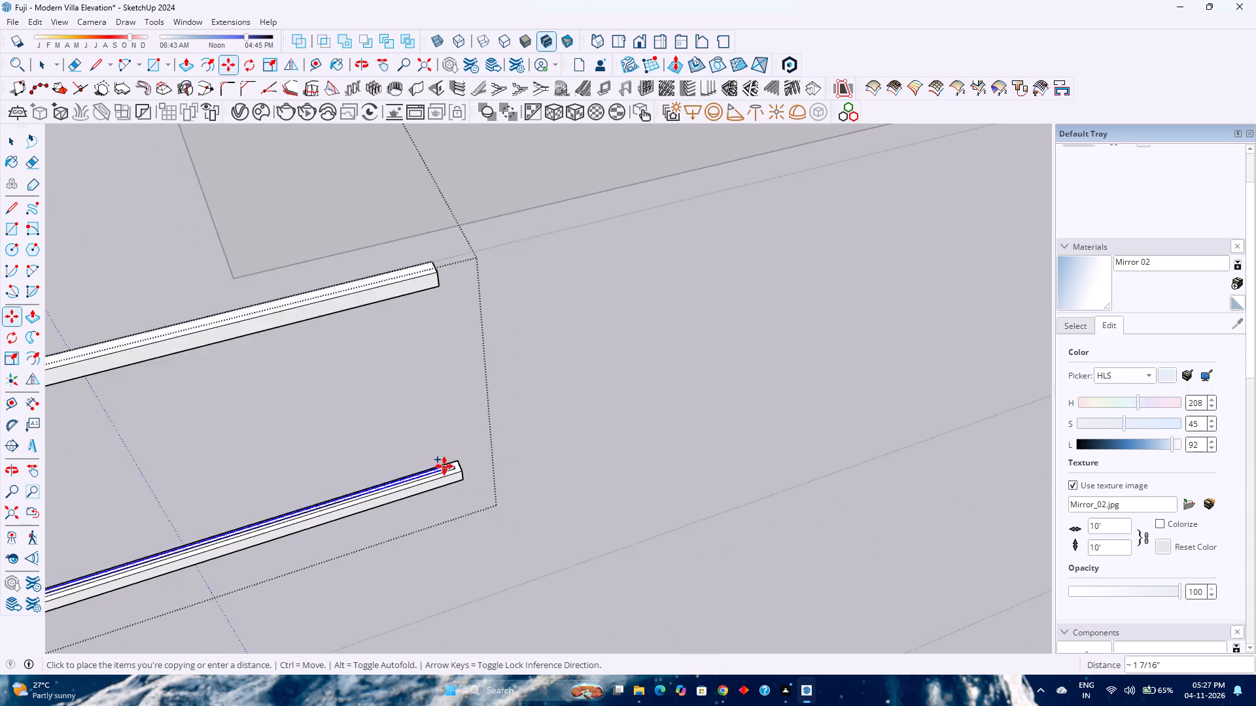
scroll(444, 466, "down", 11)
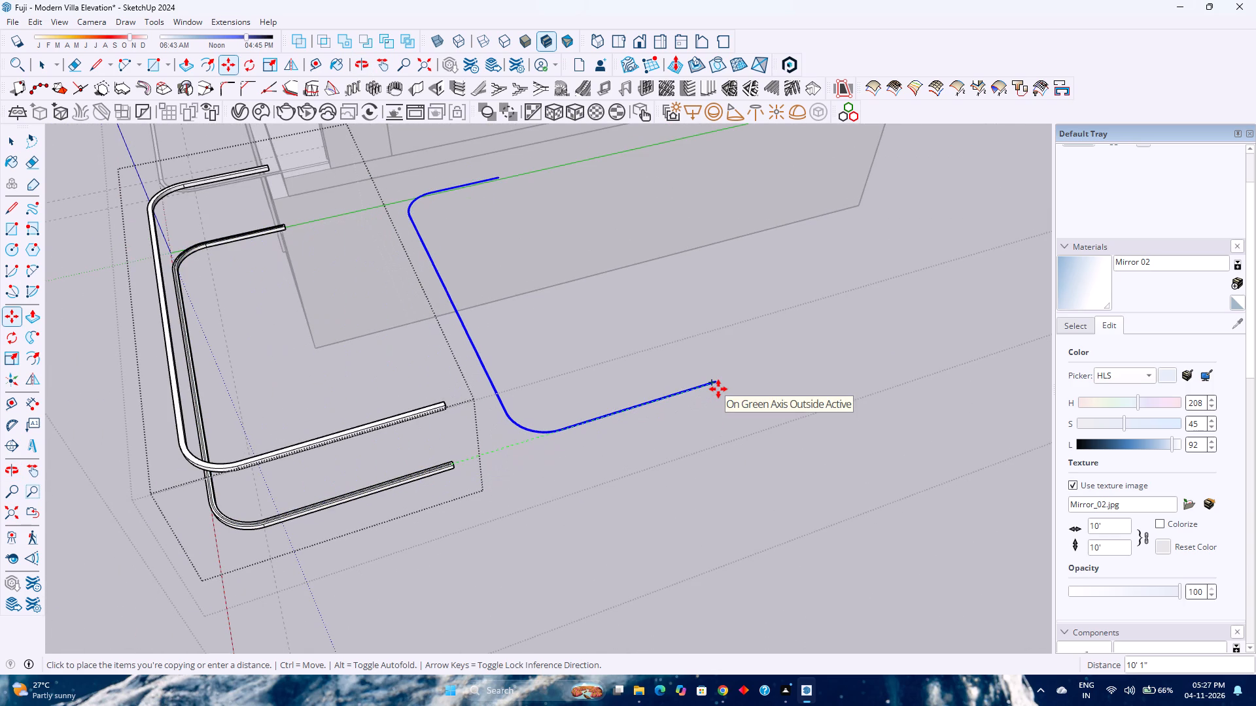
key("Left")
type("10'")
key("Return")
Make the copied curved strip a group.
right_click(685, 392)
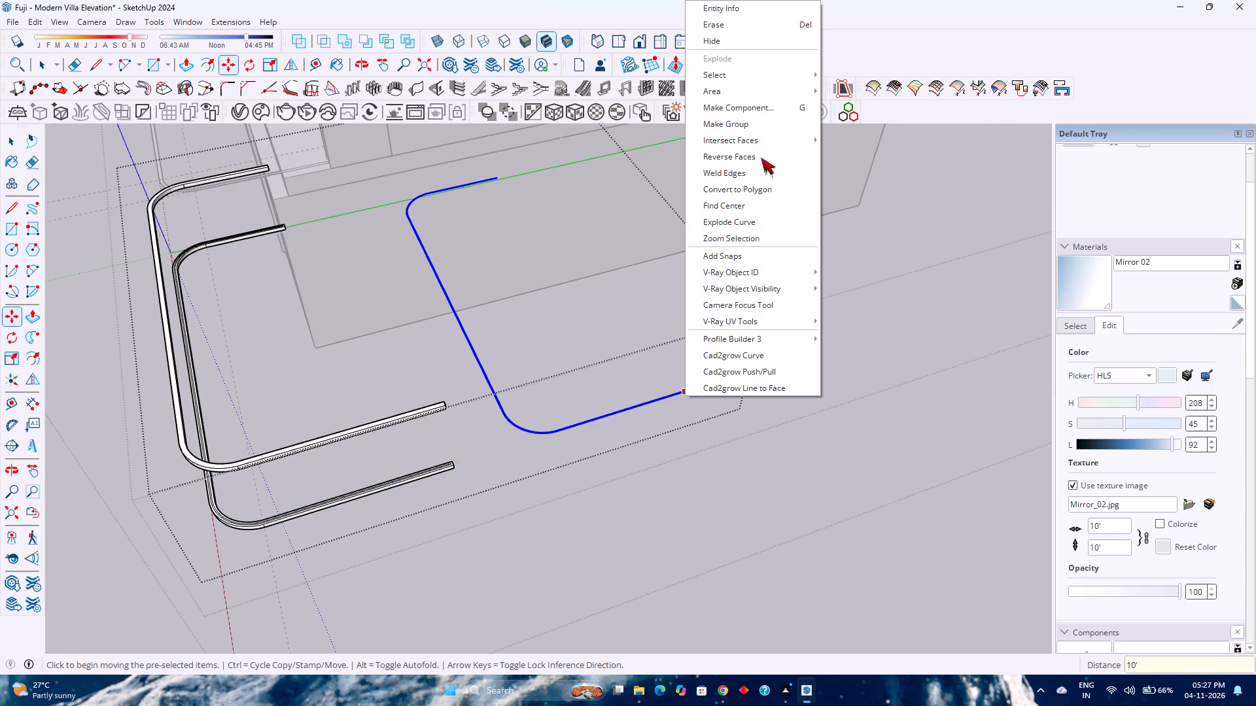
left_click(761, 128)
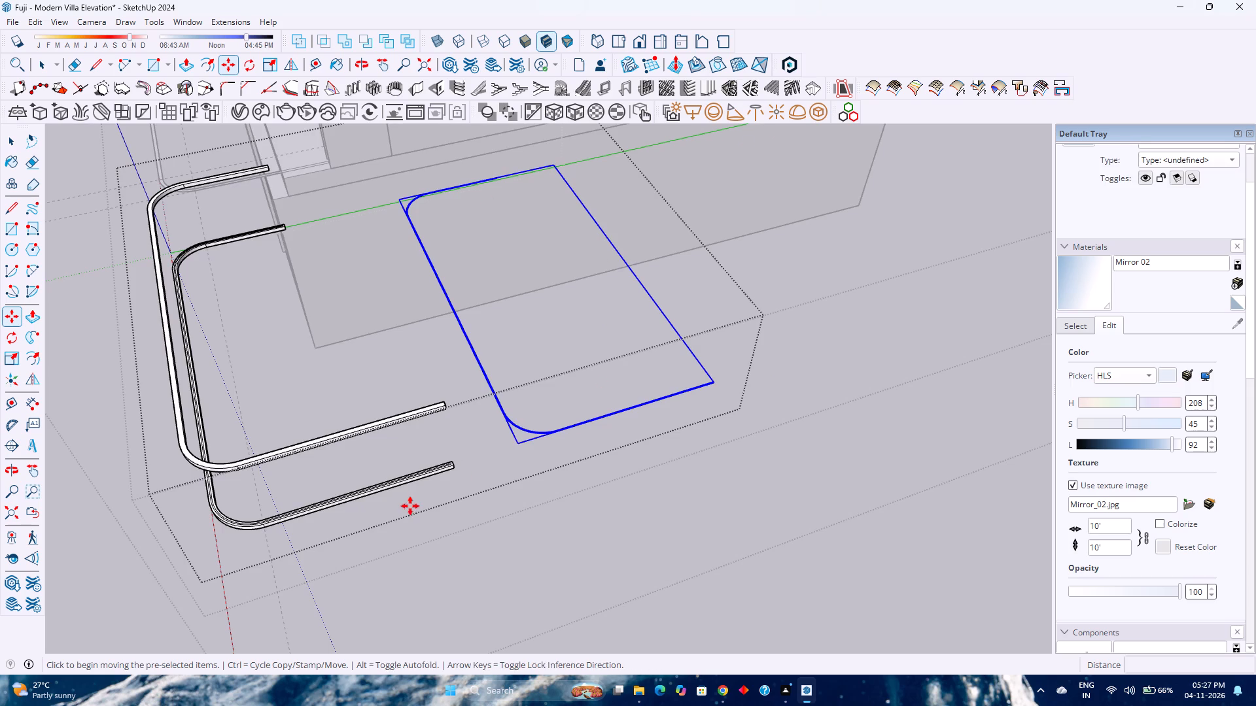
Delete the leftover offset edges from the top face of the lower rail.
scroll(398, 501, "up", 3)
key("space")
scroll(409, 465, "up", 10)
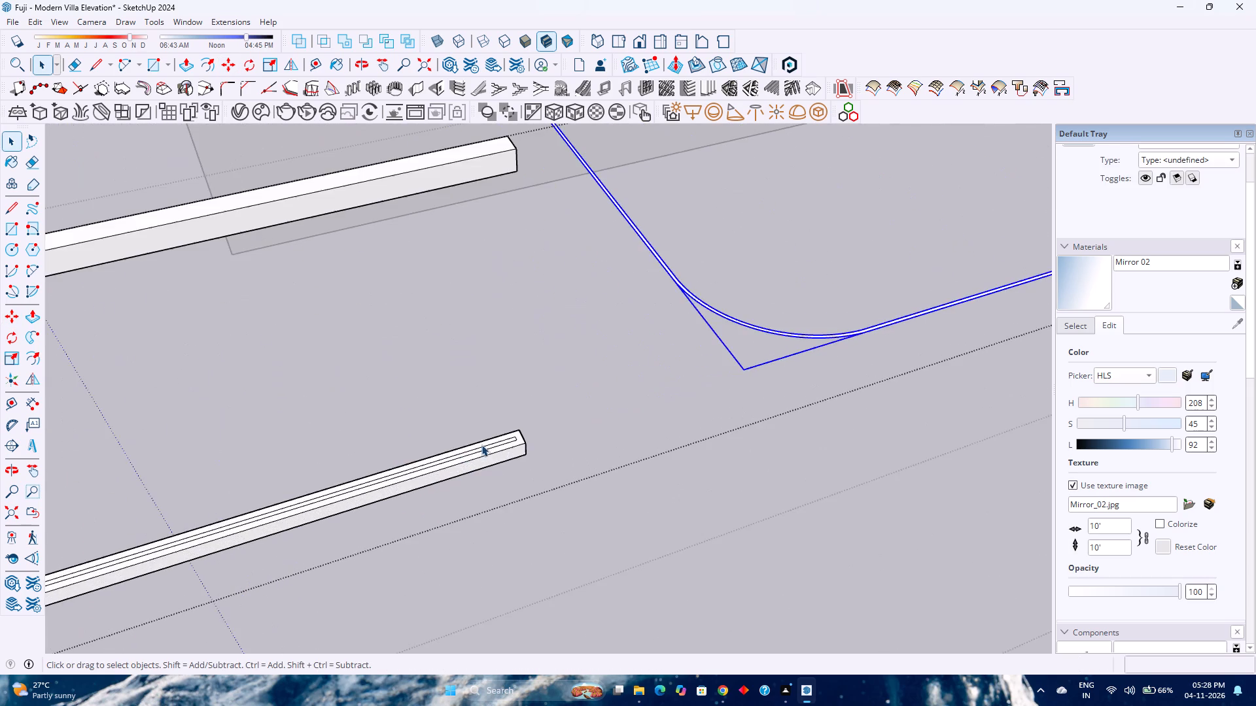
scroll(502, 451, "up", 9)
left_click(510, 437)
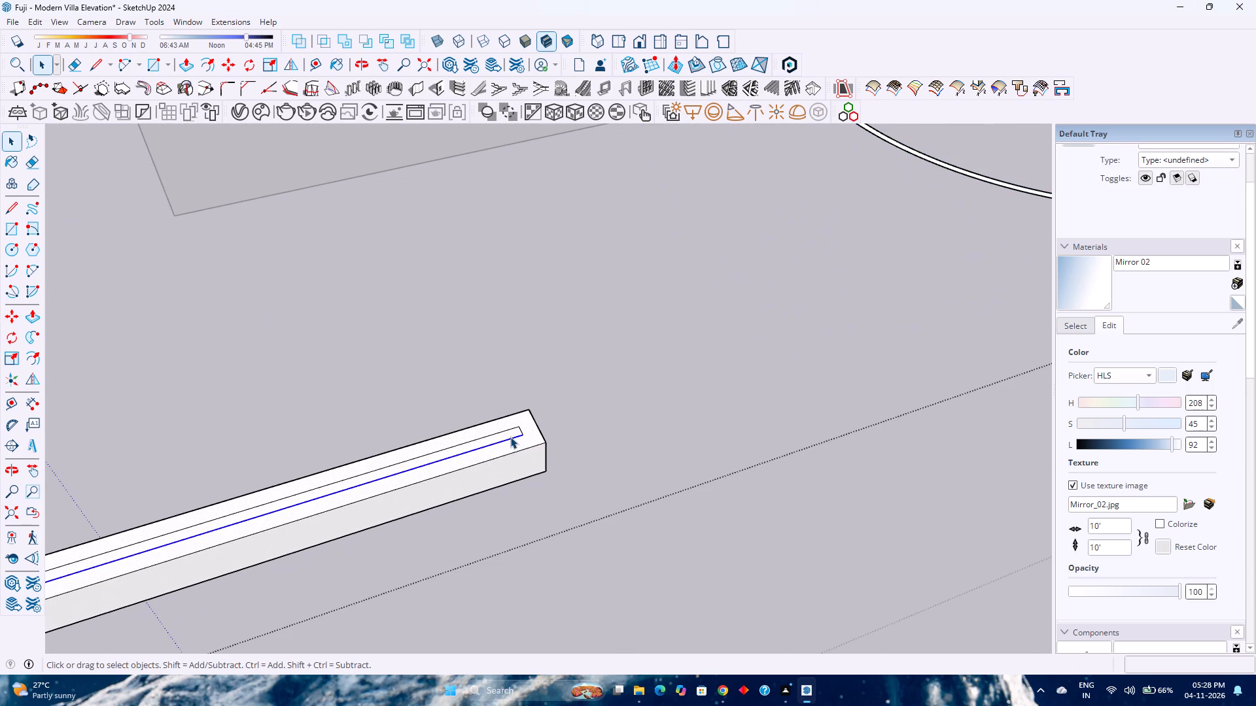
key("Delete")
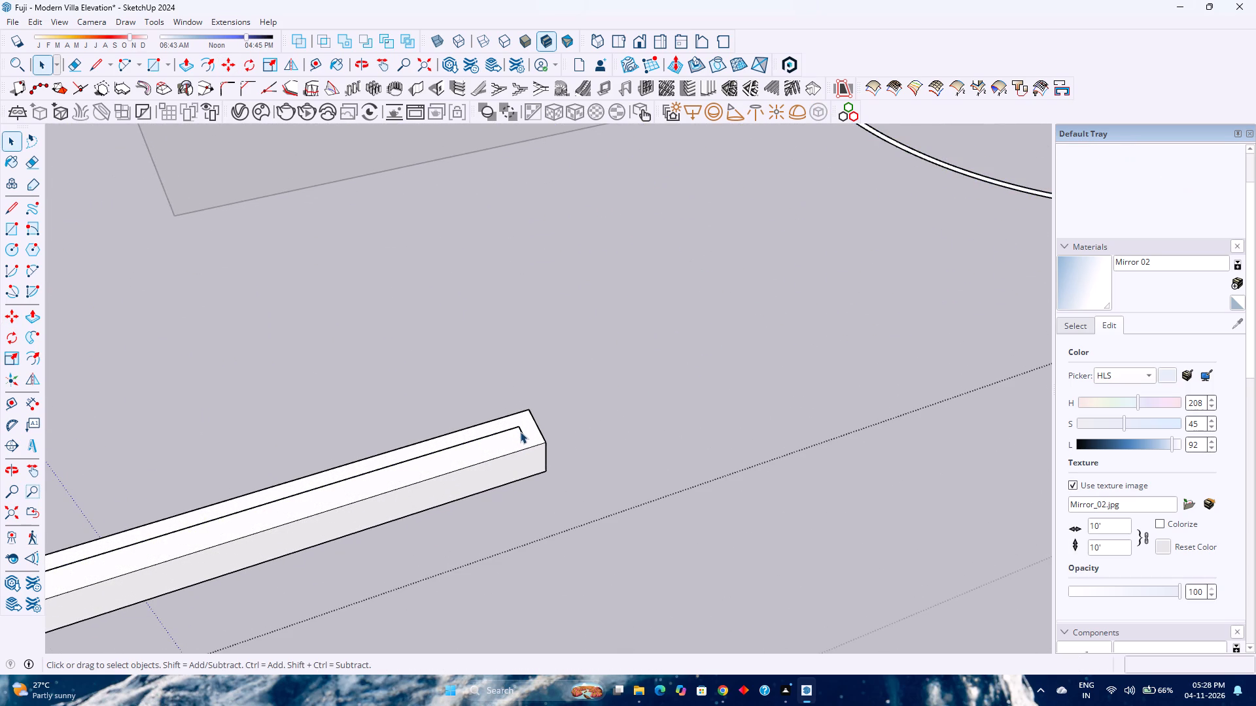
triple_click(521, 431)
key("Delete")
scroll(521, 438, "down", 1)
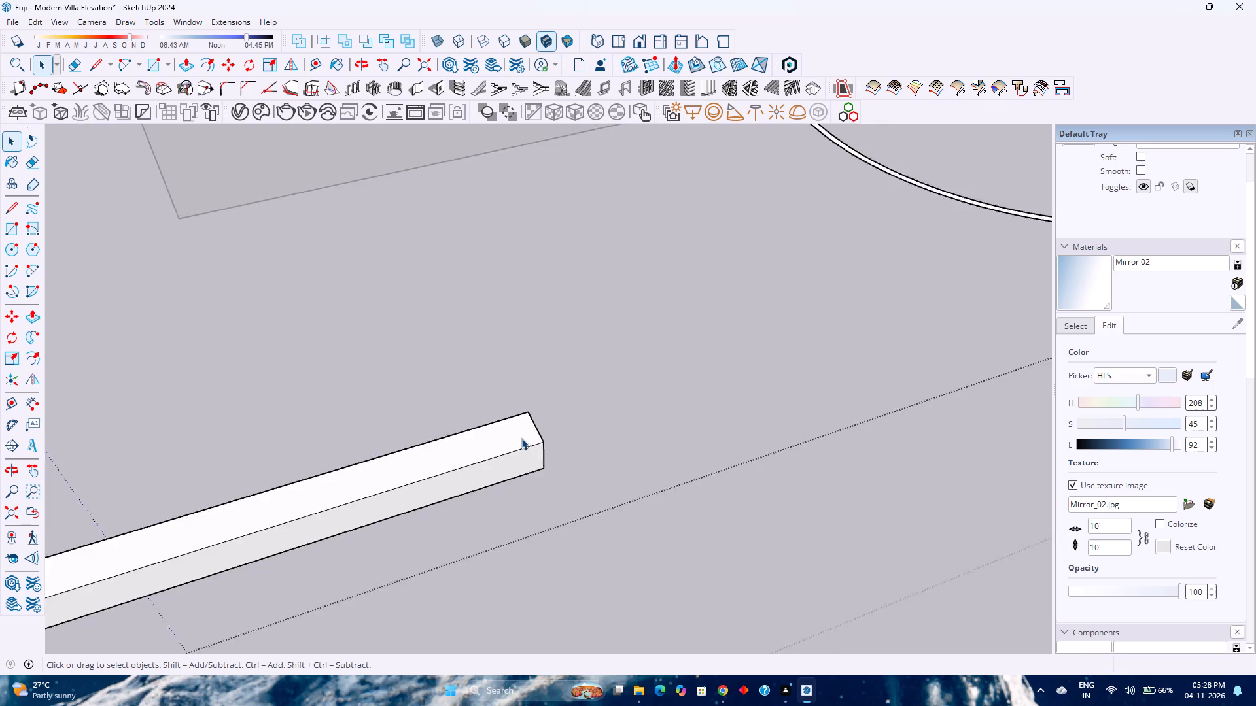
scroll(521, 438, "down", 20)
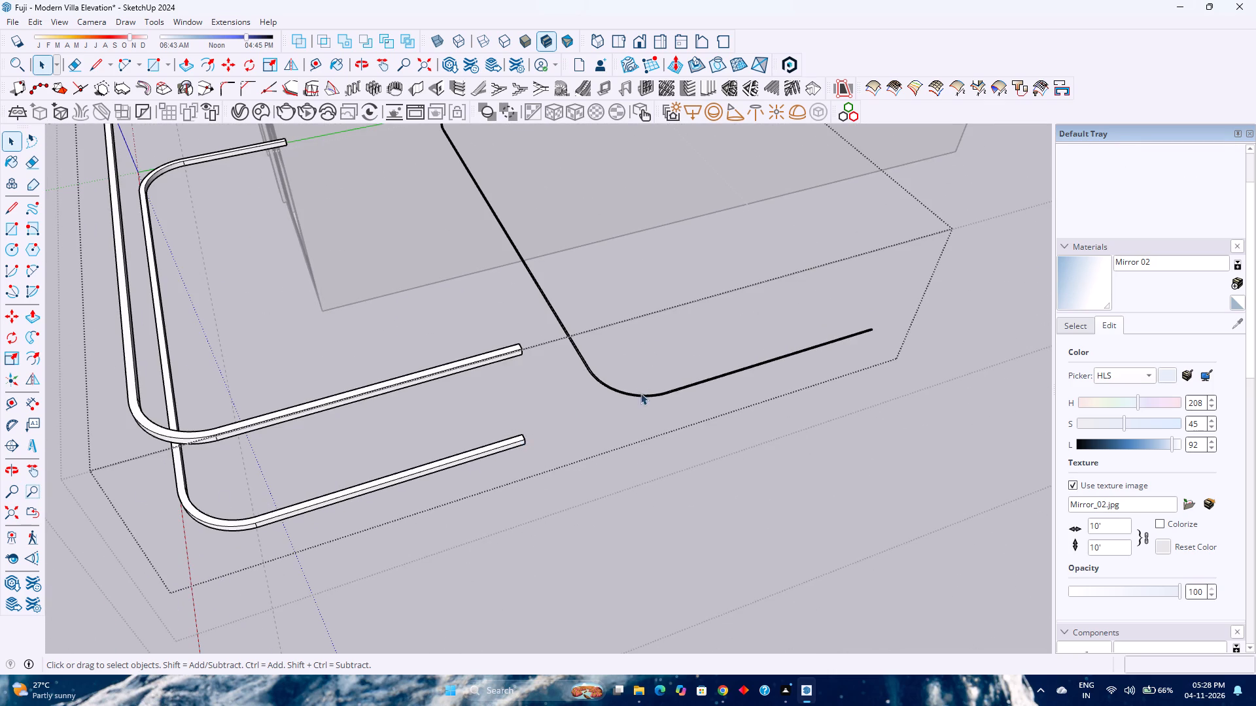
Paint the copied strip group with Translucent Glass Blue from the Glass and Mirrors materials.
left_click(1081, 321)
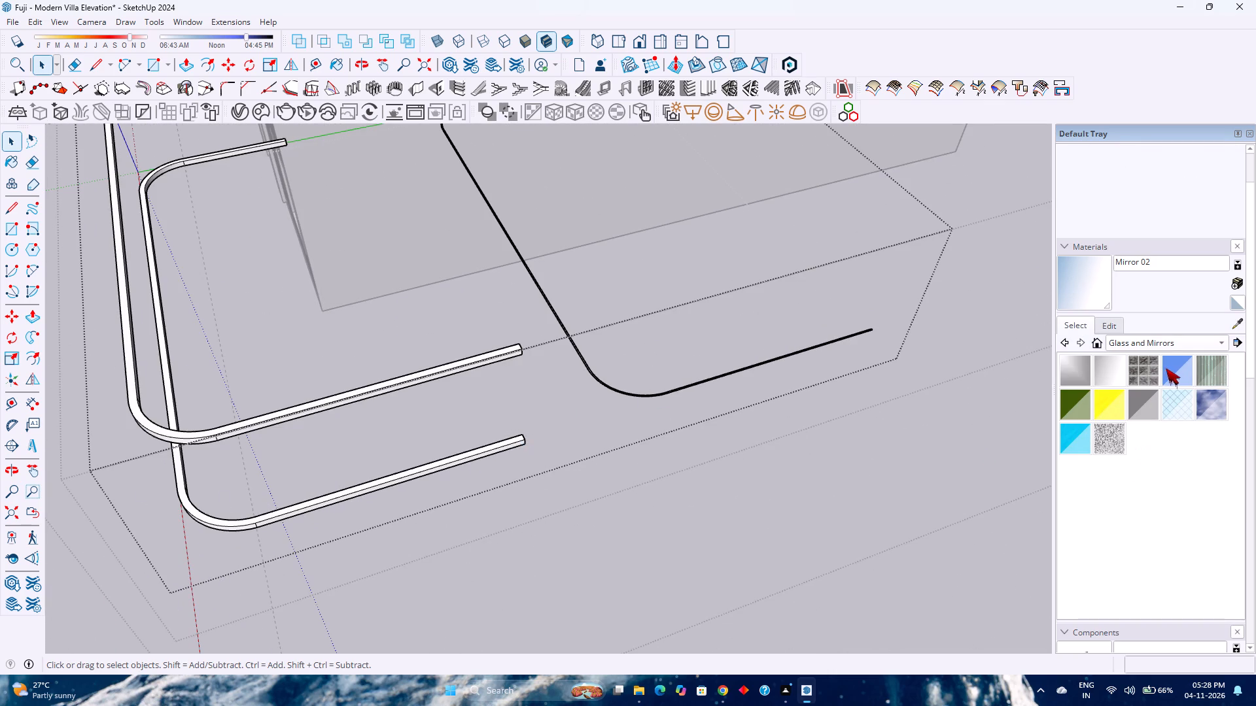
left_click(1173, 368)
scroll(635, 386, "up", 8)
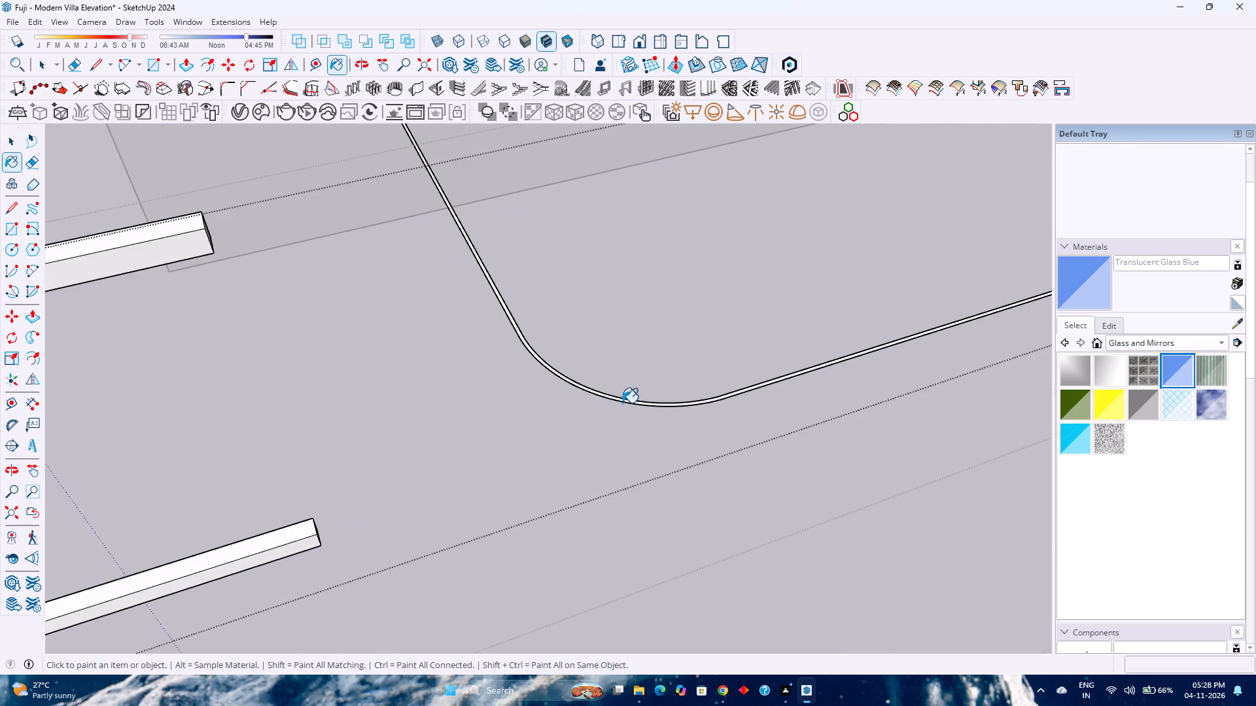
scroll(622, 403, "up", 7)
left_click(623, 398)
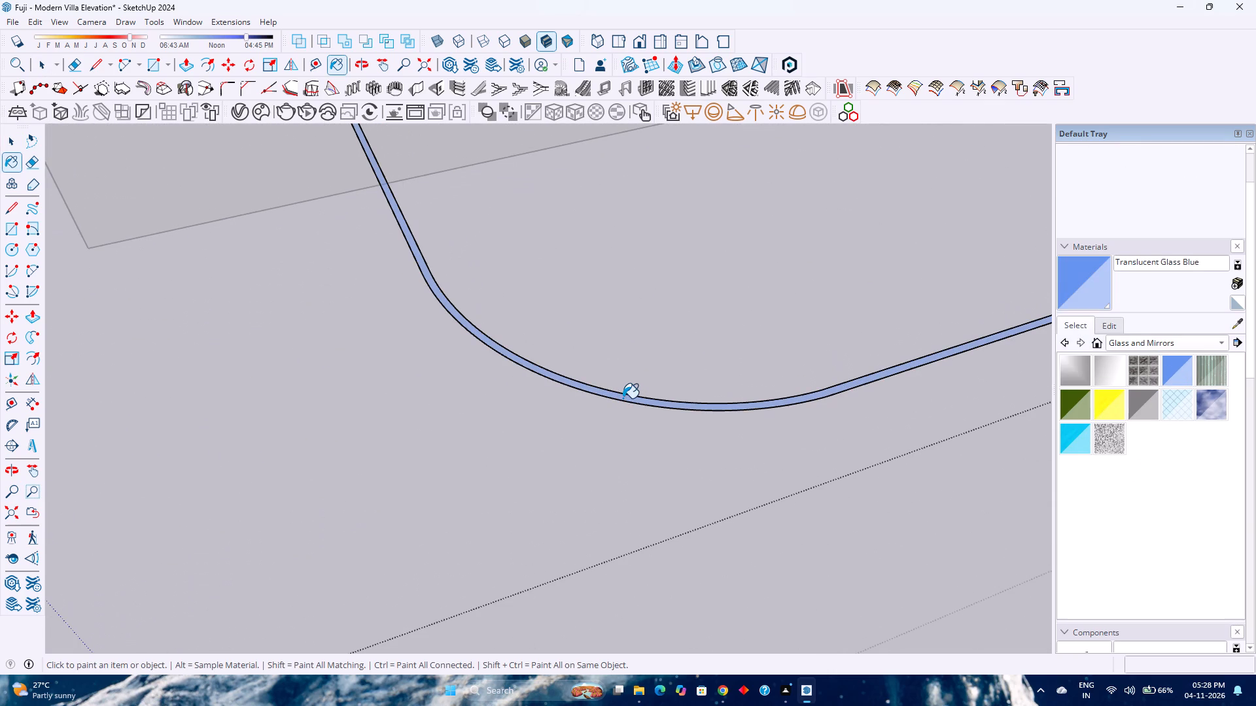
Move the glass strip group 10' back along the green axis onto the lower rail.
key("space")
left_click(623, 401)
key("m")
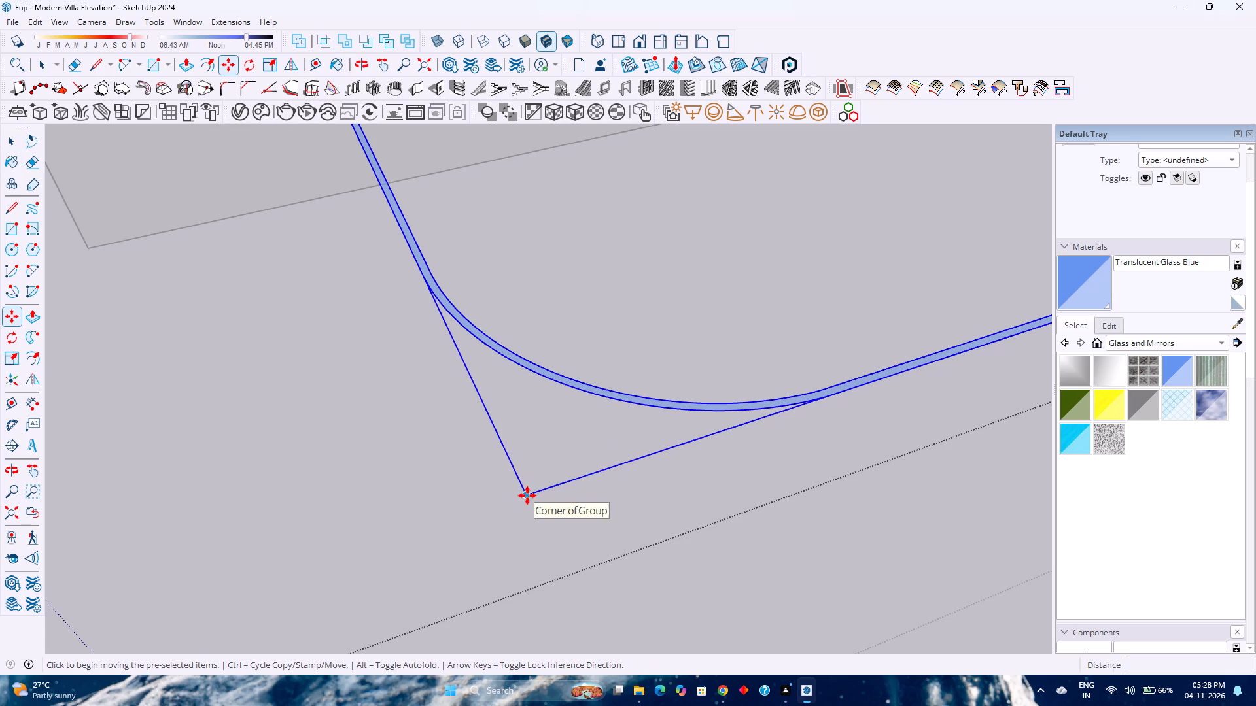
left_click(526, 496)
key("Left")
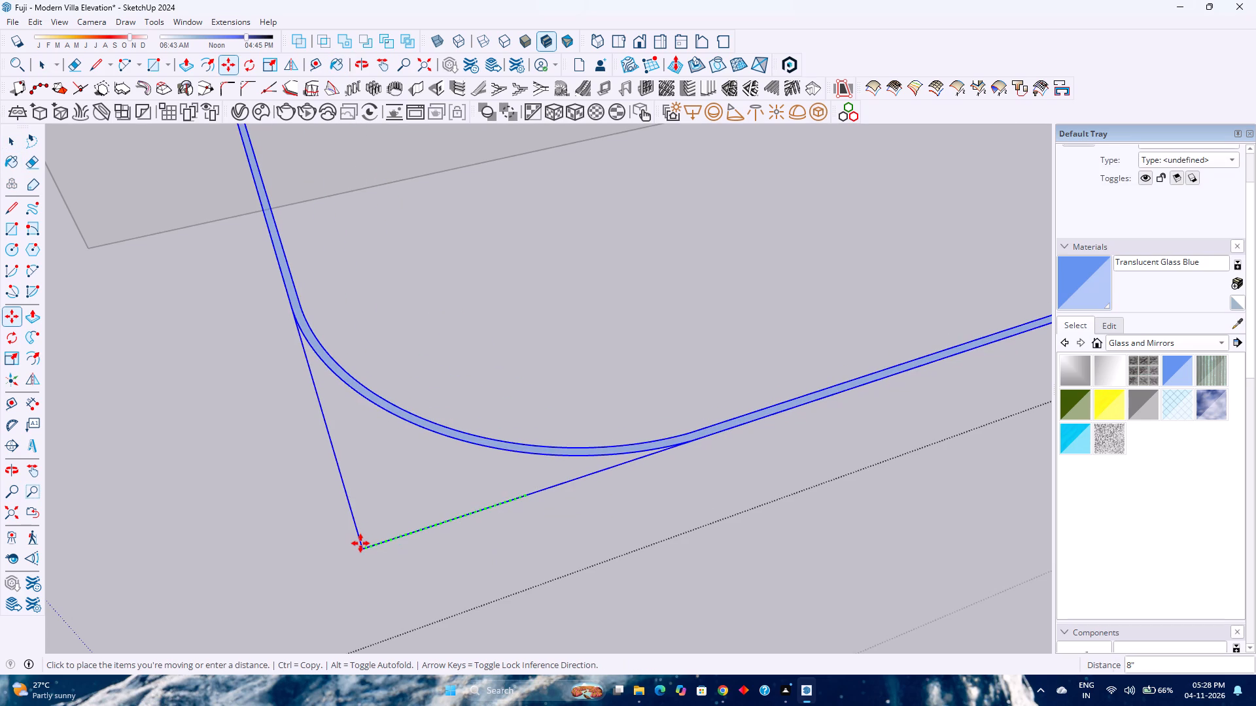
type("10'")
key("Return")
scroll(376, 545, "down", 10)
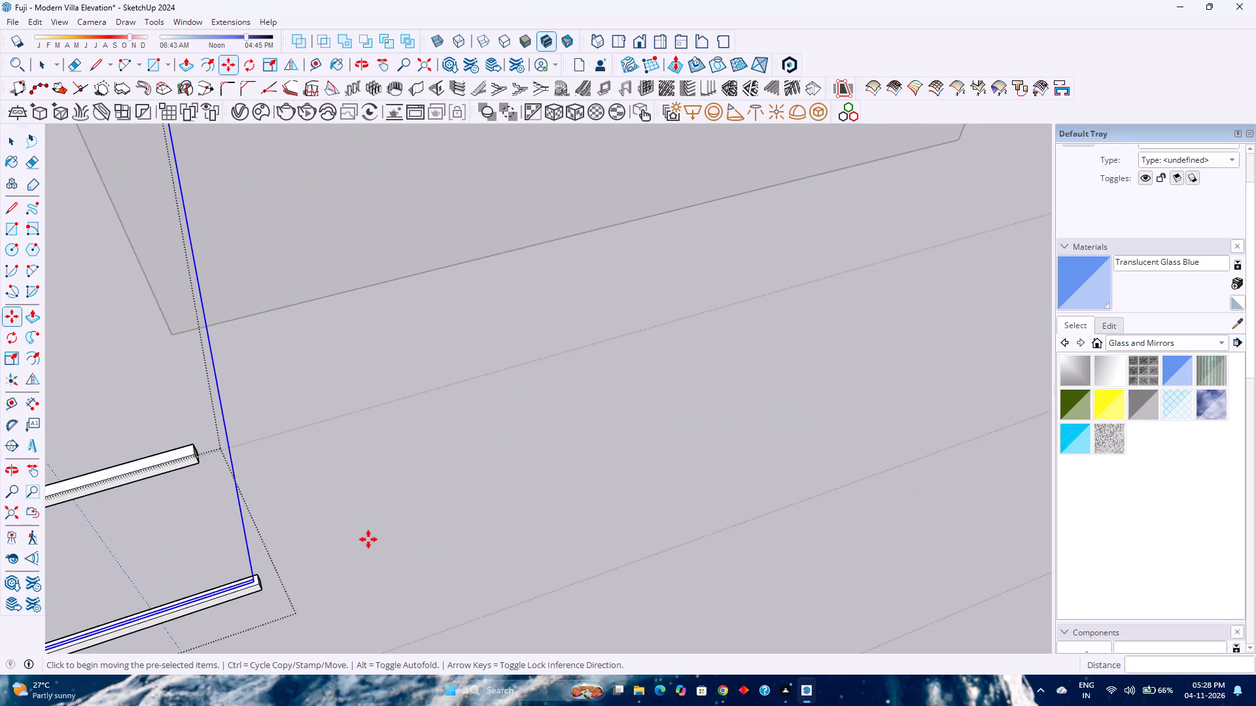
Inside the glass strip group, push/pull the face up to the top rail to form the curved glass panel.
key("space")
scroll(210, 588, "up", 2)
middle_click_drag(210, 587, 426, 565, "shift")
scroll(472, 566, "up", 8)
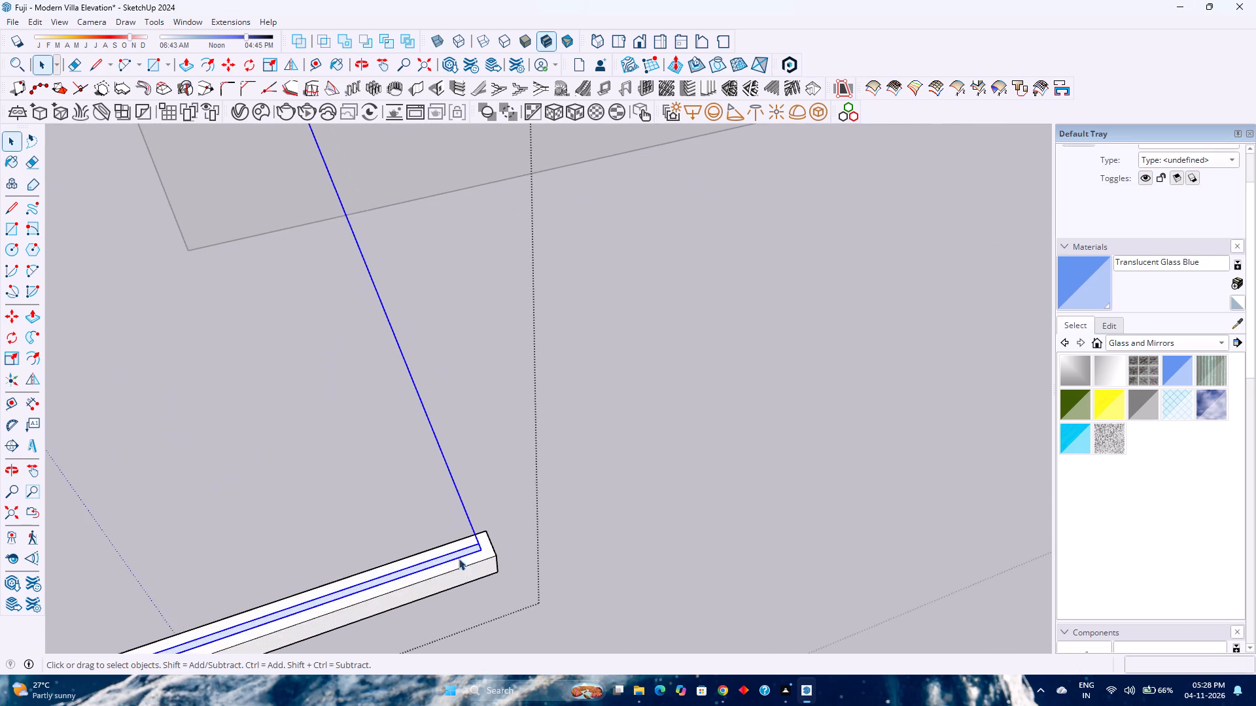
double_click(468, 550)
key("p")
left_click(466, 551)
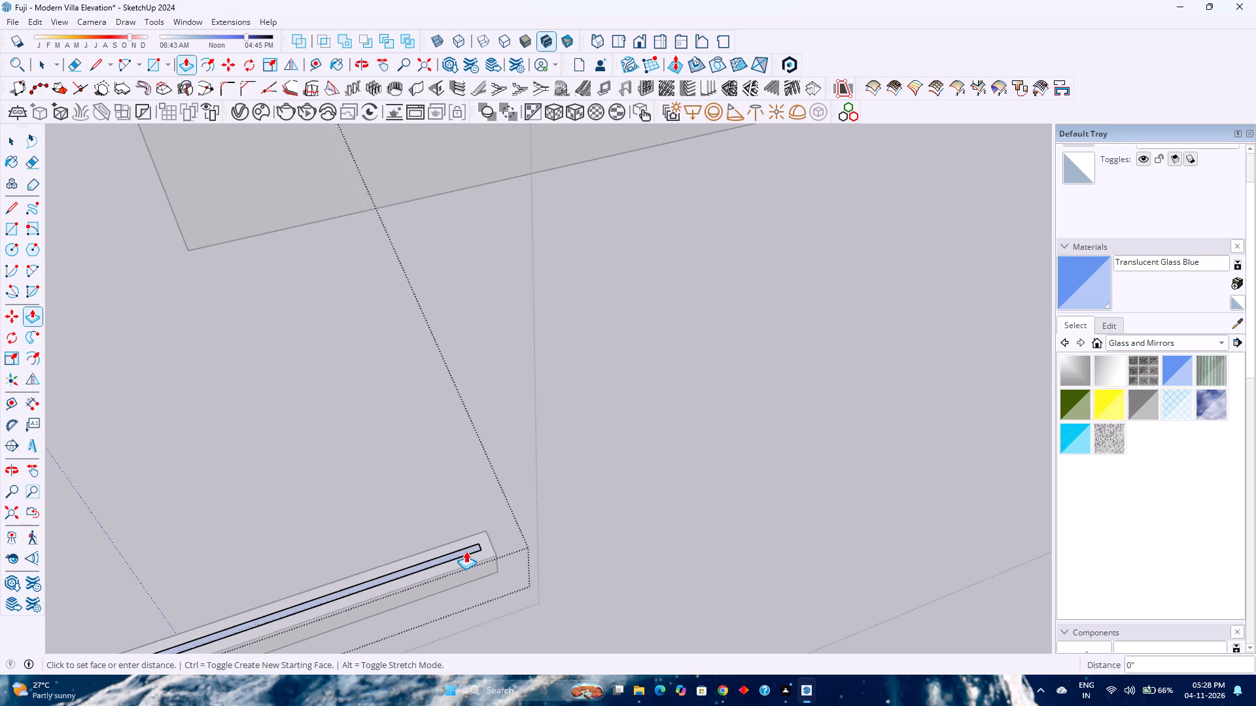
scroll(444, 507, "down", 11)
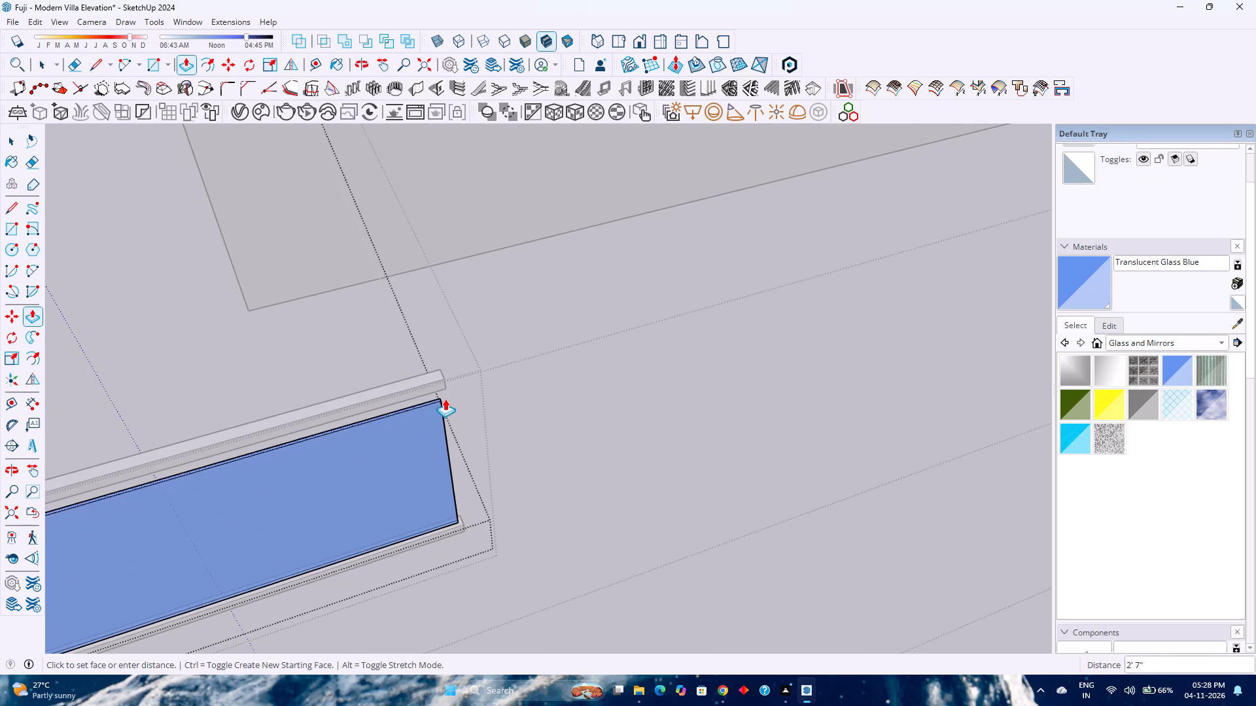
left_click(445, 391)
scroll(633, 490, "down", 4)
key("space")
scroll(629, 474, "down", 4)
key("Escape")
scroll(471, 492, "down", 4)
middle_click(328, 521, "shift")
middle_click_drag(329, 521, 357, 528, "shift")
middle_click_drag(423, 540, 556, 550, "shift")
middle_click(568, 550, "shift")
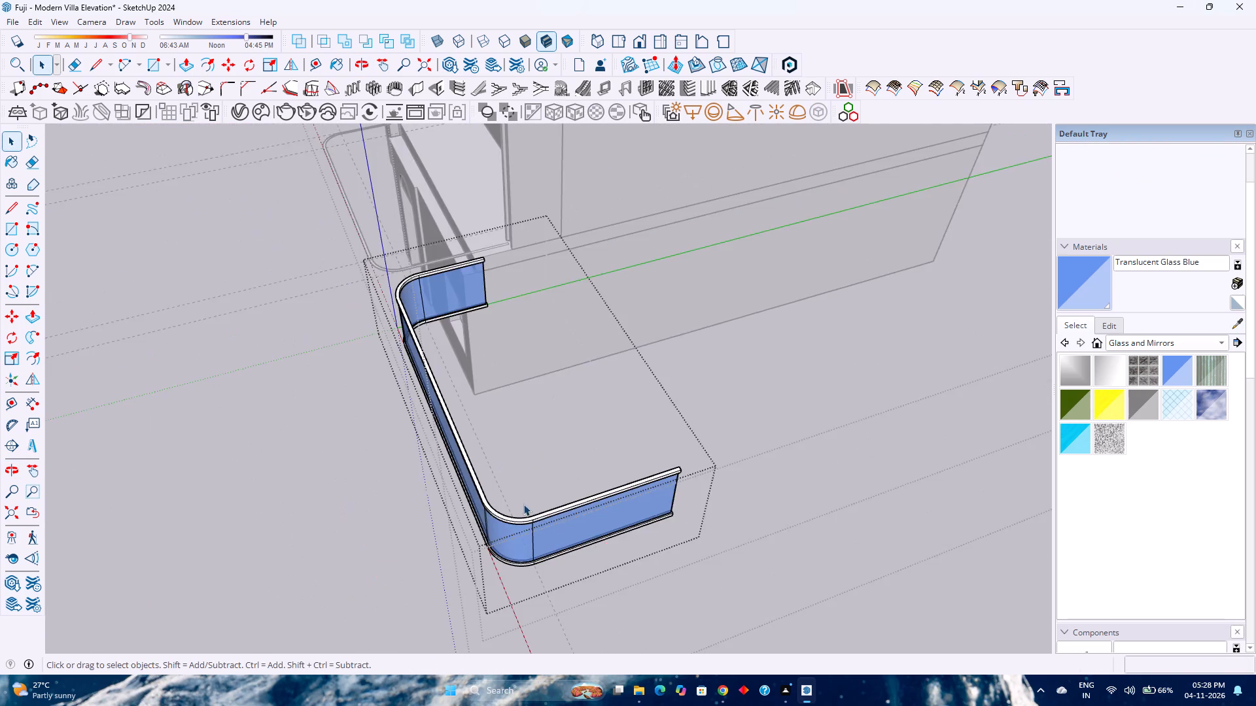
Delete the original curved strip outline projecting in front of the first-floor balcony slab.
scroll(523, 503, "down", 3)
middle_click(419, 388, "shift")
middle_click_drag(425, 389, 439, 458, "shift")
middle_click_drag(451, 447, 693, 443)
middle_click(693, 443)
middle_click_drag(461, 403, 589, 503, "shift")
middle_click(596, 505, "shift")
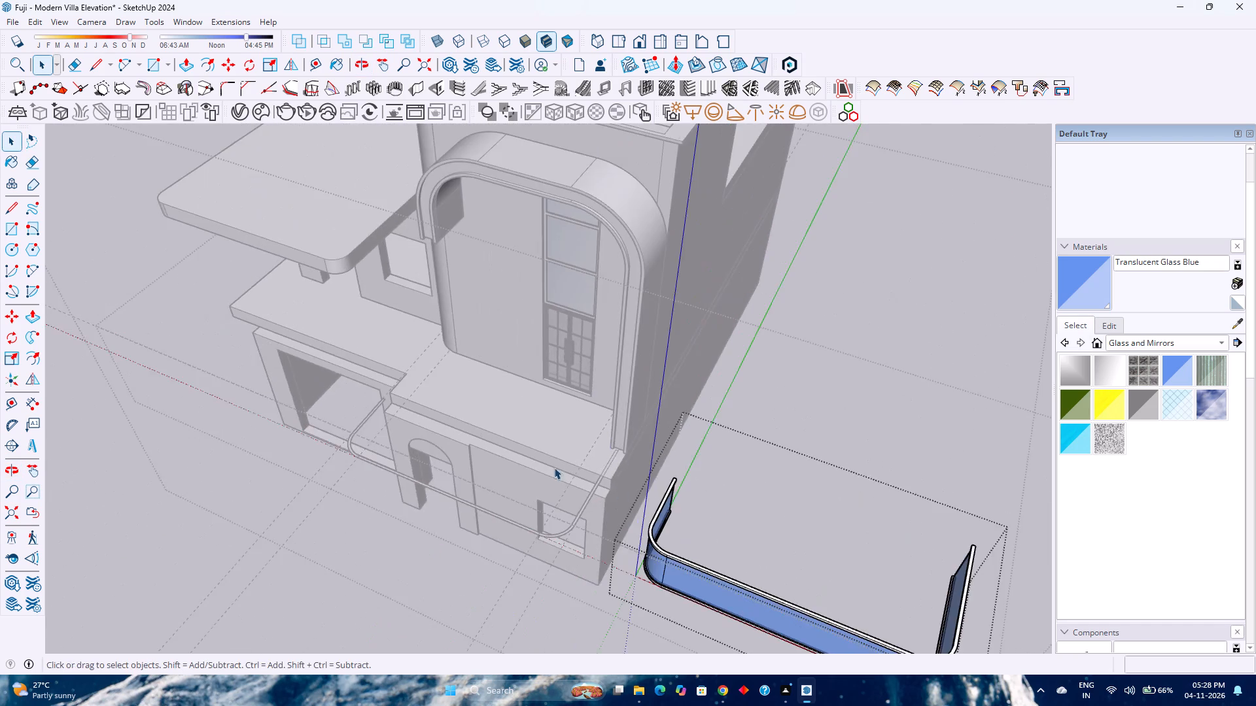
scroll(541, 463, "up", 4)
key("Escape")
left_click(607, 535)
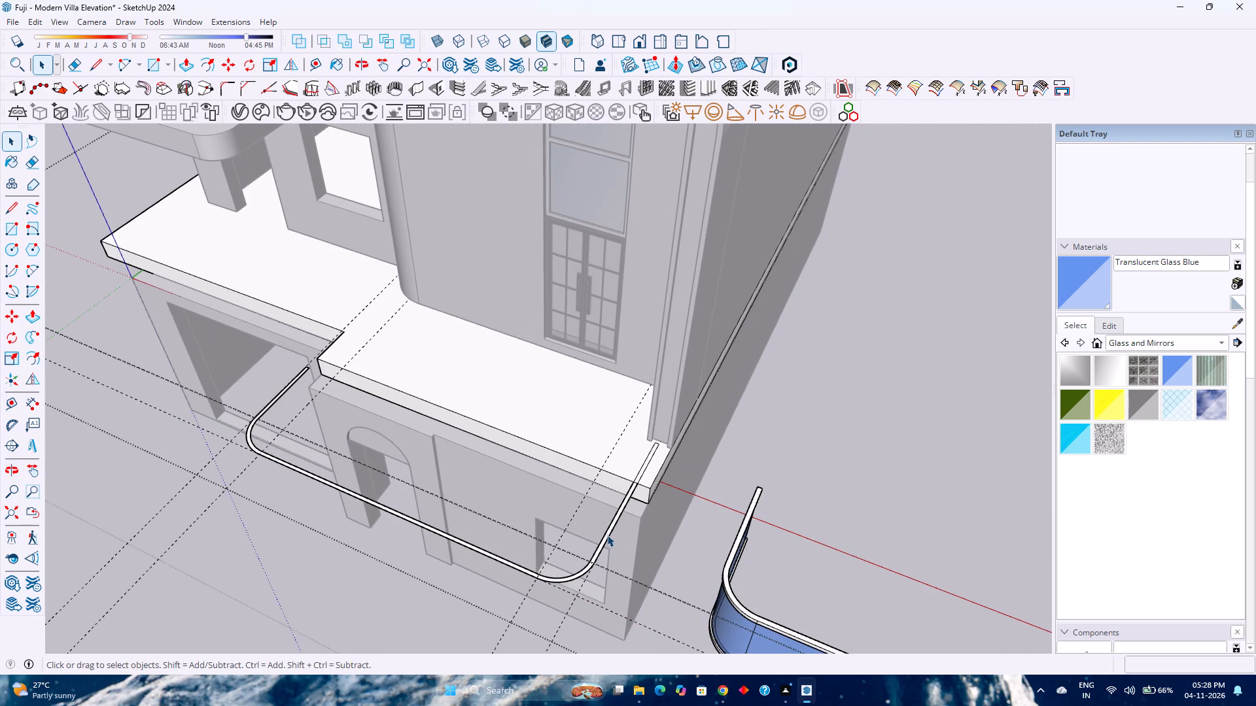
scroll(596, 543, "up", 7)
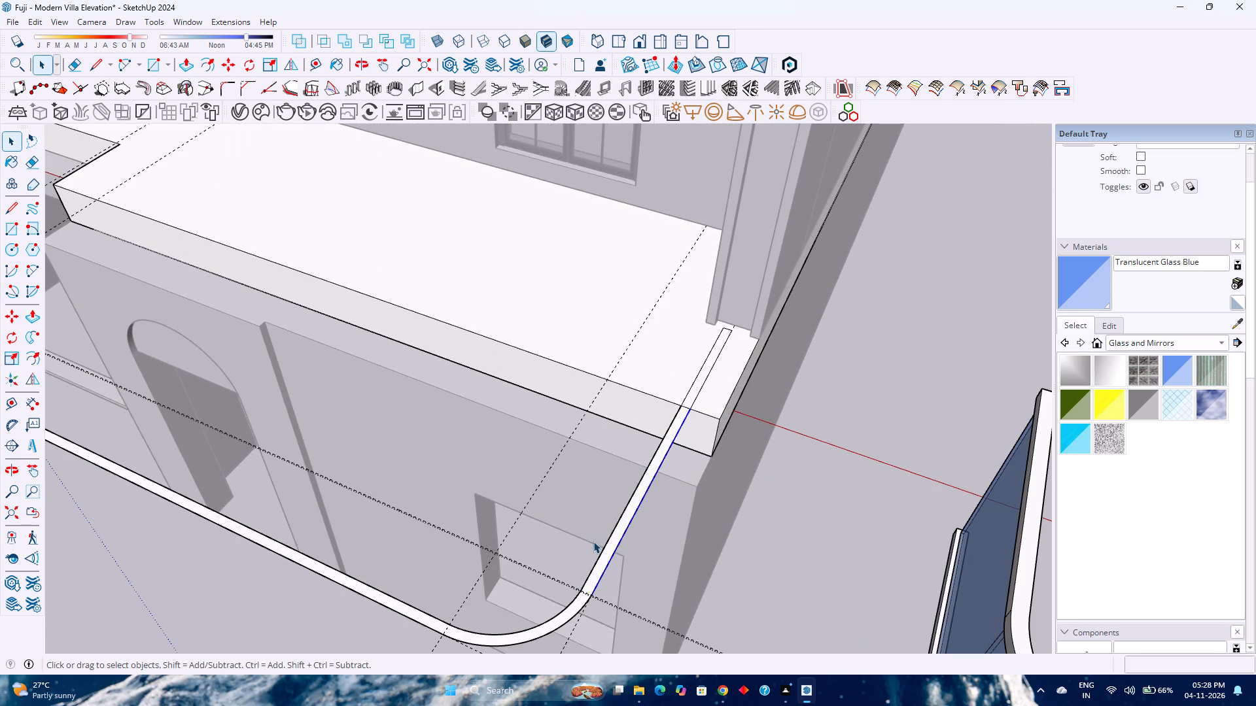
key("Delete")
double_click(612, 535)
left_click(612, 535)
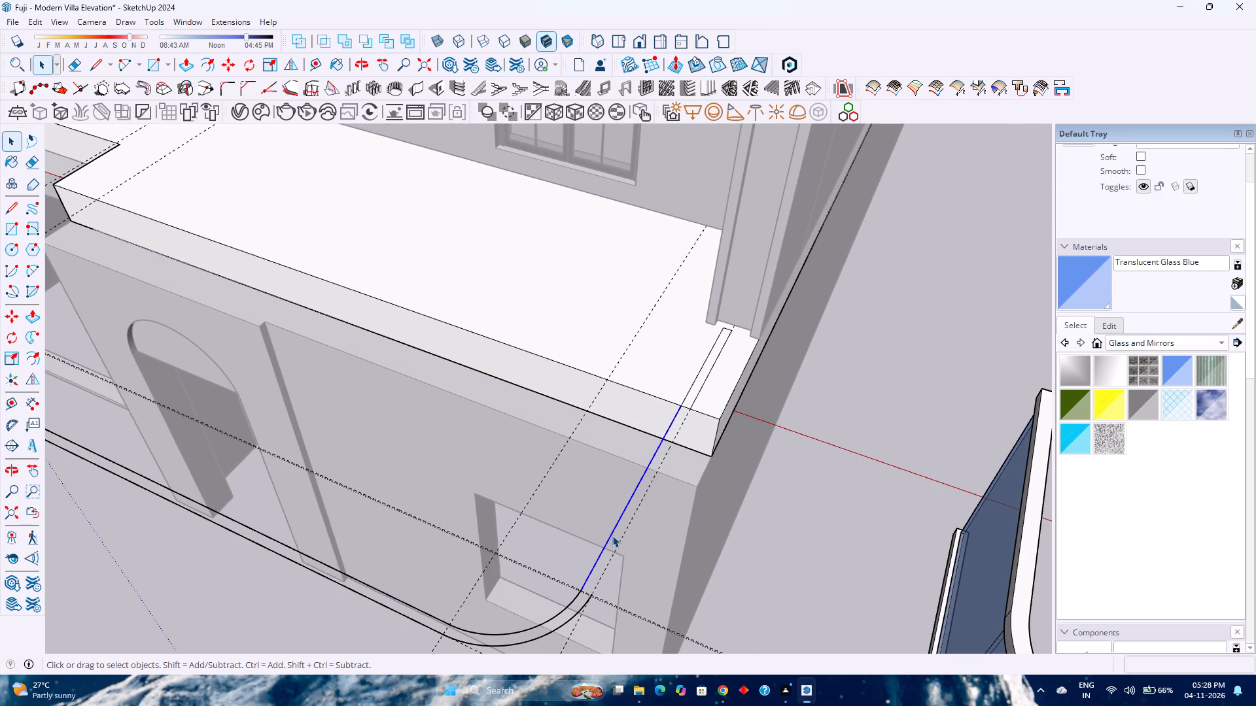
key("Delete")
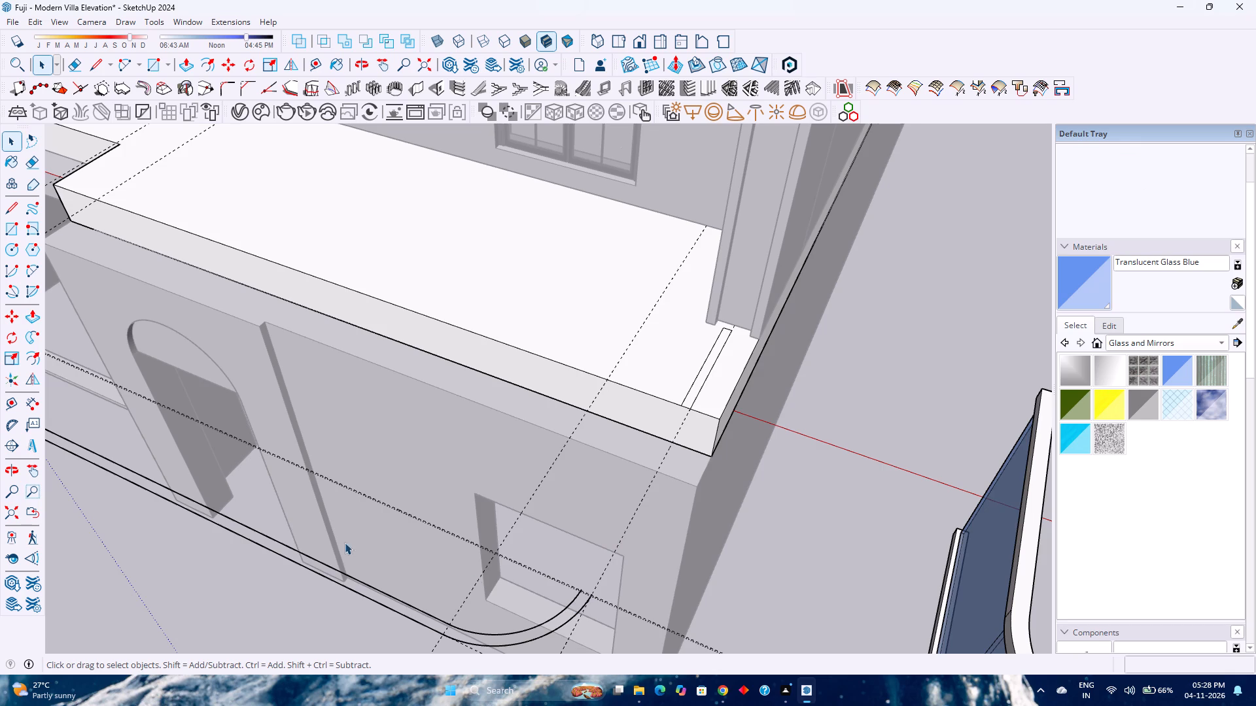
middle_click(344, 542, "shift")
middle_click_drag(348, 542, 716, 616, "shift")
middle_click(718, 616, "shift")
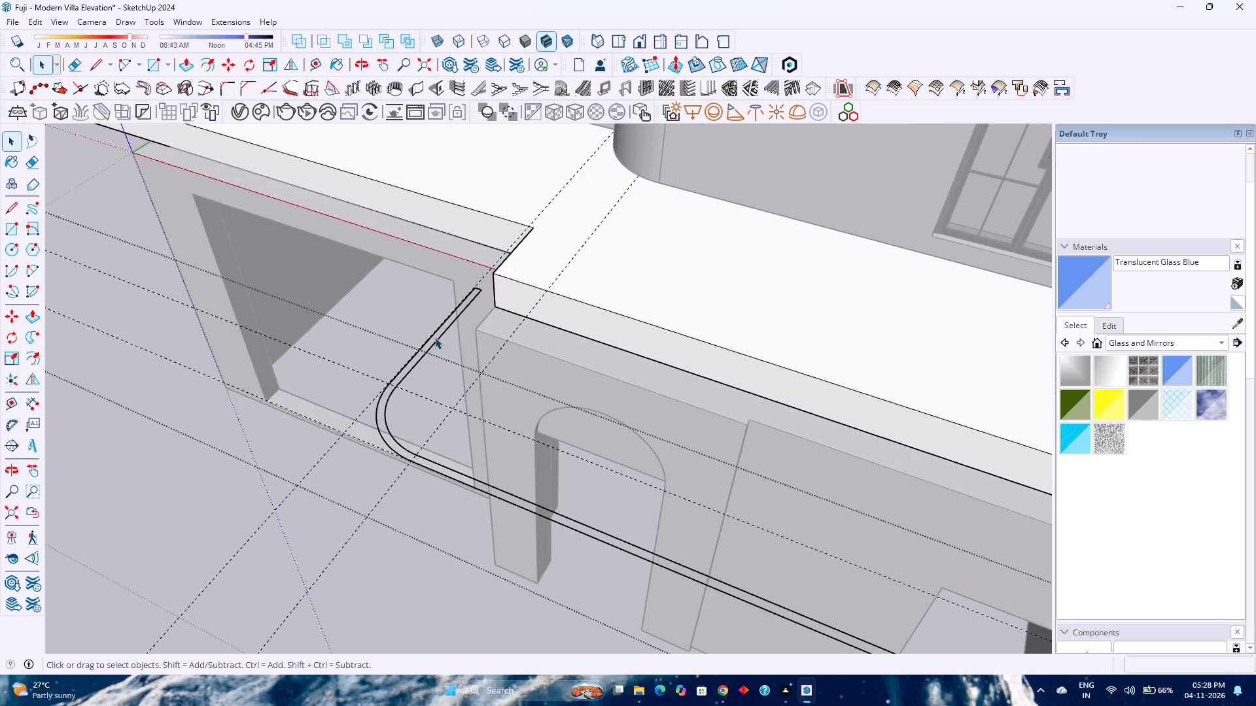
triple_click(441, 335)
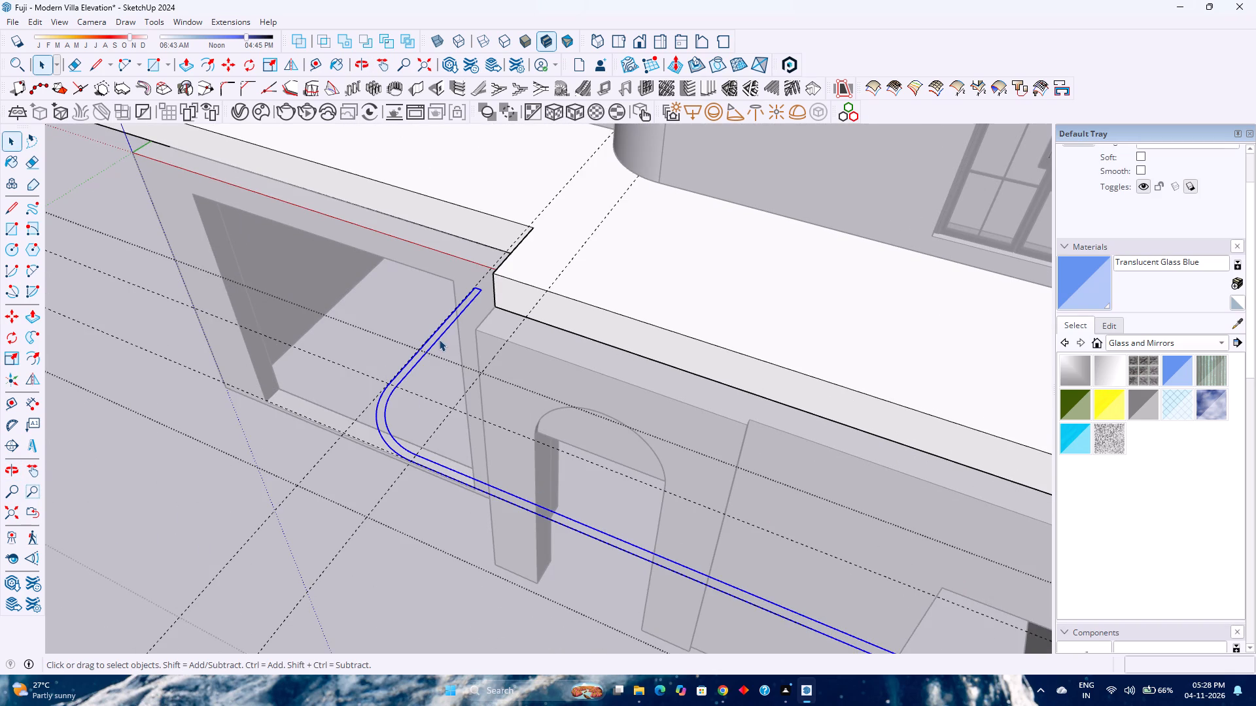
key("Delete")
Delete the remaining strip edges on the balcony slab's top face beside the arched frame.
scroll(404, 370, "down", 7)
scroll(790, 462, "up", 2)
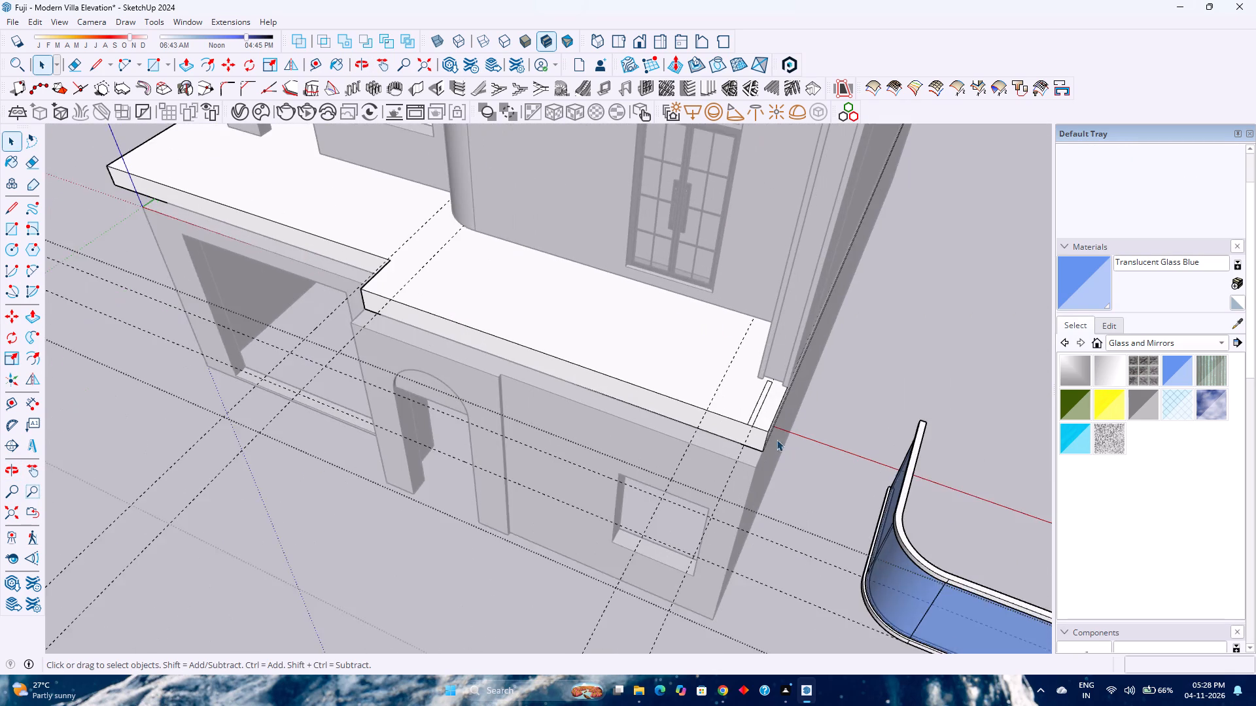
scroll(776, 439, "up", 9)
left_click(750, 398)
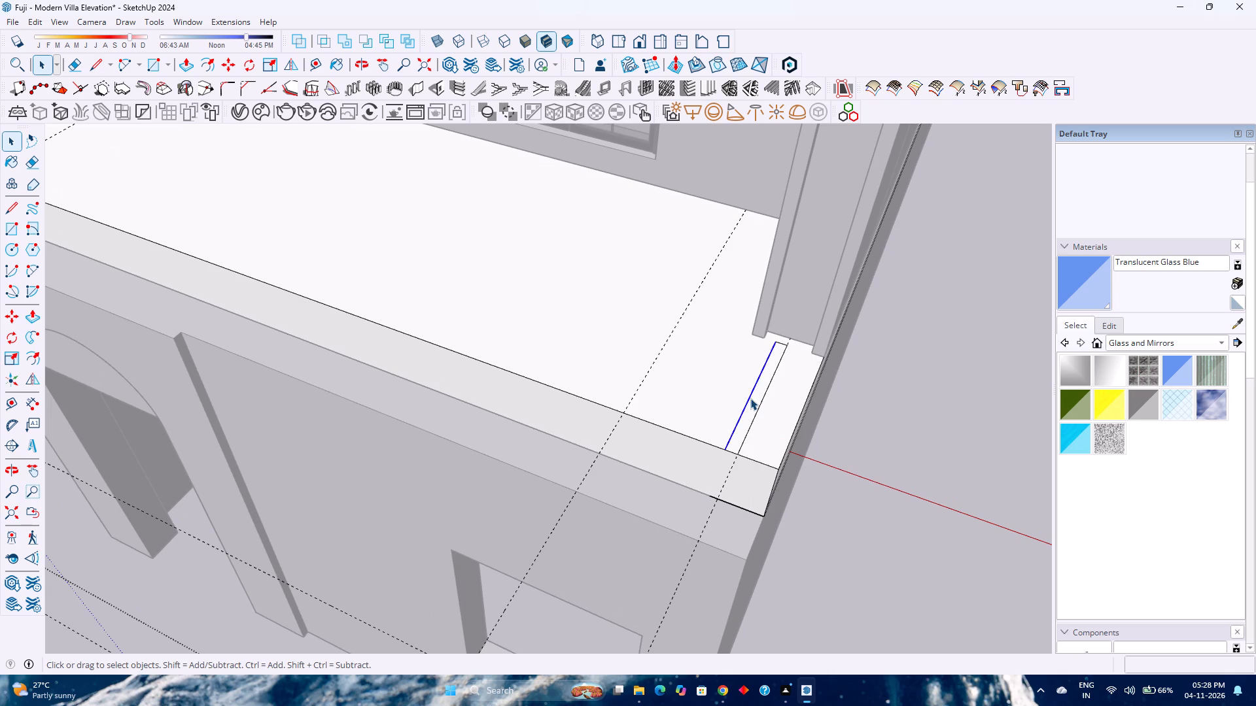
key("Delete")
left_click(775, 369)
key("Delete")
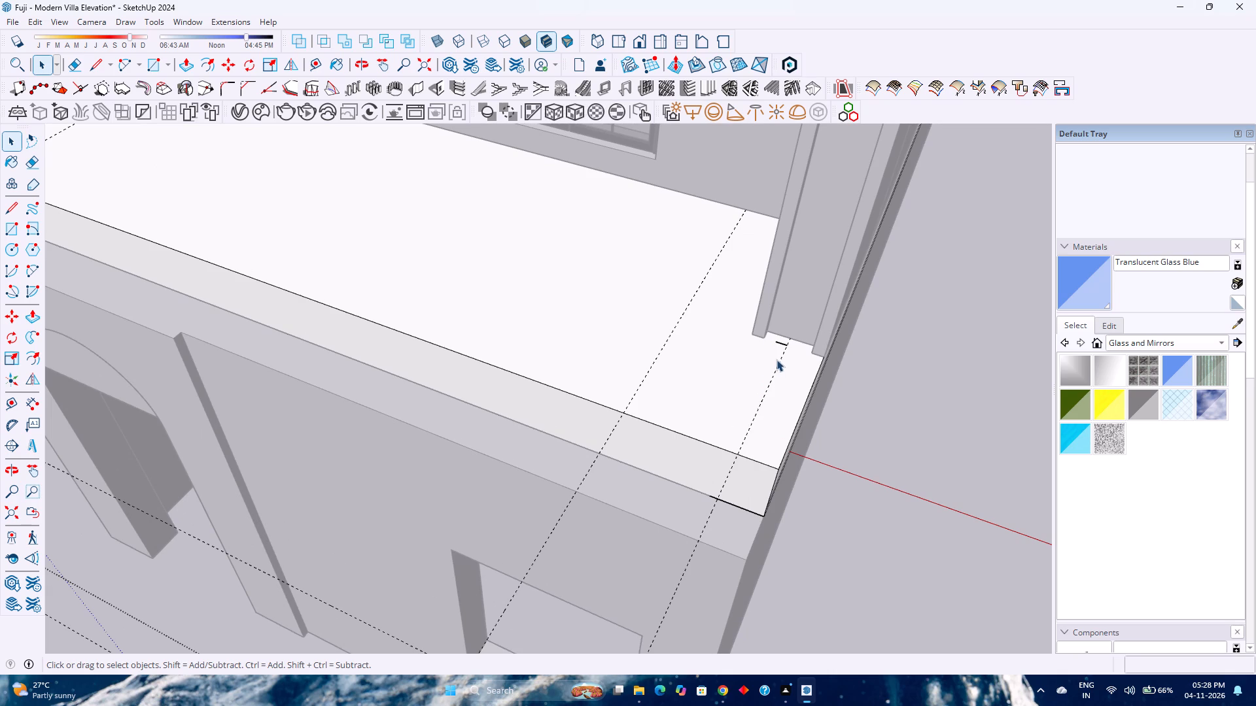
left_click(780, 344)
key("Delete")
Move the curved glass railing group 20' back along the red axis onto the first-floor balcony.
scroll(624, 419, "down", 8)
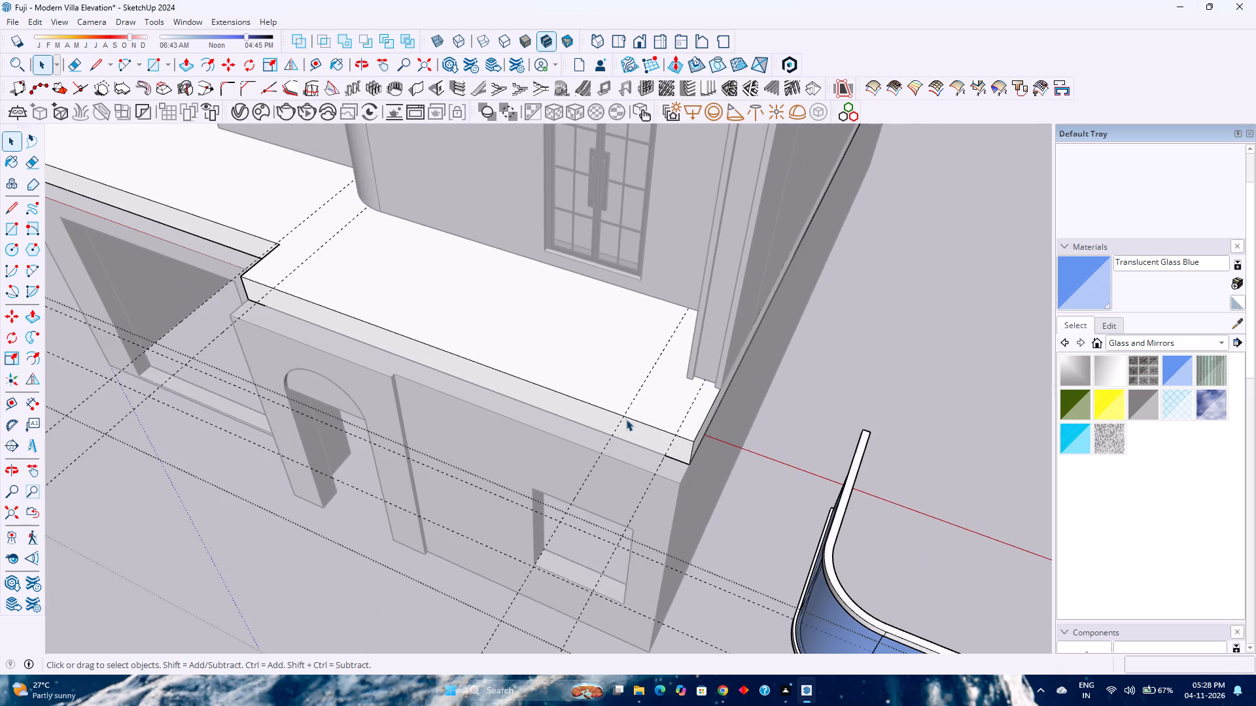
left_click(647, 423)
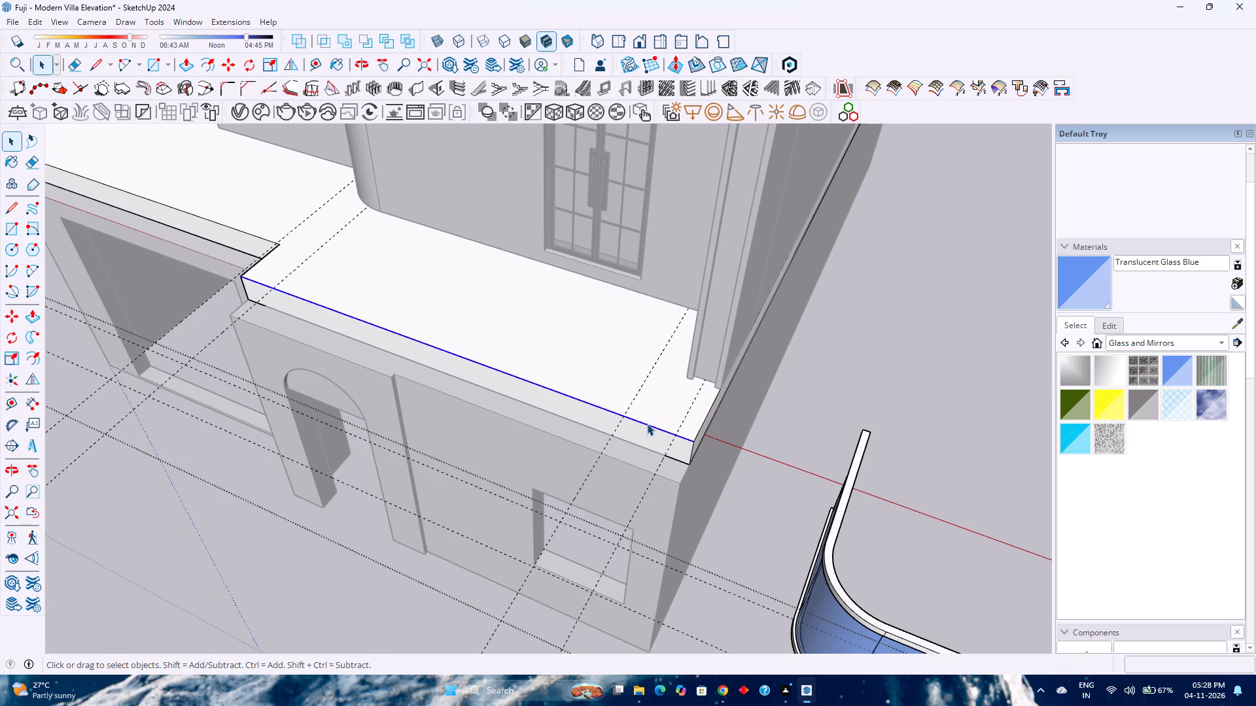
scroll(629, 452, "down", 14)
left_click(765, 548)
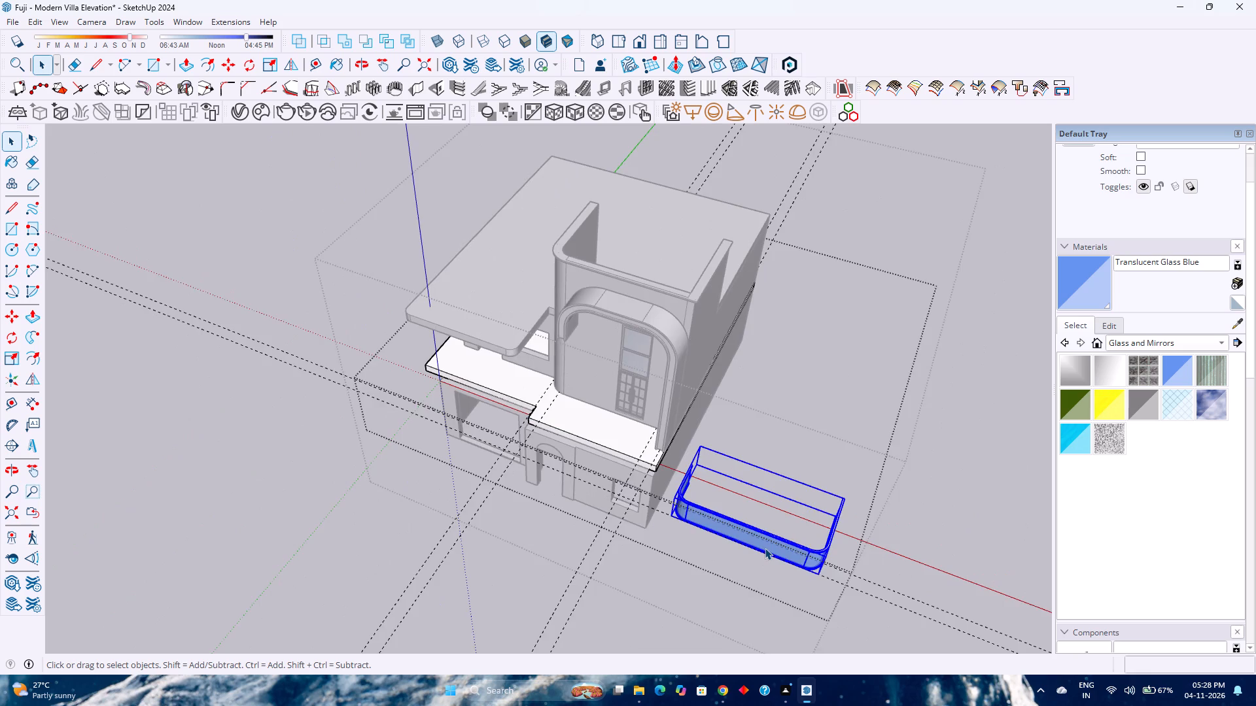
scroll(764, 548, "up", 5)
key("m")
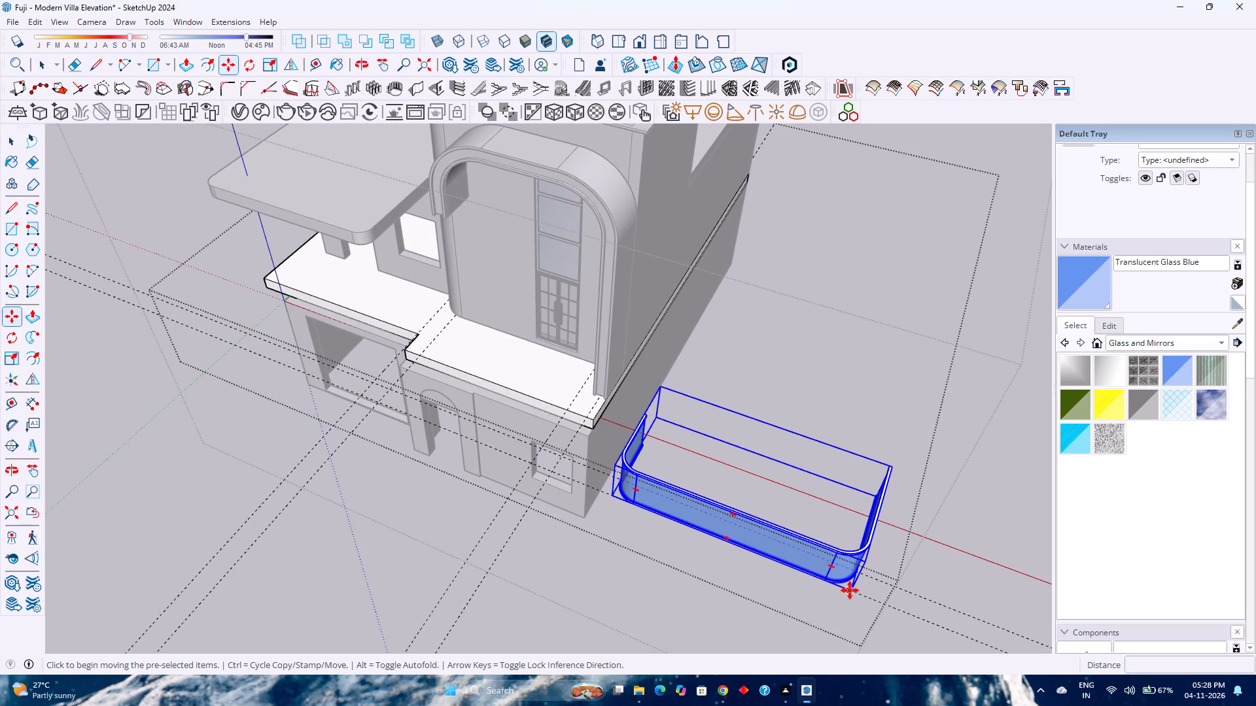
scroll(872, 557, "up", 2)
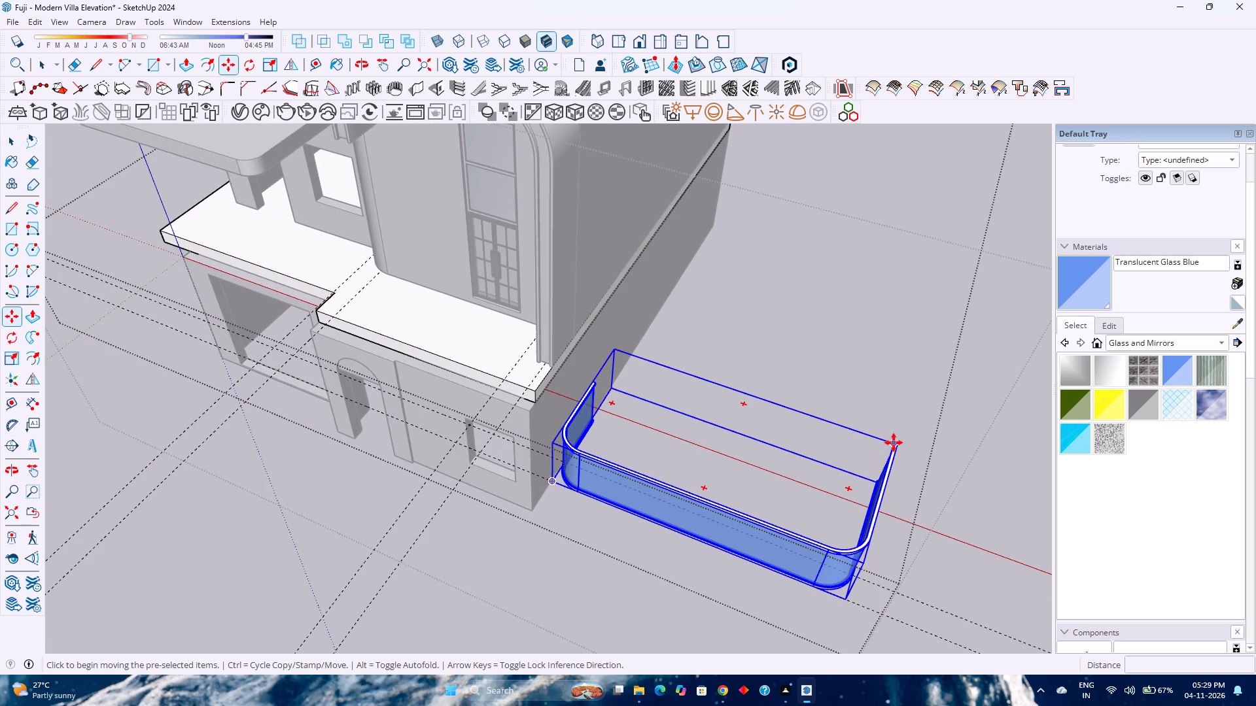
scroll(902, 445, "up", 8)
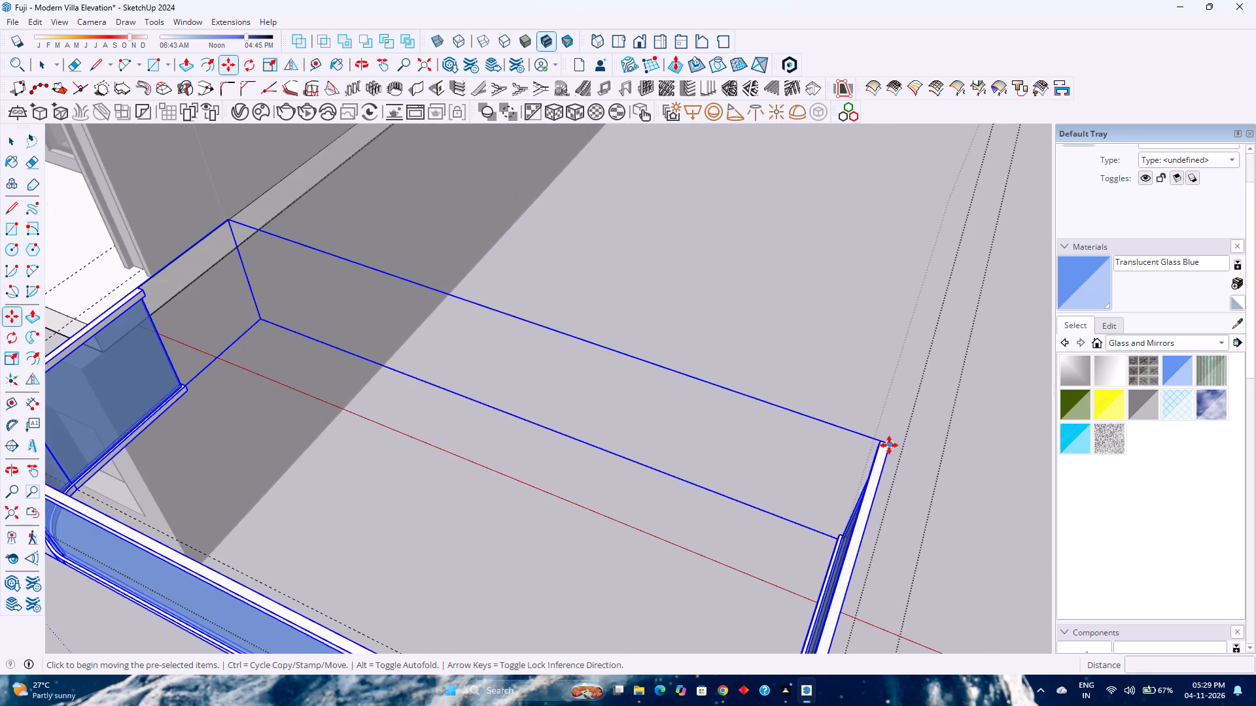
left_click(889, 445)
key("Right")
key("2")
key("0")
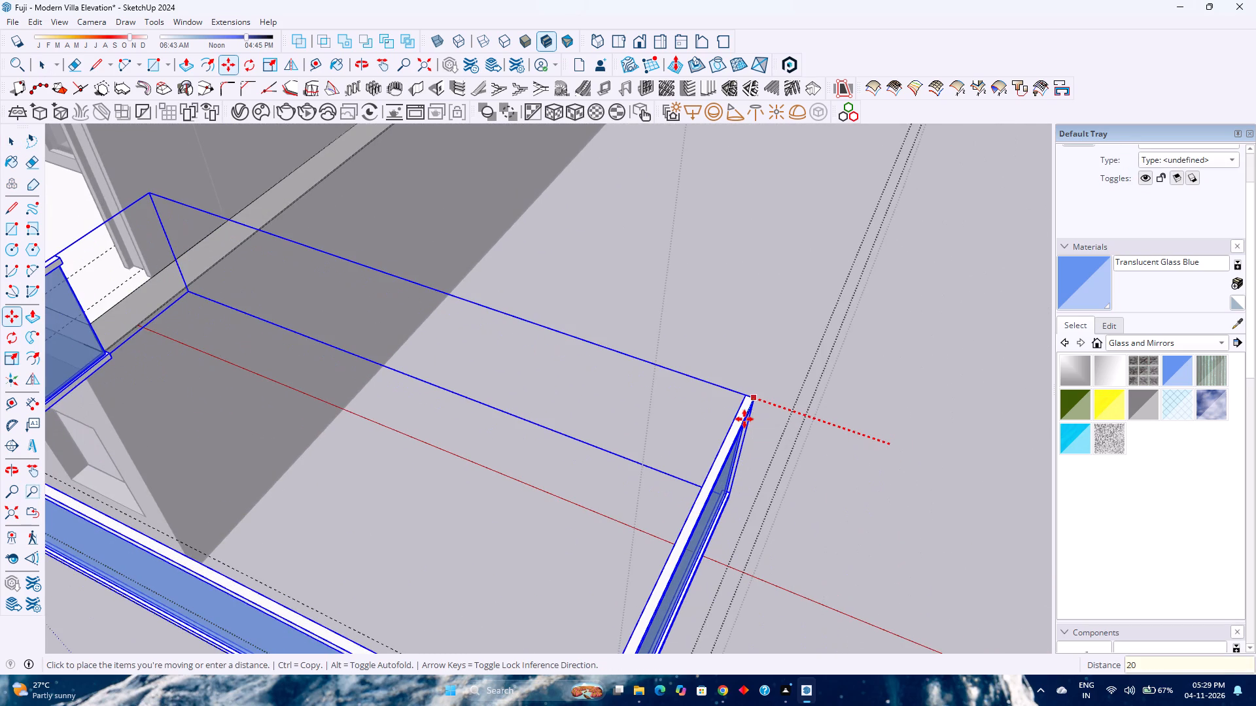
key("apostrophe")
key("Return")
scroll(747, 418, "down", 5)
scroll(747, 418, "up", 1)
scroll(746, 419, "down", 3)
scroll(516, 398, "up", 3)
middle_click_drag(300, 404, 444, 414)
scroll(444, 412, "down", 4)
key("space")
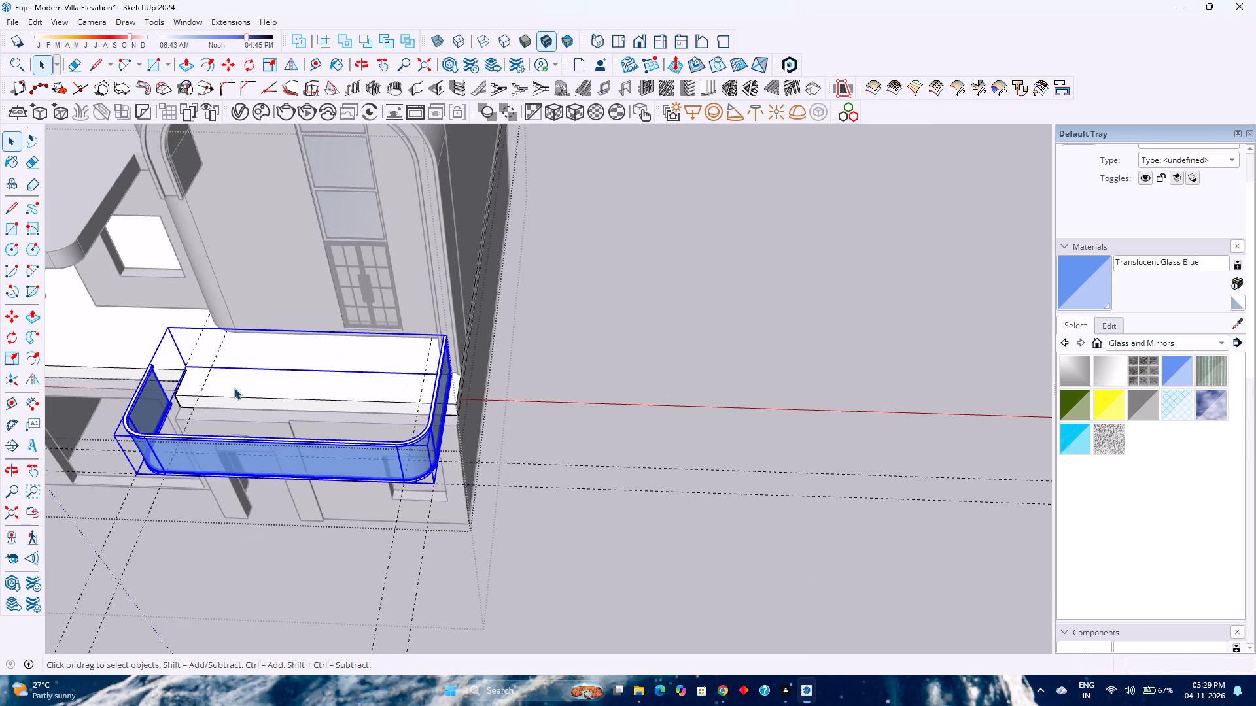
middle_click_drag(190, 400, 374, 311)
scroll(382, 310, "down", 3)
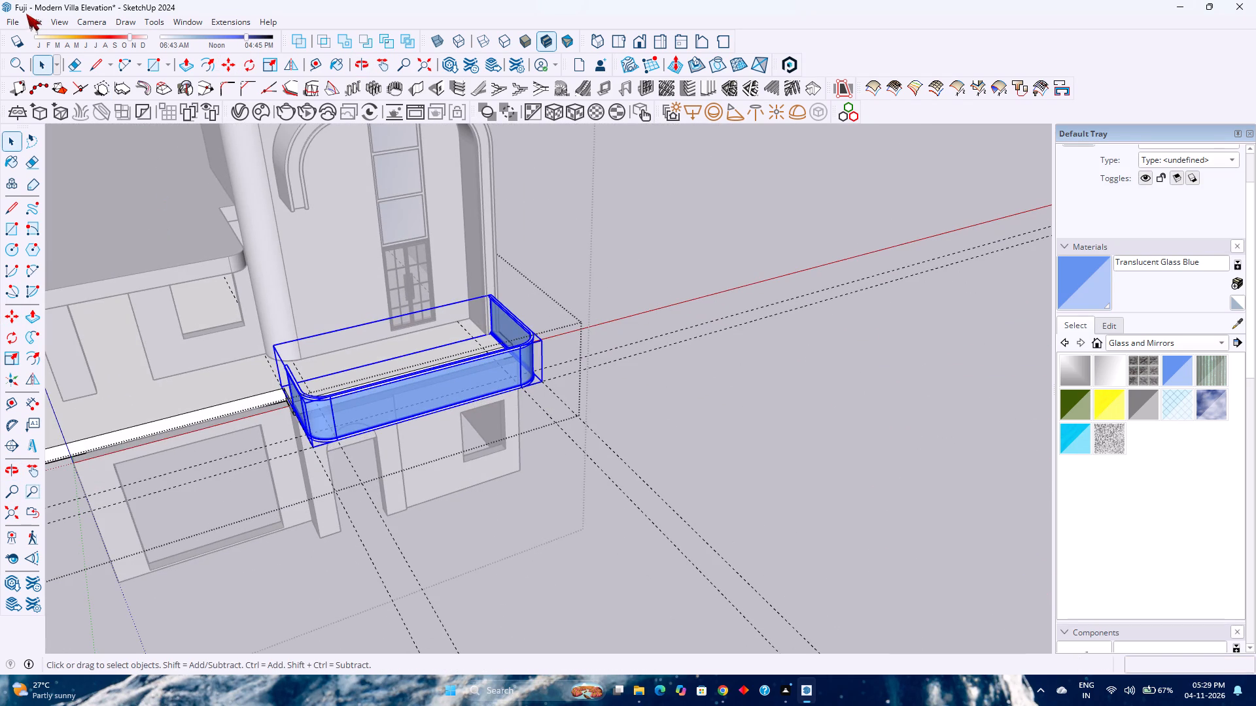
Delete all guides from the model and leave the open group.
left_click(31, 18)
left_click(80, 152)
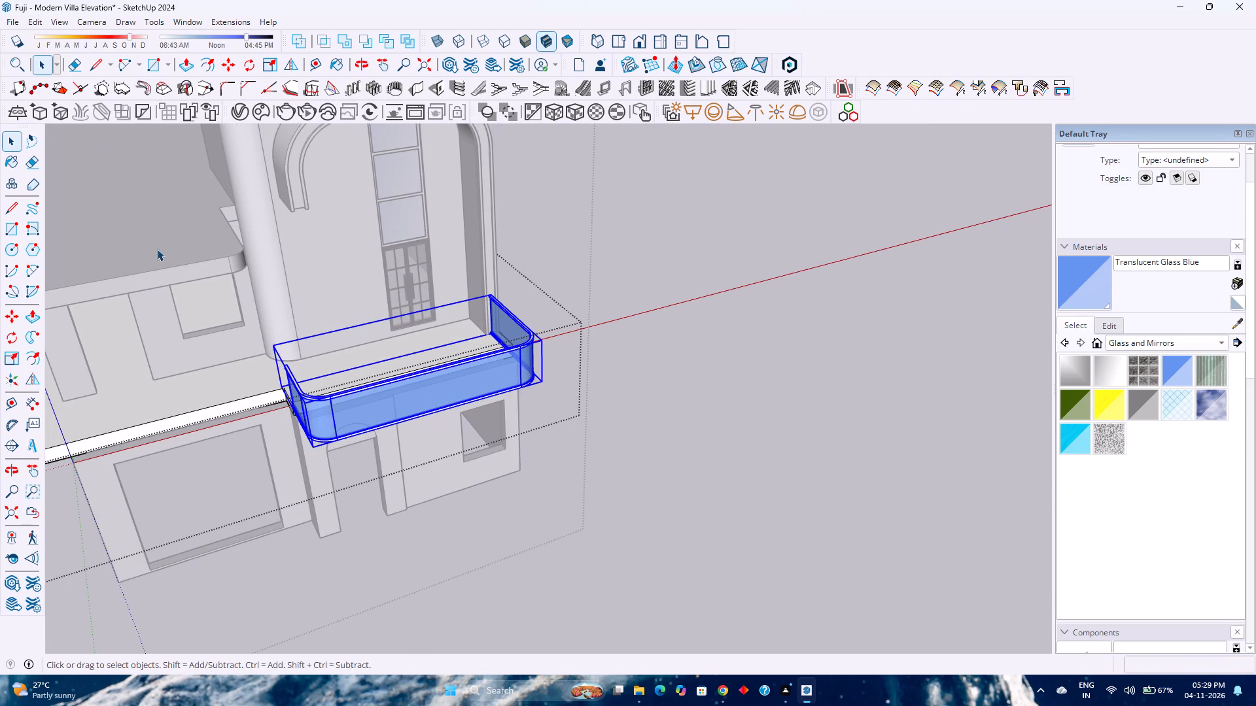
key("Escape")
Unhide all hidden parts of the villa model.
left_click(23, 19)
left_click(31, 22)
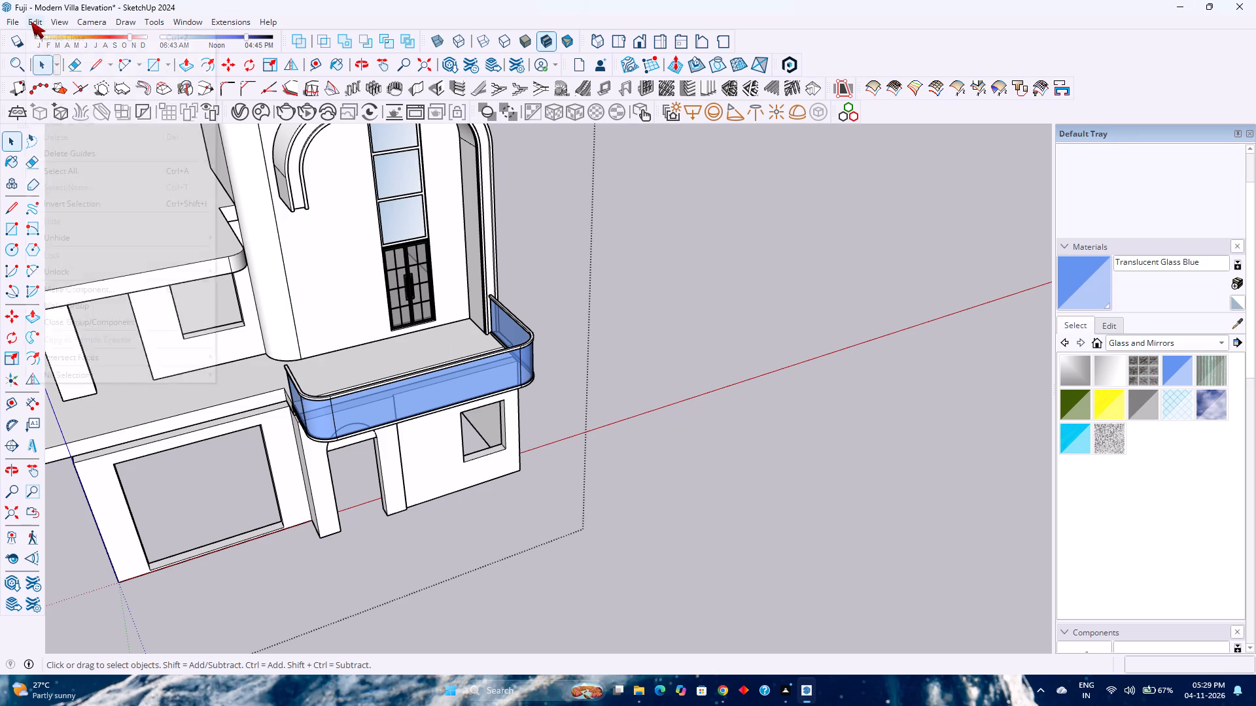
left_click(258, 275)
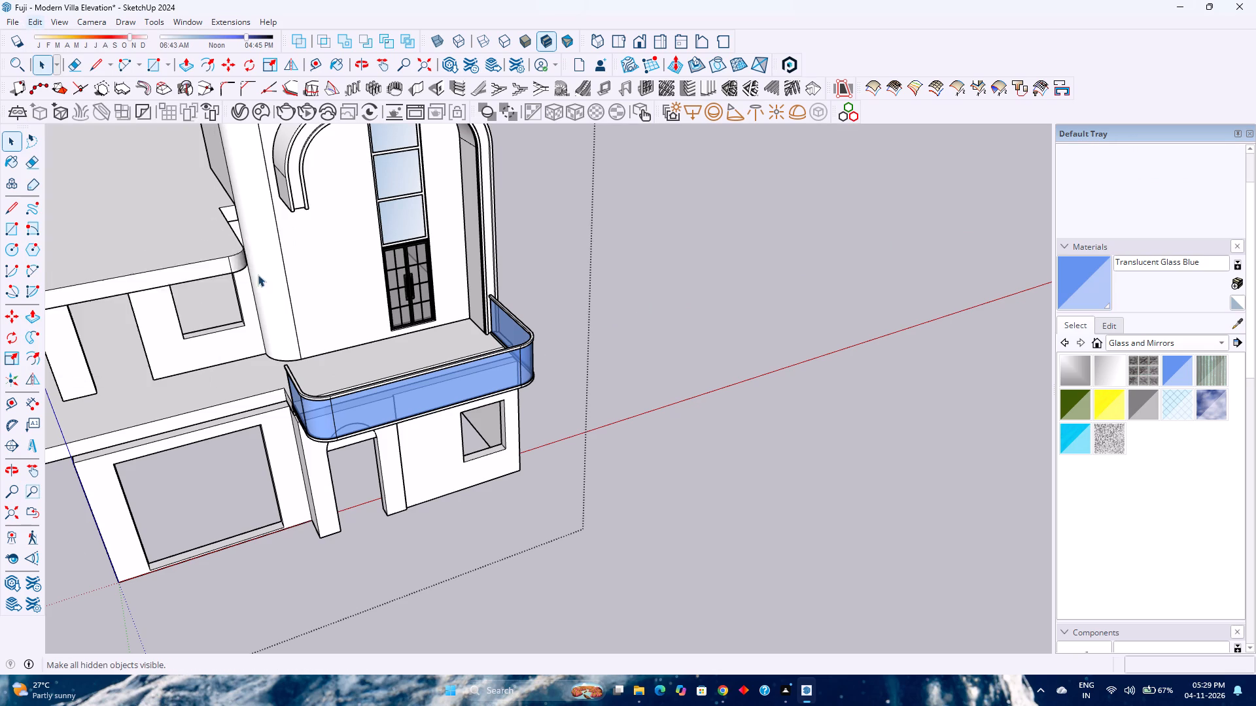
Examine the glass railing's fit on the curved first-floor balcony and the whole villa from the front, side and above.
scroll(403, 320, "down", 2)
middle_click(463, 356)
middle_click_drag(458, 361, 431, 372)
middle_click_drag(419, 375, 141, 378)
middle_click(139, 378)
scroll(456, 309, "up", 6)
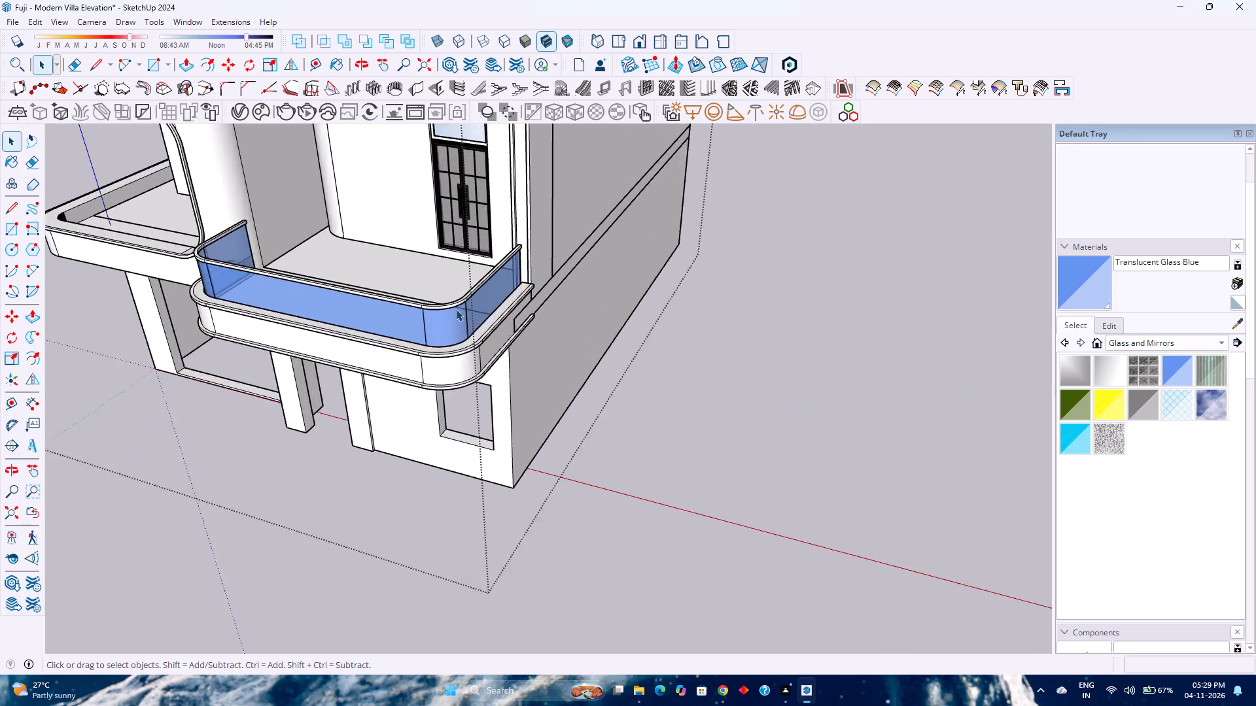
scroll(456, 309, "up", 3)
middle_click_drag(461, 314, 284, 328)
scroll(279, 311, "down", 3)
middle_click_drag(258, 308, 283, 307)
middle_click(288, 305)
middle_click_drag(317, 302, 630, 314)
middle_click(630, 314)
middle_click(633, 314)
middle_click(633, 314)
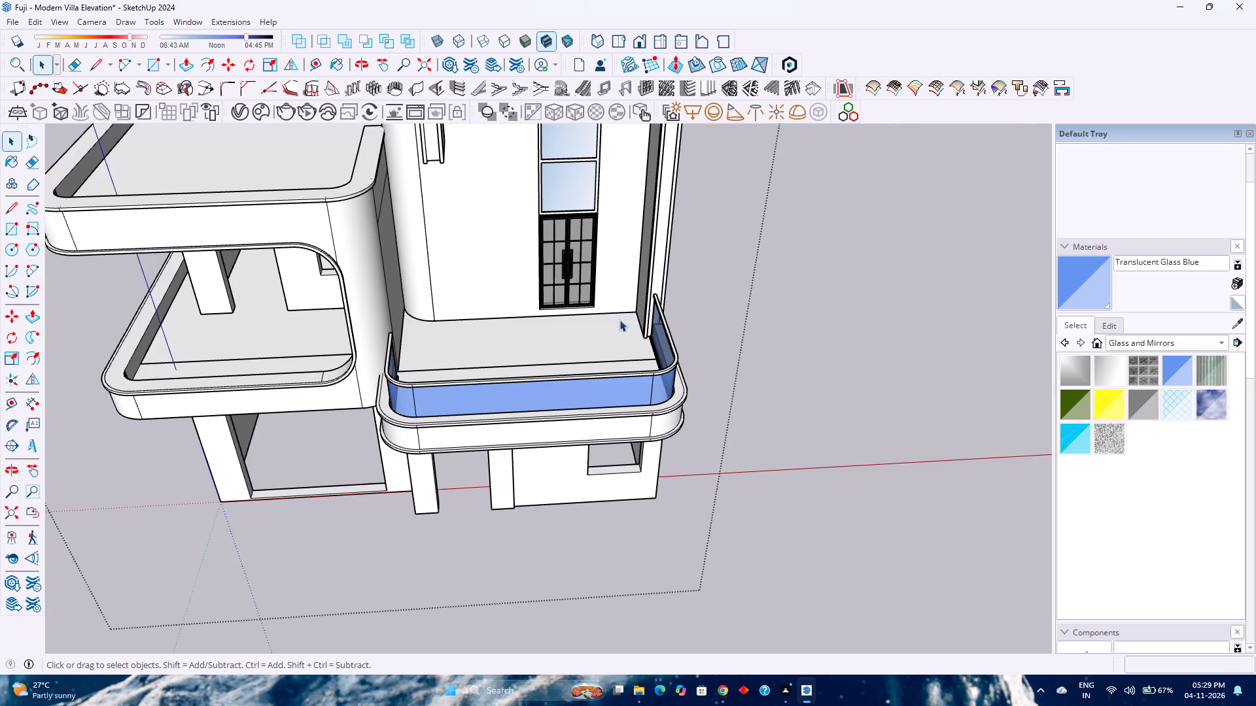
middle_click_drag(350, 413, 410, 288)
middle_click_drag(491, 304, 540, 362, "shift")
middle_click_drag(540, 362, 572, 415, "shift")
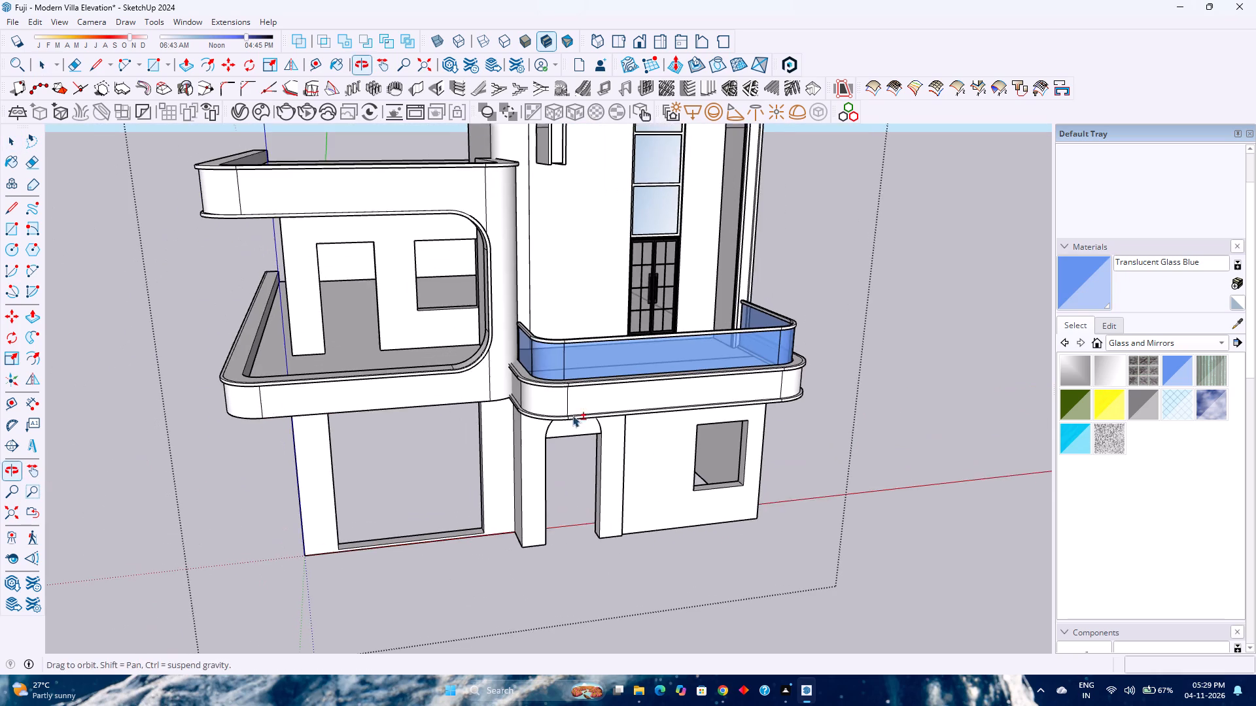
middle_click_drag(572, 415, 572, 414, "shift")
middle_click_drag(494, 349, 451, 328)
middle_click(451, 328)
middle_click(550, 372)
middle_click_drag(550, 372, 561, 320)
middle_click(561, 320)
middle_click(576, 327, "shift")
middle_click_drag(576, 327, 644, 414, "shift")
middle_click(548, 431)
middle_click_drag(540, 422, 491, 373)
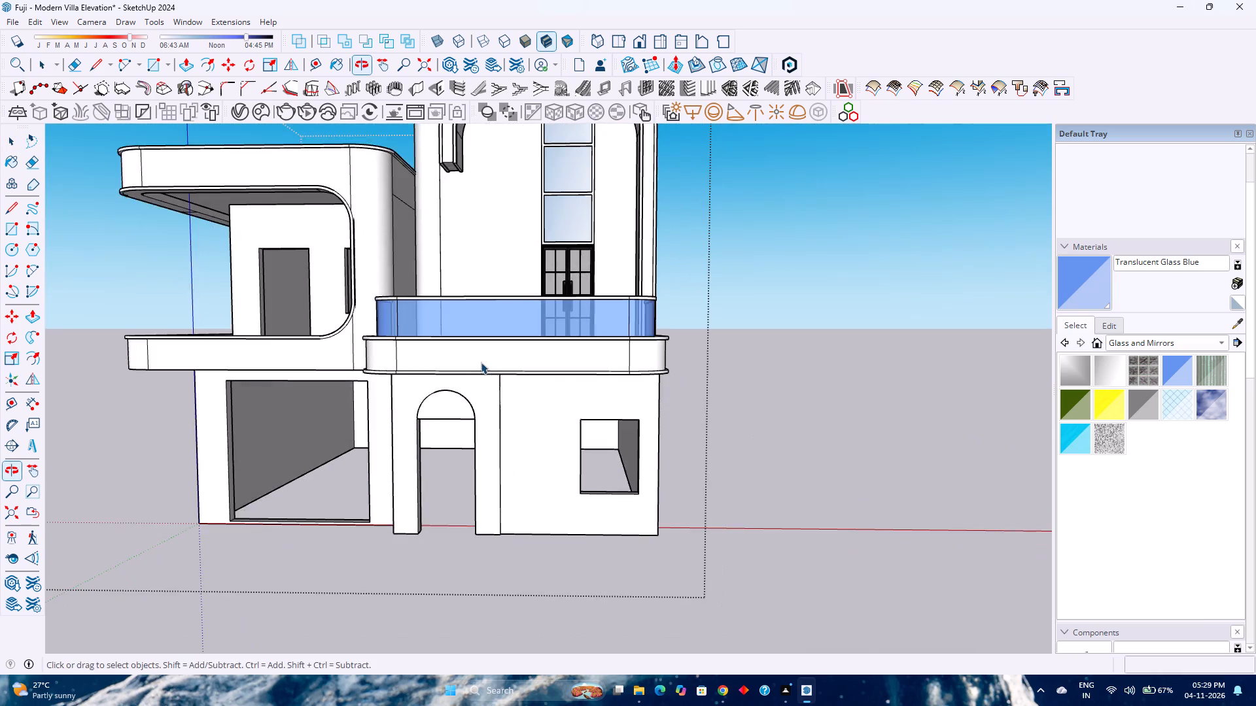
scroll(481, 361, "down", 3)
middle_click_drag(425, 380, 467, 408, "shift")
middle_click_drag(475, 413, 537, 465, "shift")
middle_click_drag(489, 451, 464, 437)
middle_click(464, 437)
middle_click(438, 439)
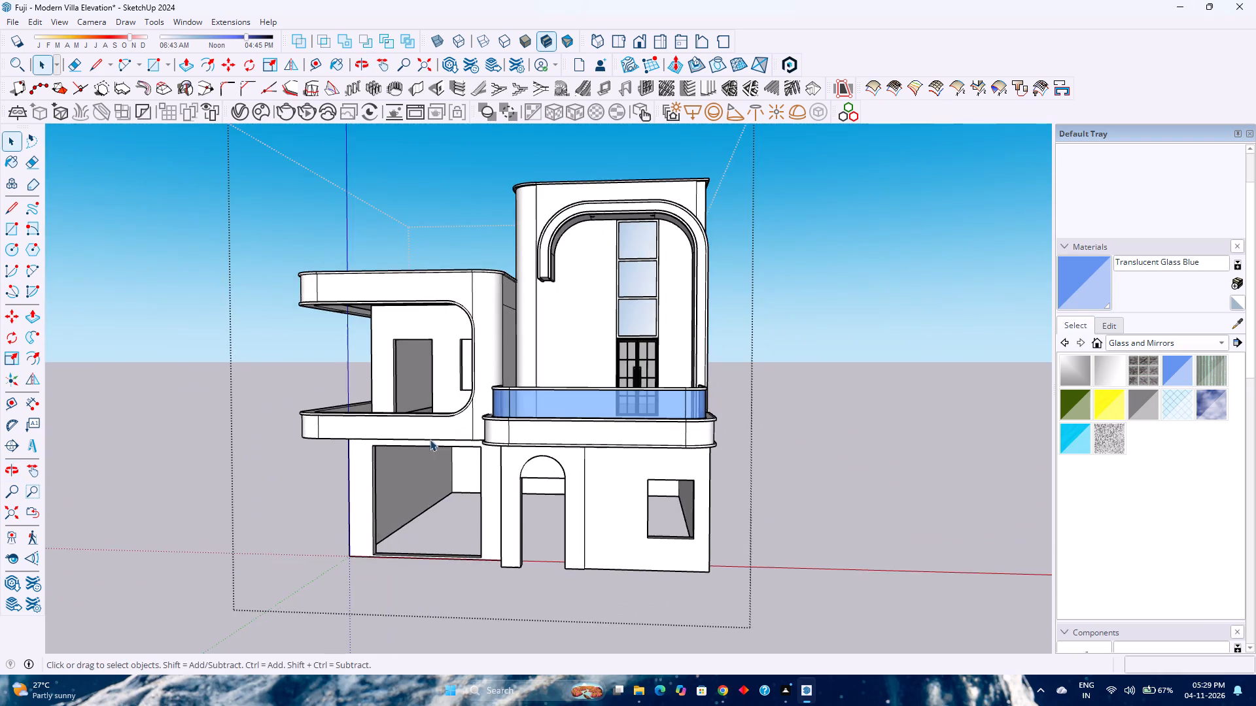
middle_click_drag(399, 398, 881, 597)
middle_click_drag(881, 597, 888, 597)
middle_click(888, 597)
middle_click(890, 595)
scroll(630, 414, "up", 6)
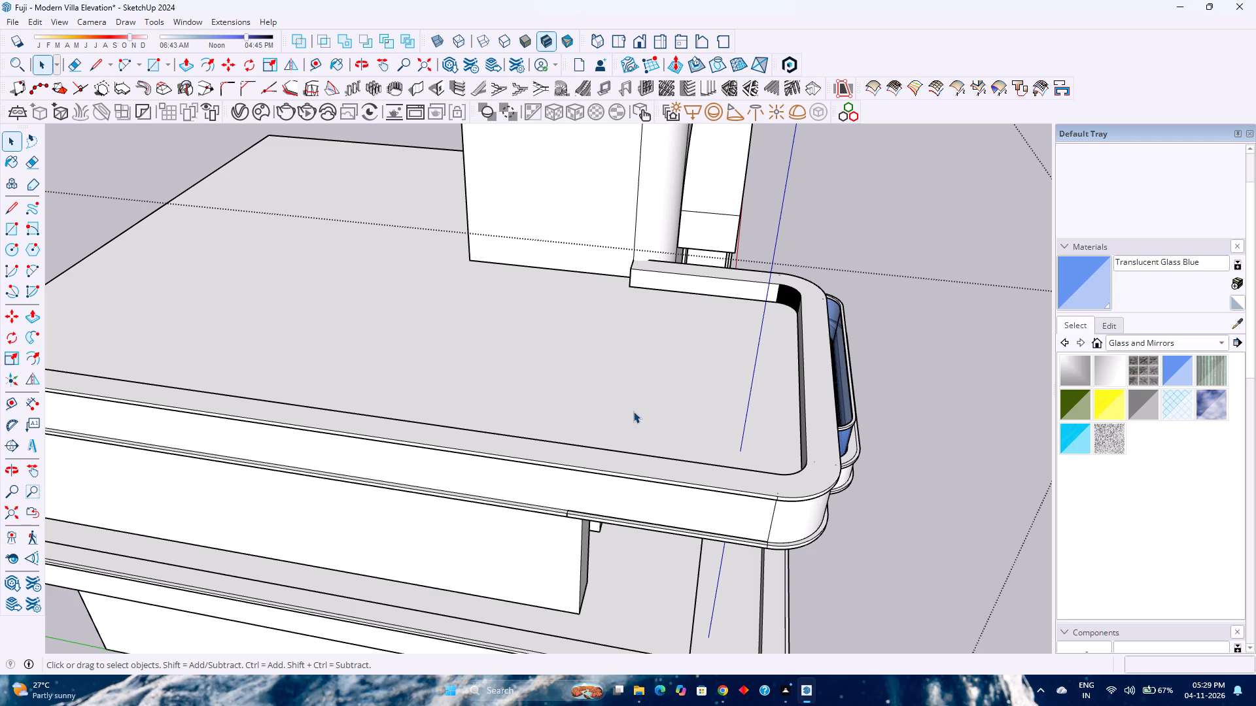
Edit the Translucent Glass Blue material's colour to saturation 41 and lightness 81.
left_click(1119, 333)
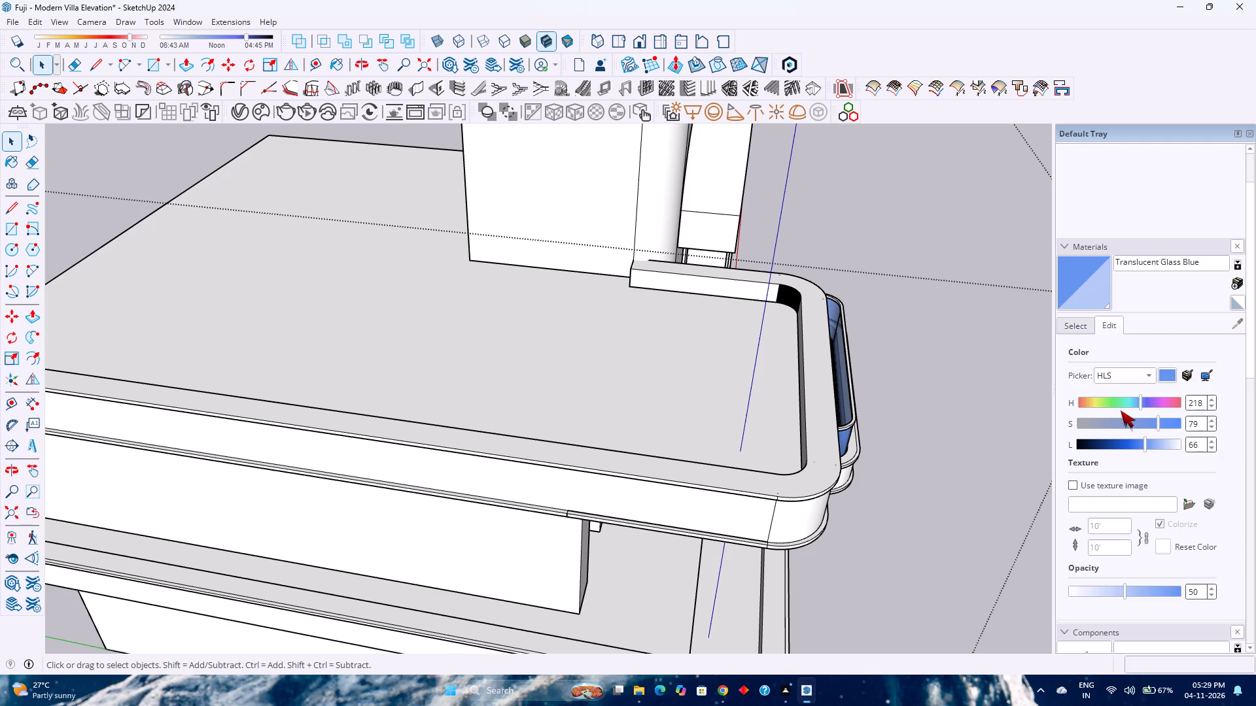
left_click(1160, 445)
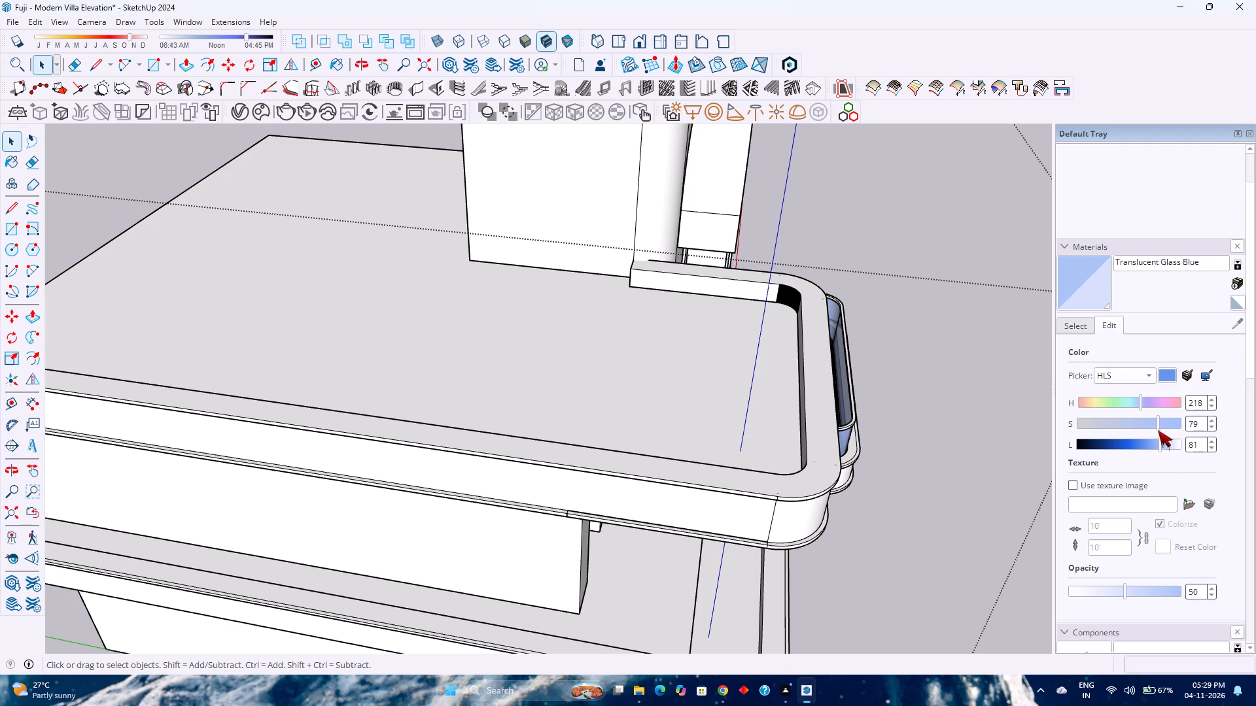
left_click_drag(1158, 428, 1119, 424)
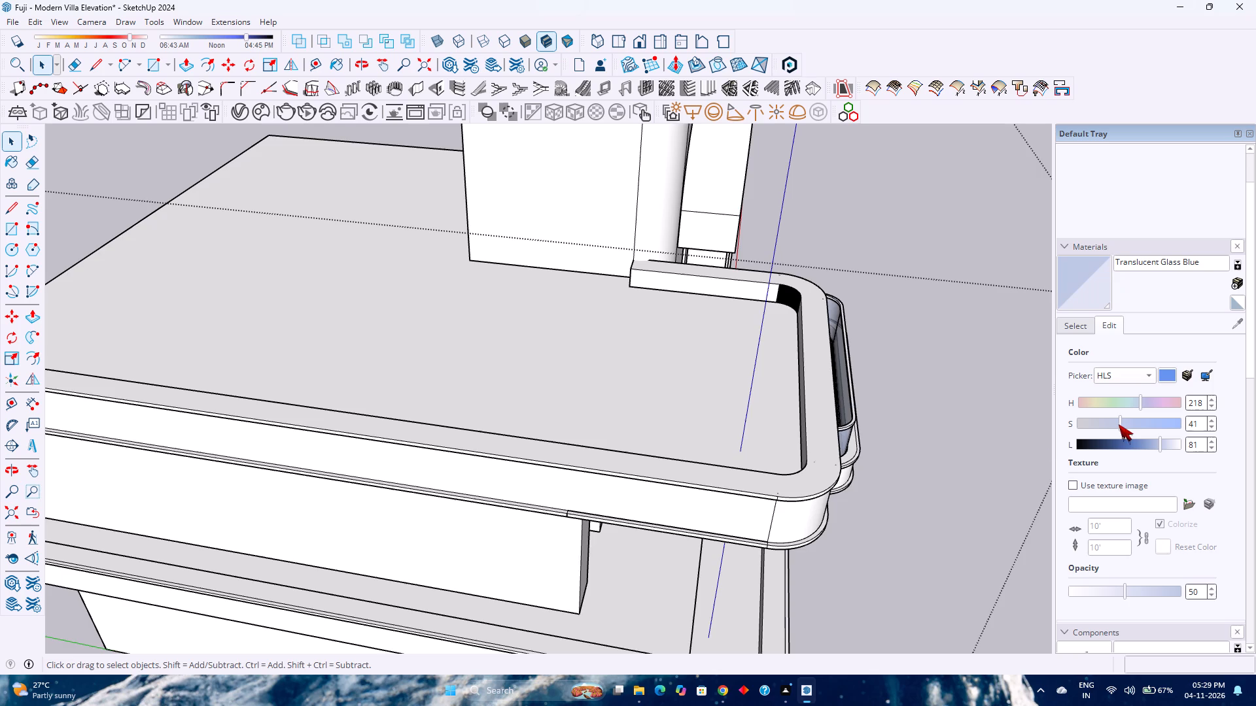
Close the open villa group and save the model.
scroll(930, 456, "down", 3)
middle_click(928, 456)
middle_click(928, 456)
middle_click_drag(923, 456, 612, 358)
middle_click(612, 358)
middle_click(612, 358)
scroll(612, 358, "down", 3)
middle_click_drag(617, 387, 489, 369)
middle_click(485, 369)
left_click(702, 386)
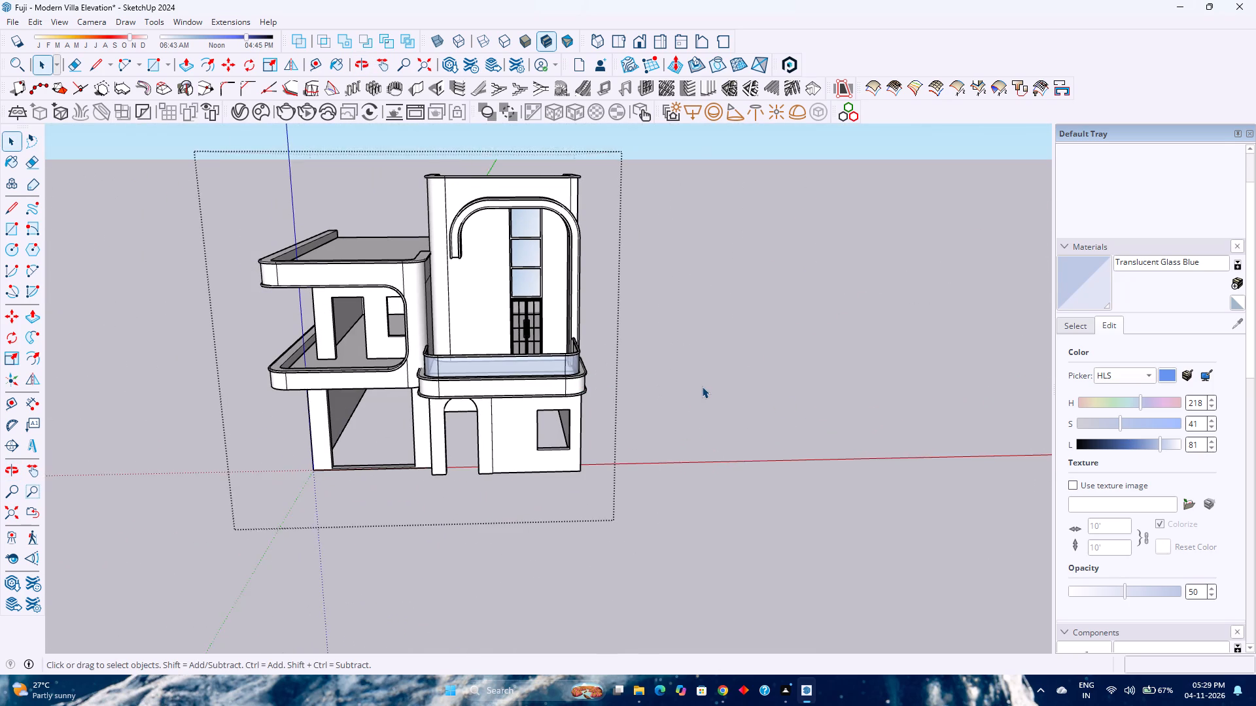
key("ctrl+s")
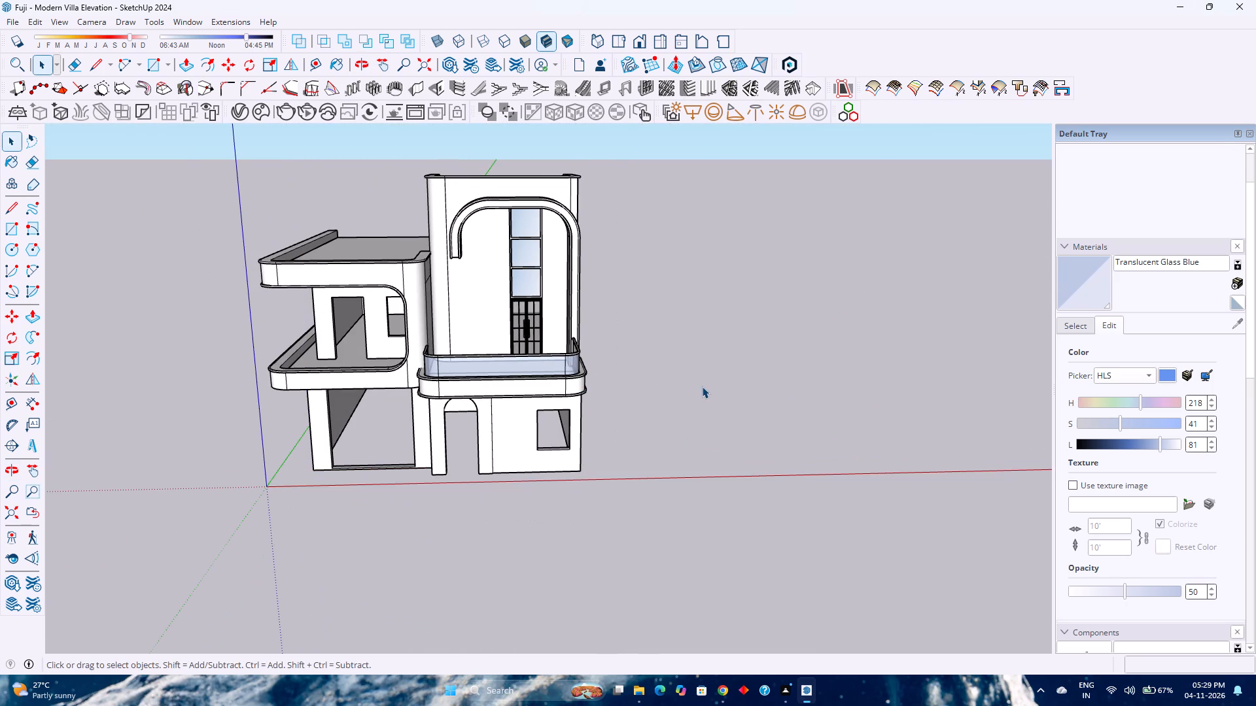
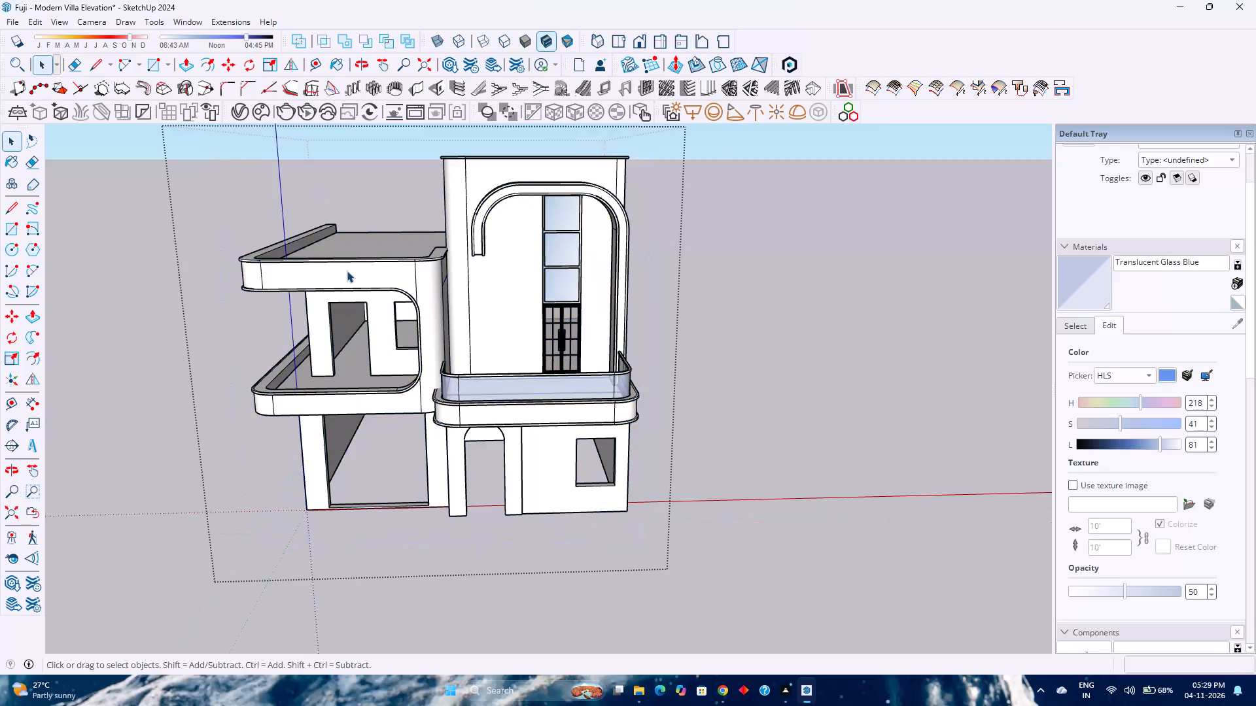
Examine the villa's roof terrace, parapets and curved balconies from above and from both front corners.
scroll(347, 271, "up", 3)
middle_click(347, 271)
middle_click_drag(355, 272, 536, 353)
middle_click_drag(582, 365, 639, 363)
middle_click(641, 362)
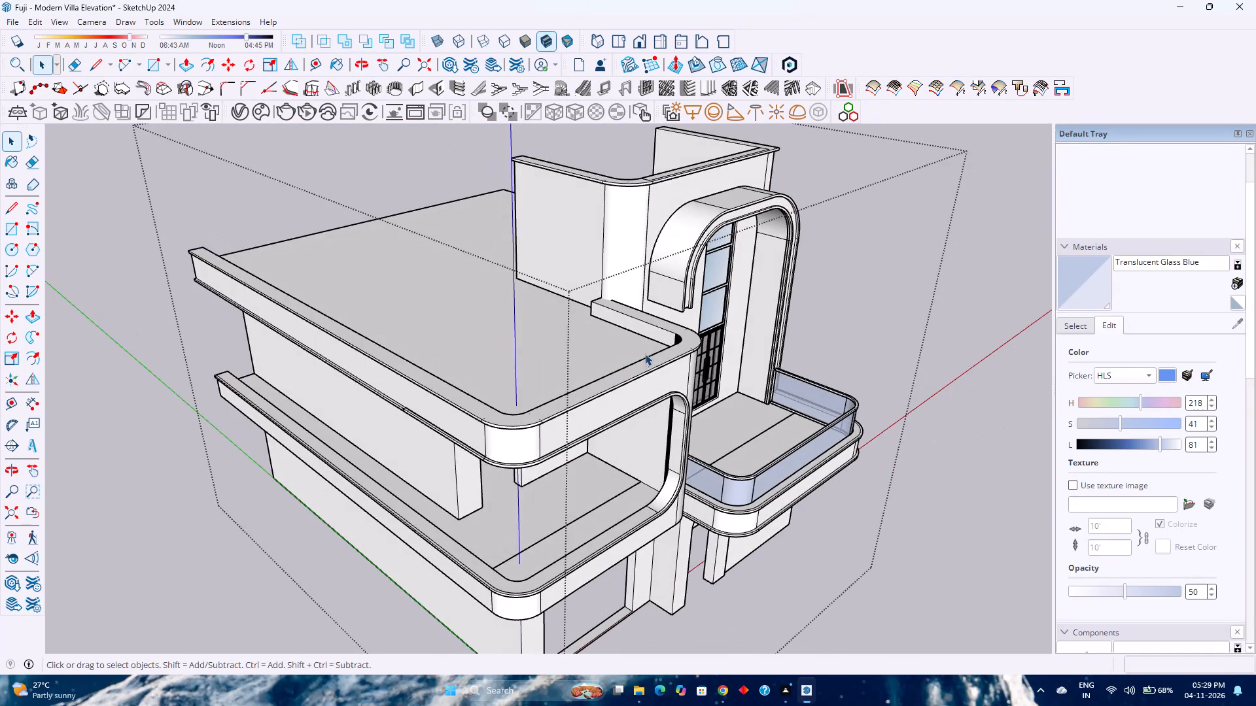
scroll(645, 352, "down", 1)
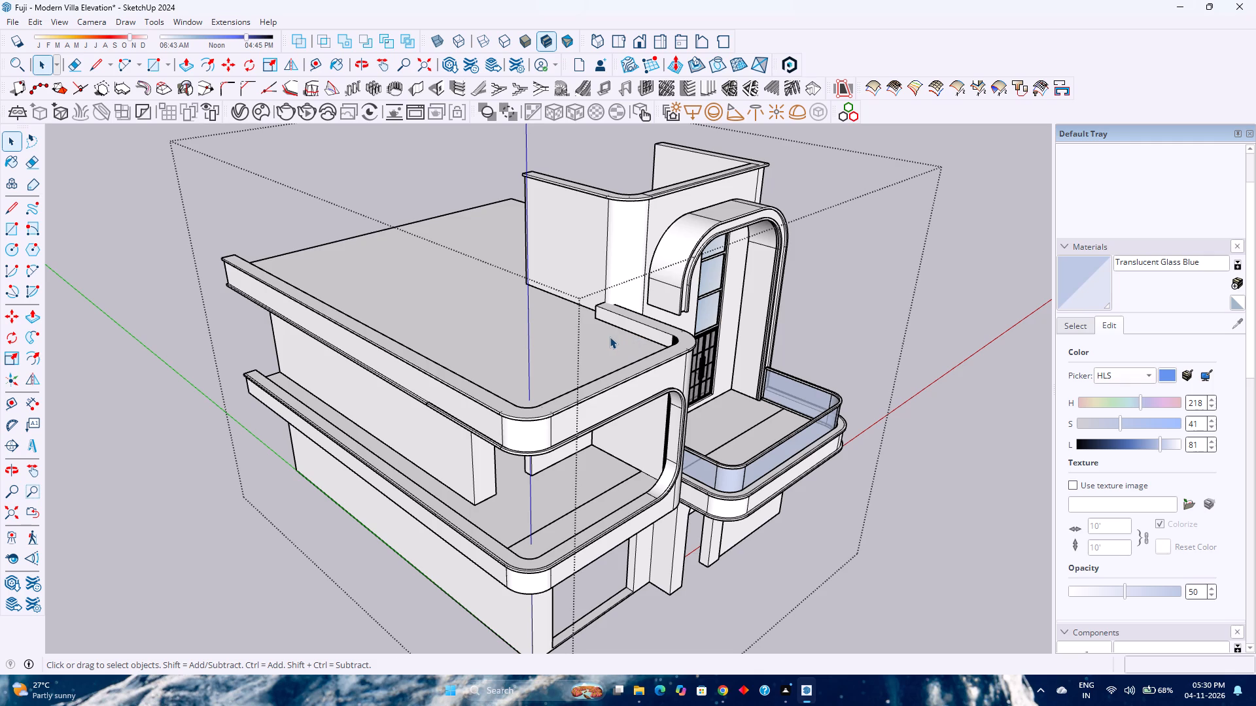
scroll(610, 336, "down", 3)
scroll(610, 336, "up", 2)
scroll(613, 333, "down", 3)
scroll(614, 333, "up", 3)
scroll(614, 333, "down", 3)
scroll(614, 333, "up", 4)
scroll(614, 333, "down", 4)
scroll(614, 333, "up", 3)
scroll(611, 335, "down", 2)
scroll(611, 335, "up", 3)
scroll(611, 335, "down", 3)
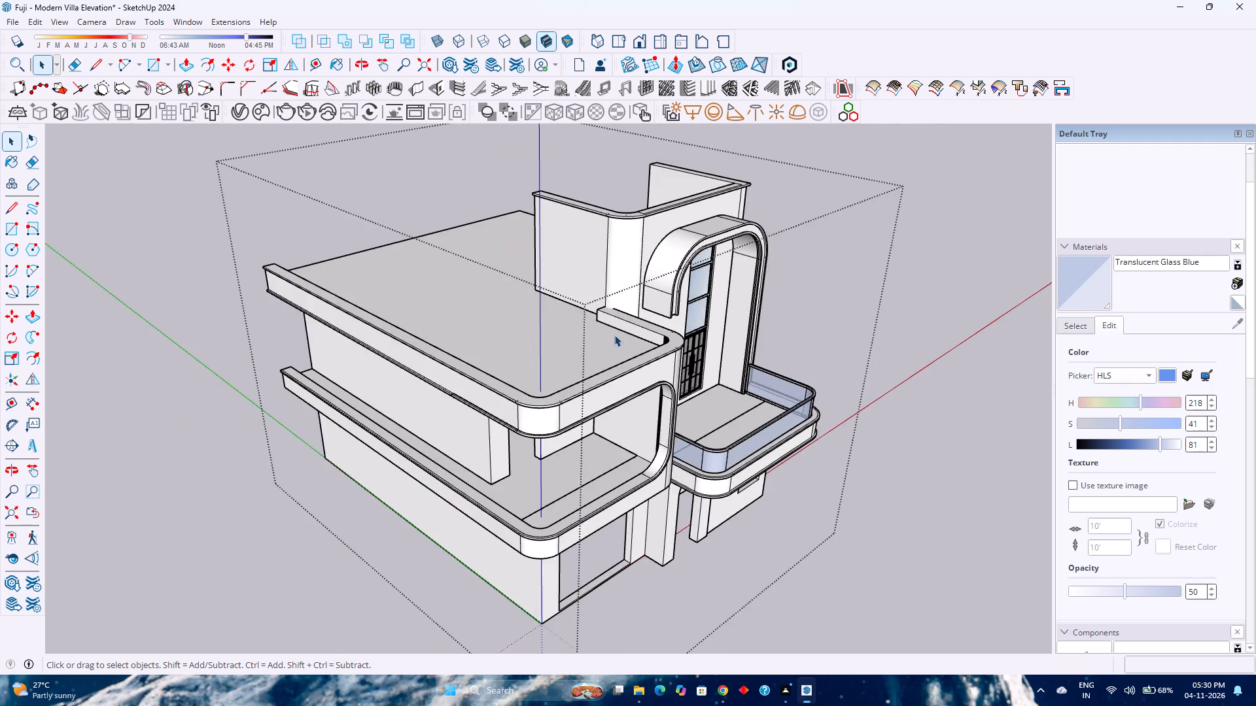
middle_click(625, 329)
middle_click_drag(610, 324, 486, 305)
middle_click(484, 305)
middle_click(482, 305)
scroll(523, 282, "down", 4)
middle_click_drag(665, 365, 257, 357)
middle_click(257, 357)
scroll(385, 311, "up", 3)
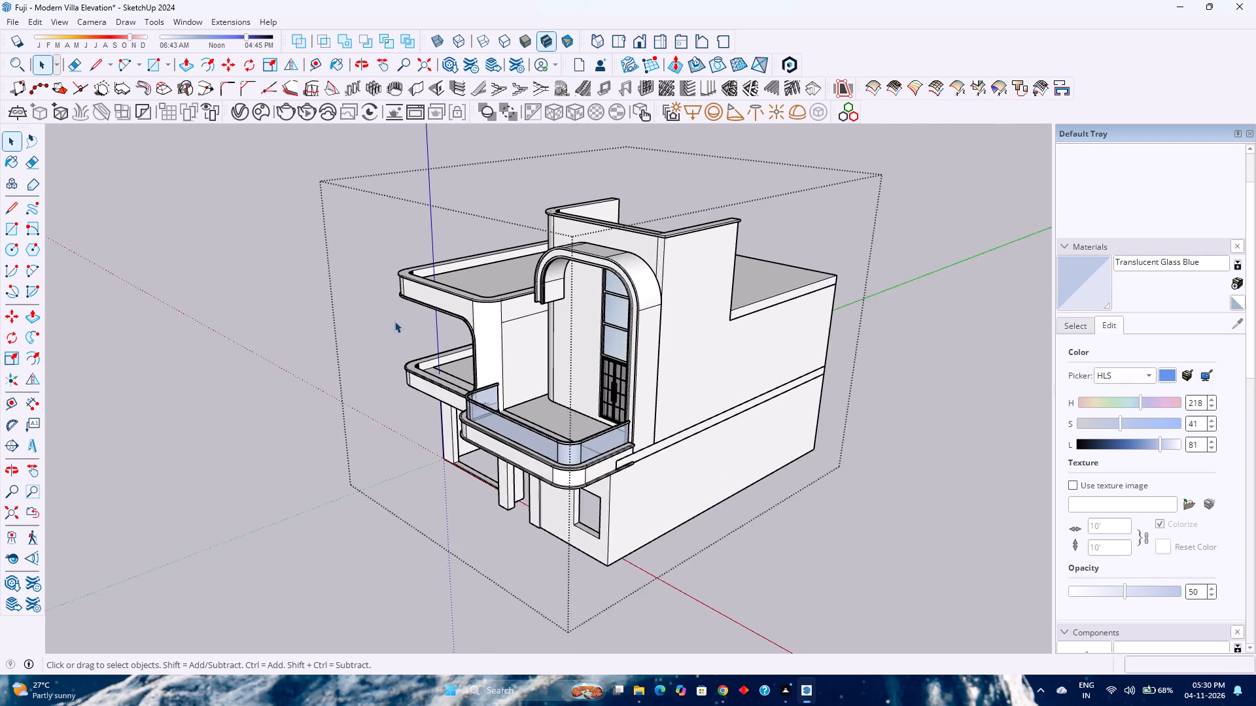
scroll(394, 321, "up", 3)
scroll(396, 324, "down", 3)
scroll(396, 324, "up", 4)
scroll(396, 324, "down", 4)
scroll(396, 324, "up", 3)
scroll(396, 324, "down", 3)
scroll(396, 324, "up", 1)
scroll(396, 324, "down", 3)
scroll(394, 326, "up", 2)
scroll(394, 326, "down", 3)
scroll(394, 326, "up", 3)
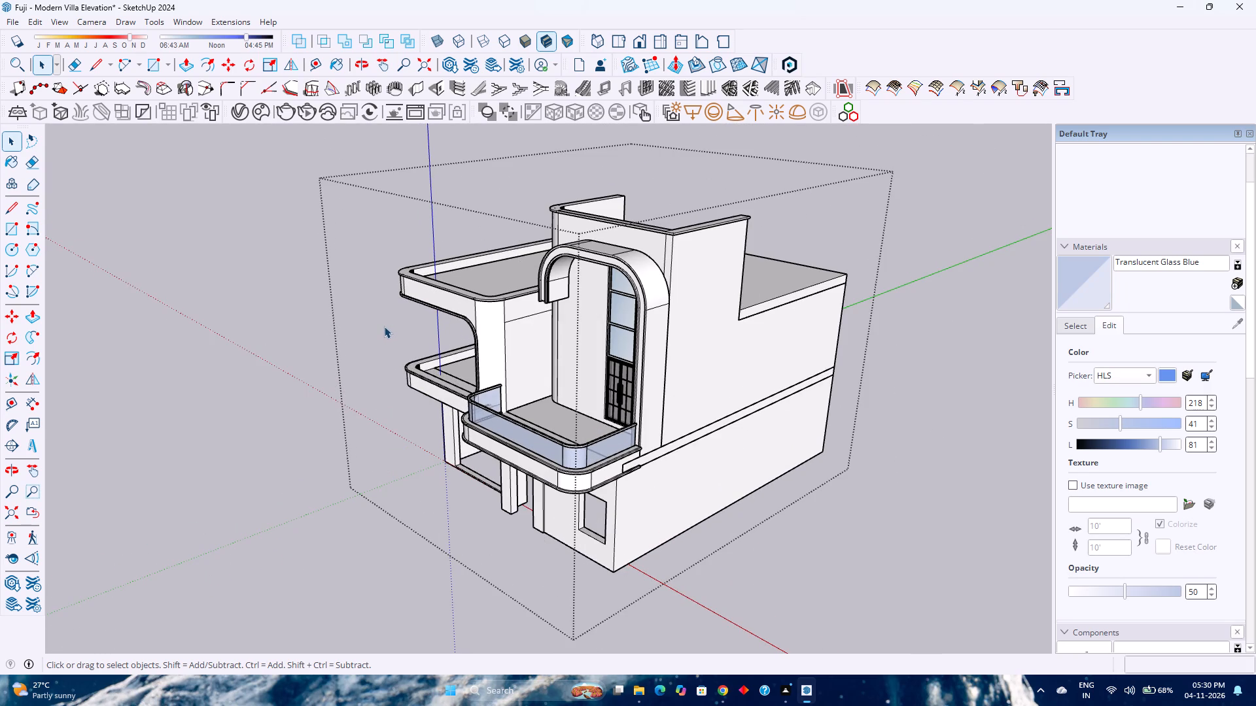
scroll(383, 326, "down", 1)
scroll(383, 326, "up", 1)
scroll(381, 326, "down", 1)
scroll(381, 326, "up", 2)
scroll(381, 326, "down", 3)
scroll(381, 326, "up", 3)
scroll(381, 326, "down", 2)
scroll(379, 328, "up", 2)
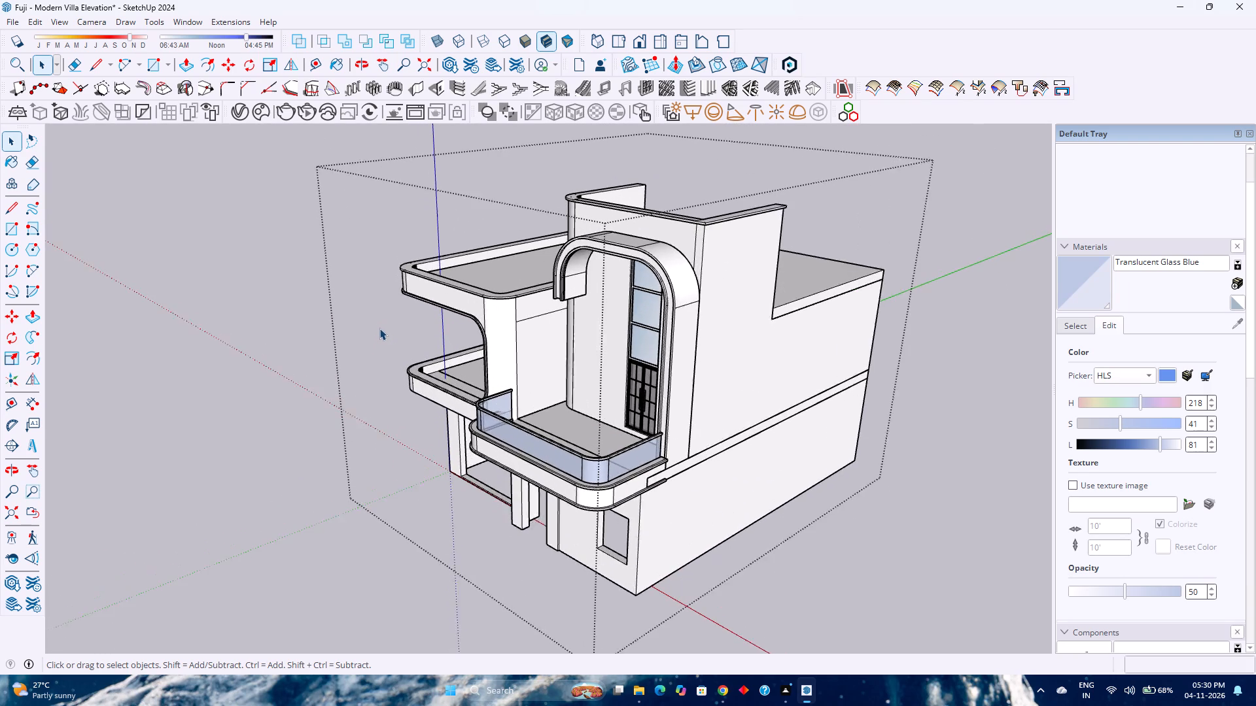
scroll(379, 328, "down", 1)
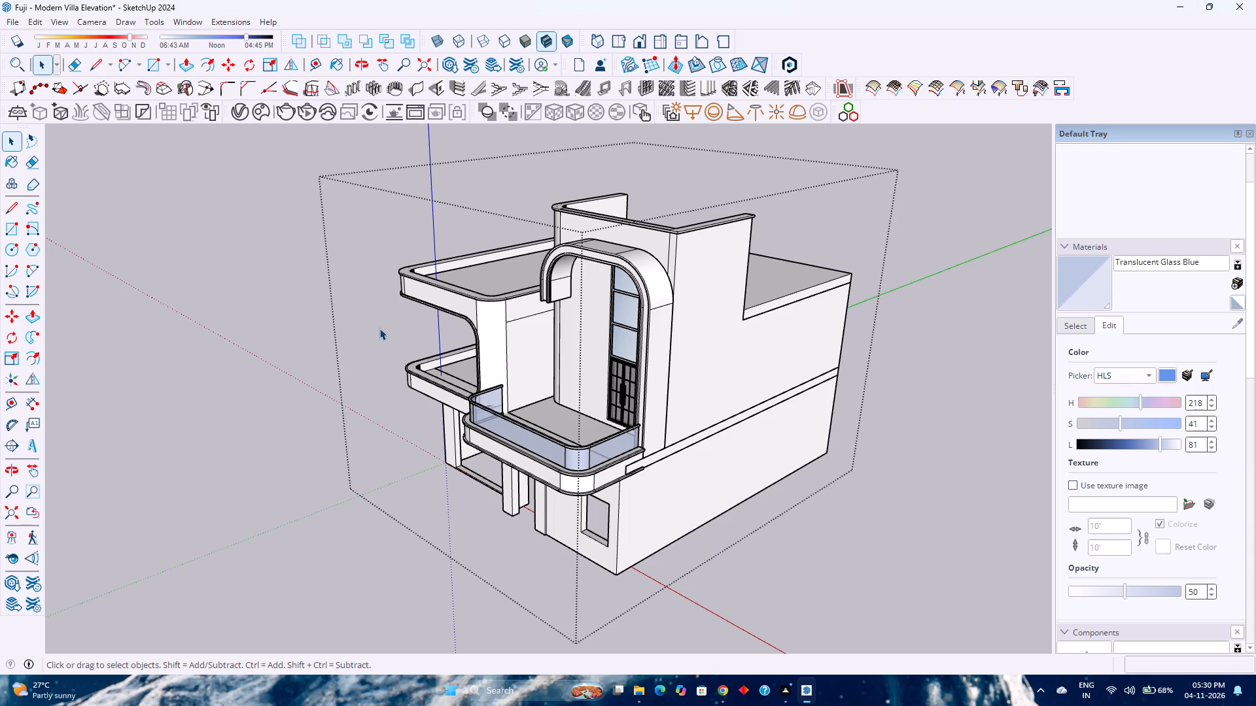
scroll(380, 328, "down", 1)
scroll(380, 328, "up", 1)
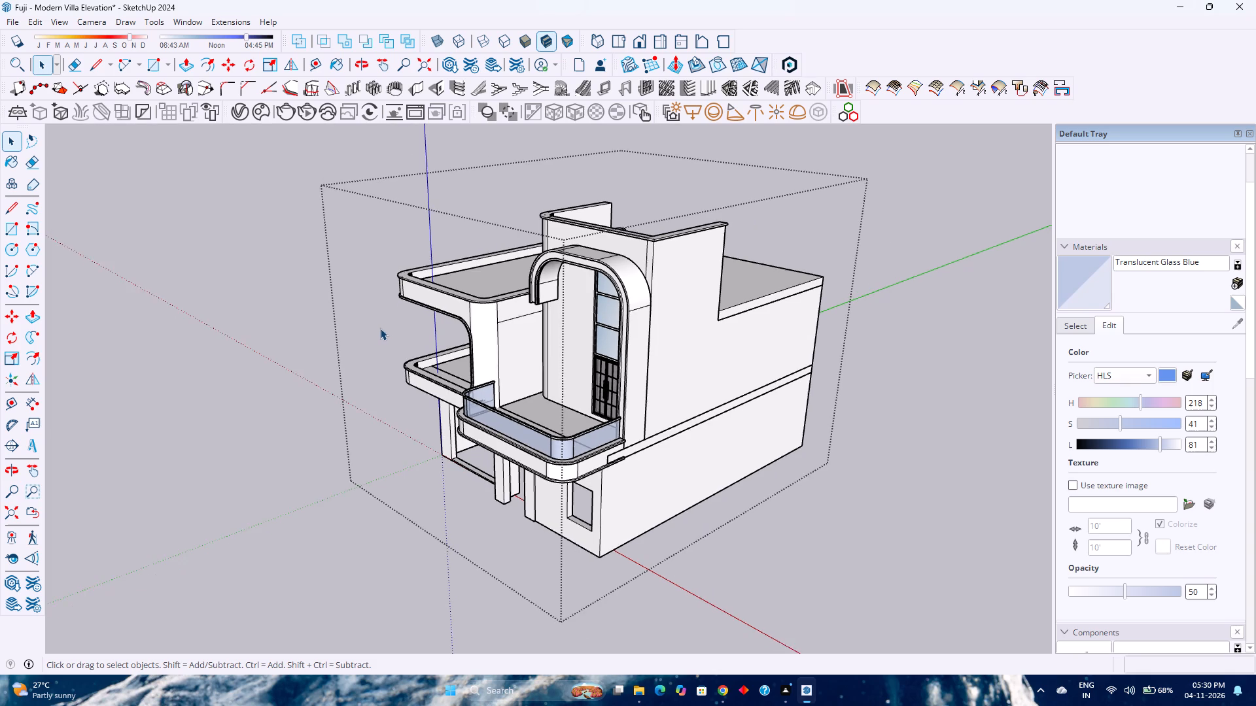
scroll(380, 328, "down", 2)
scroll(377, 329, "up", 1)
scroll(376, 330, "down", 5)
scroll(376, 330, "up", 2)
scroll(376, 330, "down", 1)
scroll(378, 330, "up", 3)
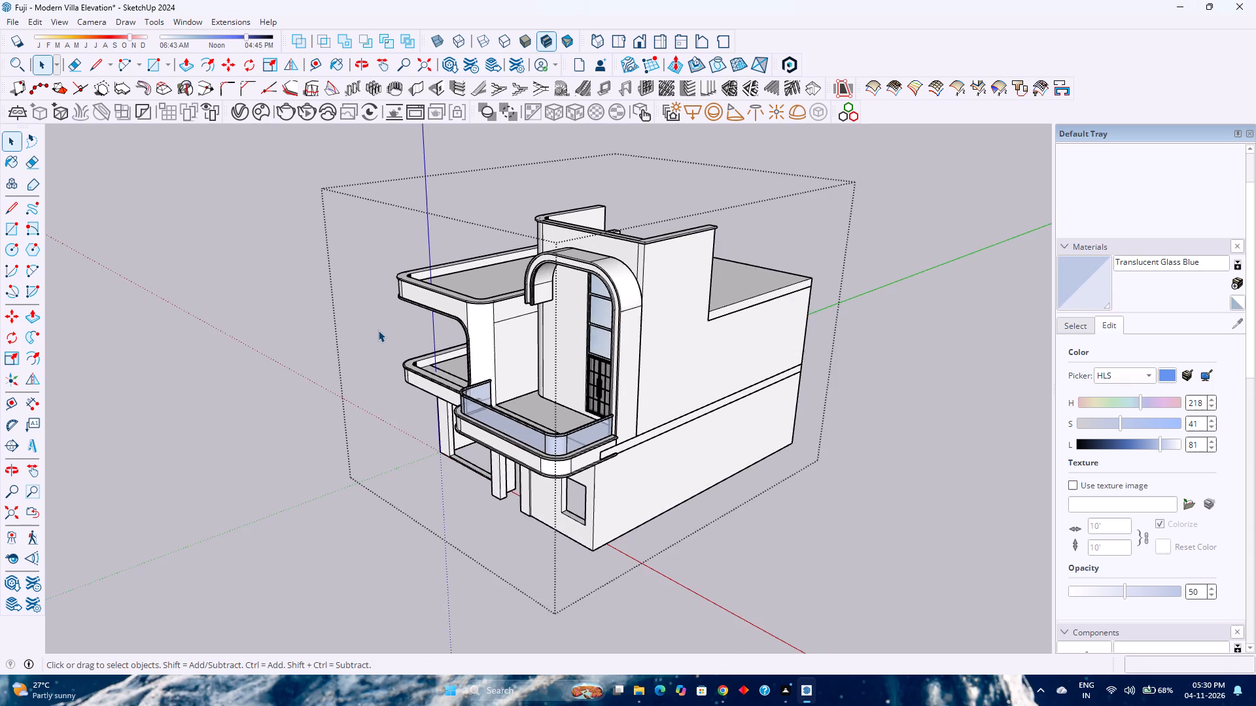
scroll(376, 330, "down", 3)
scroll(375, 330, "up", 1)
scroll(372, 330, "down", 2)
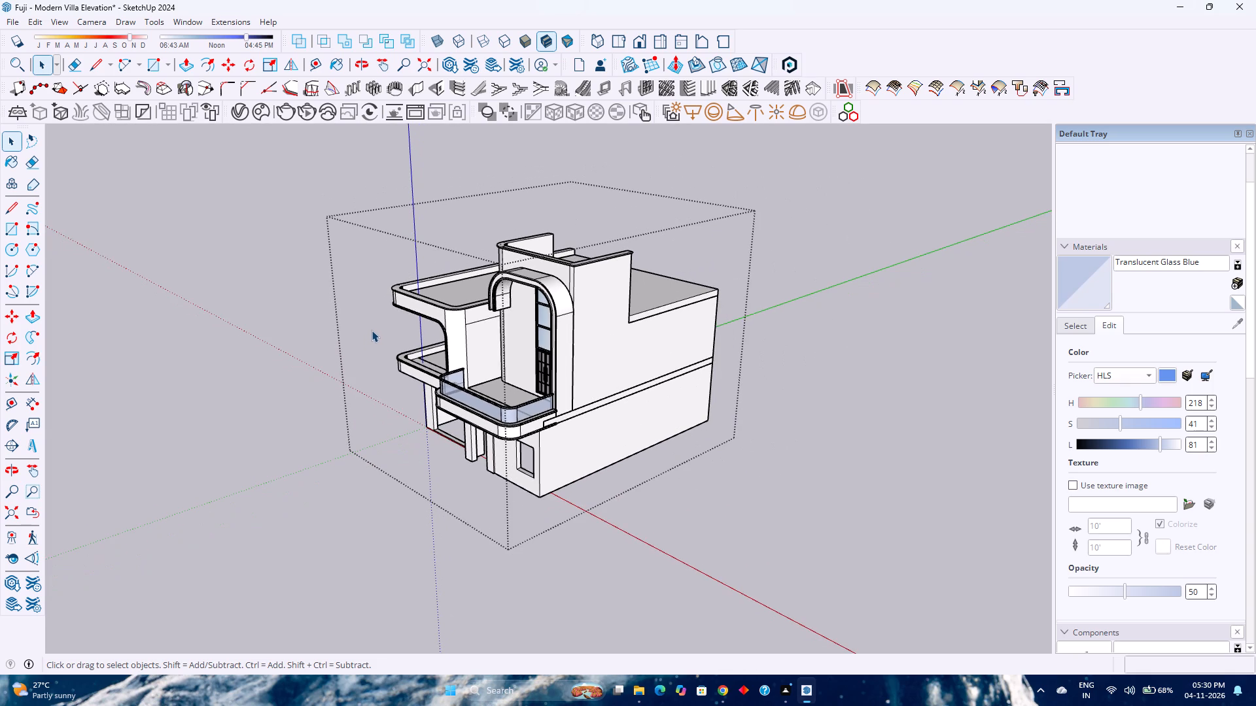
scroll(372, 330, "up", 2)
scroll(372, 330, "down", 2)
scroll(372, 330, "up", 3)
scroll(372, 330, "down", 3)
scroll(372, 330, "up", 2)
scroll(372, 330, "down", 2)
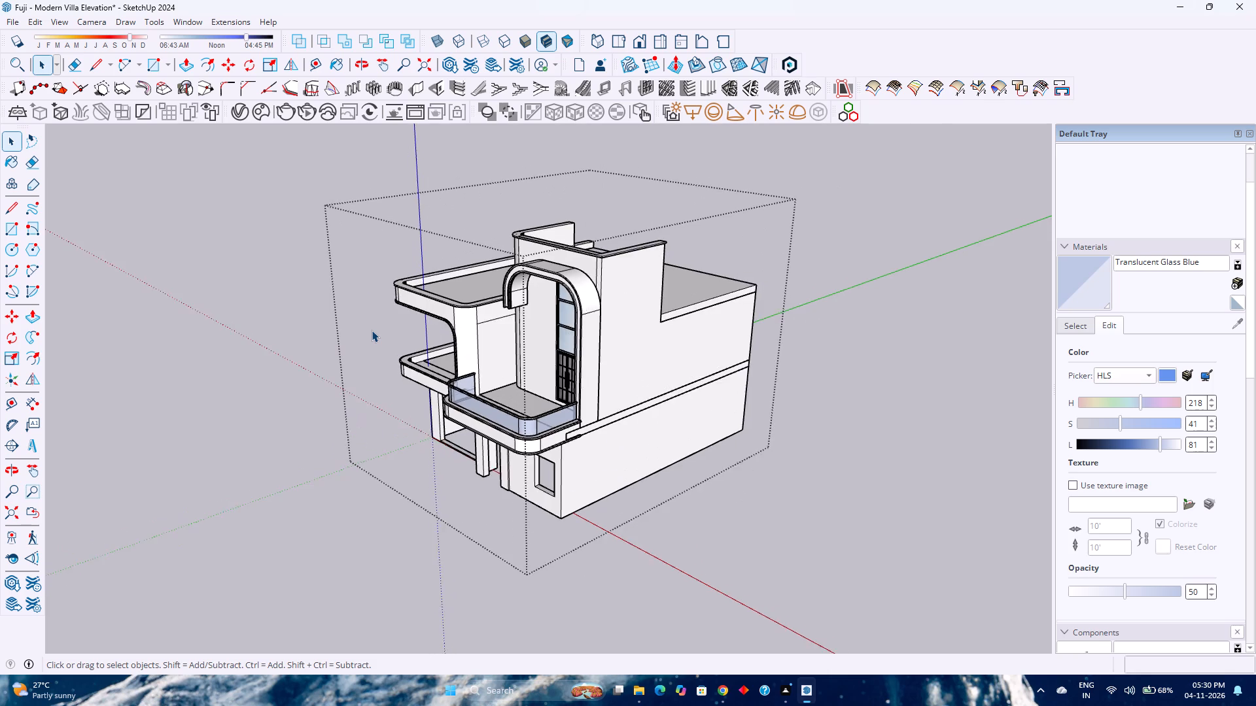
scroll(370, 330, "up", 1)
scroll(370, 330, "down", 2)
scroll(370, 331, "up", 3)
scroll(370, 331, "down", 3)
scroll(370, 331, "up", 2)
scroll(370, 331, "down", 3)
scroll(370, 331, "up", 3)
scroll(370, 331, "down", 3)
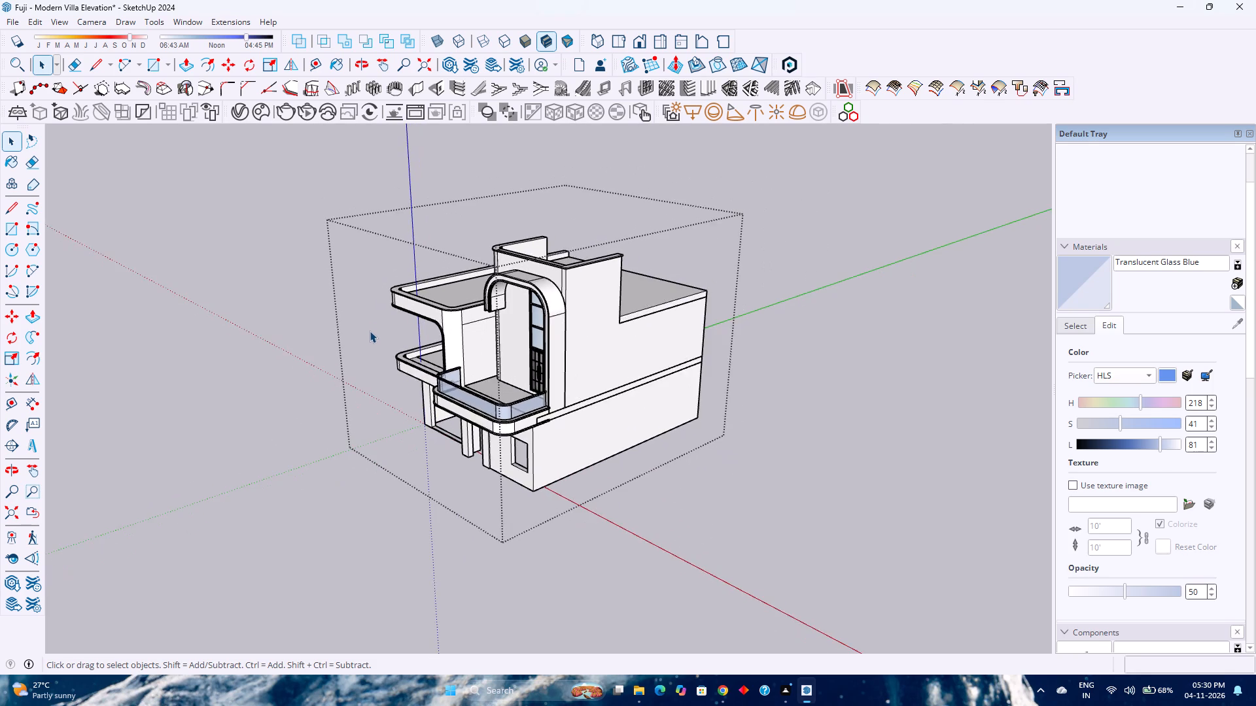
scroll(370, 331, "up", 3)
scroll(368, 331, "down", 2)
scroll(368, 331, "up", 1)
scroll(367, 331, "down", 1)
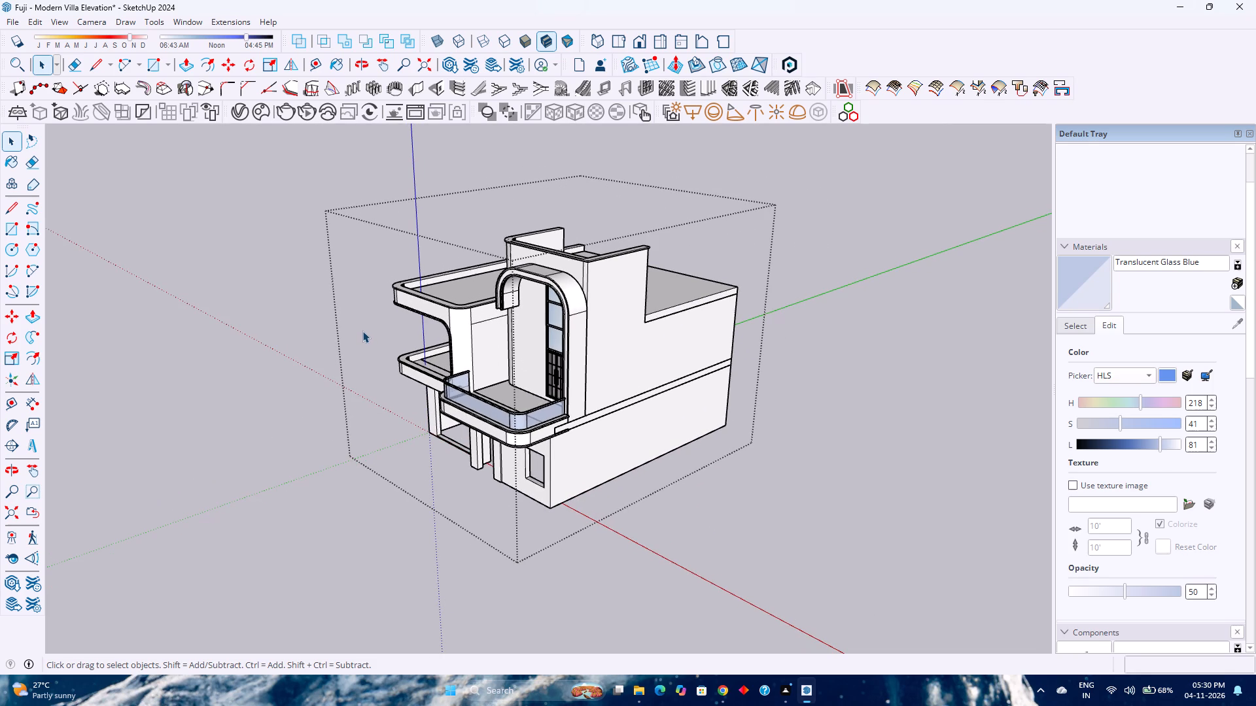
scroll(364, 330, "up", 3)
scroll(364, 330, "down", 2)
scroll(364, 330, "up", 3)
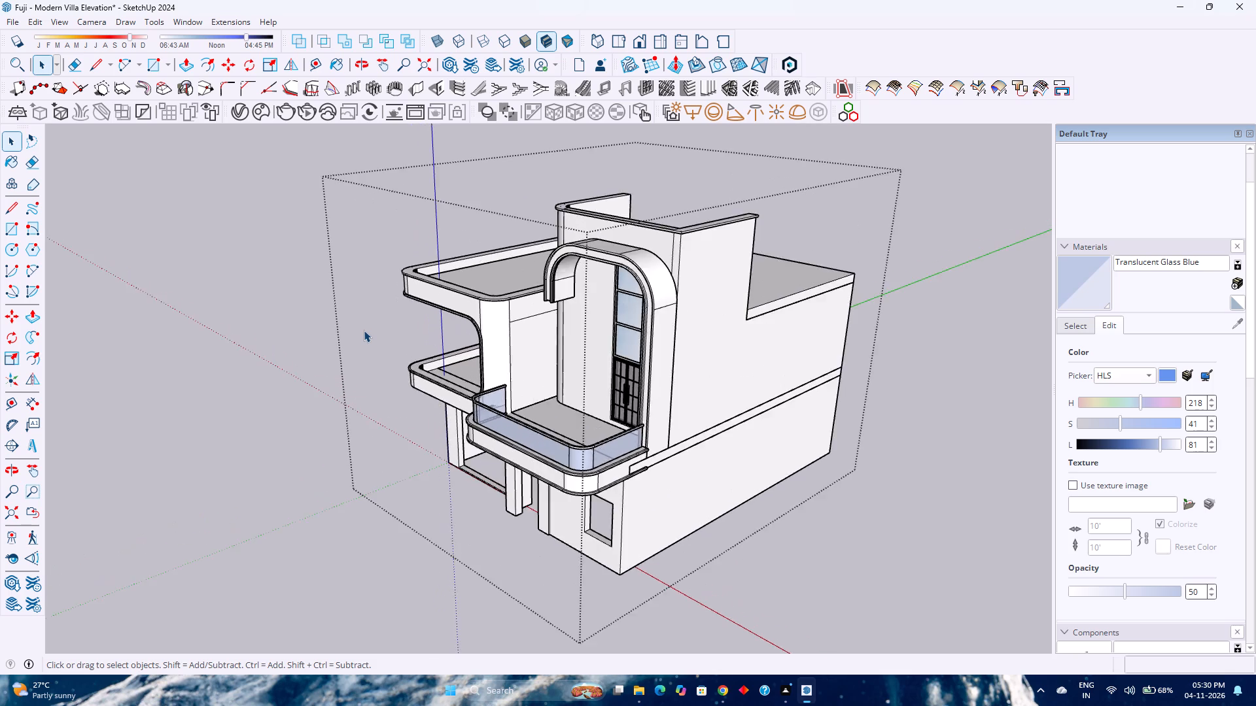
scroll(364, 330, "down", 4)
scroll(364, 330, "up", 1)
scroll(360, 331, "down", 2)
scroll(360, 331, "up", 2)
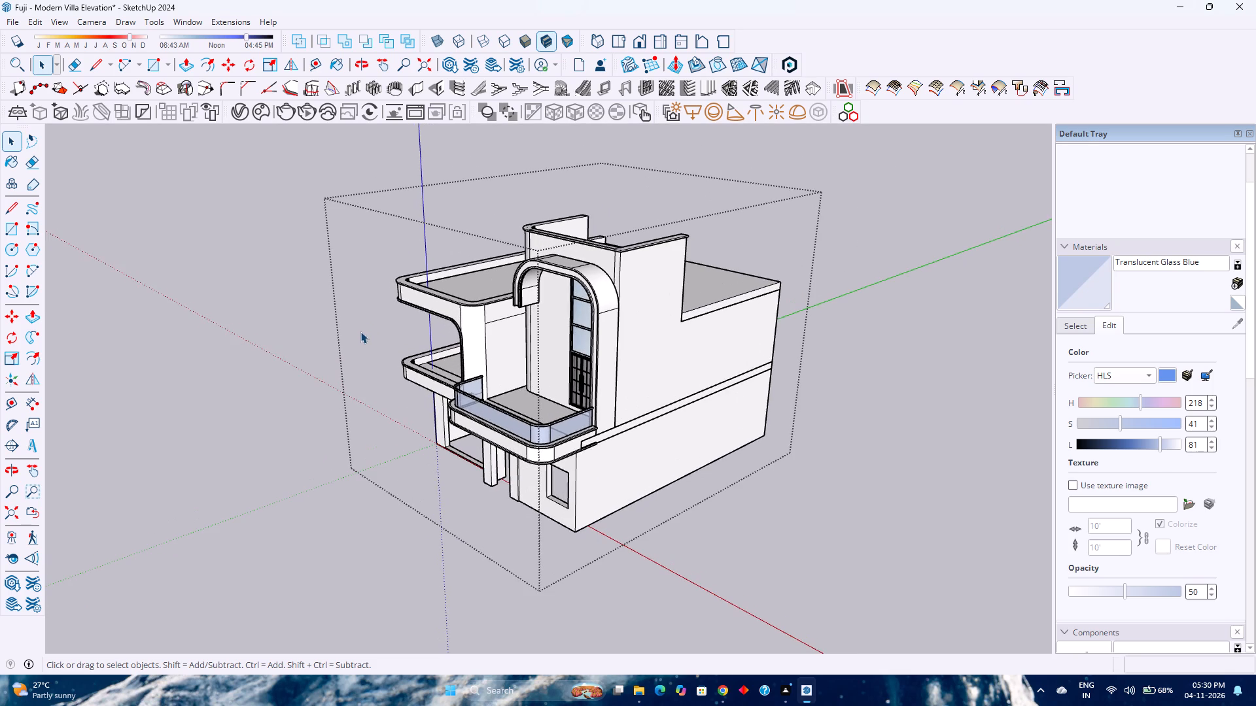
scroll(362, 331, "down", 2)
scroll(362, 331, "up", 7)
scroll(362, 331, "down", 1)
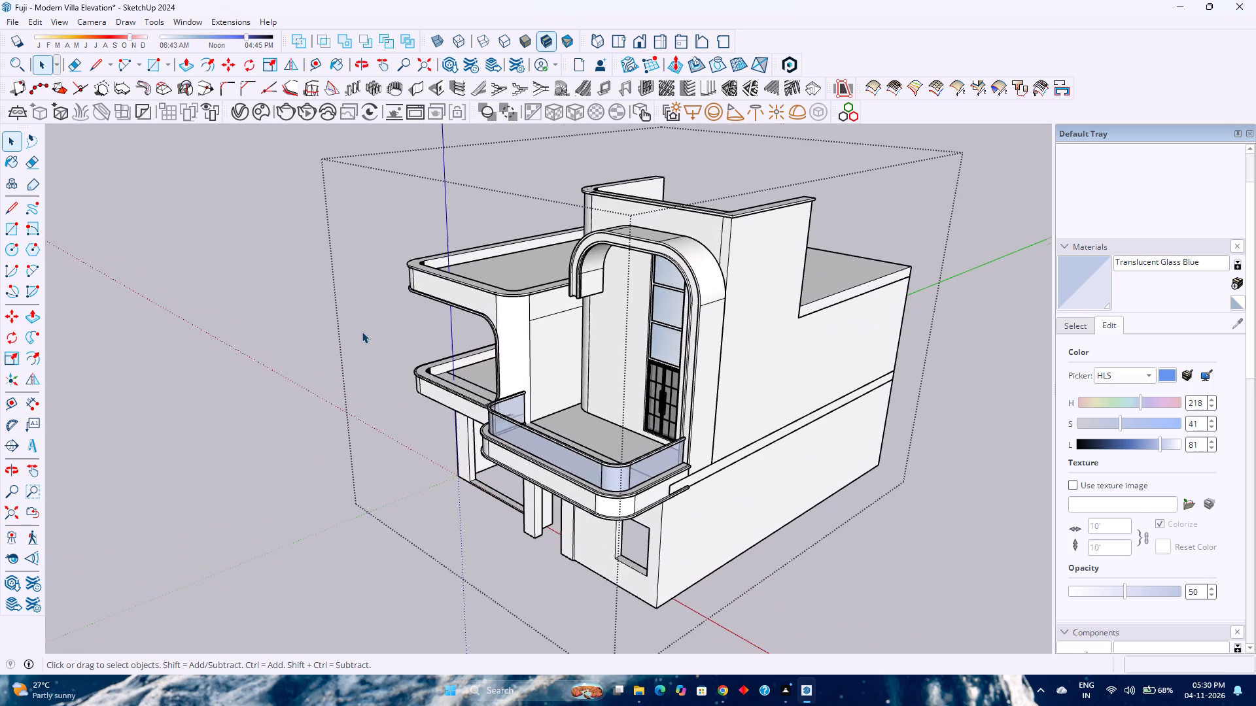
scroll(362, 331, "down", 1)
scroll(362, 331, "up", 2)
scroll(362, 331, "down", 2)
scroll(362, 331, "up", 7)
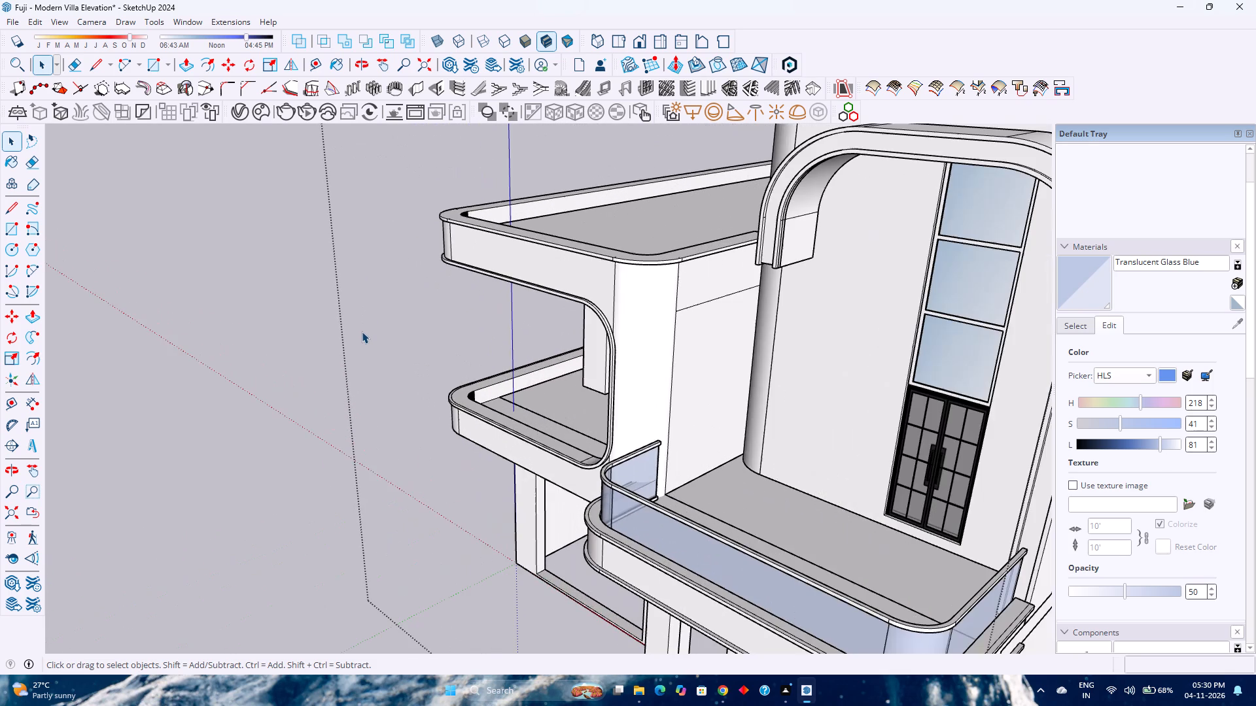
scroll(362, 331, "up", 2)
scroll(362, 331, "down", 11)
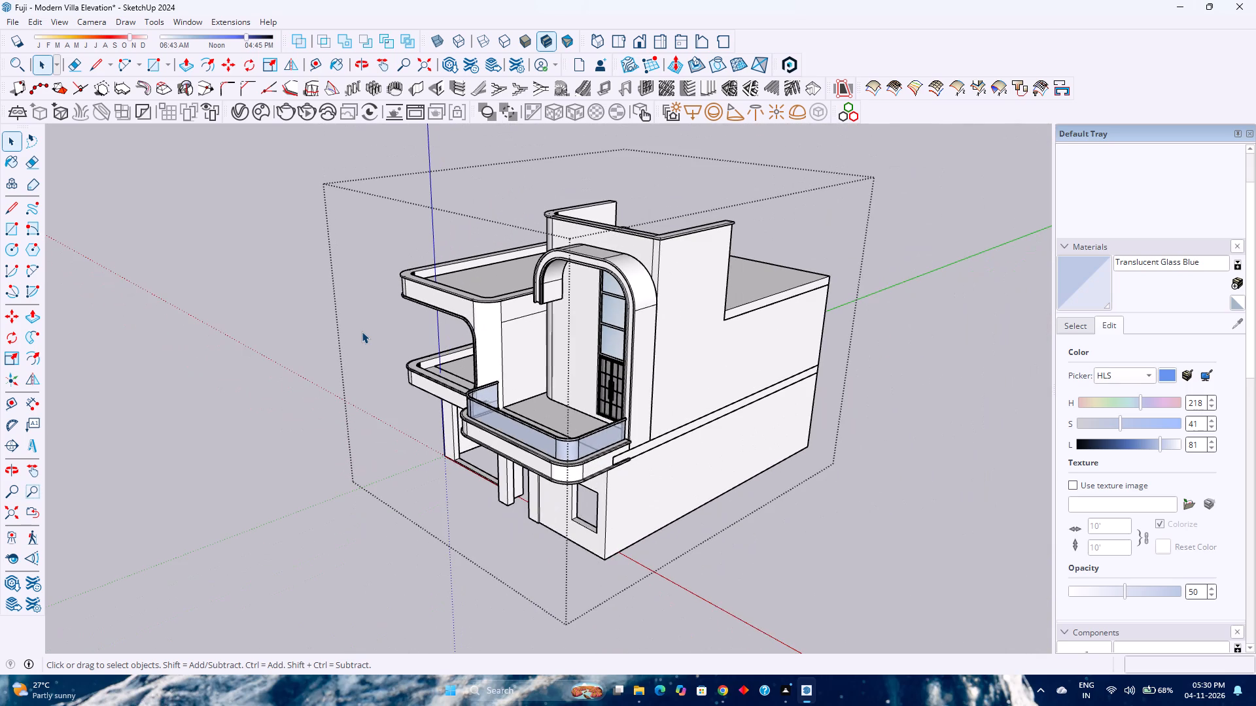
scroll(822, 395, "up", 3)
Examine the glass-railed balcony, the ground-floor openings and the side wall from above, low in front and the side.
middle_click_drag(575, 394, 593, 386)
middle_click_drag(595, 384, 601, 378)
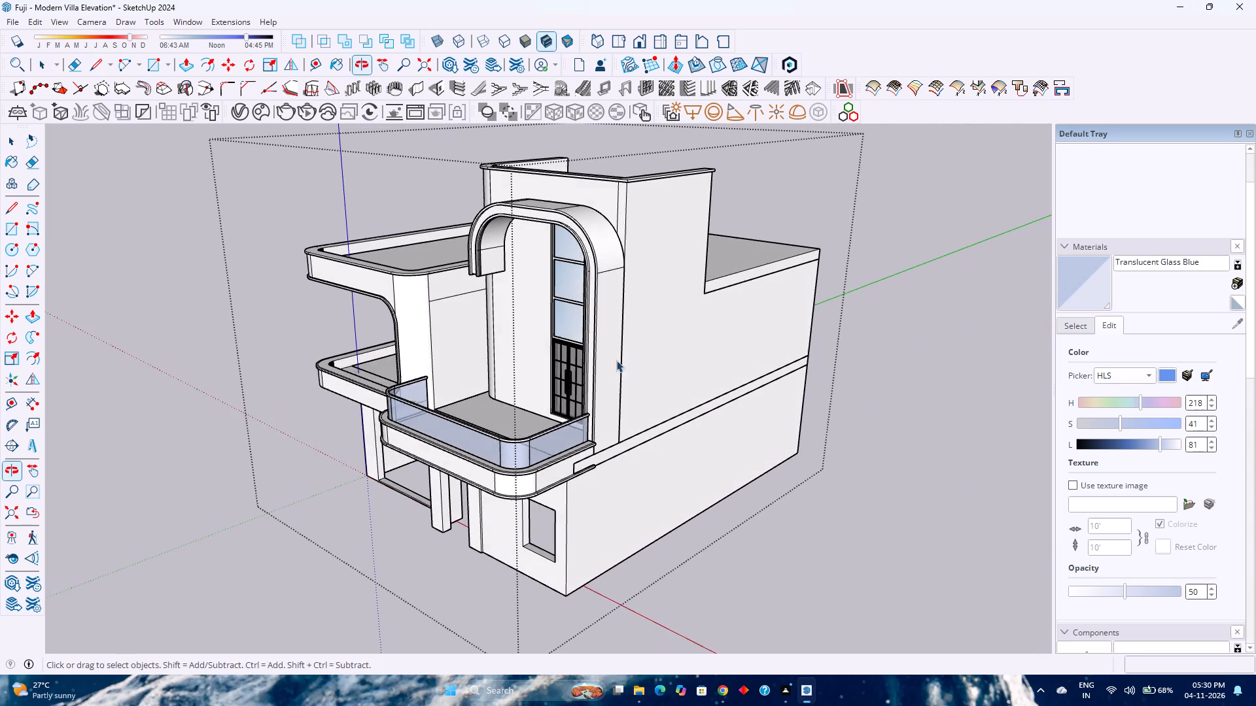
middle_click(632, 354)
middle_click(633, 354)
middle_click(636, 354)
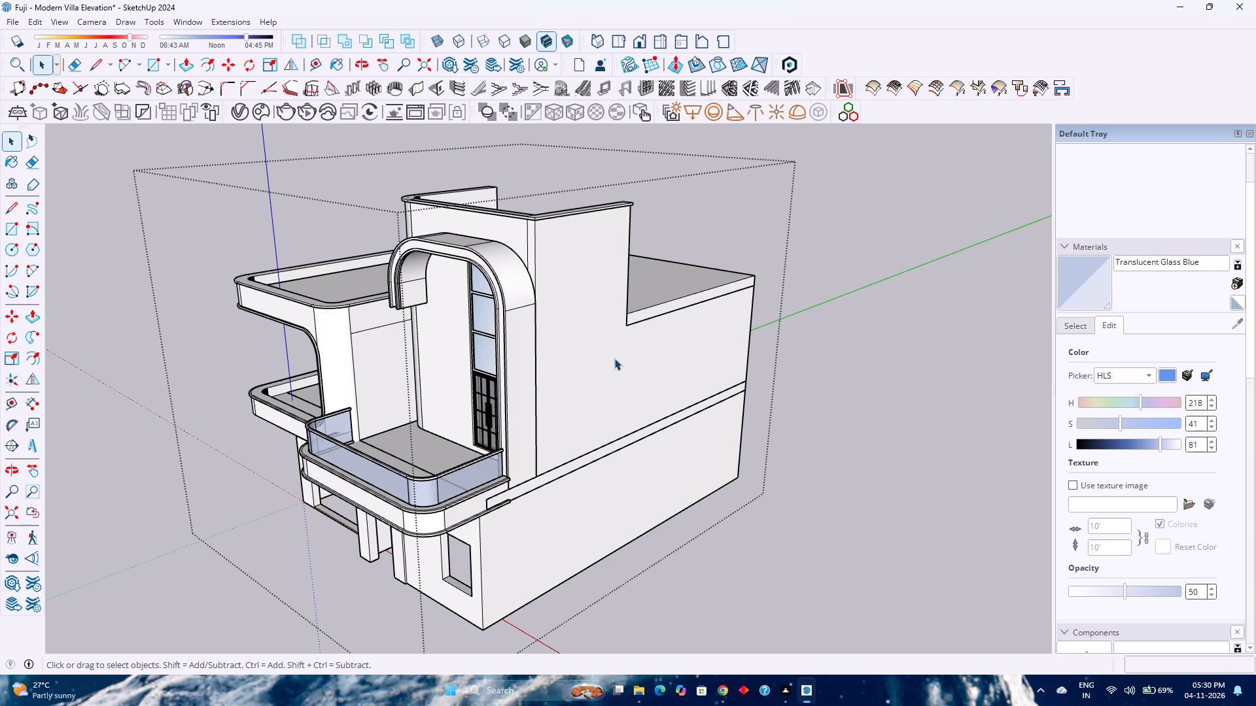
scroll(575, 358, "down", 2)
scroll(575, 358, "up", 2)
scroll(575, 358, "down", 1)
scroll(575, 358, "up", 1)
scroll(575, 358, "down", 3)
scroll(575, 358, "up", 3)
middle_click(484, 431)
middle_click(489, 426)
middle_click_drag(508, 398, 521, 379)
middle_click(523, 378)
middle_click_drag(532, 371, 551, 356)
middle_click(553, 354)
scroll(459, 412, "up", 1)
middle_click(459, 412)
middle_click(462, 408)
middle_click(532, 341)
middle_click(536, 339)
middle_click(544, 335)
middle_click_drag(548, 335, 561, 335)
middle_click(576, 336)
middle_click(584, 337)
scroll(585, 338, "up", 1)
scroll(561, 357, "down", 4)
middle_click_drag(468, 428, 535, 362)
middle_click(535, 362)
scroll(491, 410, "up", 4)
middle_click_drag(461, 440, 451, 406)
middle_click(451, 406)
scroll(451, 406, "up", 1)
scroll(451, 406, "down", 2)
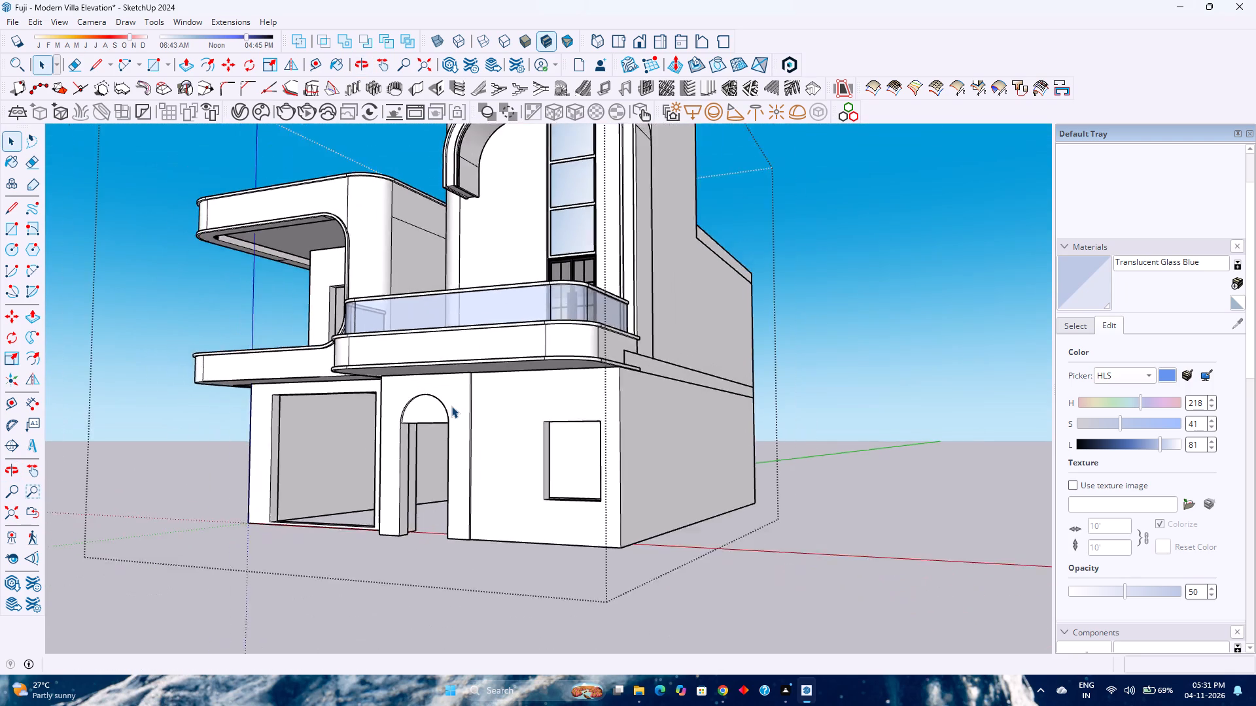
scroll(451, 406, "up", 2)
scroll(451, 405, "down", 6)
scroll(445, 402, "up", 1)
middle_click_drag(453, 395, 436, 480)
middle_click_drag(436, 480, 262, 503)
middle_click(262, 503)
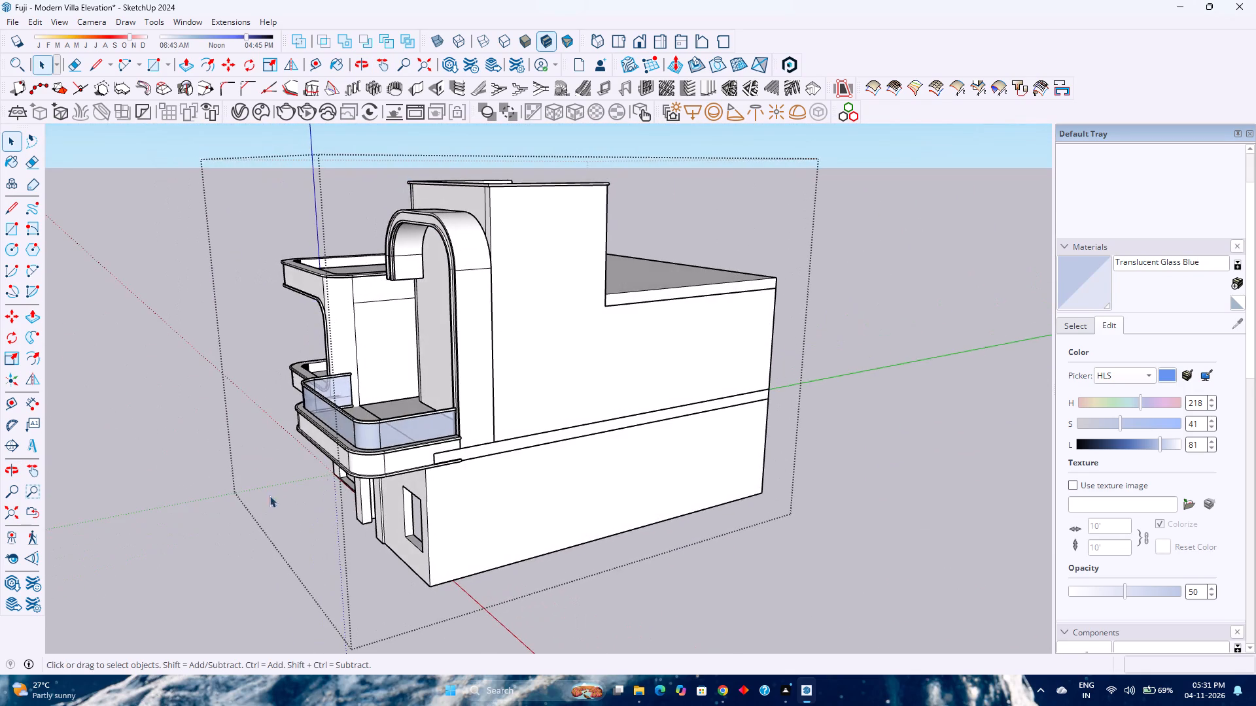
Push the first-floor slab's end face under the glass-railed balcony back 2' 3" to the main wall's front corner.
scroll(422, 473, "up", 6)
middle_click_drag(425, 462, 471, 490)
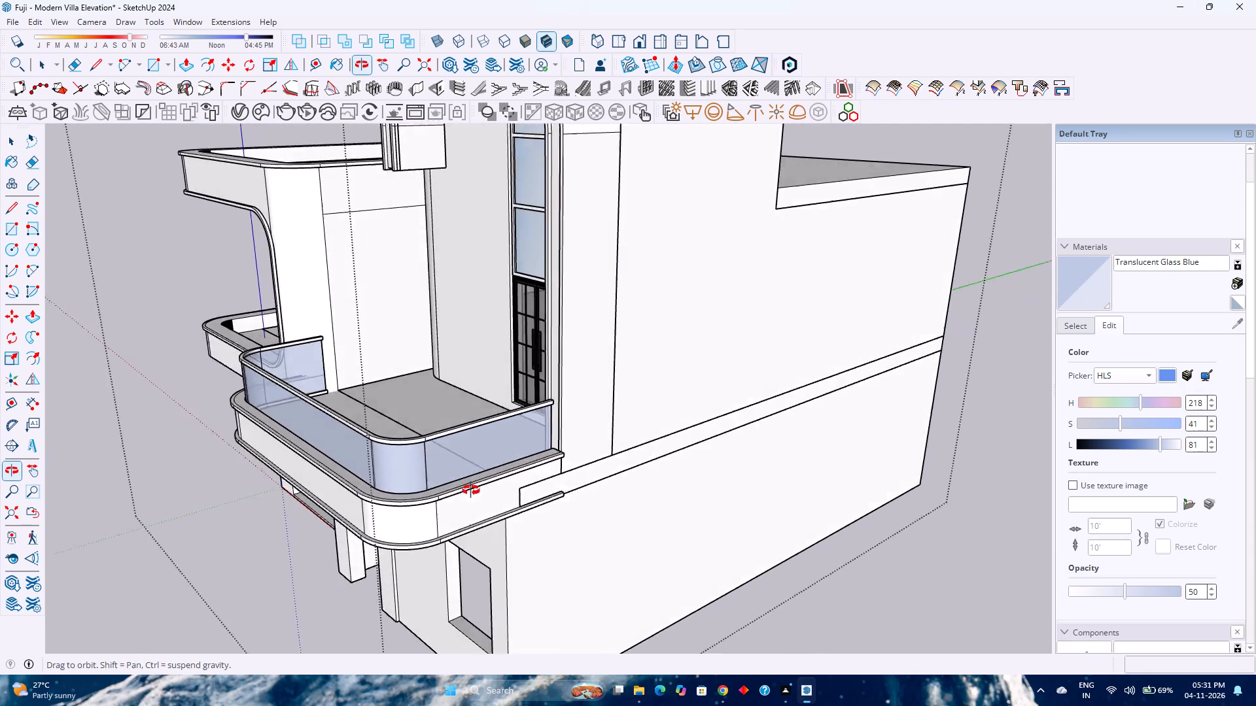
middle_click_drag(471, 490, 411, 571)
middle_click(411, 571)
scroll(323, 499, "up", 3)
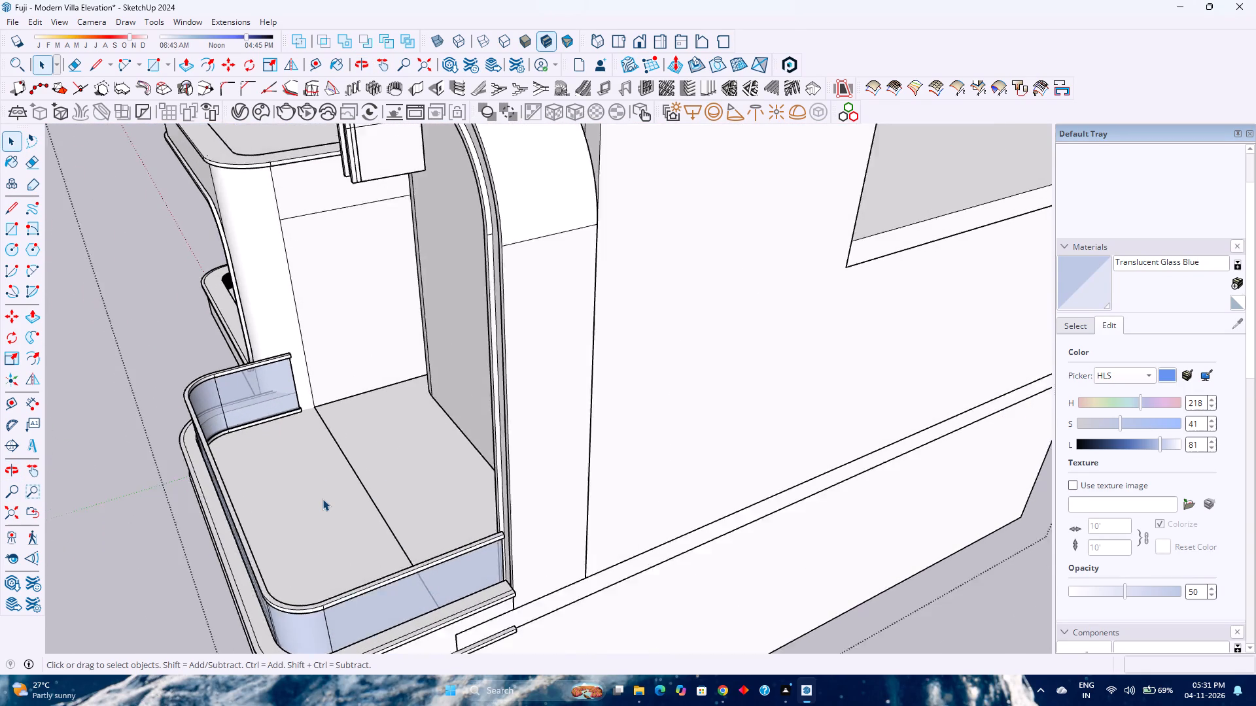
scroll(323, 499, "up", 1)
scroll(346, 494, "down", 4)
middle_click_drag(388, 514, 381, 465)
middle_click(381, 465)
scroll(385, 495, "up", 4)
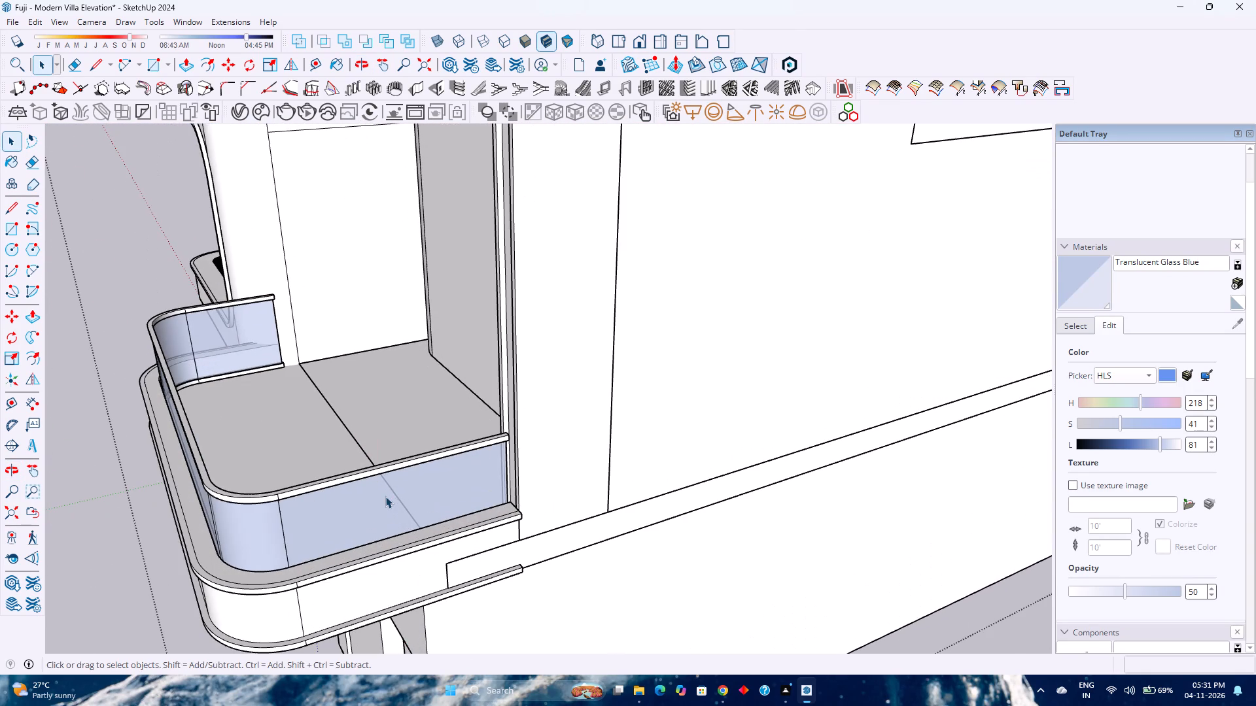
left_click(602, 463)
left_click(542, 547)
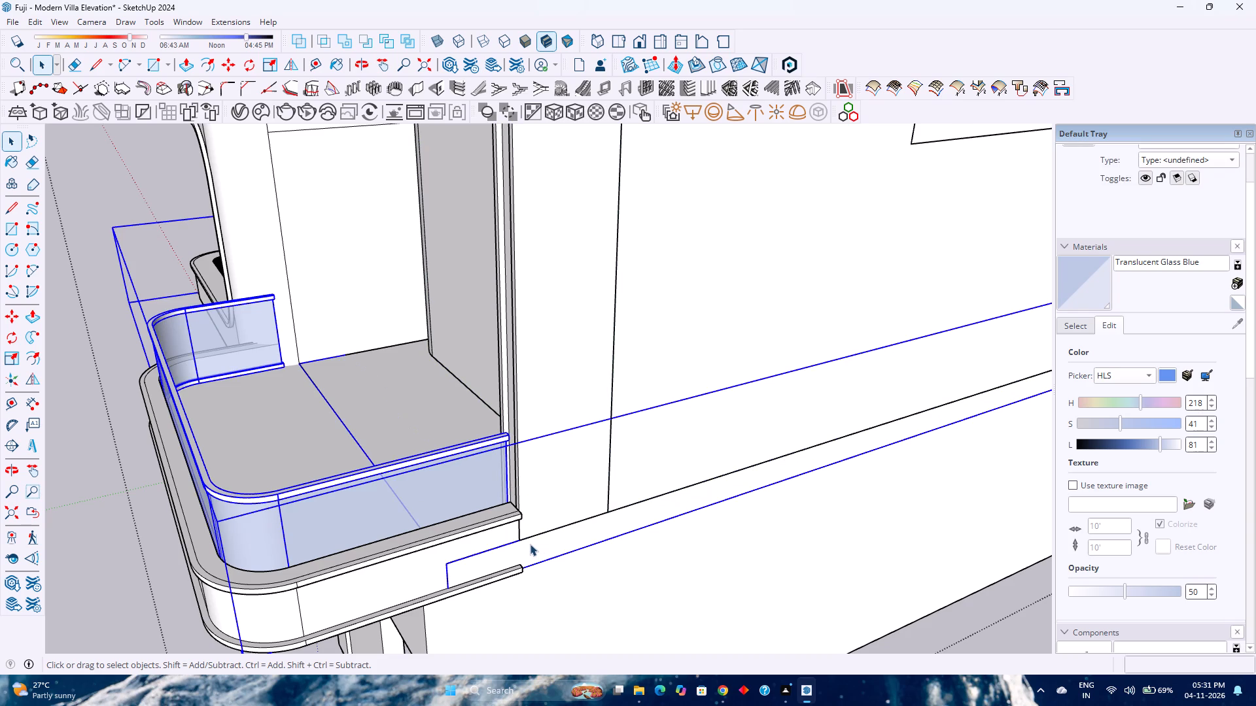
triple_click(528, 548)
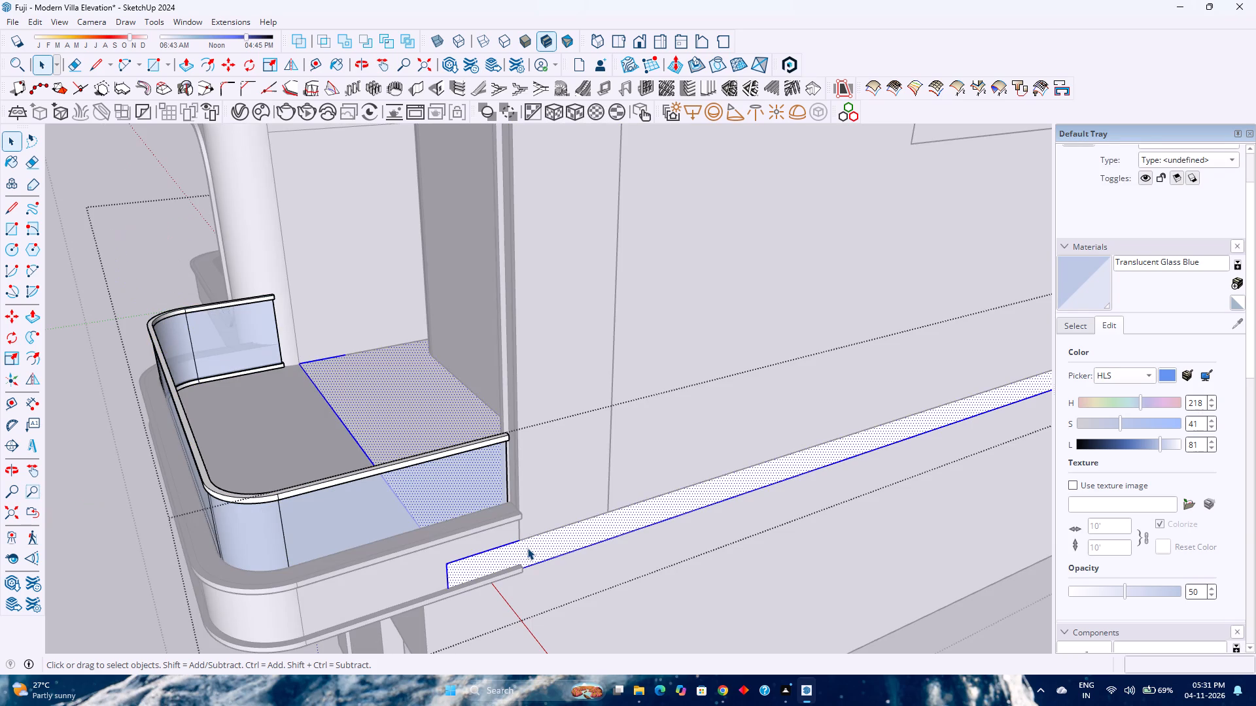
scroll(431, 576, "up", 3)
middle_click_drag(403, 543, 424, 526)
middle_click(424, 526)
left_click(447, 575)
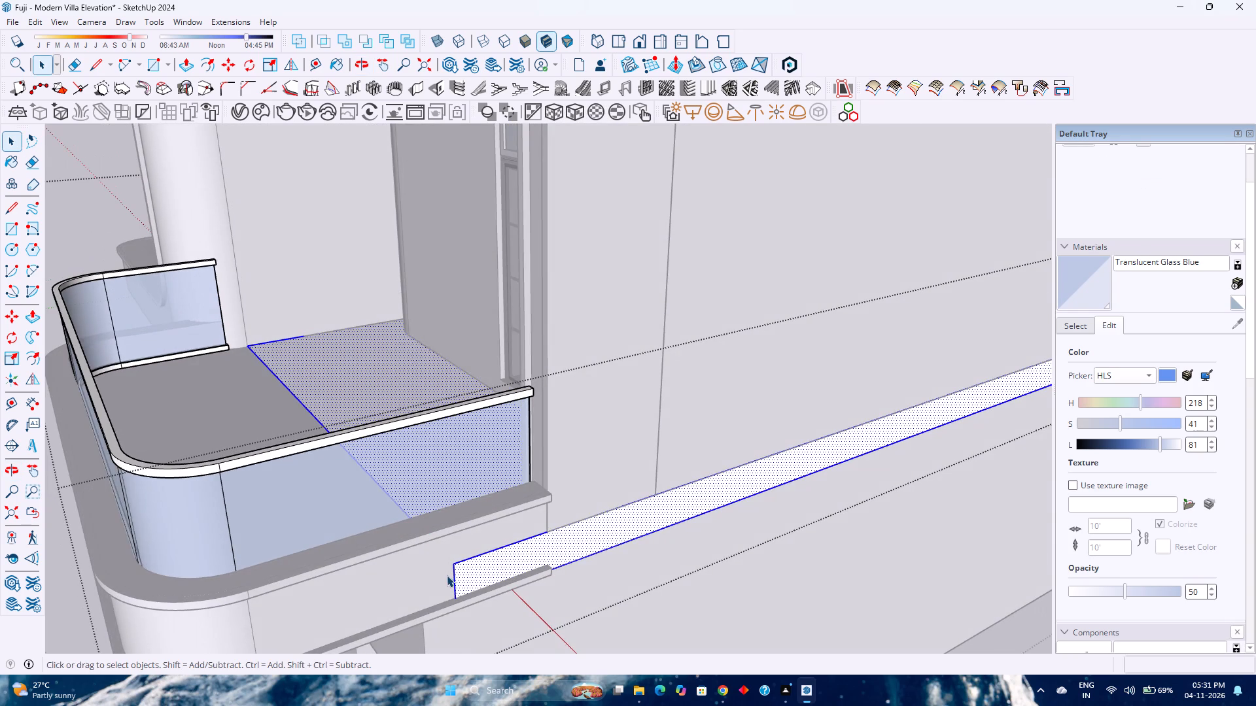
key("p")
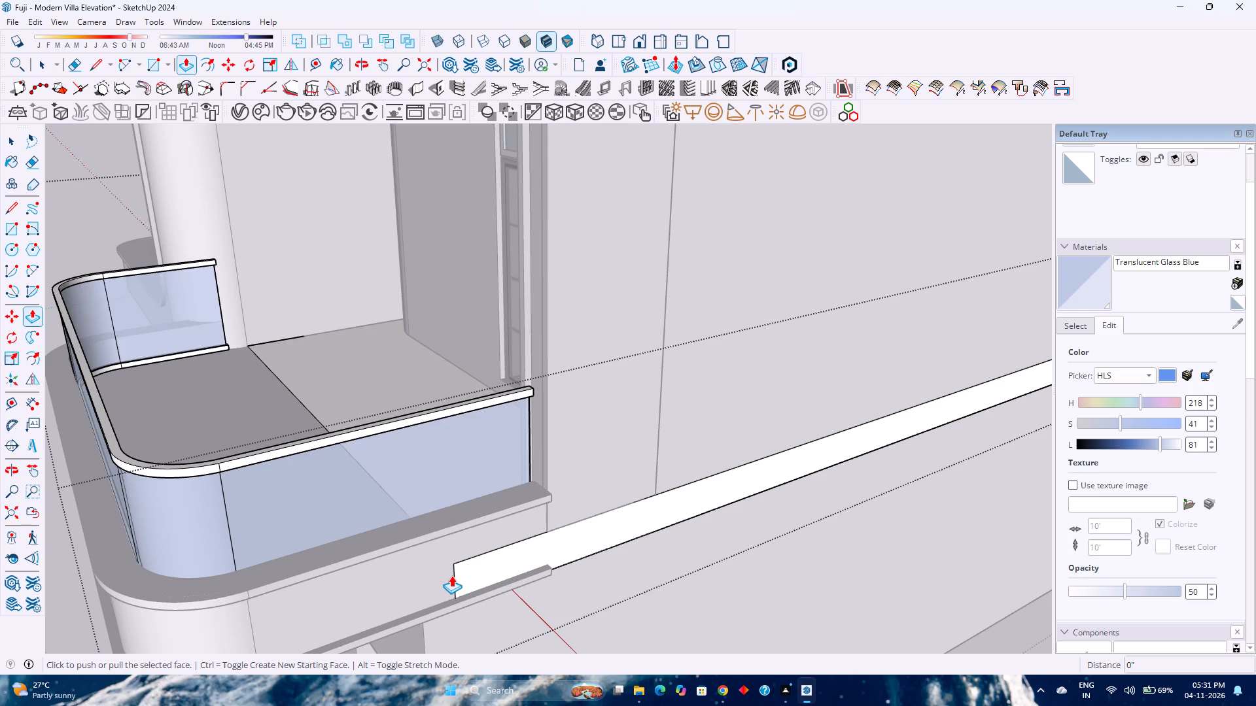
left_click(450, 577)
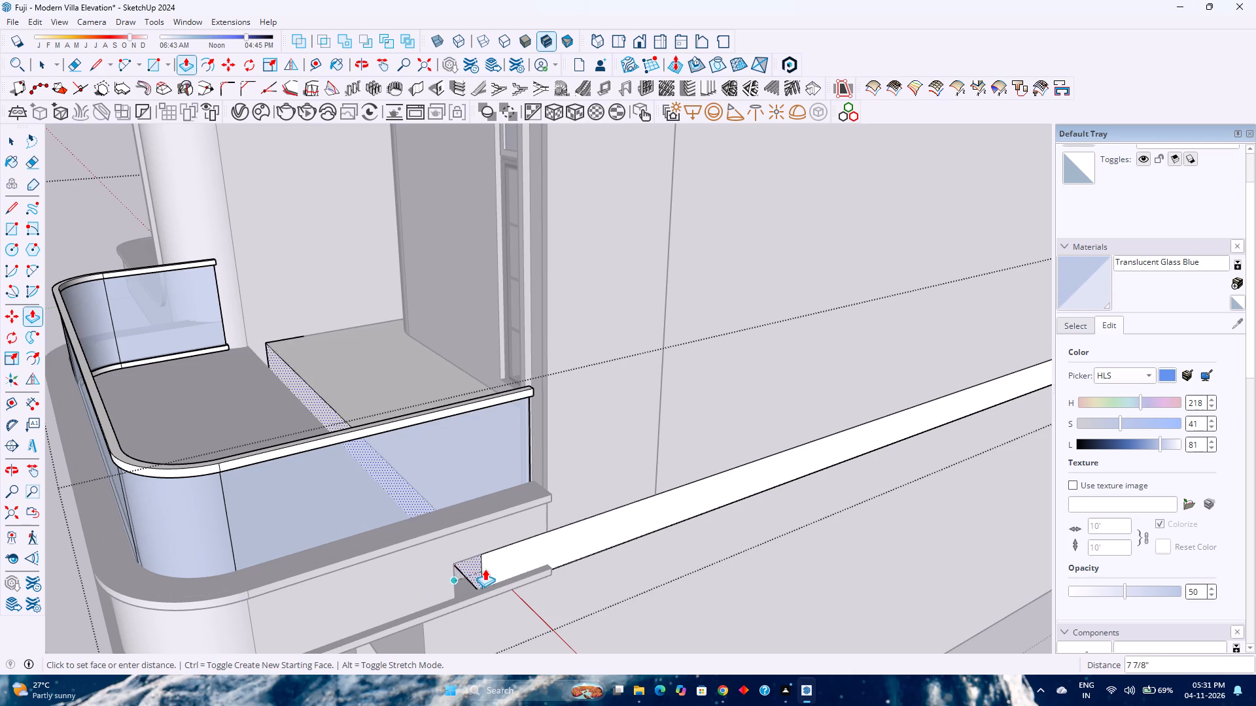
left_click(548, 528)
middle_click_drag(532, 563, 394, 563)
middle_click(387, 563)
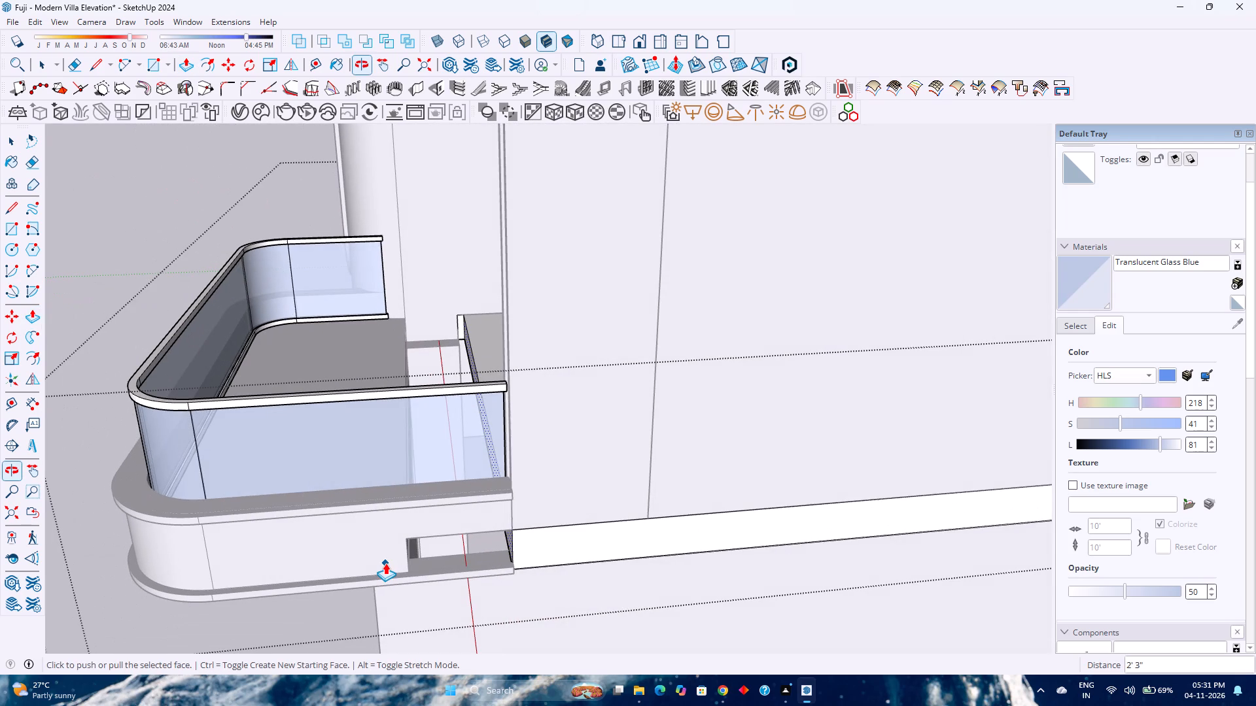
key("space")
key("Escape")
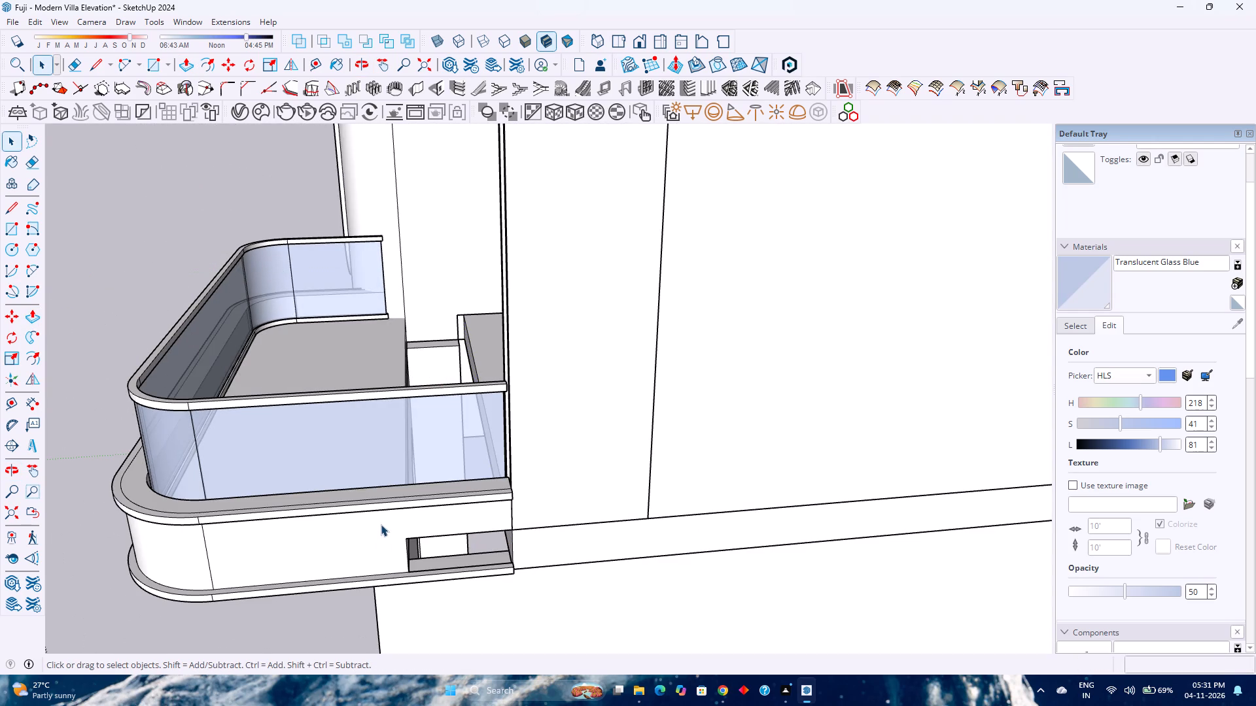
Fill the notch in the balcony band's side by extending its inner end face 2' 3" to the house wall.
double_click(386, 533)
scroll(393, 540, "up", 4)
middle_click_drag(400, 544, 239, 537)
middle_click(239, 537)
middle_click(236, 537)
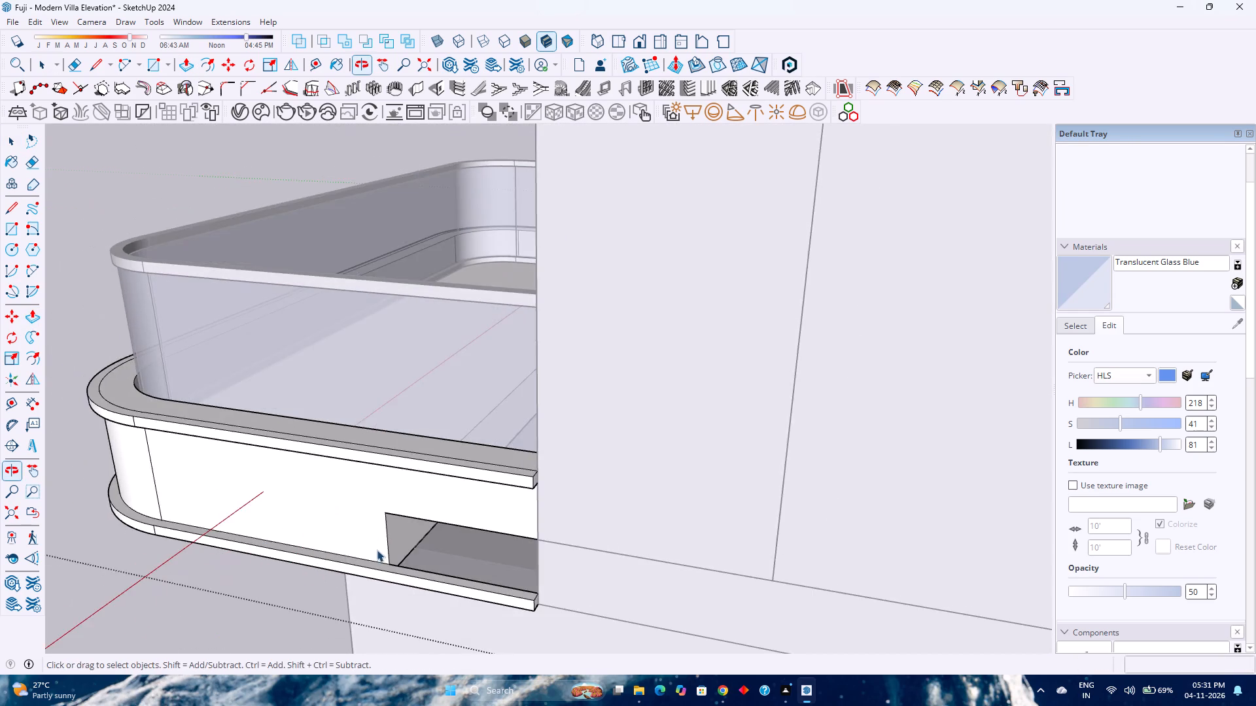
scroll(377, 550, "up", 5)
middle_click_drag(390, 546, 473, 460)
middle_click_drag(465, 560, 428, 503)
middle_click(428, 501)
left_click(432, 486)
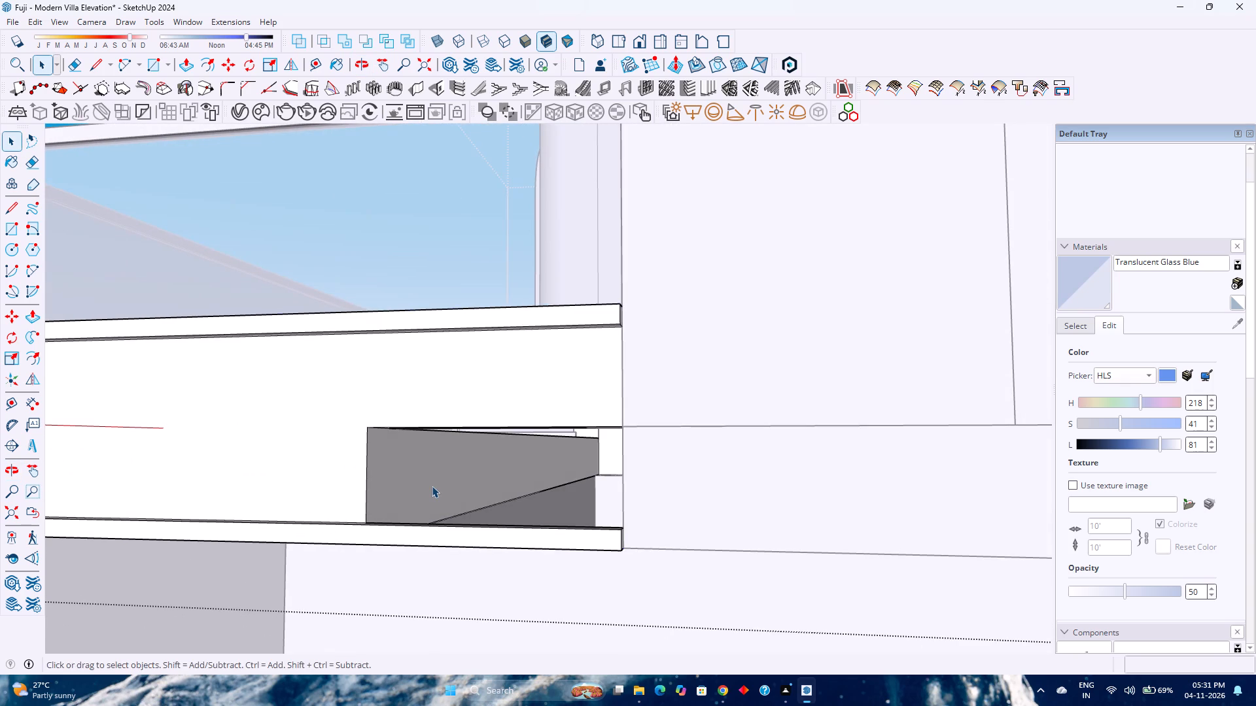
double_click(430, 488)
left_click(429, 488)
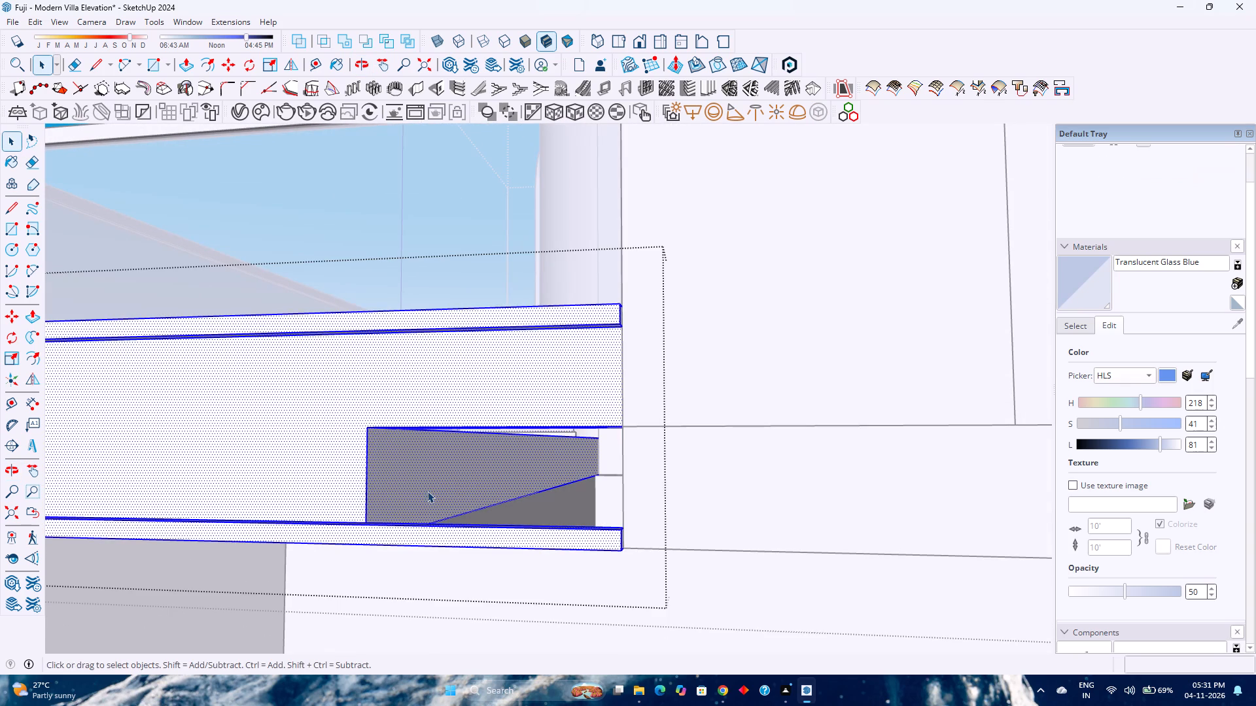
left_click(423, 495)
key("p")
left_click(423, 495)
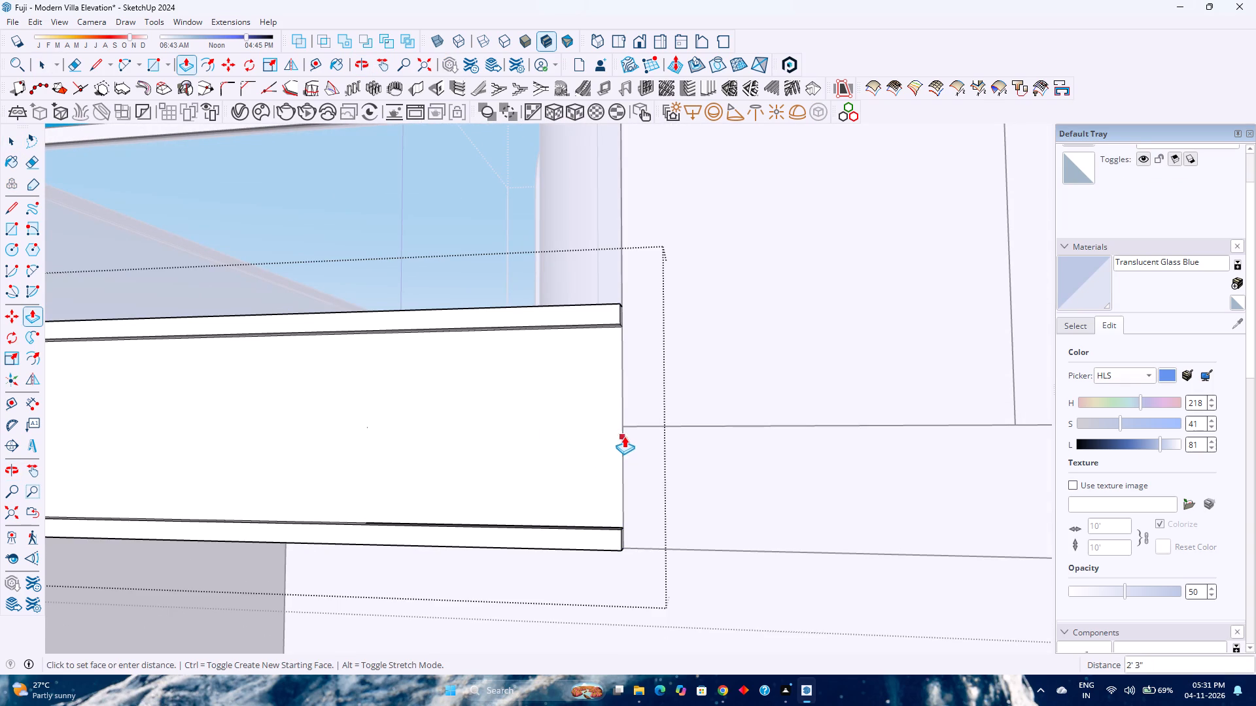
left_click(626, 431)
scroll(571, 469, "down", 2)
middle_click_drag(570, 469, 815, 472)
middle_click(817, 472)
middle_click(819, 472)
scroll(602, 475, "down", 2)
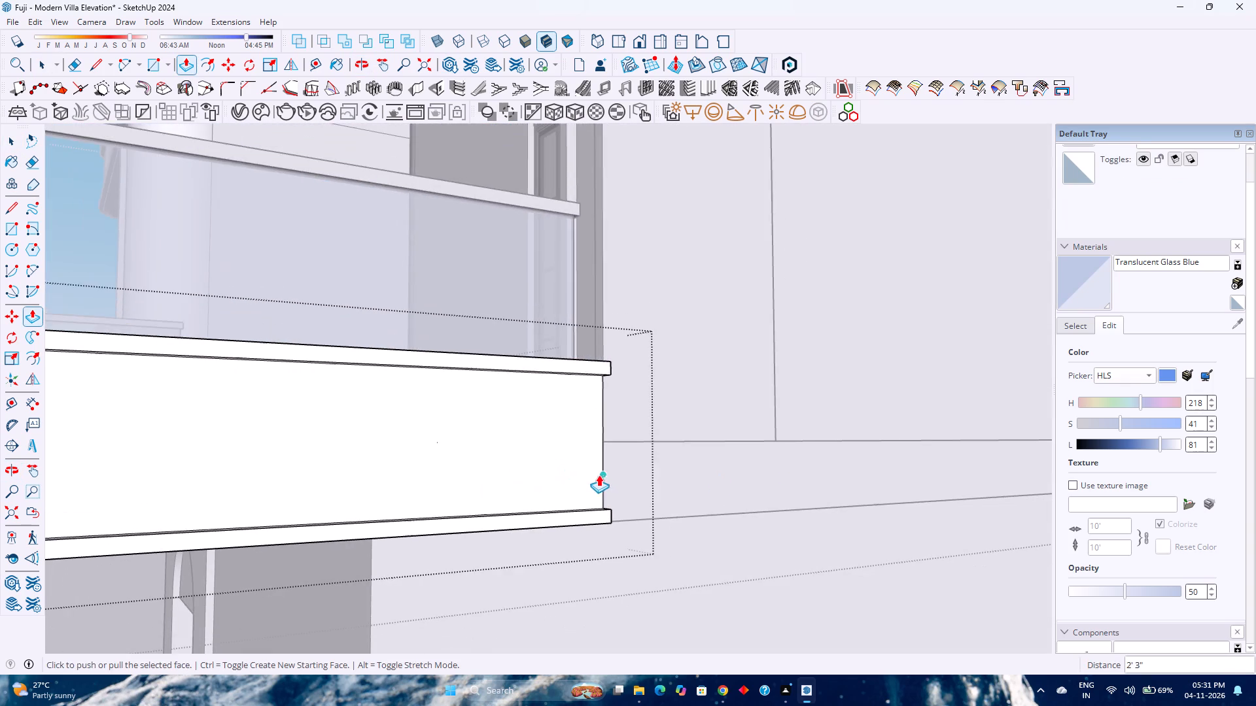
key("space")
Close the open balcony band and villa groups and bring the balcony's front and underside into view.
scroll(466, 493, "down", 2)
middle_click(466, 493)
middle_click_drag(466, 493, 472, 490)
middle_click_drag(479, 486, 640, 432)
middle_click(640, 432)
middle_click(644, 431)
scroll(630, 440, "down", 4)
middle_click_drag(362, 503, 557, 471)
middle_click(559, 471)
scroll(564, 469, "down", 3)
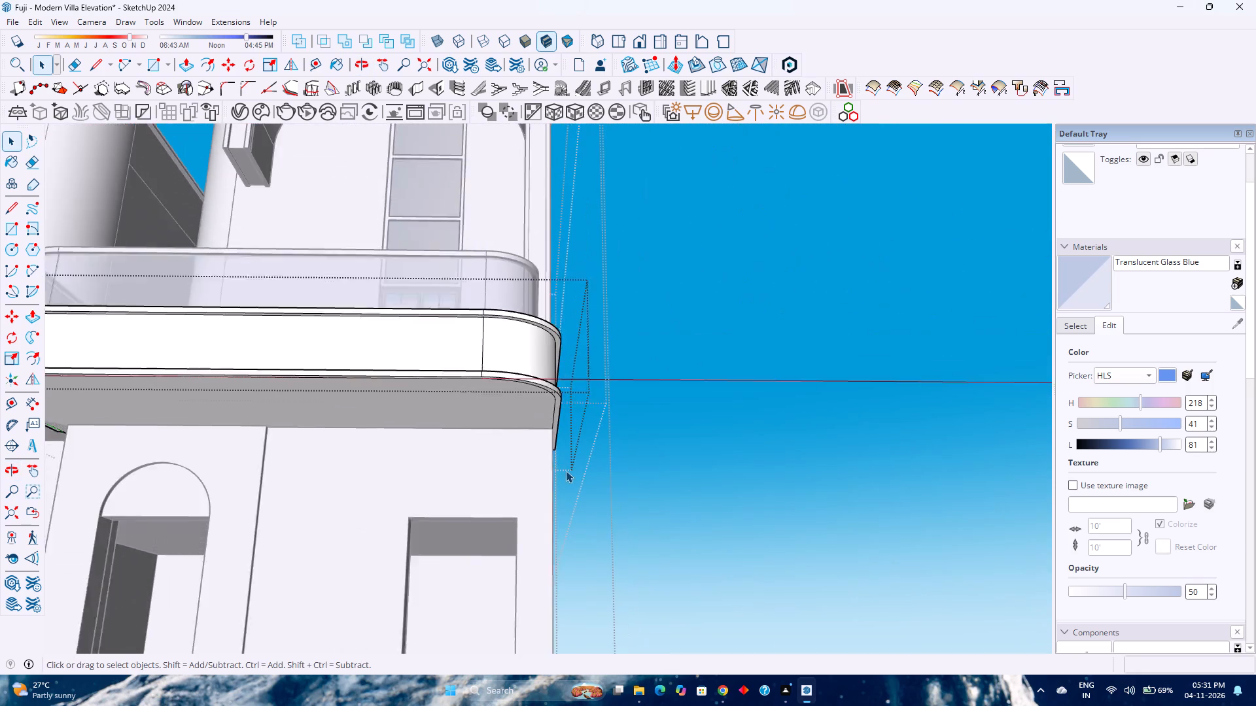
scroll(566, 471, "down", 4)
left_click(735, 494)
middle_click_drag(674, 475, 686, 530)
key("Escape")
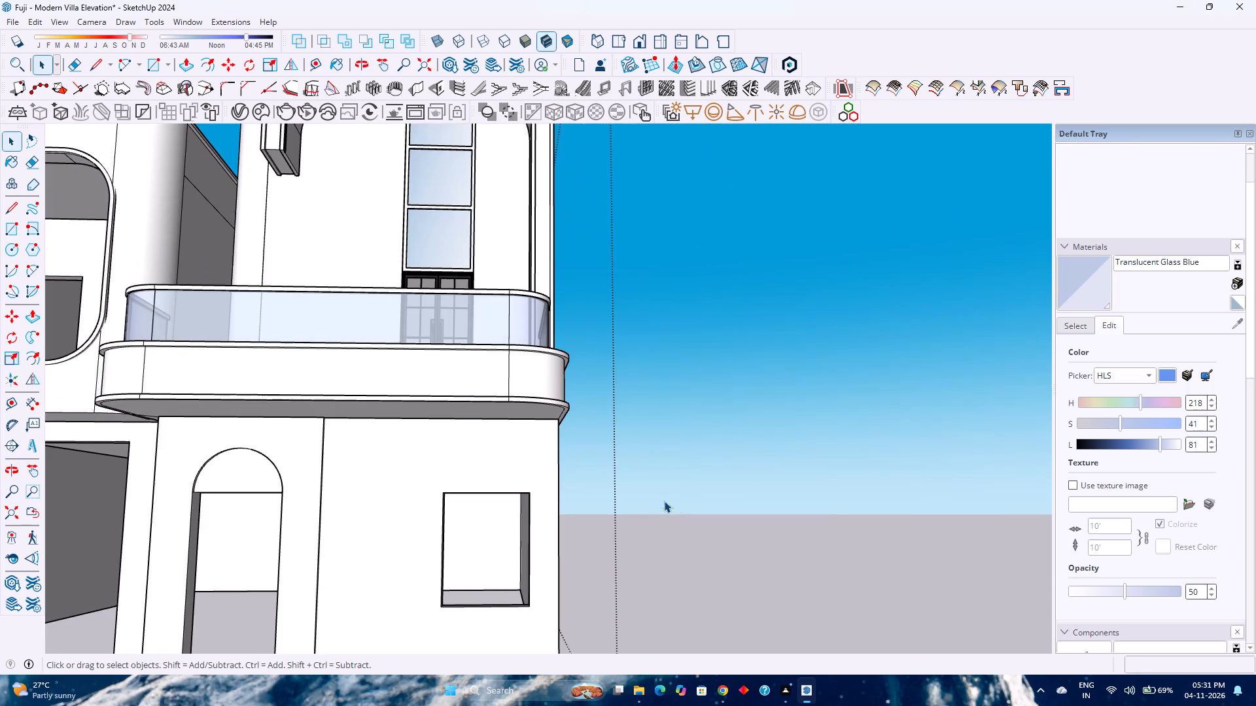
In the balcony's nested group, draw an underside edge about 9' 6" along the window wall, plus the short jog at the door bay.
middle_click(555, 495)
middle_click_drag(553, 493, 553, 437)
middle_click(555, 437)
scroll(500, 411, "up", 4)
middle_click_drag(493, 415, 597, 385)
middle_click(597, 385)
left_click(538, 403)
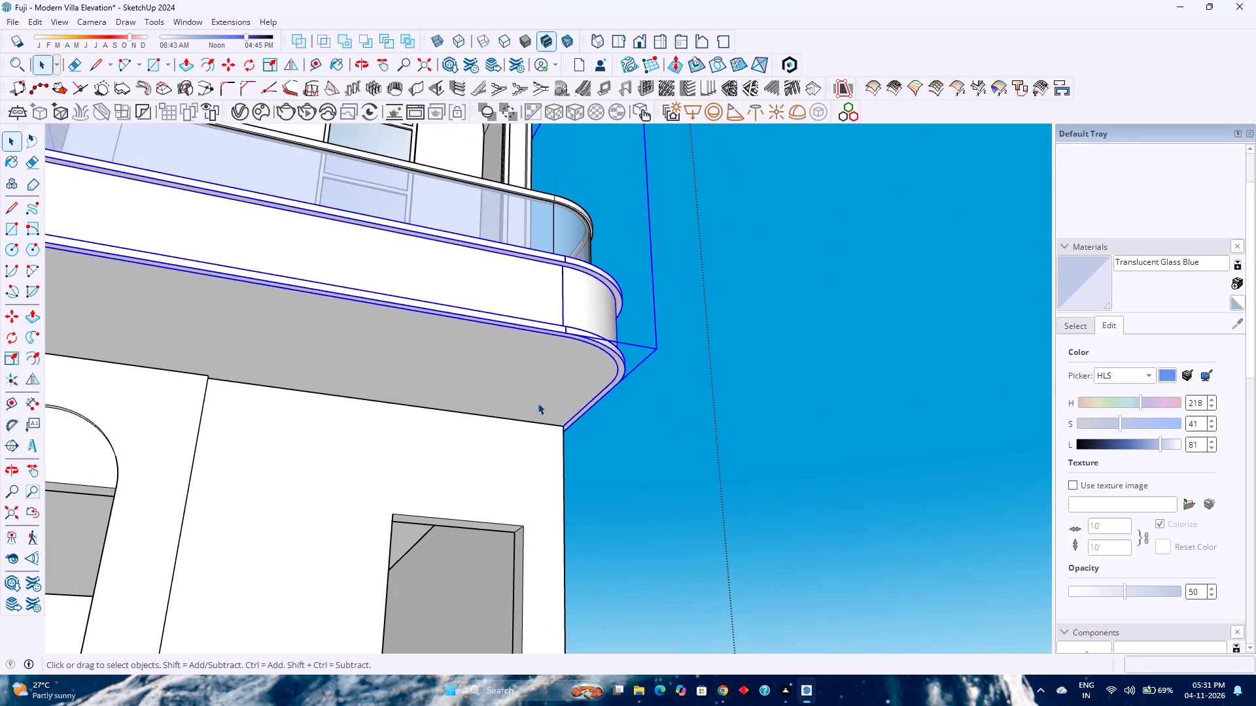
left_click(538, 403)
scroll(538, 403, "up", 3)
middle_click_drag(466, 446, 724, 415, "shift")
middle_click_drag(730, 414, 744, 413, "shift")
middle_click(748, 413, "shift")
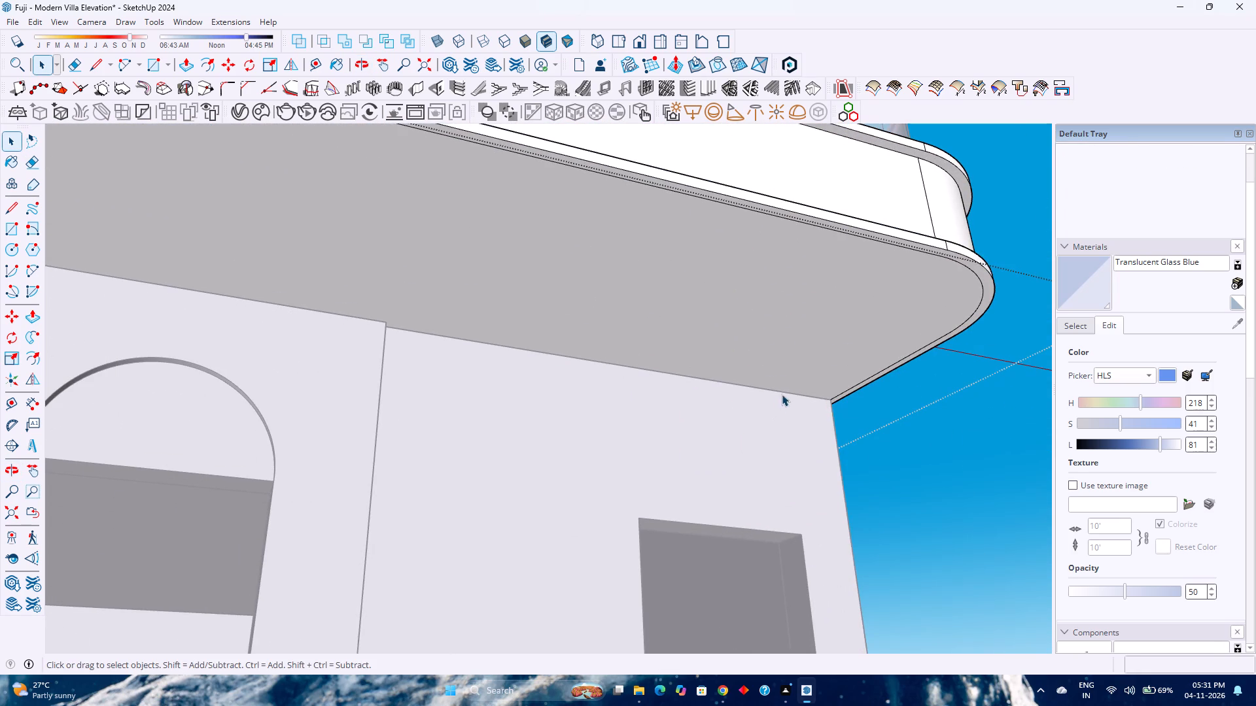
key("m")
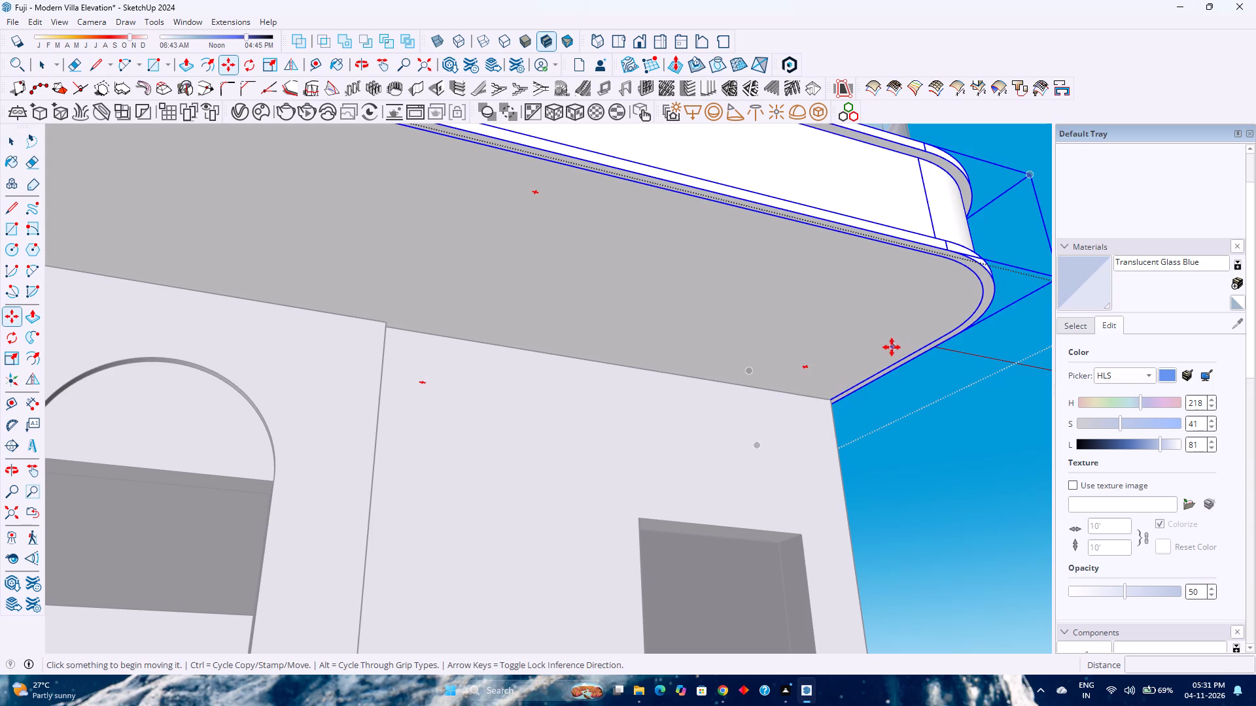
key("space")
double_click(858, 353)
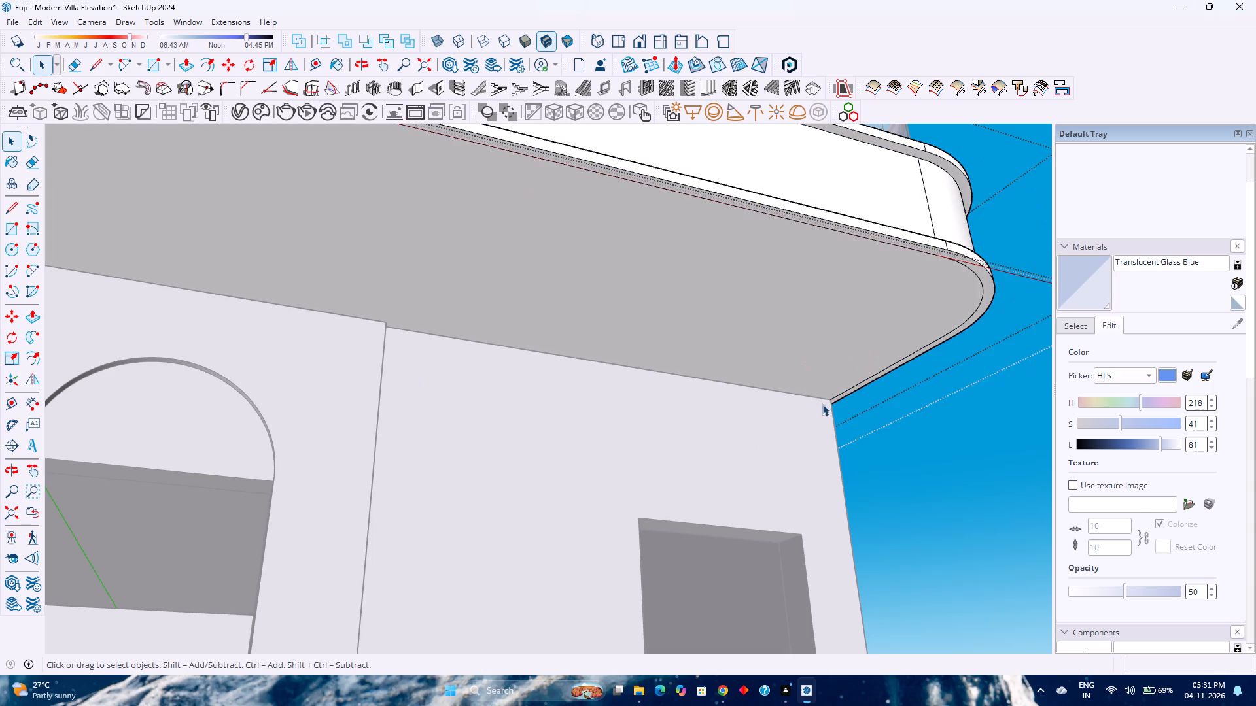
key("l")
left_click(829, 397)
scroll(587, 397, "down", 5)
middle_click_drag(504, 410, 557, 427, "shift")
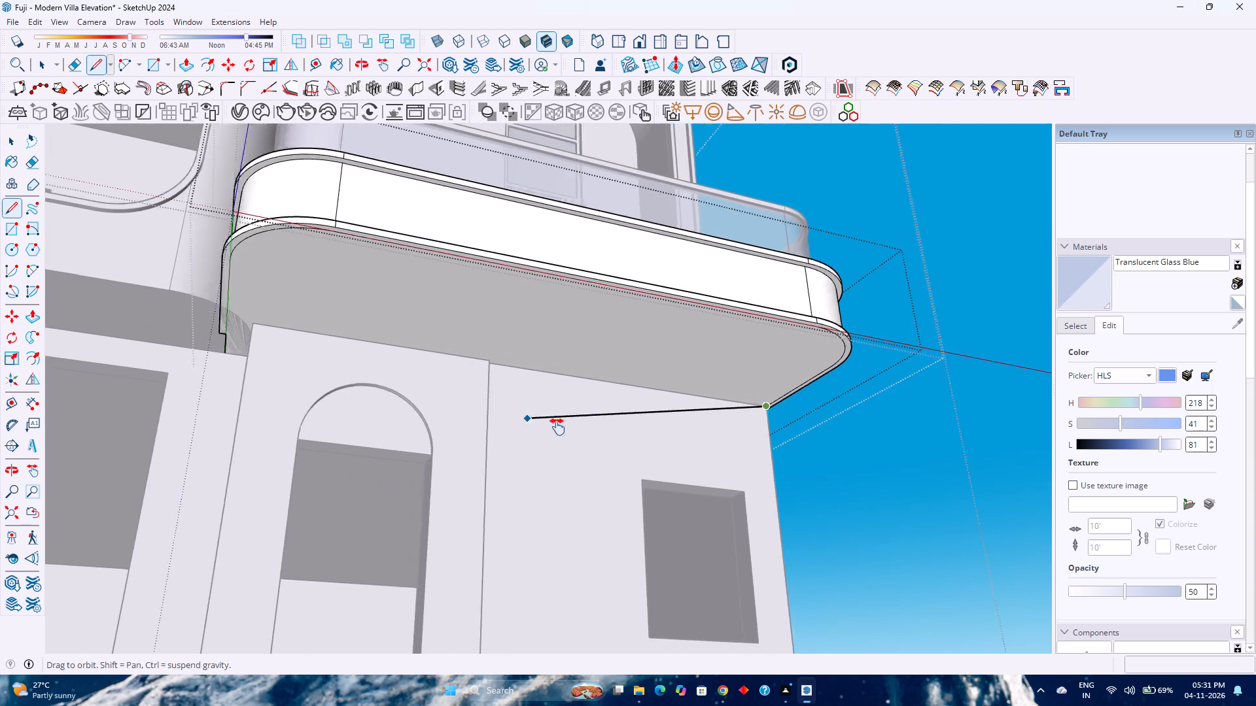
middle_click_drag(557, 427, 610, 444, "shift")
middle_click(611, 444, "shift")
scroll(573, 385, "up", 6)
middle_click_drag(609, 390, 482, 376)
middle_click_drag(480, 376, 408, 388)
middle_click(408, 388)
middle_click(406, 390)
middle_click(406, 390)
scroll(716, 405, "up", 8)
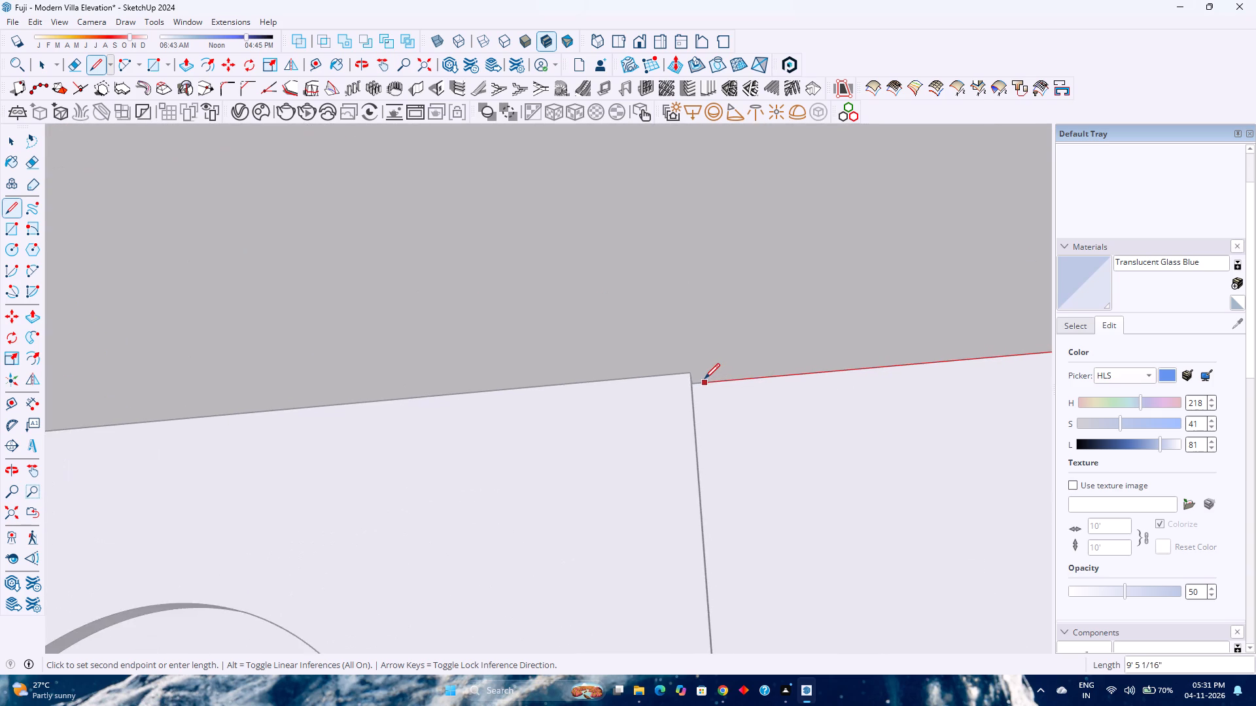
scroll(705, 378, "up", 5)
middle_click(699, 381)
middle_click(699, 382)
middle_click_drag(695, 382, 607, 408)
middle_click(604, 408)
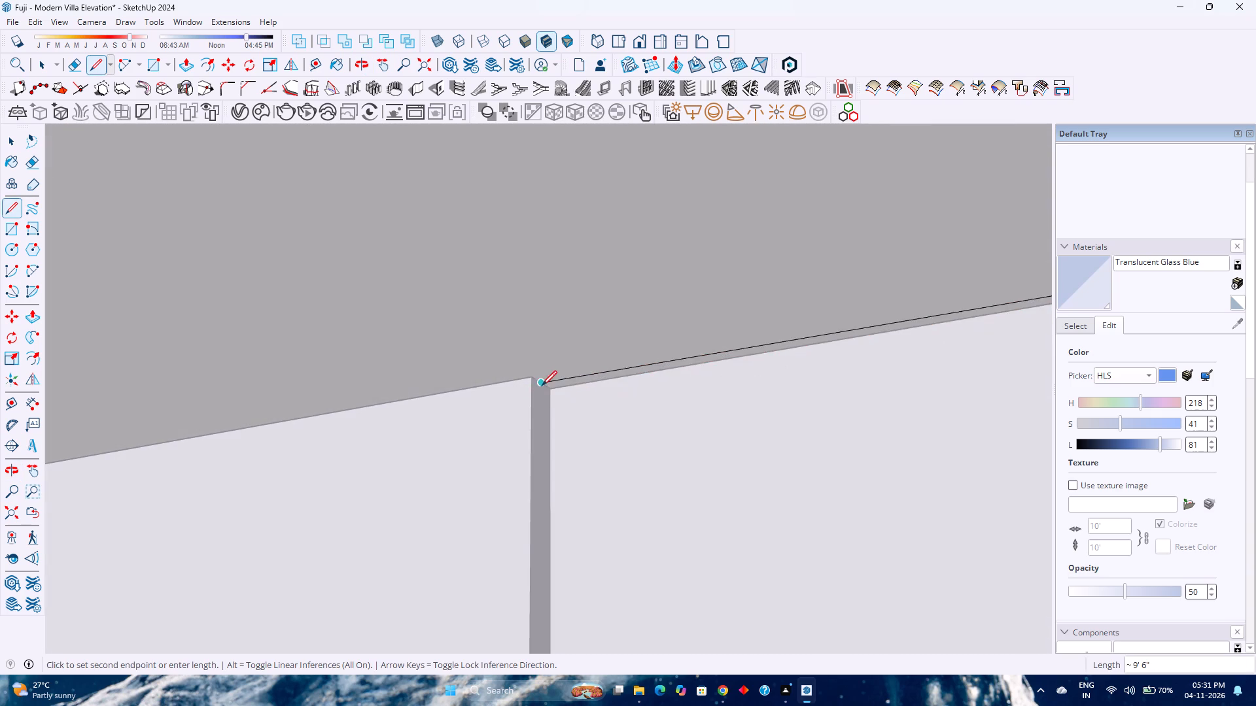
left_click(548, 390)
left_click(532, 378)
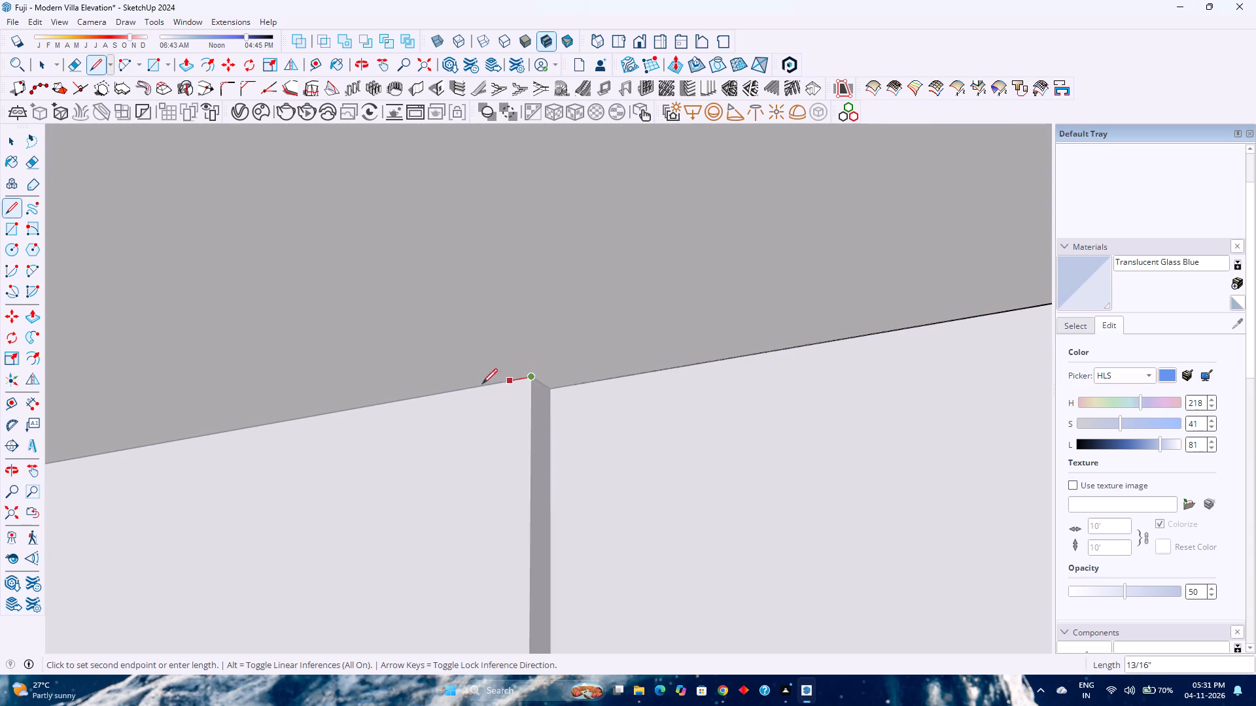
Continue the underside line along the top of the arched door bay to the balcony's far side edge, and close the nested group.
scroll(418, 388, "down", 4)
middle_click_drag(338, 406, 804, 401, "shift")
middle_click(805, 401)
middle_click_drag(262, 460, 530, 403)
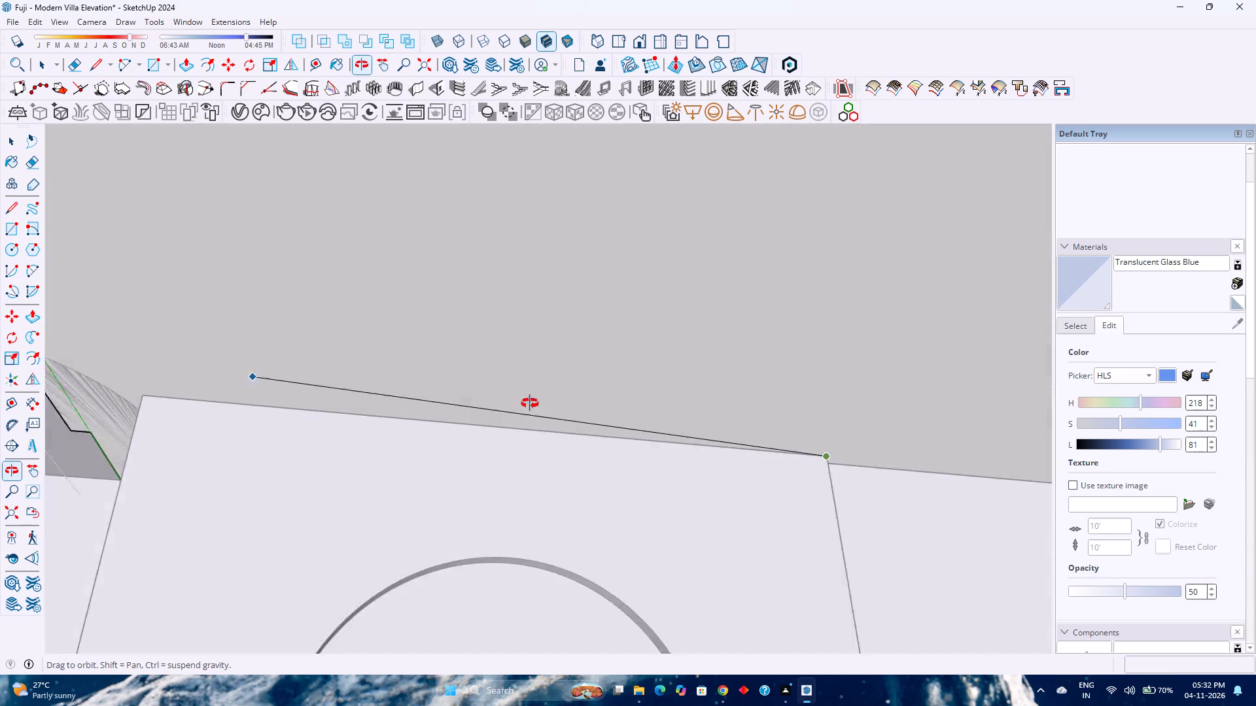
middle_click_drag(530, 403, 557, 400)
middle_click(557, 400)
middle_click(558, 400)
scroll(474, 404, "down", 3)
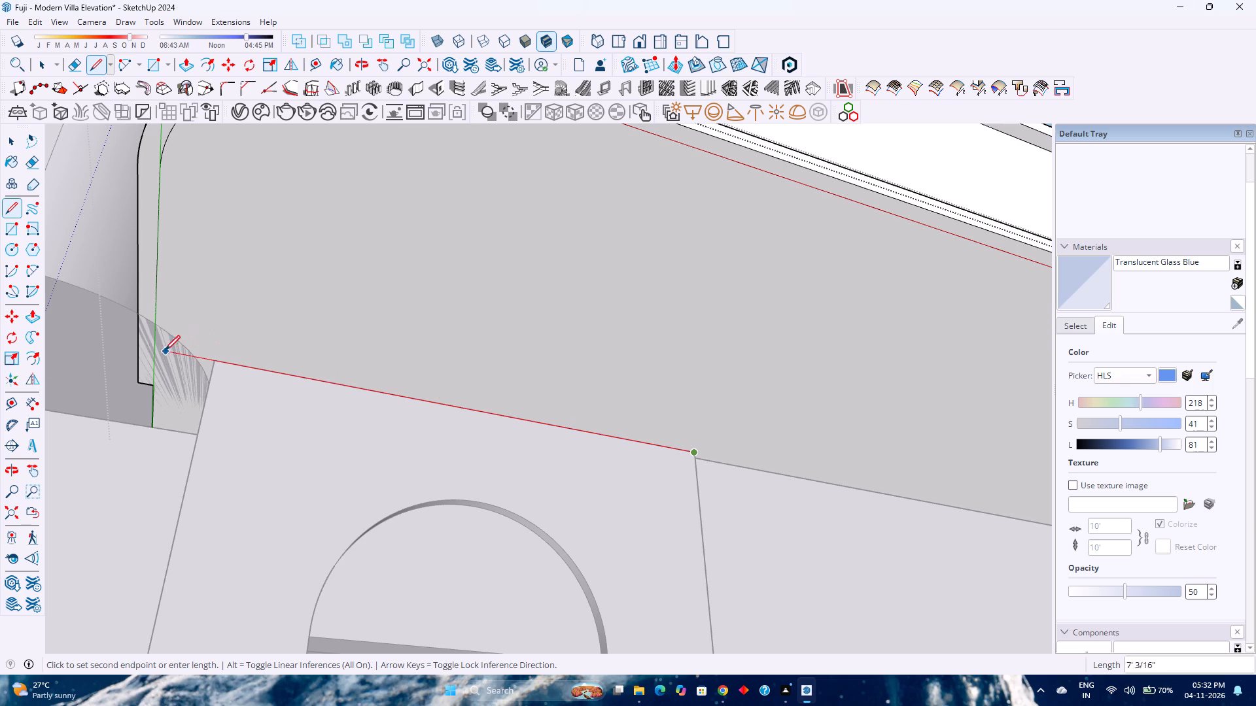
left_click(140, 342)
key("space")
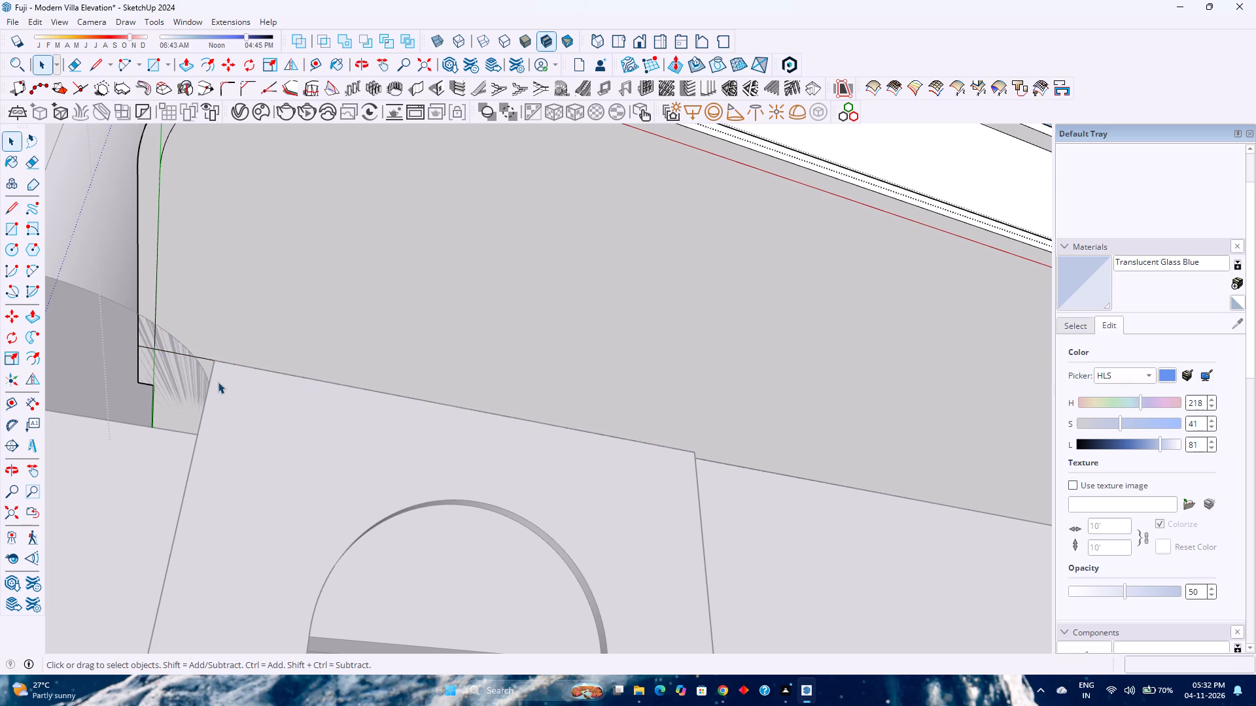
scroll(218, 382, "down", 4)
key("Escape")
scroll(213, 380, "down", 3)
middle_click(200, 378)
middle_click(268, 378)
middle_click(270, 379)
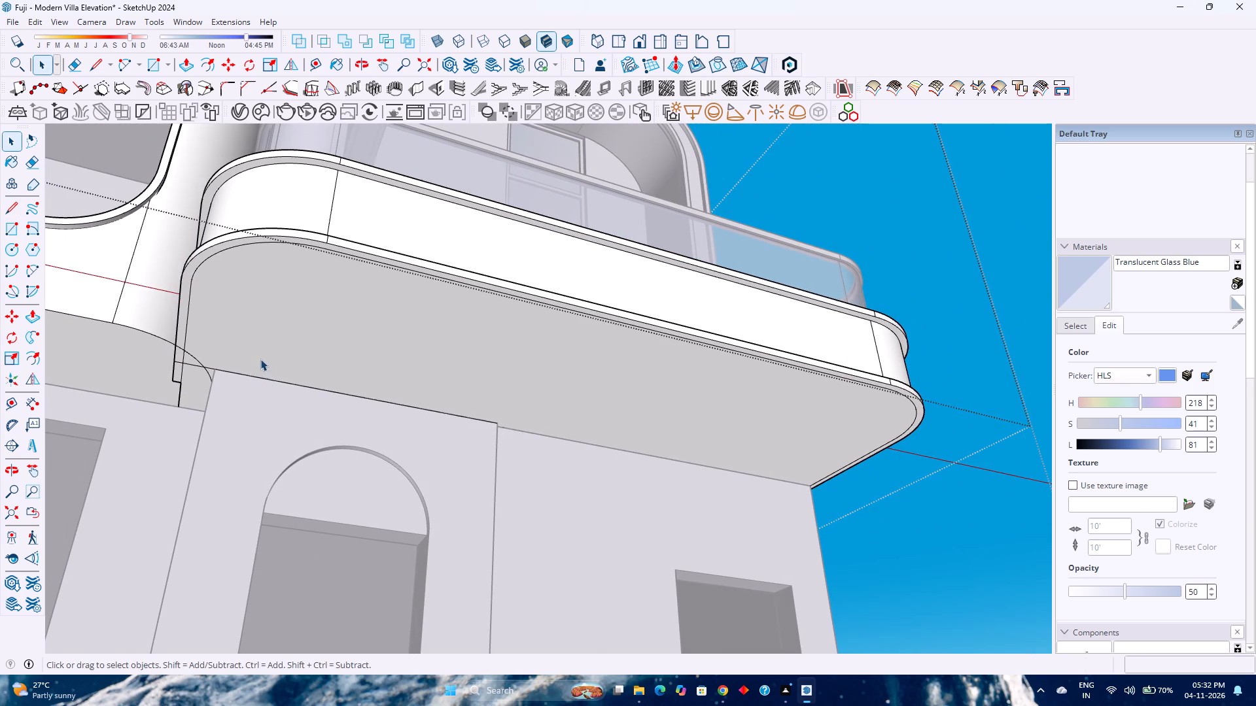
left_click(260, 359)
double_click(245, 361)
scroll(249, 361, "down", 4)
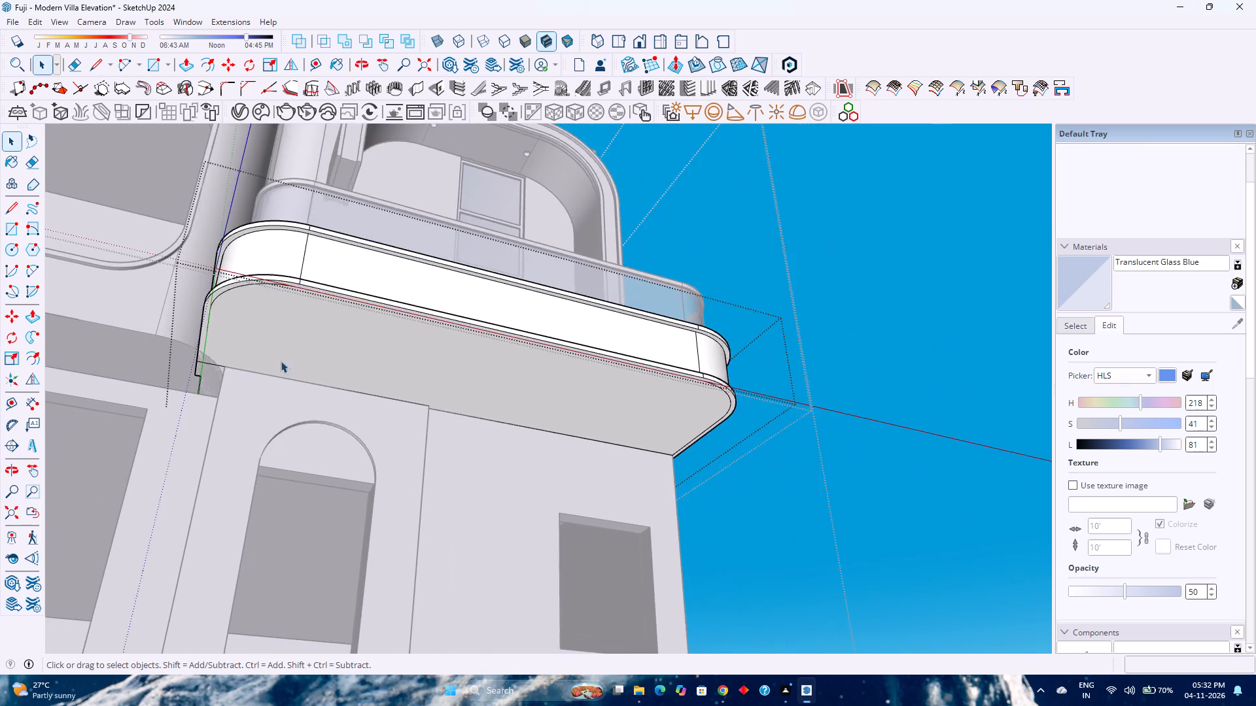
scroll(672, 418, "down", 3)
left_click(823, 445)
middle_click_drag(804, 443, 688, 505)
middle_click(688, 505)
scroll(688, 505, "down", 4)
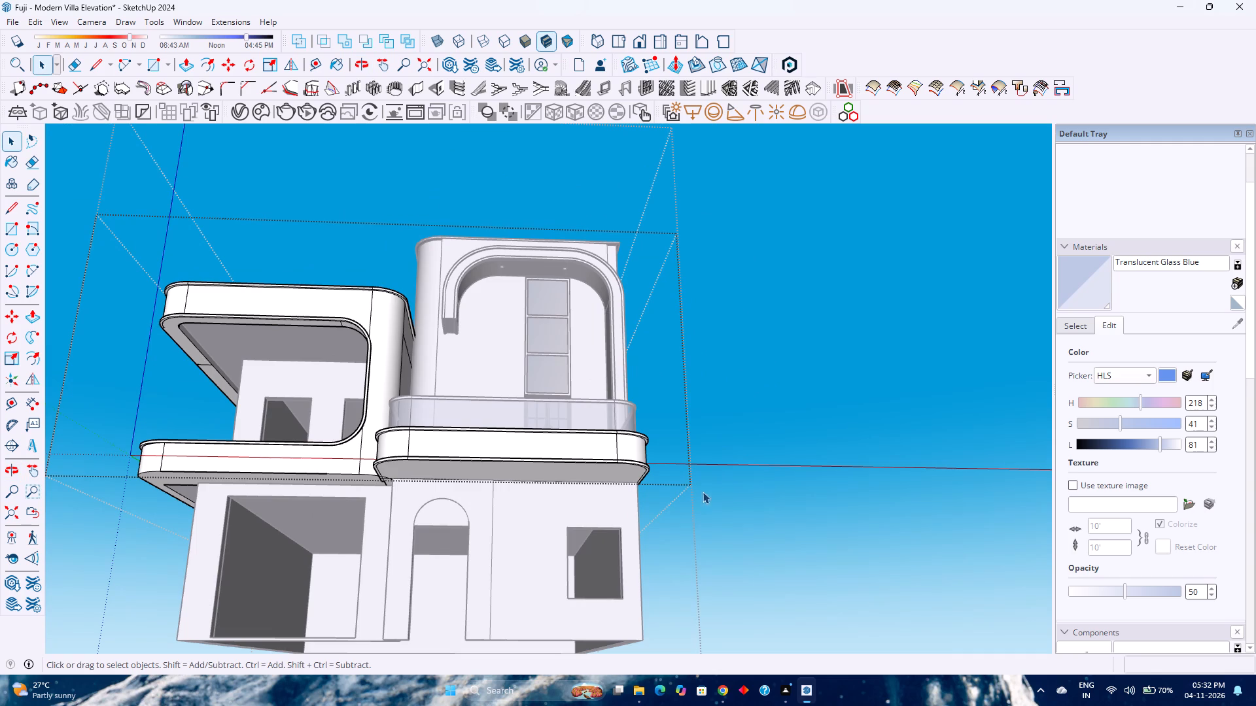
Open the glass-railed balcony's nested group and offset its underside face 2" inward.
scroll(602, 469, "up", 1)
middle_click_drag(602, 469, 607, 448)
middle_click(607, 448)
scroll(619, 447, "up", 10)
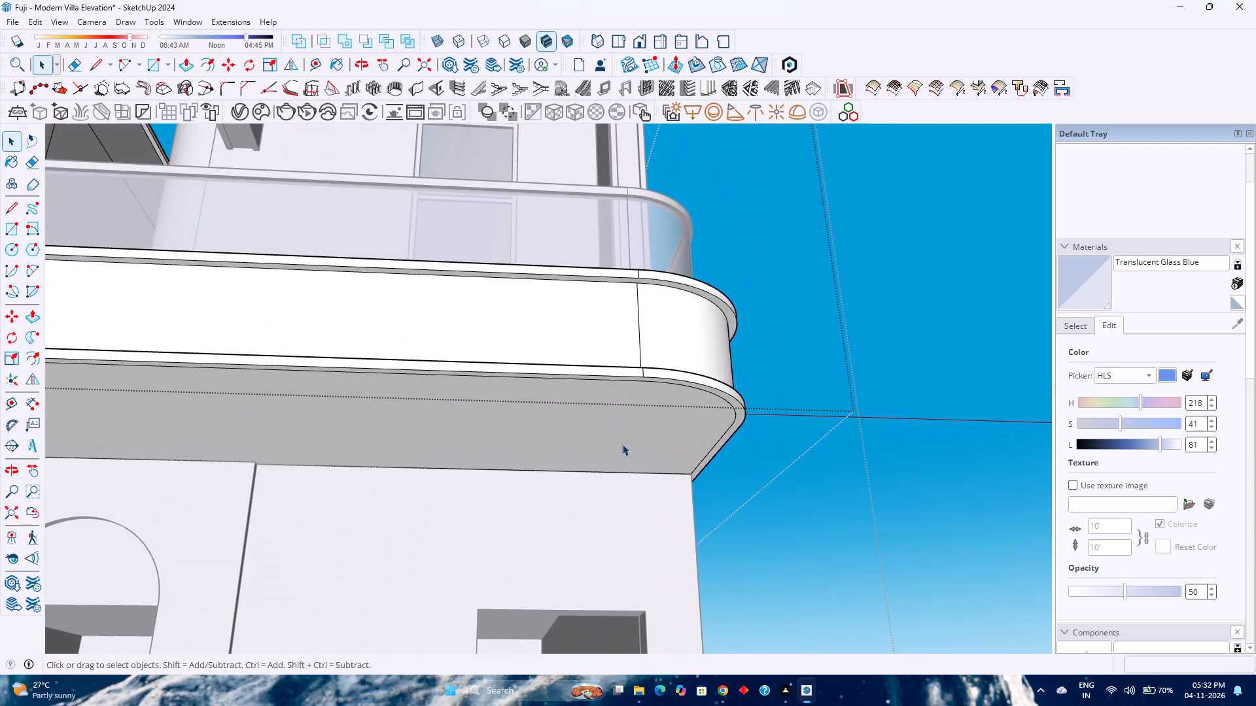
triple_click(622, 444)
left_click(622, 443)
left_click(621, 443)
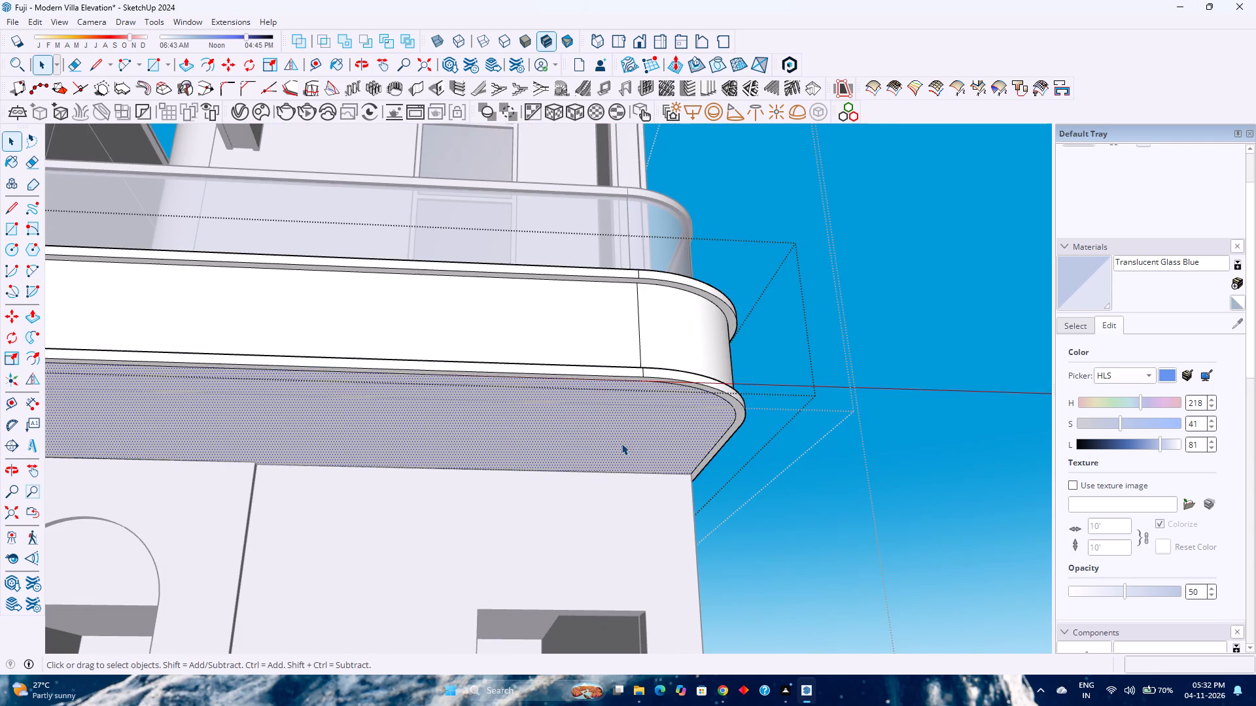
scroll(620, 443, "up", 2)
middle_click(619, 444)
middle_click_drag(620, 442, 779, 387)
middle_click(781, 387)
scroll(576, 514, "up", 1)
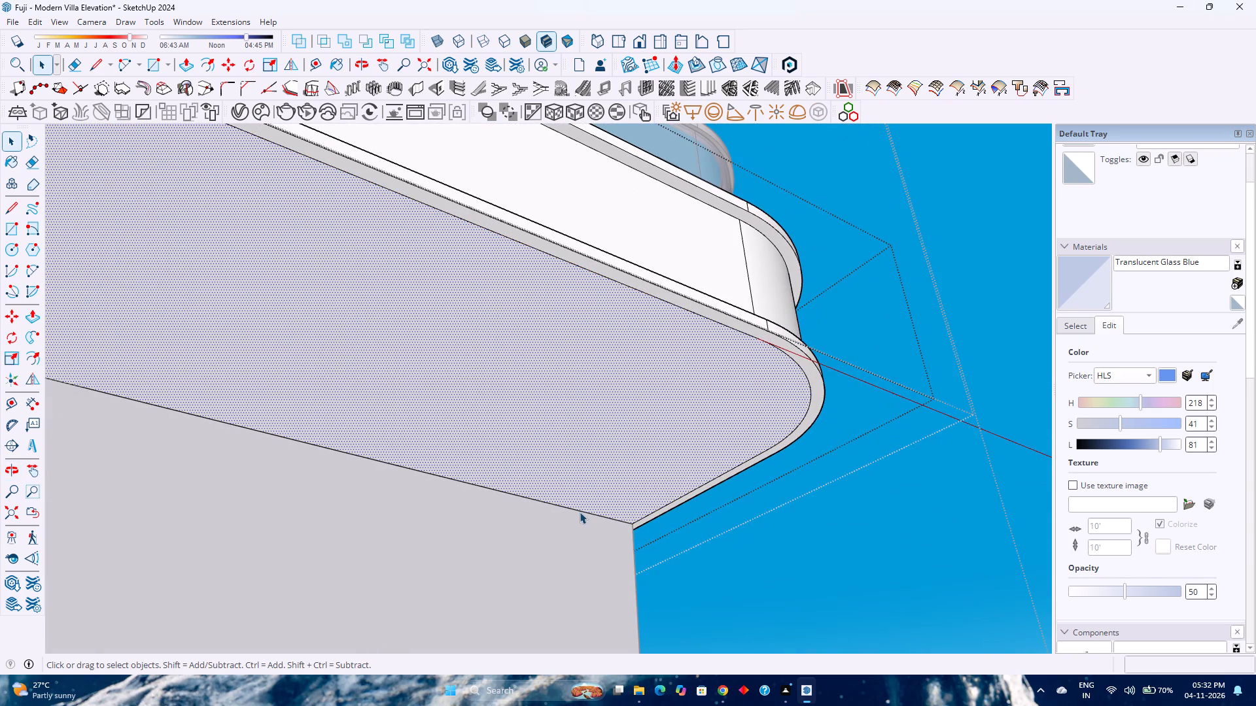
scroll(595, 458, "down", 4)
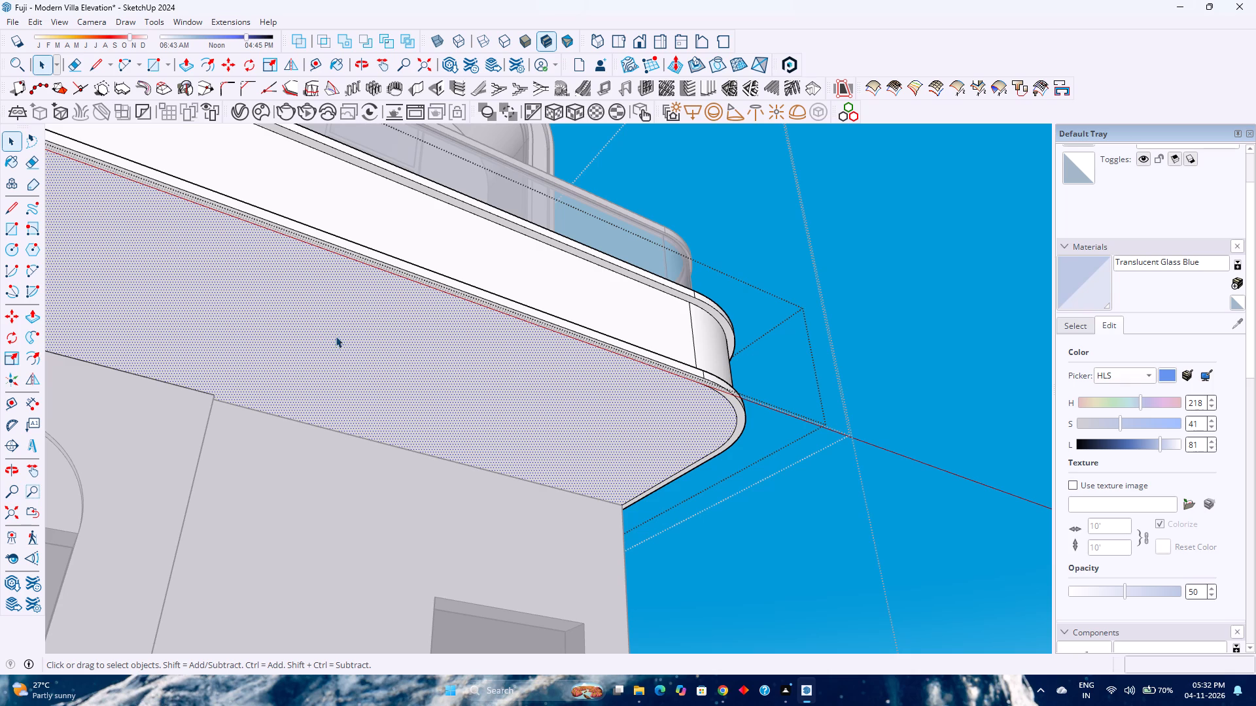
left_click(215, 65)
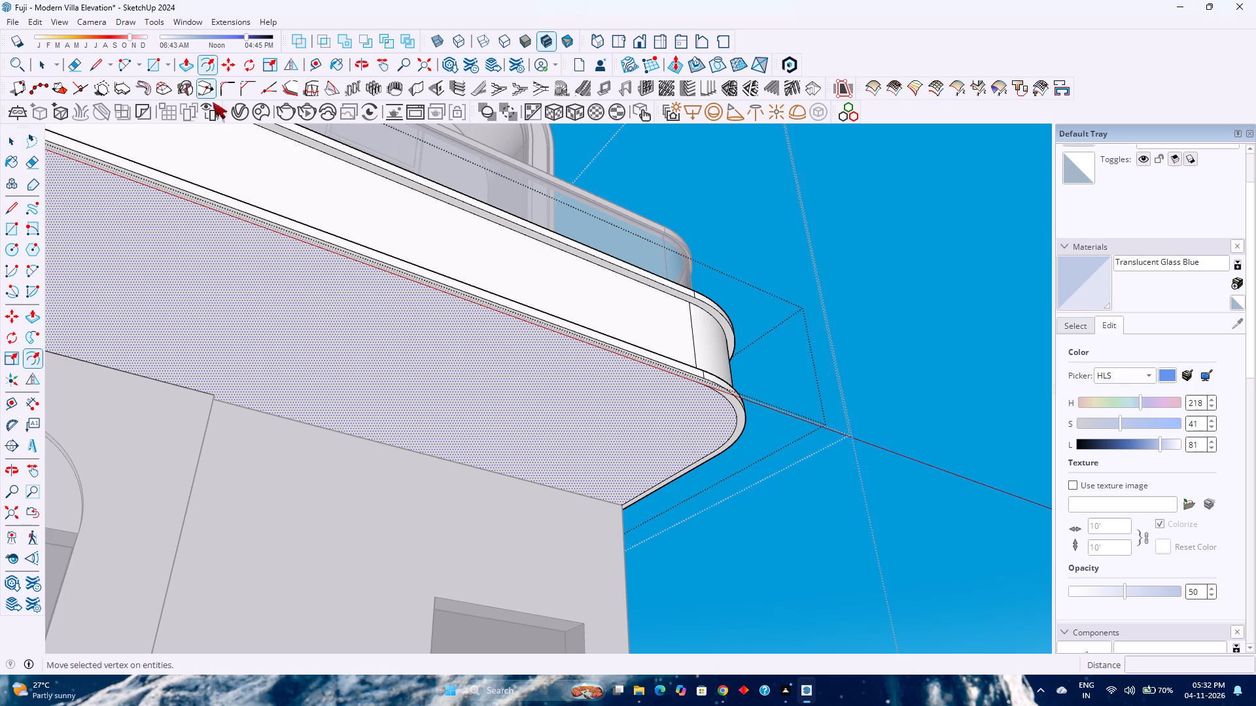
left_click(296, 277)
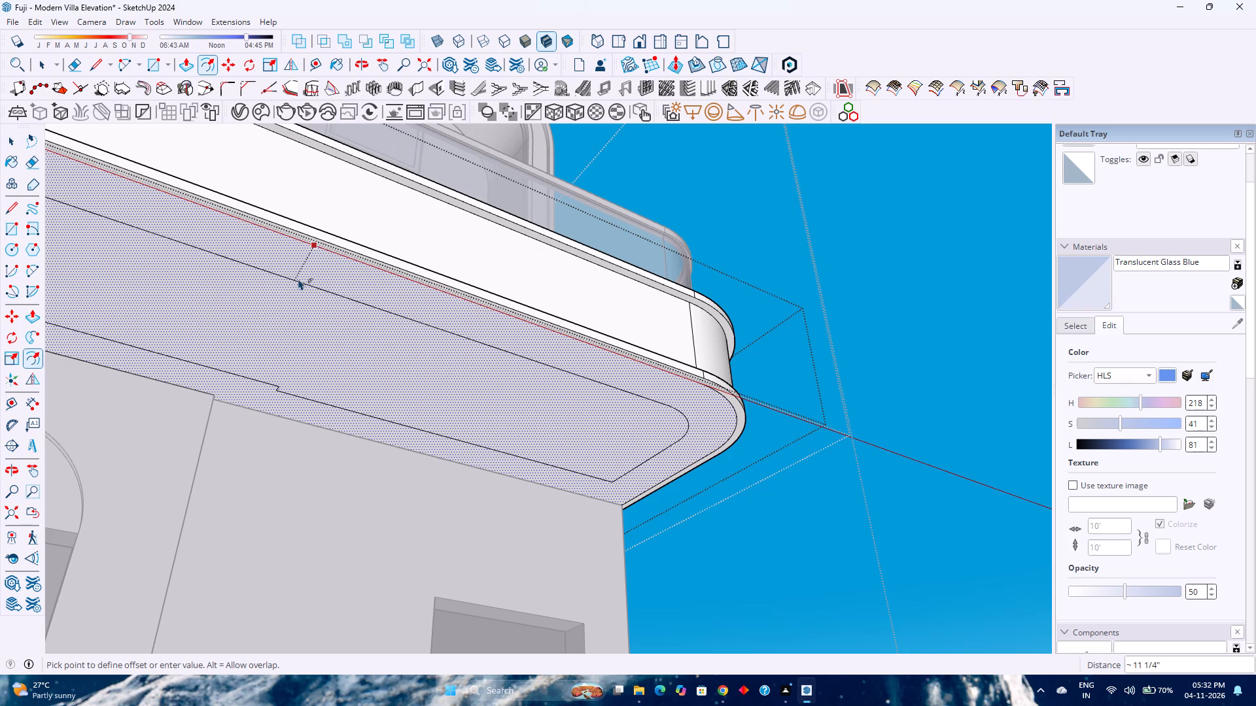
scroll(313, 265, "up", 1)
key("2")
key("Return")
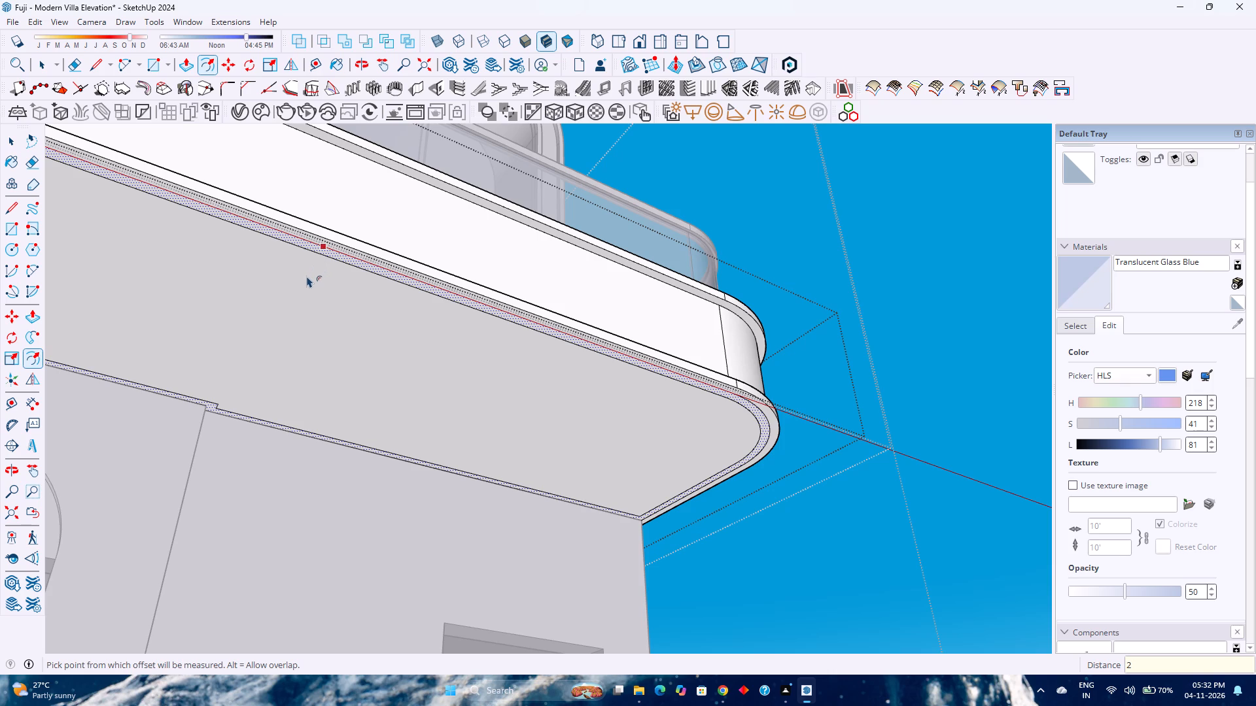
Push the inner underside face 6" up into the balcony slab to form a recess.
key("p")
key("Escape")
scroll(358, 354, "up", 2)
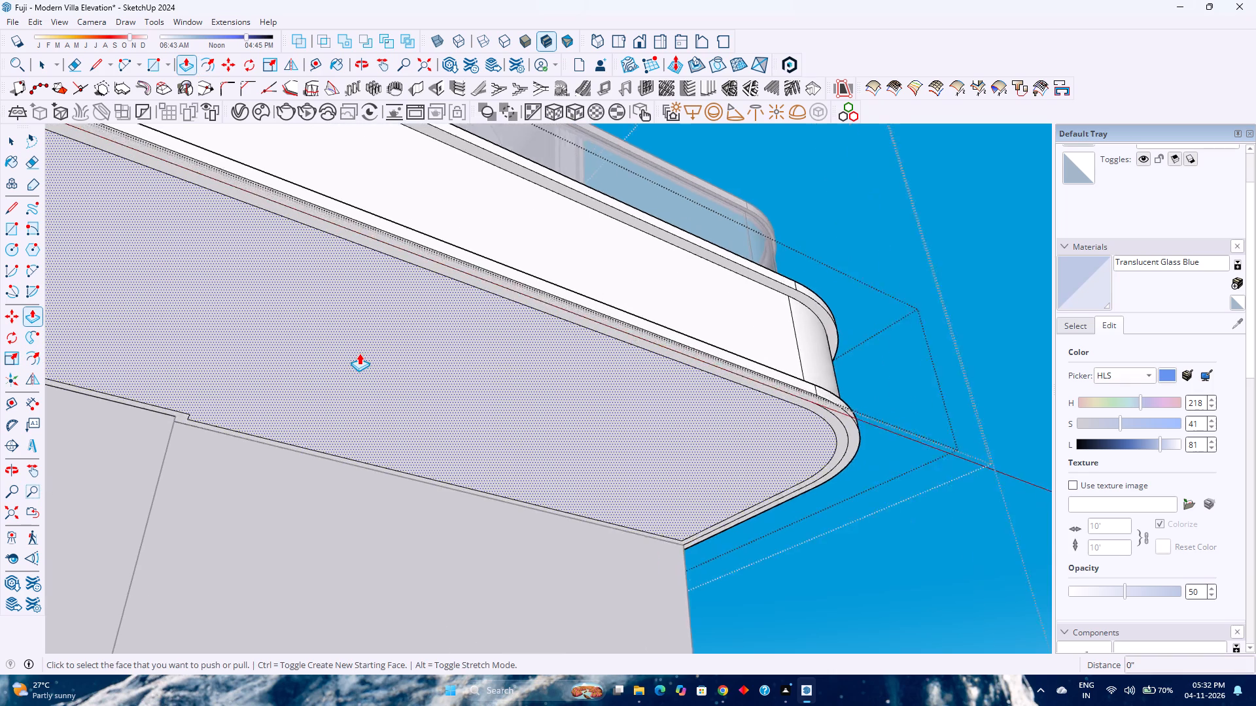
scroll(359, 353, "up", 1)
middle_click(362, 350)
middle_click_drag(363, 350, 369, 350)
middle_click(369, 350)
middle_click_drag(369, 350, 498, 348)
middle_click(498, 348)
middle_click_drag(763, 453, 651, 448, "shift")
middle_click(651, 448, "shift")
middle_click_drag(626, 450, 736, 459)
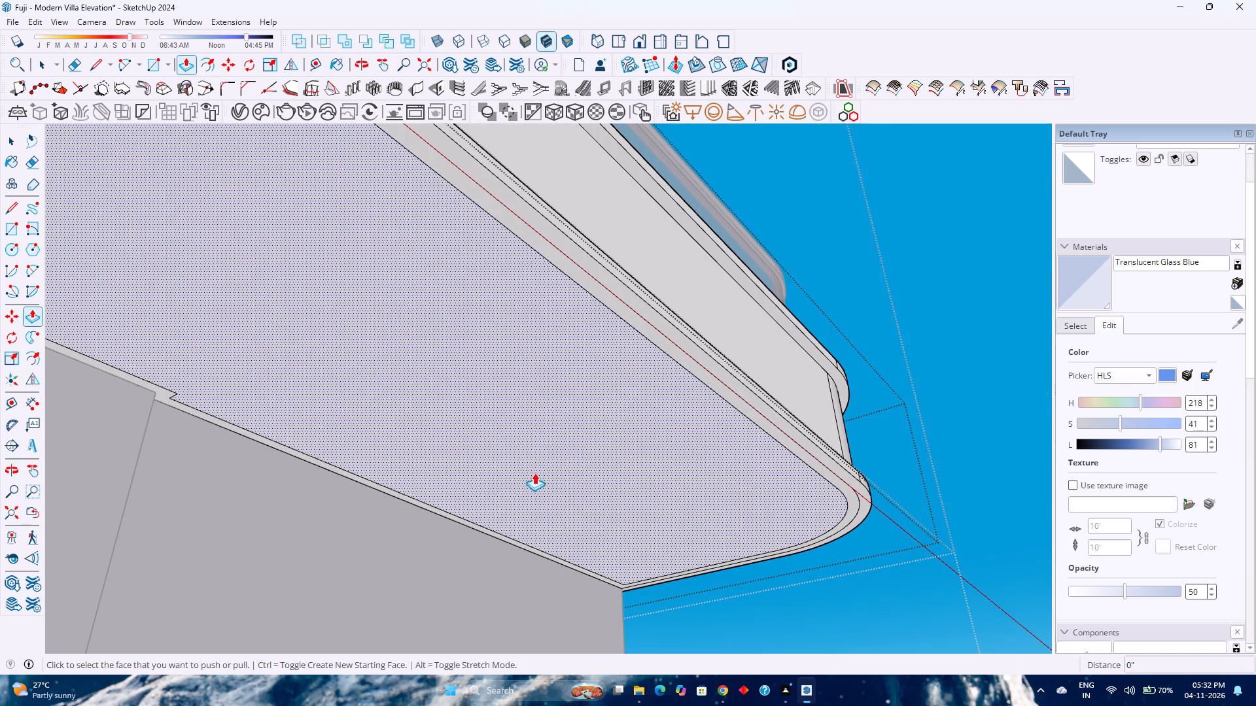
scroll(564, 452, "up", 2)
scroll(564, 452, "down", 3)
scroll(564, 452, "up", 1)
left_click(562, 456)
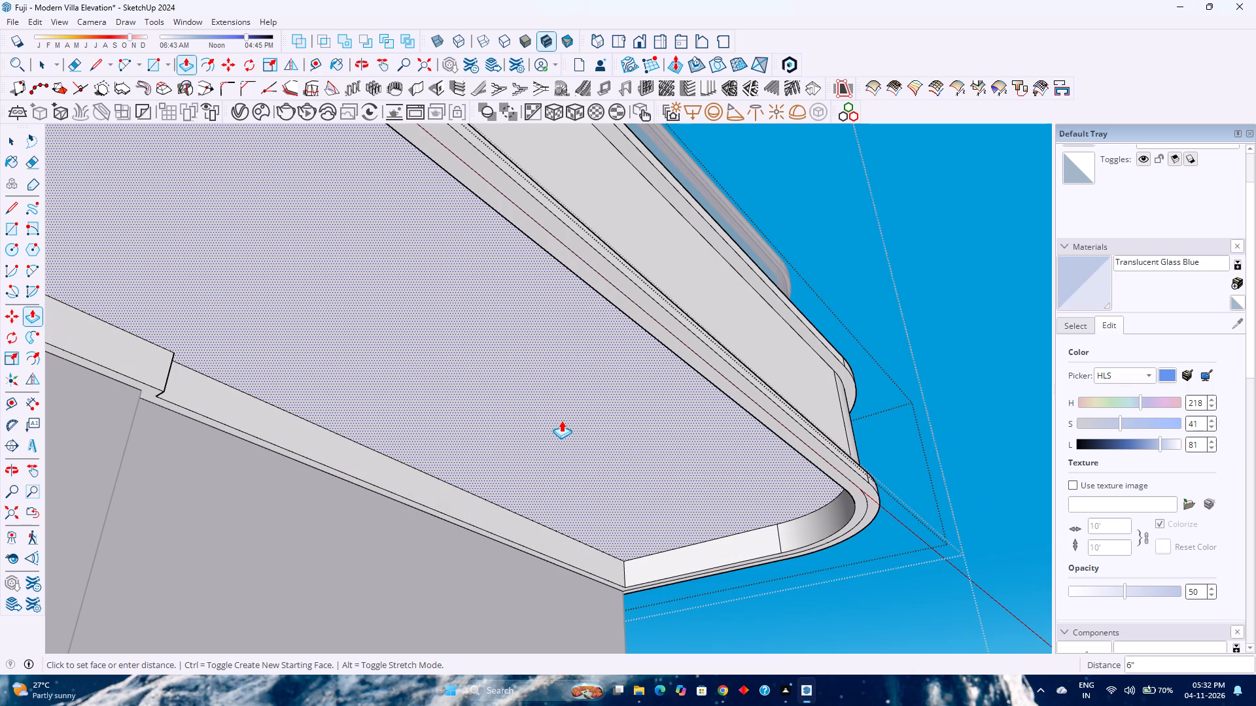
key("6")
key("Return")
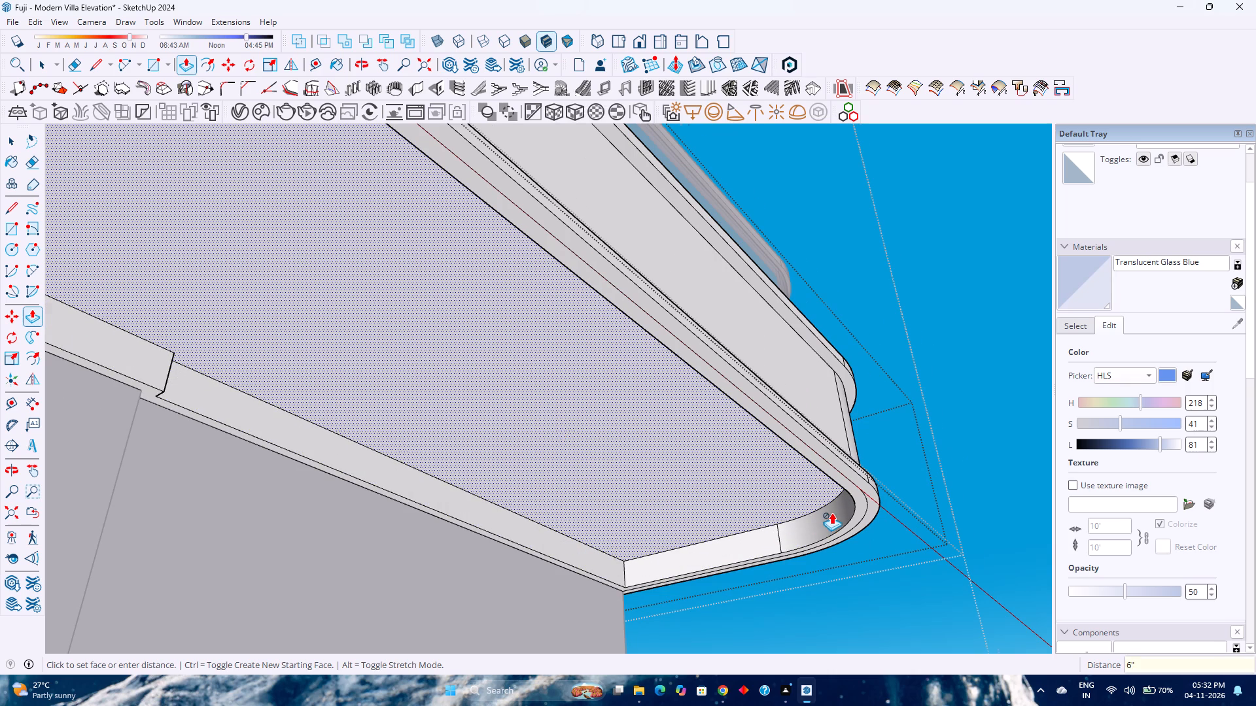
Push/Pull the 2" rim strip around the underside recess by 1".
scroll(832, 513, "up", 3)
left_click(866, 504)
key("1")
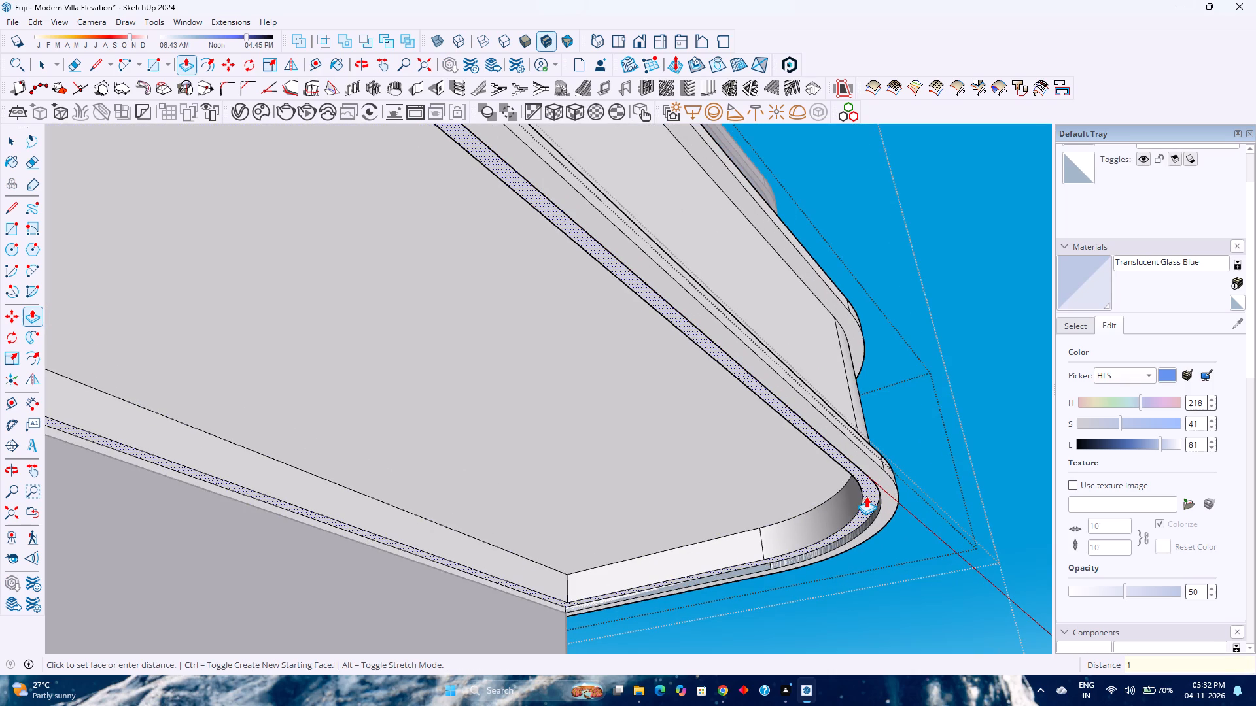
key("Return")
scroll(740, 558, "up", 6)
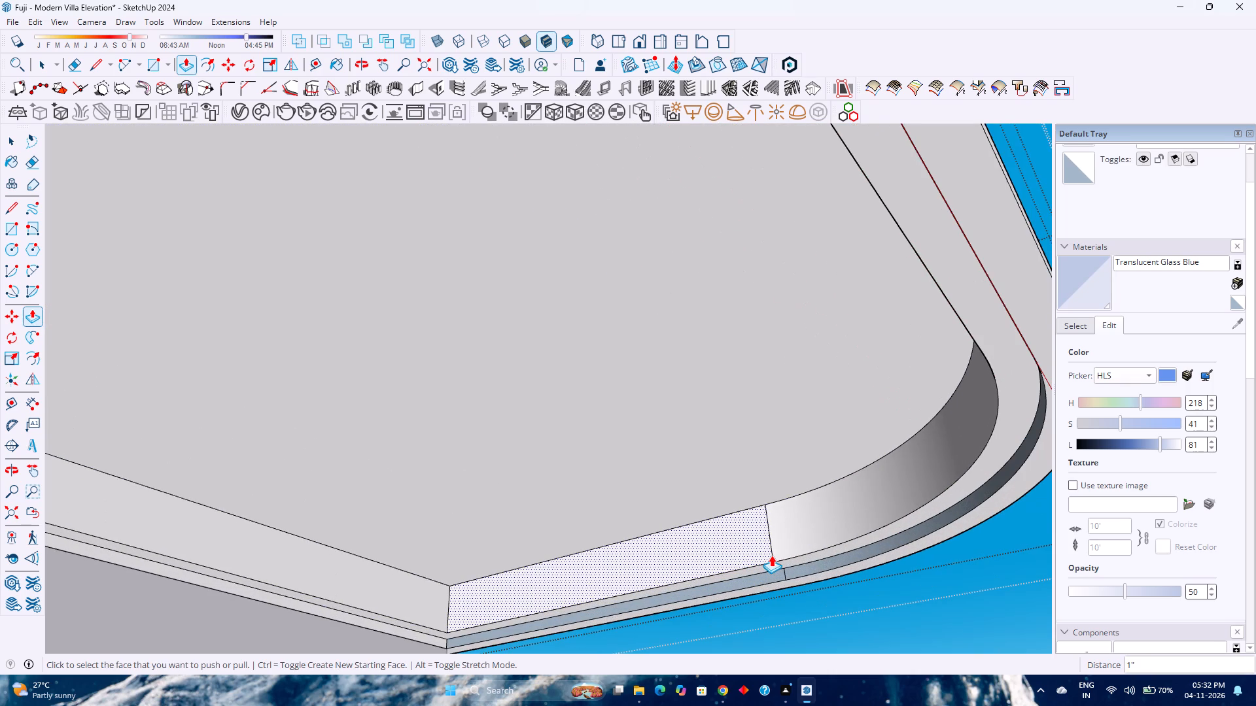
key("space")
Reverse the thin step faces under the balcony's window-side end: the straight side strip and the curved corner strip.
scroll(746, 555, "down", 2)
middle_click_drag(739, 559, 659, 475, "shift")
middle_click(659, 475)
scroll(571, 508, "up", 4)
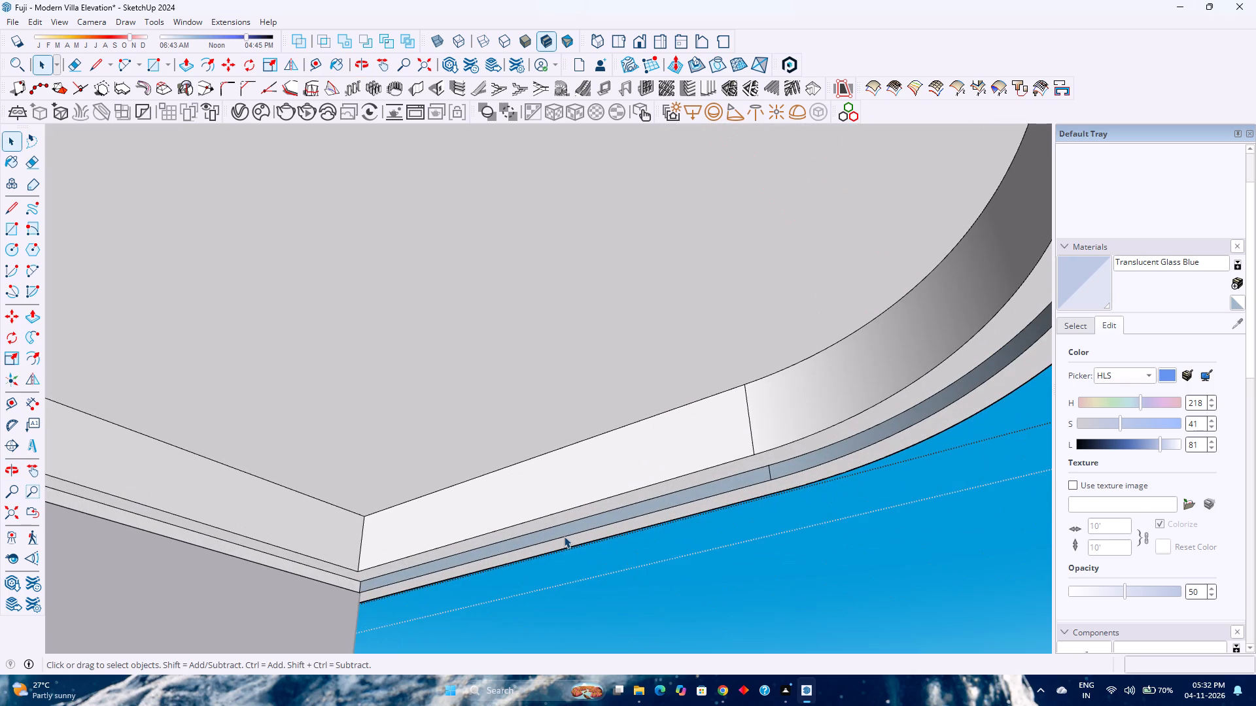
left_click(564, 536)
left_click(563, 531)
right_click(563, 531)
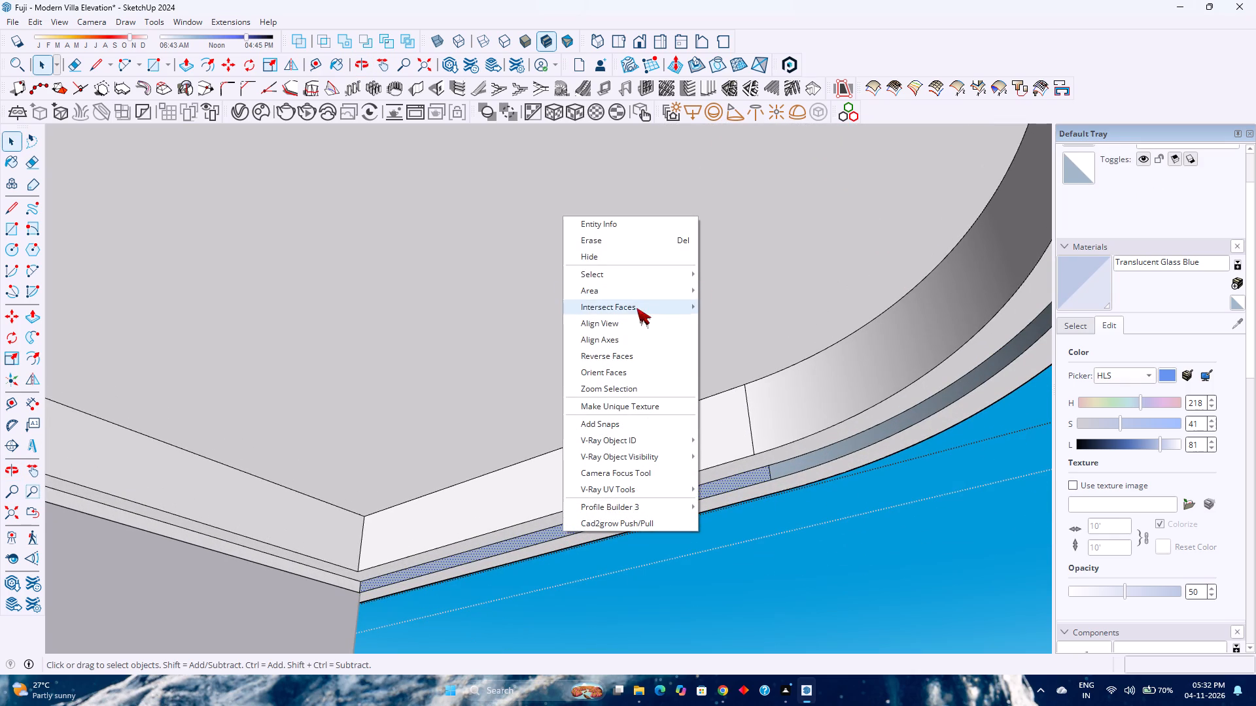
left_click(633, 360)
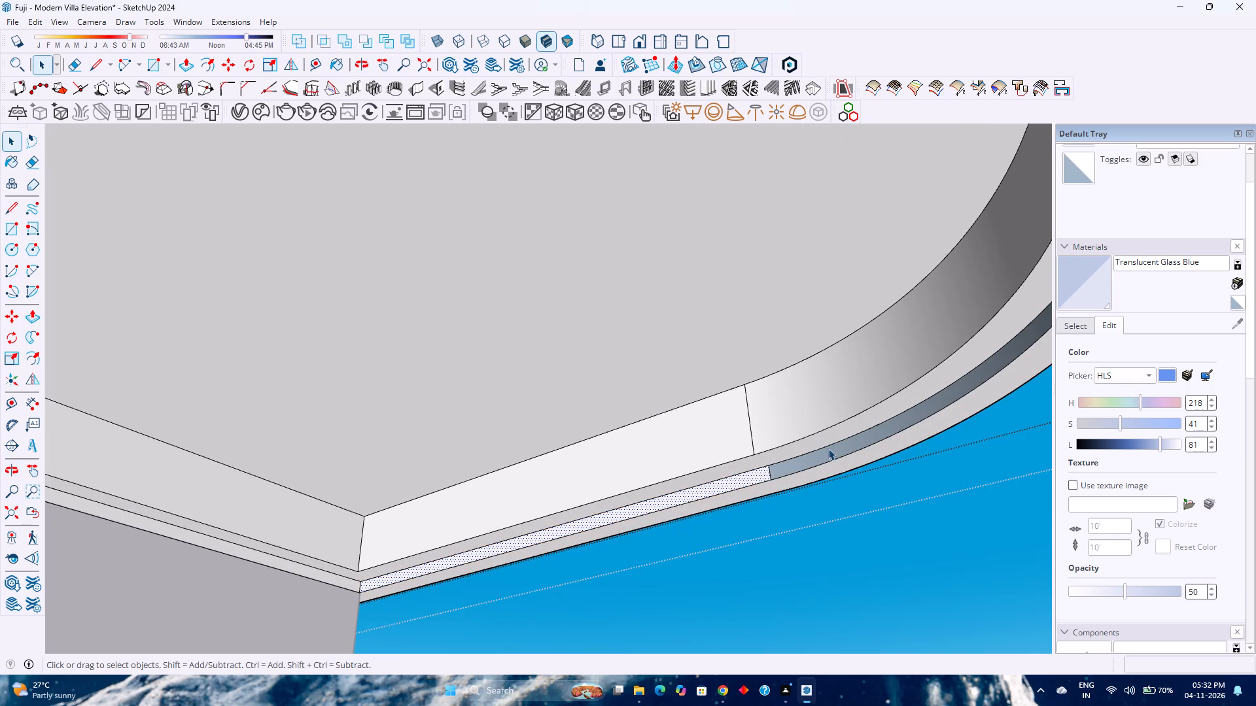
left_click(829, 451)
right_click(829, 451)
left_click(863, 297)
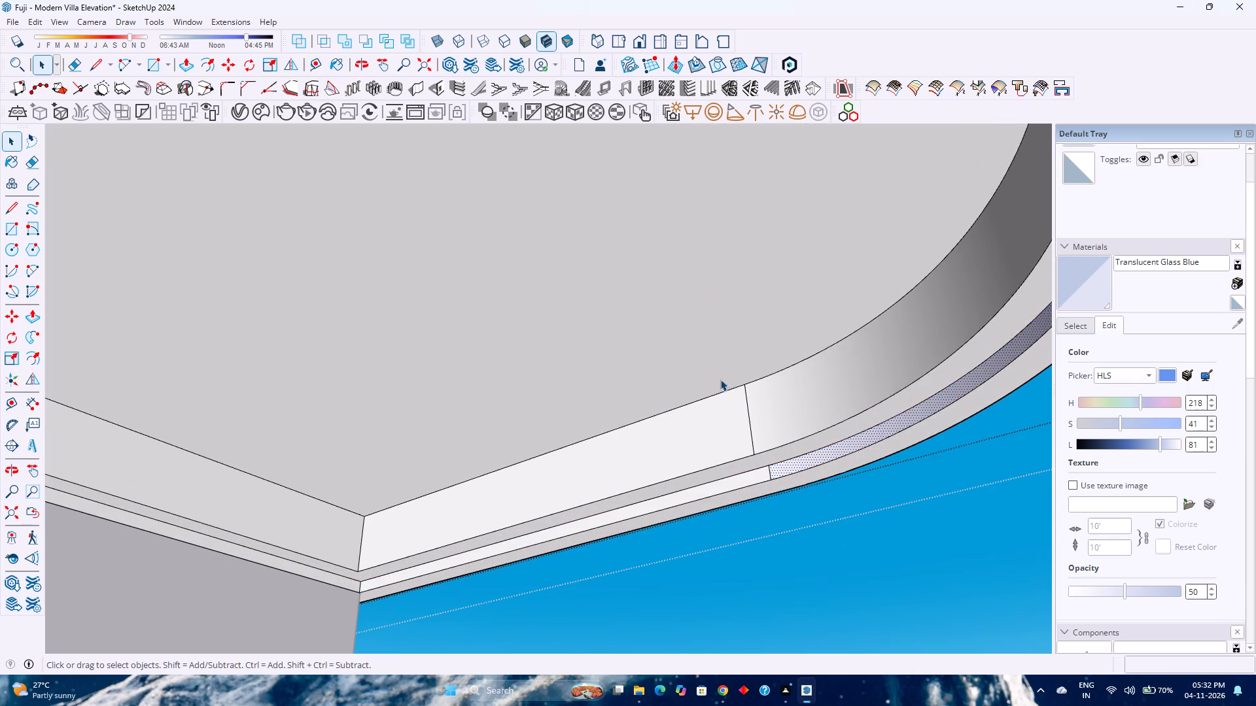
Reverse the straight and curved thin step faces under the balcony's opposite end, beside the arched door bay.
scroll(691, 372, "down", 8)
middle_click_drag(714, 370, 210, 488)
middle_click_drag(210, 488, 614, 424)
scroll(618, 416, "down", 4)
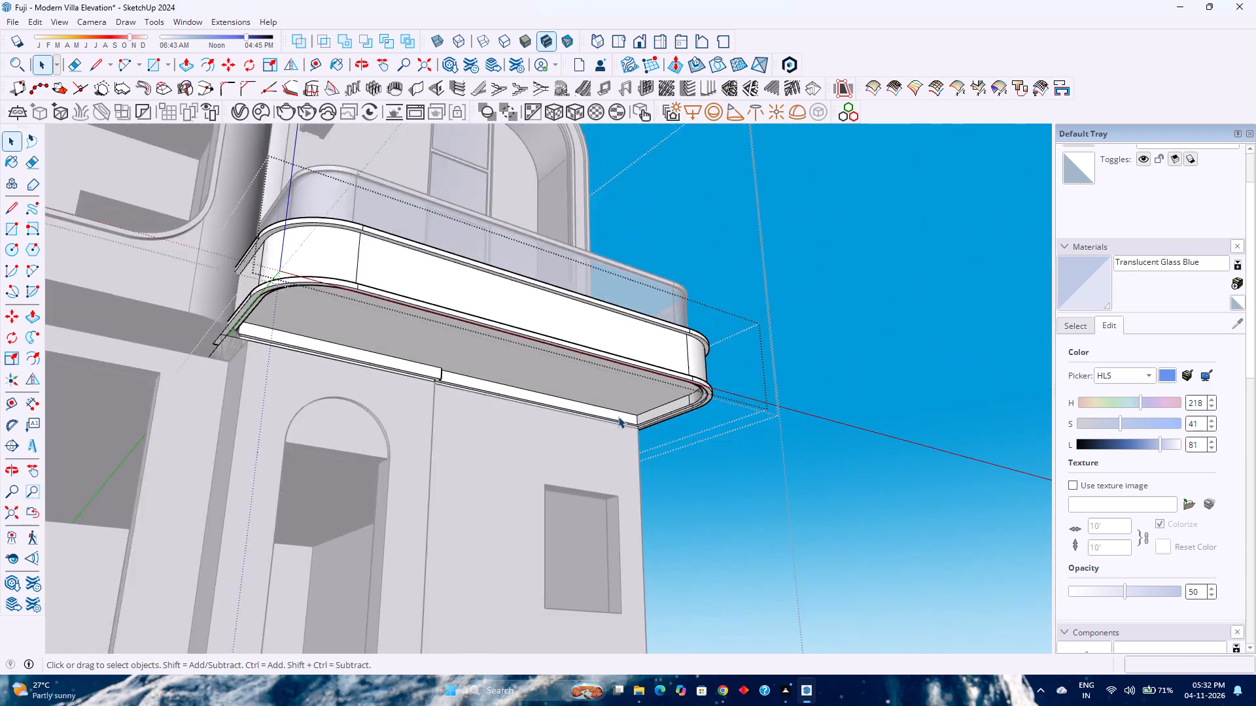
middle_click_drag(504, 411, 390, 409)
middle_click_drag(370, 409, 219, 421)
middle_click(109, 437)
scroll(433, 354, "up", 6)
middle_click_drag(381, 371, 245, 396)
scroll(351, 413, "up", 2)
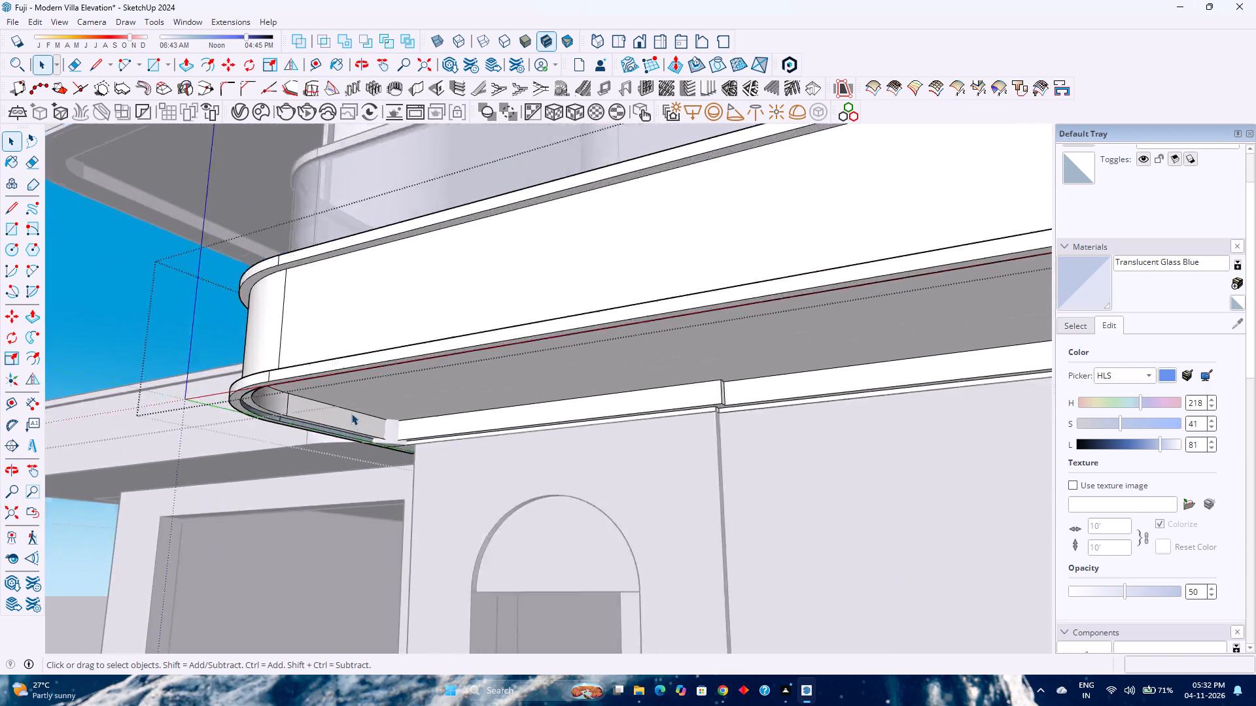
scroll(351, 413, "up", 6)
scroll(351, 413, "down", 3)
scroll(351, 413, "up", 9)
middle_click(294, 450)
middle_click_drag(292, 450, 238, 458)
middle_click(238, 458)
left_click(243, 457)
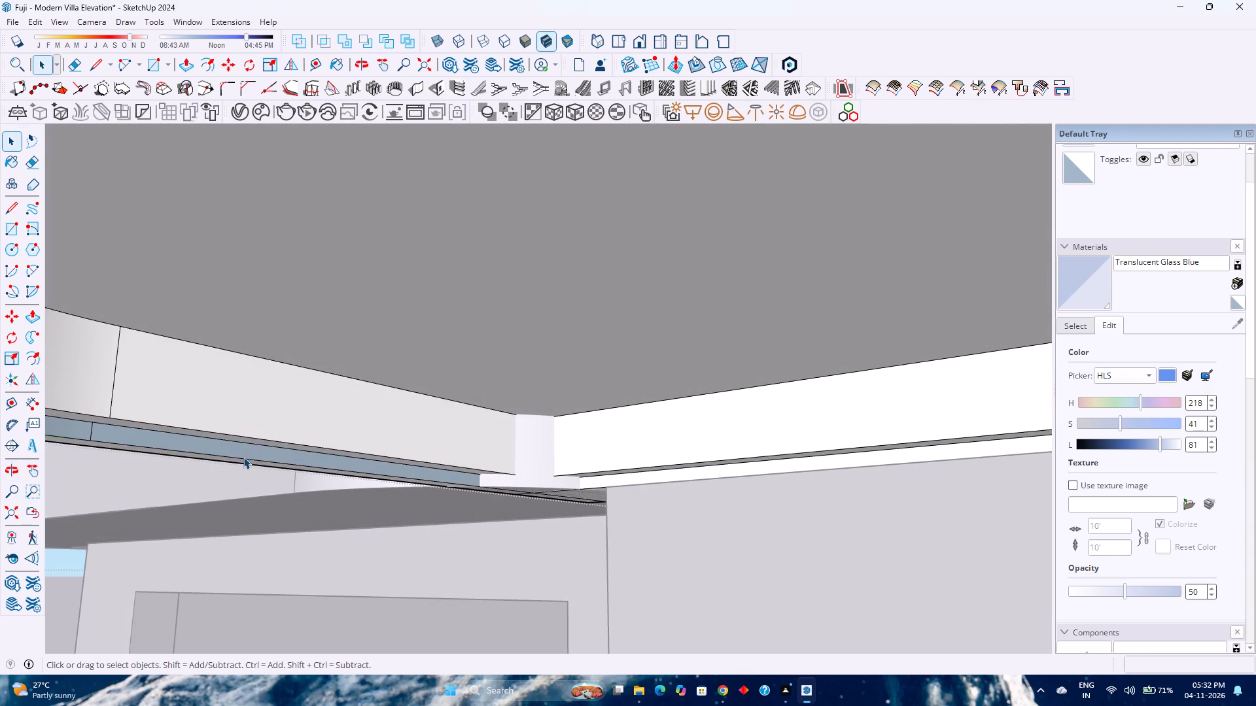
left_click(245, 454)
right_click(245, 452)
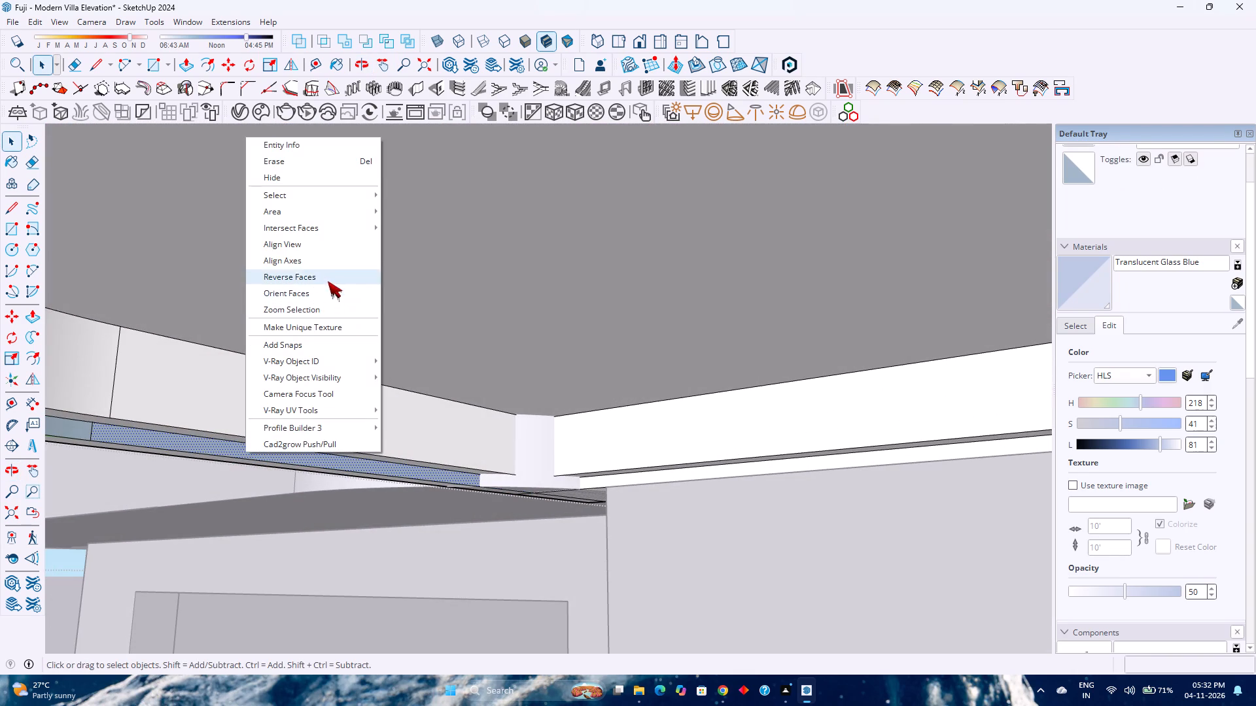
left_click(328, 281)
left_click(65, 424)
right_click(65, 425)
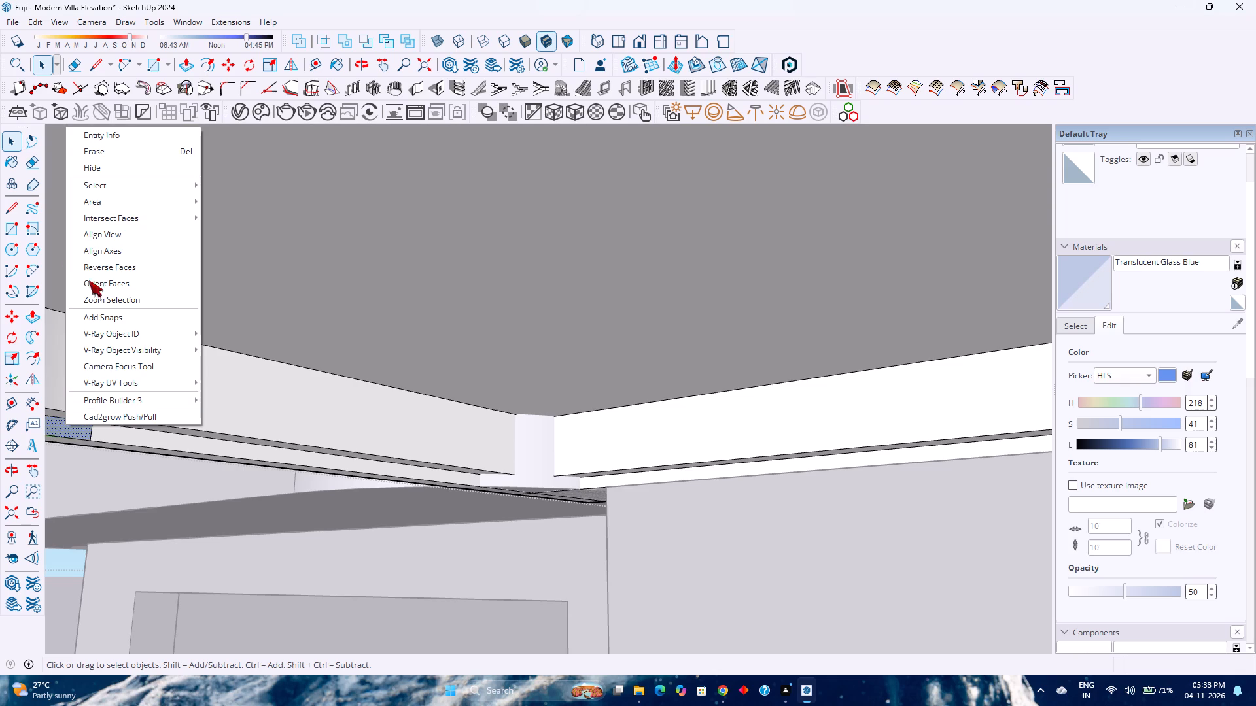
left_click(146, 273)
Reverse the long thin step face running under the balcony's front edge.
scroll(162, 307, "down", 3)
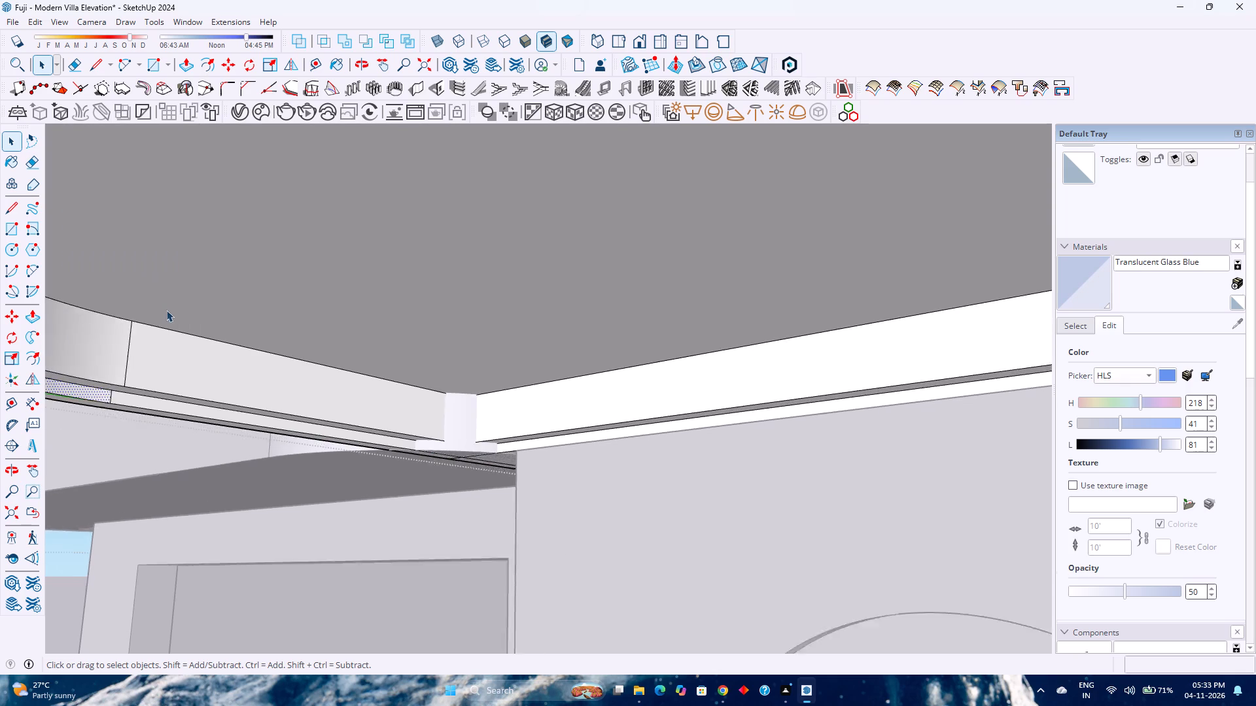
scroll(166, 310, "down", 8)
middle_click(235, 341)
middle_click_drag(235, 341, 111, 326)
middle_click(111, 326)
scroll(270, 334, "down", 5)
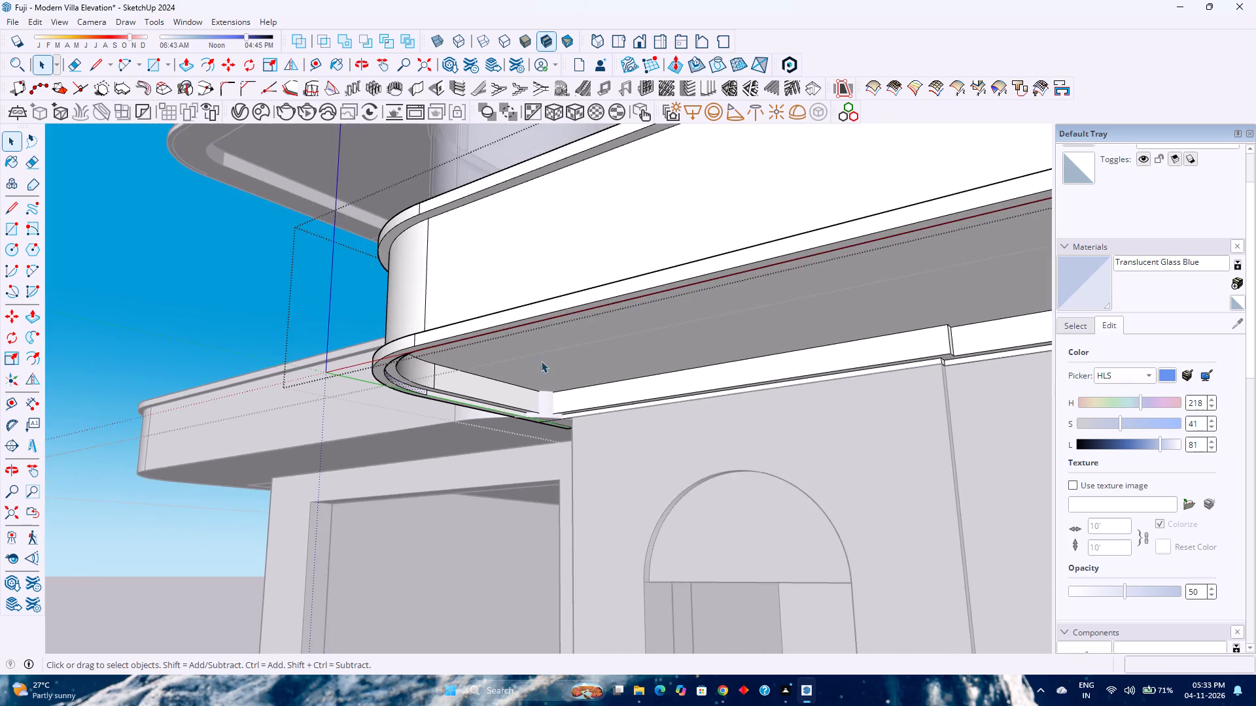
middle_click_drag(593, 358, 269, 342)
scroll(396, 359, "up", 7)
scroll(373, 414, "up", 4)
left_click(349, 389)
right_click(349, 389)
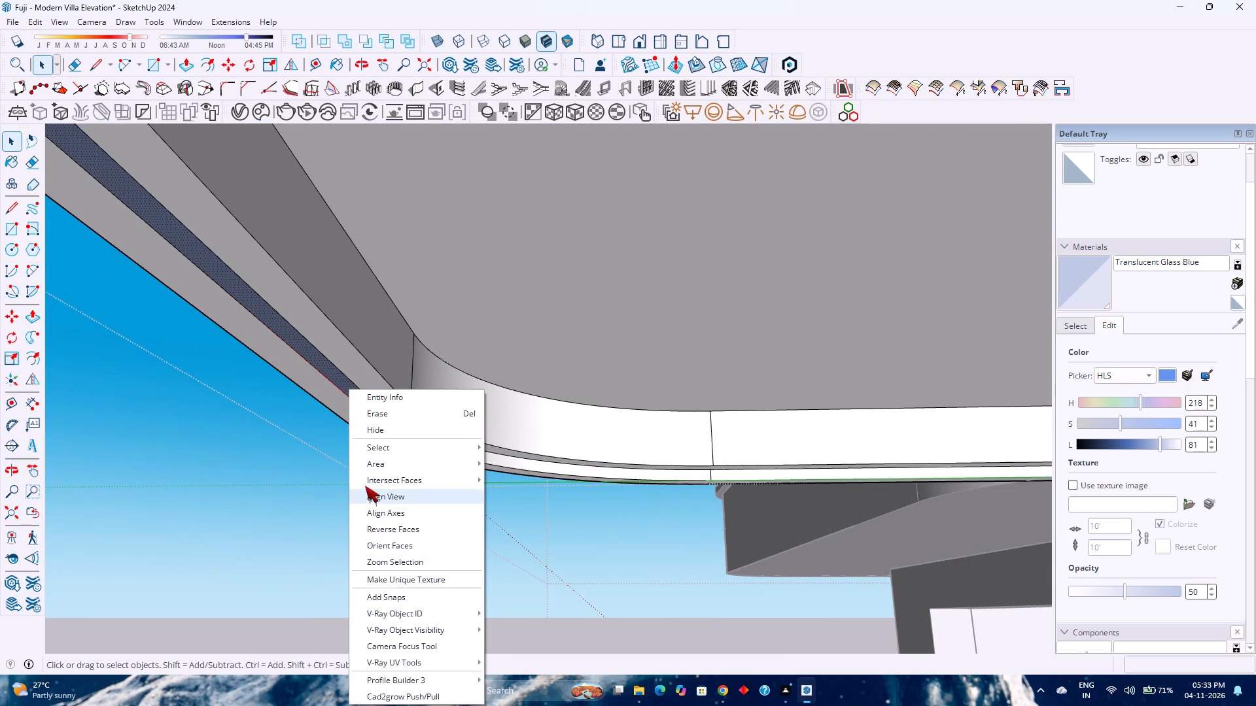
left_click(391, 531)
Close the balcony's nested group.
scroll(388, 524, "down", 3)
middle_click_drag(387, 523, 509, 510)
middle_click_drag(547, 508, 650, 503)
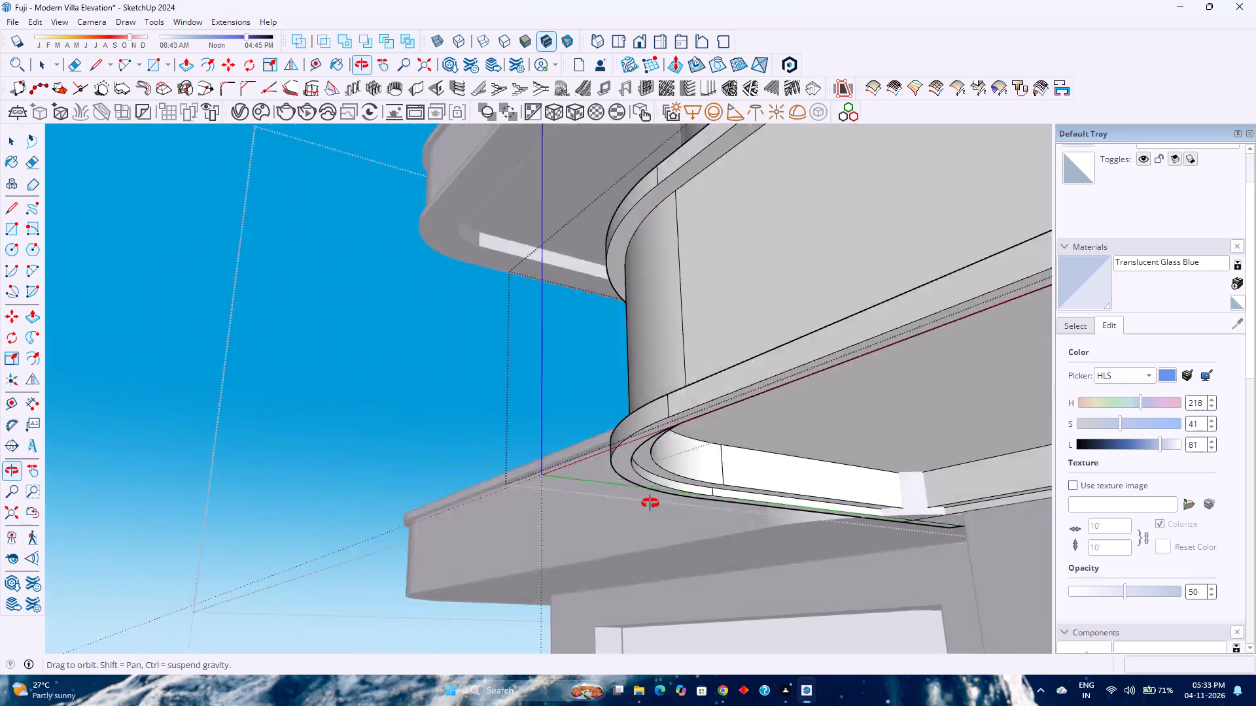
middle_click_drag(650, 503, 726, 503)
middle_click_drag(726, 503, 745, 504)
middle_click(755, 504)
scroll(756, 501, "down", 5)
middle_click_drag(758, 501, 750, 477)
scroll(752, 473, "down", 4)
middle_click_drag(742, 474, 890, 489)
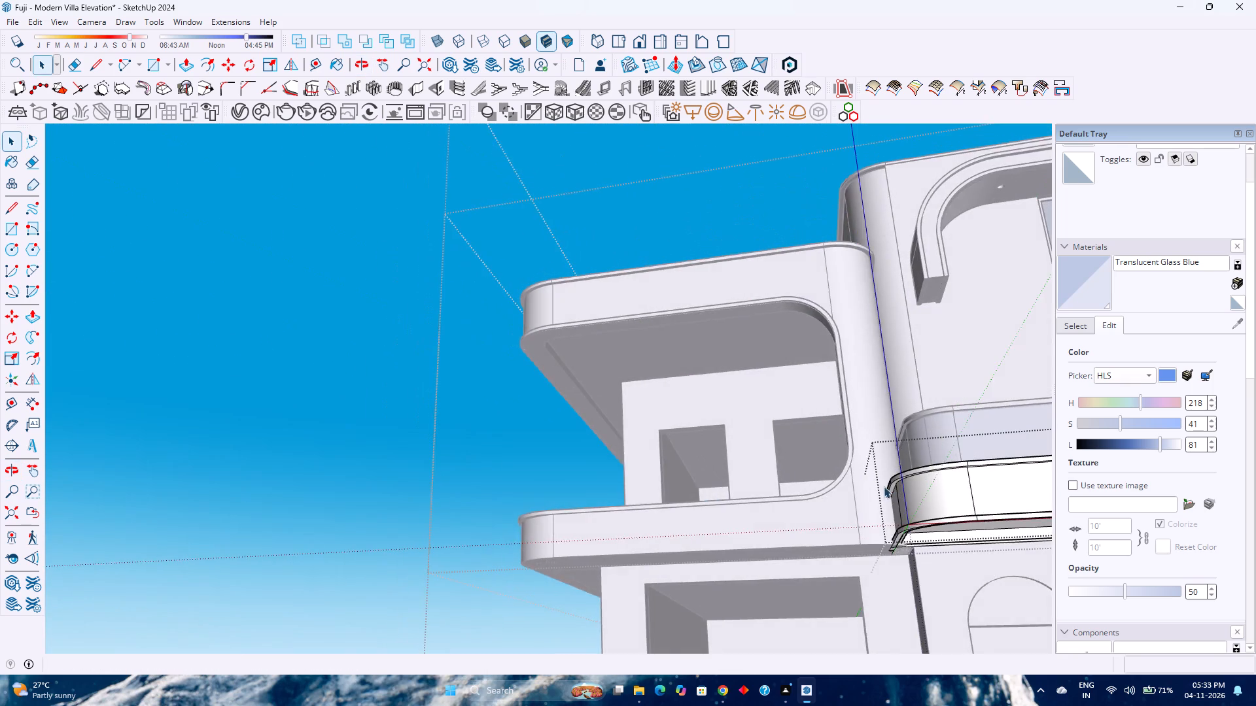
scroll(768, 476, "down", 2)
middle_click_drag(746, 467, 648, 452)
middle_click_drag(638, 452, 631, 453)
scroll(620, 454, "down", 3)
middle_click(614, 454)
middle_click_drag(616, 461, 655, 515)
middle_click(655, 515)
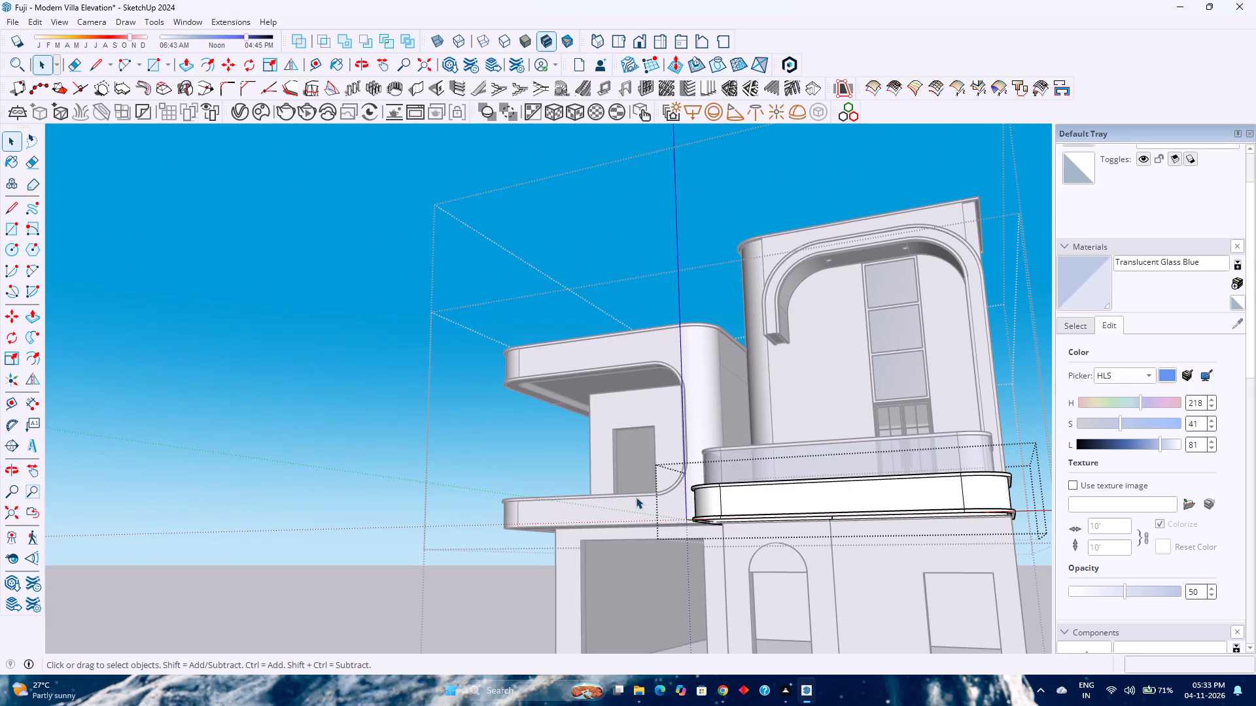
key("Escape")
Scale the balcony band group lengthwise to about 0.99, pulling in its end beside the neighbouring curved-frame volume.
left_click(761, 499)
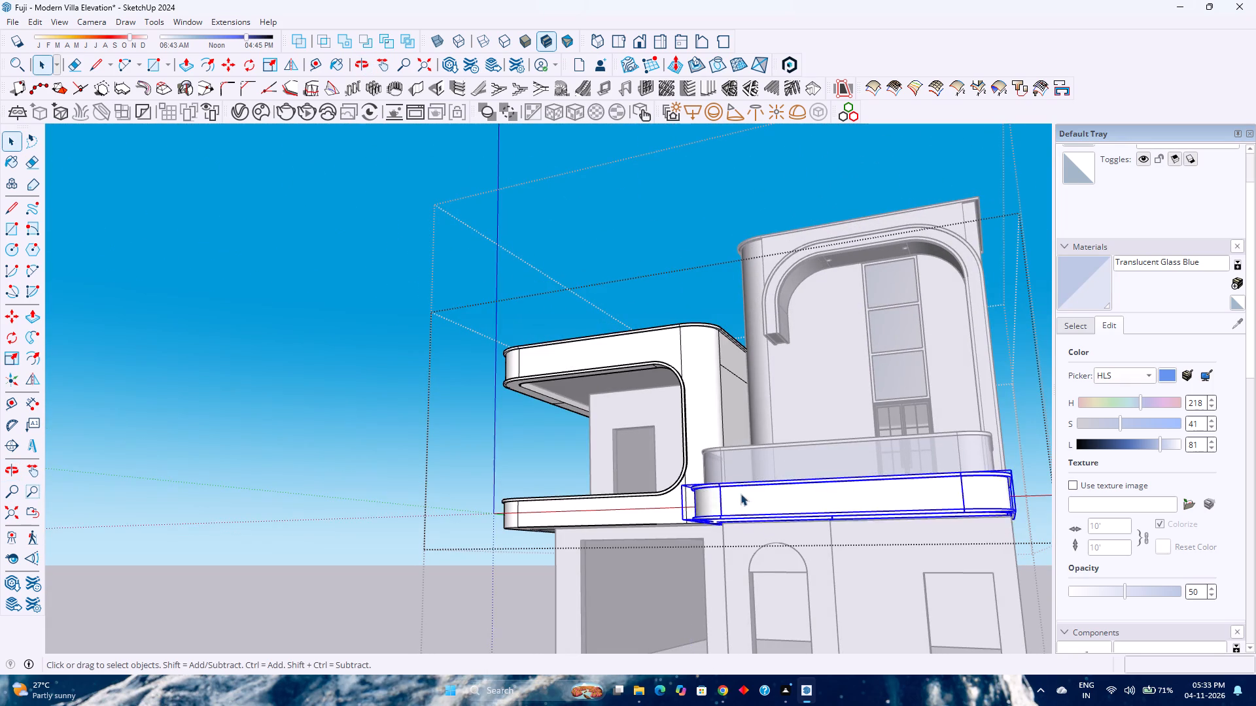
middle_click_drag(741, 494, 761, 529)
middle_click_drag(768, 539, 827, 617)
scroll(820, 605, "up", 3)
middle_click_drag(806, 597, 703, 541, "shift")
middle_click_drag(672, 534, 774, 584)
middle_click_drag(779, 585, 789, 585)
middle_click(789, 585)
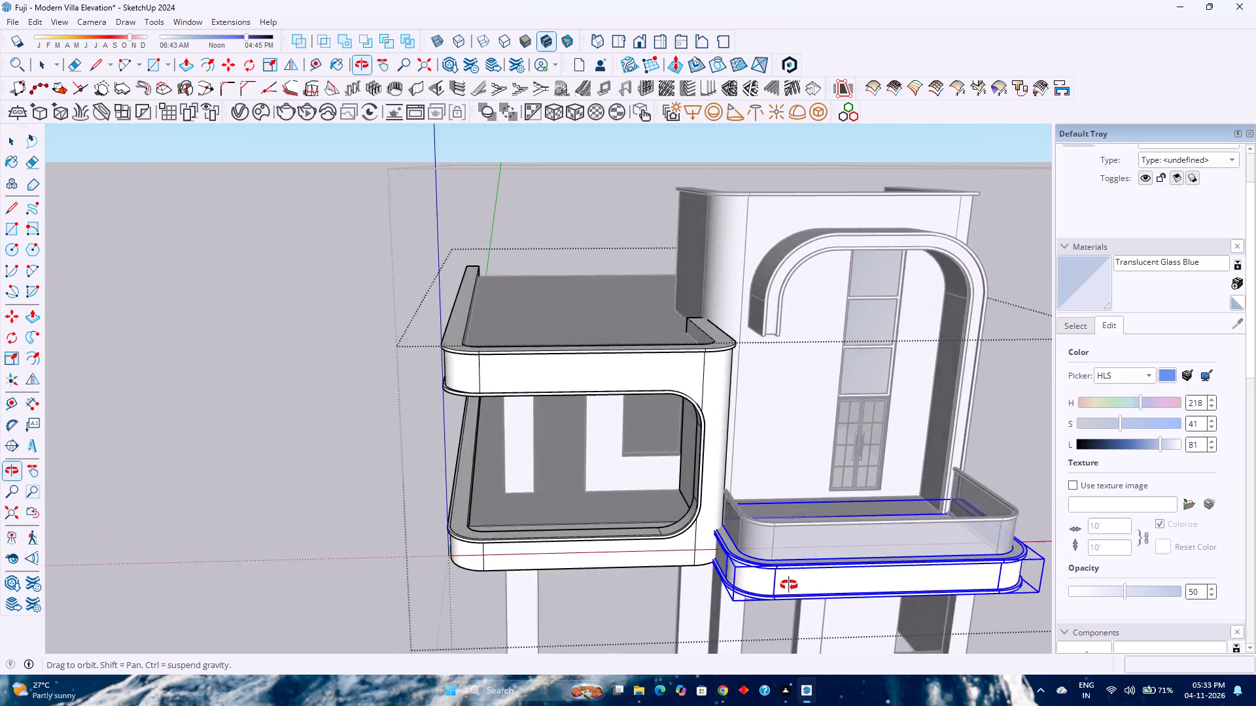
middle_click(789, 585)
middle_click(790, 585)
scroll(727, 563, "up", 3)
middle_click_drag(481, 481, 508, 517, "shift")
middle_click_drag(513, 524, 539, 585, "shift")
middle_click(540, 585, "shift")
scroll(428, 440, "up", 4)
middle_click_drag(428, 419, 459, 445)
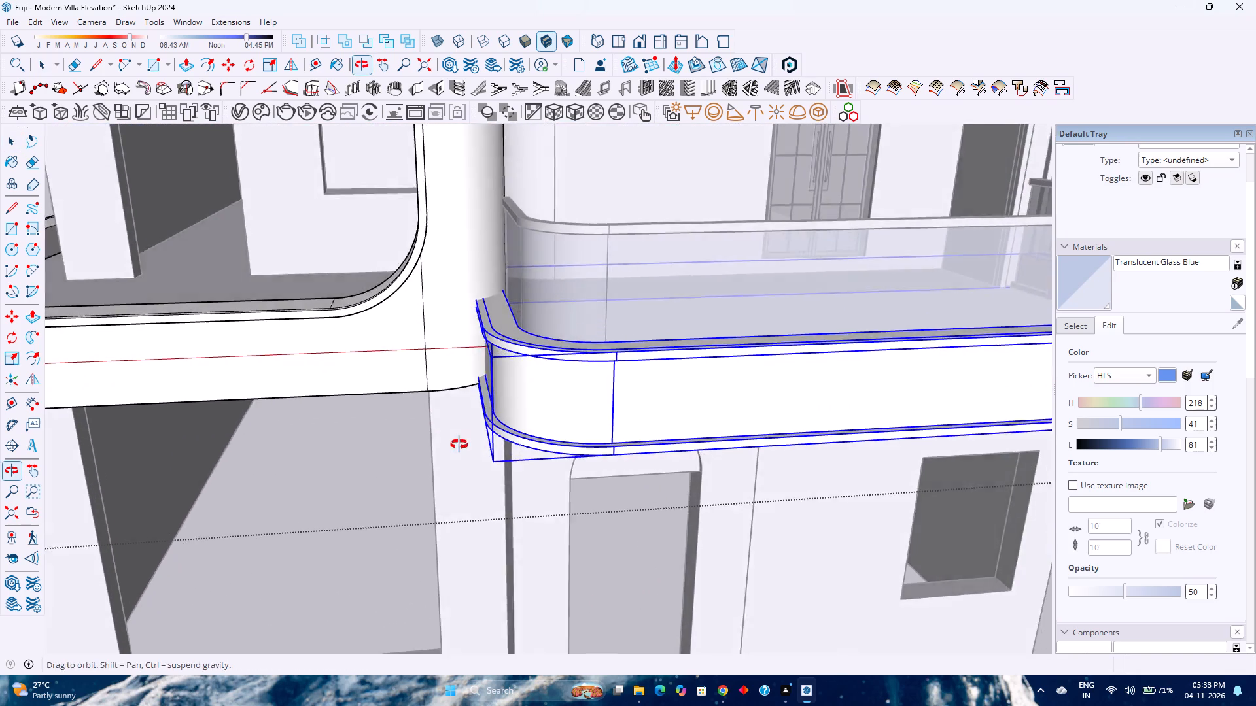
middle_click_drag(459, 445, 476, 474)
middle_click(476, 474)
key("s")
scroll(451, 386, "up", 2)
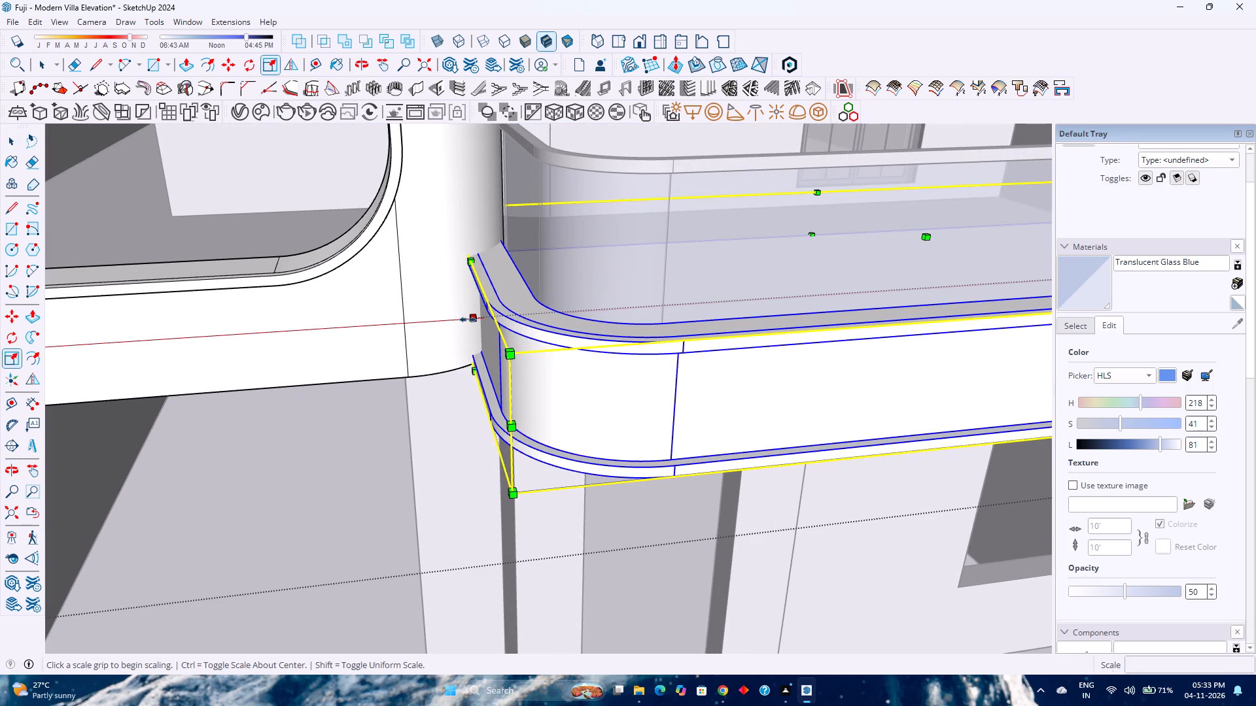
left_click(469, 319)
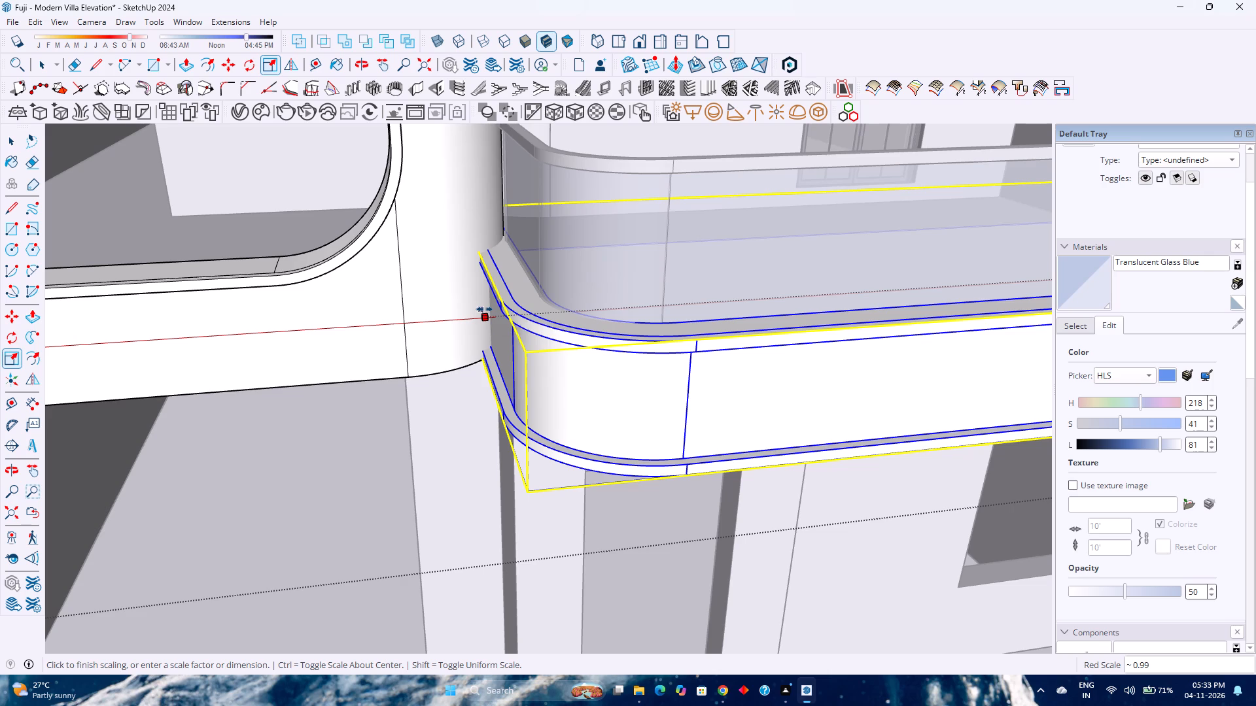
left_click(484, 309)
Examine from below how the balcony band's end meets the neighbouring curved-frame volume and the arched door bay.
middle_click_drag(489, 354, 561, 214)
middle_click(562, 213)
scroll(574, 215, "down", 4)
middle_click_drag(516, 352, 525, 288)
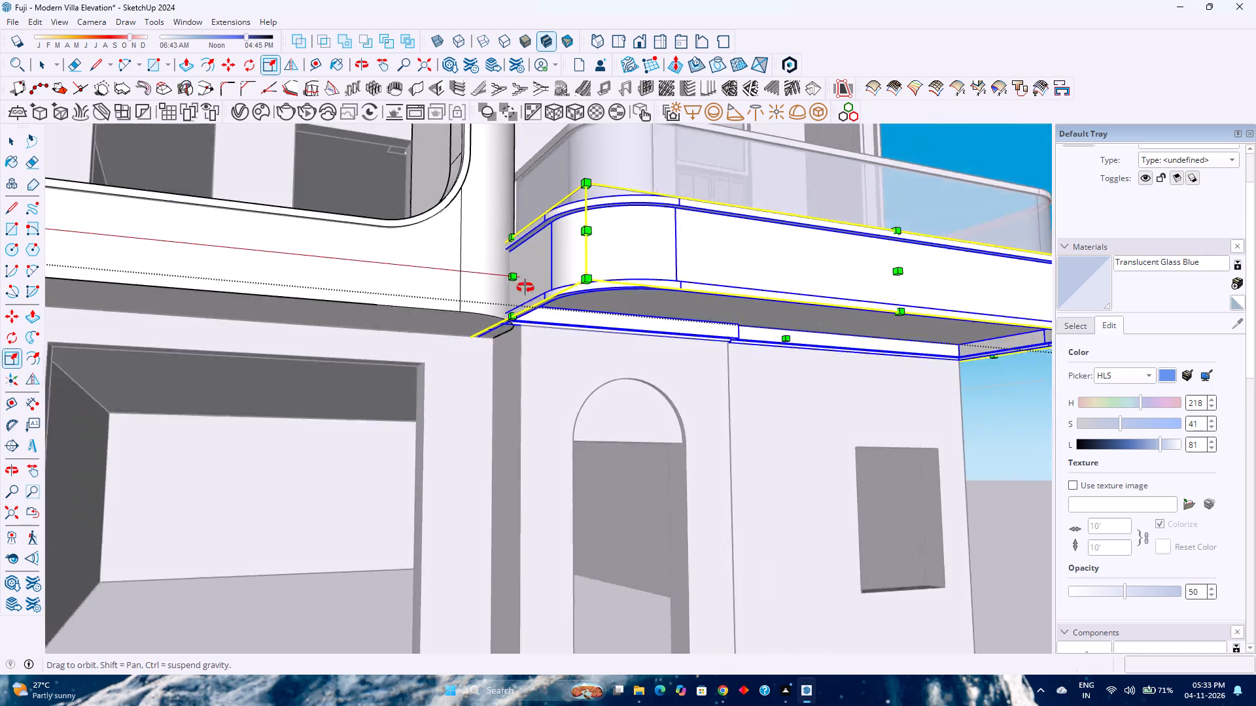
middle_click_drag(525, 288, 544, 248)
scroll(553, 287, "up", 3)
middle_click_drag(551, 285, 359, 291)
scroll(460, 286, "down", 3)
middle_click_drag(466, 283, 500, 341)
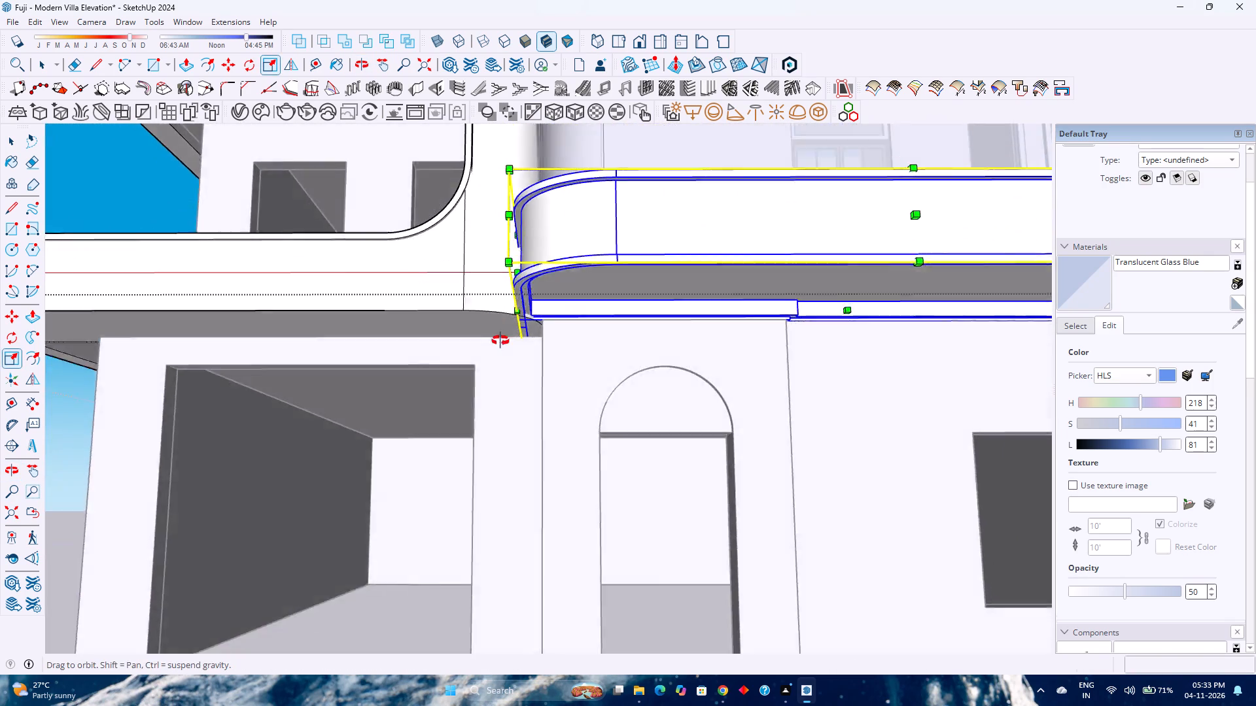
middle_click_drag(500, 341, 567, 306)
middle_click(568, 305)
scroll(536, 316, "up", 10)
middle_click(513, 331)
middle_click_drag(513, 331, 606, 251)
middle_click(606, 251)
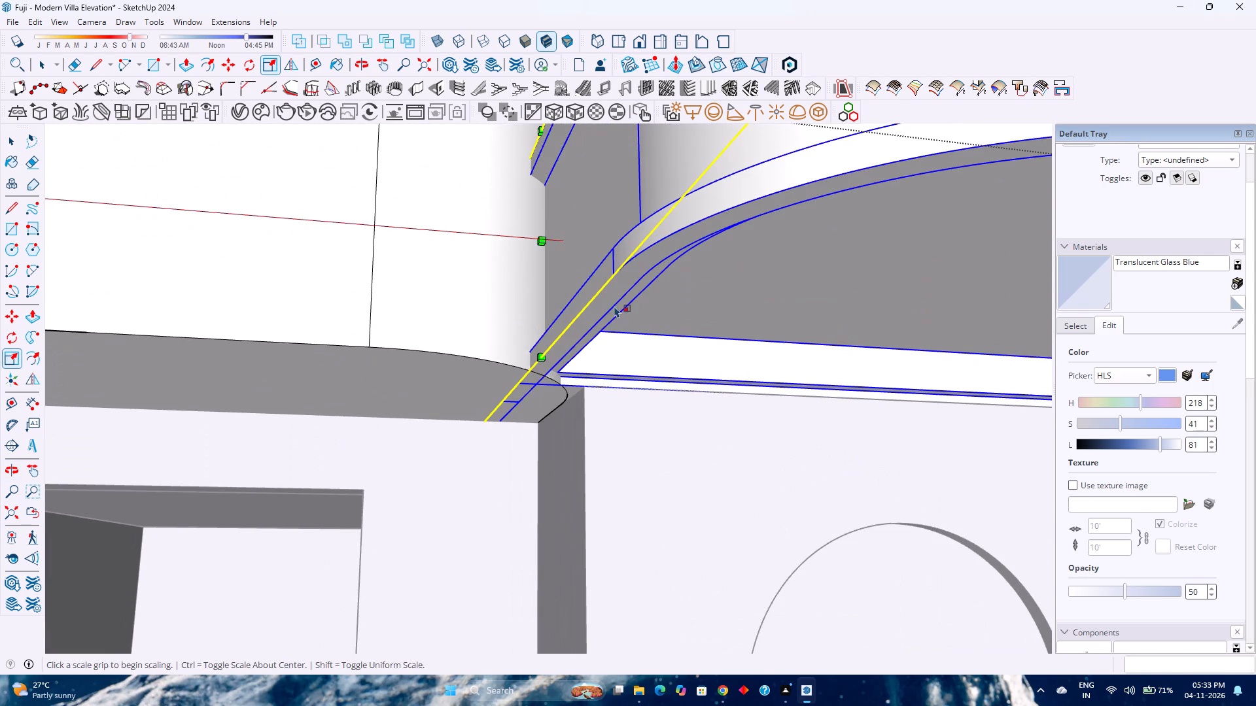
scroll(614, 306, "down", 4)
key("space")
key("Escape")
scroll(576, 340, "up", 4)
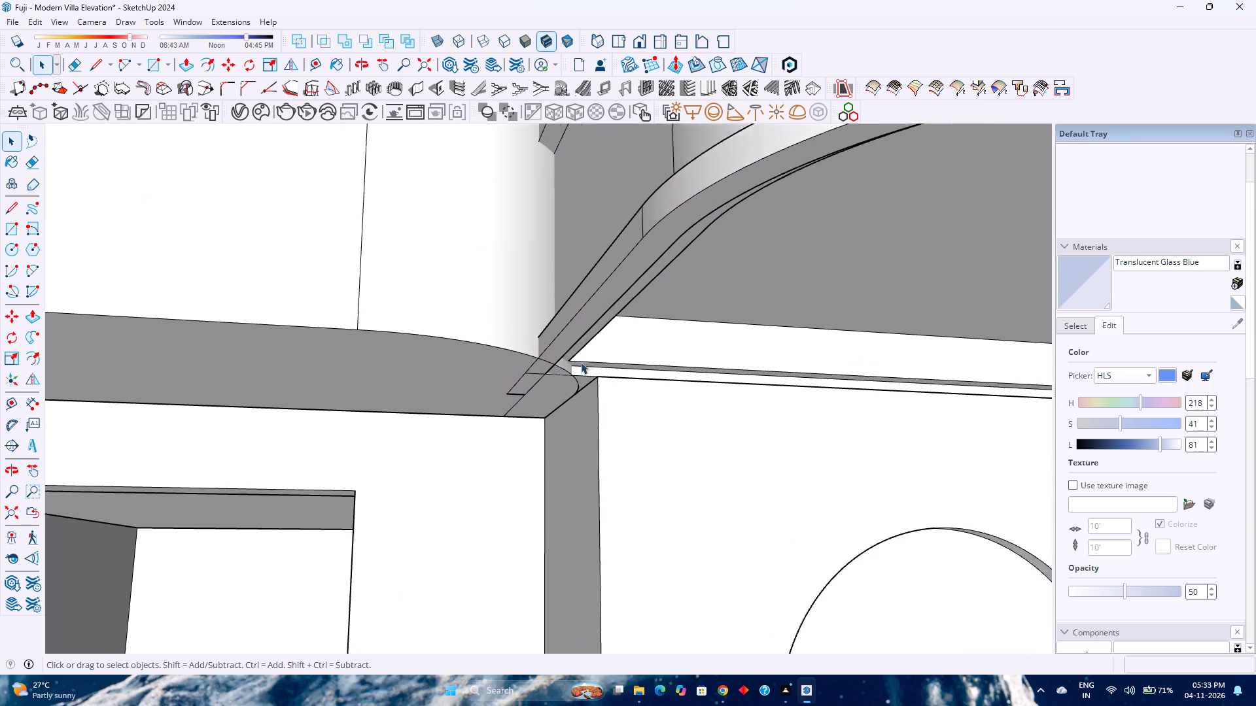
scroll(581, 362, "up", 1)
middle_click_drag(570, 381, 568, 372)
middle_click_drag(568, 368, 575, 352)
middle_click_drag(575, 352, 589, 324)
middle_click_drag(589, 324, 602, 405)
middle_click(602, 405)
middle_click(602, 405)
Scale the glass railing's geometry lengthwise to about 0.99, pulling in its end beside the curved-frame volume.
scroll(598, 385, "down", 6)
middle_click_drag(584, 330, 580, 340)
middle_click_drag(580, 340, 544, 422)
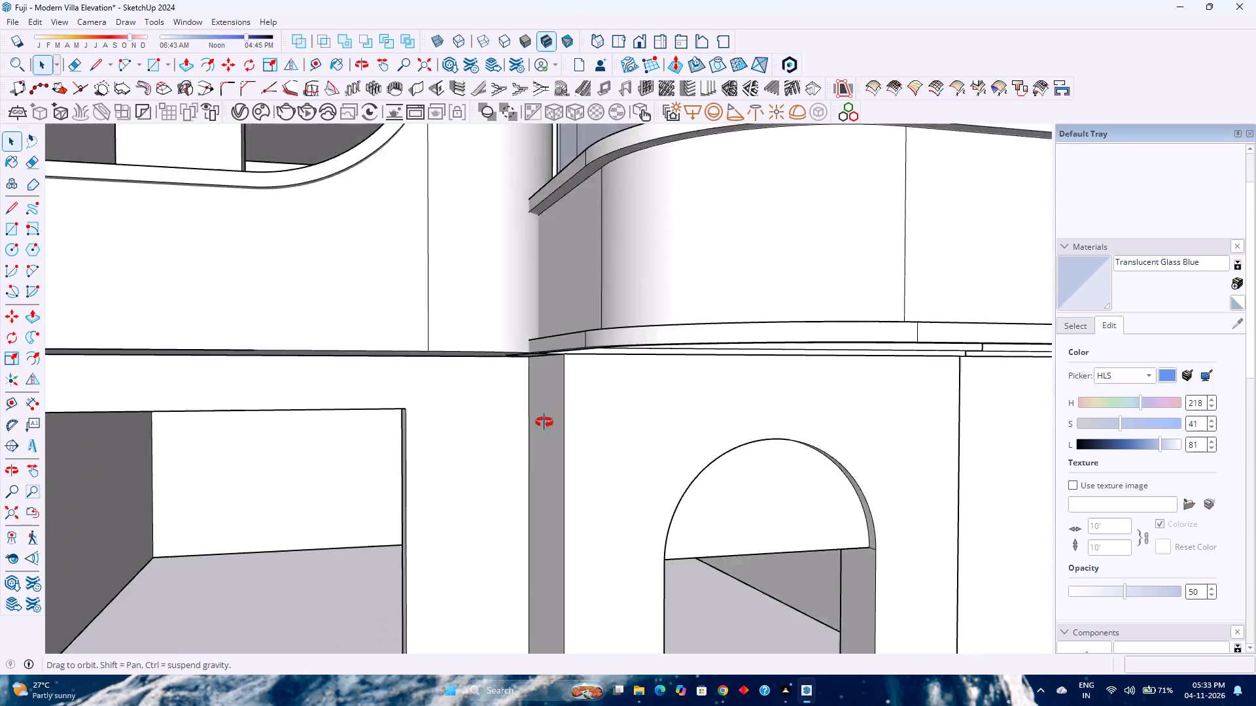
middle_click_drag(544, 422, 514, 499)
middle_click(513, 503)
scroll(500, 452, "down", 3)
middle_click_drag(569, 354, 420, 546)
middle_click(418, 546)
scroll(432, 476, "down", 4)
middle_click_drag(497, 395, 447, 520, "shift")
triple_click(485, 446)
scroll(483, 450, "down", 2)
middle_click_drag(471, 468, 471, 459, "shift")
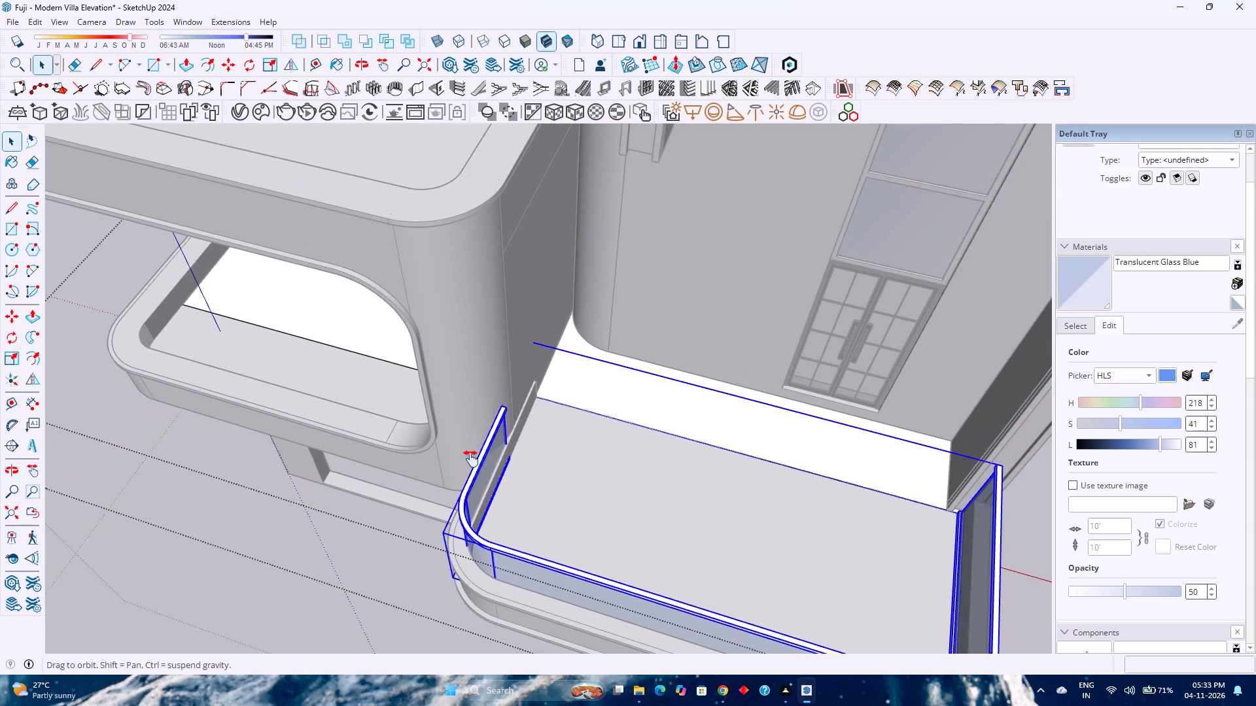
middle_click_drag(471, 459, 474, 414, "shift")
middle_click_drag(457, 427, 582, 425)
middle_click(582, 425)
key("s")
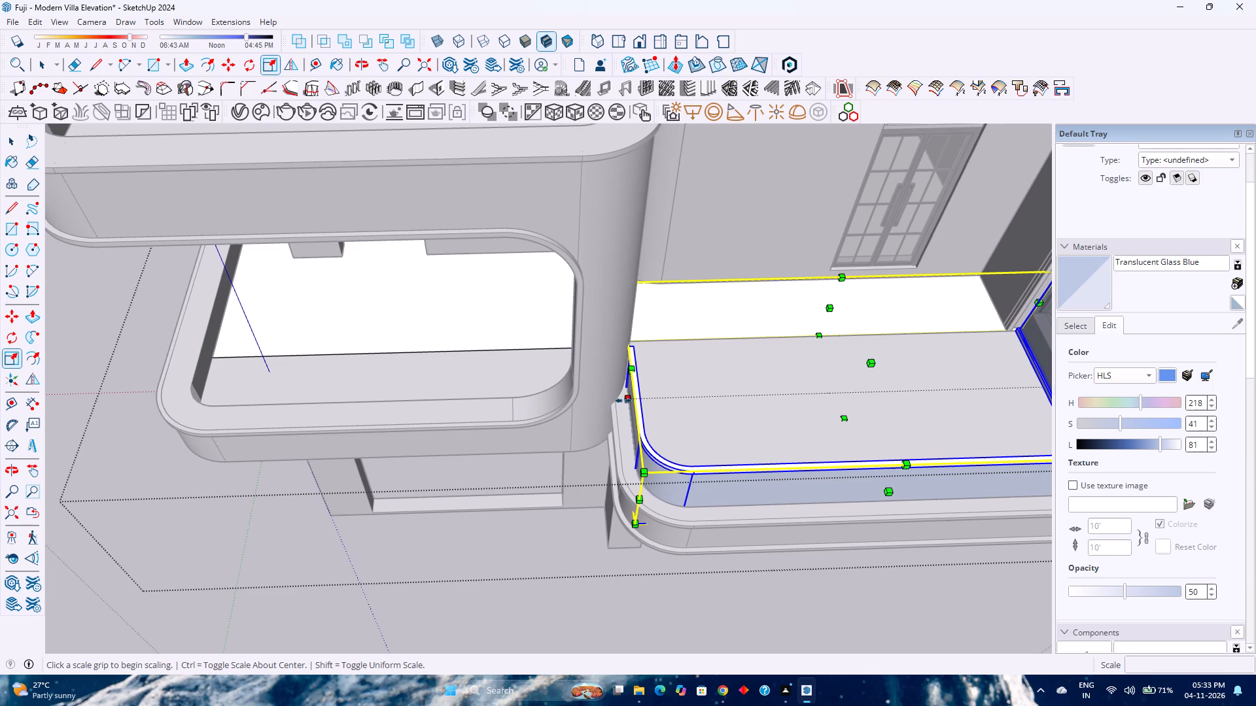
left_click(623, 400)
scroll(631, 440, "up", 5)
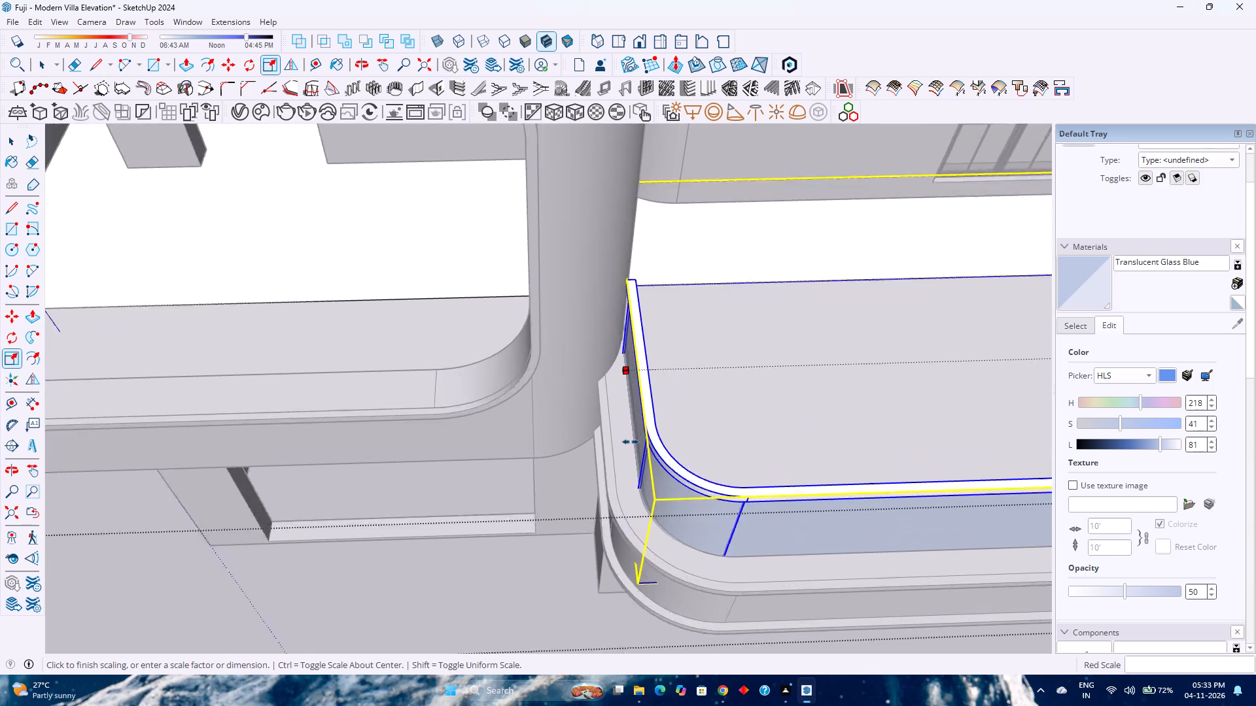
scroll(631, 442, "up", 9)
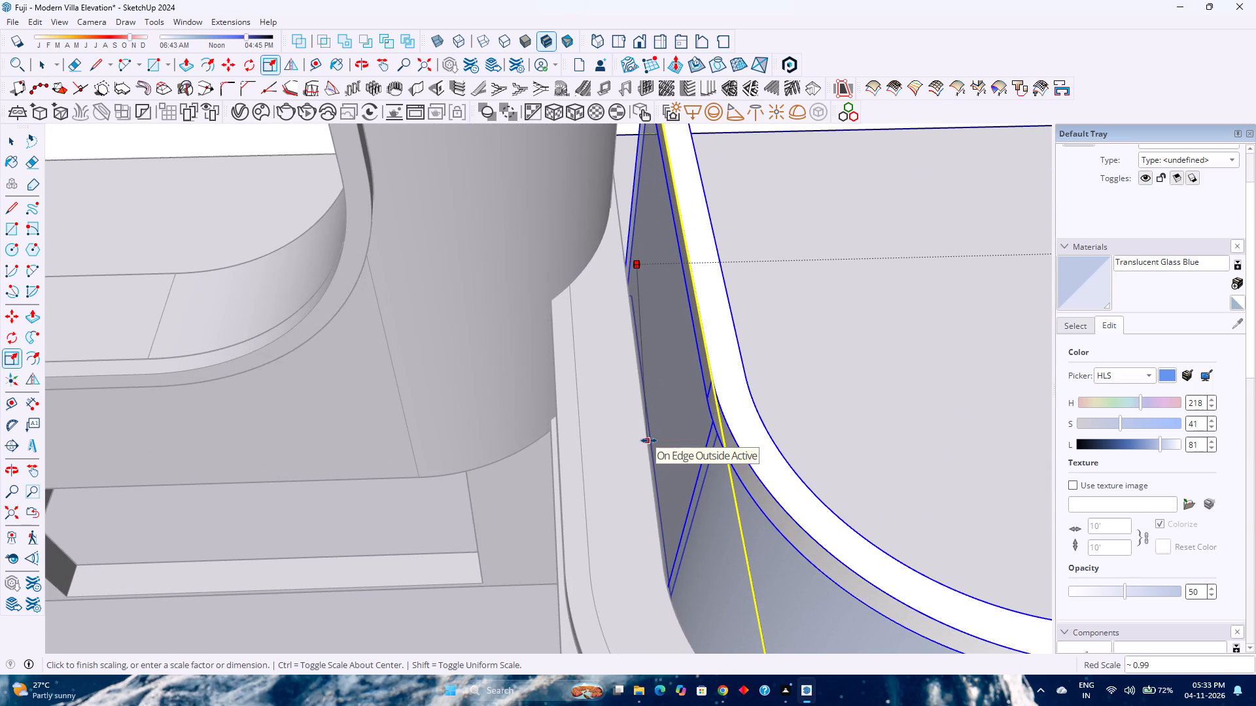
scroll(652, 440, "down", 1)
middle_click(652, 440)
middle_click(652, 440)
middle_click_drag(638, 439, 581, 426)
middle_click_drag(580, 427, 573, 429)
middle_click(573, 429)
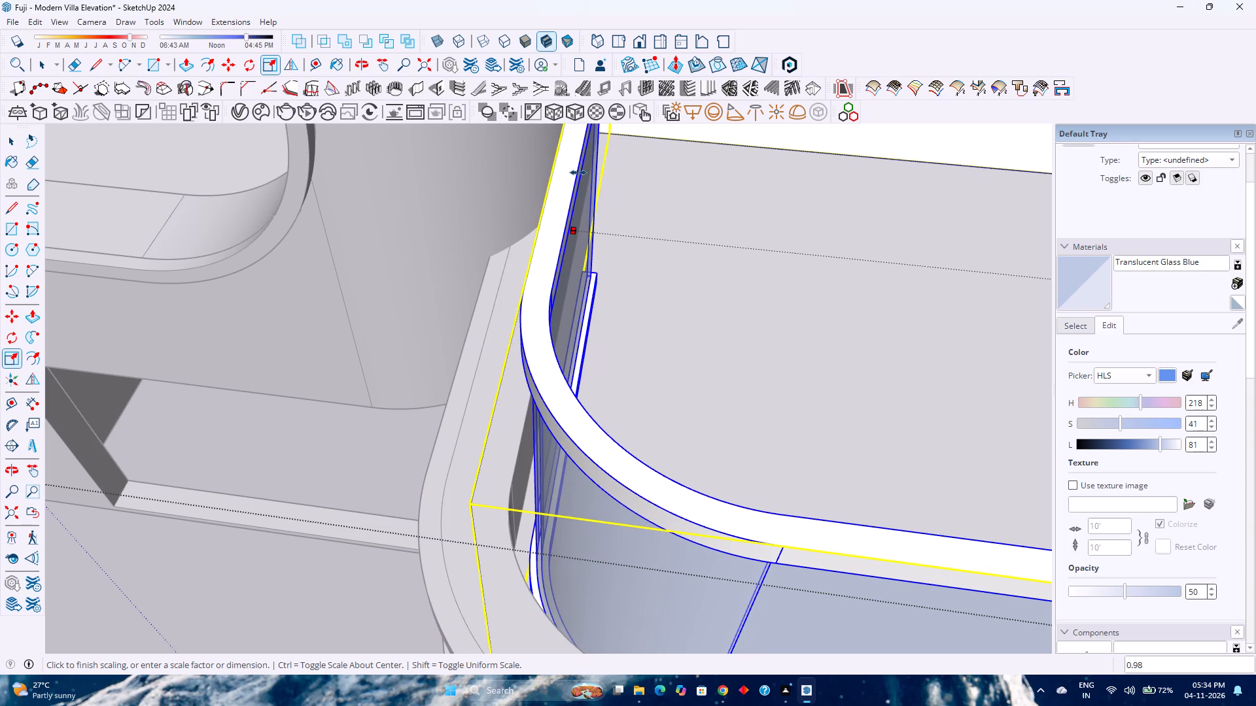
middle_click(578, 173, "shift")
middle_click_drag(576, 178, 529, 369, "shift")
middle_click(529, 371, "shift")
middle_click(573, 335)
middle_click_drag(573, 335, 364, 470)
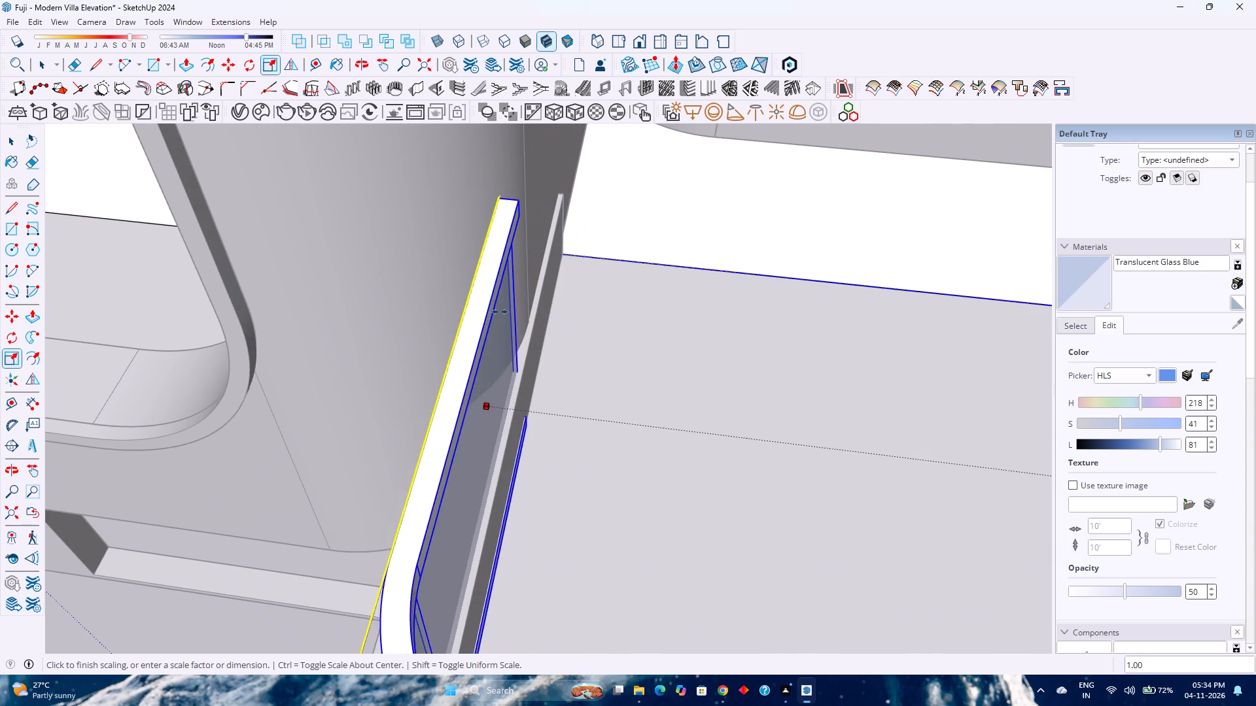
scroll(529, 312, "down", 3)
middle_click_drag(531, 311, 479, 364)
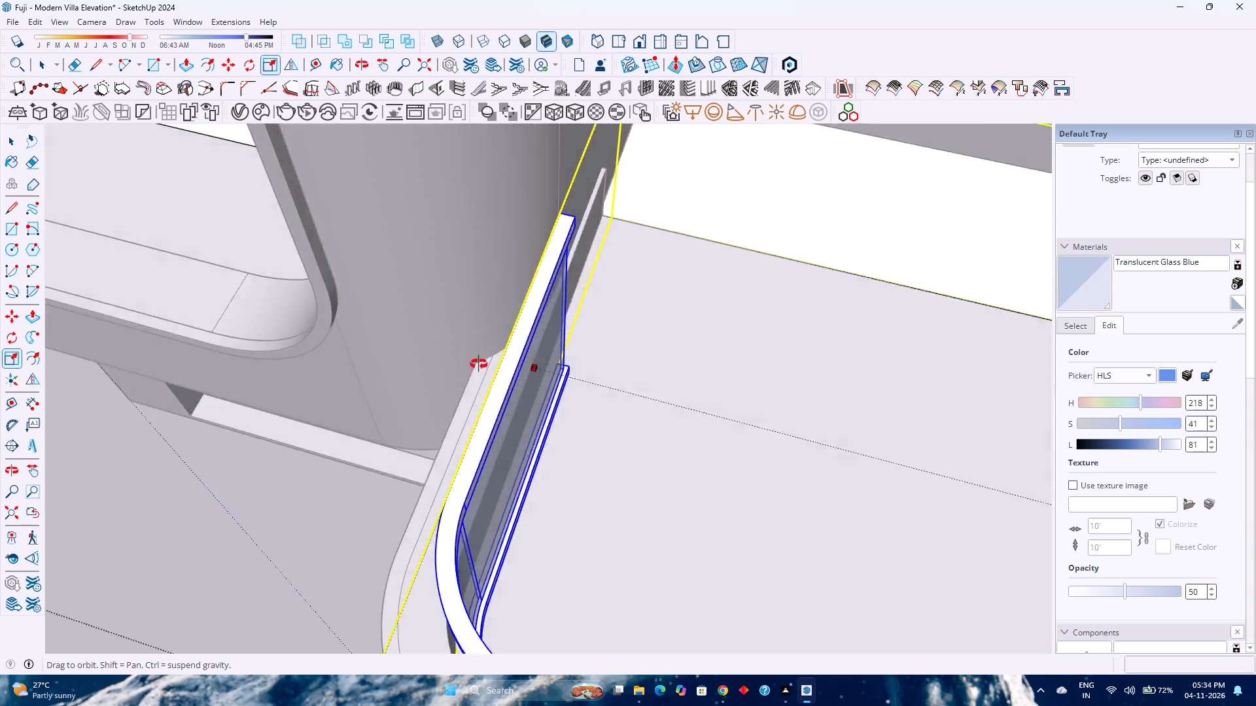
middle_click_drag(479, 364, 161, 443)
middle_click(161, 443)
left_click(771, 313)
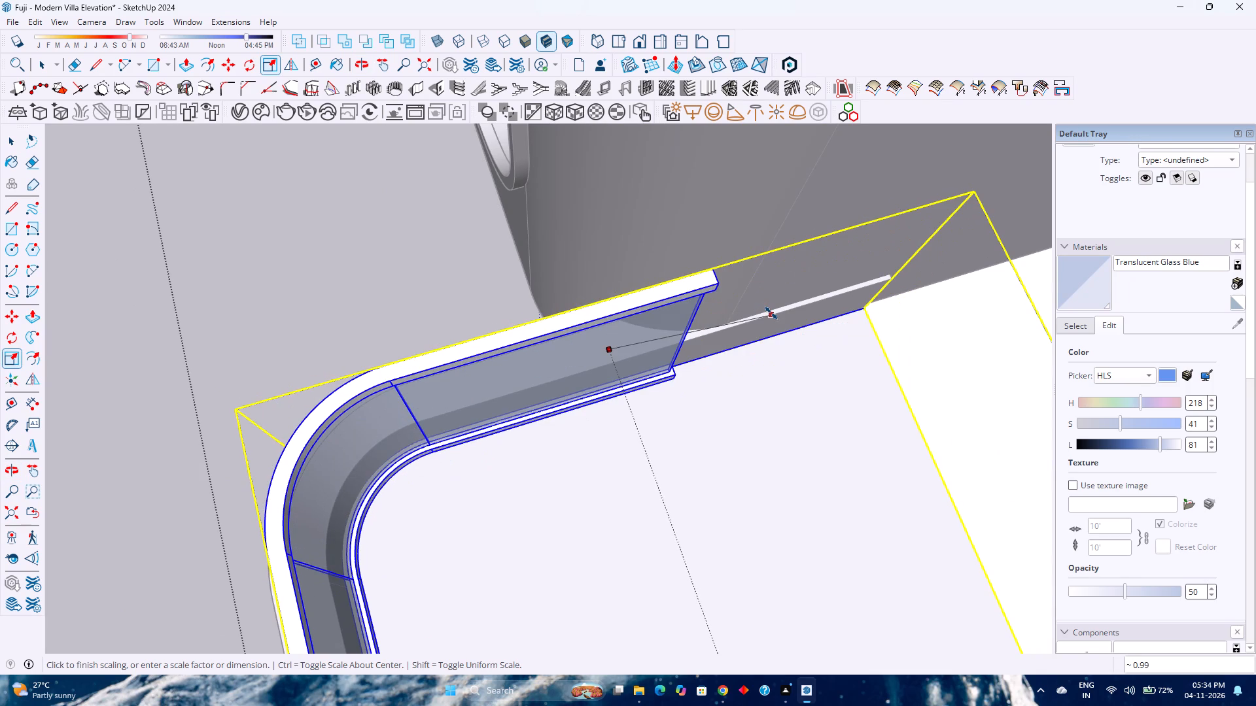
middle_click_drag(480, 378, 794, 375)
middle_click_drag(845, 365, 873, 356)
scroll(631, 333, "down", 5)
middle_click_drag(410, 378, 778, 290)
middle_click(781, 289)
middle_click_drag(698, 294, 654, 354, "shift")
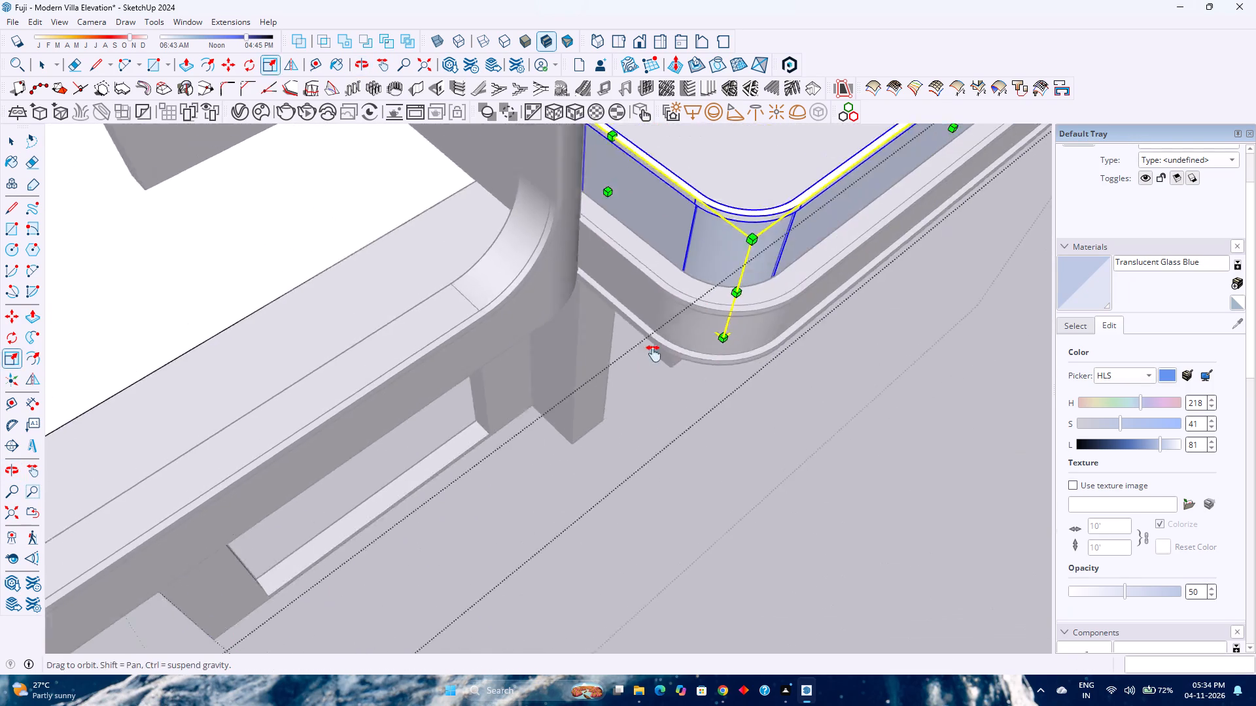
middle_click_drag(654, 354, 509, 513, "shift")
middle_click(509, 513, "shift")
key("space")
key("Escape")
Save the villa model.
scroll(481, 433, "down", 6)
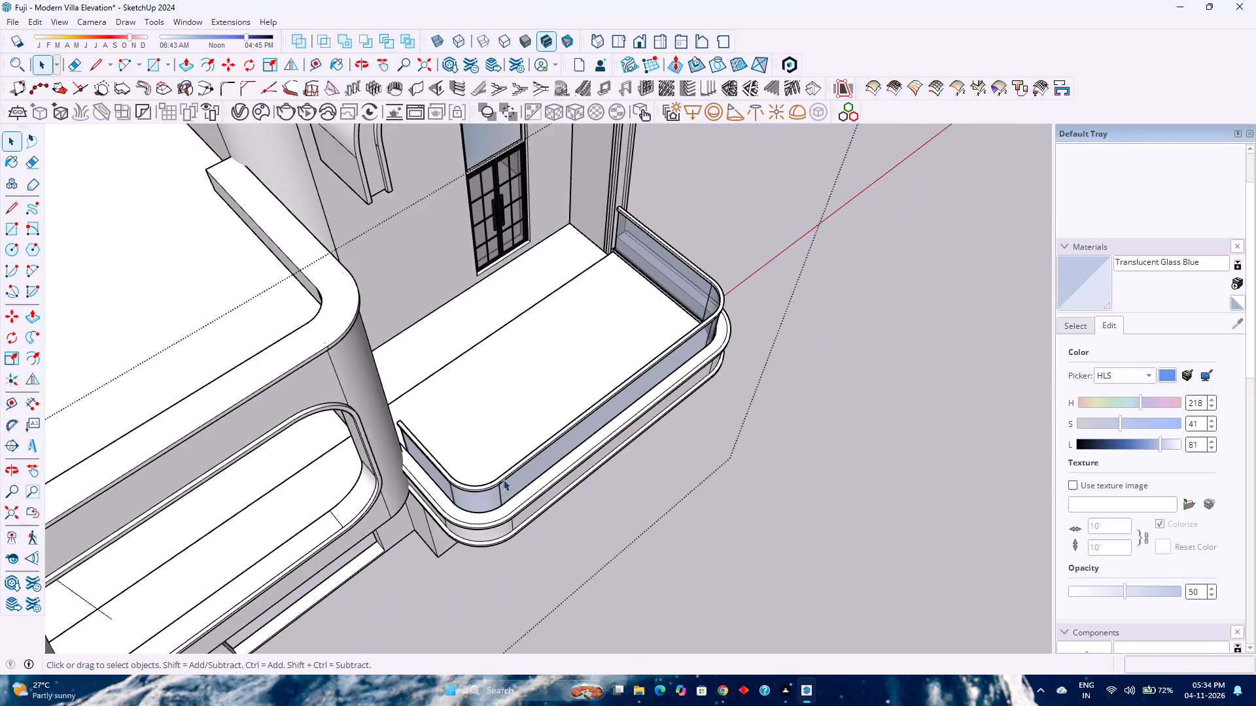
middle_click_drag(503, 480, 373, 362)
middle_click(371, 360)
scroll(366, 356, "up", 1)
scroll(368, 353, "down", 3)
middle_click_drag(424, 392, 552, 481, "shift")
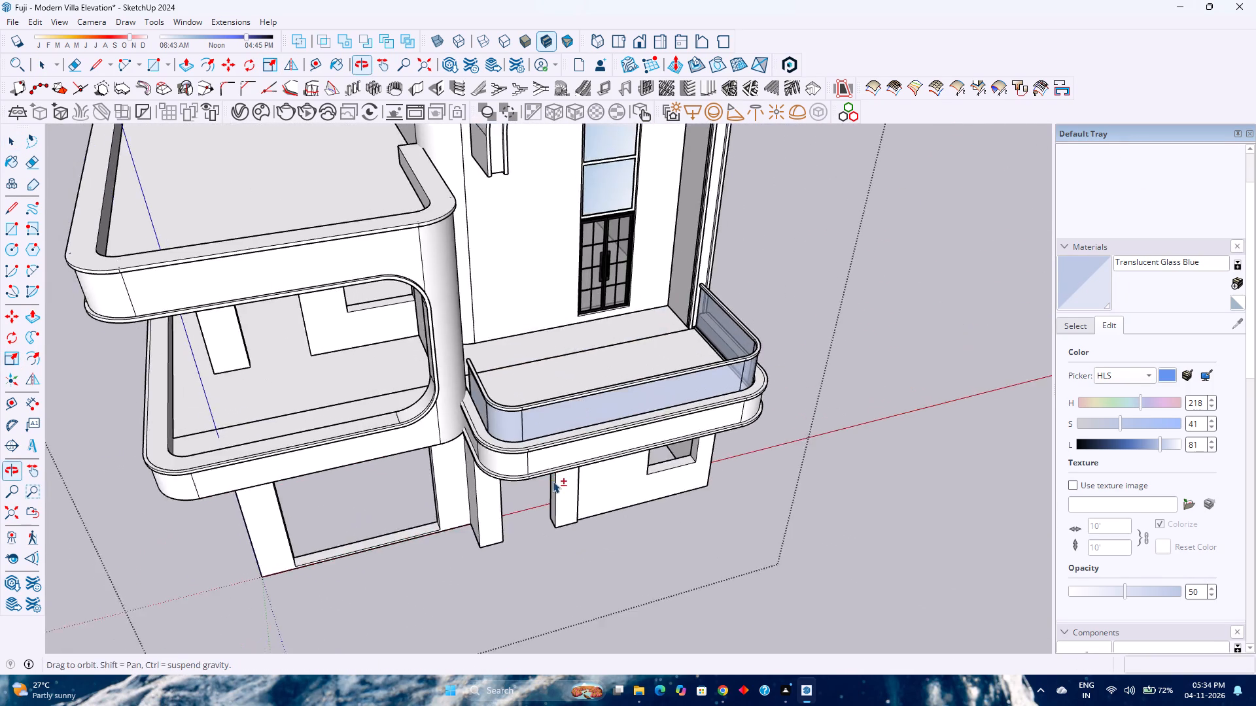
middle_click_drag(557, 482, 447, 380)
middle_click(443, 376)
scroll(428, 351, "down", 2, "shift")
middle_click_drag(434, 366, 616, 550, "shift")
middle_click(616, 551, "shift")
middle_click_drag(570, 513, 460, 427)
middle_click(455, 422)
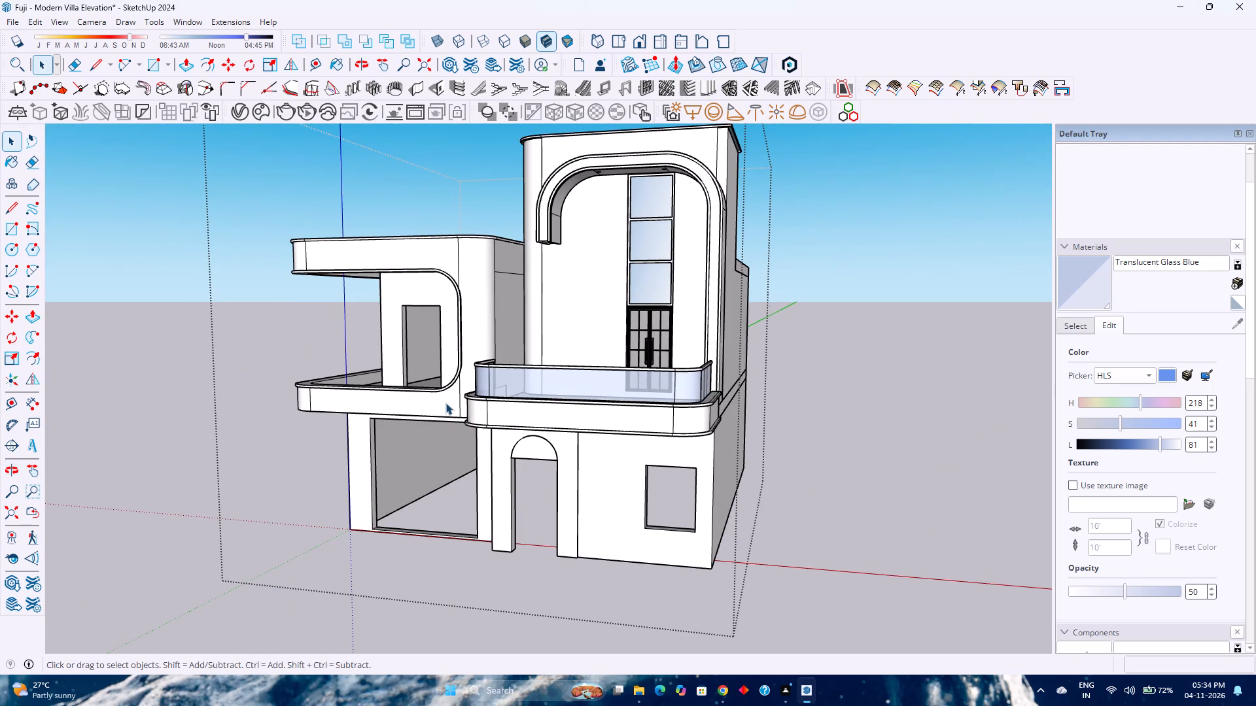
key("ctrl+s")
Examine the balcony's stepped underside at the corner between the arched door bay and the neighbouring curved-frame volume.
middle_click_drag(450, 444, 540, 342)
middle_click(540, 342)
middle_click_drag(540, 342, 547, 338)
scroll(561, 337, "down", 2)
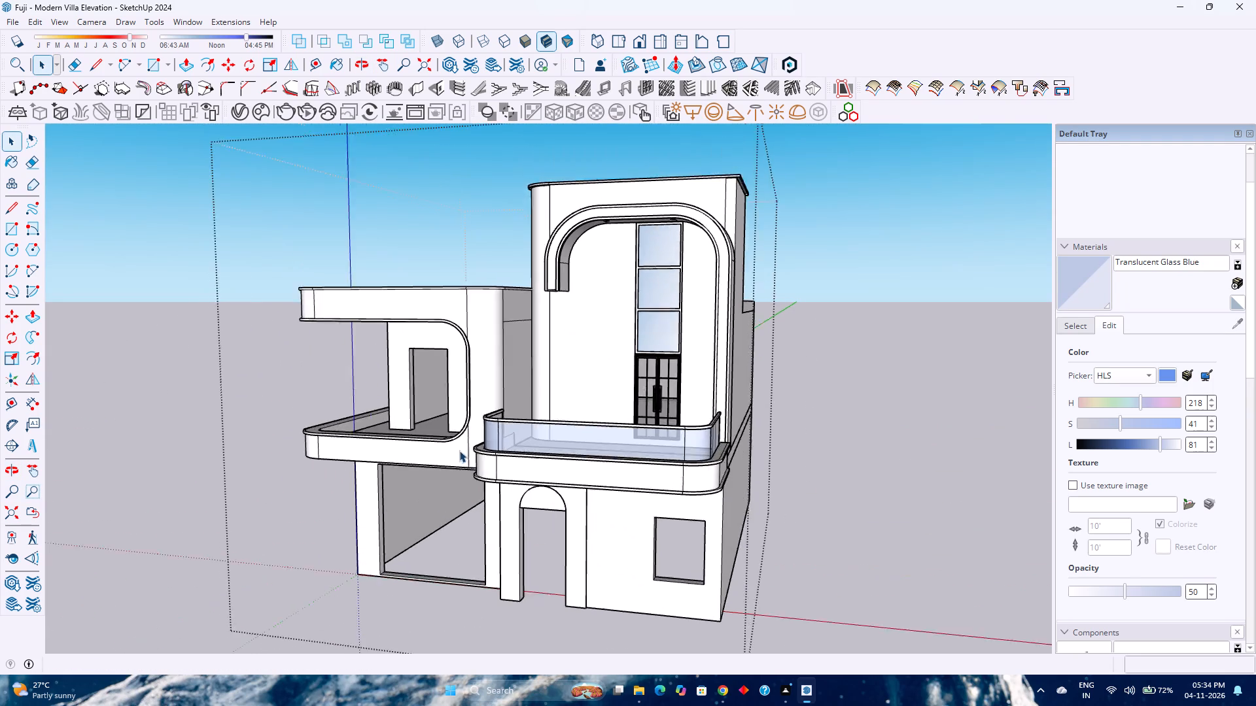
scroll(460, 447, "down", 2)
middle_click_drag(461, 445, 554, 348)
middle_click(564, 341)
scroll(625, 402, "up", 5)
middle_click_drag(512, 421, 540, 345)
middle_click(544, 341)
scroll(615, 316, "up", 1)
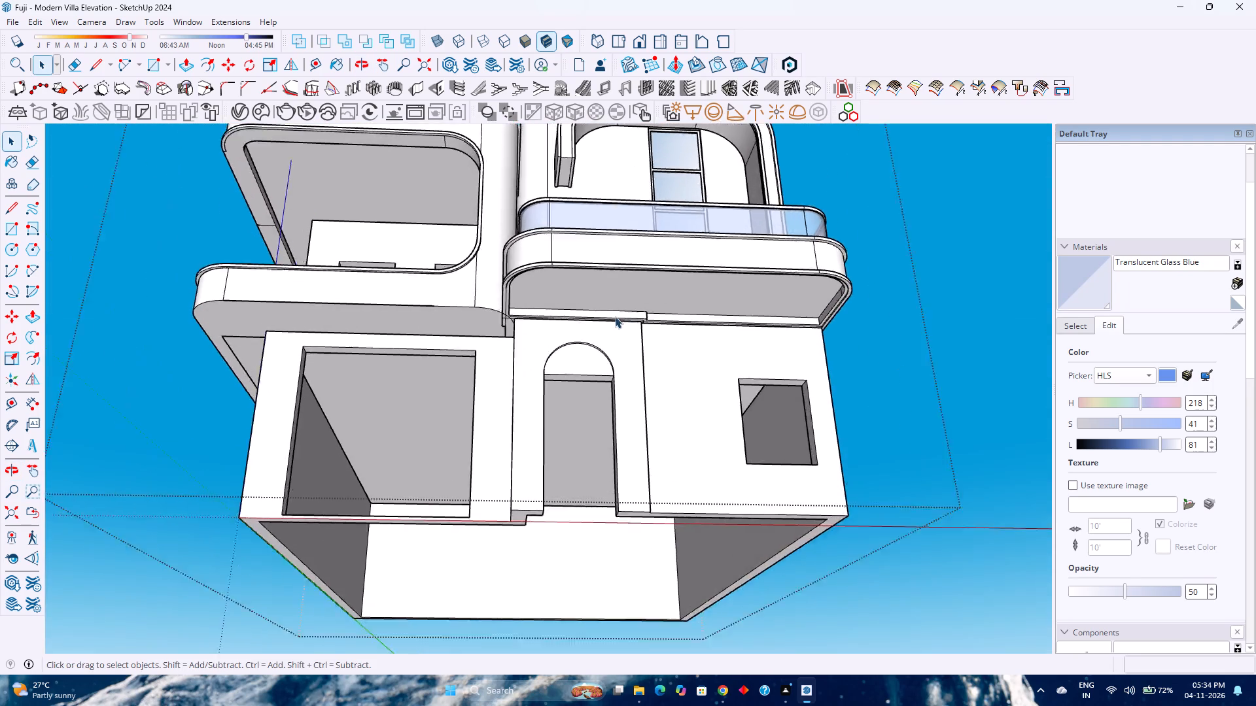
scroll(615, 316, "up", 9)
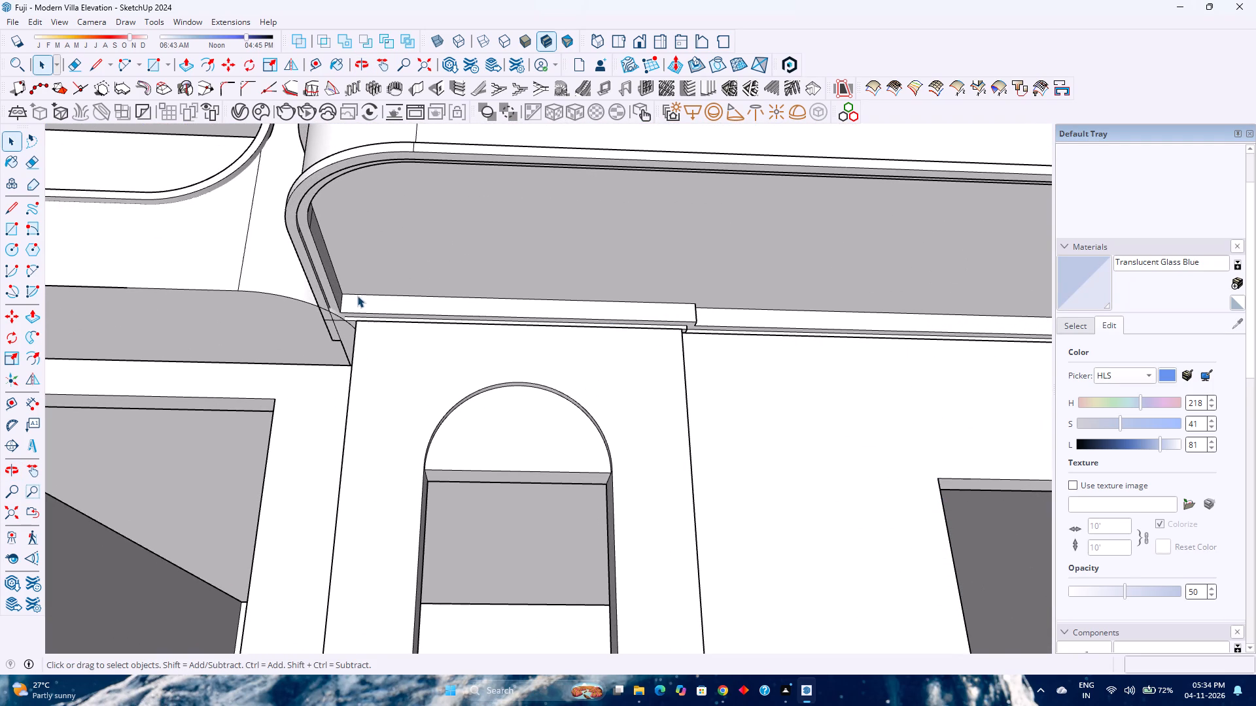
scroll(358, 299, "down", 3)
scroll(358, 299, "up", 2)
scroll(359, 298, "down", 4)
scroll(359, 298, "up", 3)
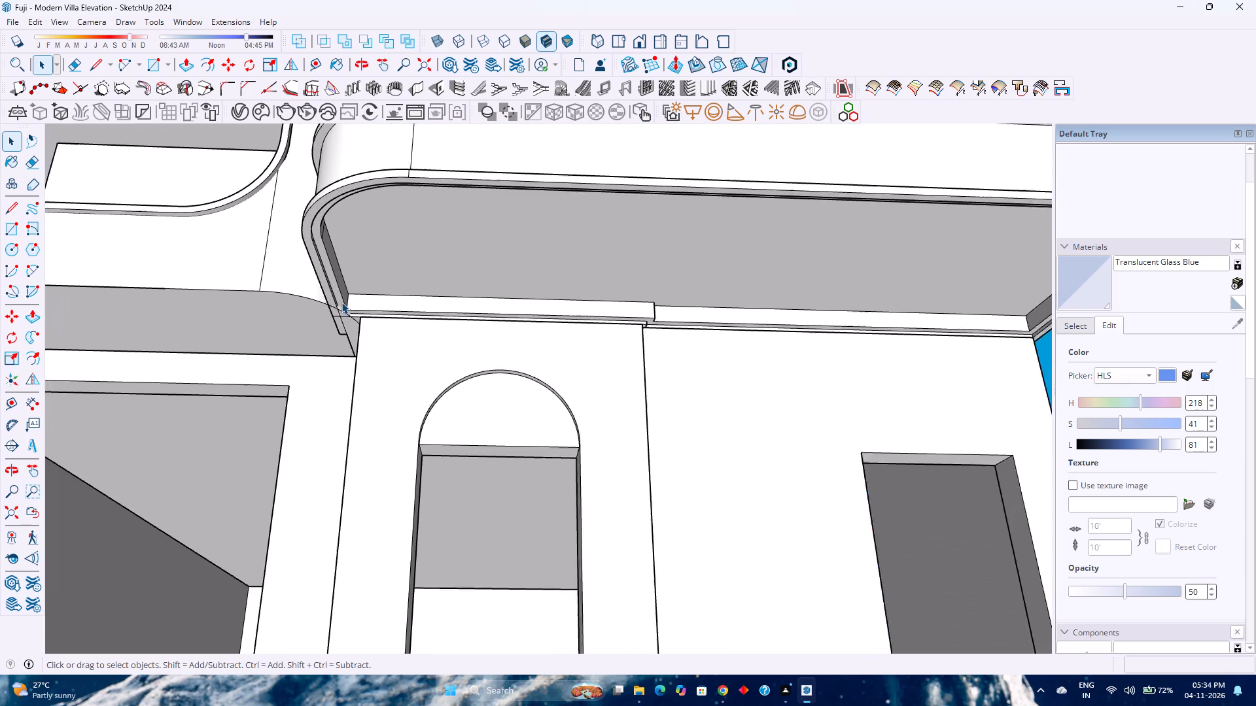
scroll(341, 302, "up", 1)
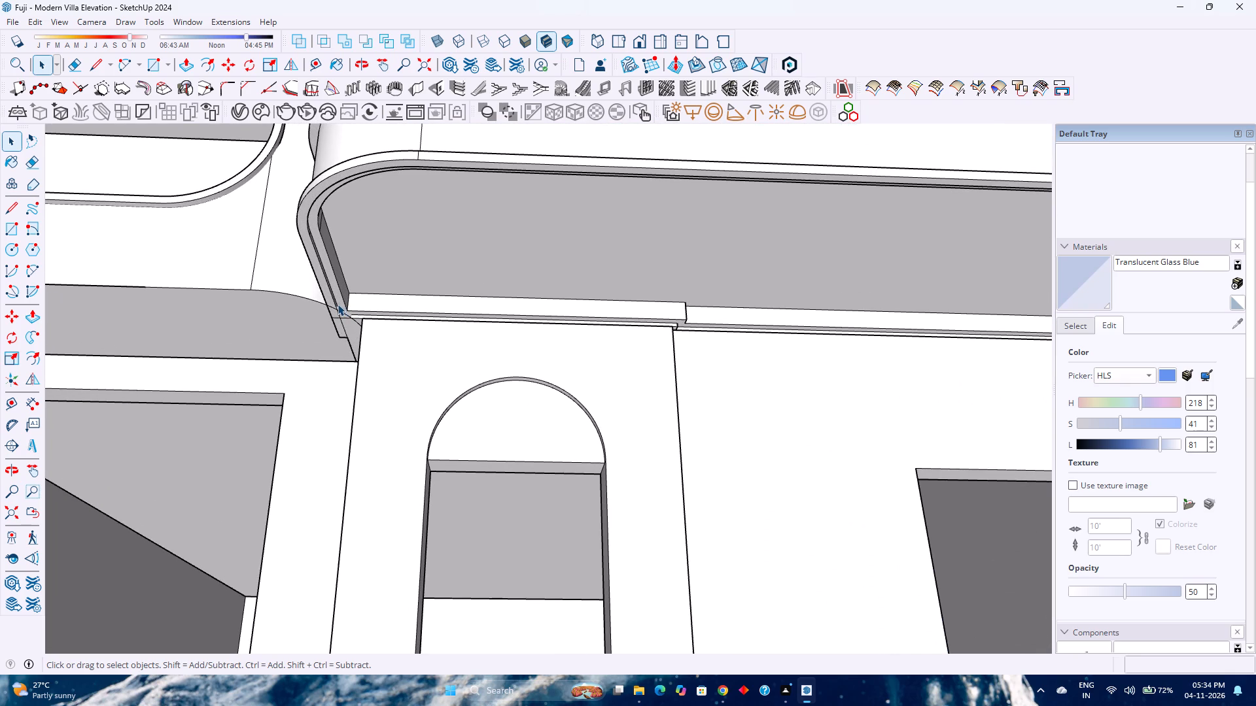
scroll(338, 304, "down", 3)
scroll(338, 304, "up", 3)
scroll(338, 304, "down", 4)
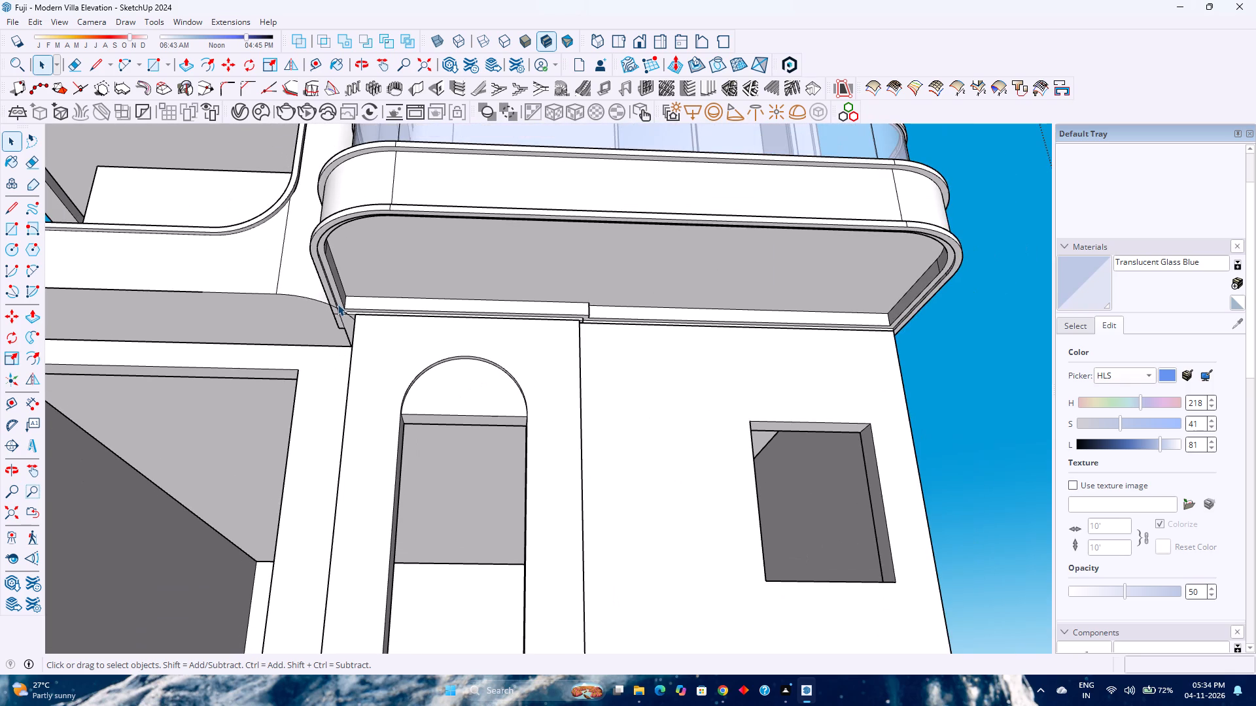
scroll(338, 304, "up", 3)
scroll(338, 304, "down", 3)
scroll(338, 304, "up", 3)
scroll(338, 304, "down", 1)
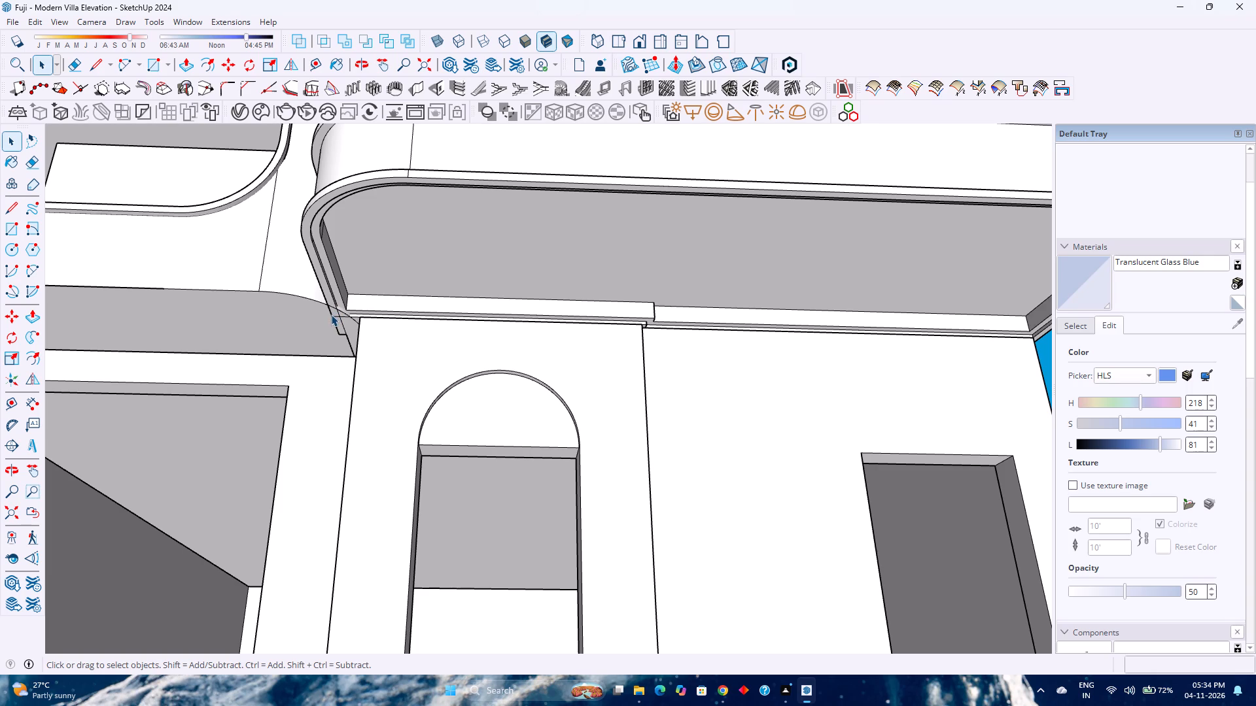
scroll(330, 314, "up", 2)
scroll(330, 314, "down", 5)
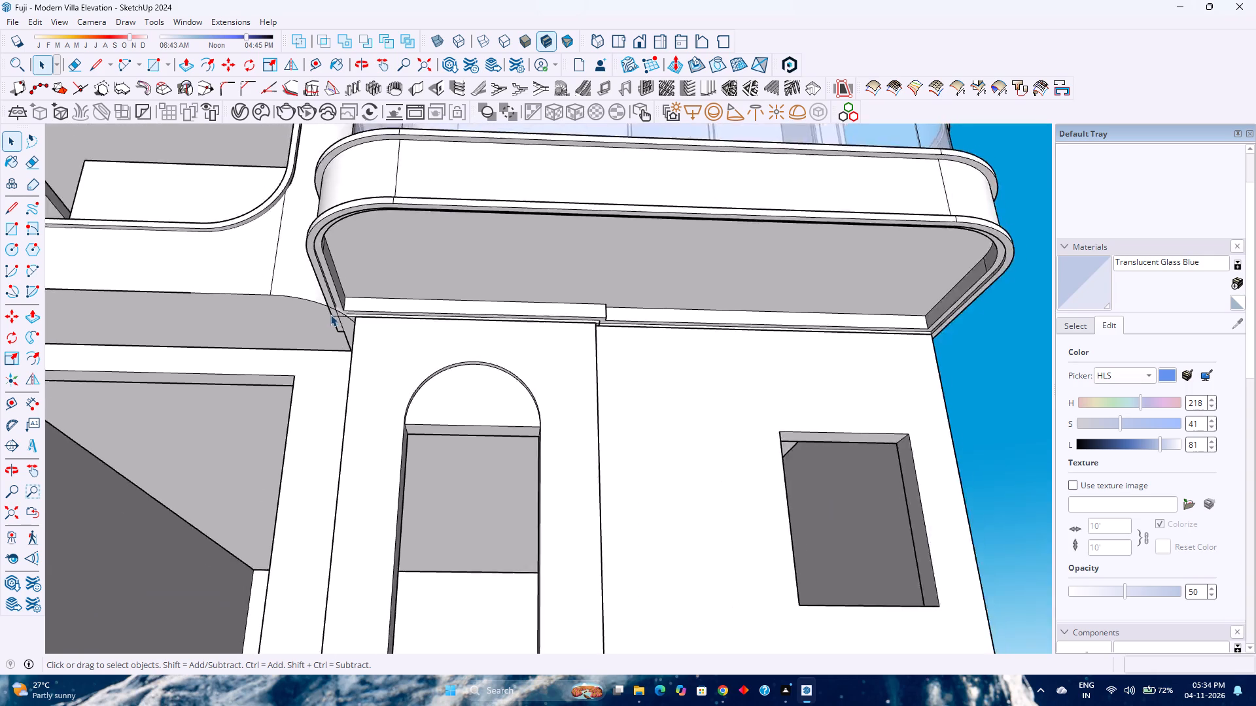
scroll(330, 314, "up", 3)
scroll(328, 314, "down", 1)
scroll(326, 314, "up", 1)
scroll(326, 314, "down", 8)
scroll(331, 295, "up", 1)
scroll(334, 293, "down", 4)
scroll(334, 293, "up", 1)
scroll(334, 293, "down", 7)
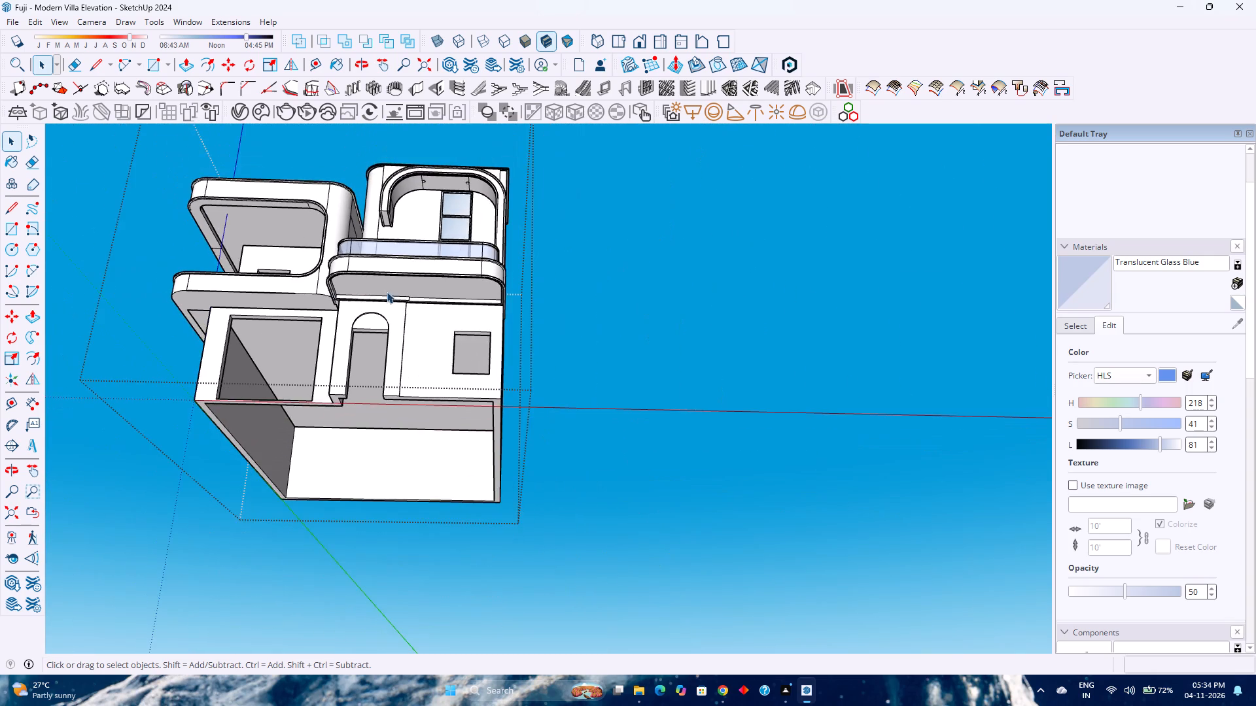
Examine the stepped notch under the balcony where the arched door bay meets the set-back window wall.
scroll(387, 292, "up", 11)
middle_click_drag(405, 296, 502, 265)
scroll(292, 316, "up", 6)
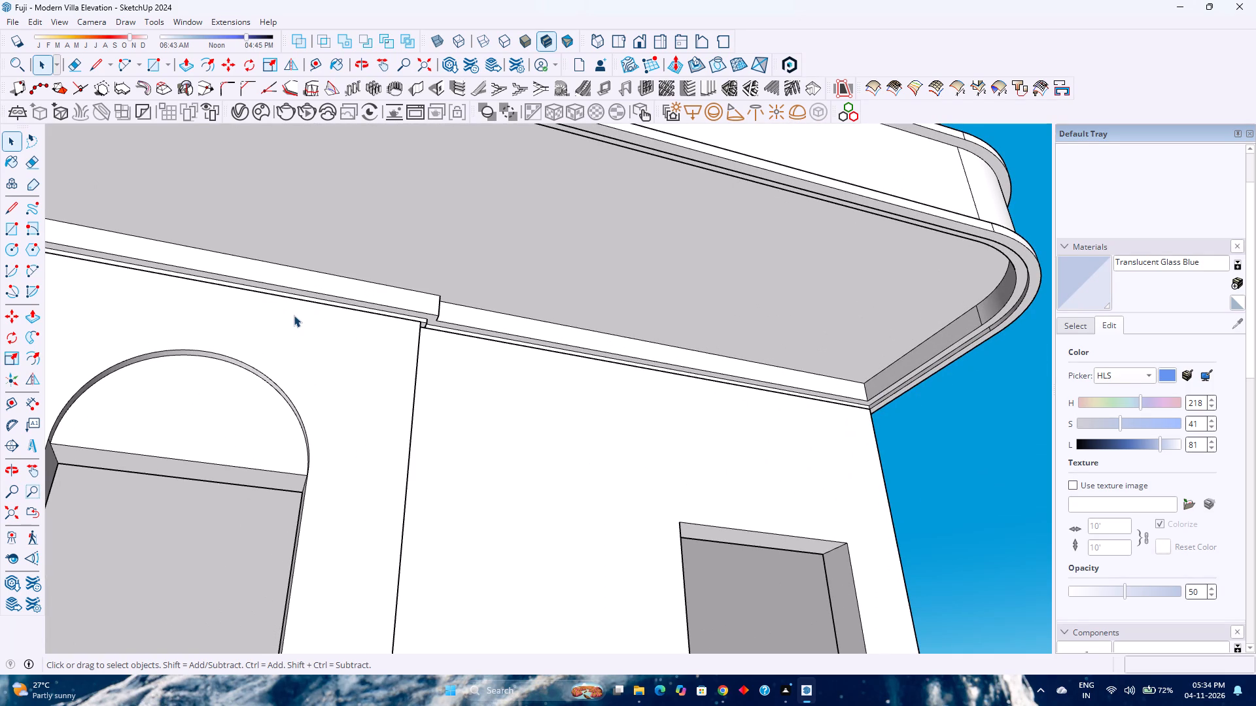
scroll(442, 318, "up", 5)
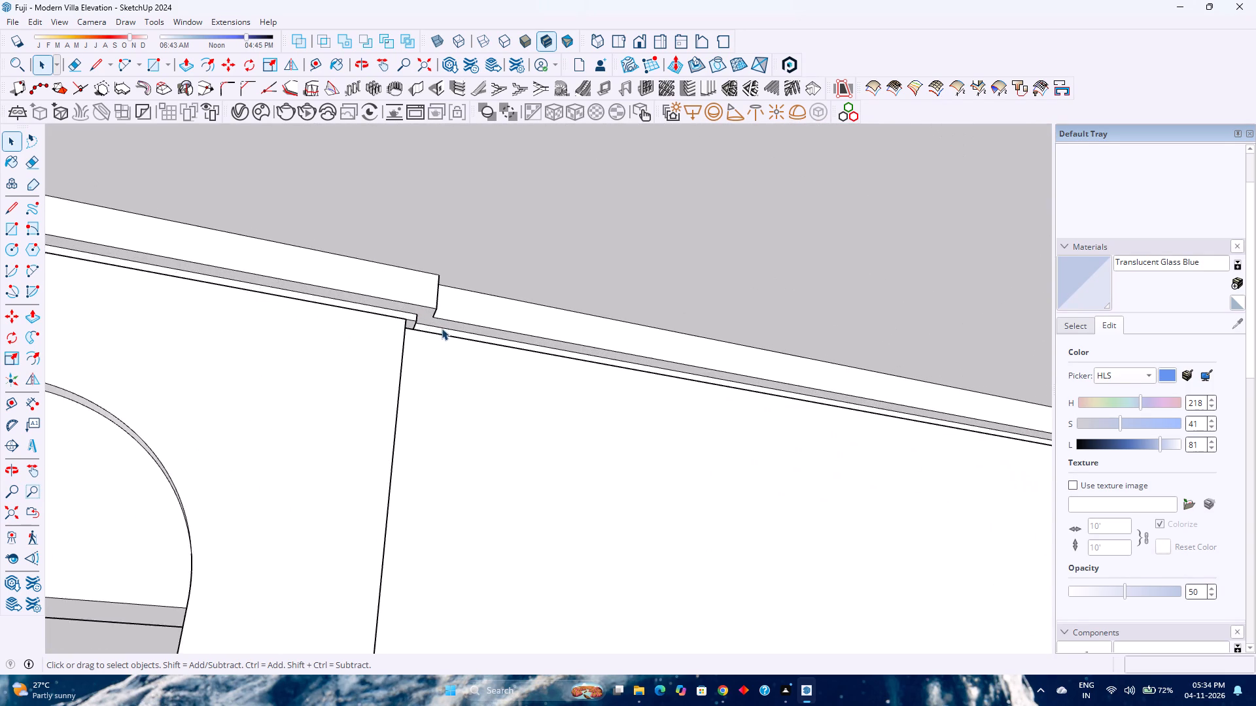
scroll(442, 328, "up", 4)
middle_click_drag(439, 329, 17, 365)
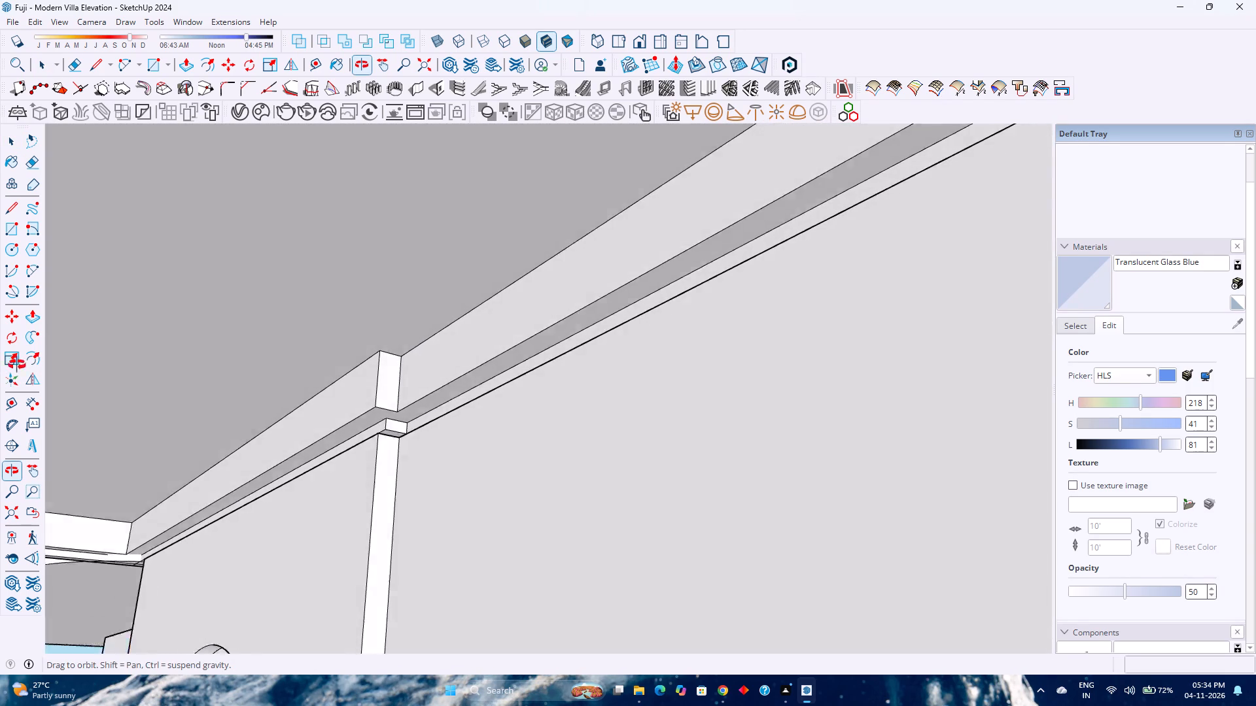
middle_click_drag(17, 365, 460, 334)
middle_click(460, 334)
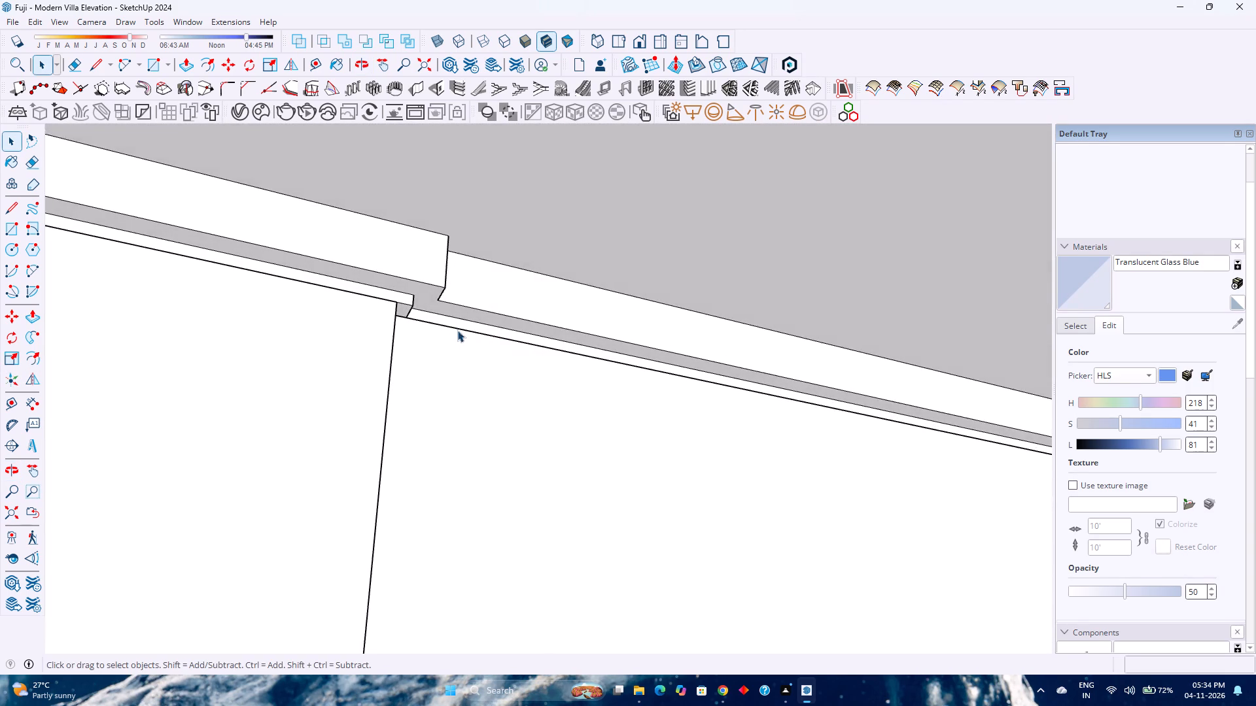
scroll(456, 326, "down", 4)
middle_click_drag(454, 324, 75, 374)
scroll(431, 367, "up", 4)
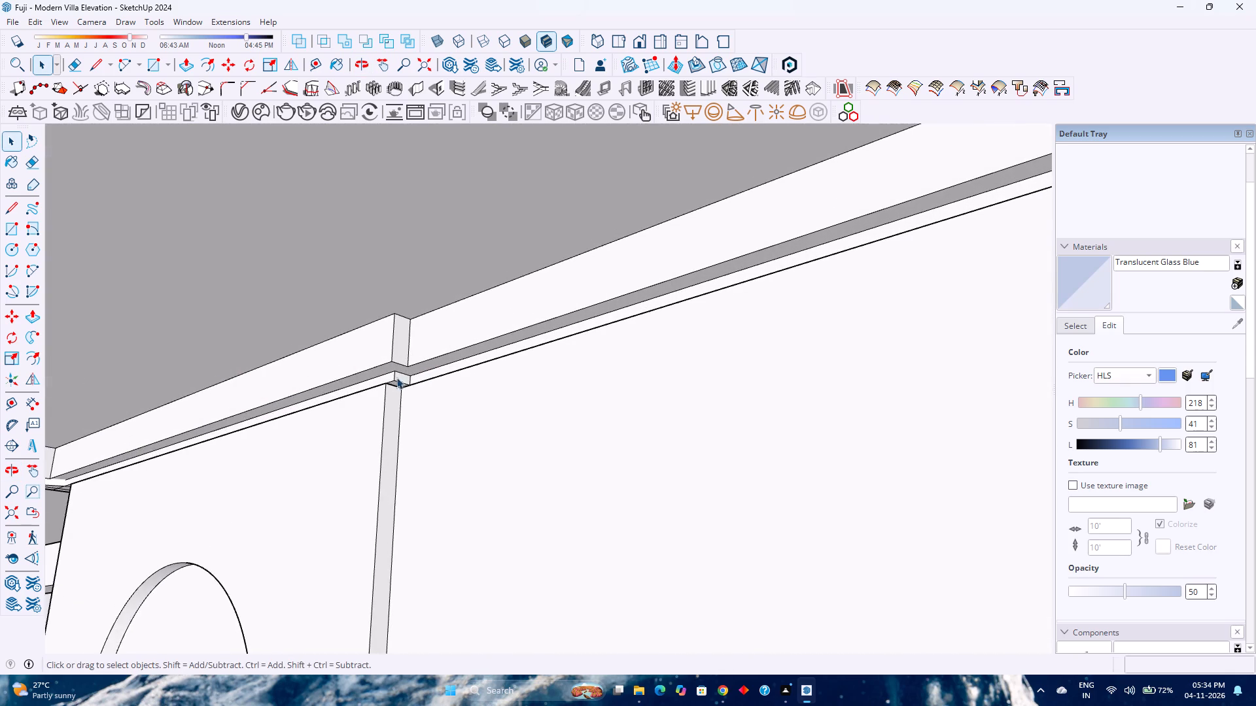
scroll(396, 377, "up", 5)
middle_click_drag(409, 380, 200, 360)
scroll(392, 403, "up", 2)
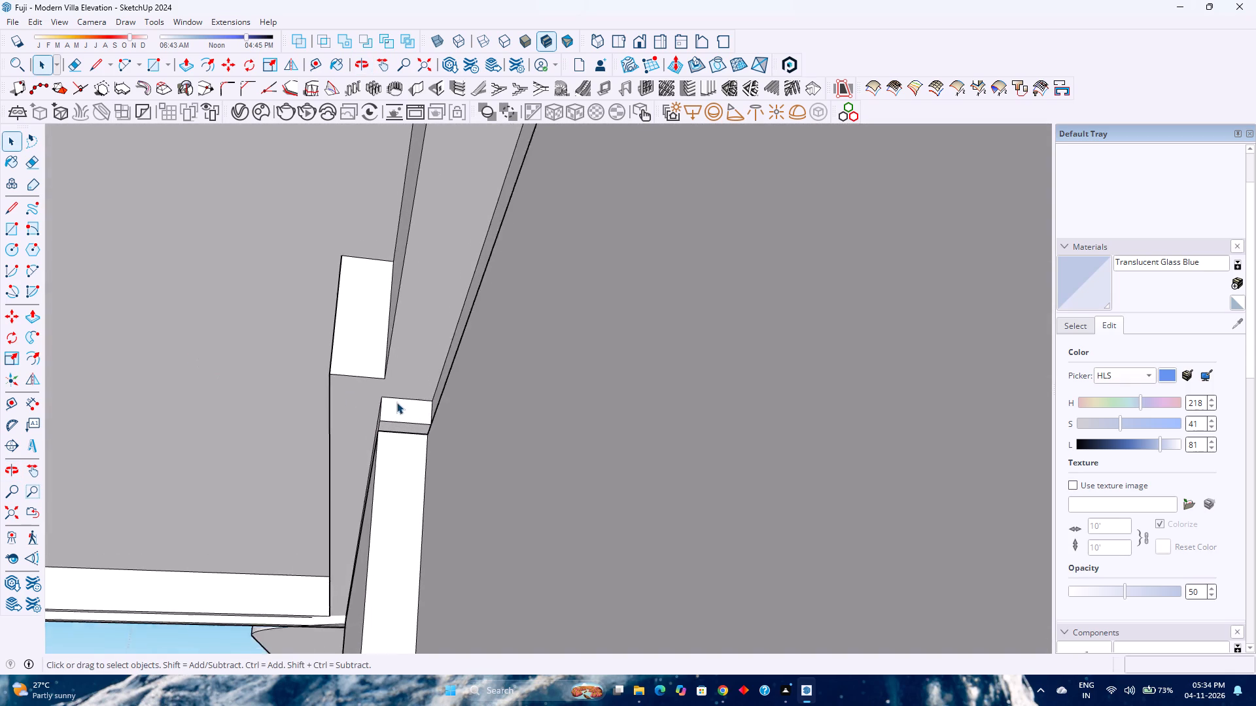
Open the ground-floor wall group for editing, examine its joint with the balcony's stepped underside, and close the group.
scroll(396, 402, "up", 2)
middle_click_drag(392, 401, 471, 412)
middle_click(472, 412)
left_click(474, 388)
left_click(474, 390)
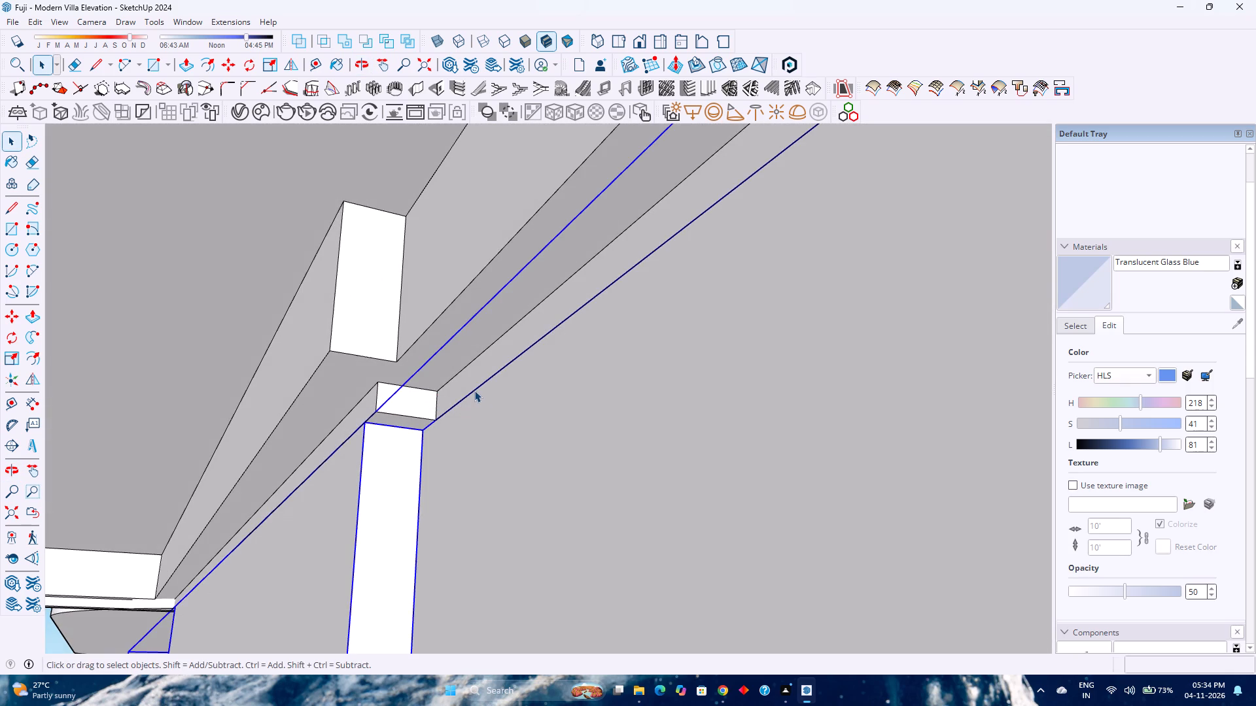
left_click(474, 390)
scroll(449, 400, "down", 3)
middle_click_drag(433, 405, 597, 408)
scroll(518, 393, "down", 2)
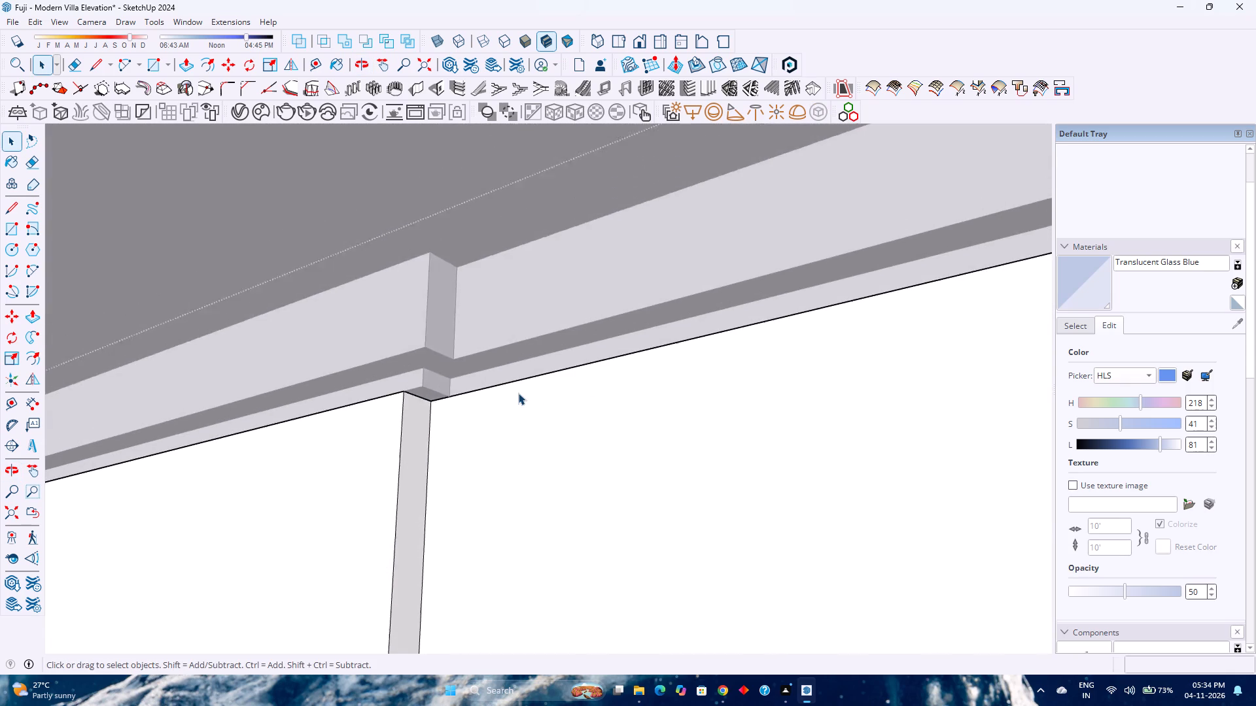
scroll(518, 393, "down", 14)
middle_click_drag(440, 400, 538, 396)
middle_click(538, 396)
scroll(540, 393, "down", 4)
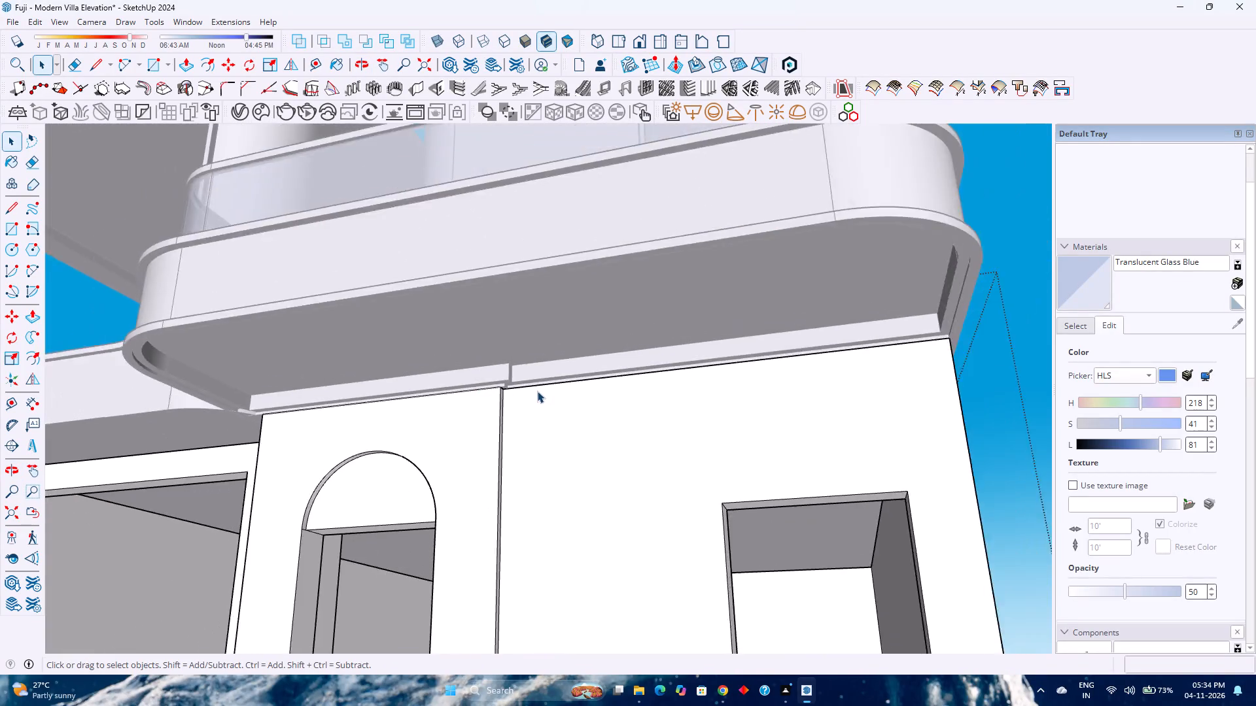
scroll(537, 391, "down", 7)
left_click(838, 360)
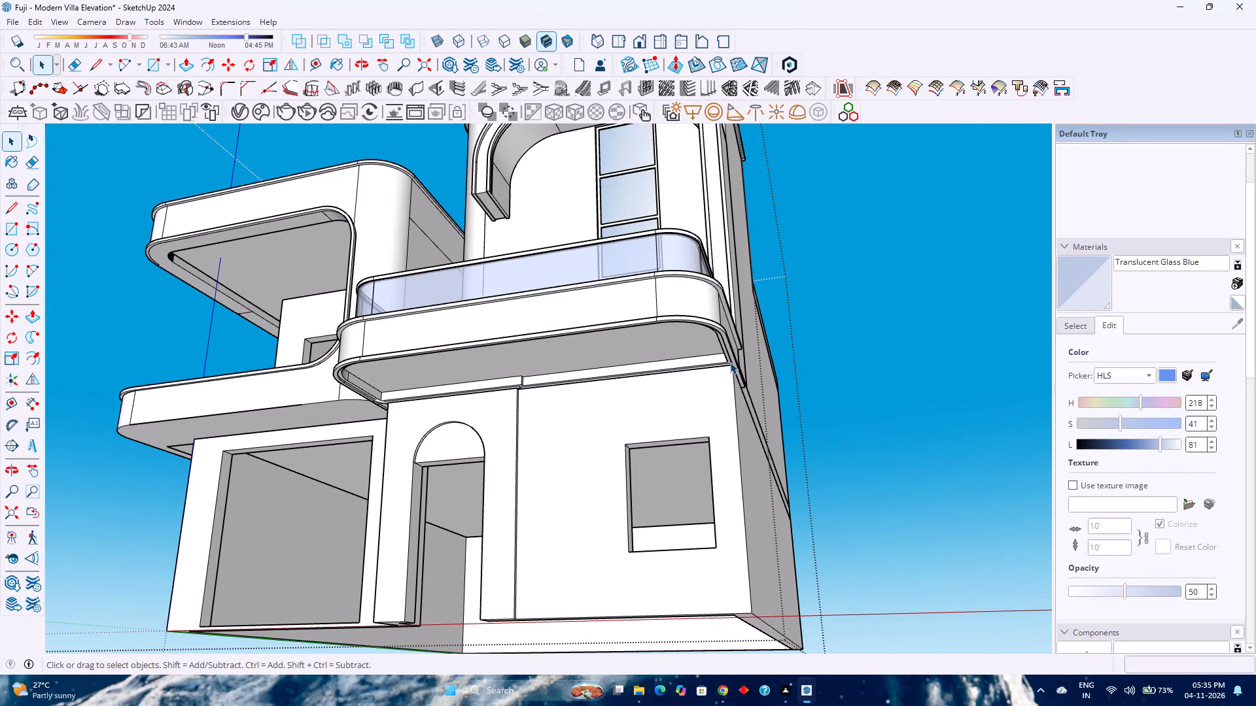
Examine the glass-railed balcony against the ground-floor walls, and the villa's whole front elevation from below.
scroll(387, 424, "down", 4)
scroll(432, 366, "up", 8)
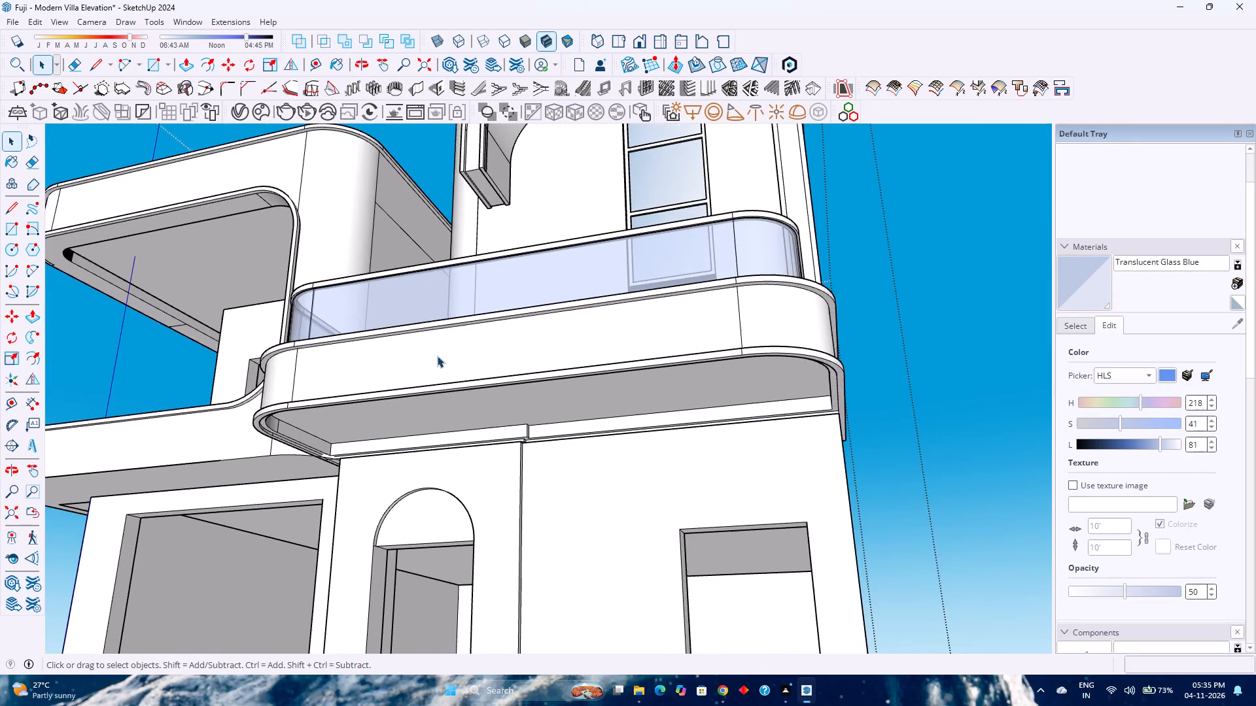
scroll(436, 356, "up", 4)
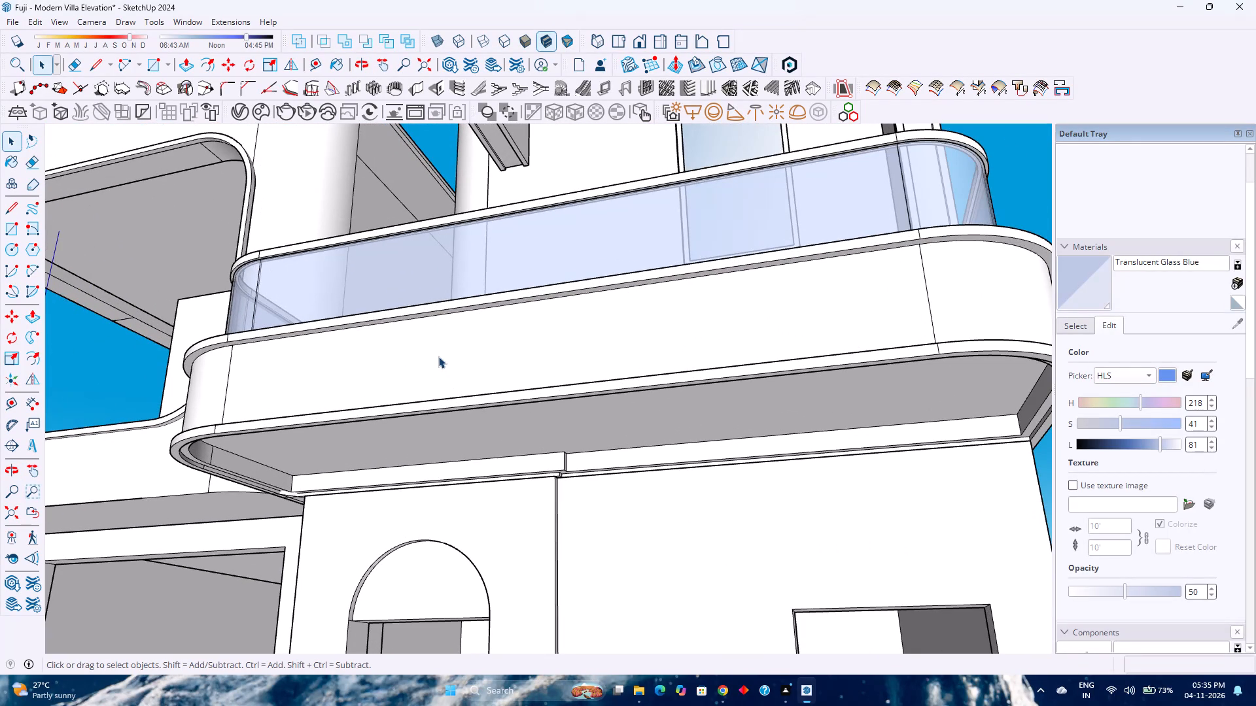
scroll(444, 346, "up", 3)
scroll(427, 367, "down", 3)
scroll(420, 367, "up", 1)
scroll(413, 371, "down", 3)
scroll(413, 371, "up", 1)
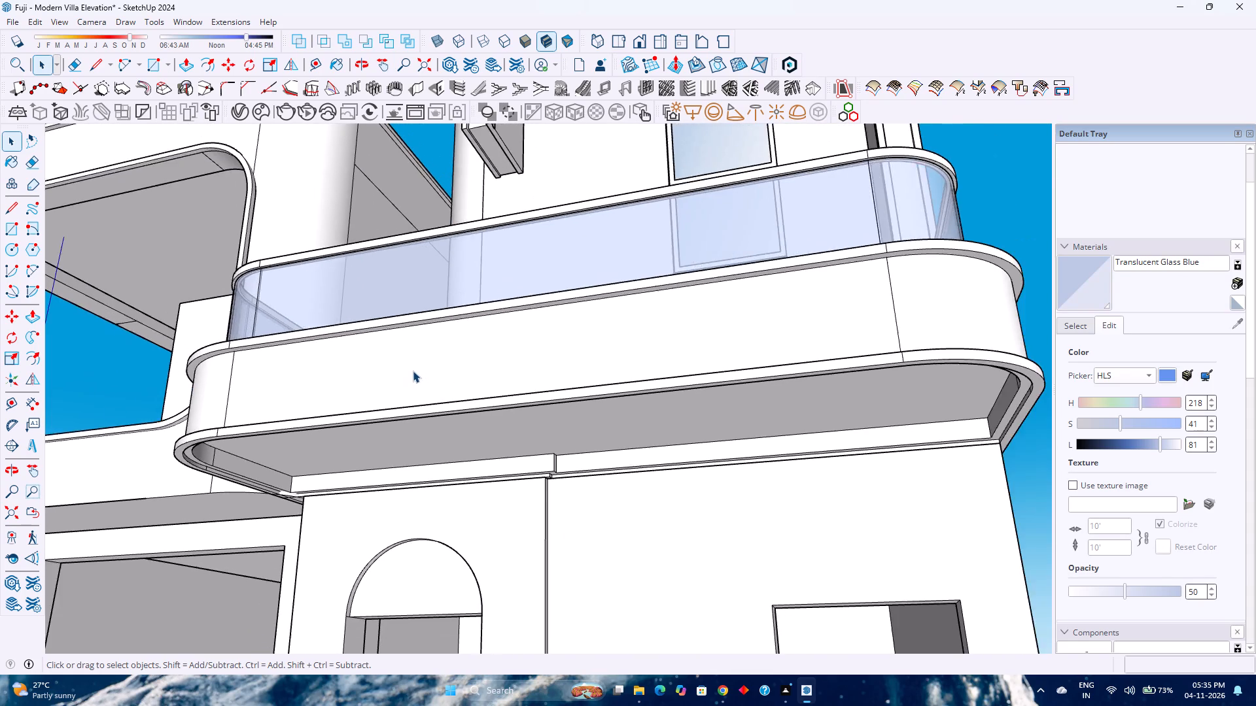
scroll(413, 371, "down", 10)
scroll(414, 374, "up", 1)
scroll(417, 374, "down", 2)
scroll(415, 384, "up", 4)
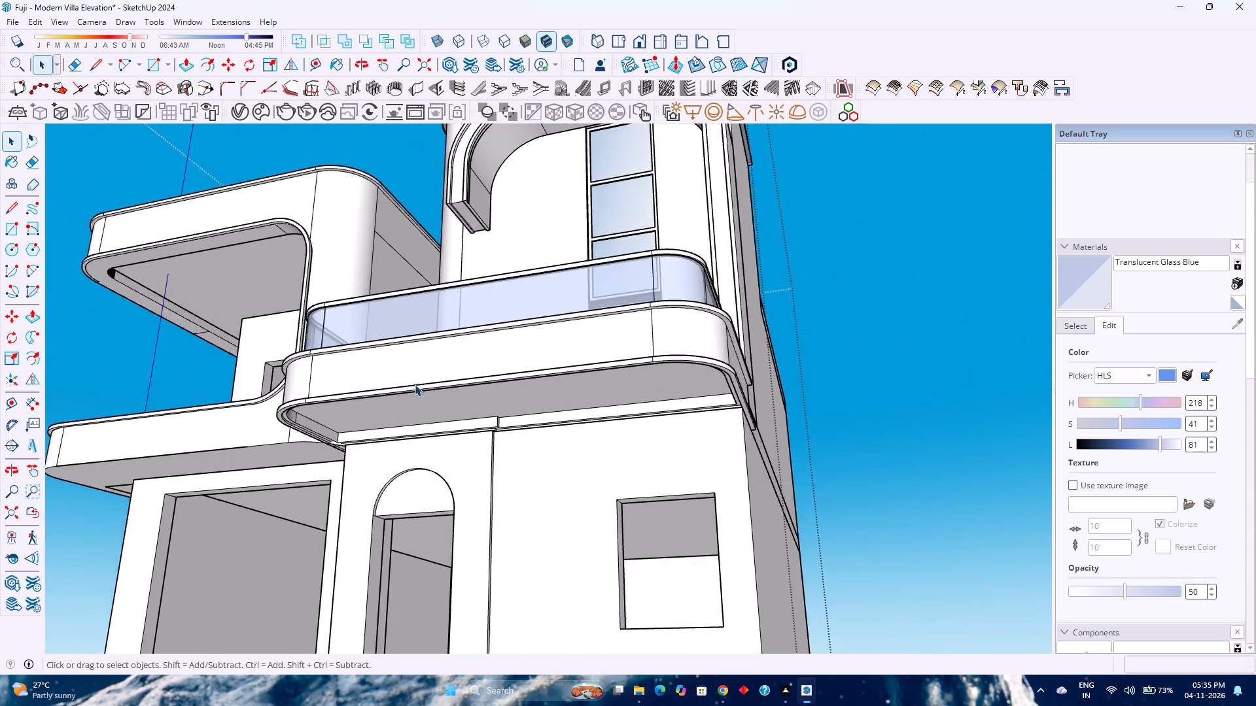
scroll(415, 384, "down", 7)
scroll(414, 385, "up", 3)
scroll(413, 381, "down", 1)
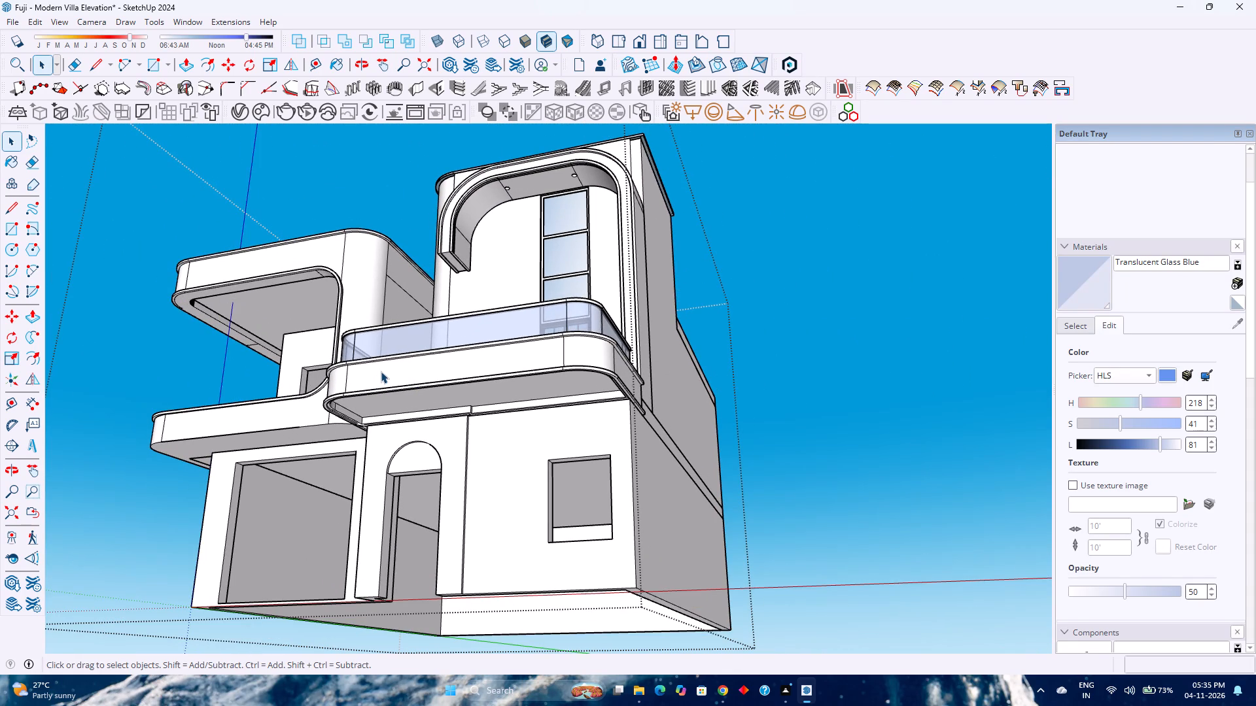
scroll(377, 367, "down", 2)
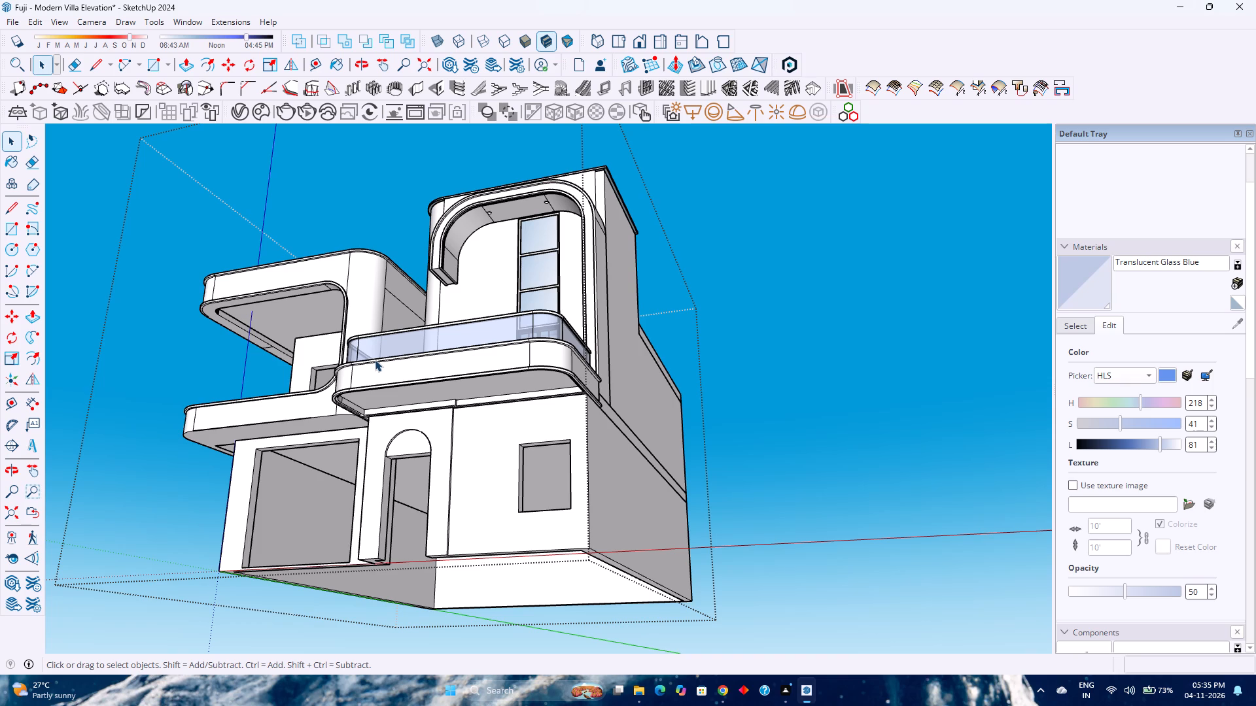
scroll(375, 360, "down", 3)
scroll(375, 360, "up", 1)
scroll(375, 360, "down", 3)
scroll(377, 369, "up", 3)
middle_click_drag(377, 369, 524, 378)
middle_click(524, 378)
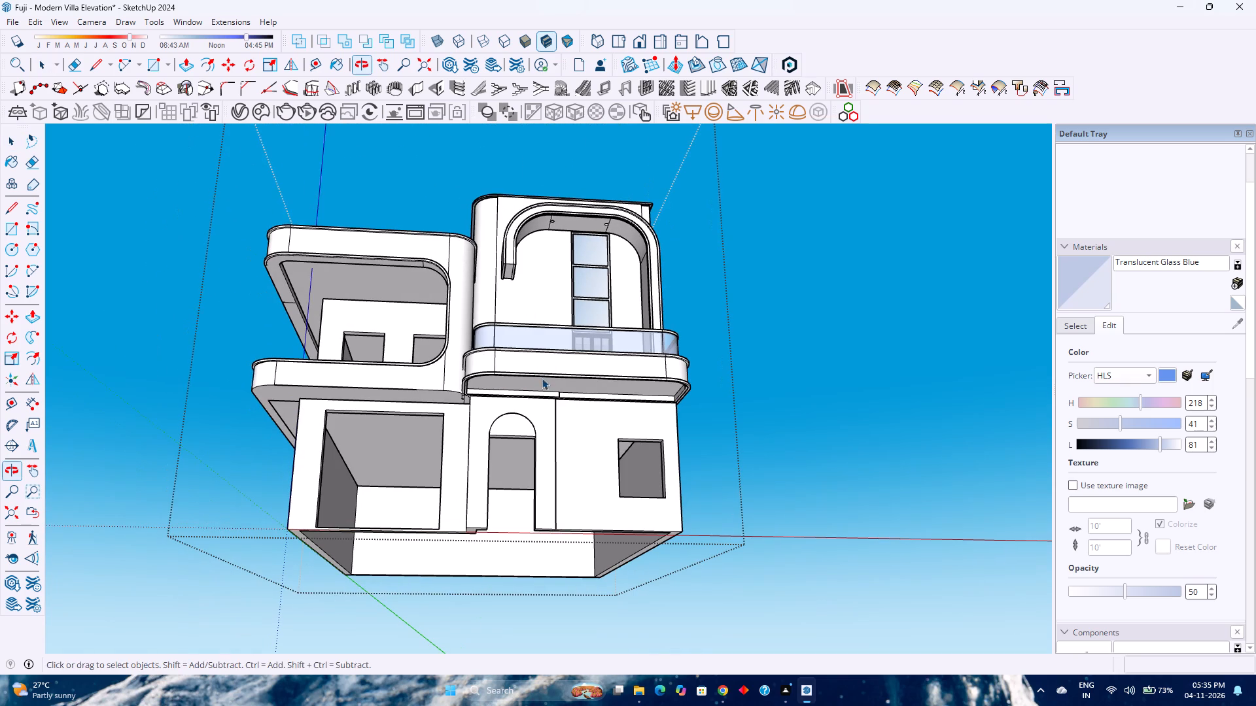
scroll(498, 373, "up", 2)
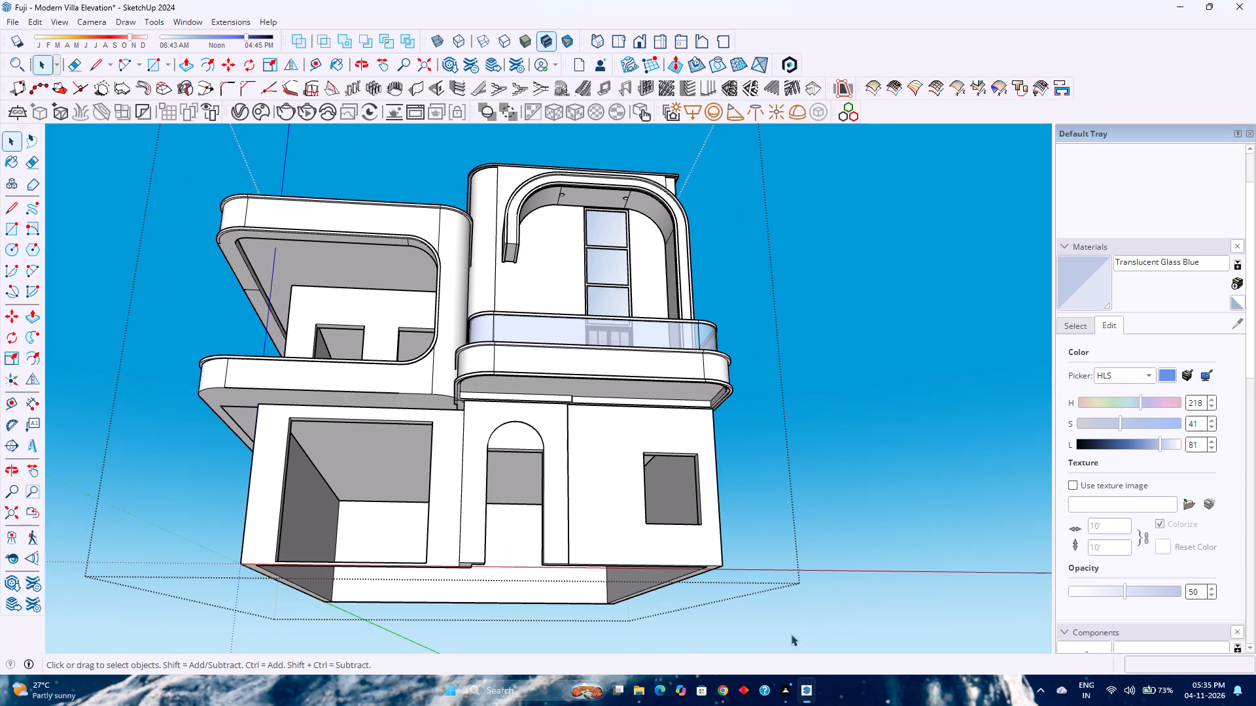
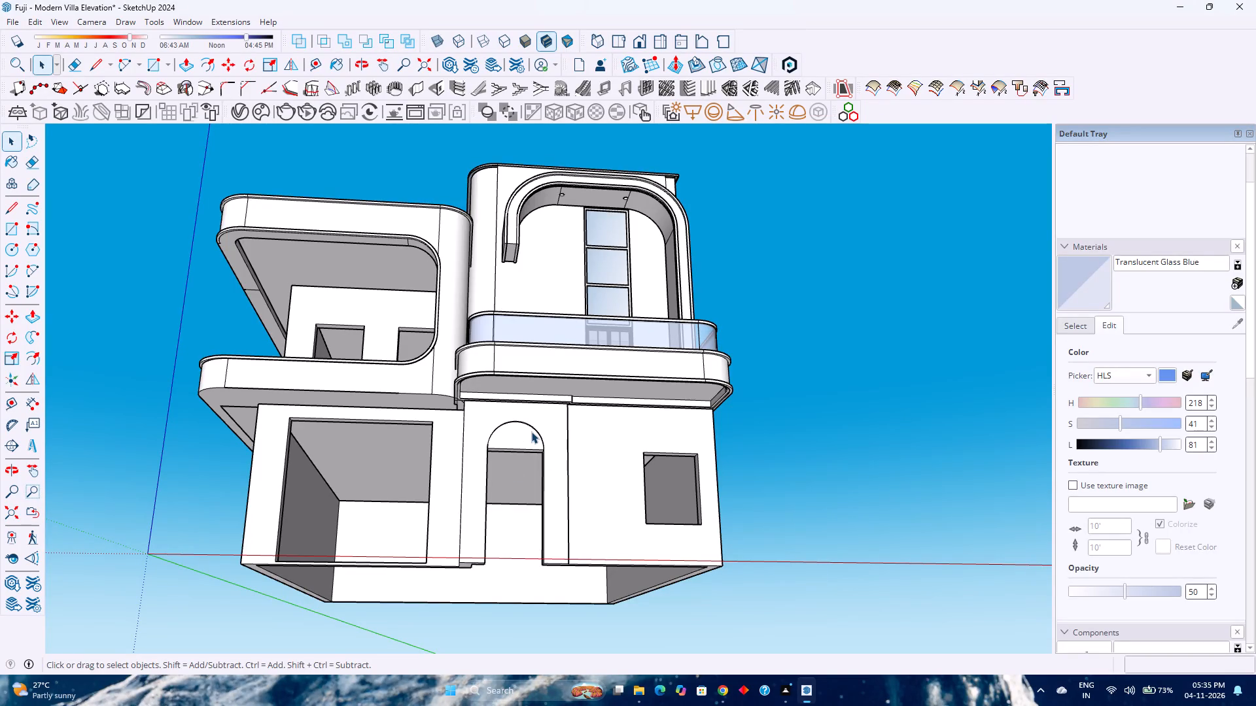
Examine the villa's front facade, balconies and roof level from several distances and angles.
middle_click_drag(444, 462, 562, 610)
middle_click(562, 610)
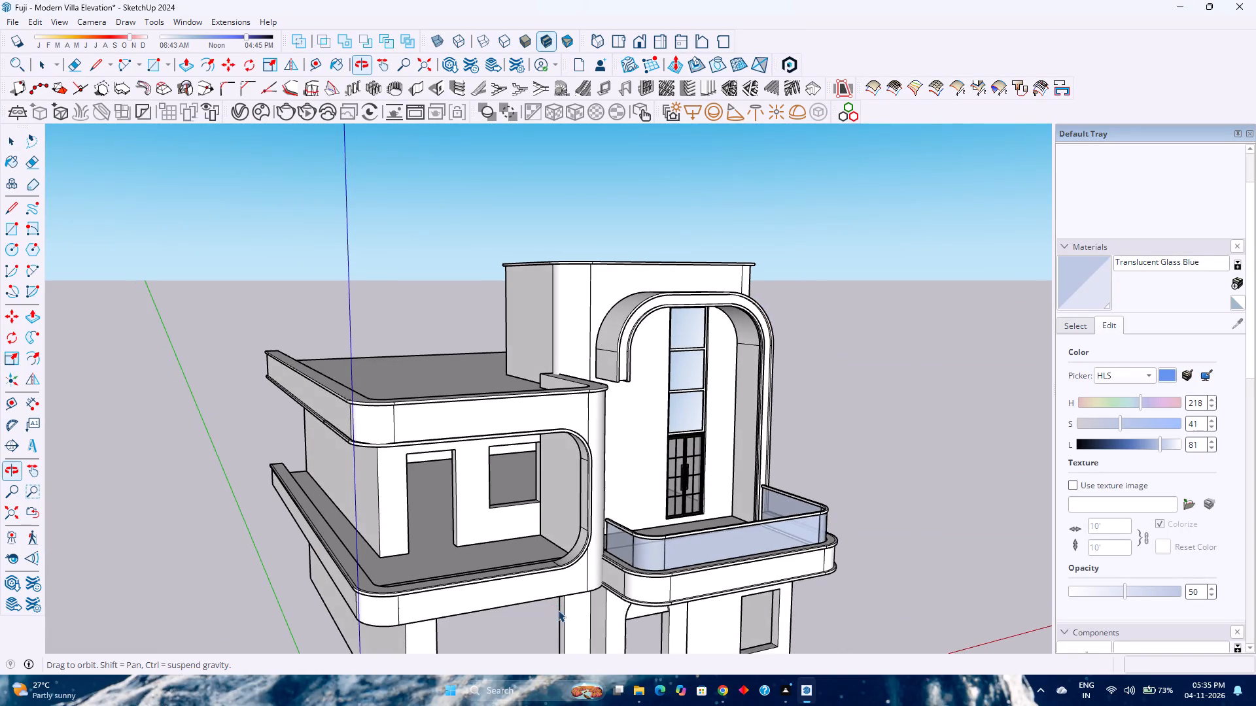
scroll(502, 511, "down", 3)
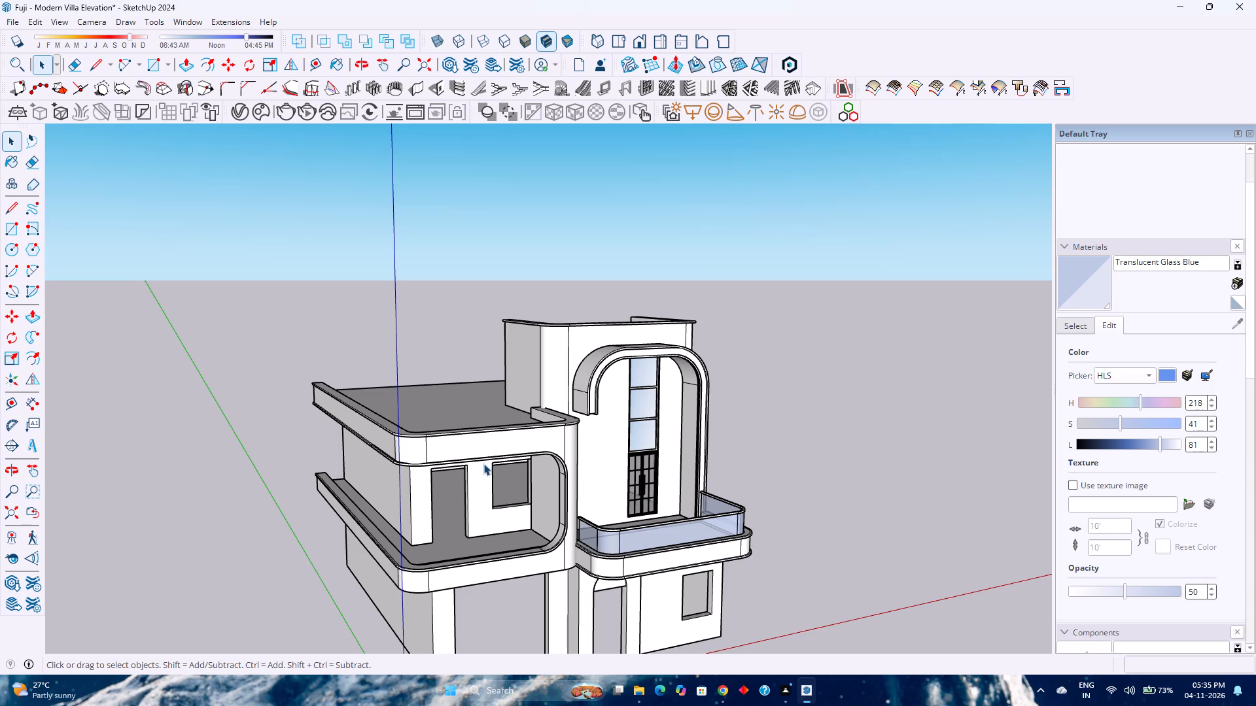
scroll(489, 462, "down", 2)
scroll(489, 462, "up", 2)
scroll(490, 462, "down", 2)
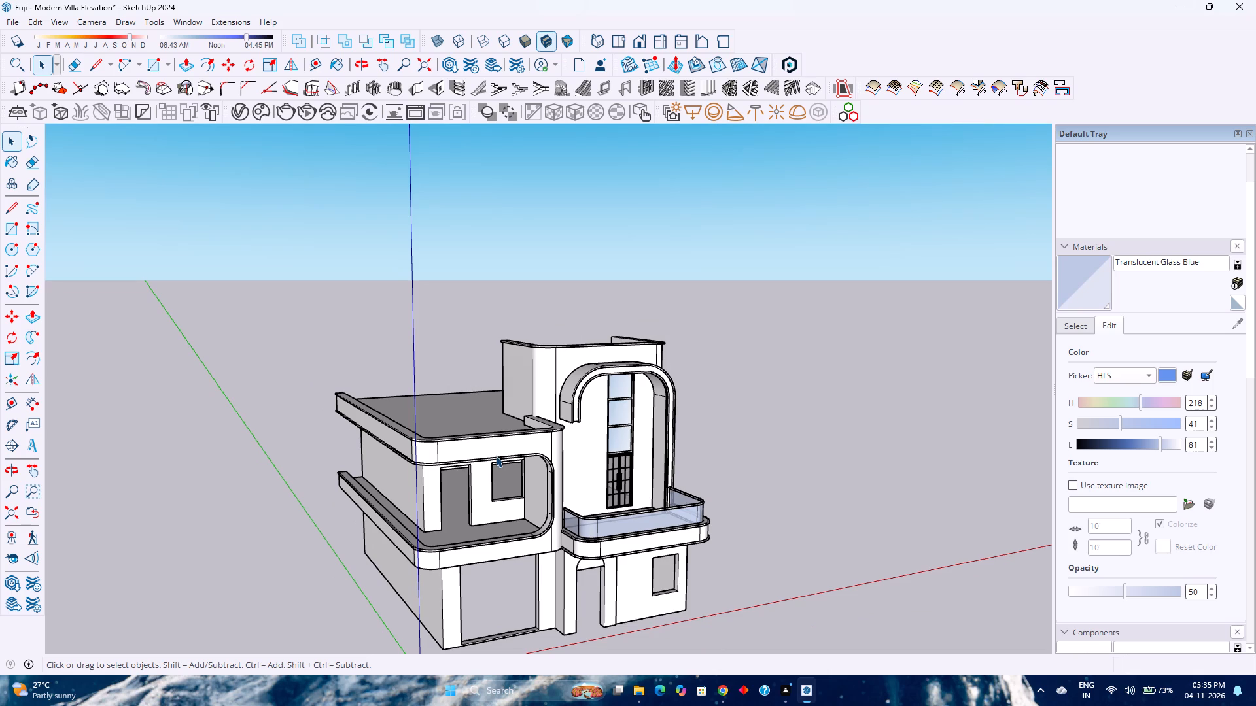
scroll(496, 456, "down", 1)
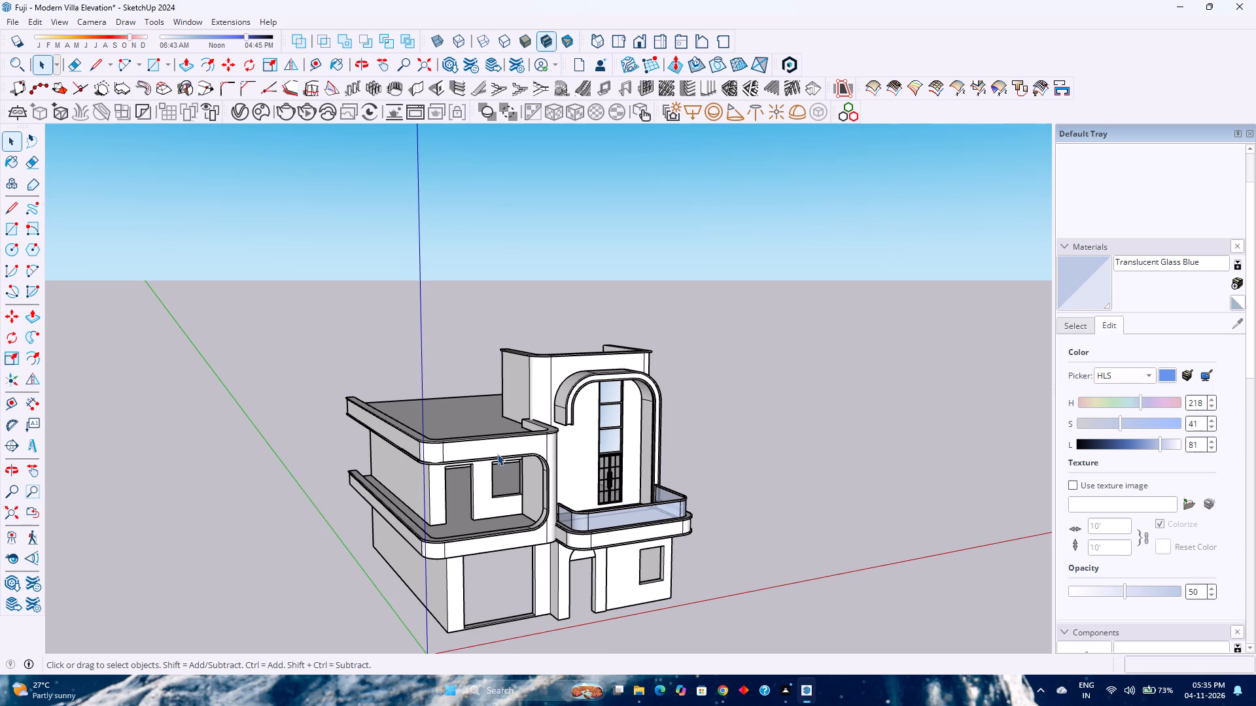
scroll(497, 454, "down", 1)
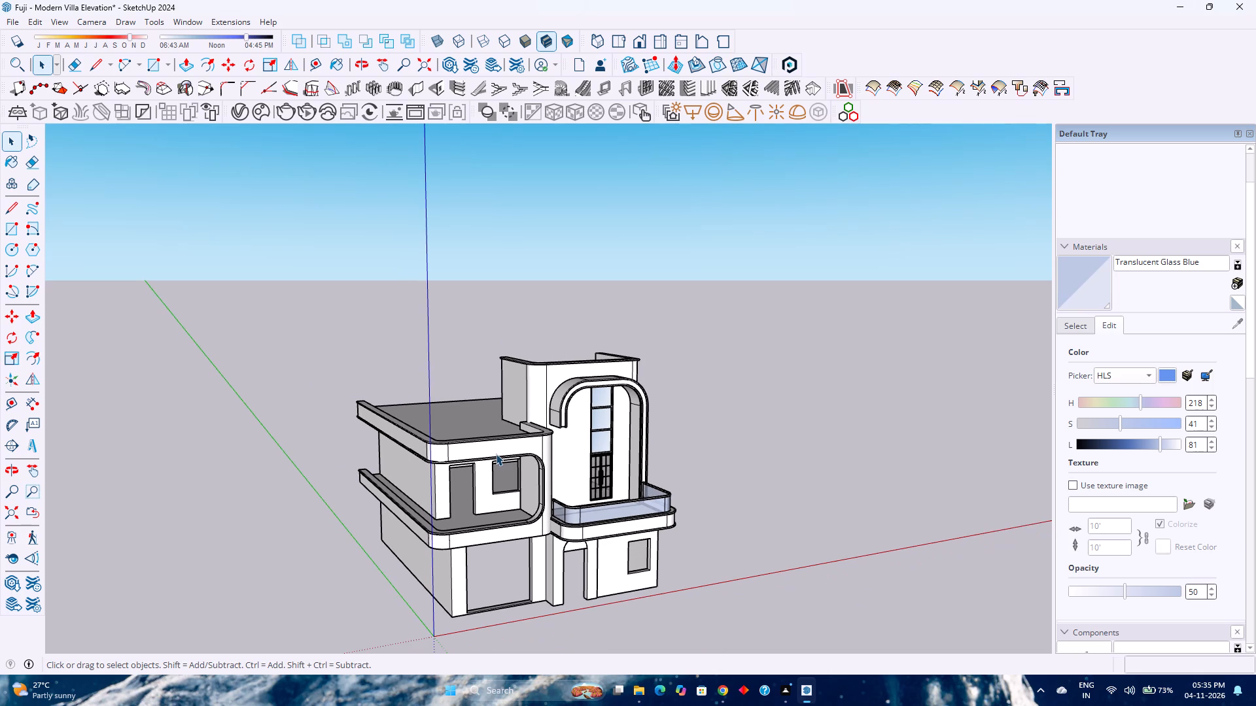
scroll(496, 454, "down", 2)
scroll(496, 454, "up", 2)
scroll(496, 454, "down", 2)
scroll(496, 454, "up", 1)
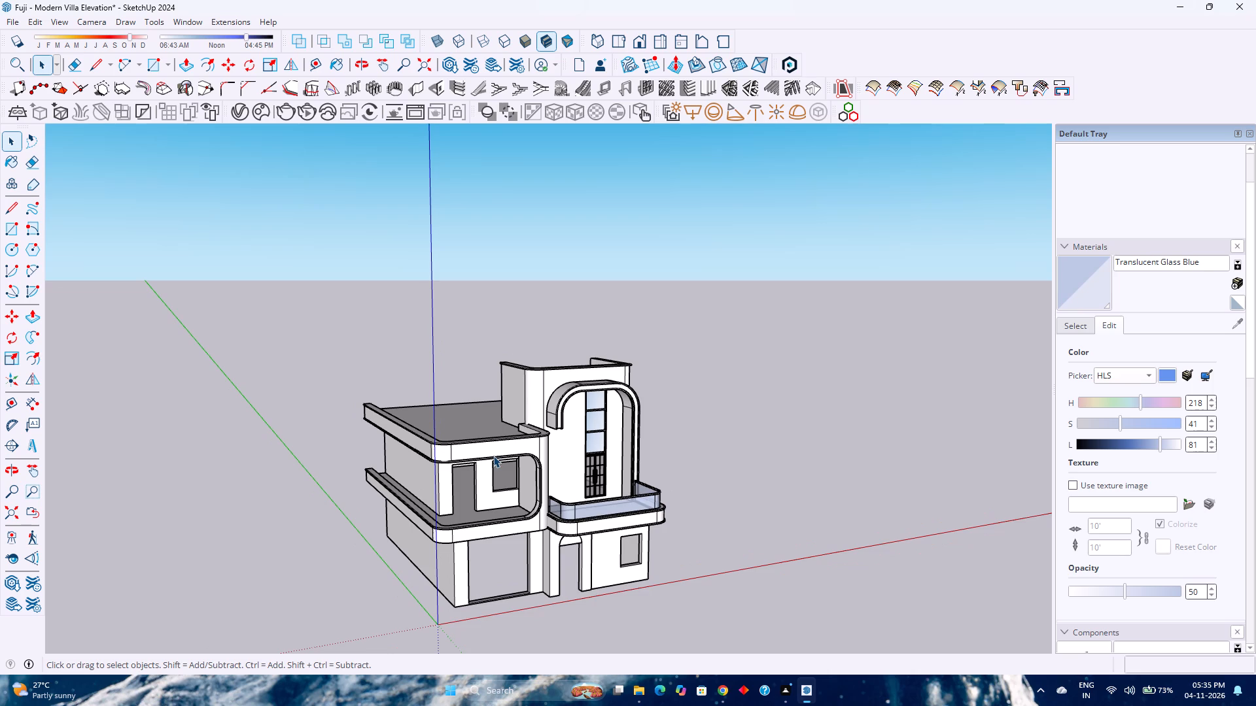
scroll(495, 456, "up", 2)
scroll(496, 456, "down", 3)
scroll(496, 456, "up", 1)
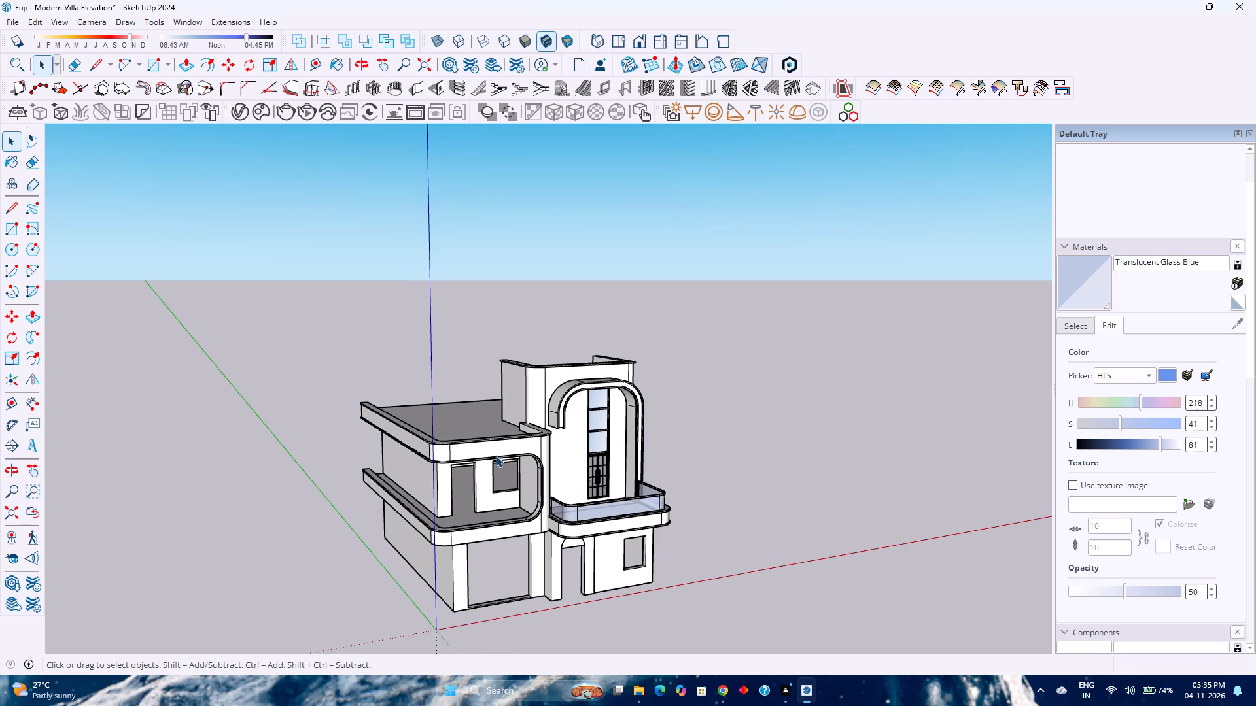
scroll(496, 456, "up", 1)
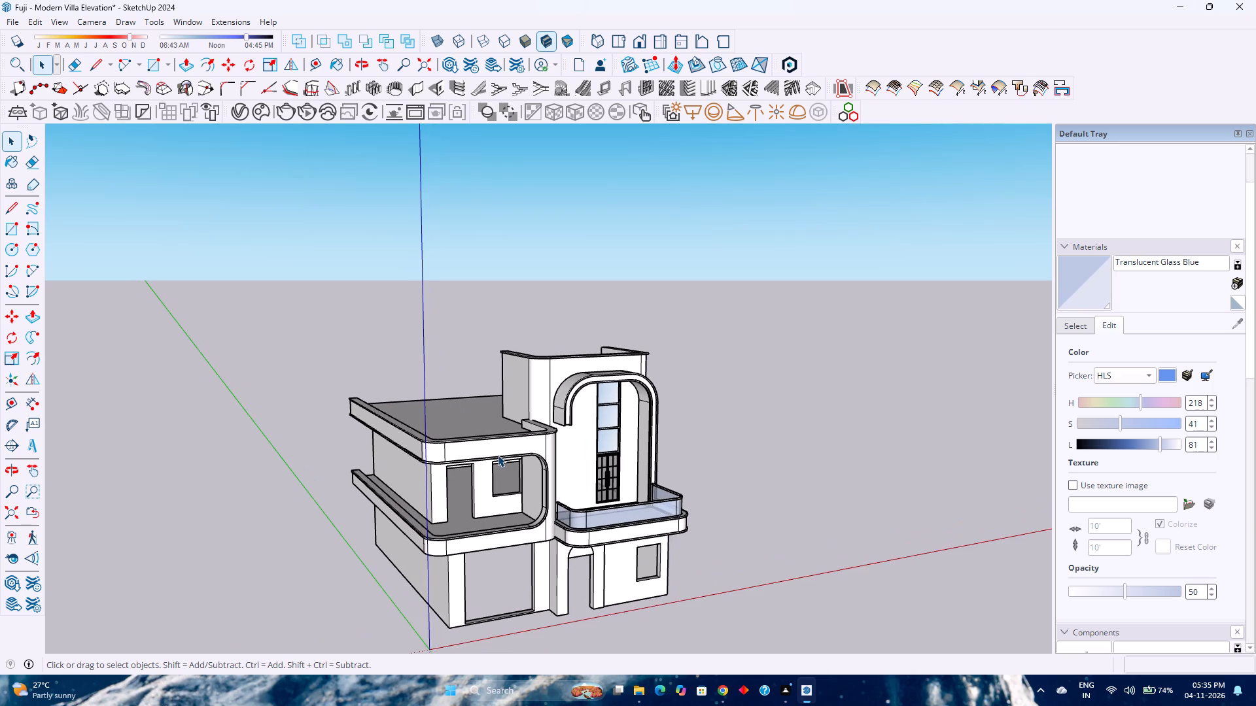
scroll(498, 455, "down", 3)
scroll(502, 467, "up", 6)
scroll(502, 467, "down", 3)
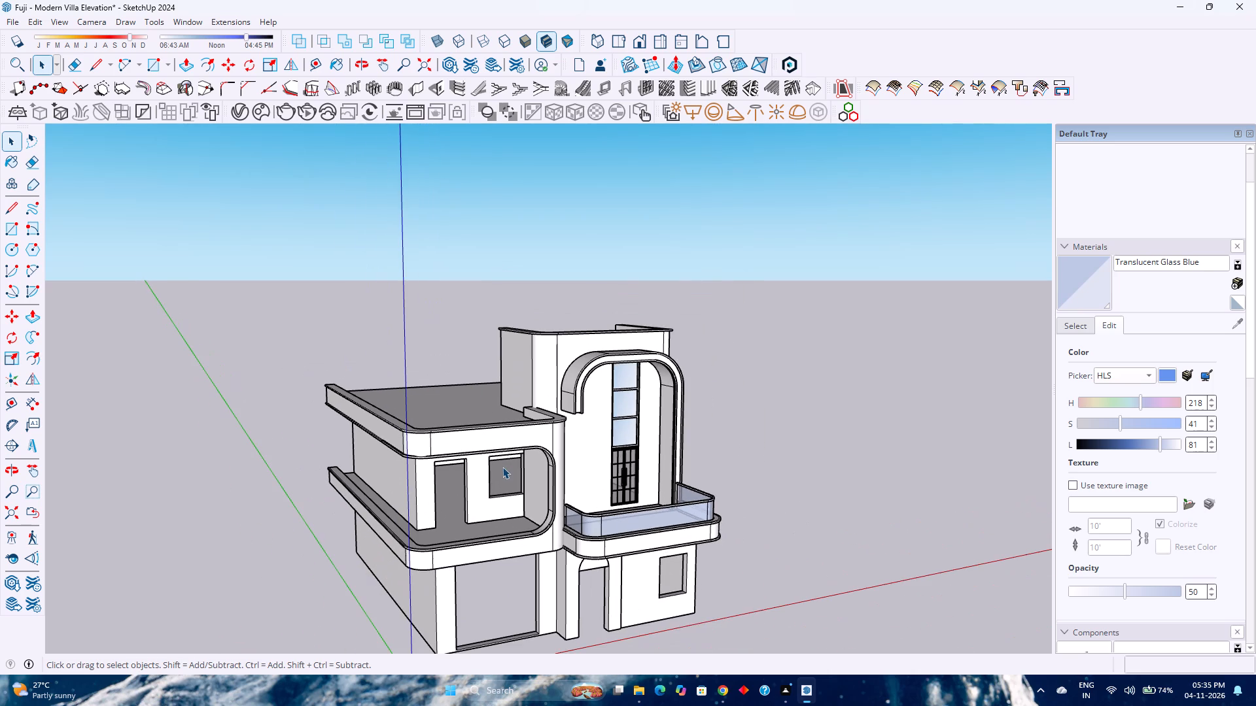
scroll(498, 441, "up", 2)
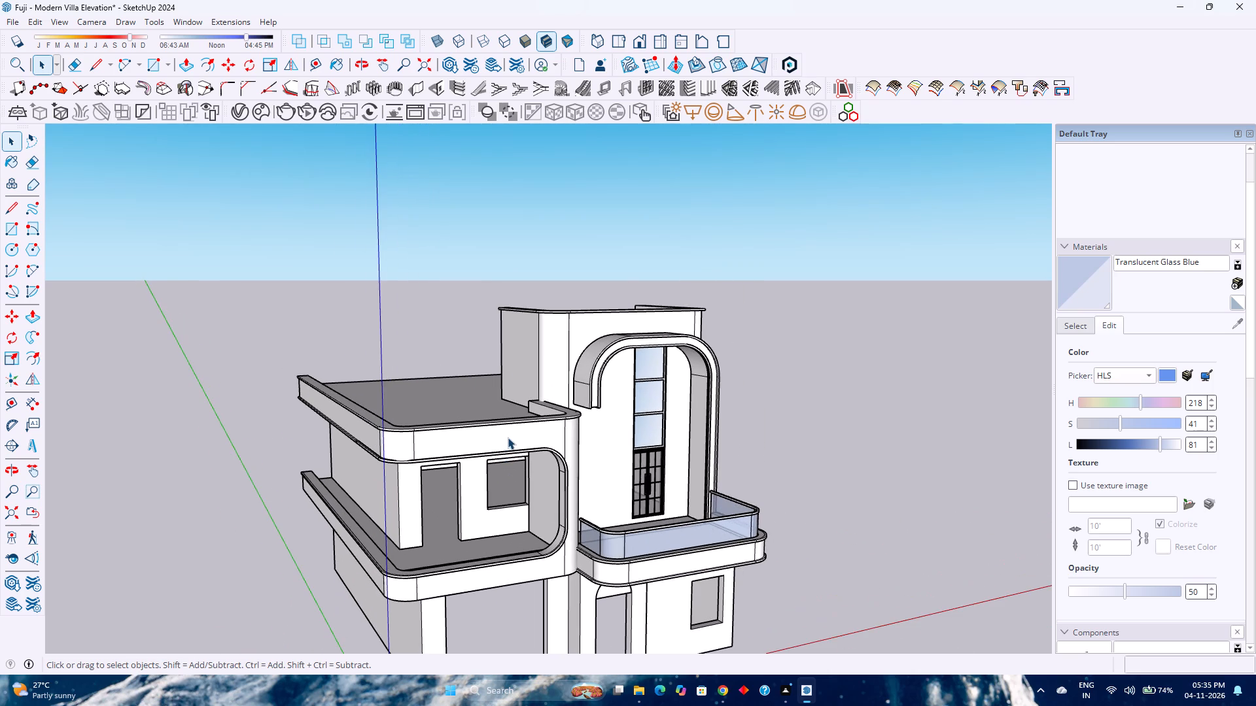
middle_click_drag(523, 441, 625, 531)
middle_click(625, 531)
Open the villa group and its nested roof slab group for editing.
left_click(561, 486)
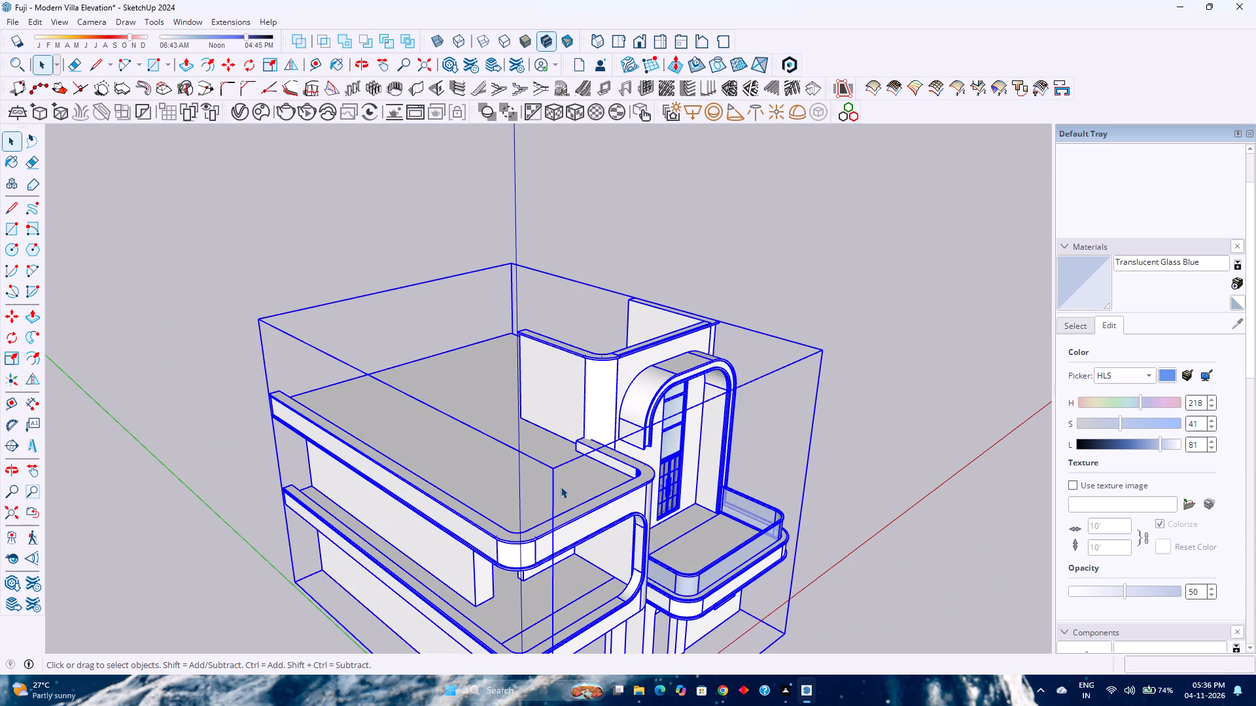
scroll(561, 486, "up", 2)
triple_click(560, 486)
left_click(558, 486)
left_click(552, 486)
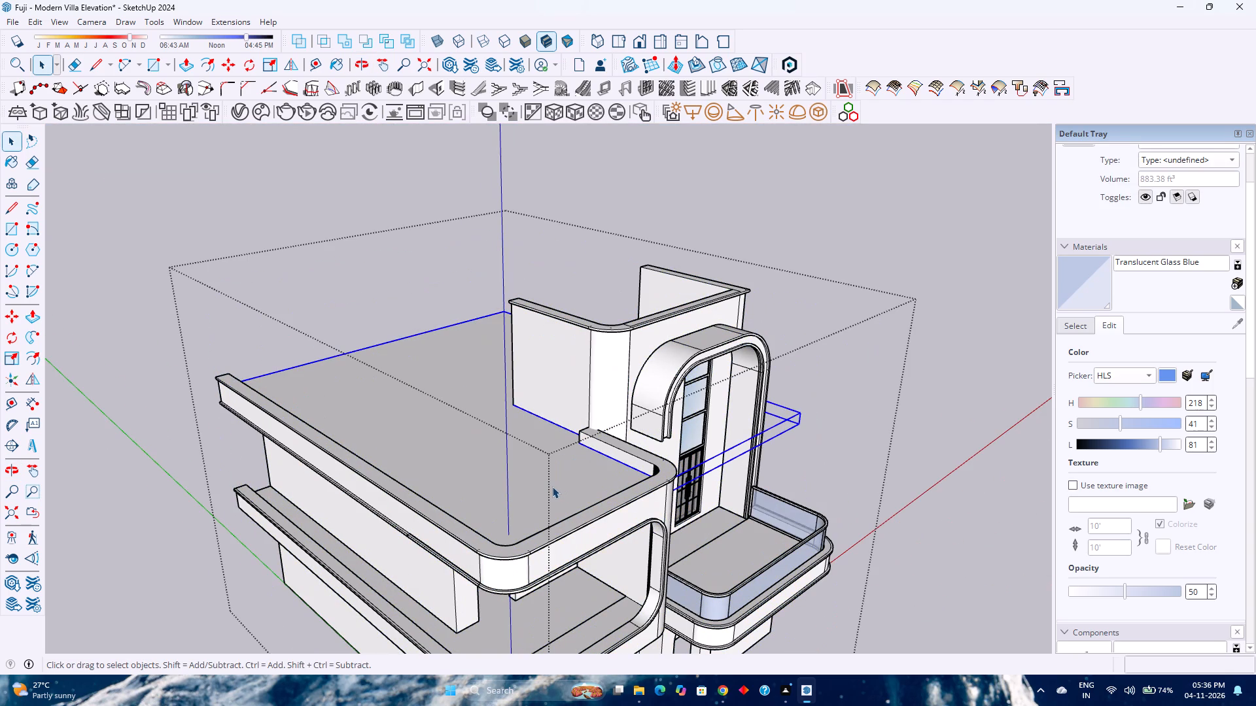
double_click(551, 486)
Inspect the roof slab, its curved parapet, the stair tower walls and the balcony below from several sides.
scroll(551, 486, "down", 1)
middle_click_drag(552, 488, 952, 552)
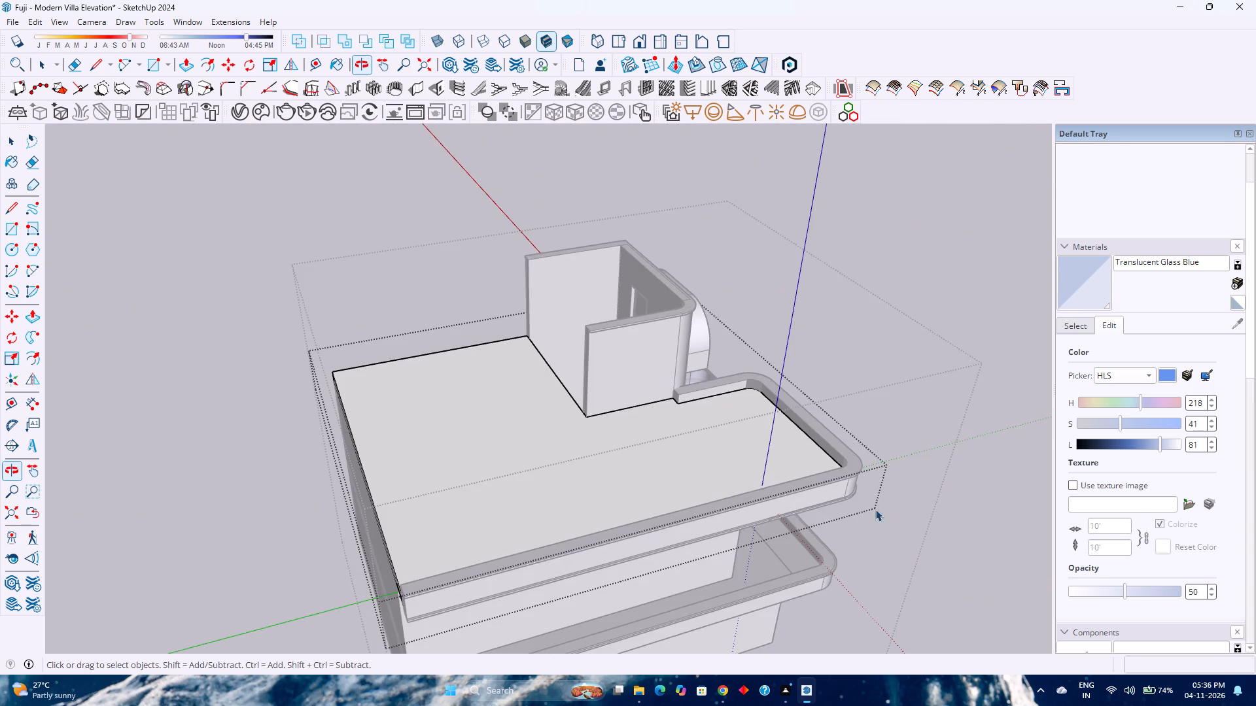
scroll(745, 469, "up", 3)
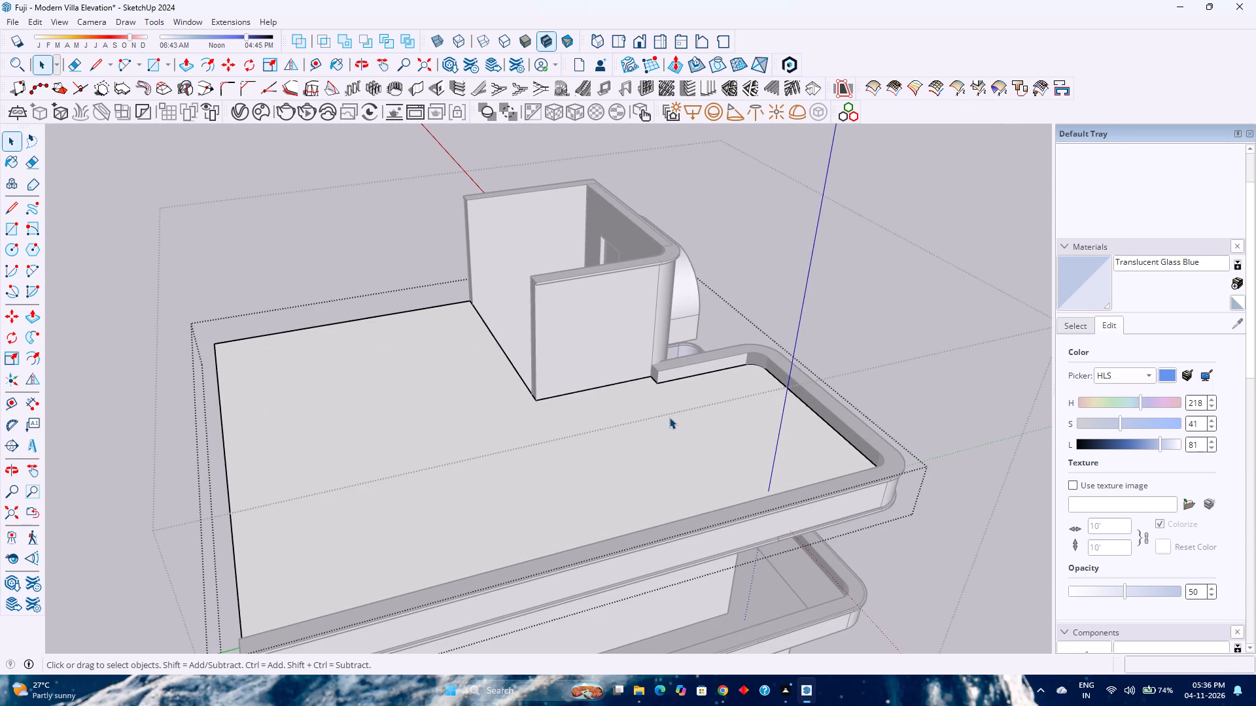
scroll(697, 388, "up", 4)
middle_click_drag(708, 382, 780, 500)
scroll(776, 480, "down", 2)
middle_click_drag(767, 488, 763, 488)
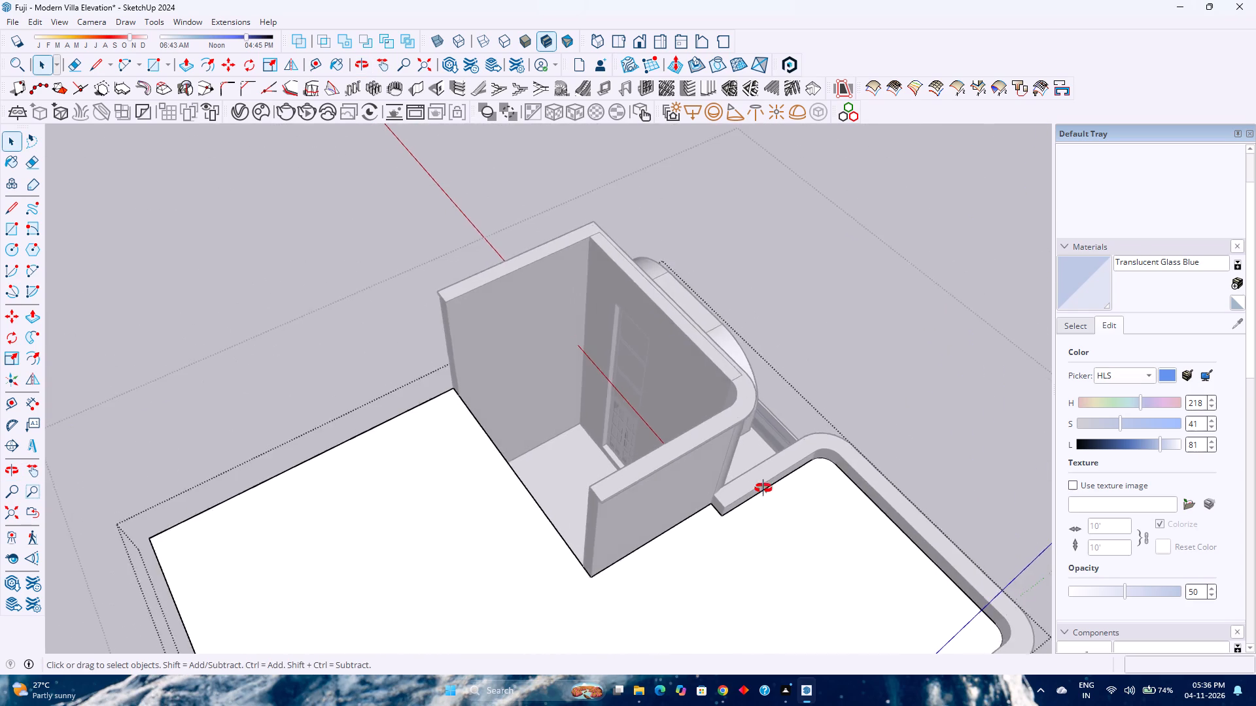
middle_click_drag(763, 488, 536, 440)
middle_click(534, 439)
scroll(532, 435, "down", 8)
middle_click_drag(597, 523, 348, 448)
middle_click(348, 448)
scroll(461, 532, "up", 3)
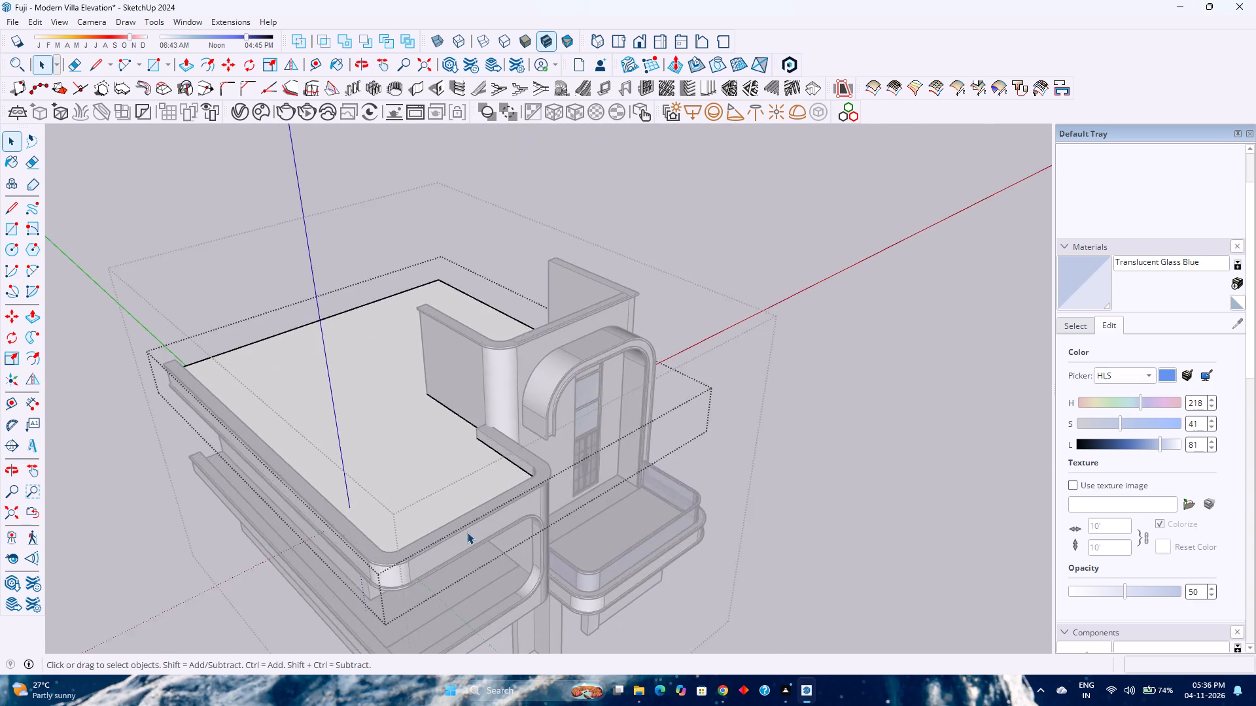
scroll(467, 532, "up", 3)
middle_click_drag(500, 575, 438, 544)
middle_click_drag(438, 544, 414, 530)
middle_click_drag(402, 522, 347, 486)
middle_click_drag(347, 484, 355, 505)
middle_click_drag(355, 505, 436, 589)
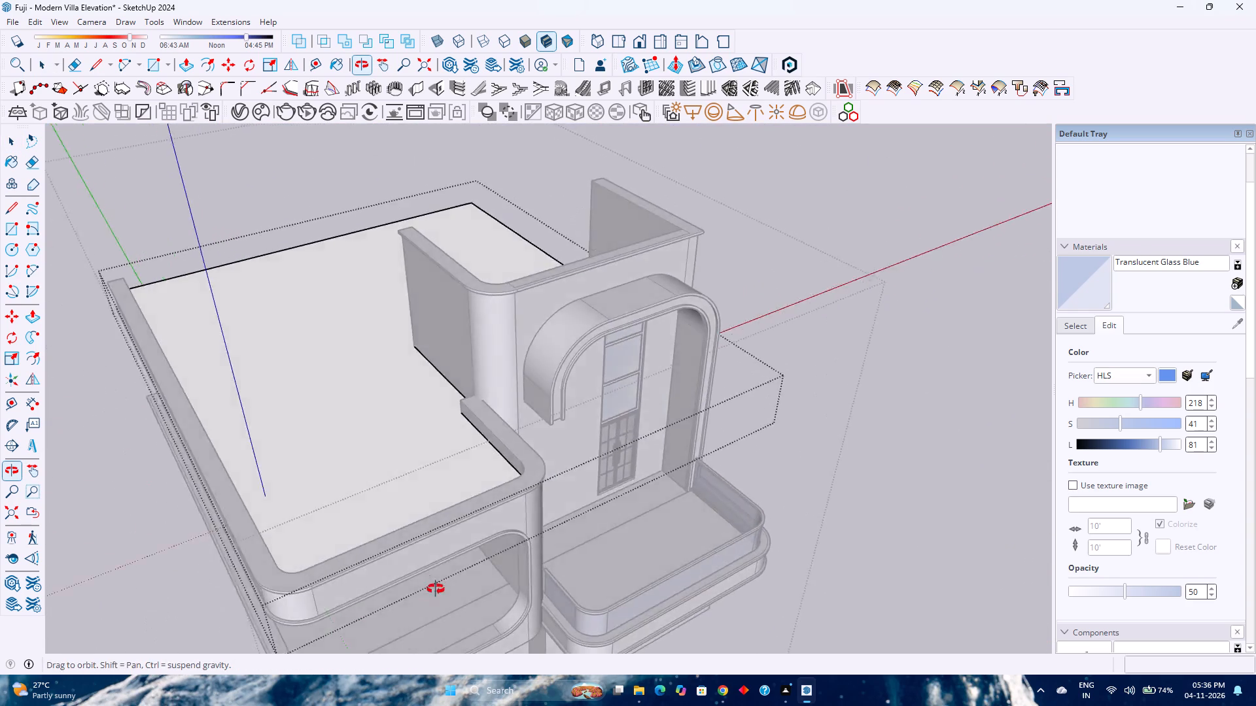
middle_click_drag(436, 589, 280, 484)
middle_click(280, 484)
middle_click(280, 484)
scroll(635, 382, "up", 3)
scroll(630, 385, "down", 1)
scroll(629, 392, "up", 2)
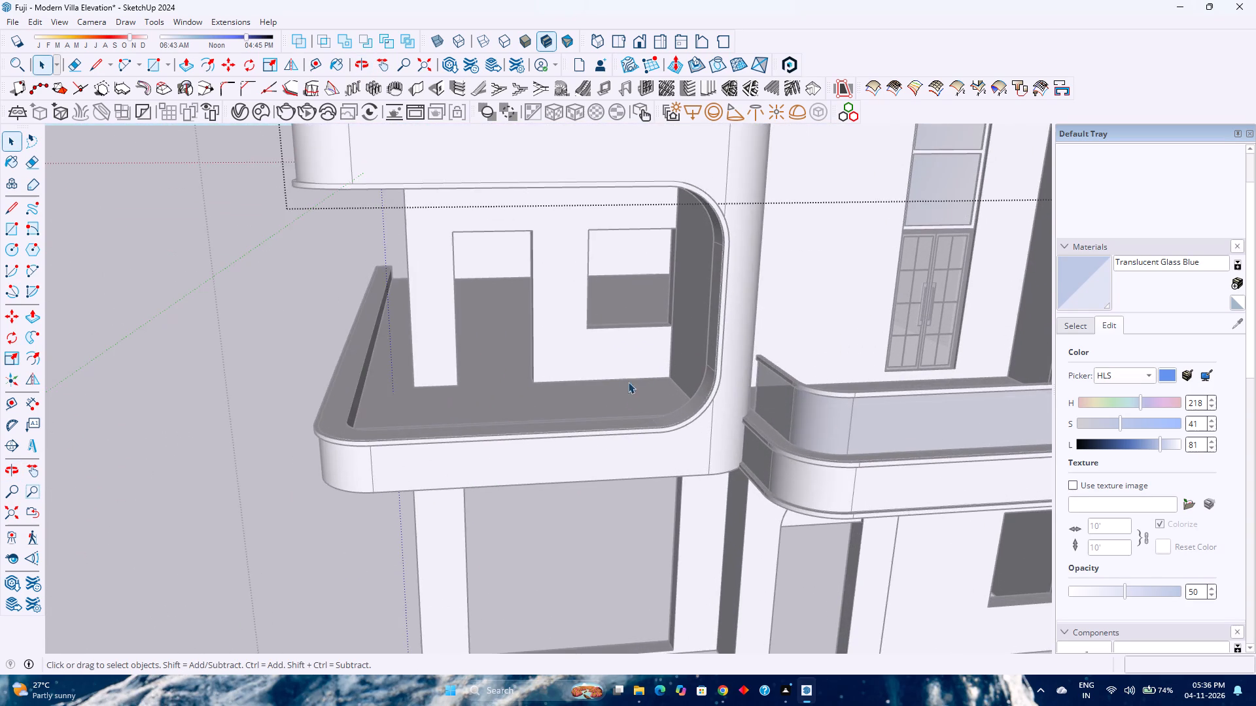
middle_click_drag(633, 373, 538, 476, "shift")
middle_click(538, 476)
scroll(534, 460, "down", 2)
middle_click_drag(543, 454, 625, 530)
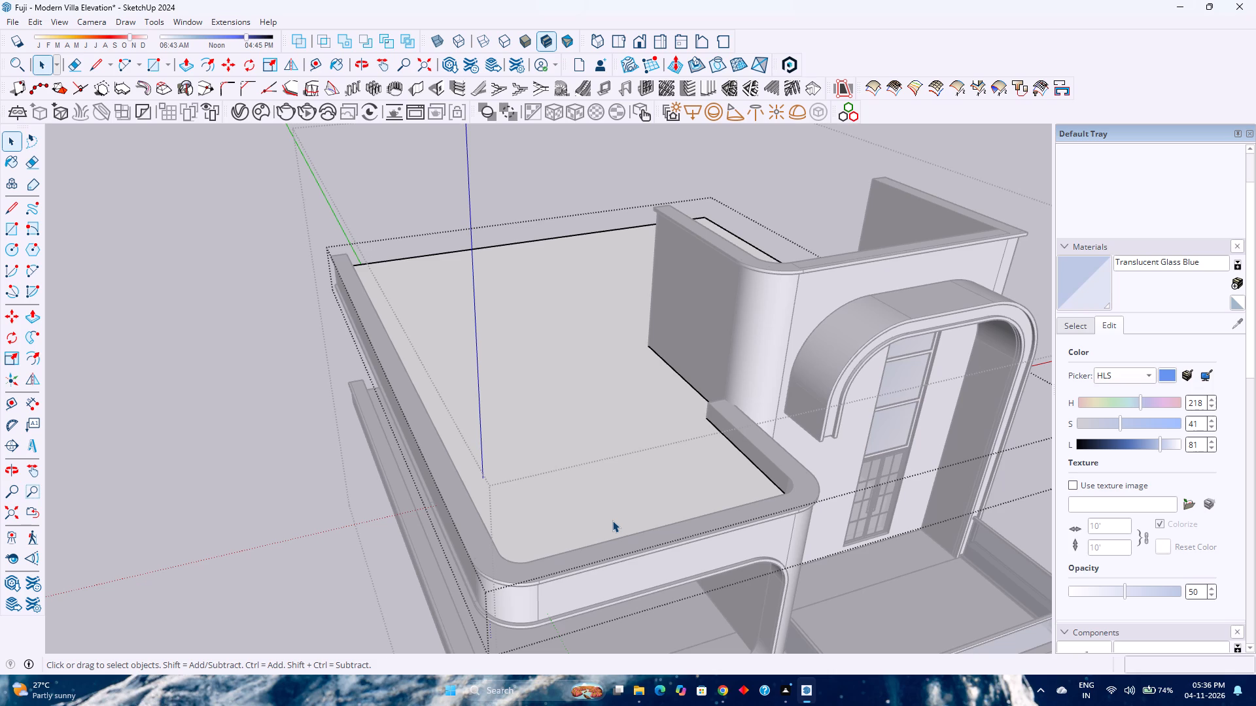
scroll(604, 523, "down", 3)
scroll(637, 557, "up", 3)
middle_click(637, 557)
middle_click_drag(638, 557, 637, 529)
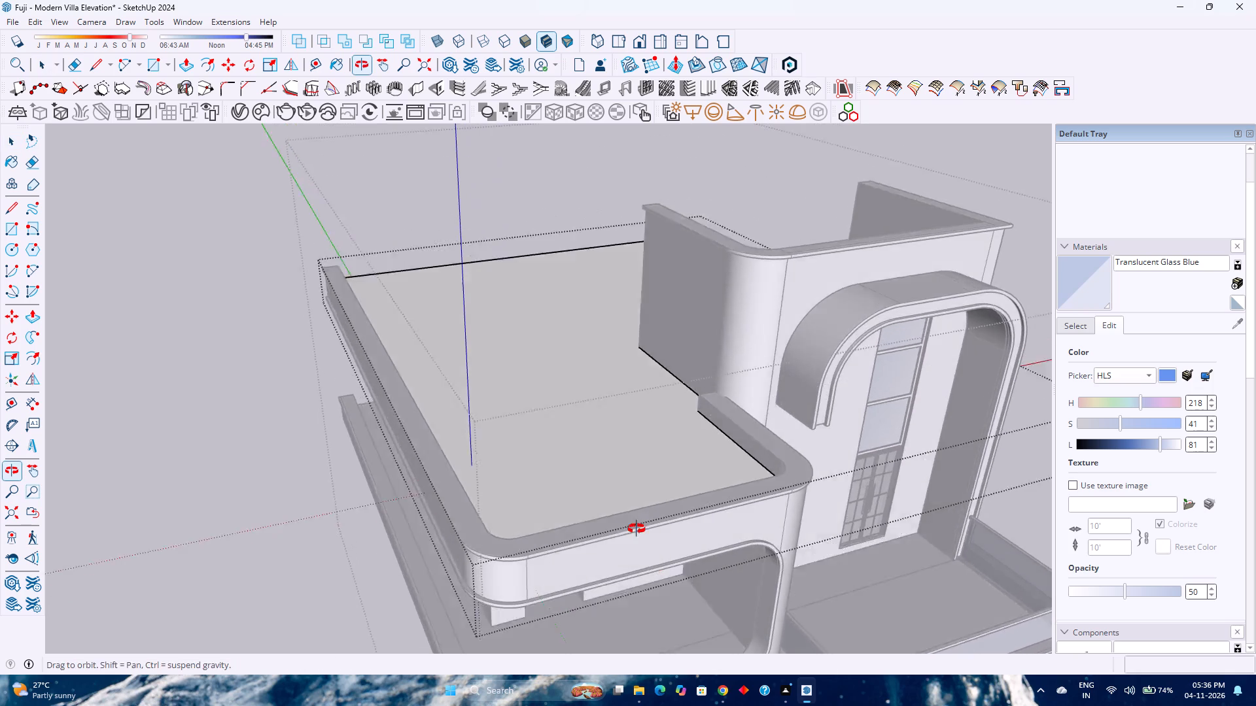
middle_click_drag(637, 529, 615, 509)
middle_click(614, 509)
scroll(608, 510, "down", 6)
middle_click_drag(695, 579, 770, 594)
middle_click_drag(865, 595, 979, 586)
middle_click(979, 586)
scroll(752, 475, "up", 2)
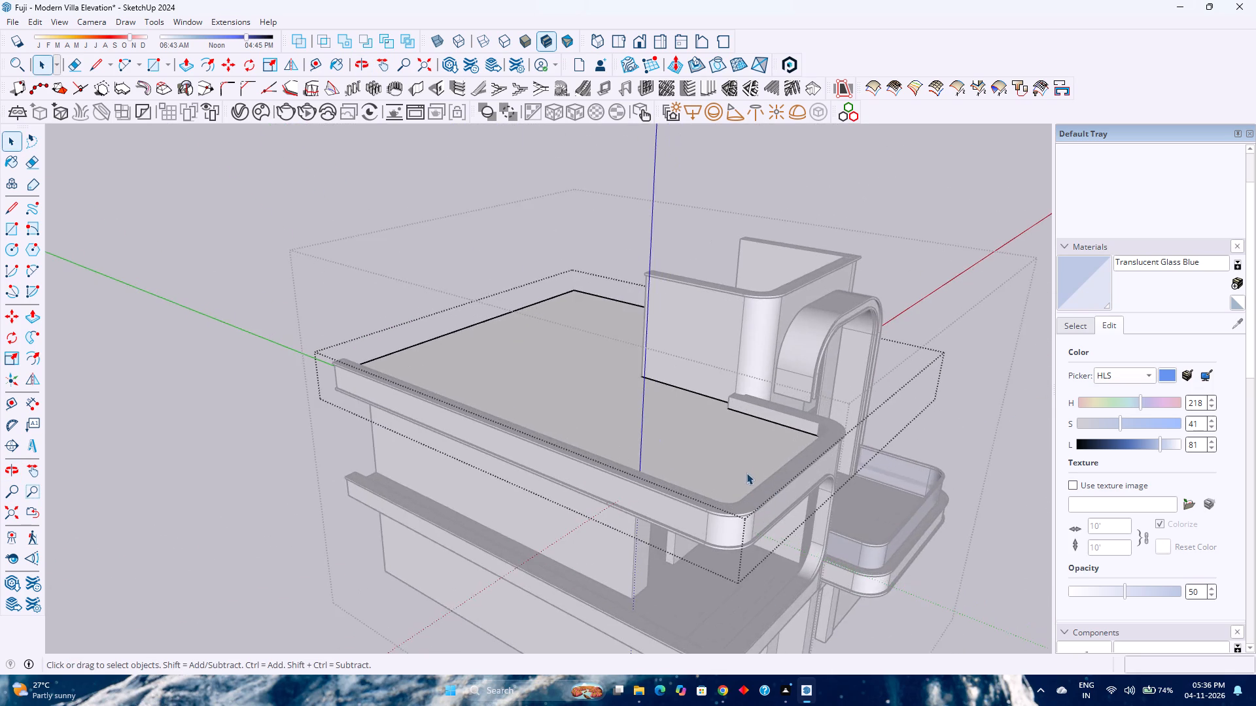
middle_click_drag(759, 480, 992, 598)
middle_click(992, 598)
Place a guide line along the slab edge at the inner face of the short parapet beside the tower.
left_click(319, 69)
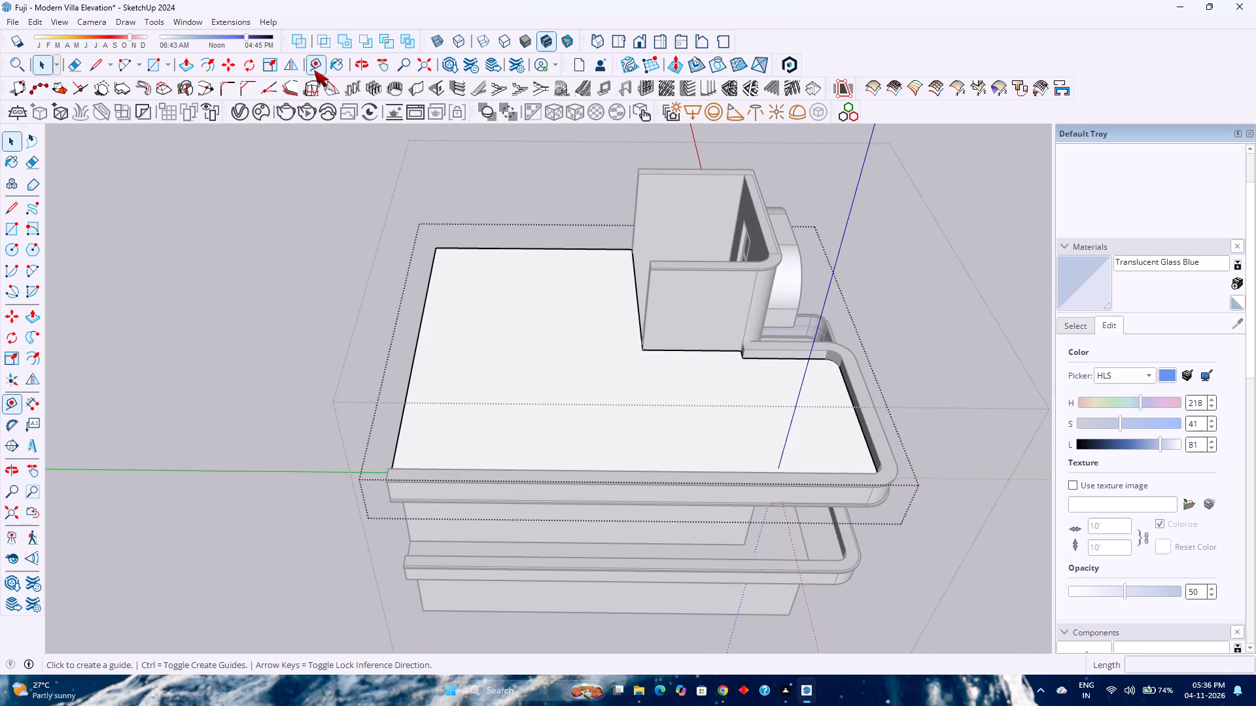
scroll(739, 358, "up", 9)
left_click(792, 357)
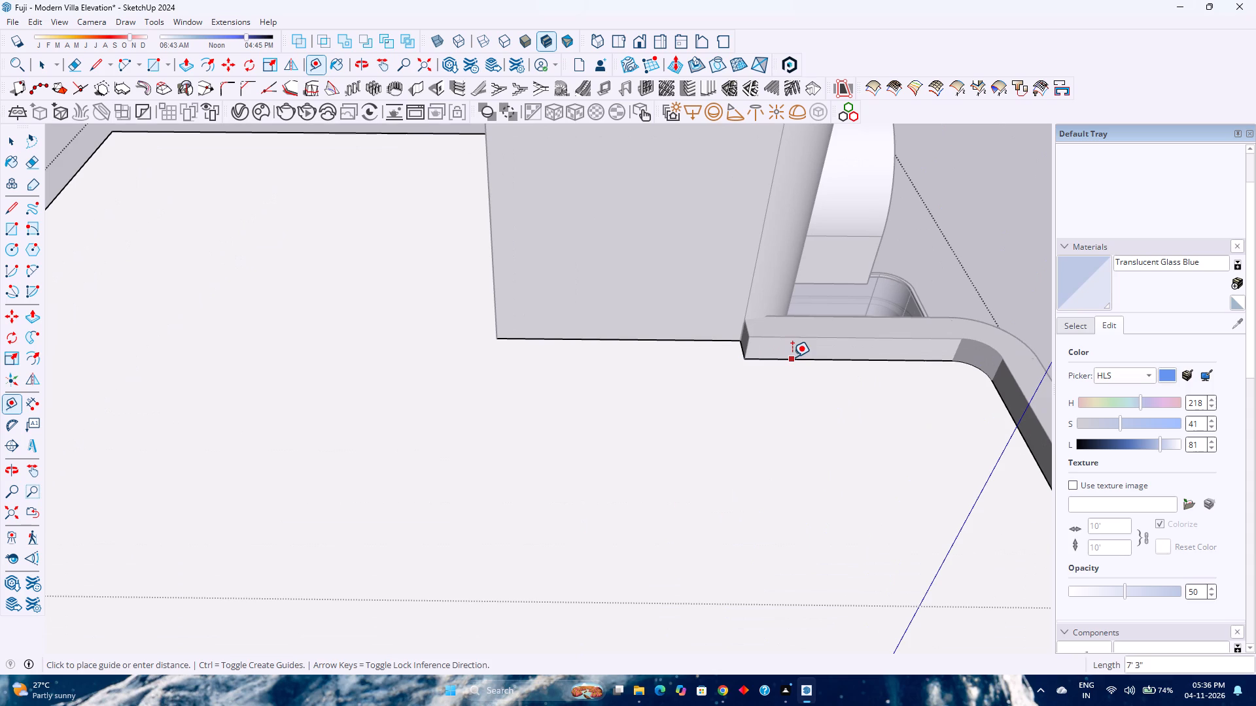
left_click(771, 365)
Place a parallel guide 1' in from the short parapet's inner edge, through the rounded corner's far tangent point.
scroll(679, 403, "down", 2)
middle_click_drag(674, 405, 746, 442)
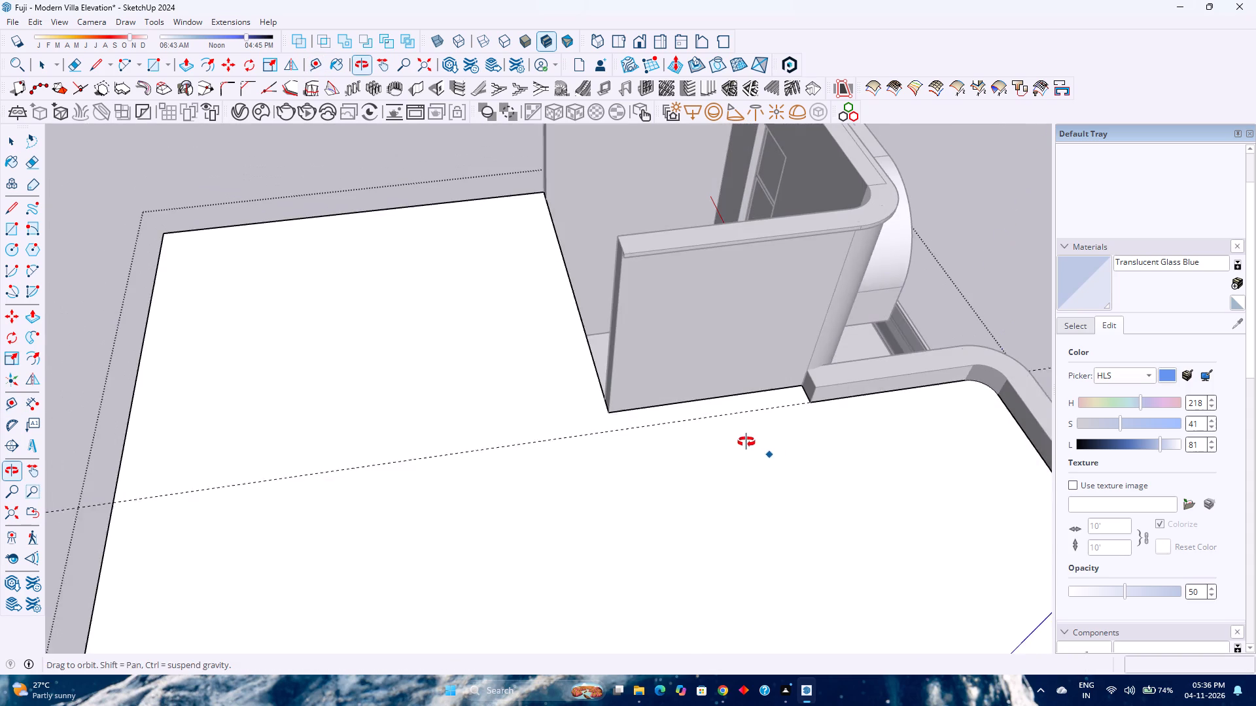
middle_click_drag(746, 442, 747, 442)
middle_click(747, 442)
middle_click_drag(739, 419, 485, 387, "shift")
middle_click(485, 387, "shift")
middle_click_drag(484, 387, 552, 440)
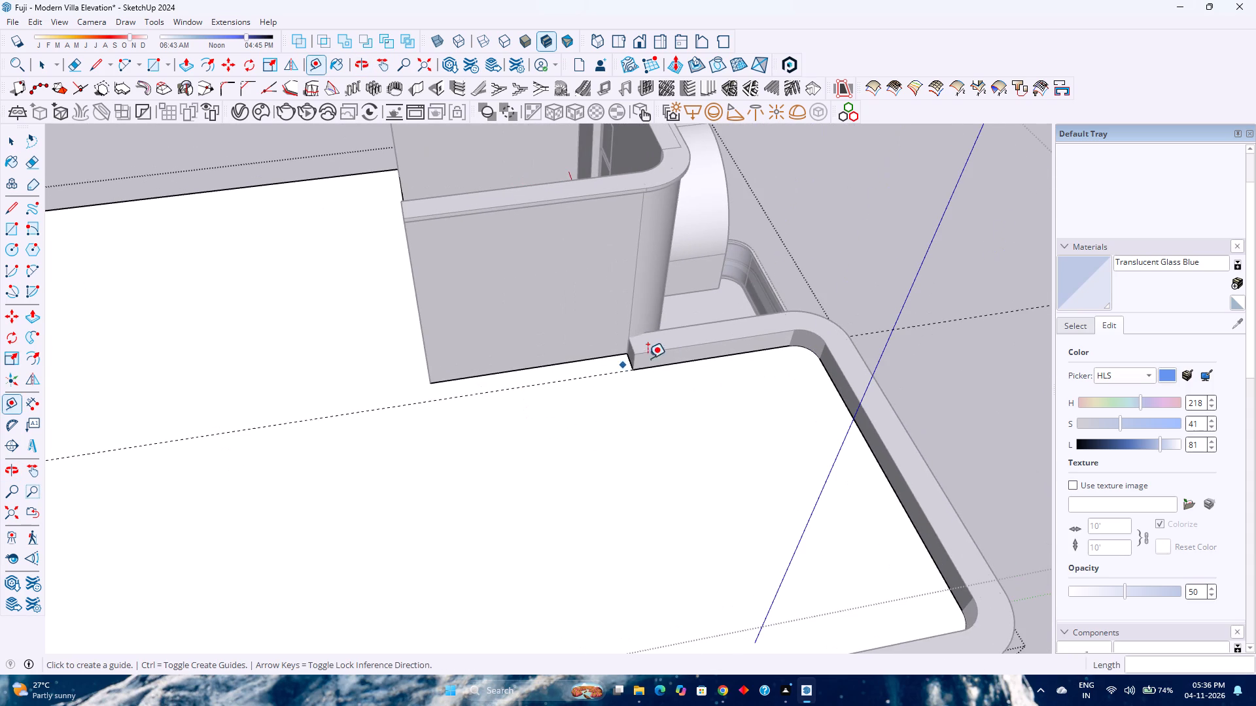
left_click(677, 365)
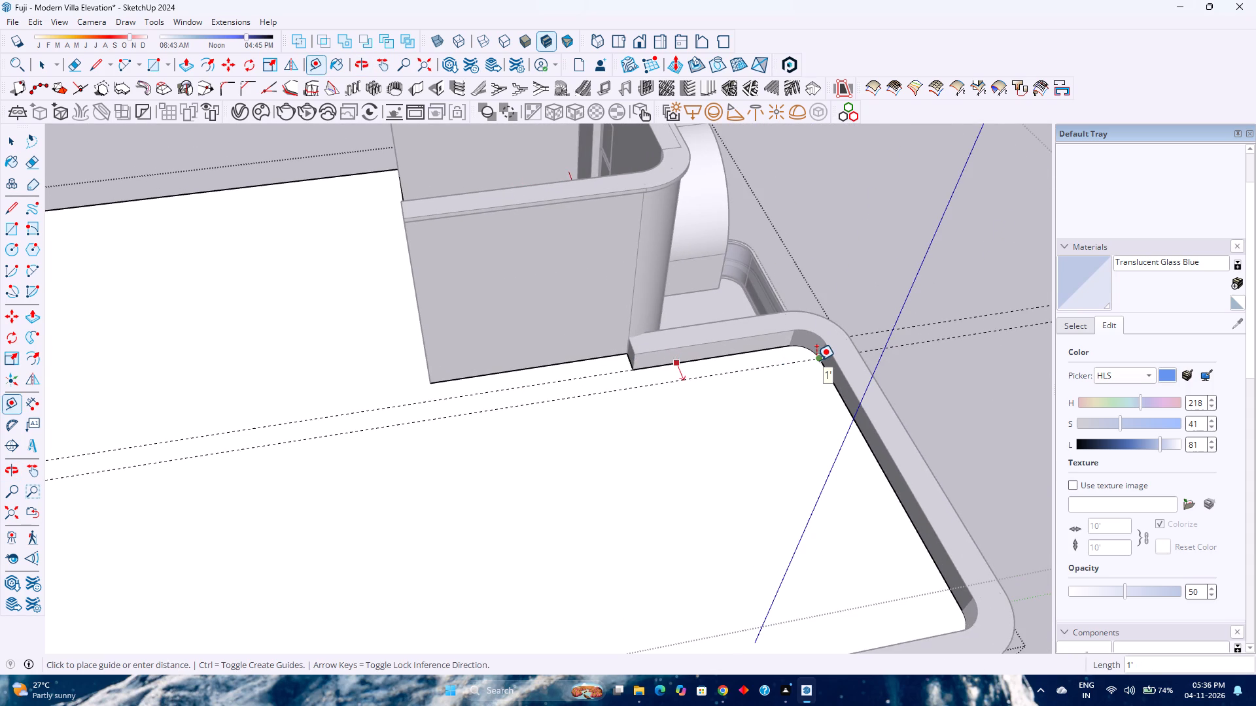
left_click(816, 360)
Place a guide about 11 13/16" in from the front parapet's inner edge, through the rounded corner's other tangent point.
scroll(818, 386, "up", 2)
left_click(831, 378)
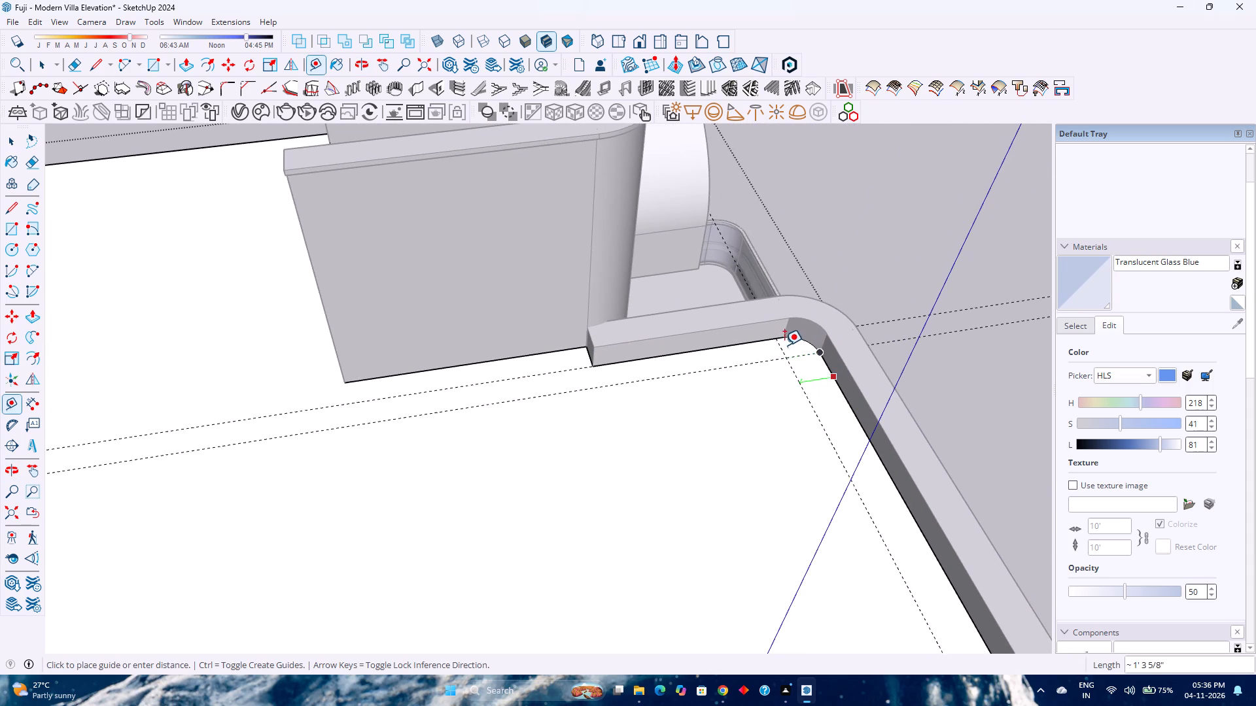
middle_click(773, 346, "shift")
middle_click_drag(767, 346, 737, 337, "shift")
middle_click_drag(637, 314, 620, 313, "shift")
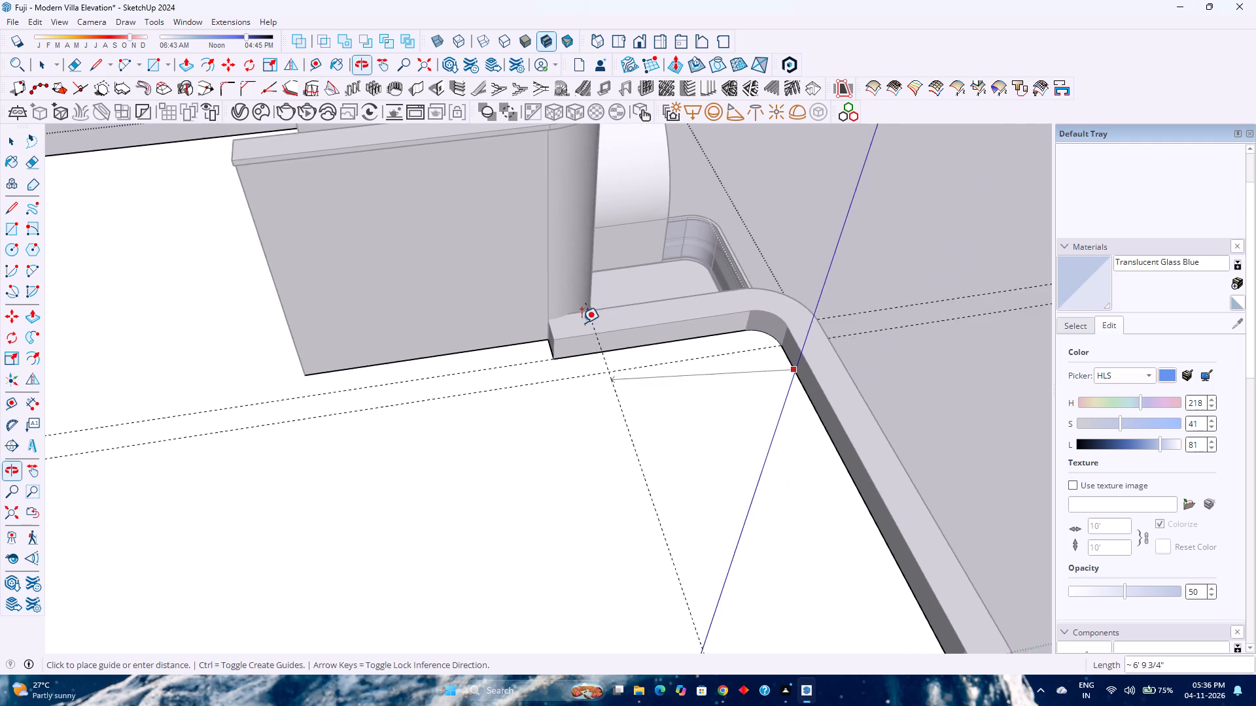
middle_click_drag(576, 326, 705, 425)
middle_click(707, 426)
middle_click_drag(751, 424, 467, 331, "shift")
middle_click(467, 331, "shift")
scroll(631, 406, "up", 5)
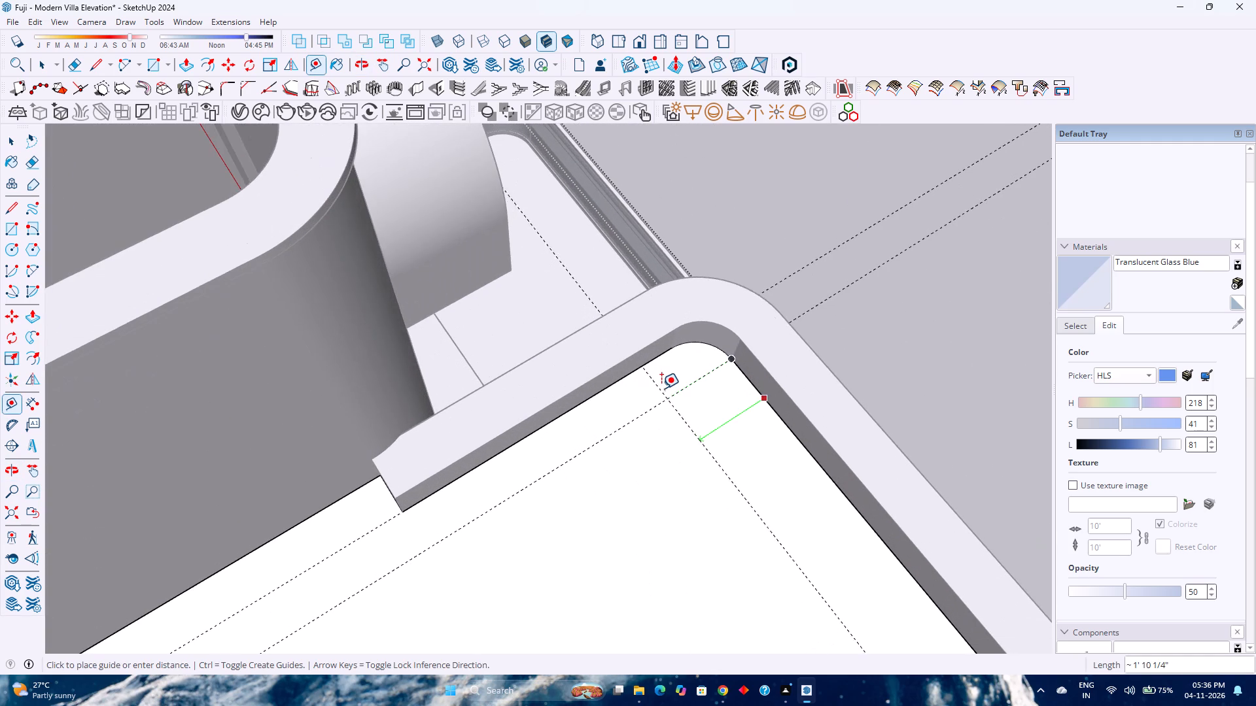
scroll(661, 388, "up", 1)
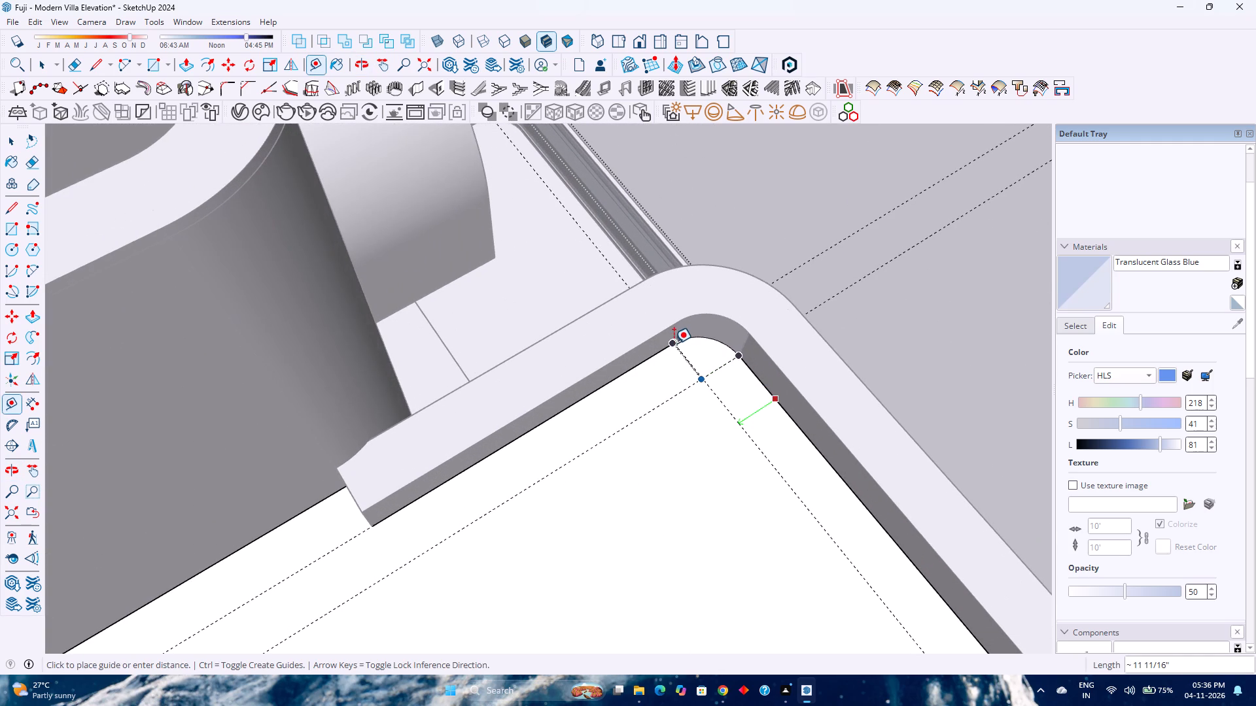
scroll(669, 348, "up", 8)
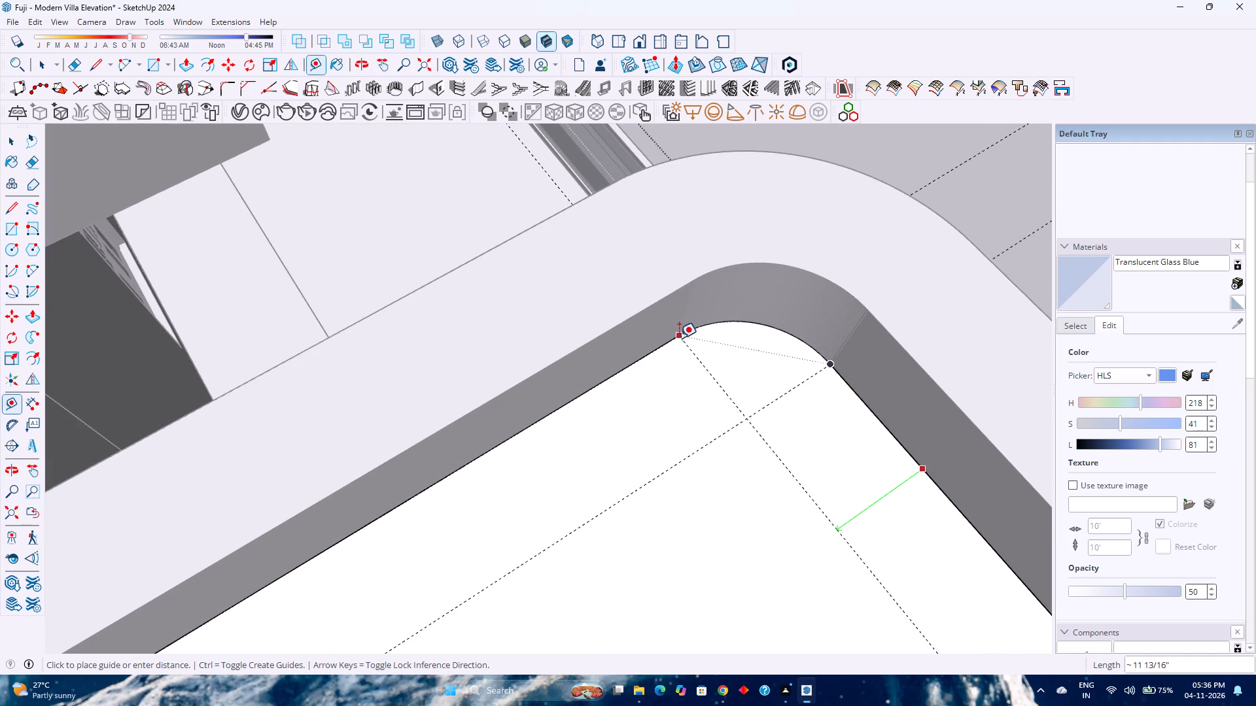
left_click(675, 337)
Place a guide about 10 7/8" in from the long side parapet's inner edge, through the opposite rounded corner's tangent point.
scroll(617, 374, "down", 5)
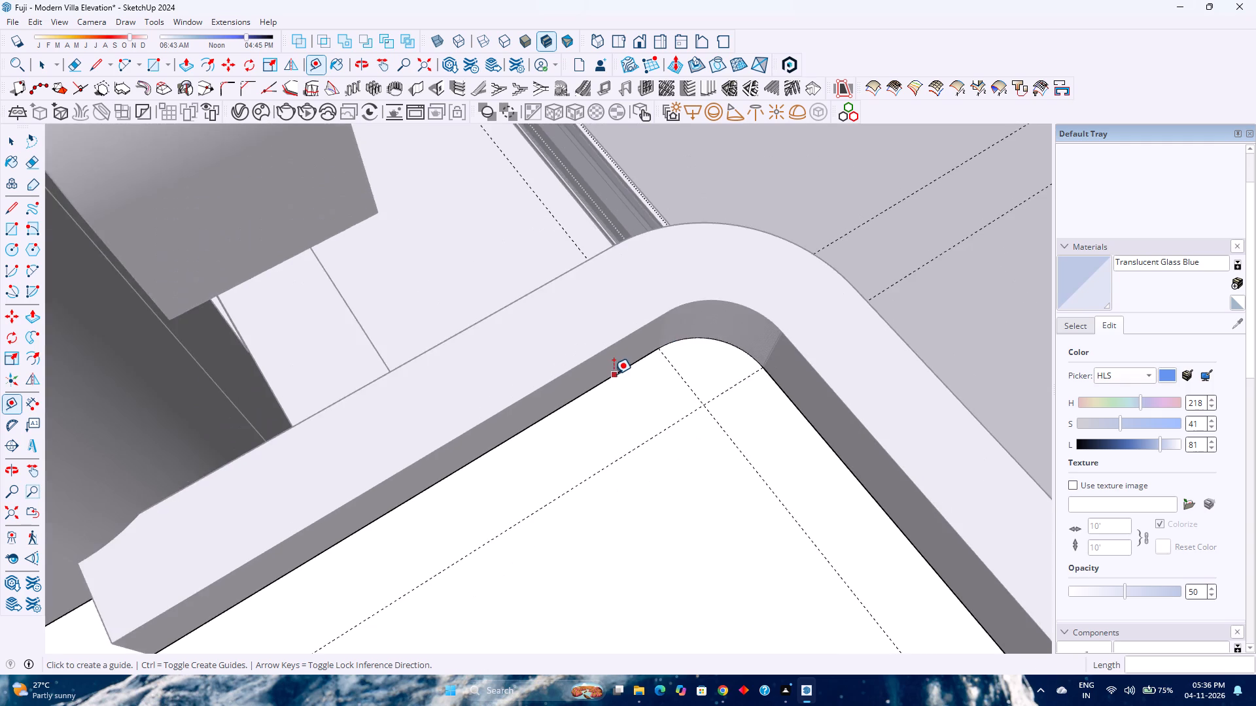
scroll(614, 374, "down", 6)
middle_click_drag(678, 420, 417, 303, "shift")
scroll(401, 305, "down", 3)
middle_click_drag(338, 384, 716, 345)
middle_click(716, 345)
middle_click(722, 345)
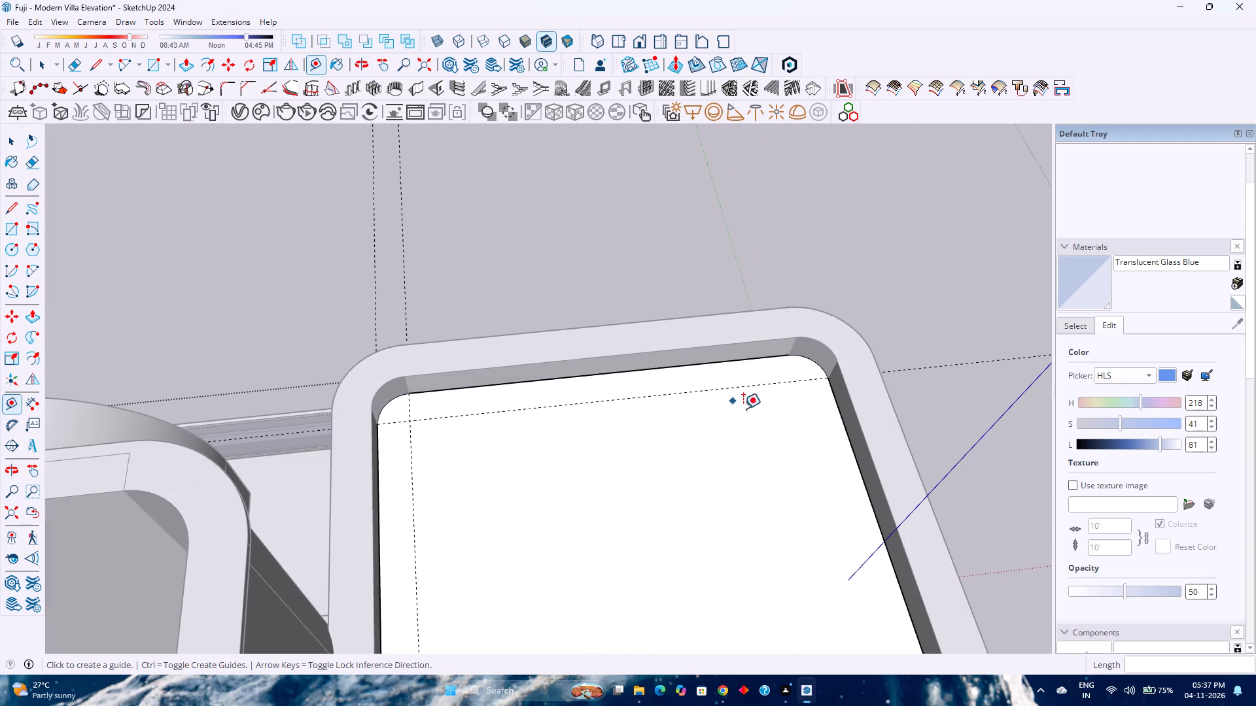
middle_click_drag(784, 415, 659, 353, "shift")
middle_click(657, 352, "shift")
middle_click_drag(651, 362, 708, 369)
middle_click(712, 368)
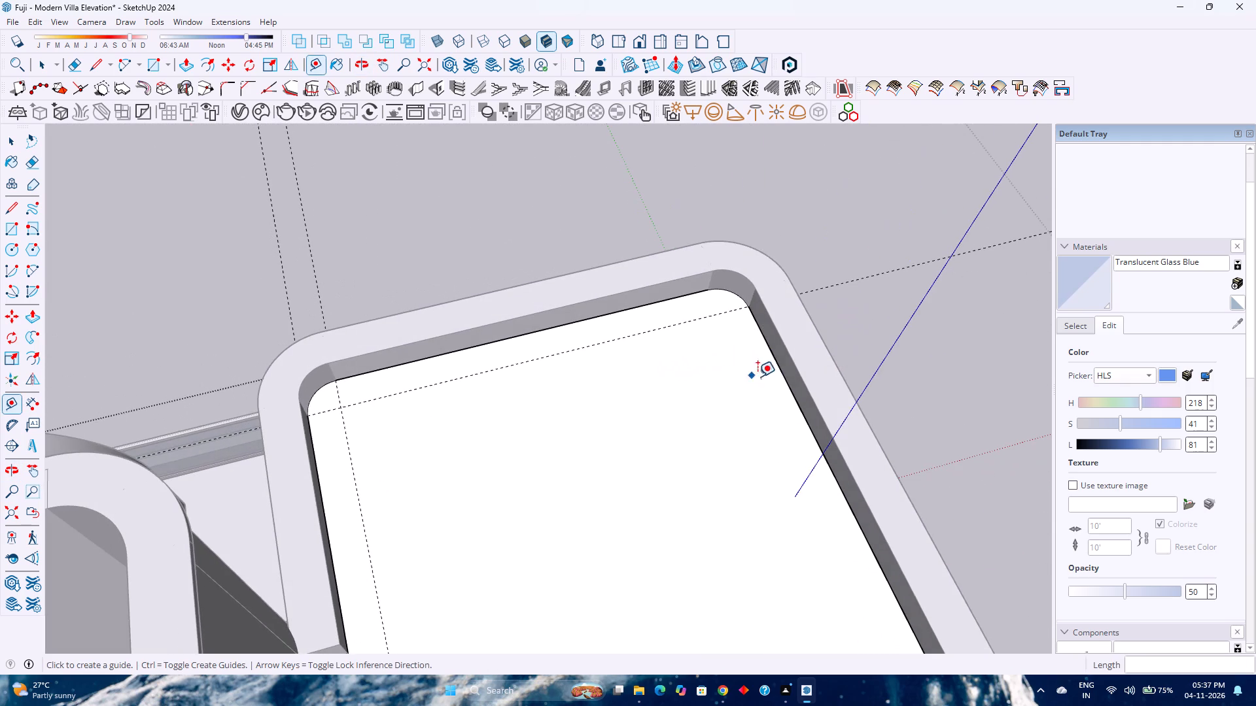
left_click(778, 360)
left_click(711, 290)
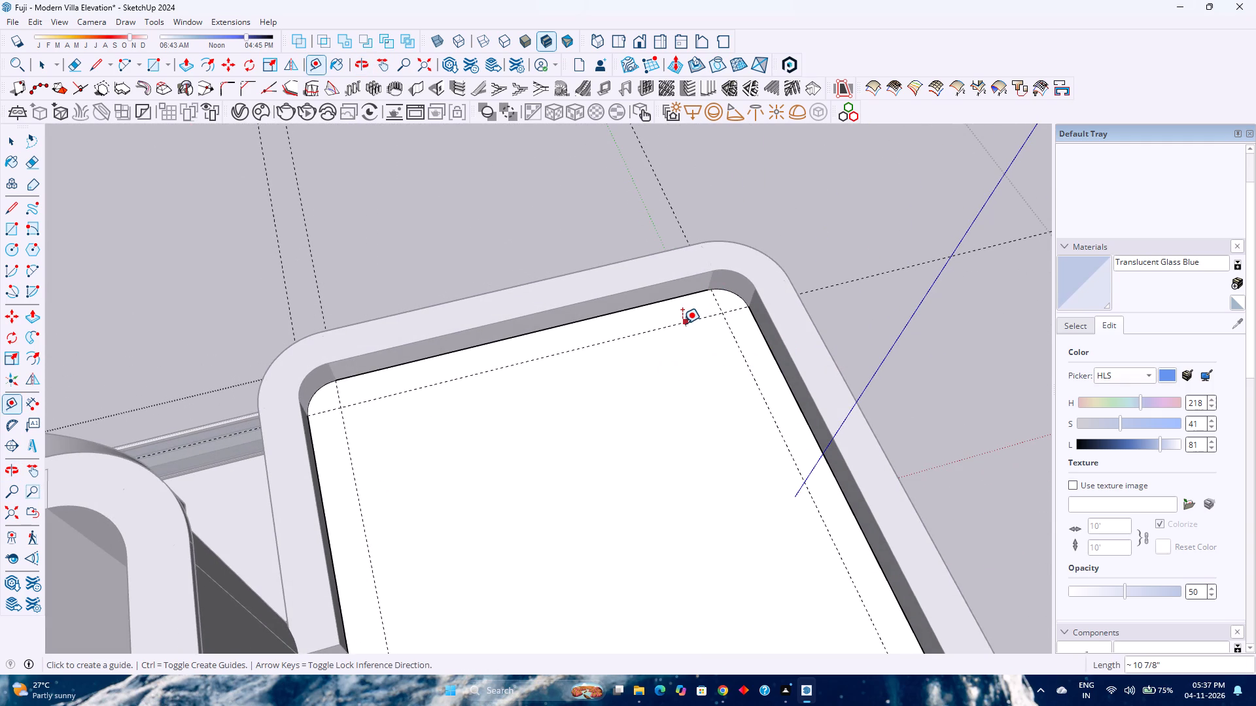
Set the last guide's offset from the long side parapet's inner edge to 1'.
type("1'")
key("Return")
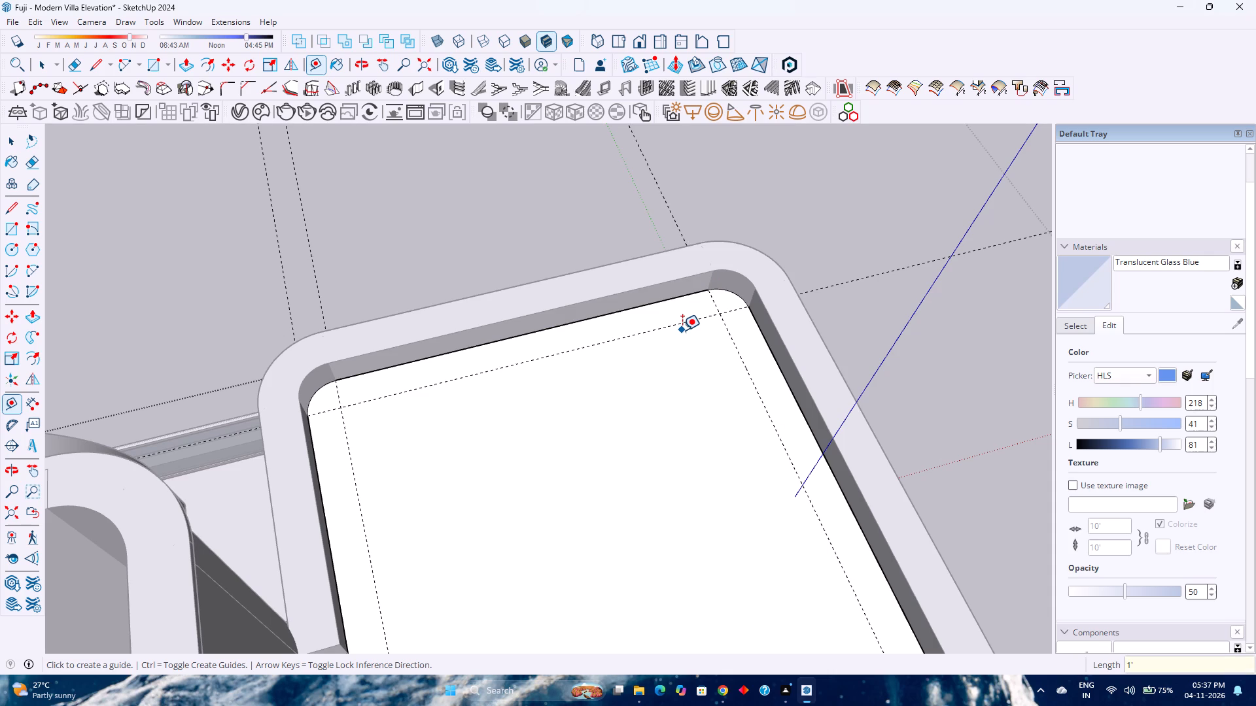
Hide the rounded-corner parapet group standing on the roof slab.
scroll(578, 358, "up", 1)
middle_click_drag(576, 358, 500, 376)
middle_click(500, 376)
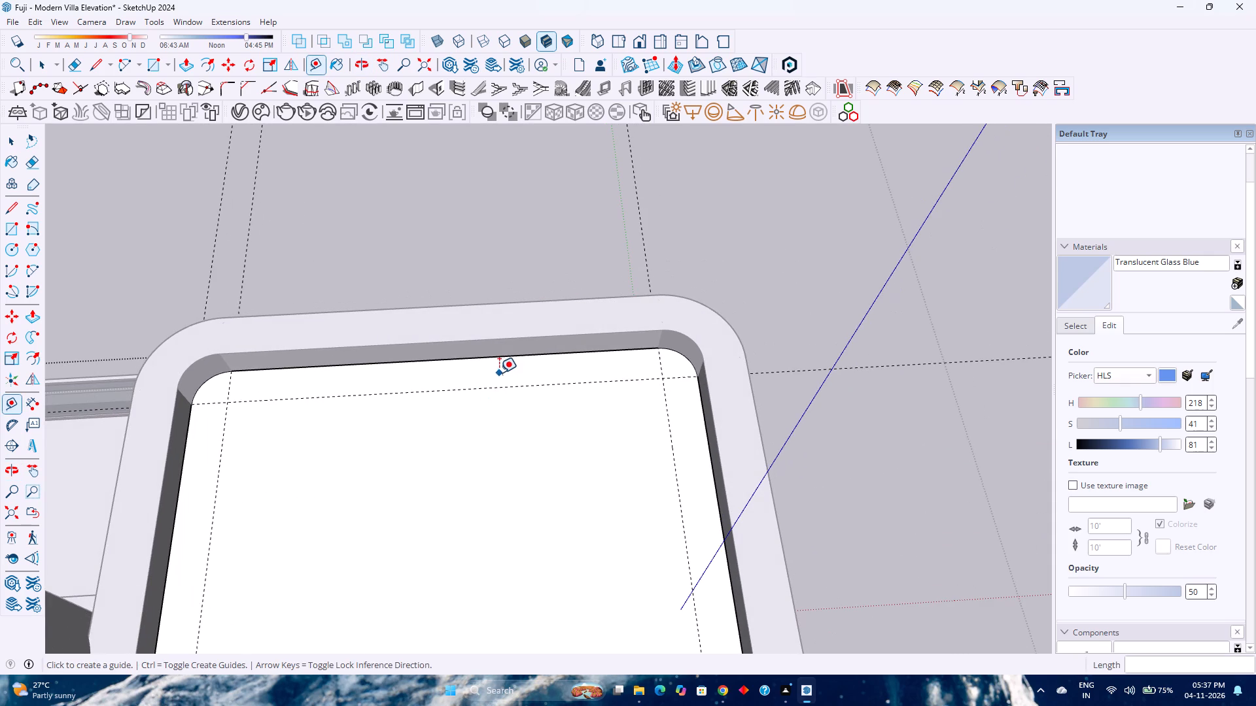
key("space")
key("Escape")
left_click(630, 325)
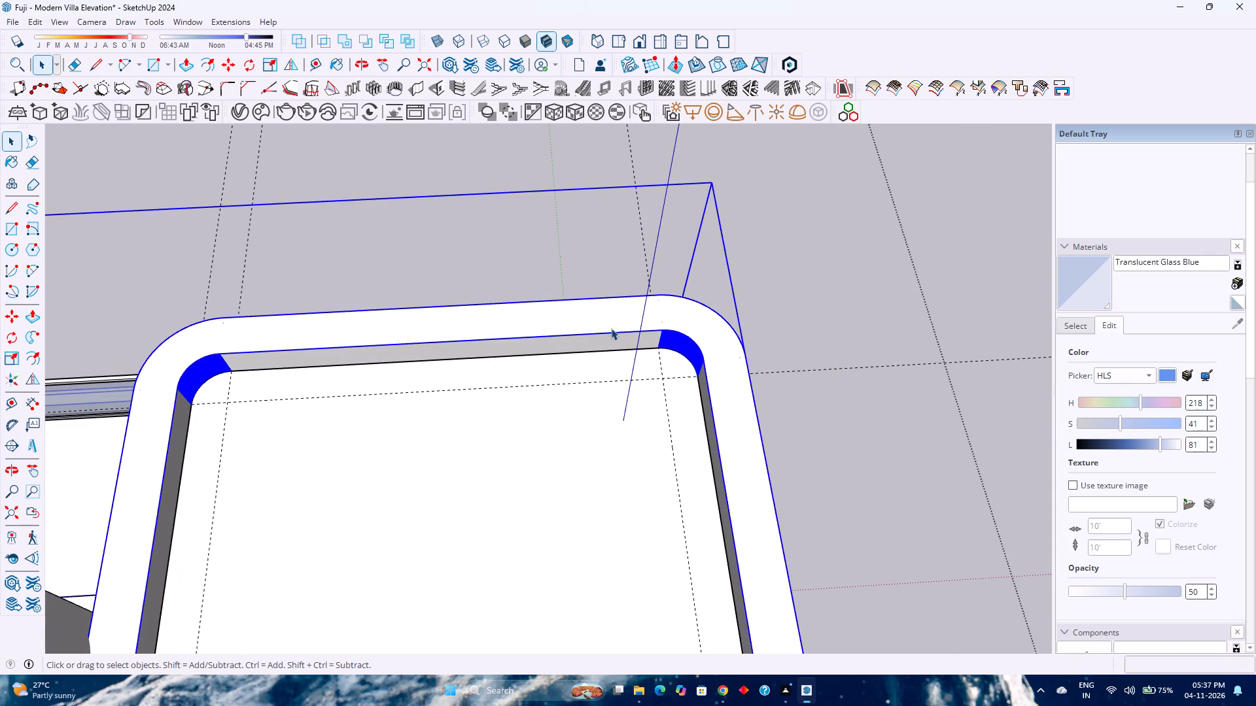
right_click(610, 328)
left_click(639, 365)
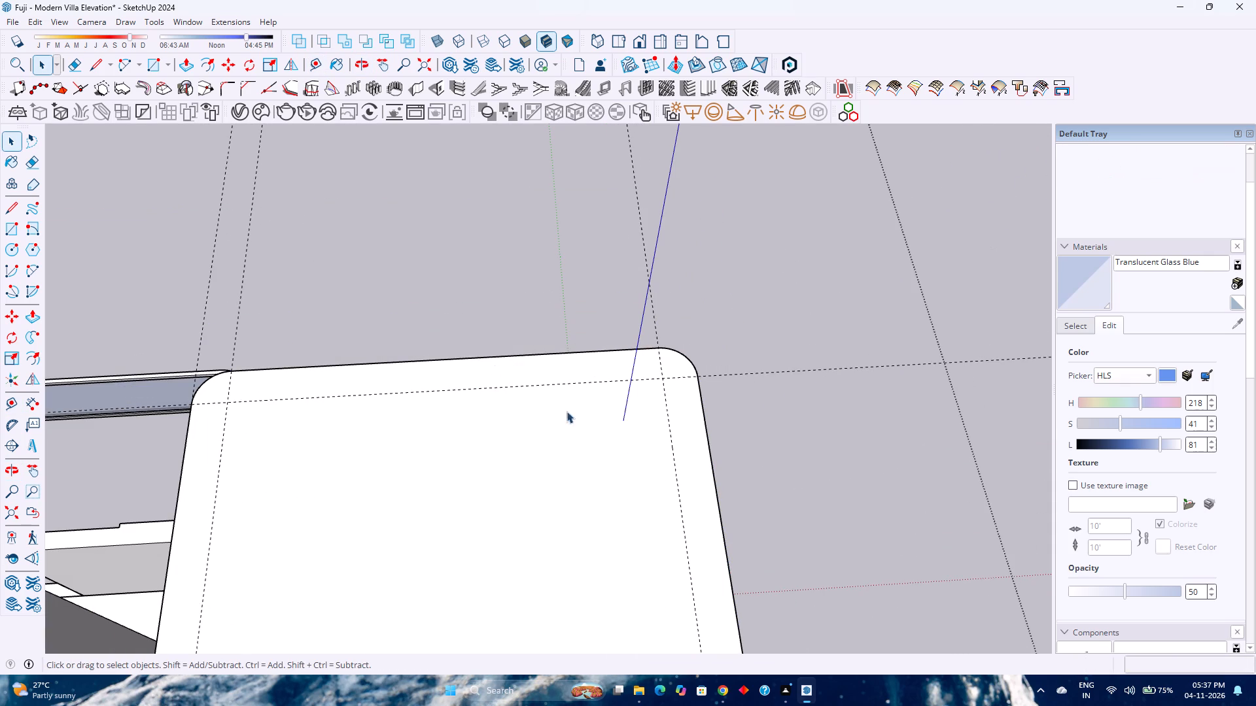
Inside the slab group, copy its notch-side, short end and long side edges with both corner arcs about 19' 2 9/16" outward along the red axis.
double_click(555, 429)
scroll(555, 422, "down", 9)
middle_click_drag(548, 482, 293, 419)
middle_click(288, 416)
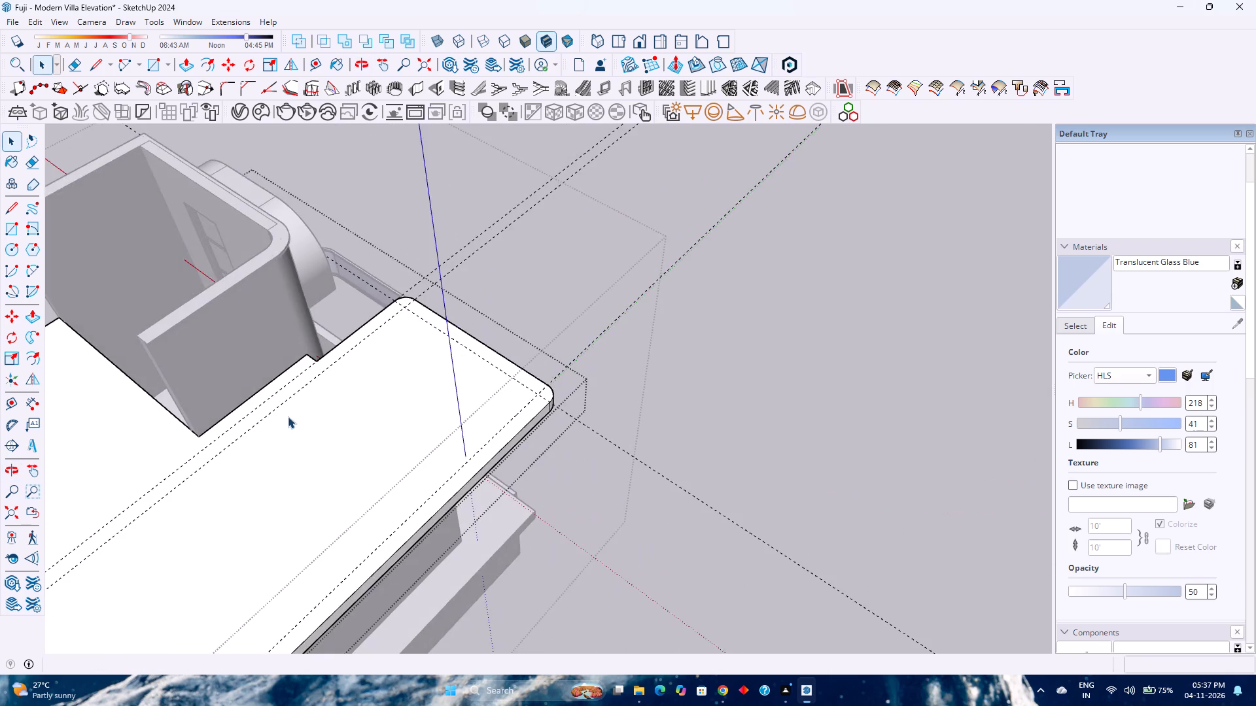
scroll(358, 420, "up", 2)
middle_click_drag(358, 420, 582, 473)
middle_click(582, 473)
scroll(519, 435, "up", 7)
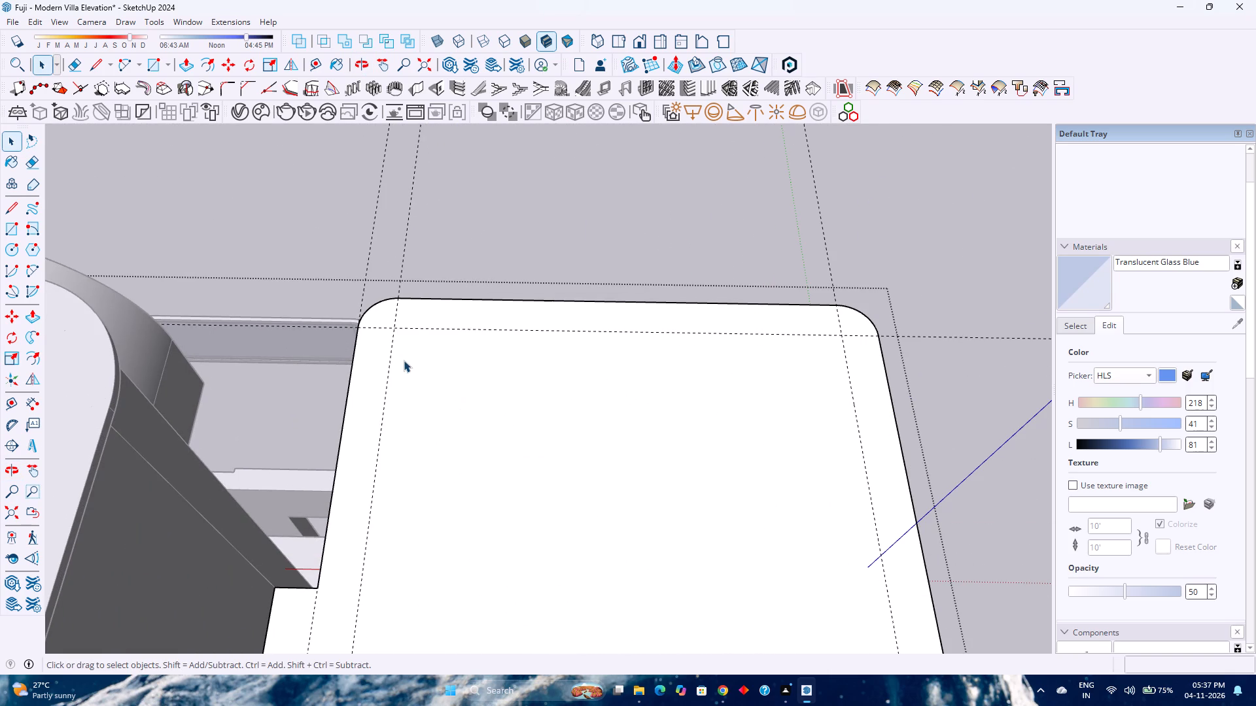
left_click(342, 424)
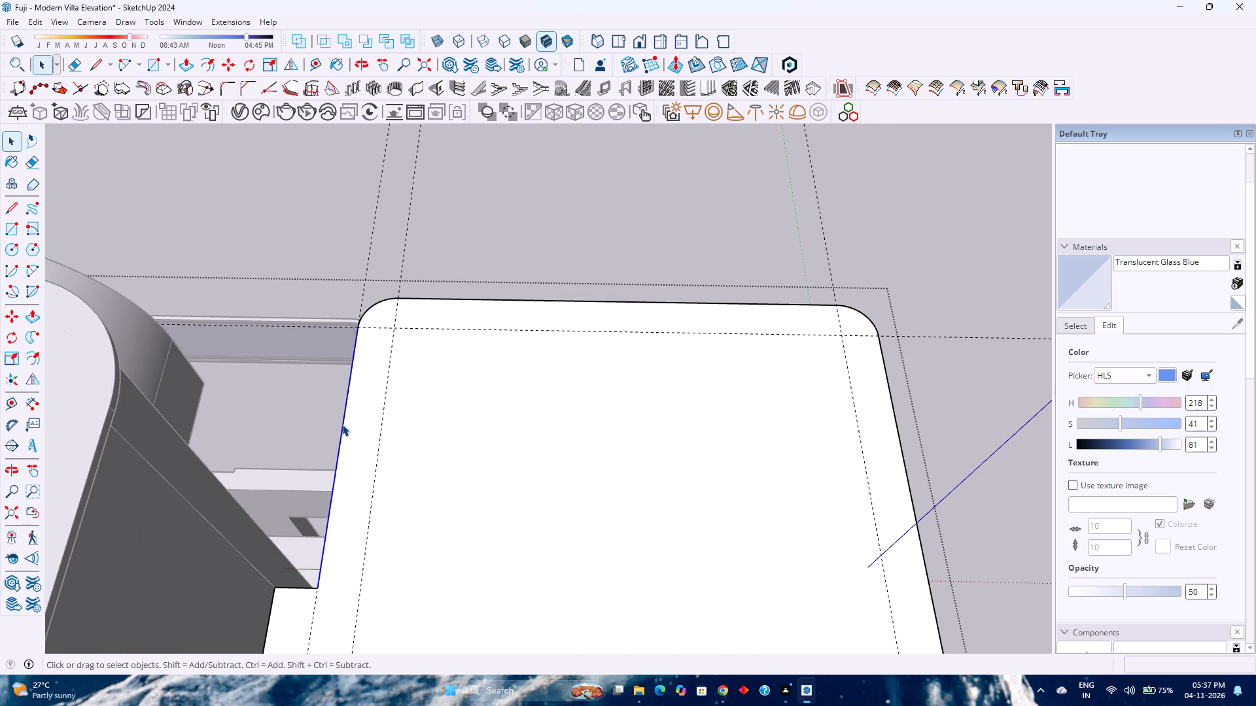
left_click(368, 311, "ctrl")
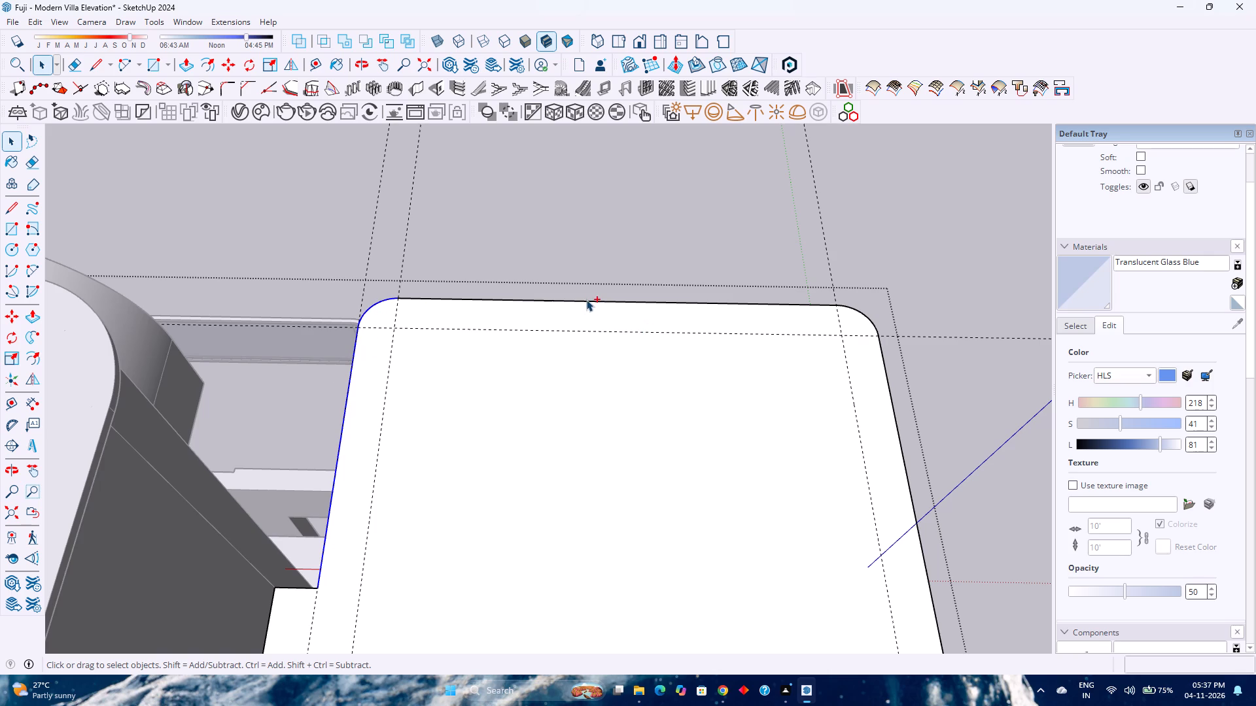
left_click(584, 301, "ctrl")
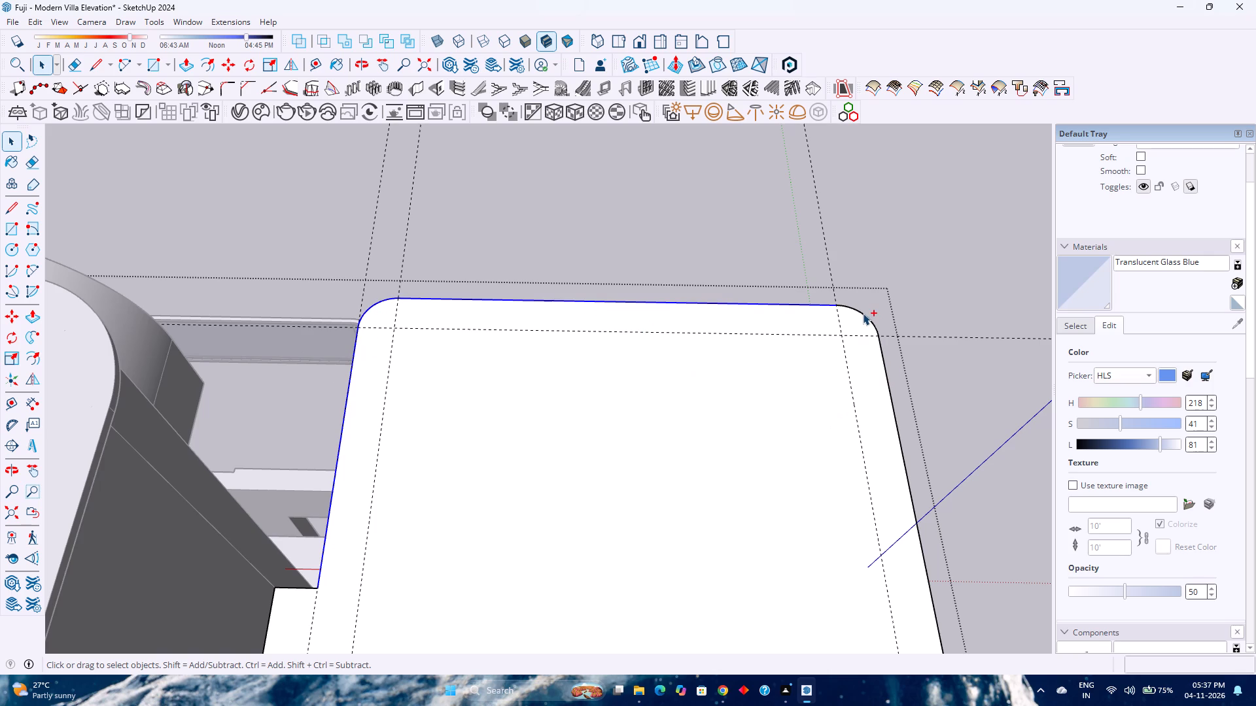
left_click(863, 313, "ctrl")
left_click(864, 316, "ctrl")
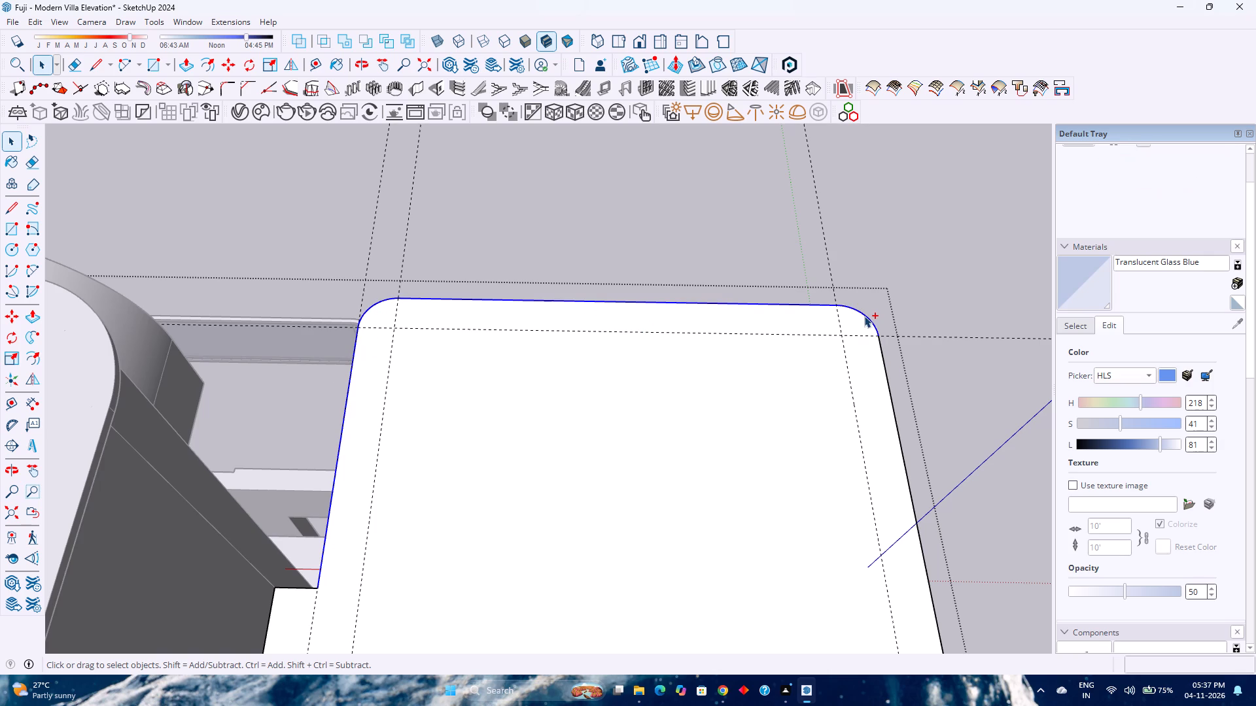
left_click(890, 389, "ctrl")
scroll(850, 390, "down", 1)
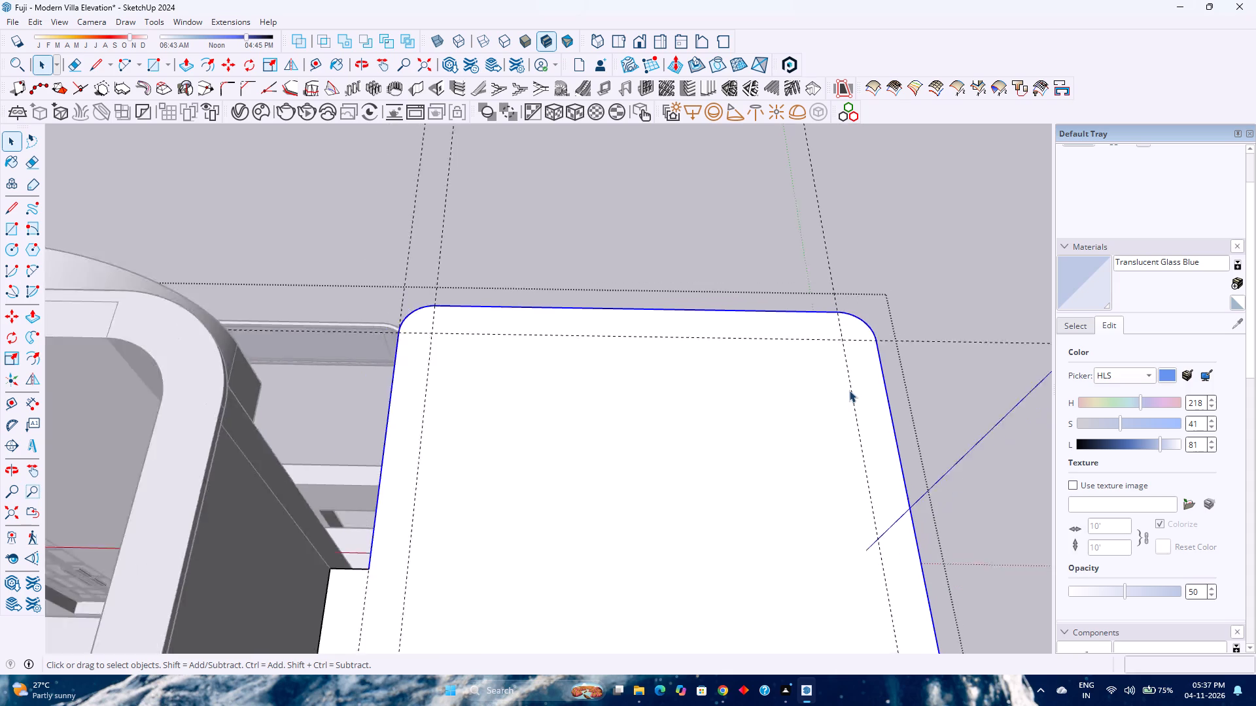
scroll(849, 390, "down", 2)
key("m")
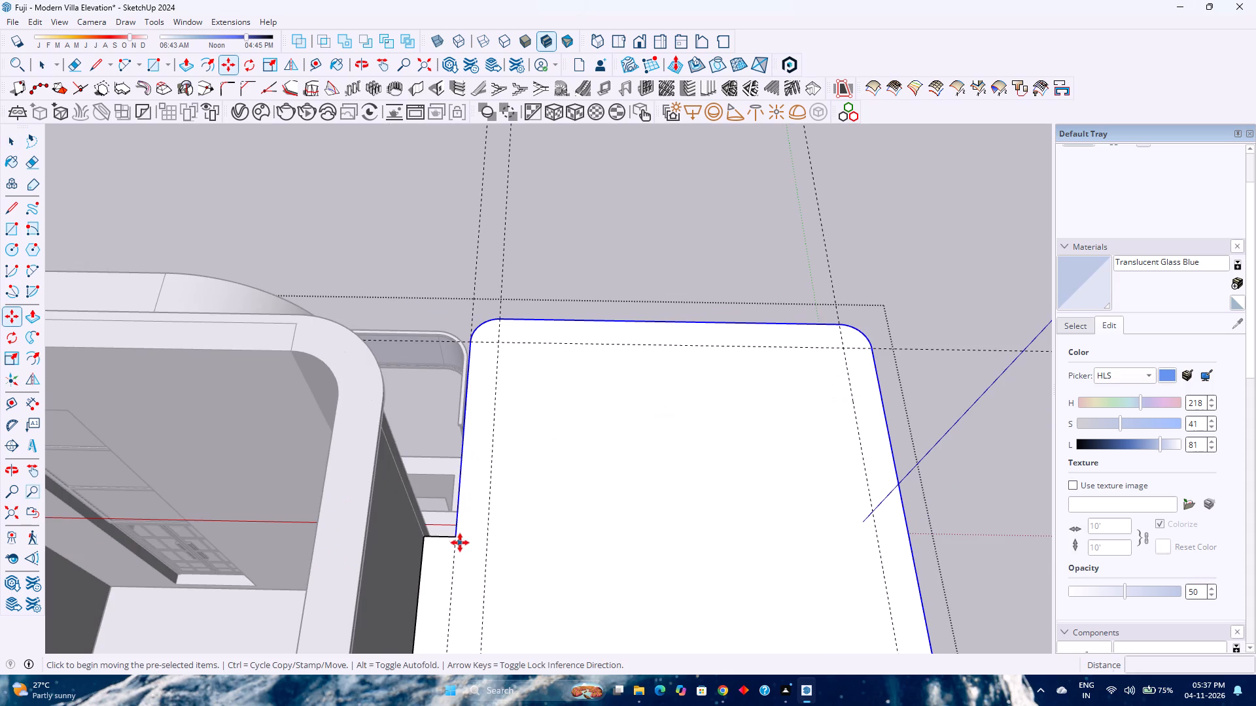
left_click(457, 537)
scroll(599, 538, "down", 3)
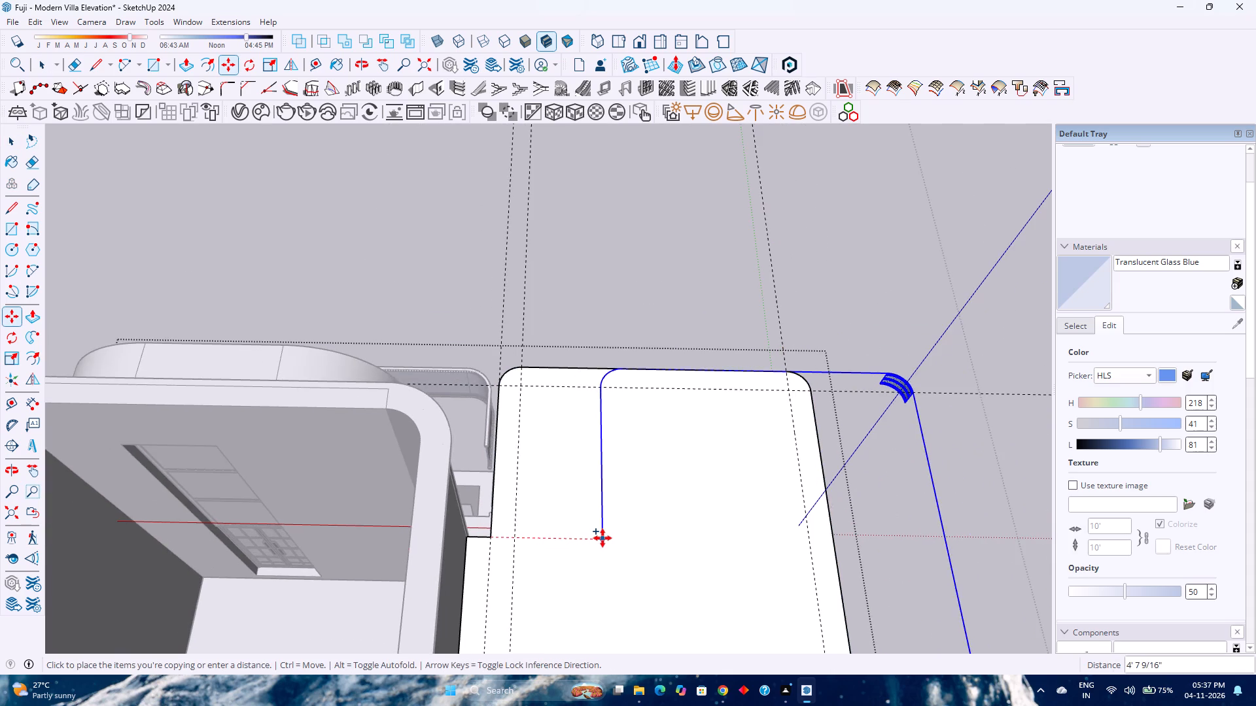
middle_click_drag(602, 533, 242, 519, "shift")
middle_click(242, 519, "shift")
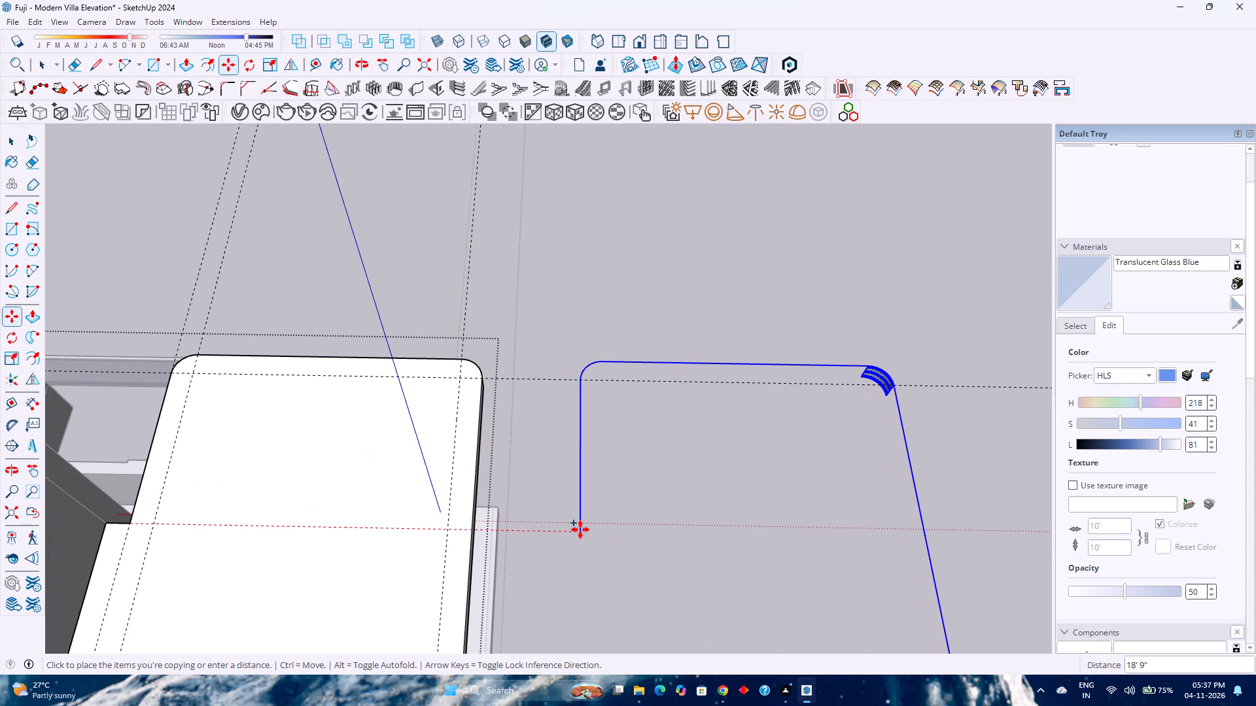
left_click(591, 533)
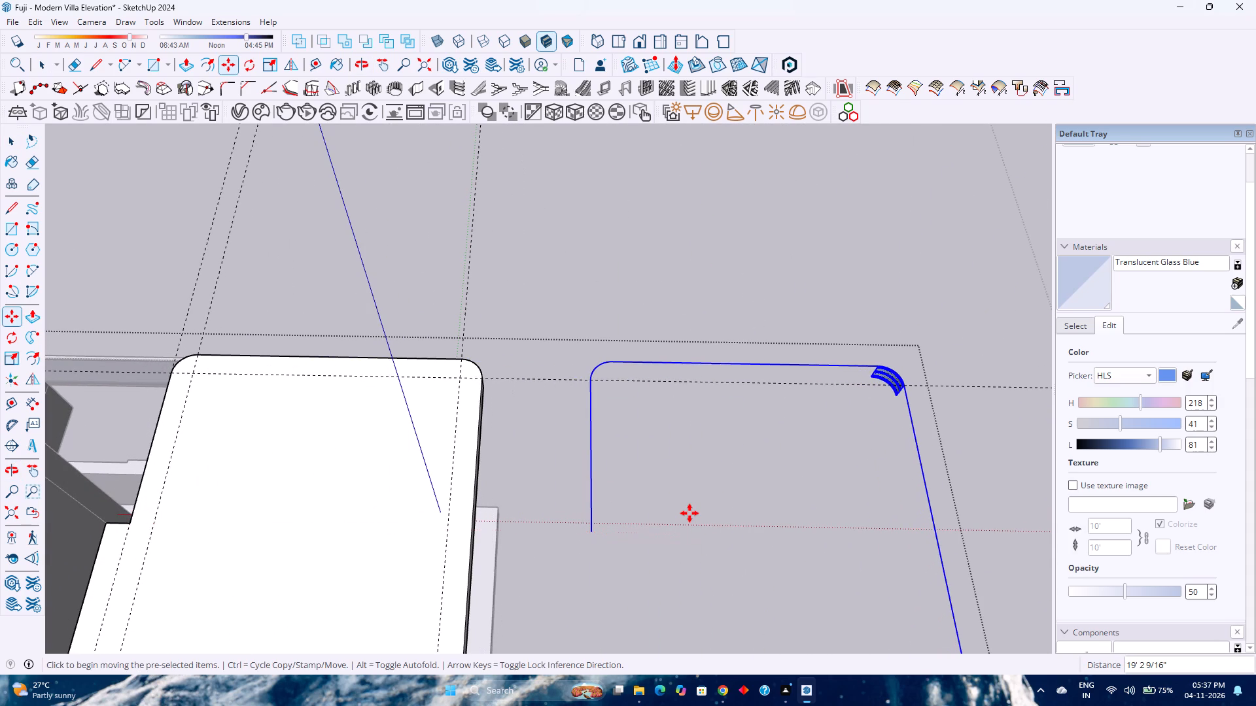
scroll(689, 513, "down", 2)
middle_click_drag(674, 516, 572, 441, "shift")
middle_click_drag(572, 441, 566, 435, "shift")
scroll(565, 429, "down", 7)
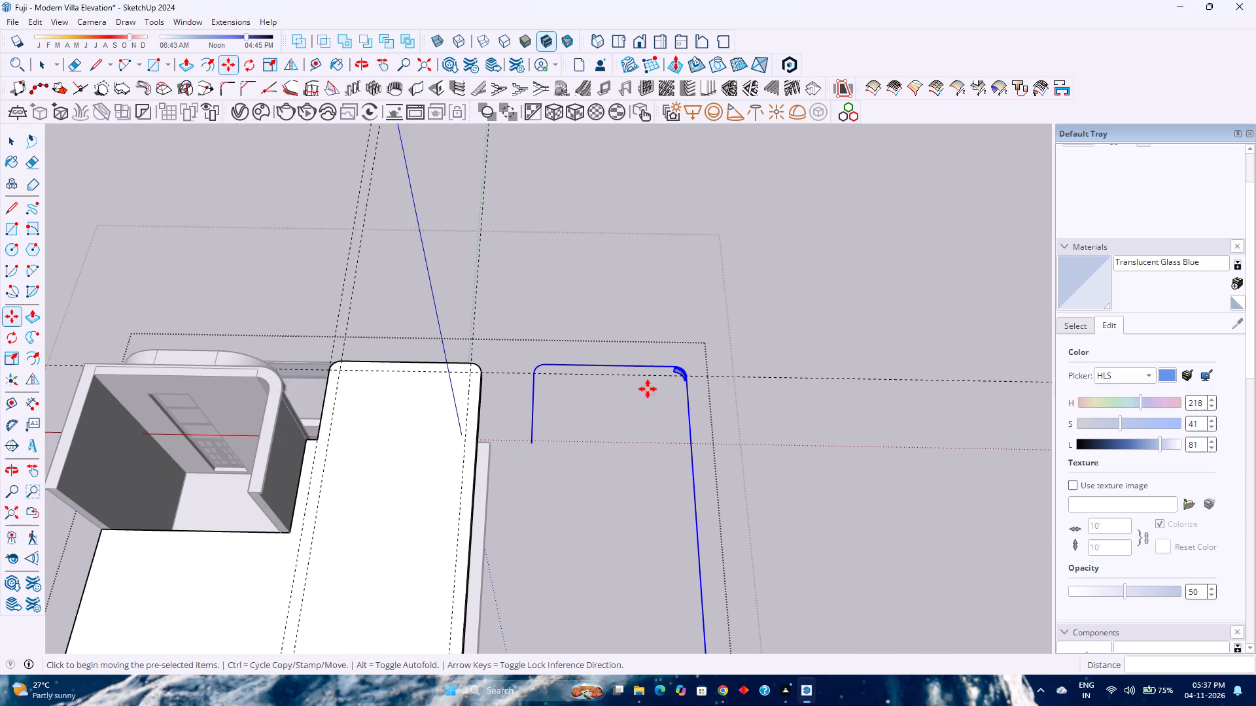
Delete the curved side face and its lower arc that came along with the copied outline's corner.
key("space")
scroll(673, 361, "up", 4)
scroll(697, 377, "down", 1)
scroll(698, 377, "up", 2)
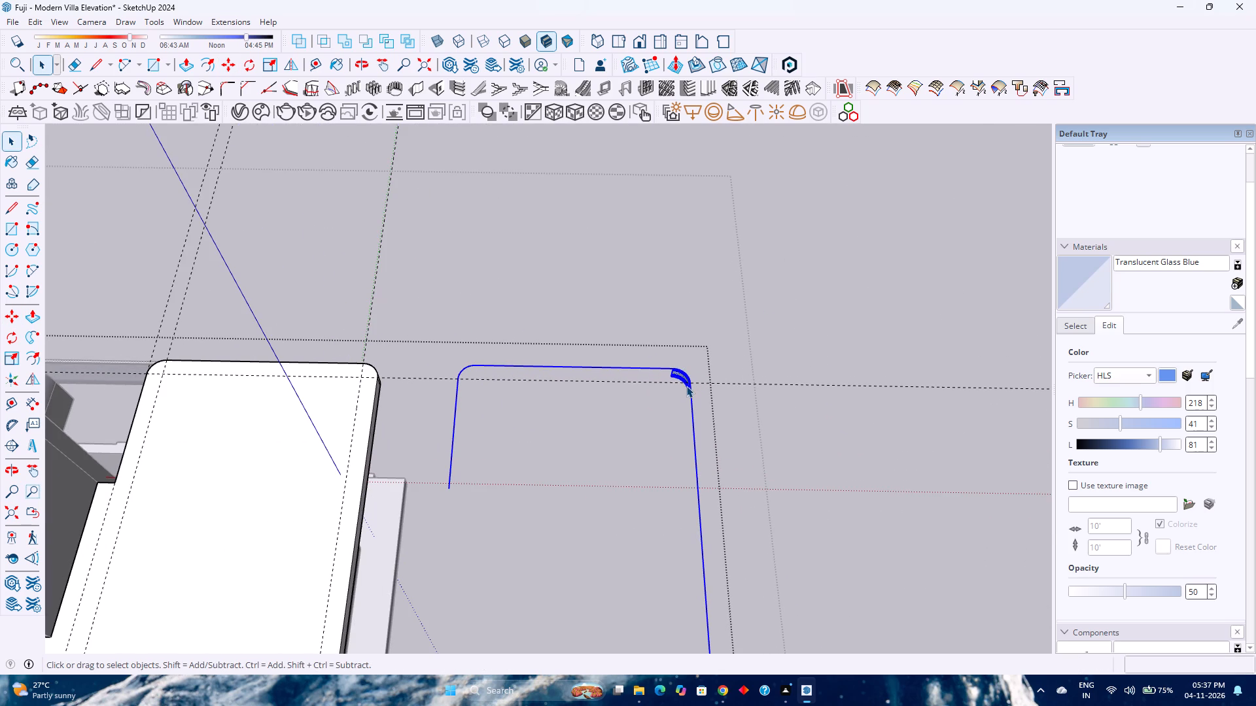
double_click(686, 386)
scroll(684, 381, "up", 8)
middle_click_drag(659, 402, 737, 370)
middle_click(737, 370)
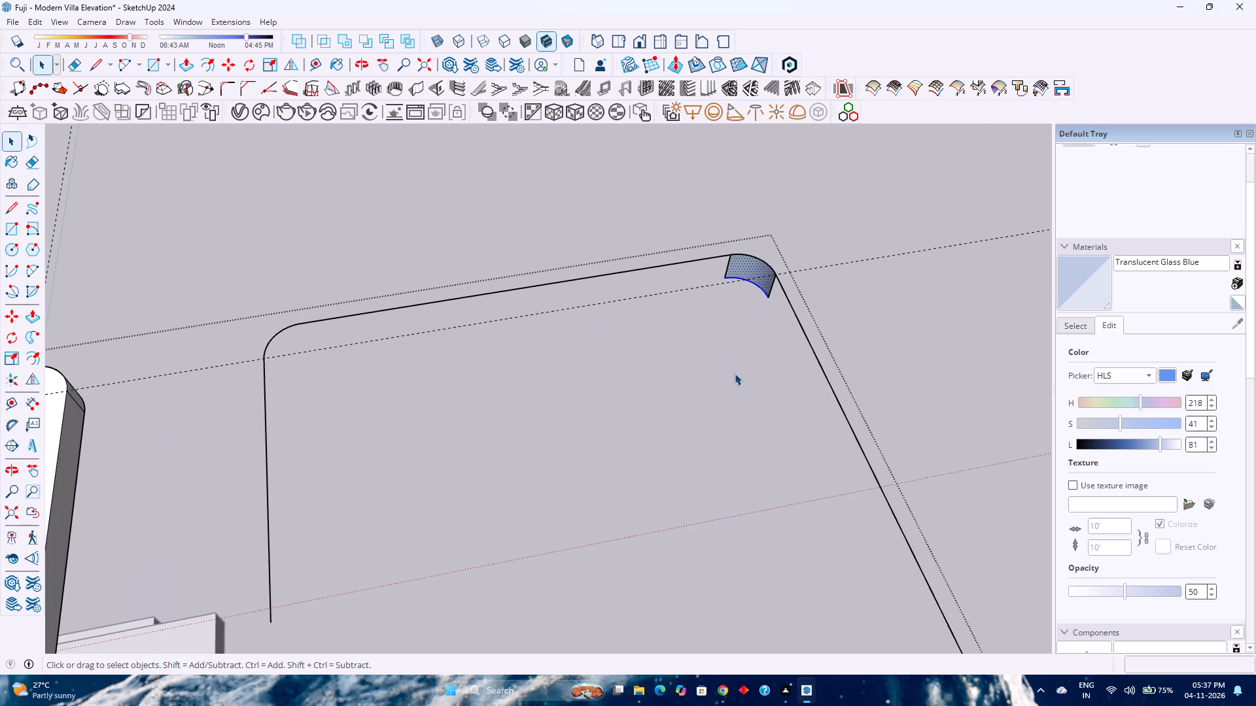
key("Delete")
Delete the two leftover short vertical edges under the copied outline's rounded corner.
scroll(725, 345, "up", 1)
middle_click_drag(725, 345, 661, 518, "shift")
middle_click_drag(652, 516, 708, 420)
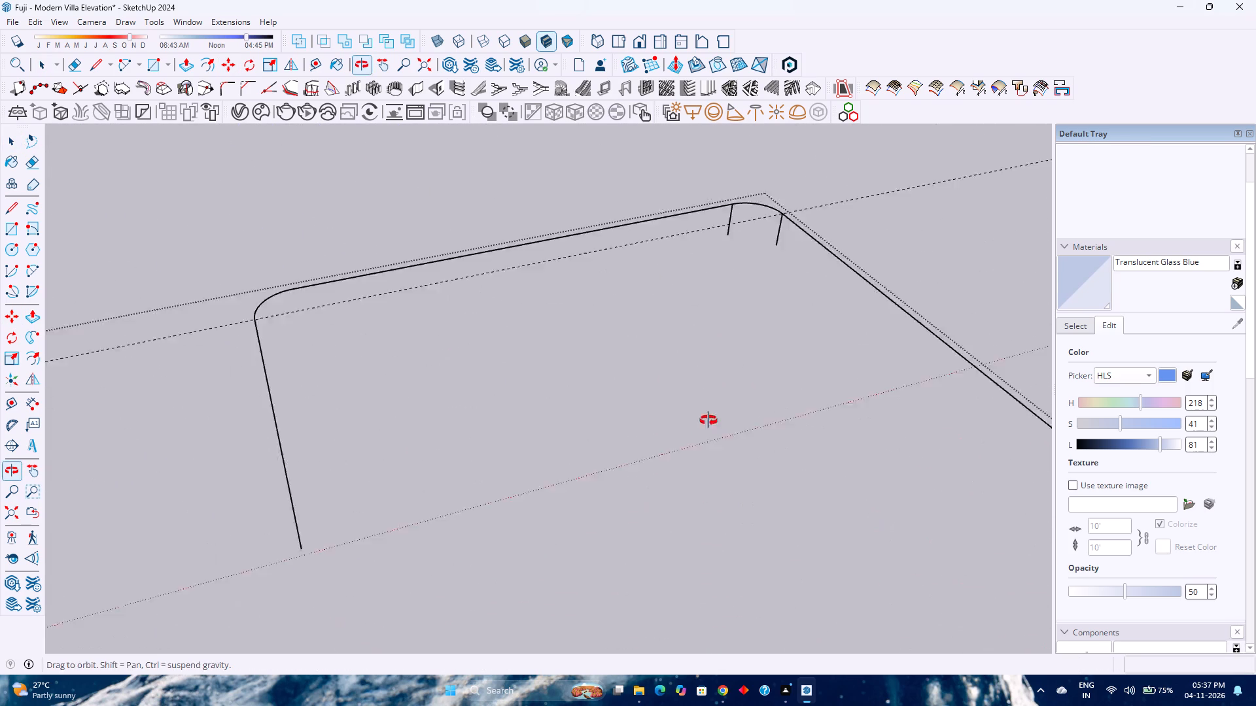
middle_click_drag(708, 420, 715, 414)
middle_click_drag(715, 397, 614, 601, "shift")
middle_click_drag(610, 539, 659, 463)
scroll(590, 592, "up", 8)
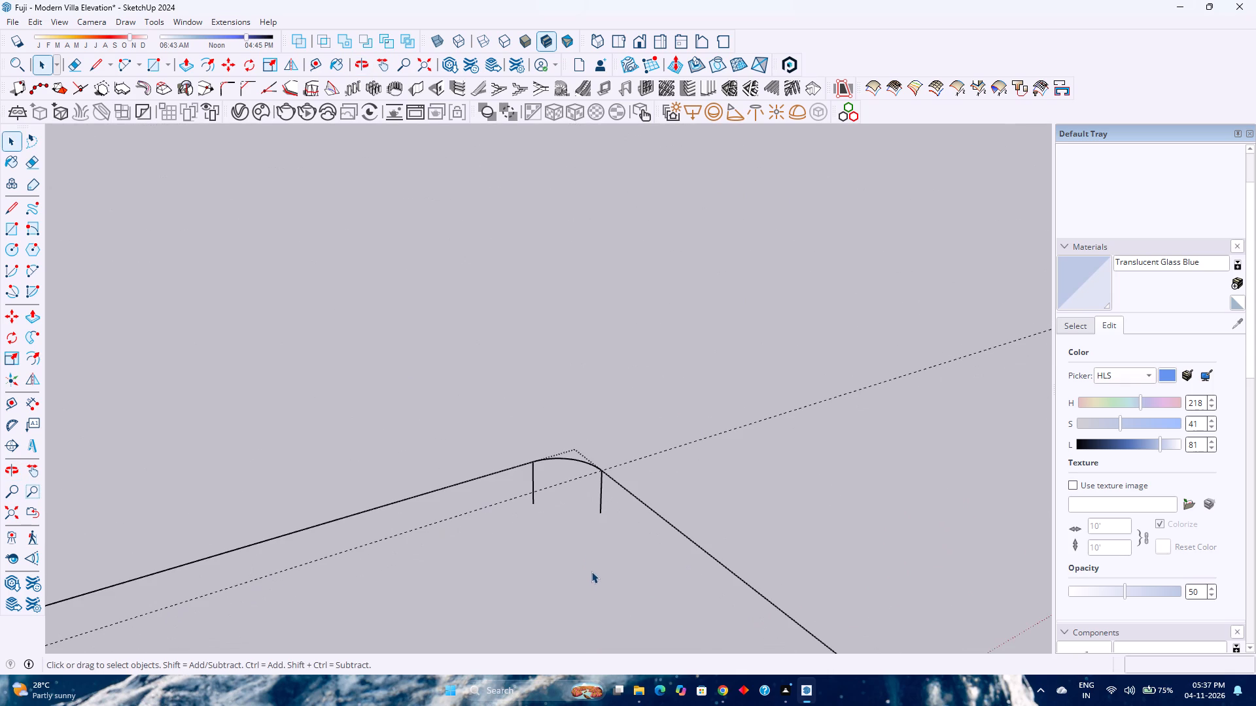
left_click_drag(600, 573, 517, 503)
left_click_drag(517, 503, 517, 501)
key("Delete")
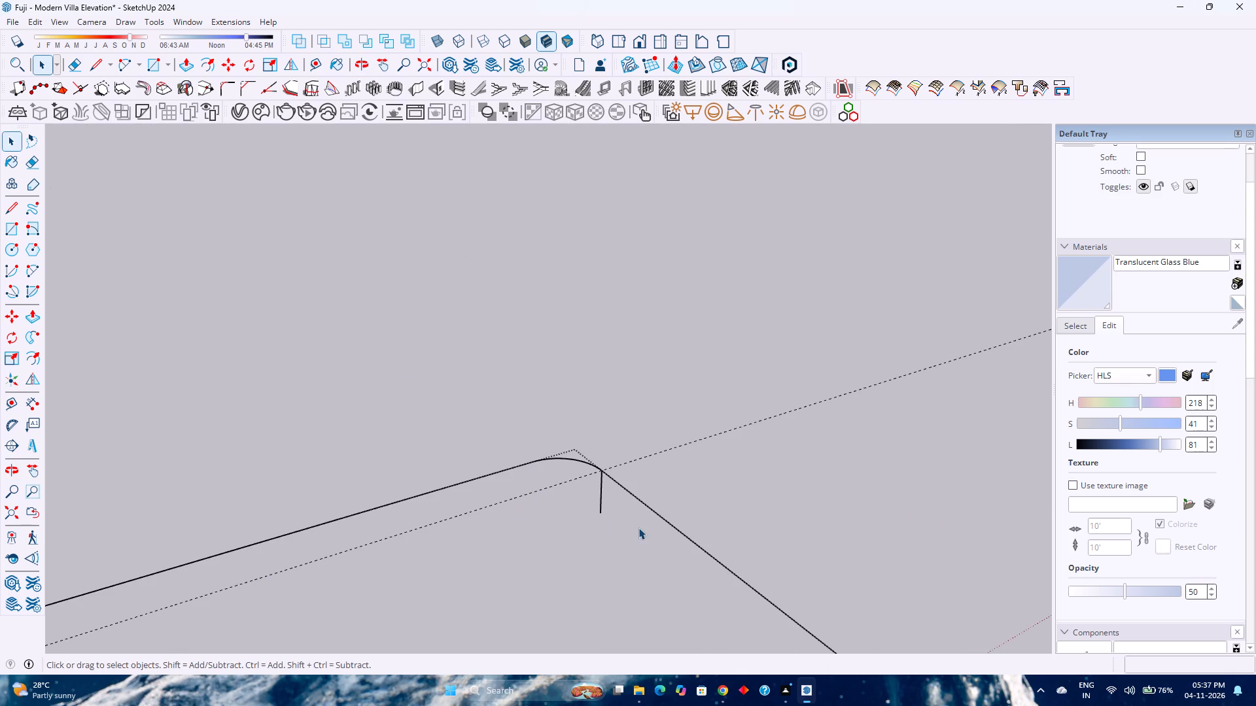
left_click_drag(639, 528, 585, 507)
key("Delete")
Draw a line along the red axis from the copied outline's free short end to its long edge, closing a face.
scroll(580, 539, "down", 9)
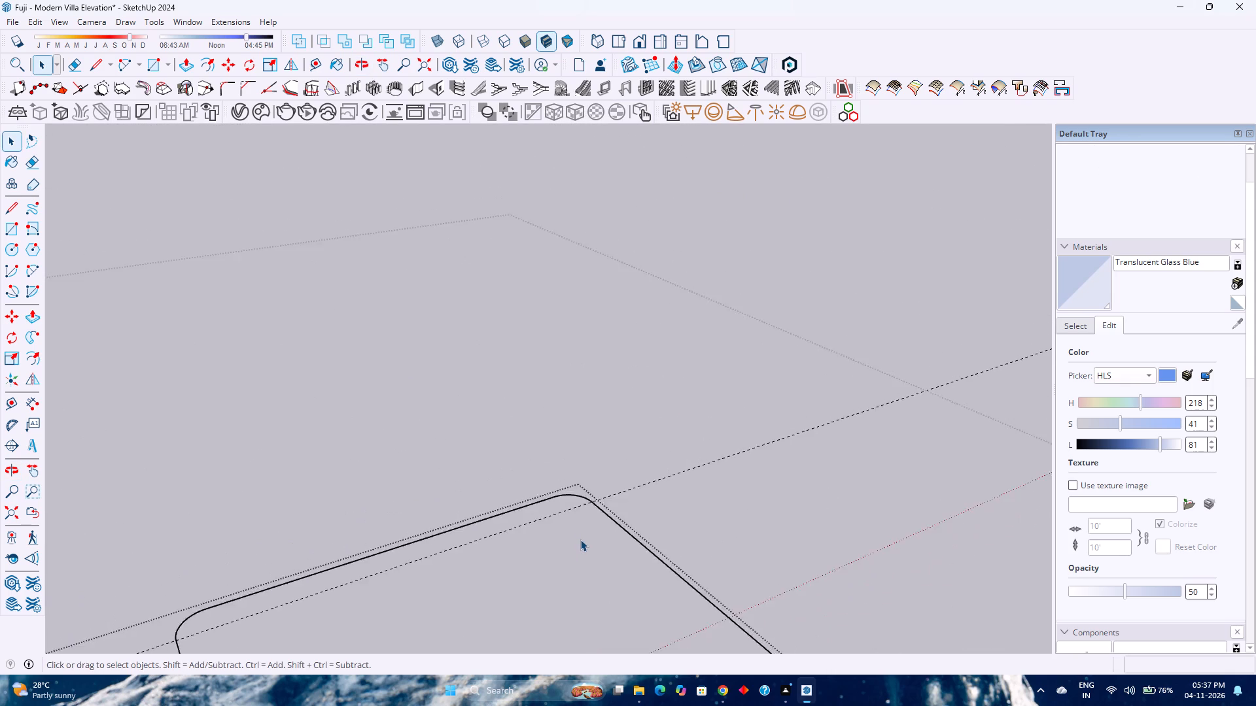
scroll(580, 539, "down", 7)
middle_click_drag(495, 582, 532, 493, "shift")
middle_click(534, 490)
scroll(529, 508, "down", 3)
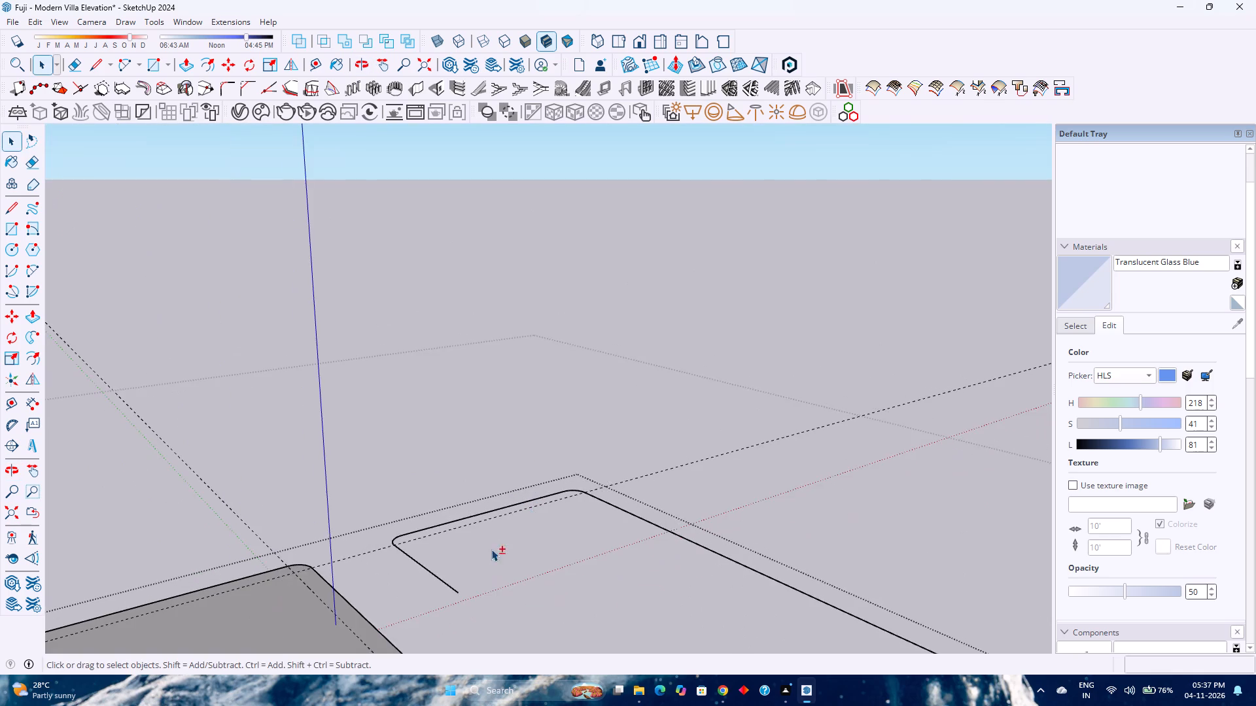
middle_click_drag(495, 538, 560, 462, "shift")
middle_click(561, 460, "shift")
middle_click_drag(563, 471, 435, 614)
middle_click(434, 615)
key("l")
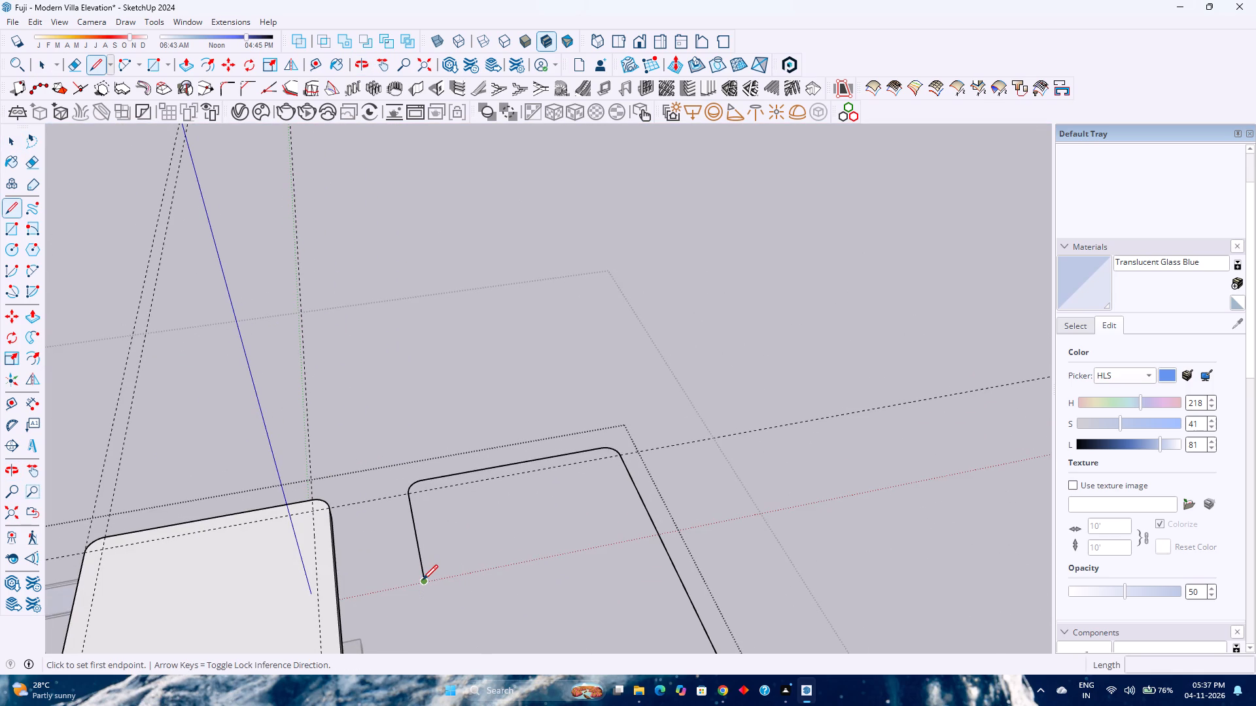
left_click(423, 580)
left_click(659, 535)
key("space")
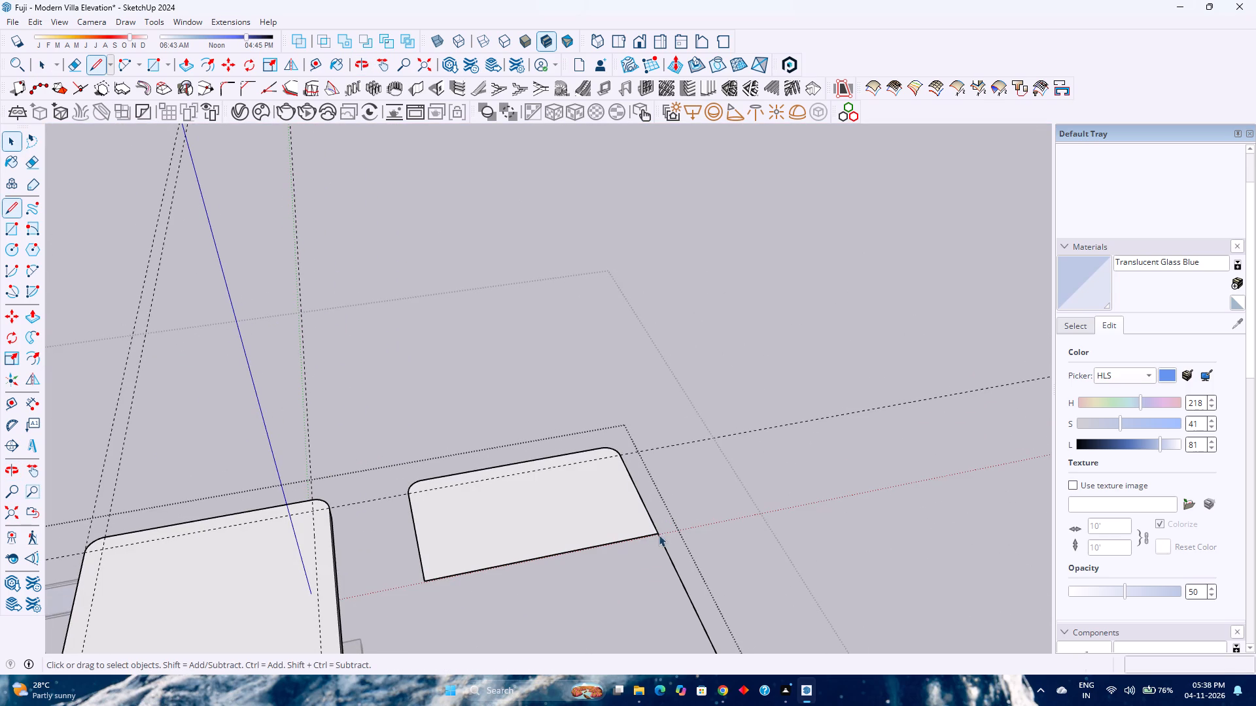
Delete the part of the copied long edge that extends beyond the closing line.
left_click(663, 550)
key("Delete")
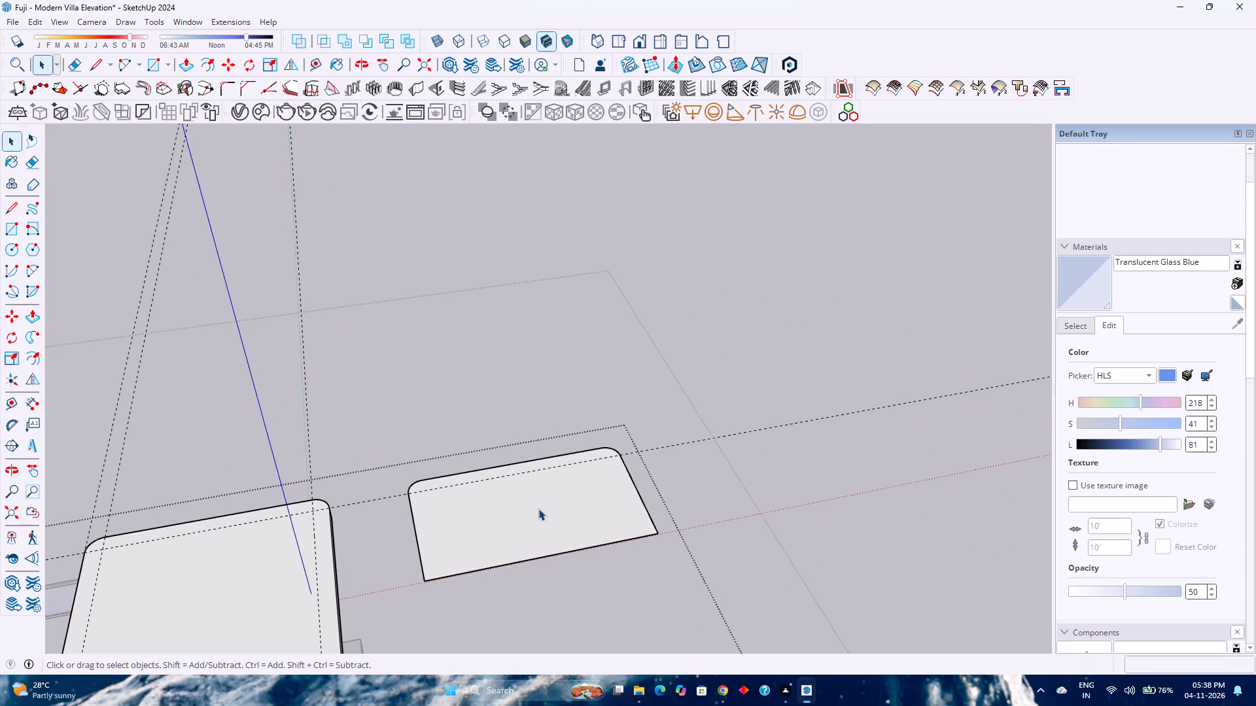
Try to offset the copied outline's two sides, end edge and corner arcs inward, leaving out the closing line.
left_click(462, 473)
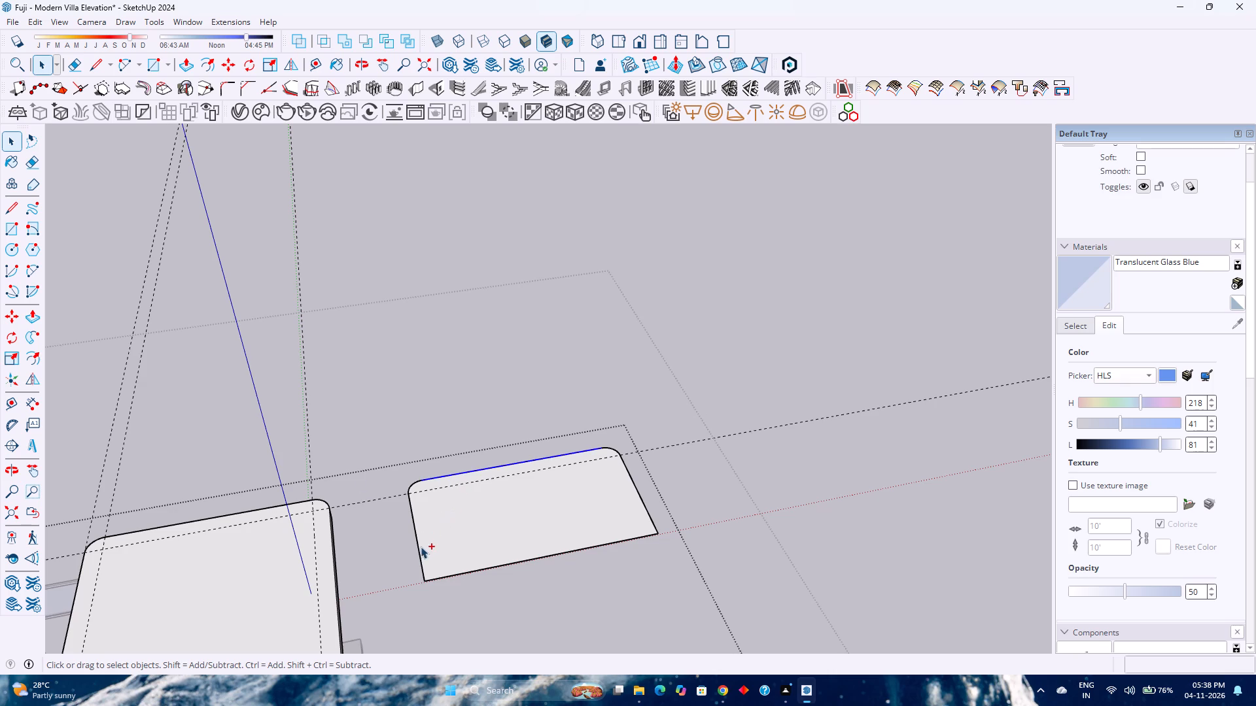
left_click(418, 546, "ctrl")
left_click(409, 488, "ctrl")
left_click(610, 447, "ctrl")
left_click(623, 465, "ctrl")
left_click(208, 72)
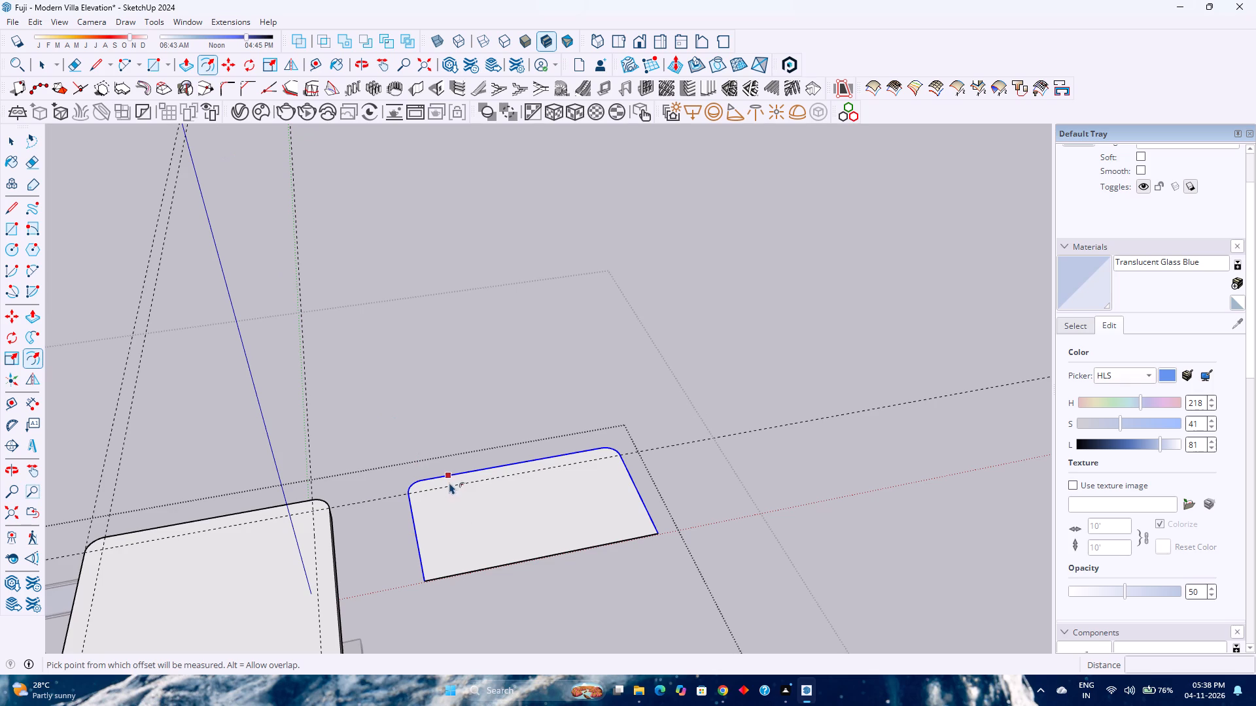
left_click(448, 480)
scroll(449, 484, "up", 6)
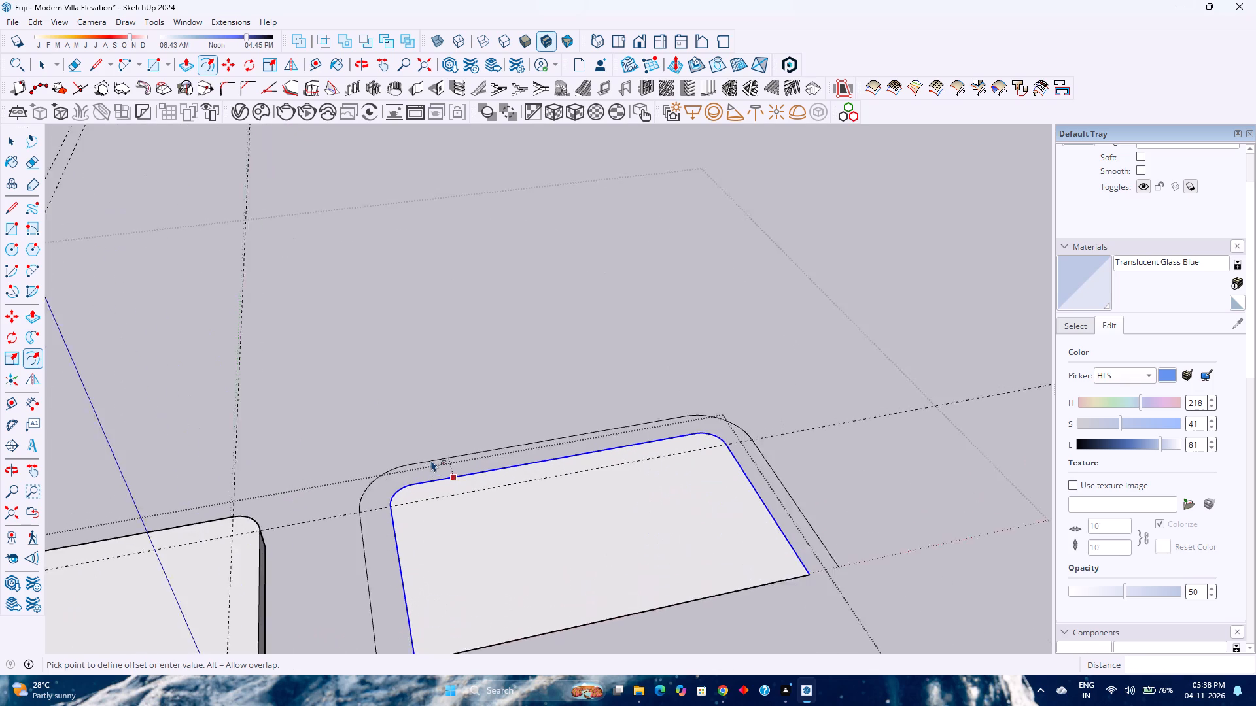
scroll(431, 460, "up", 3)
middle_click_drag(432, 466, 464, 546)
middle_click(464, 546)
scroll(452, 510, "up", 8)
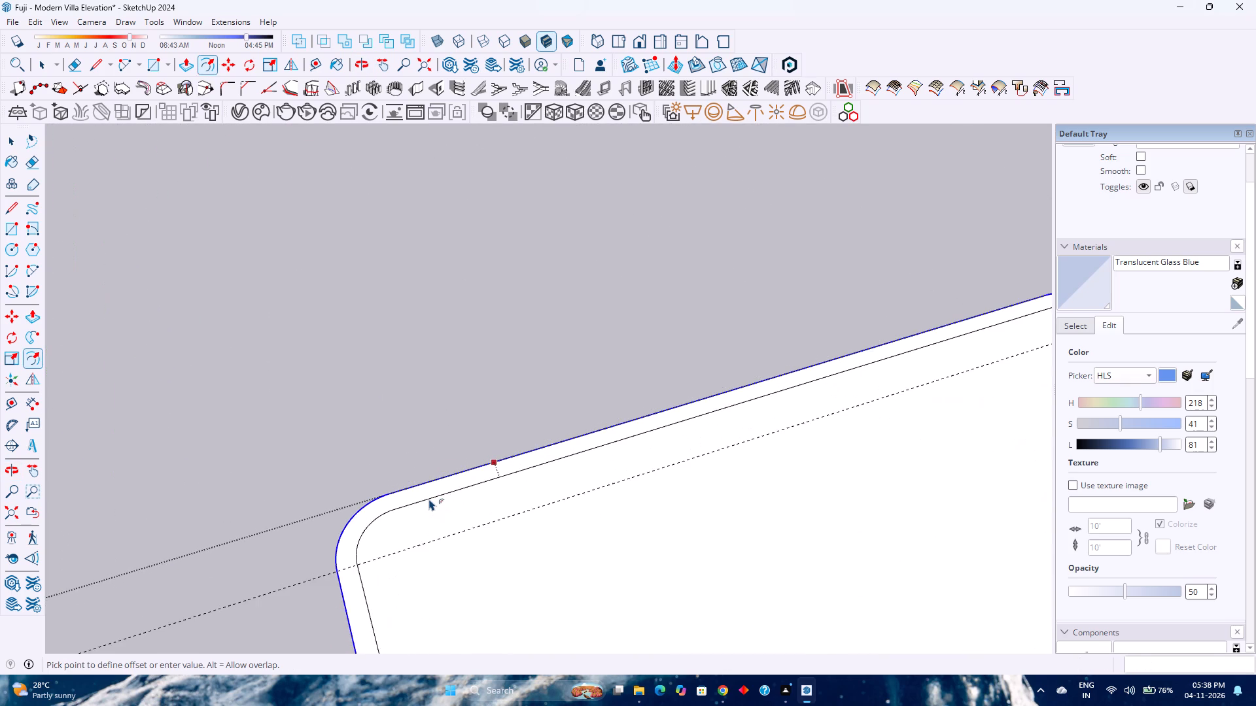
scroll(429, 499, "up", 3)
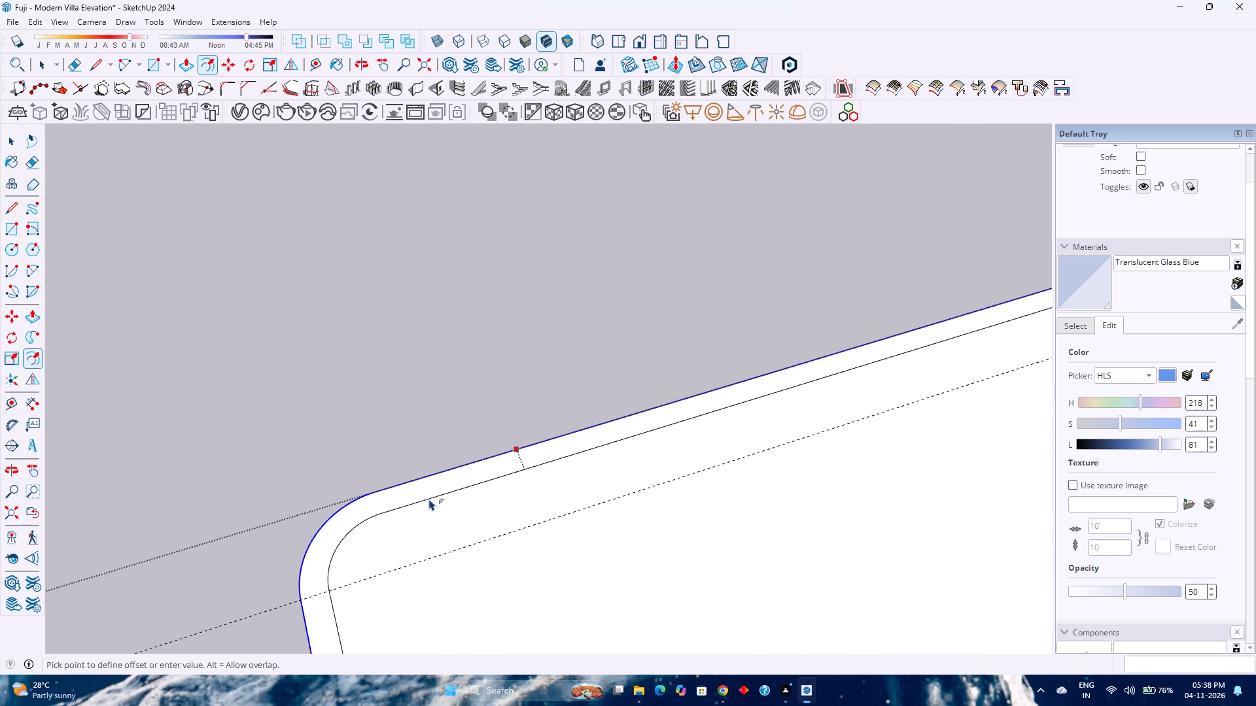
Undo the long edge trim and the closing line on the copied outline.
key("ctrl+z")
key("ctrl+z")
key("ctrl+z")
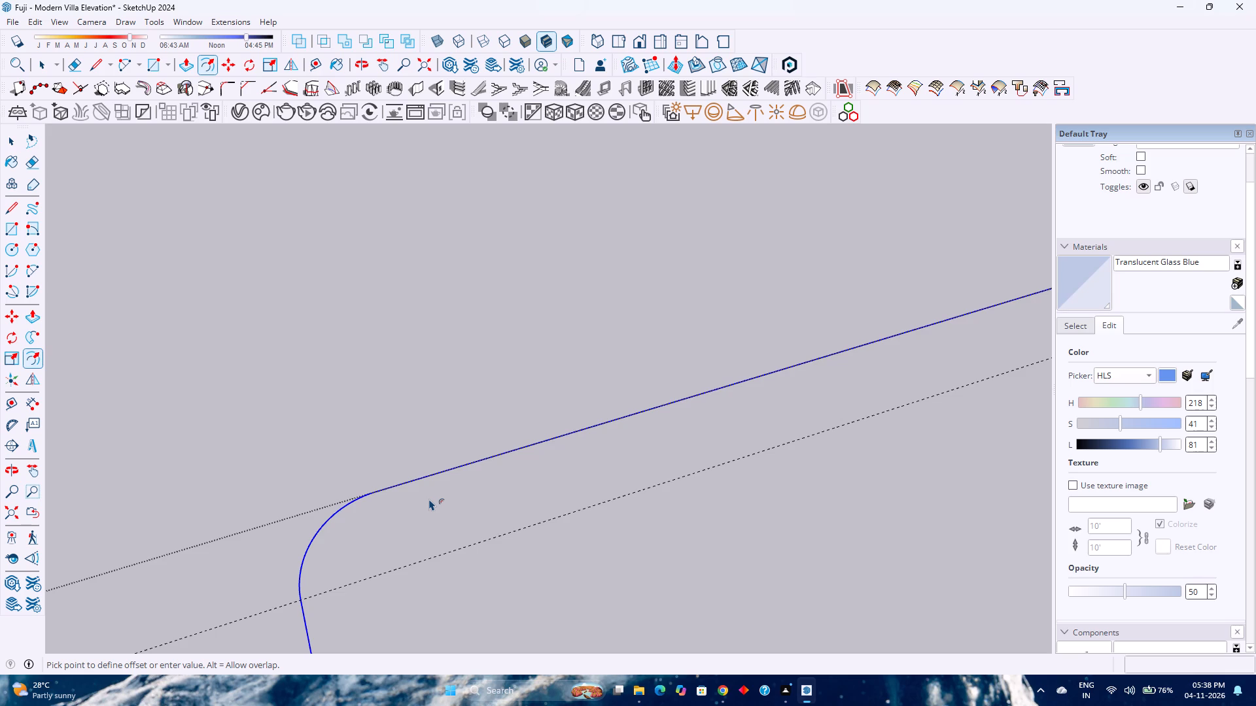
Undo the remaining edits to the copied outline and the copy itself.
key("ctrl+z")
scroll(429, 499, "down", 9)
key("ctrl+z")
key("ctrl+z")
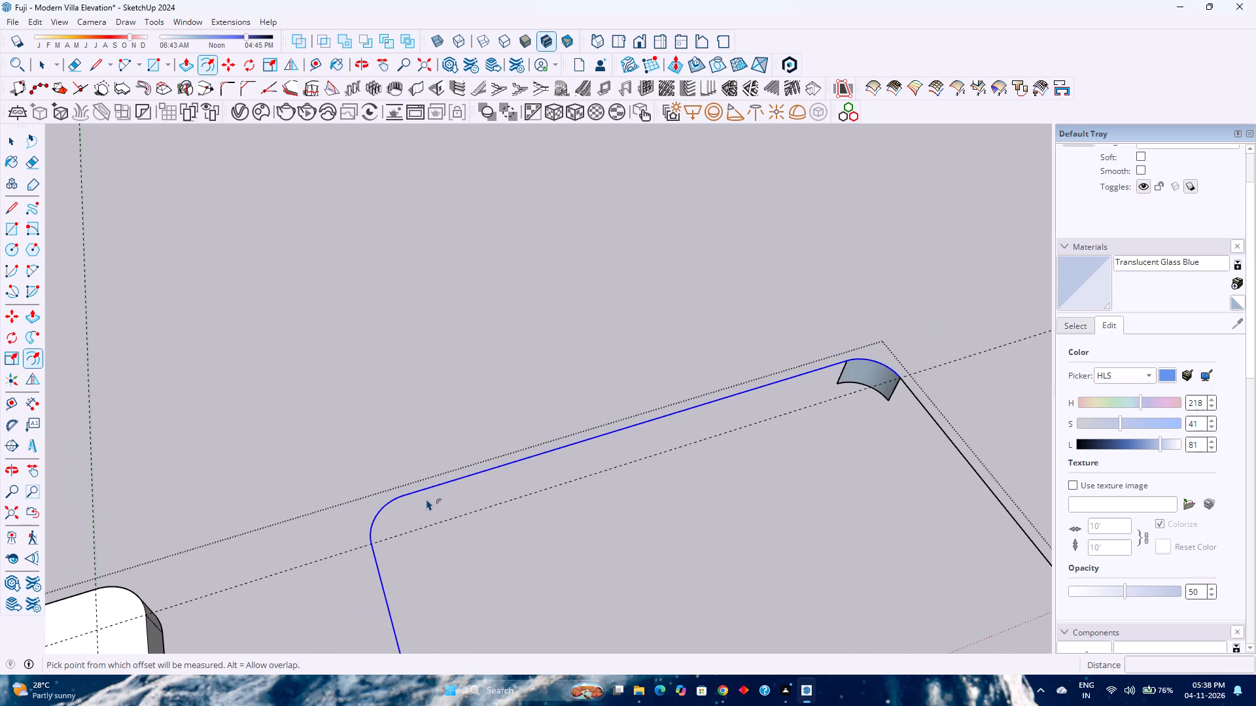
key("ctrl+z")
Copy the roof slab's end edge, its two corner arcs and both adjoining side edges 20' along the red axis.
scroll(427, 499, "down", 9)
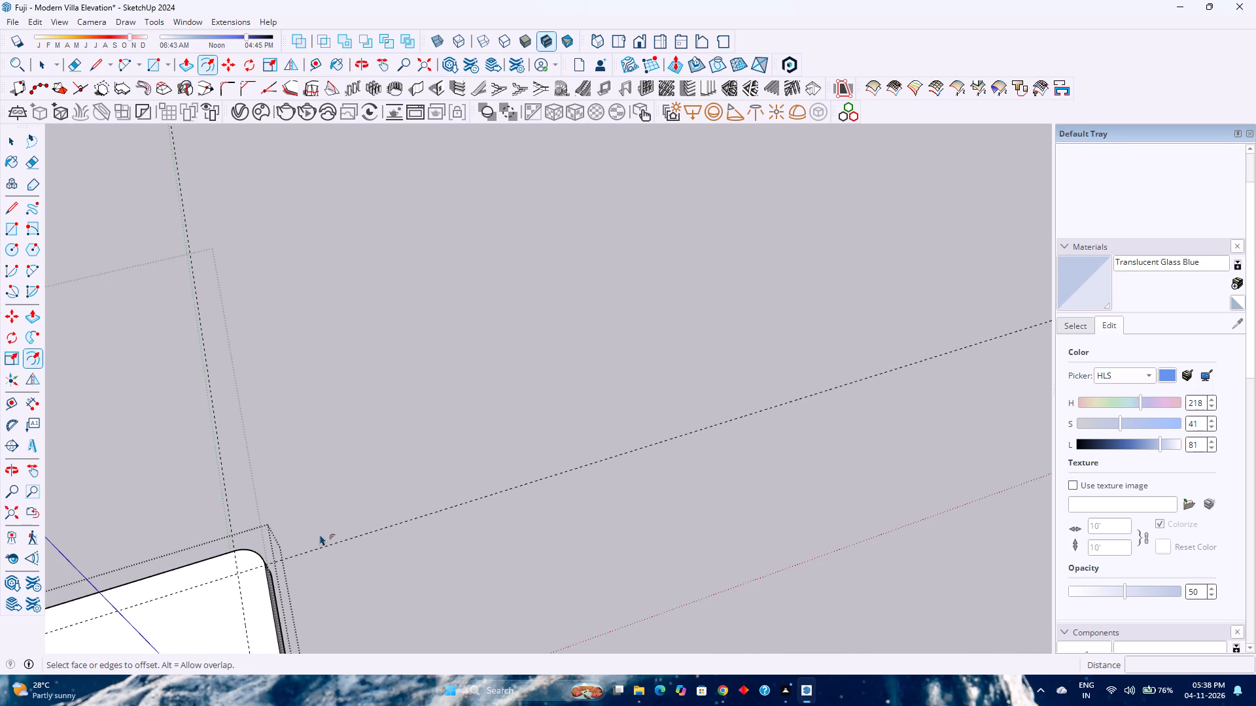
middle_click_drag(320, 534, 422, 472, "shift")
middle_click_drag(432, 467, 441, 461, "shift")
scroll(519, 421, "down", 4)
scroll(206, 509, "down", 2)
middle_click_drag(198, 513, 420, 396, "shift")
middle_click(420, 396, "shift")
scroll(369, 446, "up", 4)
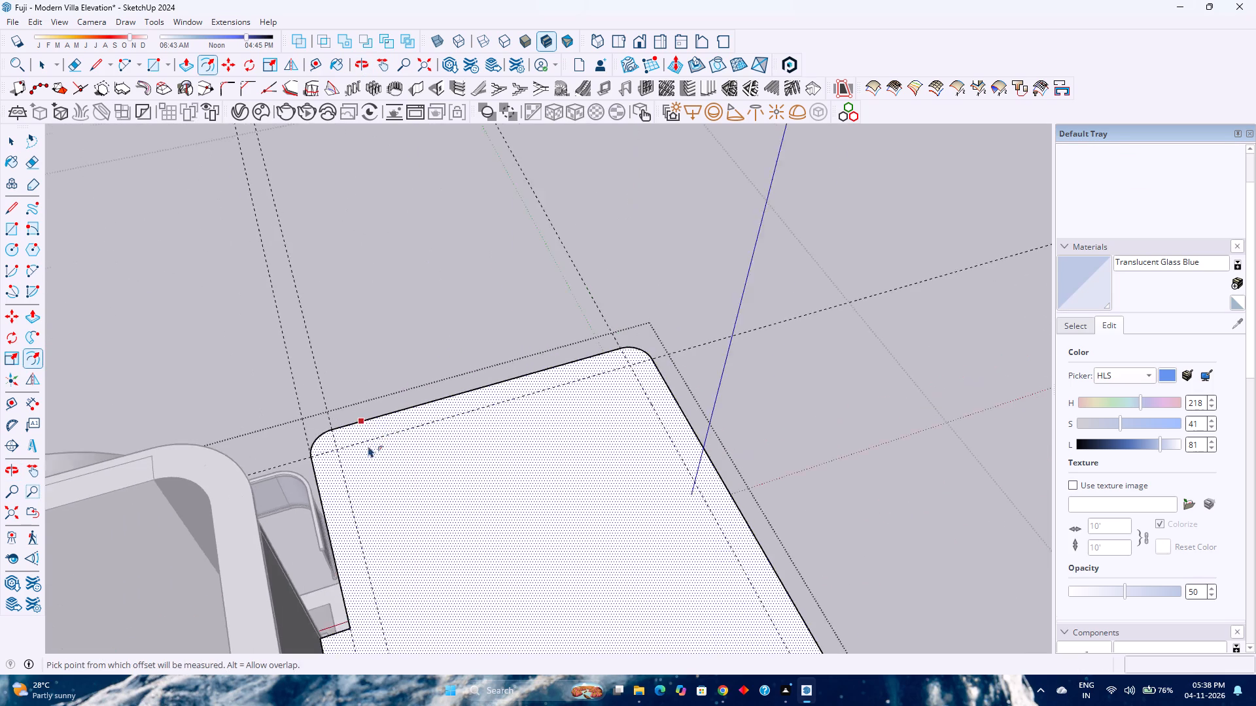
key("space")
left_click(374, 415)
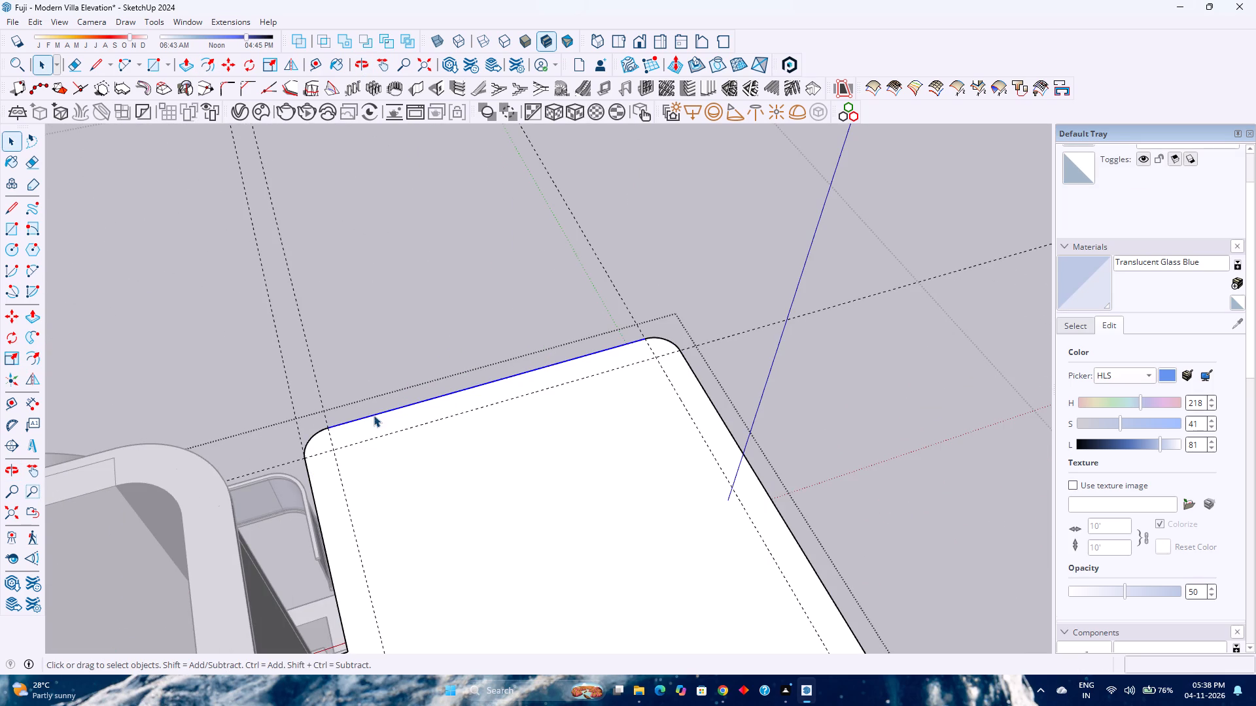
left_click(313, 435, "ctrl")
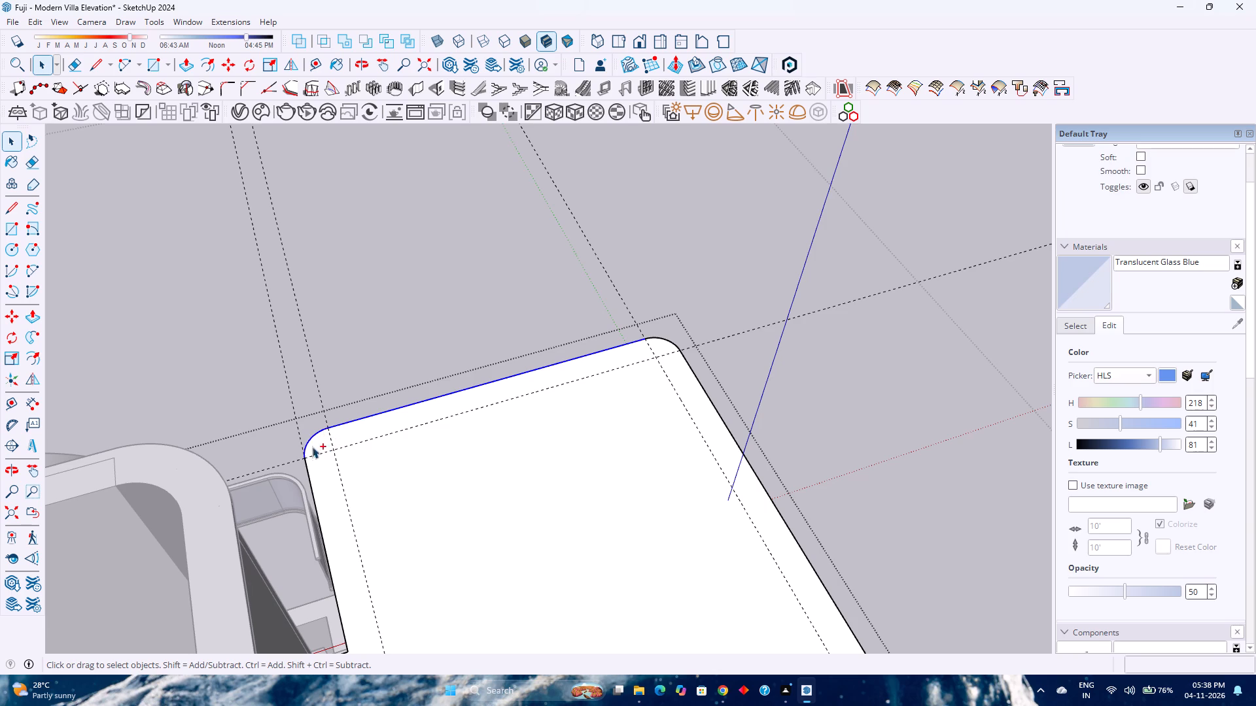
left_click(323, 540, "ctrl")
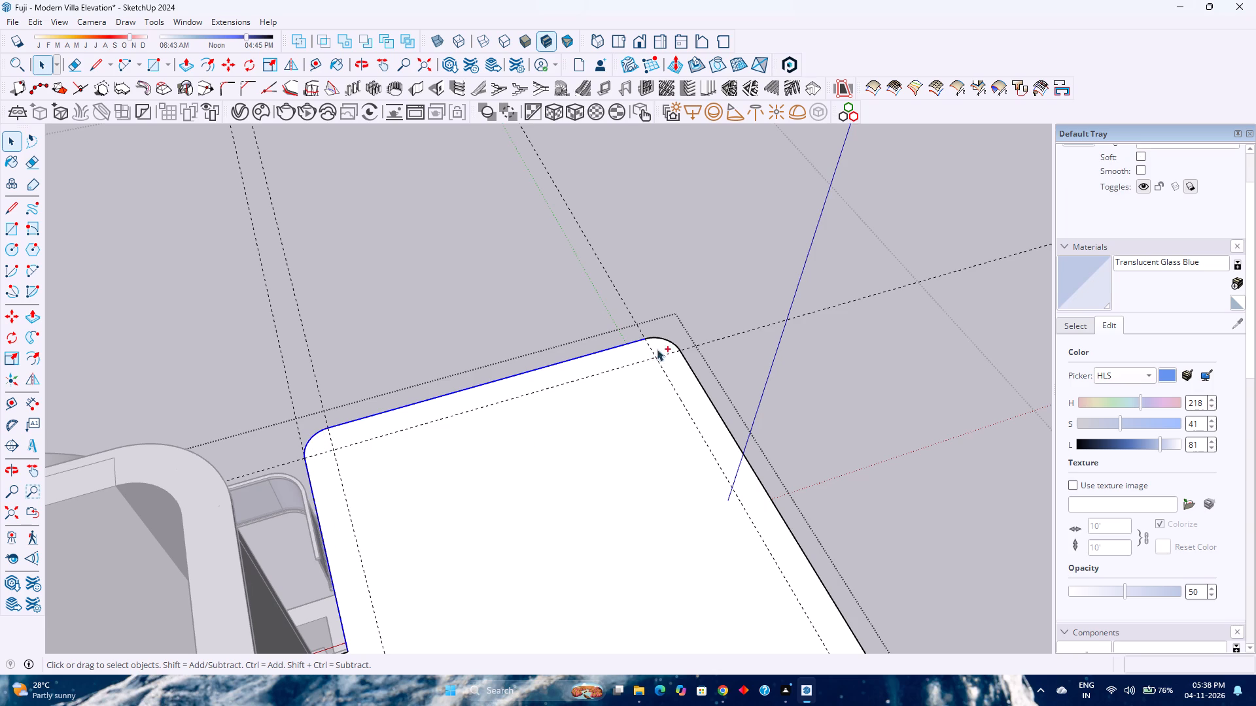
left_click(667, 341, "ctrl")
left_click(696, 378, "ctrl")
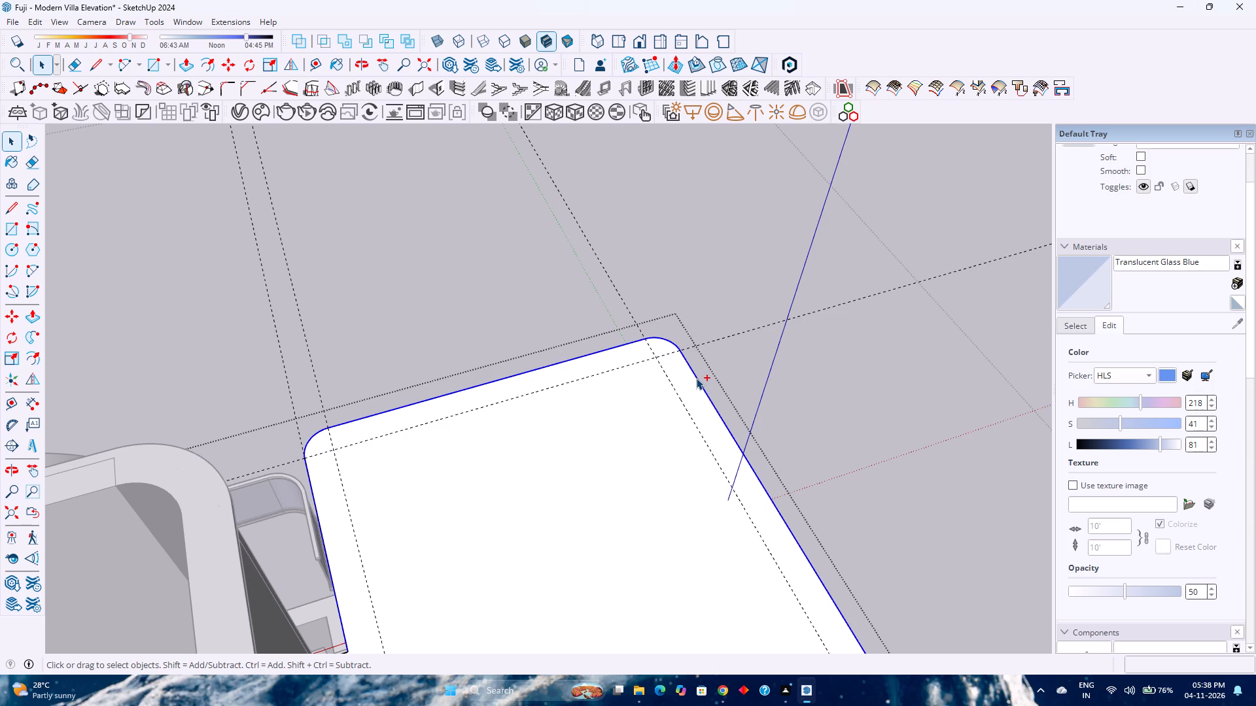
key("m")
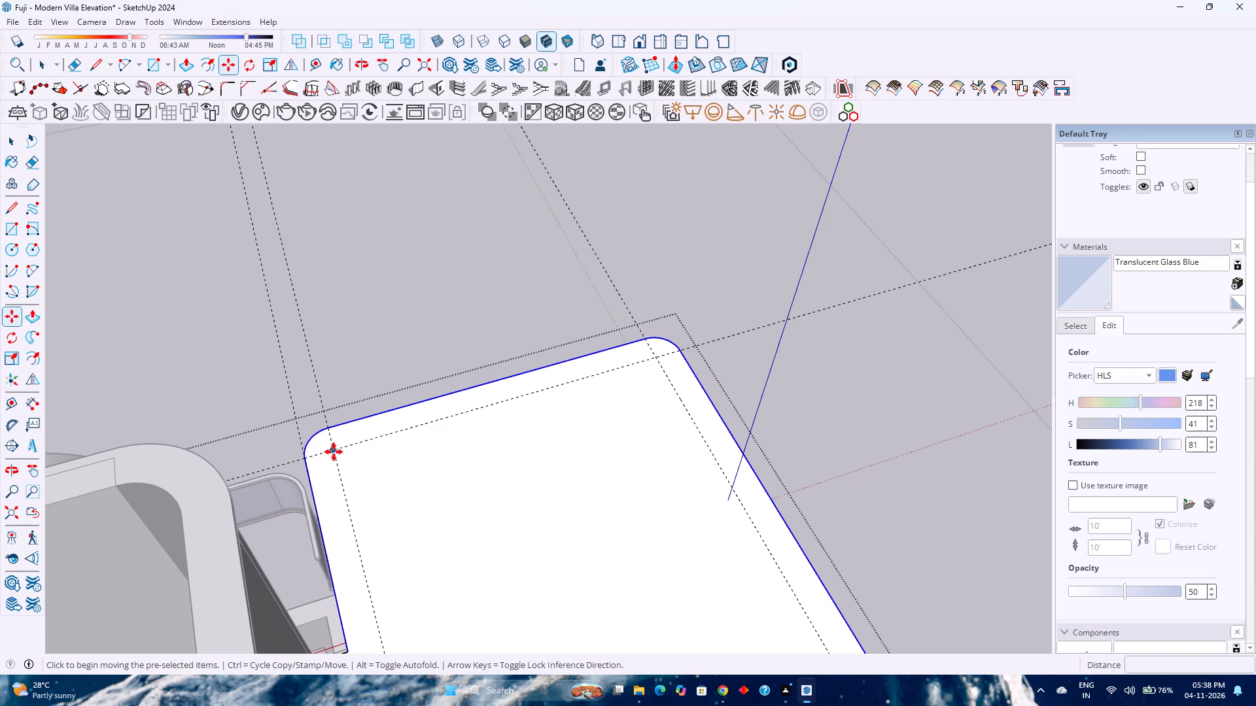
left_click(334, 452)
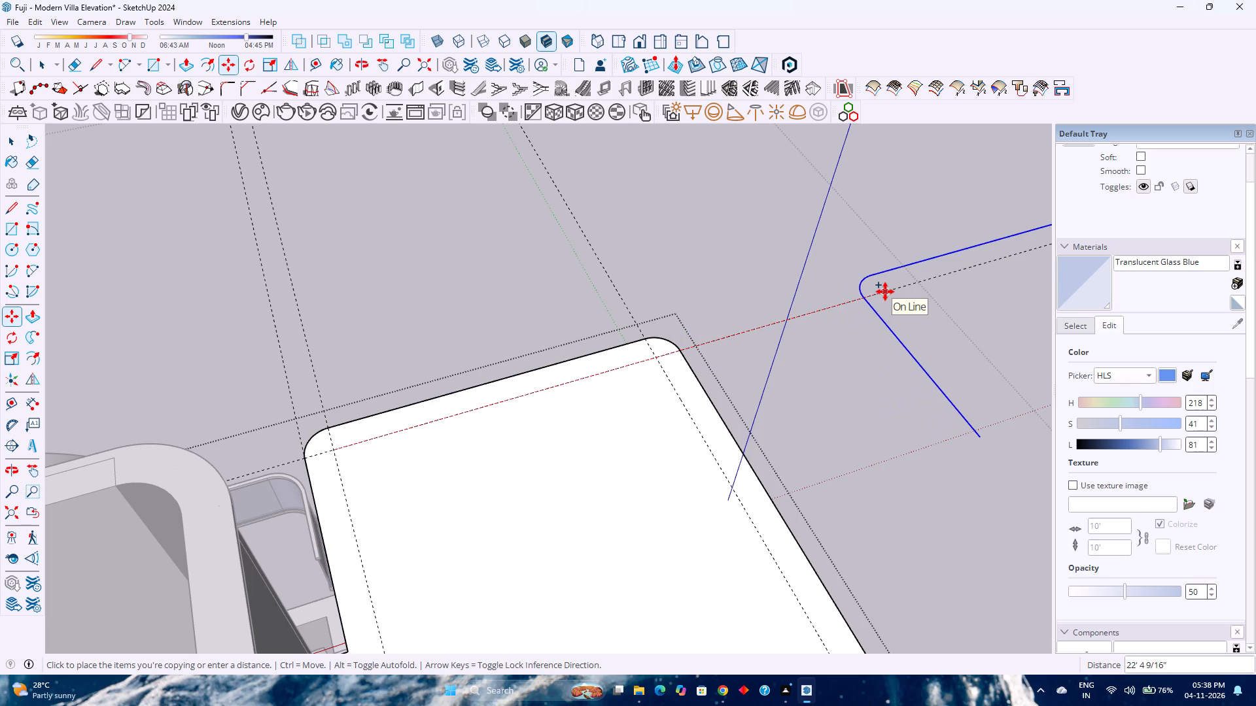
type("20'")
key("Return")
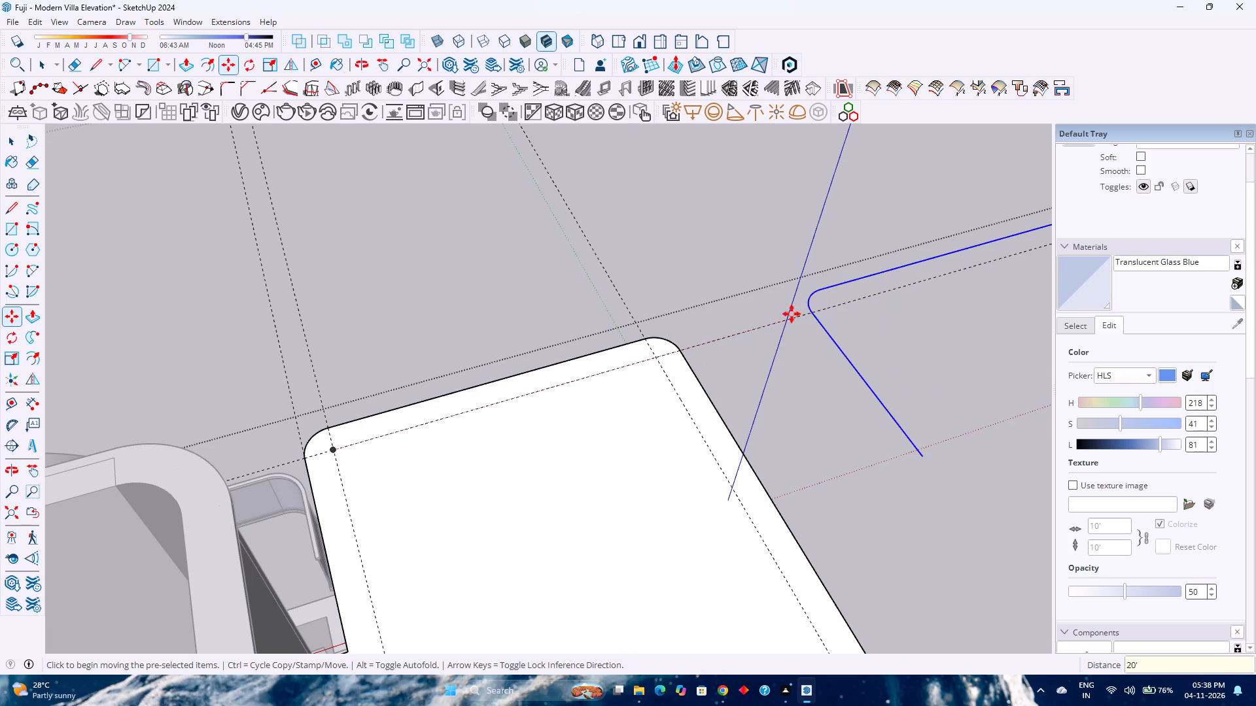
Draw a line along the red axis from the copied outline's free short end to its long edge, closing a face.
scroll(647, 297, "down", 5)
middle_click_drag(735, 386, 565, 421)
middle_click(565, 421)
scroll(566, 409, "down", 8)
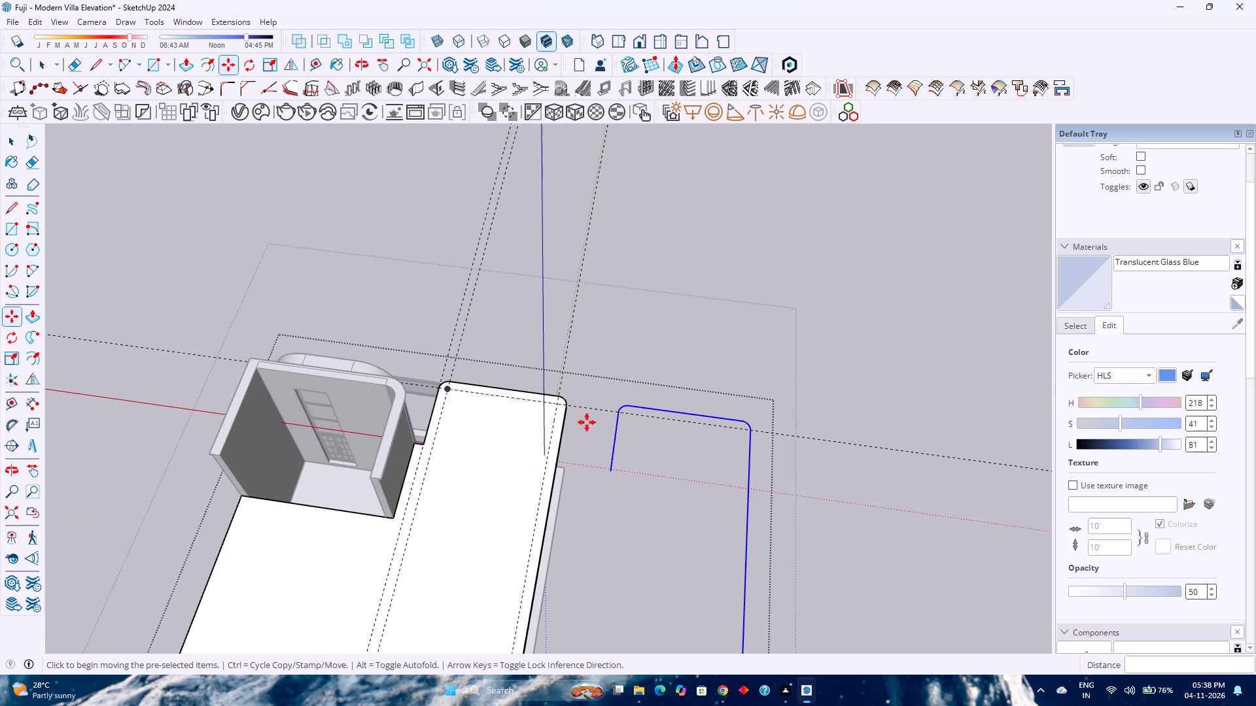
key("space")
left_click(752, 442)
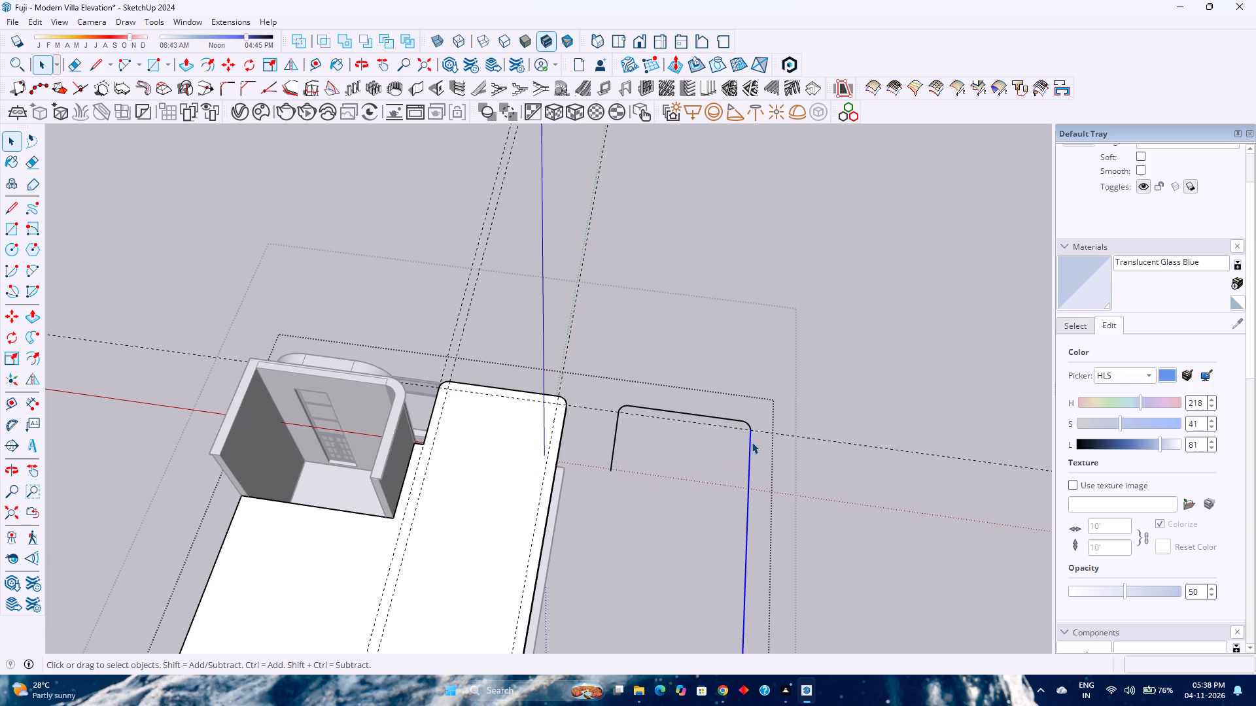
key("l")
left_click(613, 470)
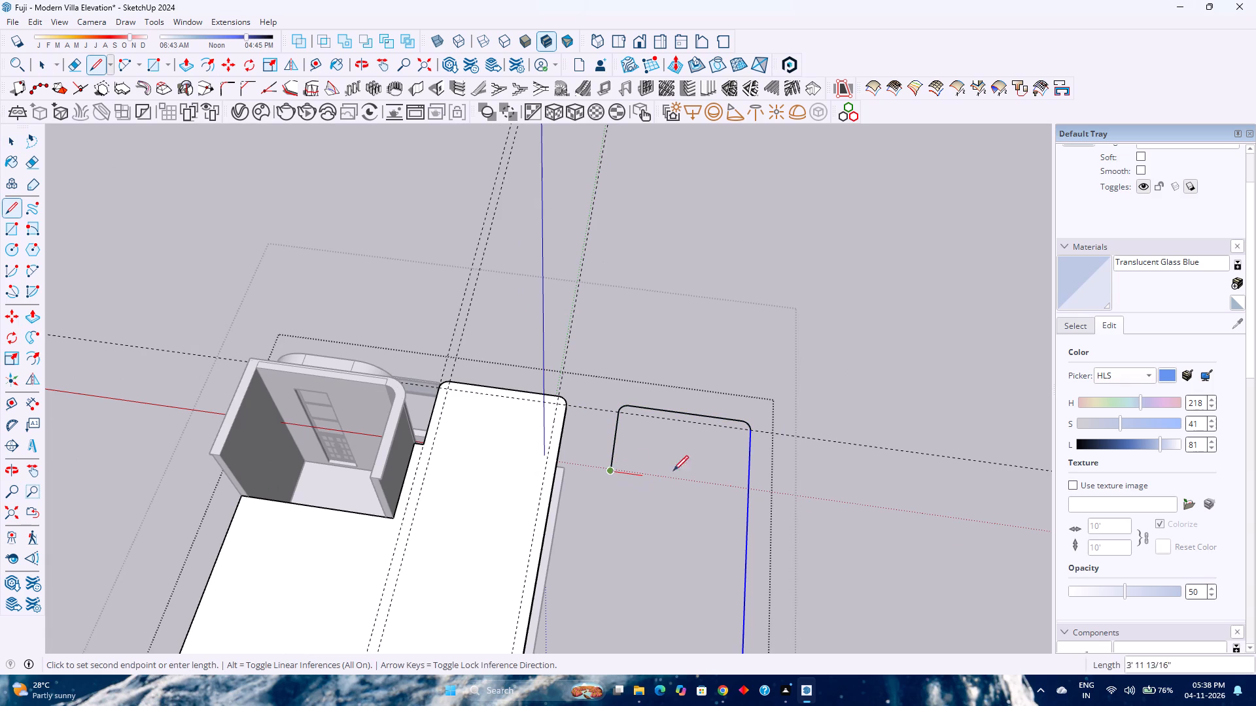
left_click(749, 492)
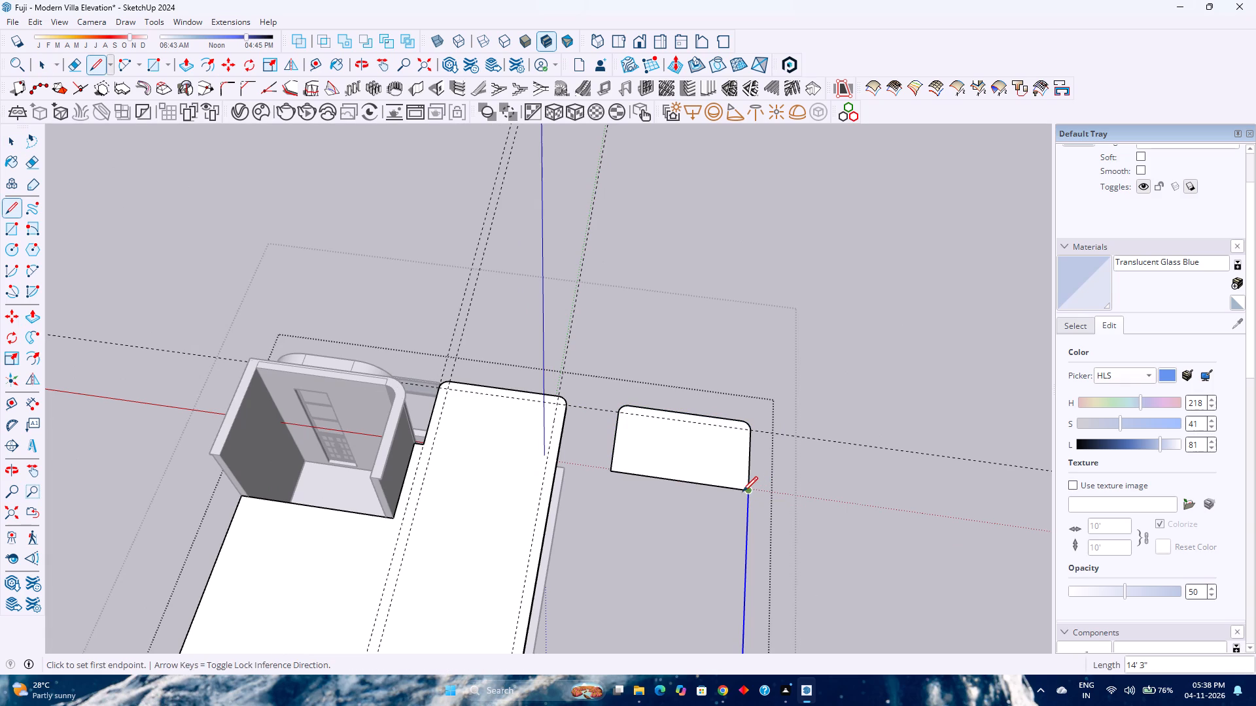
Erase the part of the copied long edge that extends beyond the closing line.
key("e")
left_click_drag(754, 505, 722, 518)
key("space")
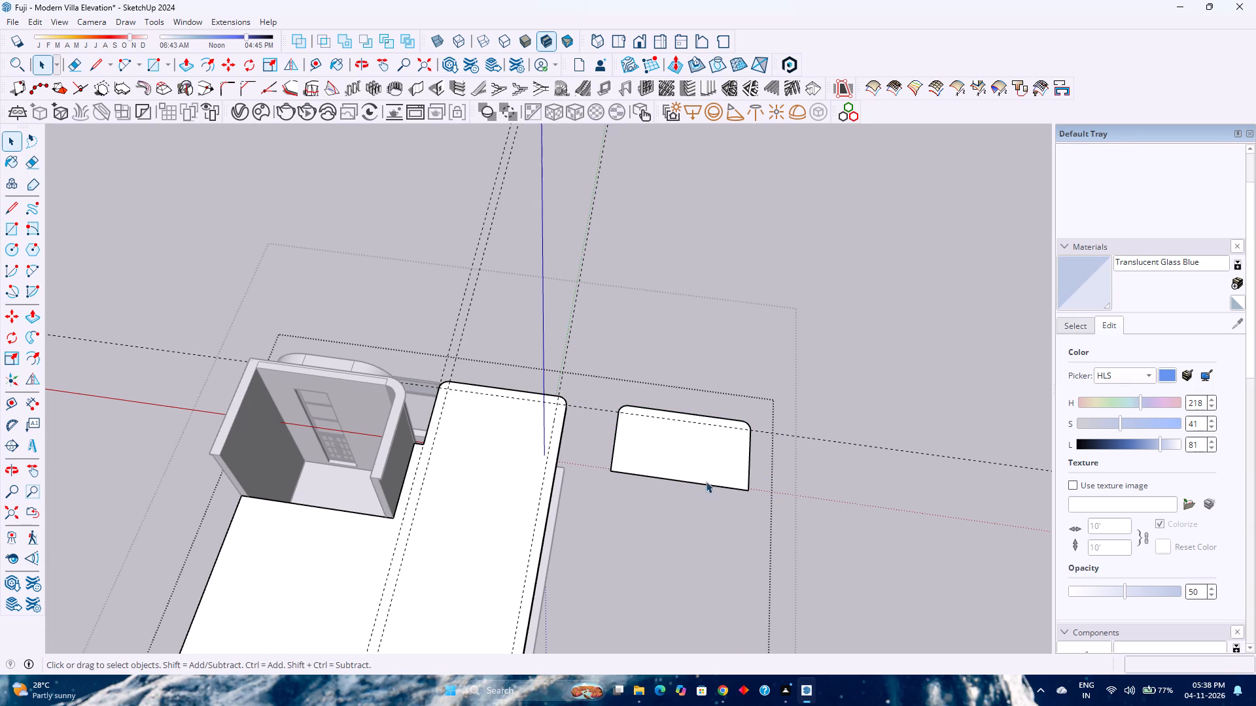
Offset the outline's end edge, corner arcs and two sides inward by 0.5, leaving out the closing line.
scroll(683, 418, "up", 8)
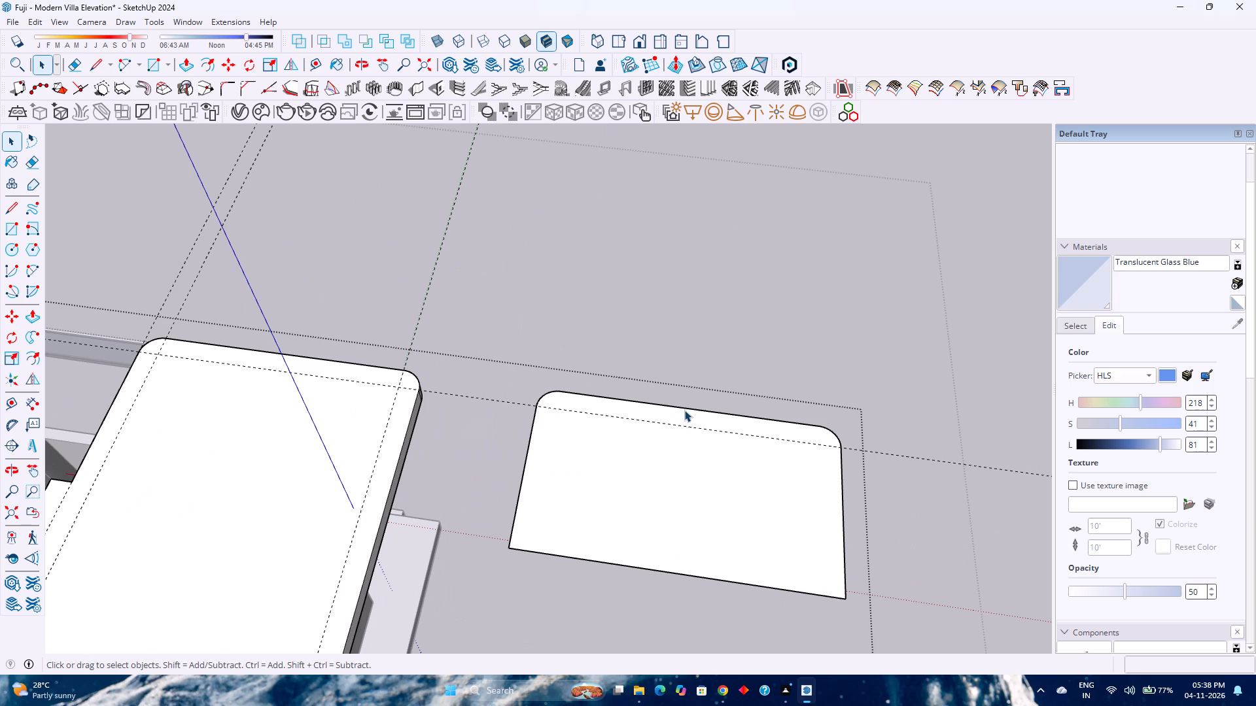
left_click(684, 410)
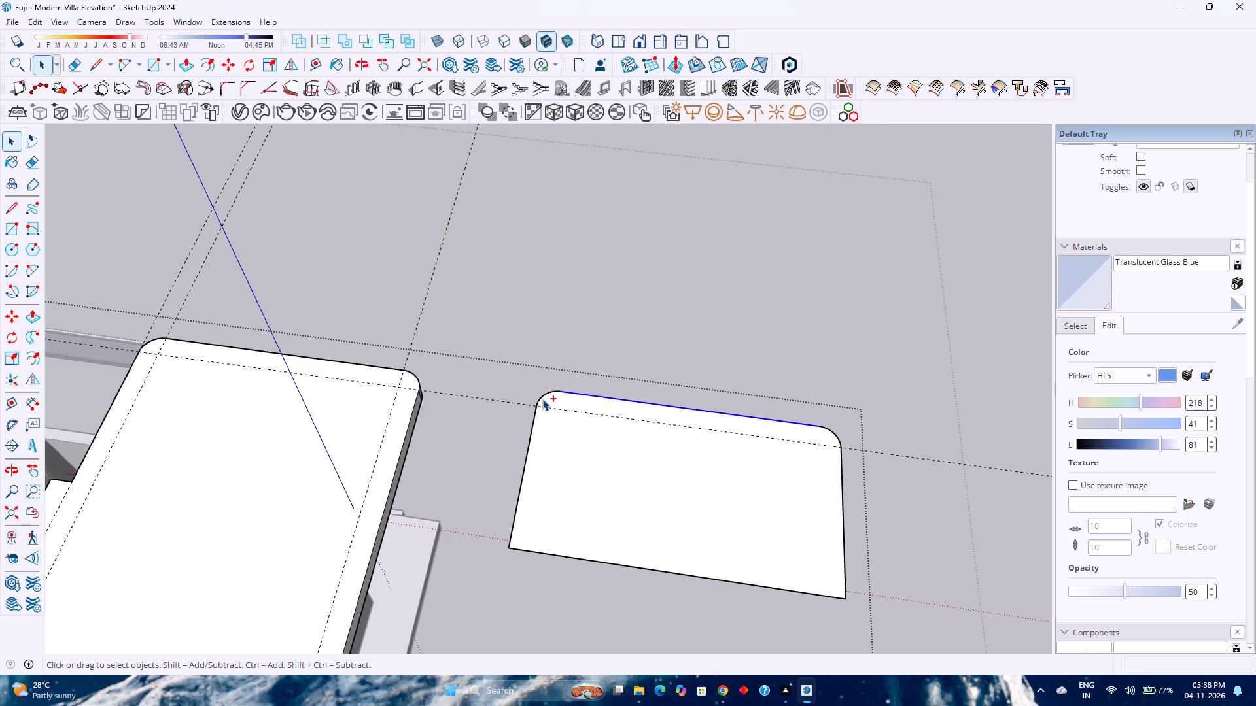
left_click(543, 397, "ctrl")
left_click(534, 424, "ctrl")
left_click(841, 494, "ctrl")
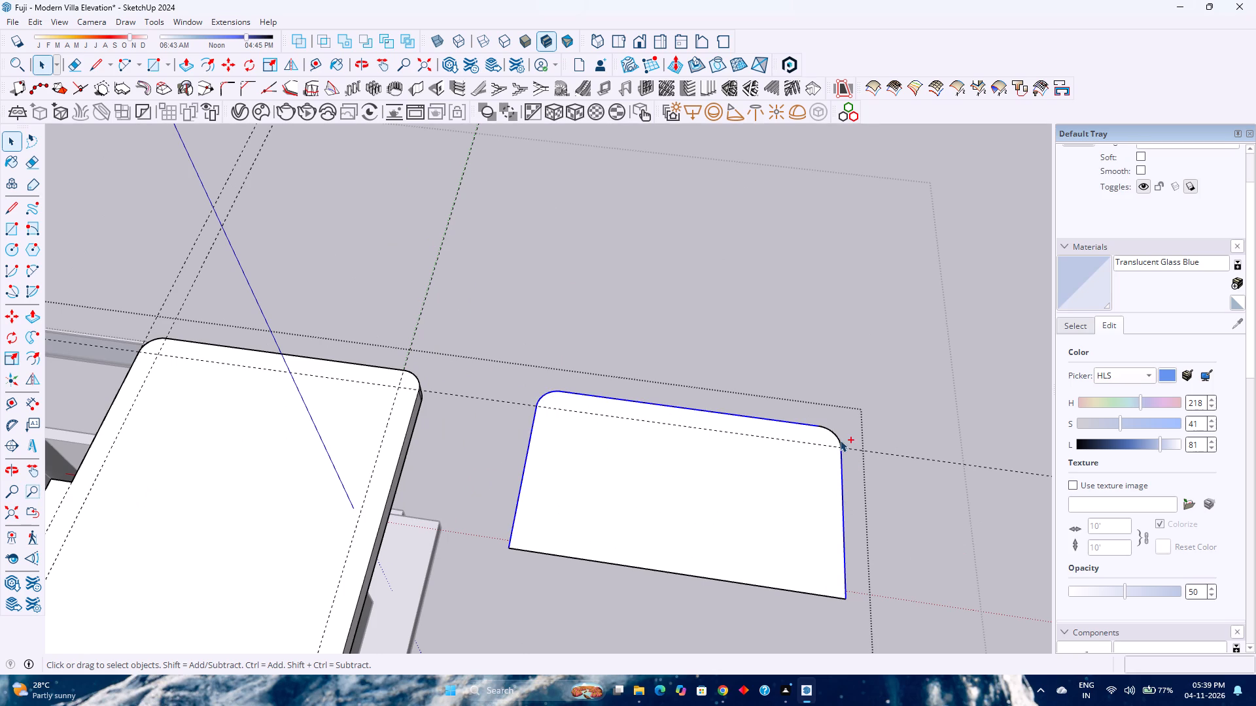
left_click(839, 439, "ctrl")
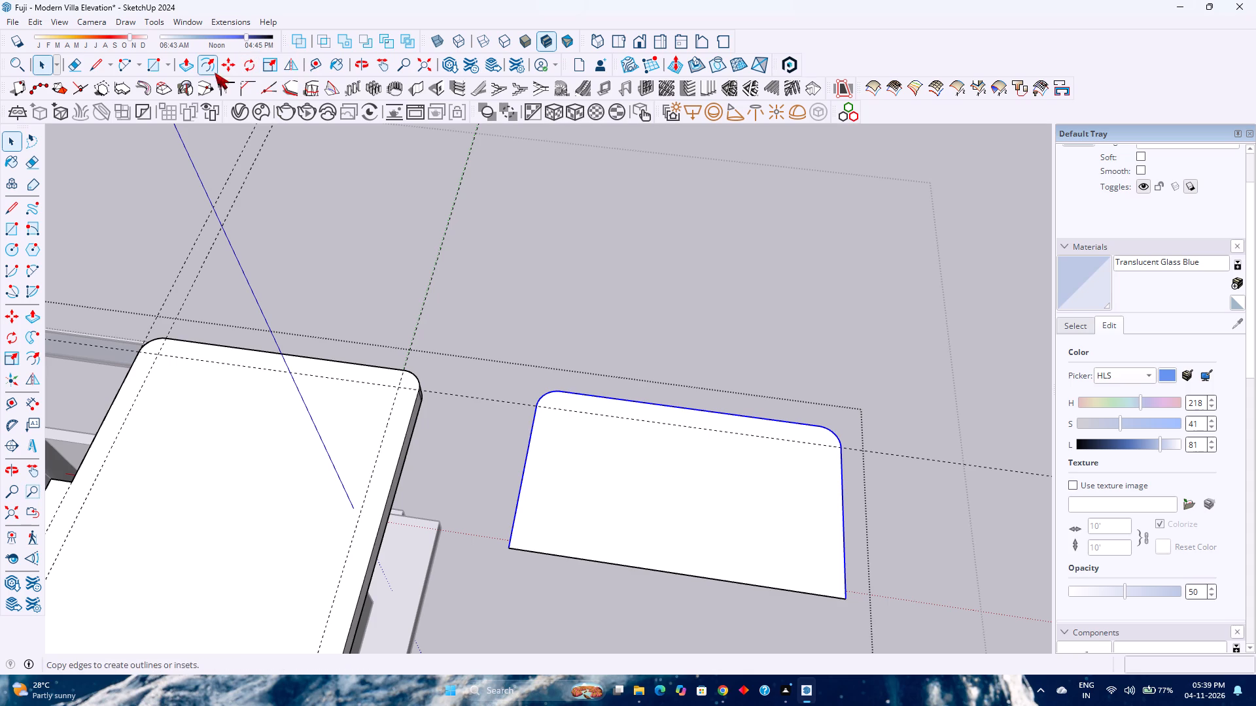
left_click(204, 64)
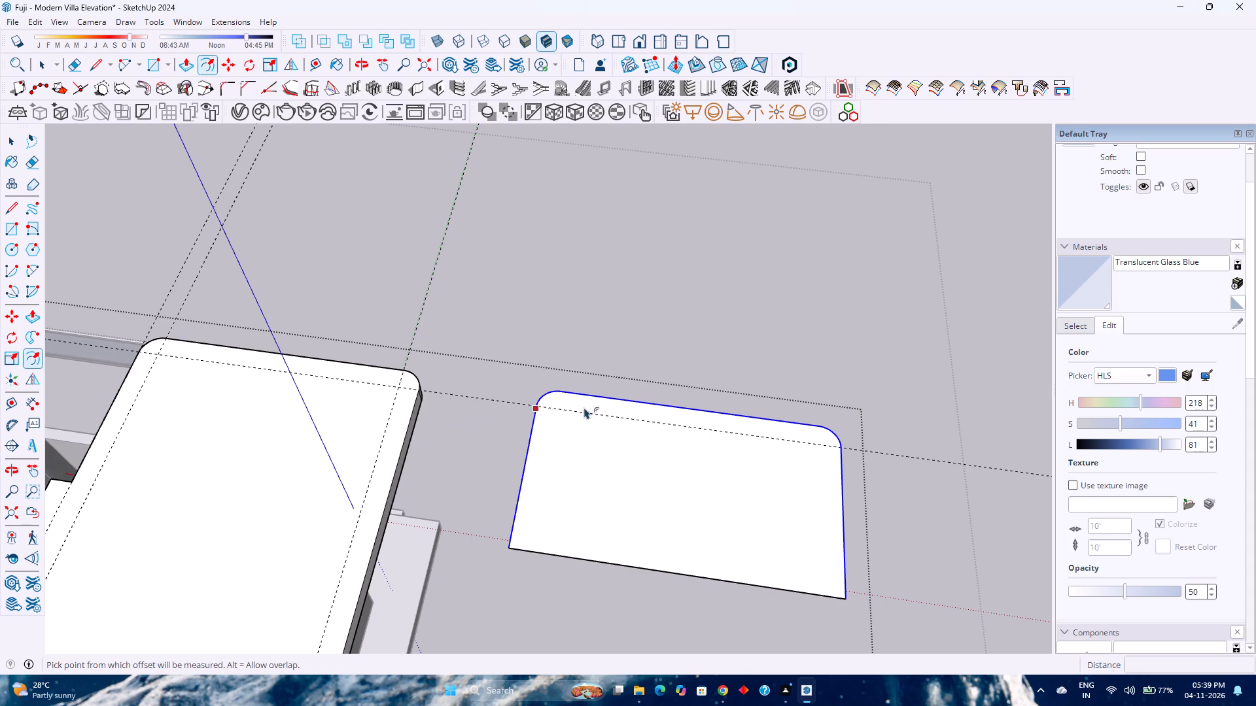
left_click(611, 397)
scroll(612, 401, "up", 10)
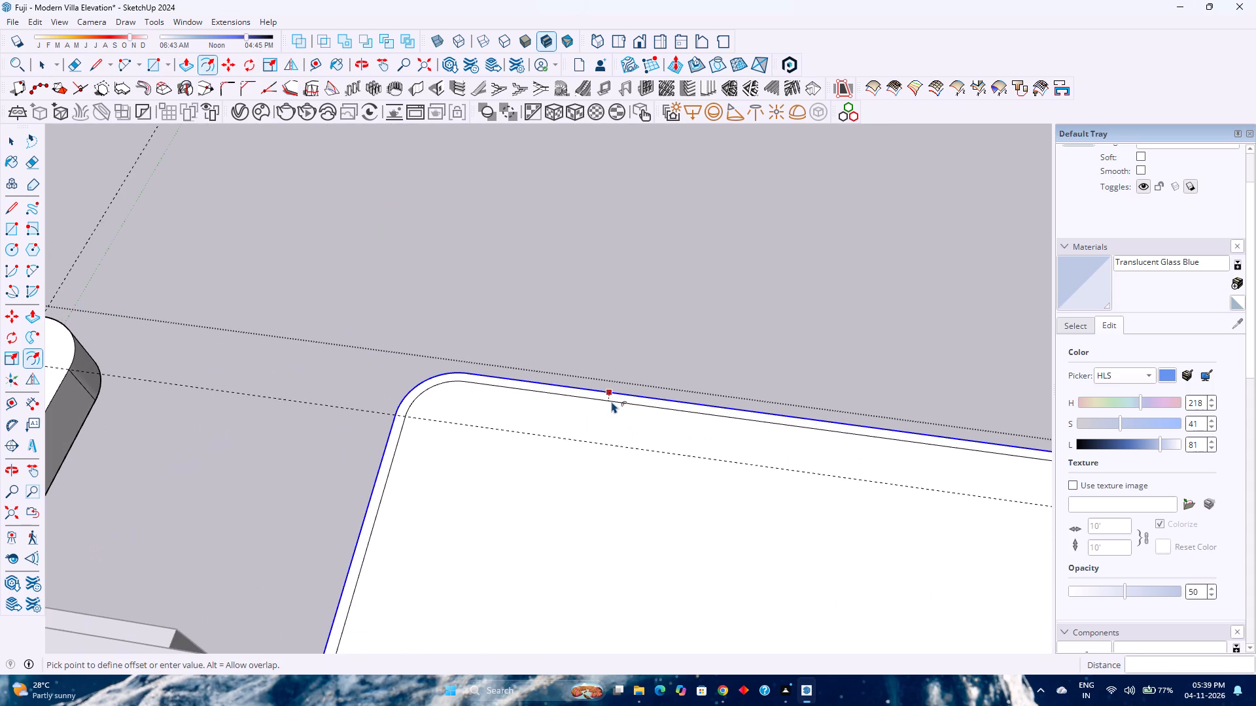
type("0.5")
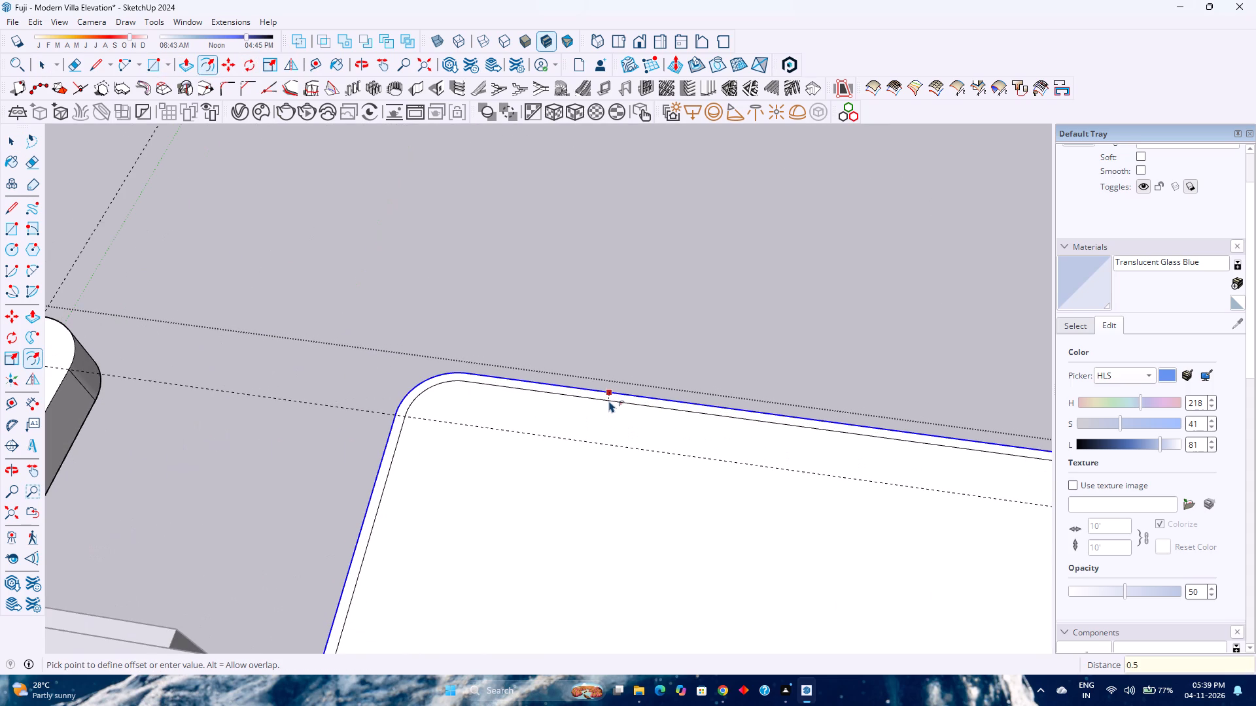
key("Return")
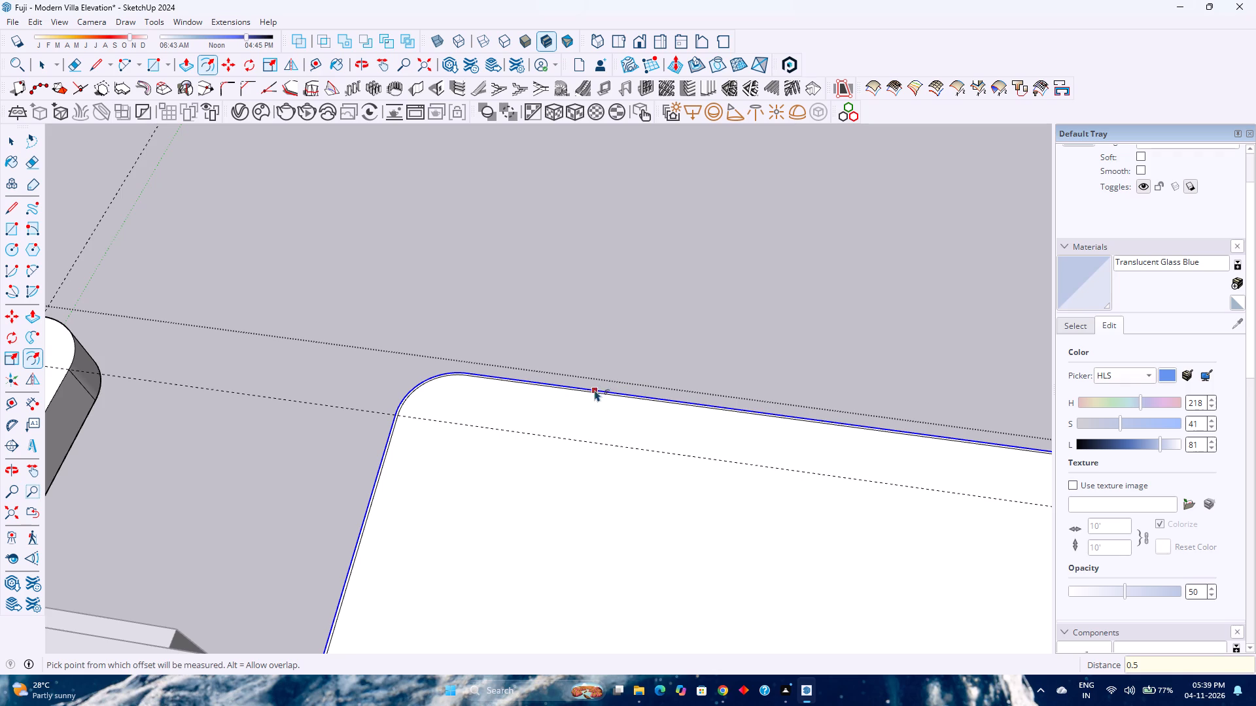
Offset the same outline edges inward again by 2.5.
left_click(593, 393)
type("2.5")
key("Return")
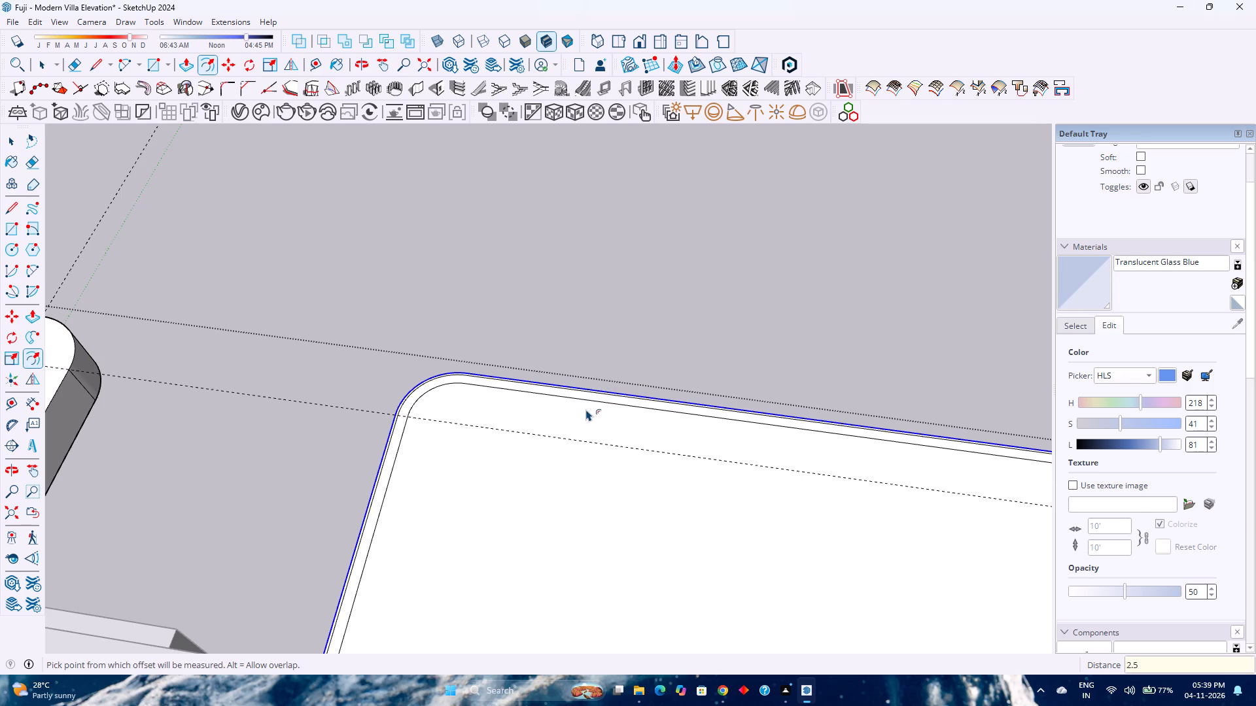
Delete the large inner face enclosed by the innermost offset.
scroll(583, 407, "up", 11)
key("space")
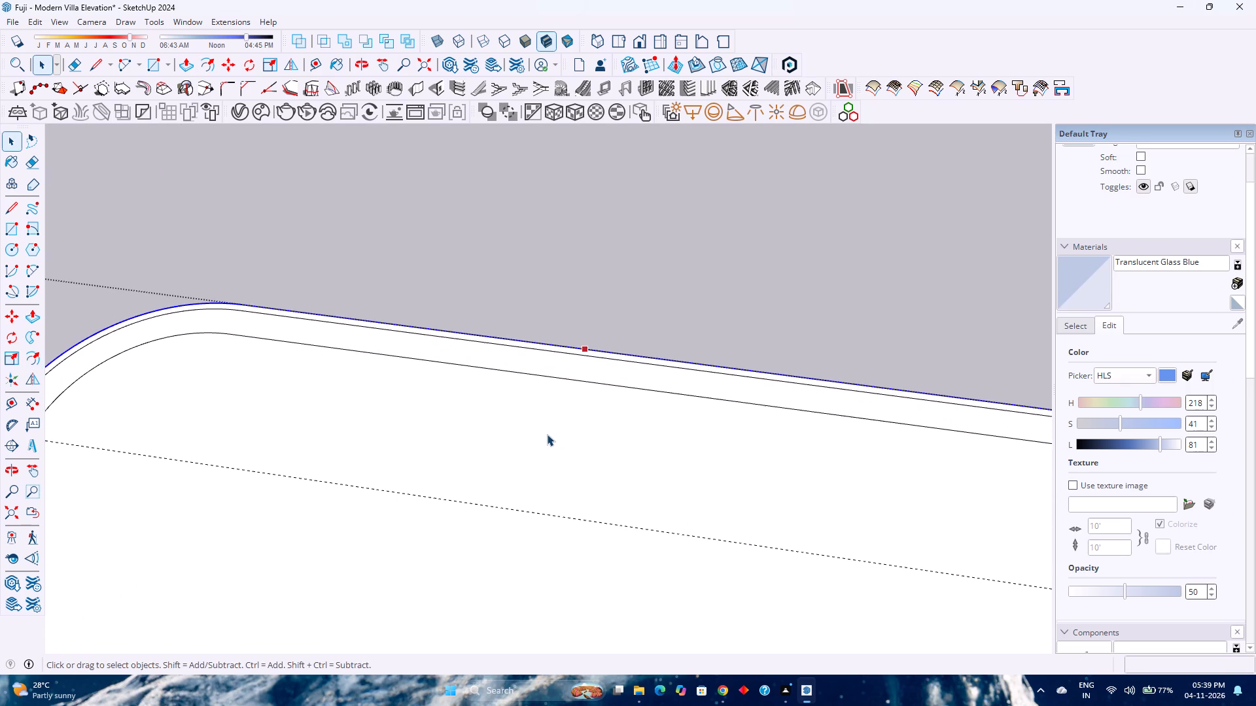
left_click(546, 435)
key("Delete")
Delete the original outermost end edge, short side edge and the corner arc between them, keeping the strip between the two offsets.
scroll(644, 340, "up", 3)
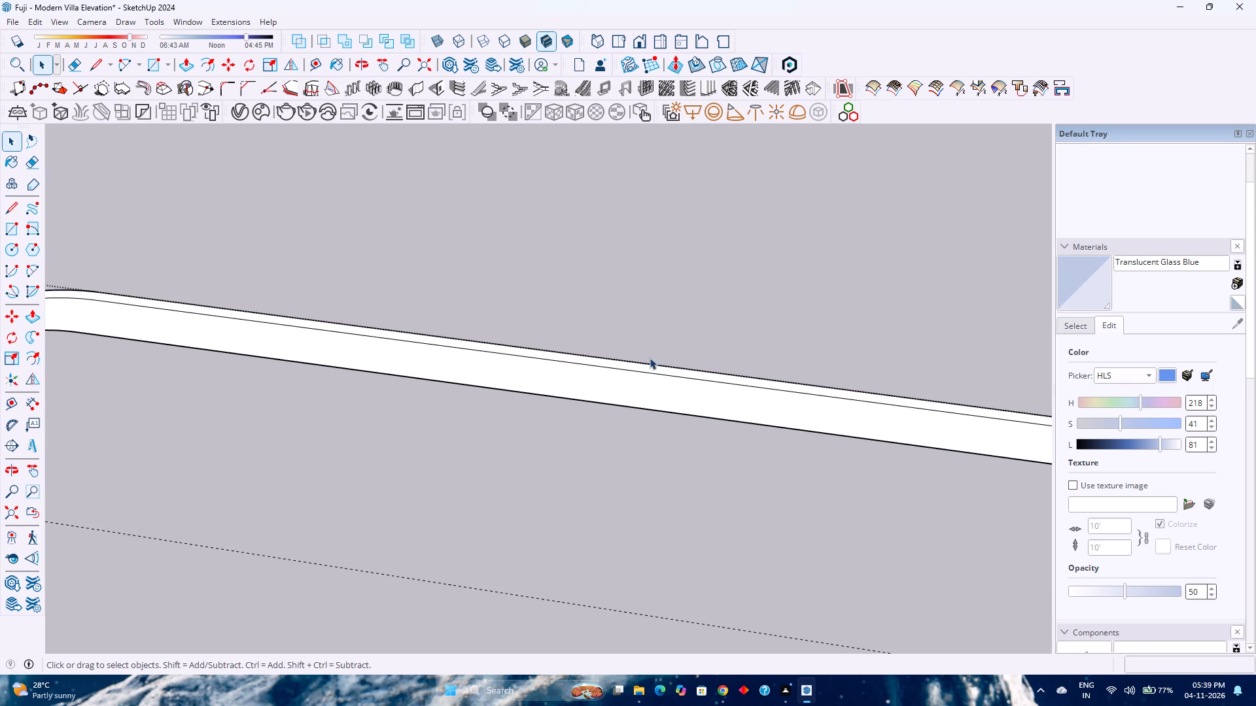
left_click(648, 364)
key("Delete")
scroll(651, 365, "down", 6)
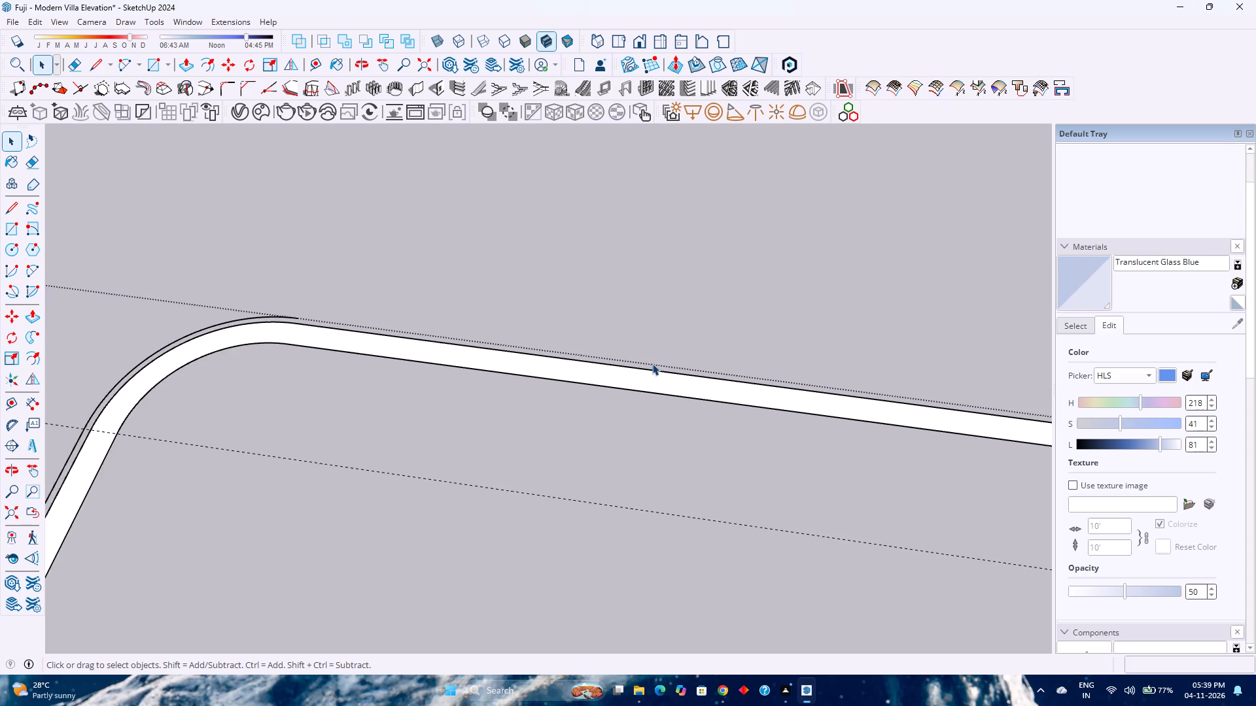
scroll(652, 363, "down", 2)
double_click(266, 362)
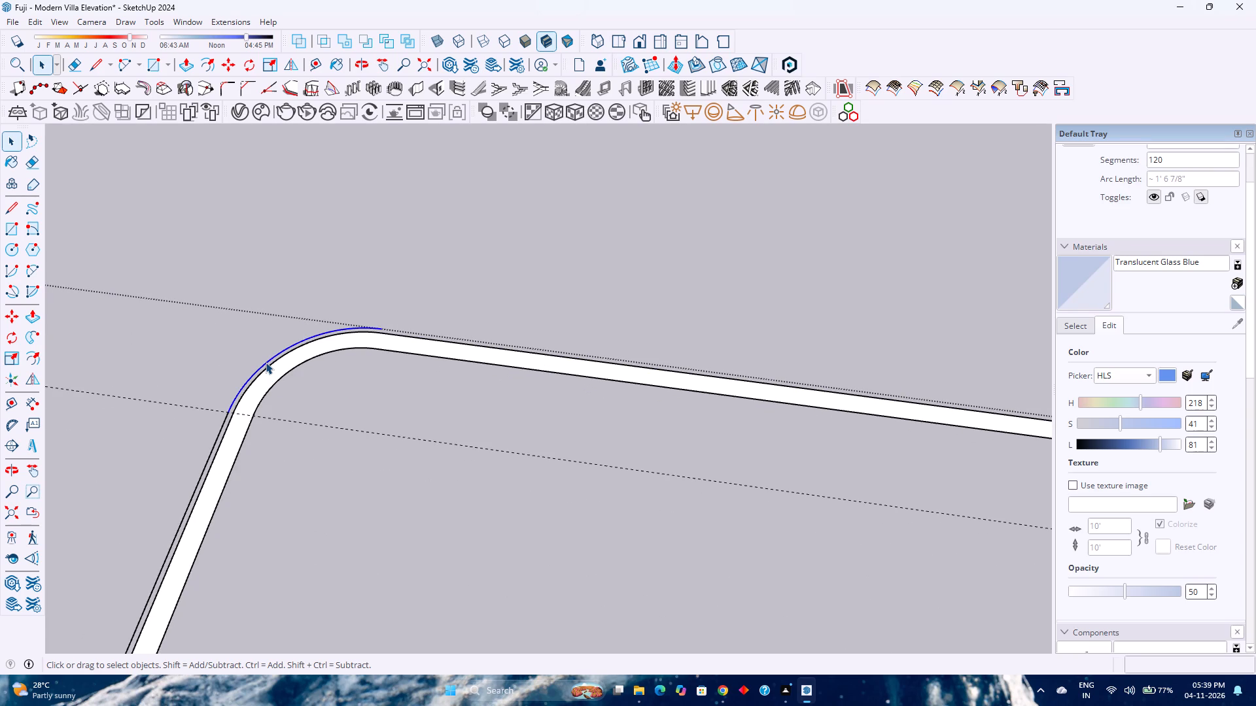
triple_click(266, 362)
double_click(266, 362)
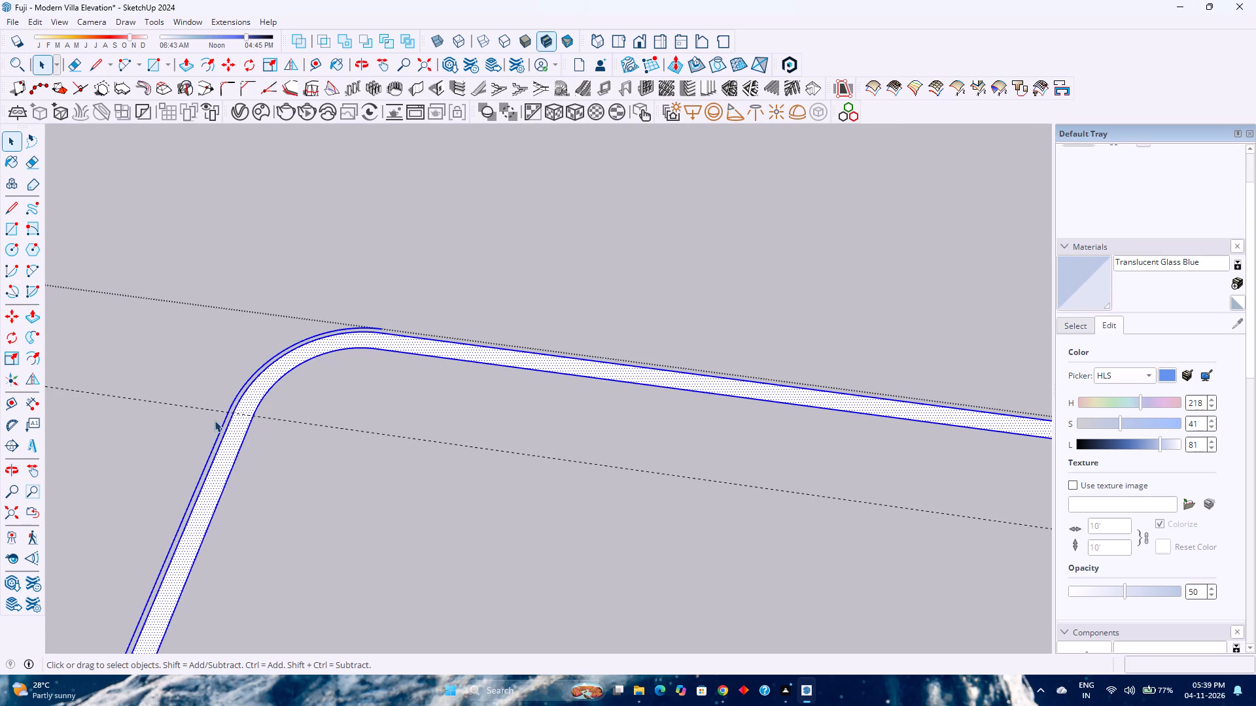
left_click(211, 450)
key("Delete")
double_click(245, 382)
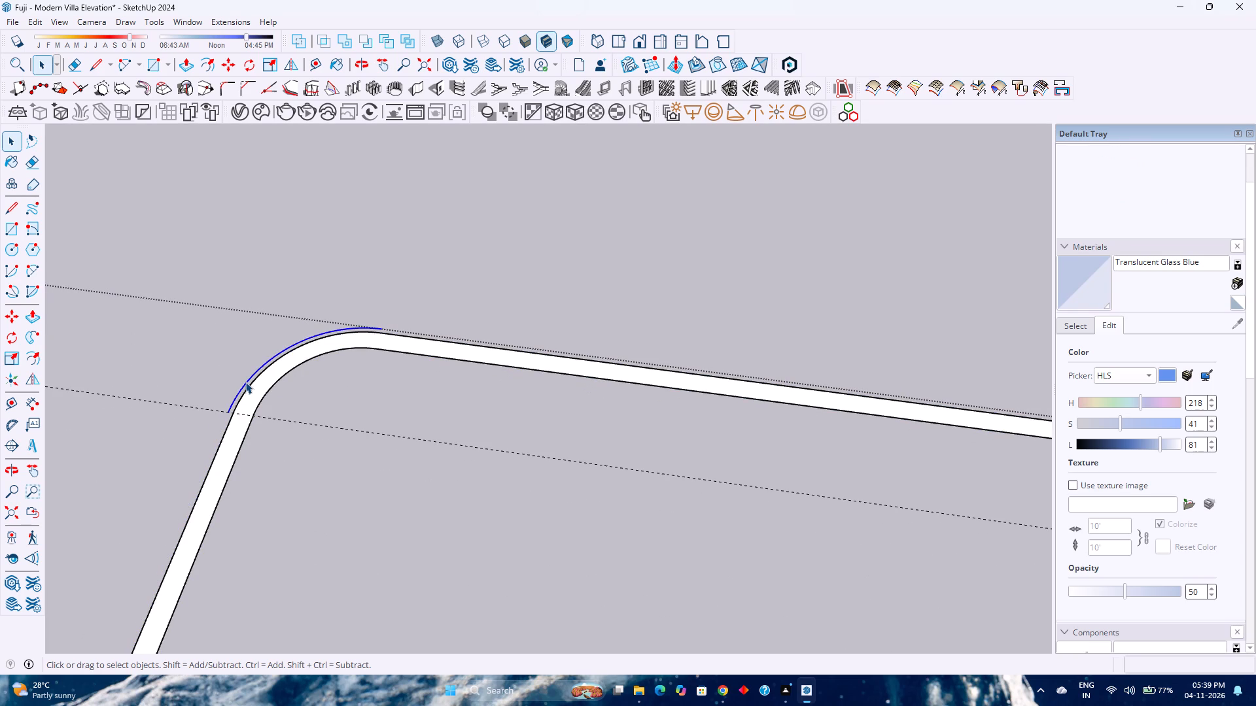
key("Delete")
Delete the leftover edge stub at the strip's open end and the long closing line across the opening.
scroll(245, 382, "down", 13)
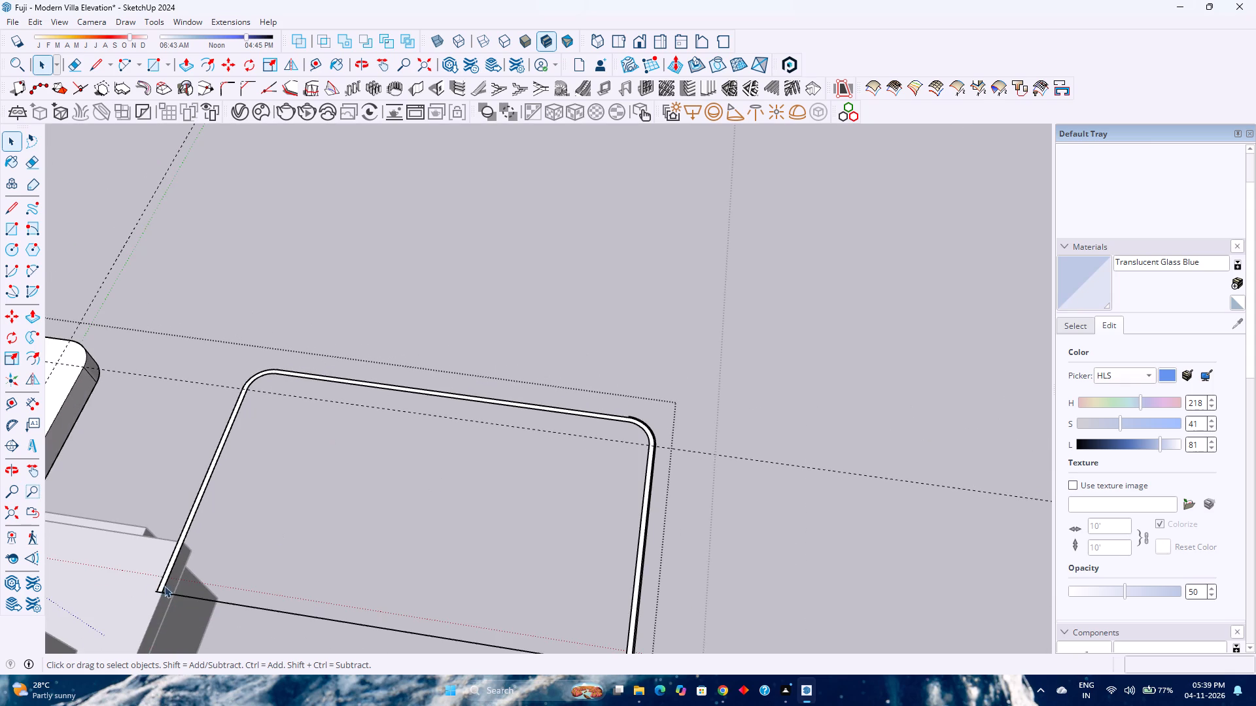
scroll(165, 586, "up", 3)
middle_click_drag(173, 579, 349, 491, "shift")
middle_click(349, 491, "shift")
scroll(370, 492, "up", 2)
scroll(465, 443, "up", 10)
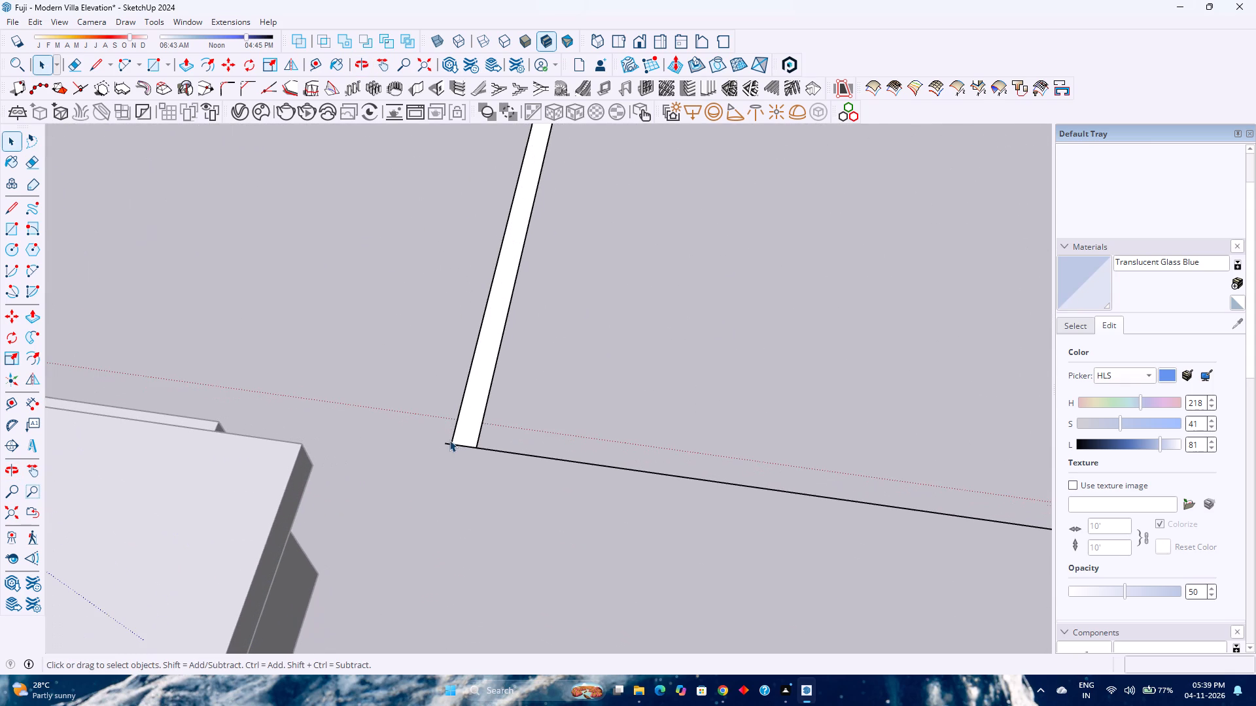
left_click(444, 444)
key("Delete")
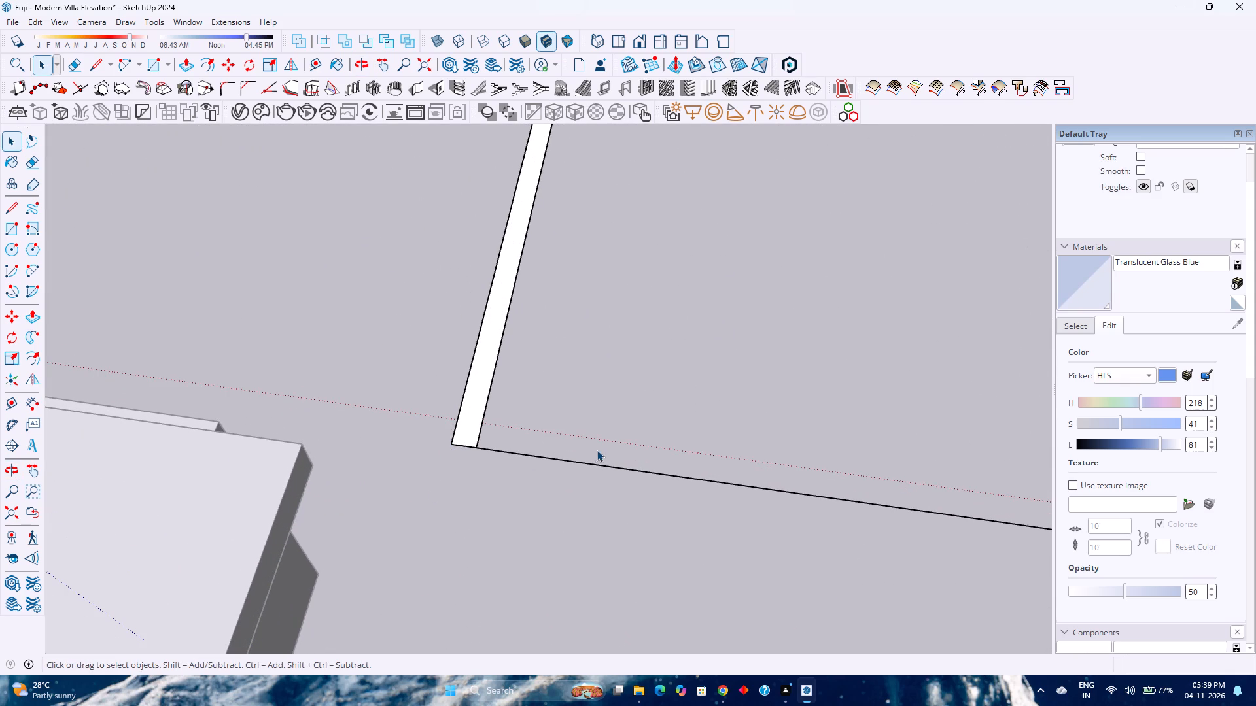
left_click(593, 463)
key("Delete")
Delete the leftover outer edge along the strip's other side and the short stub at its end.
scroll(487, 462, "down", 9)
middle_click_drag(682, 429, 316, 479, "shift")
scroll(290, 479, "down", 5)
scroll(663, 558, "up", 9)
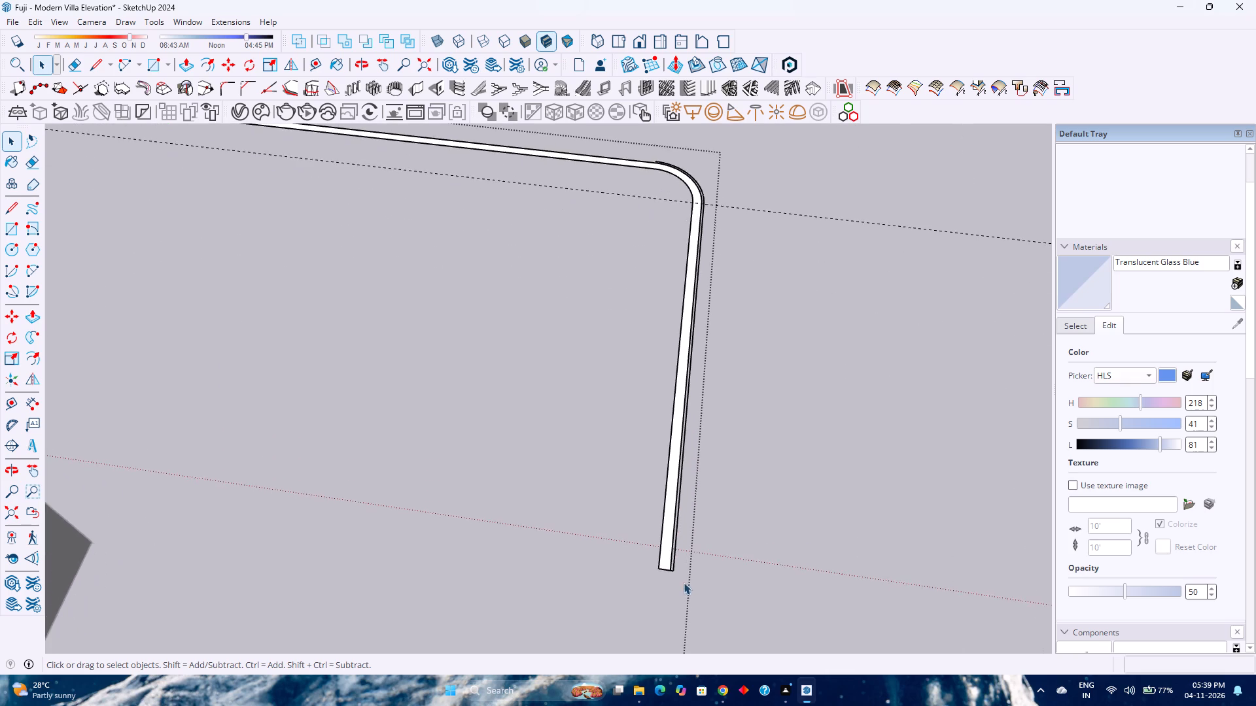
scroll(684, 582, "up", 9)
left_click(674, 571)
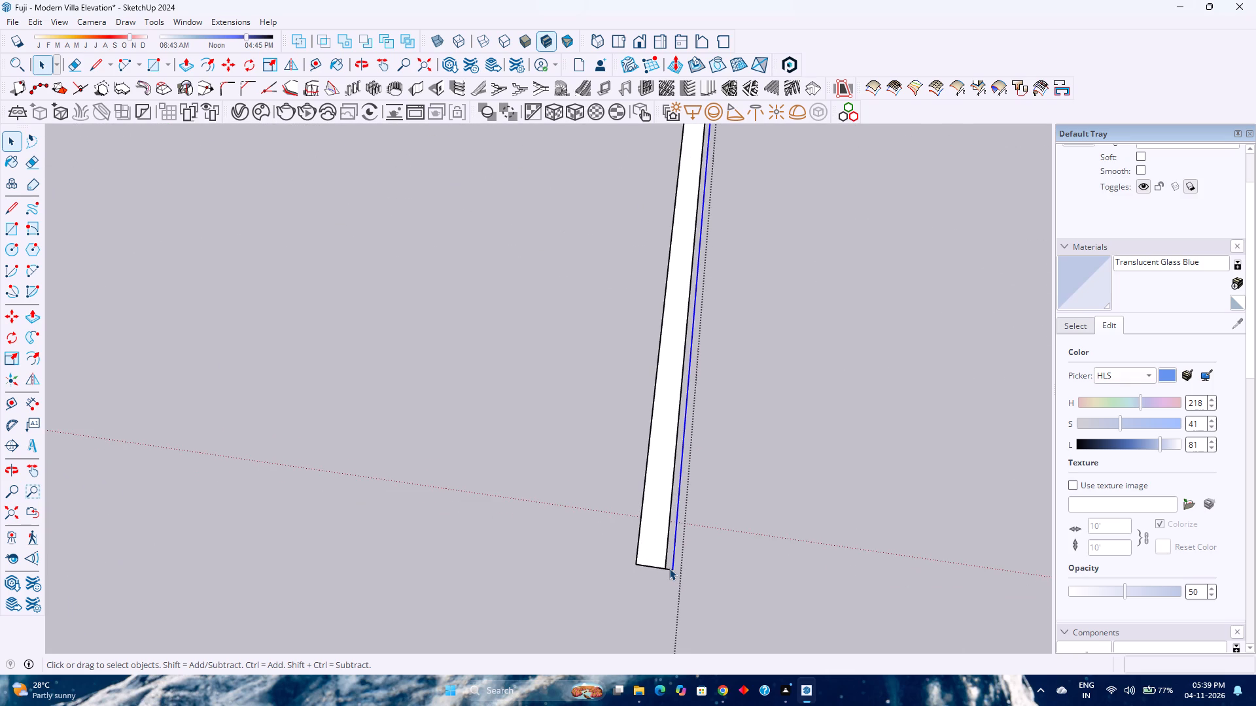
key("Delete")
left_click(669, 568)
key("Delete")
Delete the leftover outer arc around the strip's remaining rounded corner.
scroll(688, 487, "down", 9)
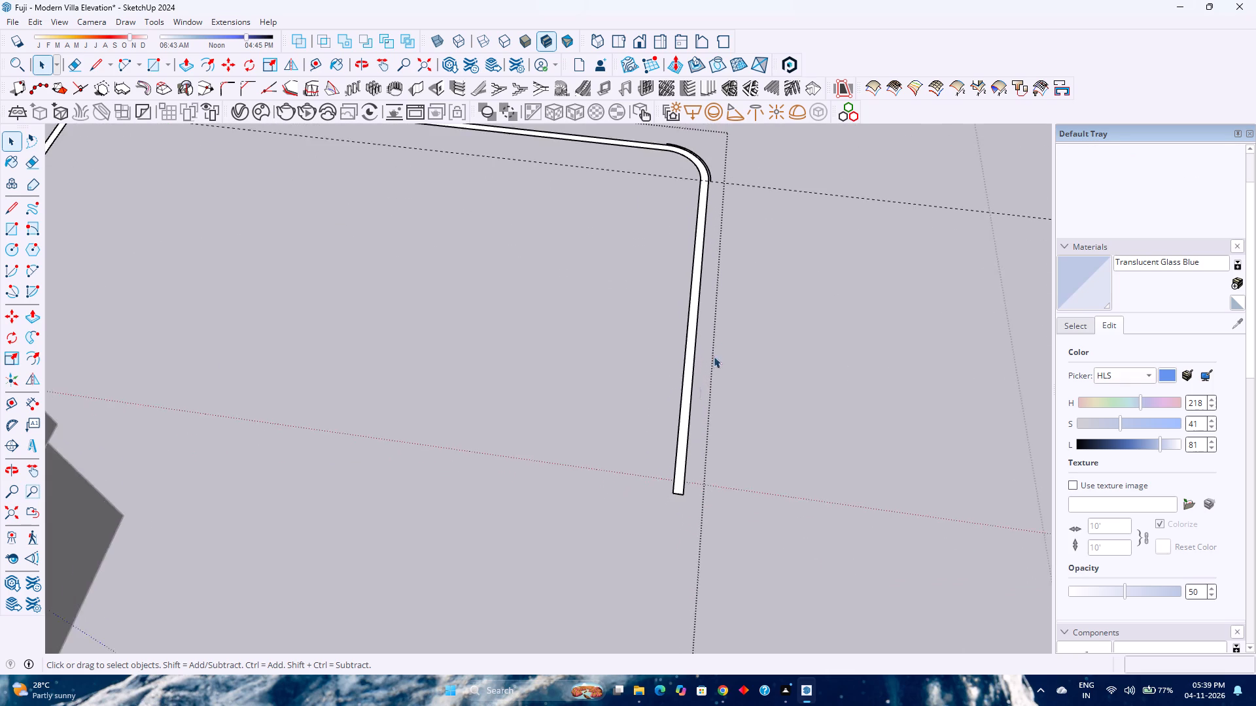
middle_click_drag(716, 347, 699, 565, "shift")
scroll(671, 333, "up", 1)
left_click(678, 337)
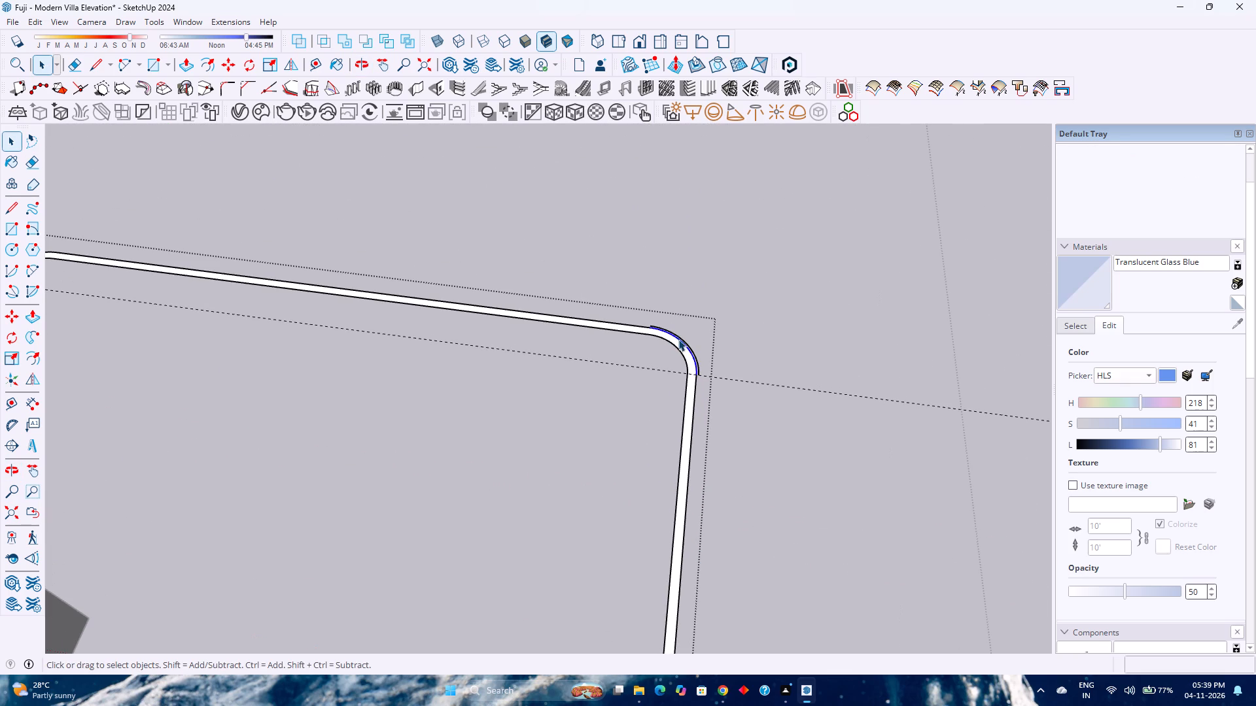
scroll(681, 352, "up", 9)
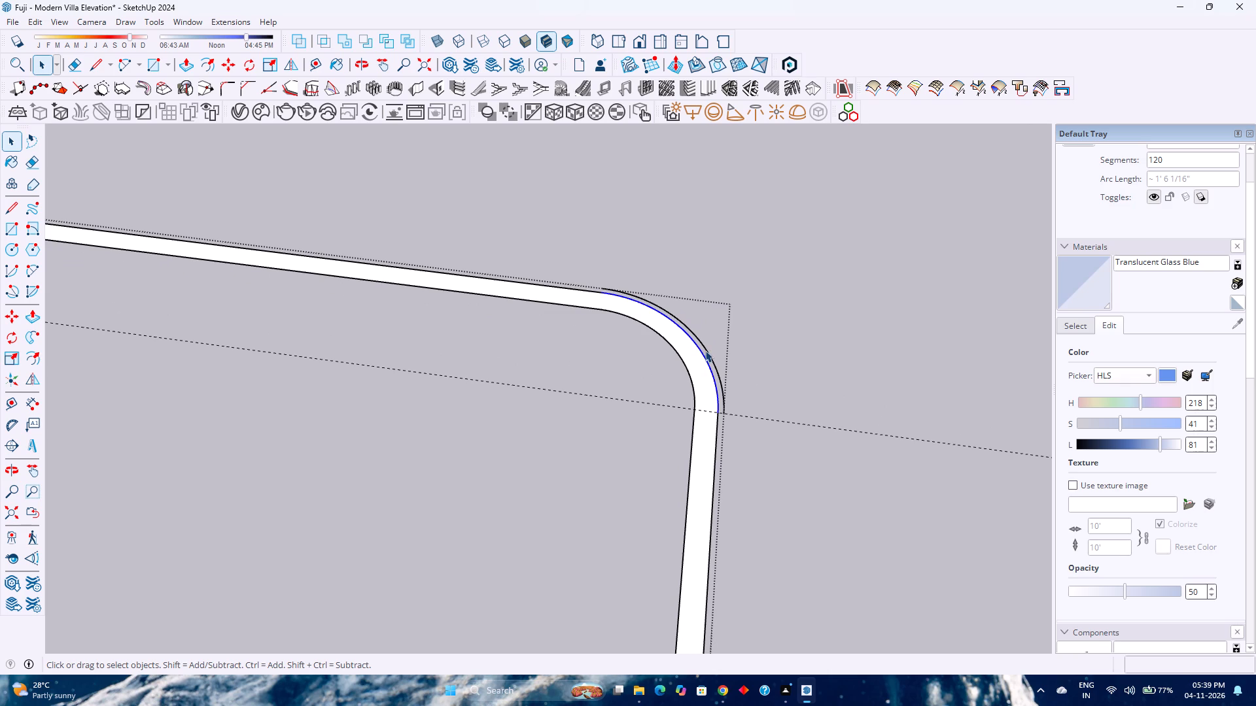
left_click(706, 350)
key("Delete")
Select the whole U-shaped strip with its edges and make it a group.
scroll(705, 355, "down", 7)
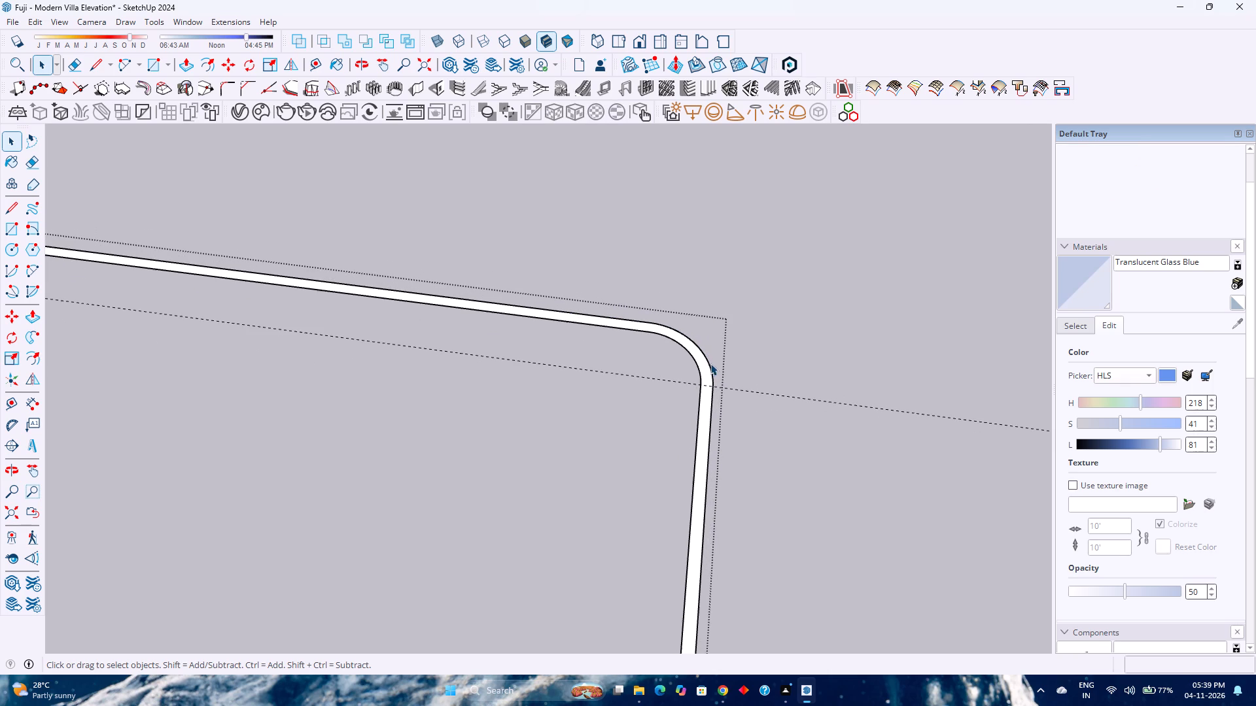
scroll(693, 384, "down", 3)
scroll(711, 486, "down", 7)
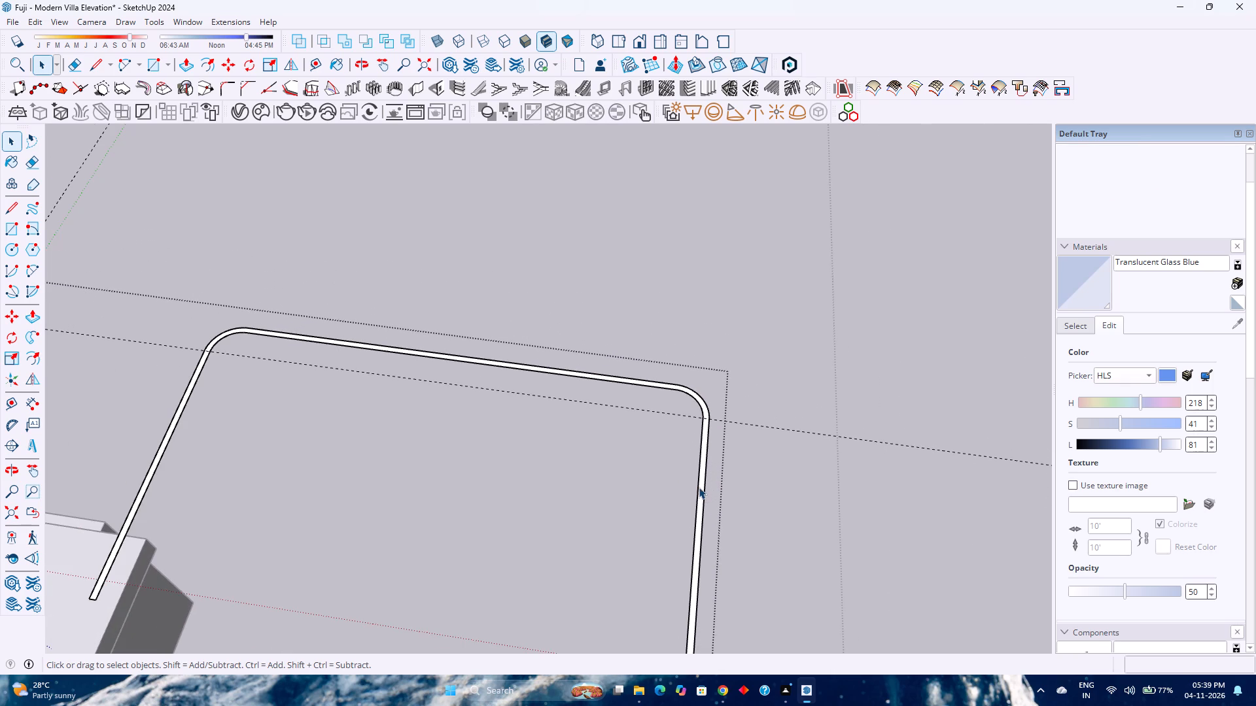
triple_click(699, 486)
right_click(699, 486)
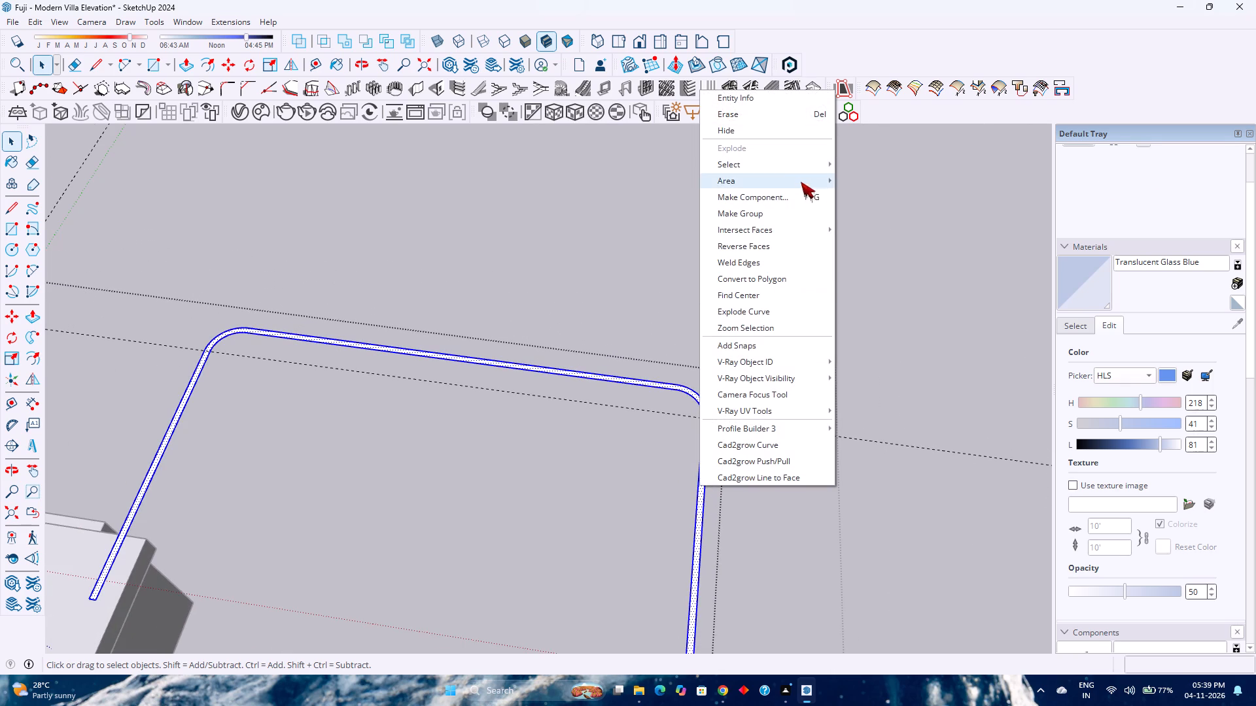
left_click(773, 216)
Inside the group, extrude the strip face 2" with Push/Pull to form a solid rail.
double_click(704, 405)
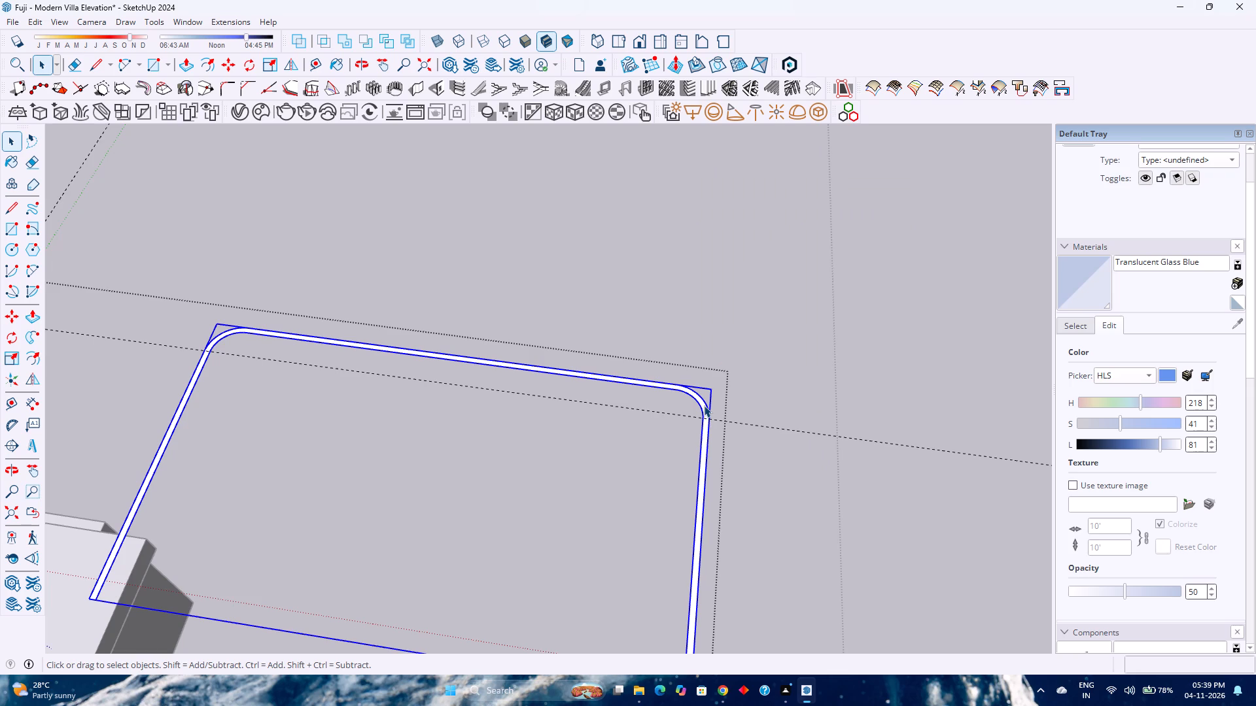
key("p")
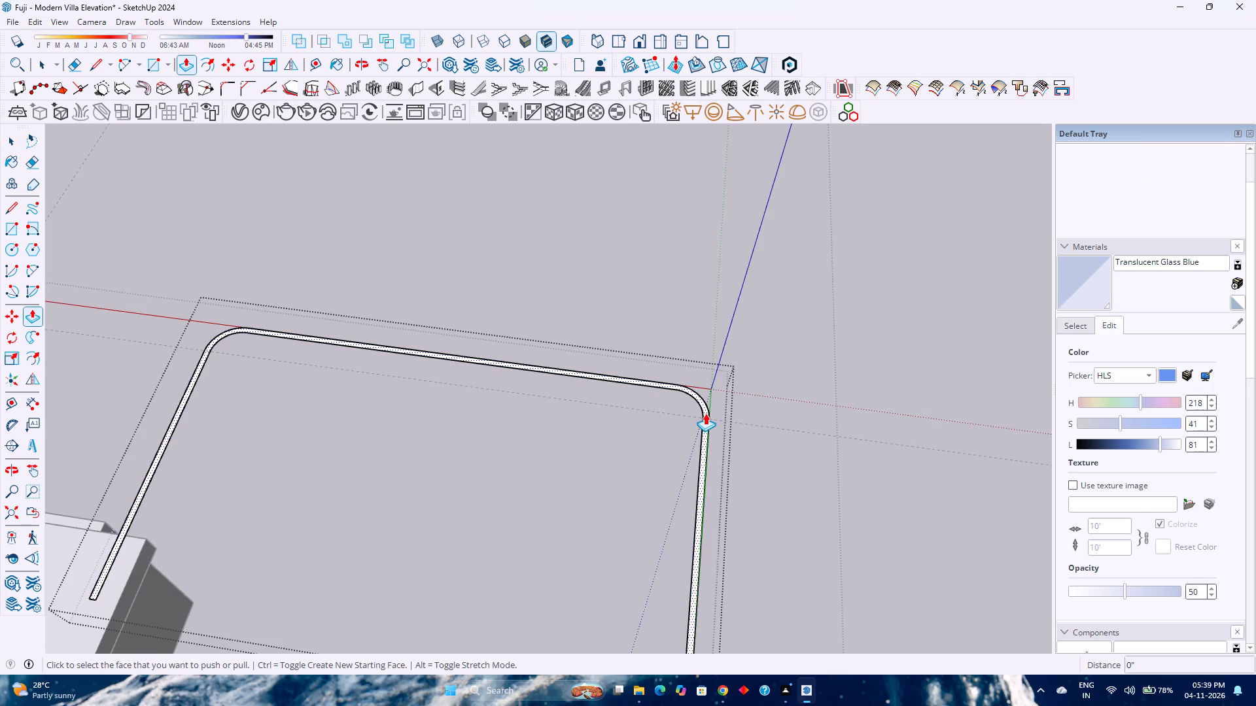
left_click(705, 413)
key("2")
key("Return")
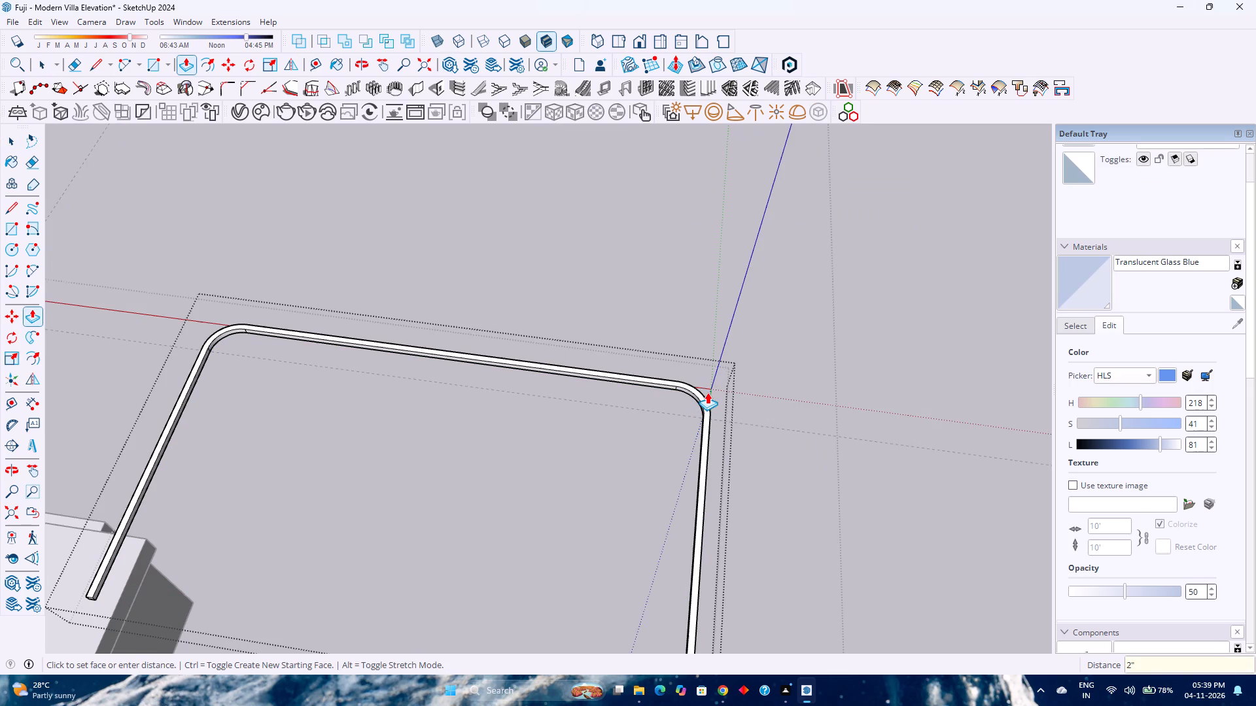
key("space")
Copy the entire U-shaped rail 3' straight up from its end corner within the group.
scroll(679, 464, "down", 5)
middle_click_drag(656, 469, 538, 373)
middle_click(529, 366)
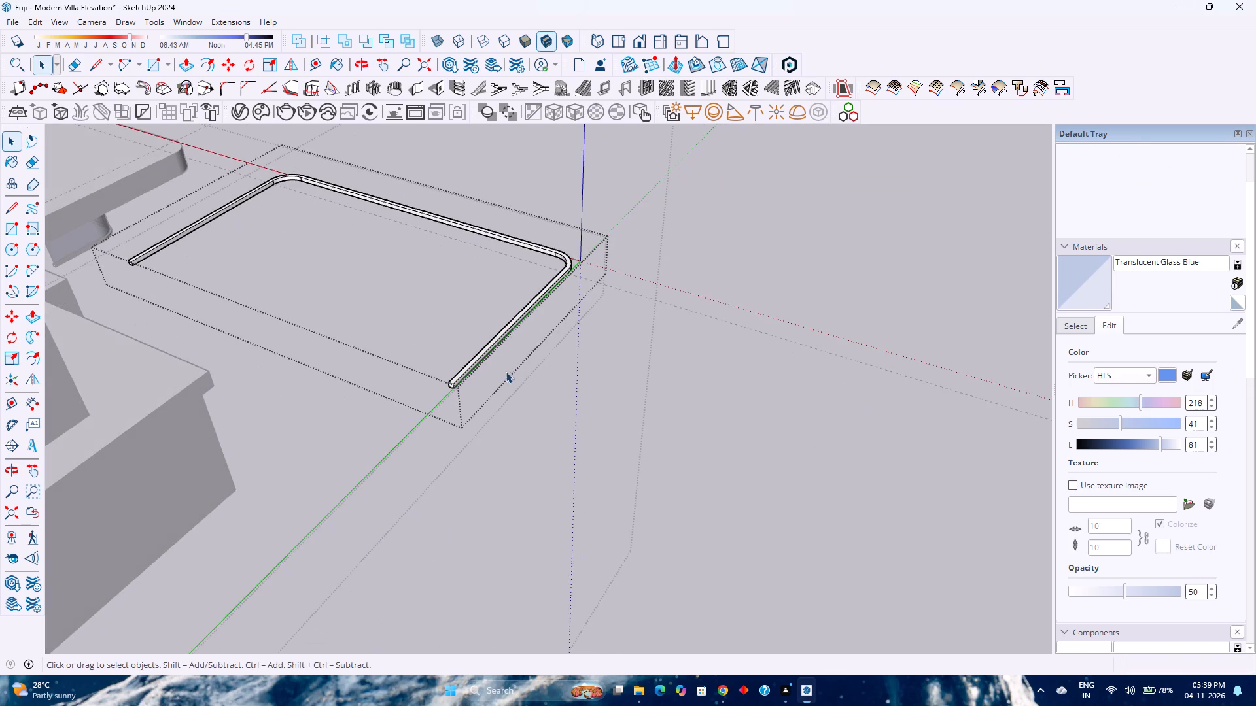
middle_click_drag(489, 375, 597, 502, "shift")
middle_click_drag(608, 502, 483, 452)
scroll(446, 423, "down", 2)
middle_click_drag(405, 411, 735, 567, "shift")
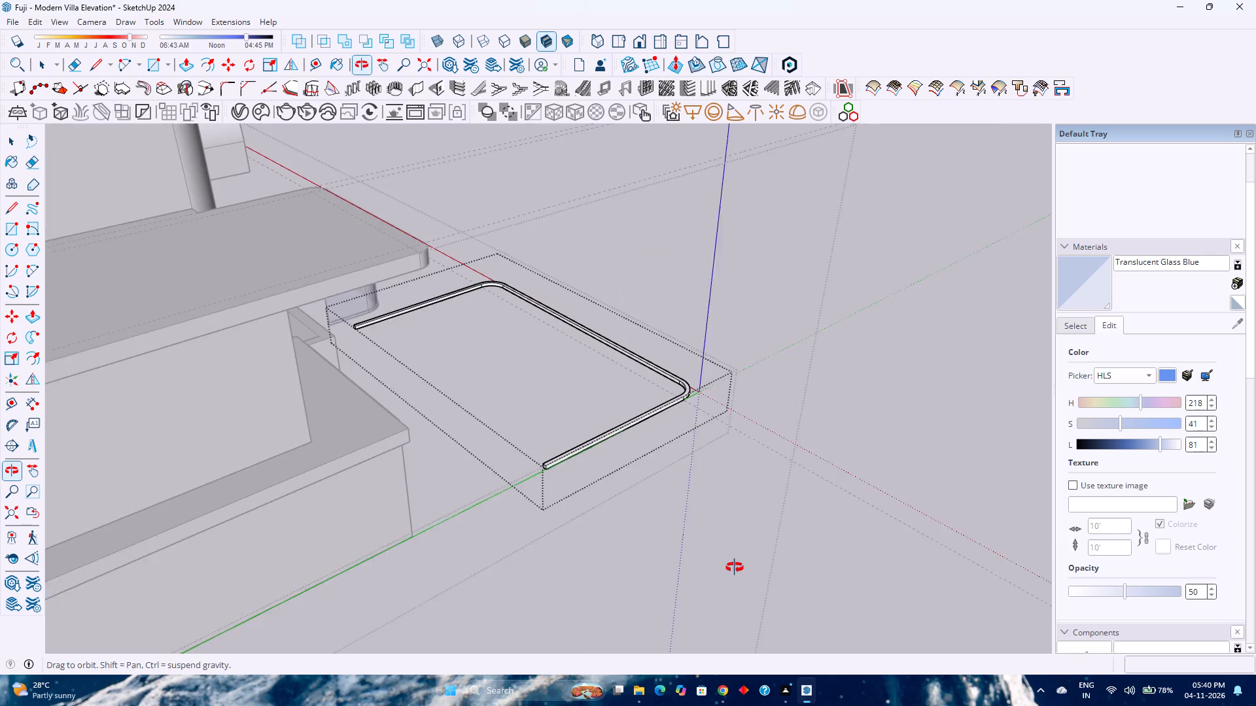
middle_click_drag(735, 567, 736, 567, "shift")
scroll(605, 484, "up", 4)
middle_click_drag(604, 482, 577, 482)
middle_click(577, 482)
scroll(485, 441, "up", 2)
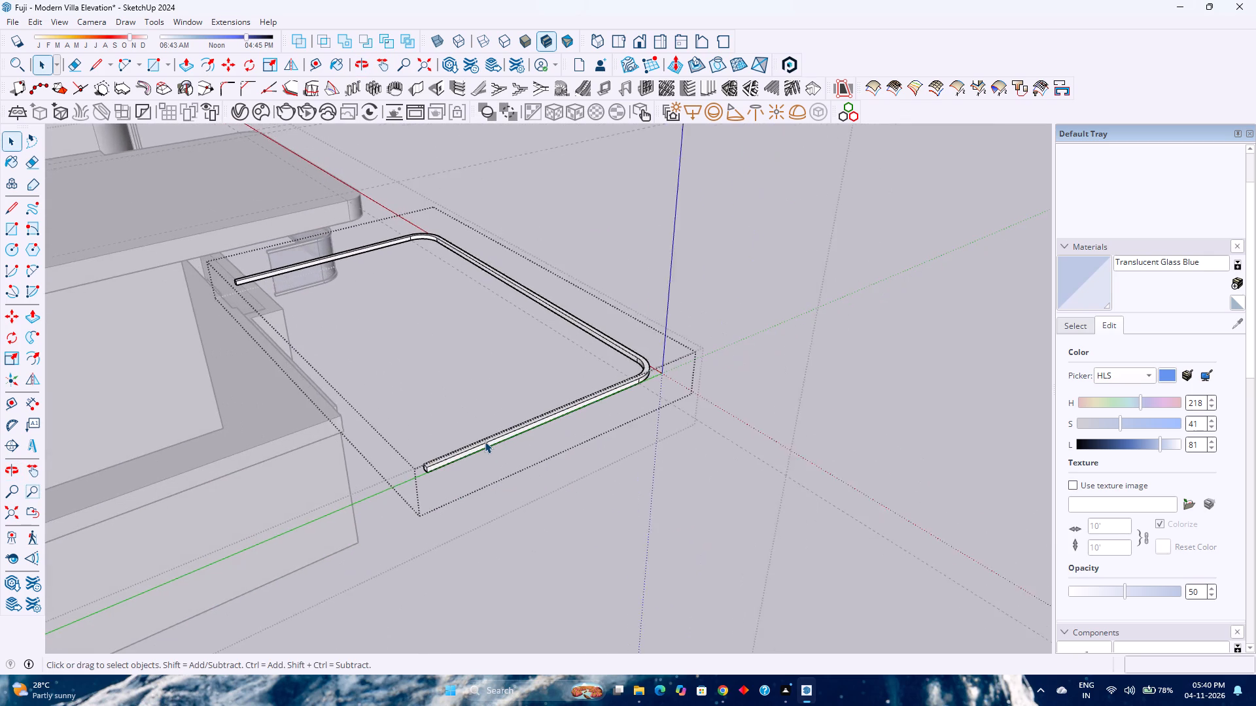
triple_click(483, 441)
key("m")
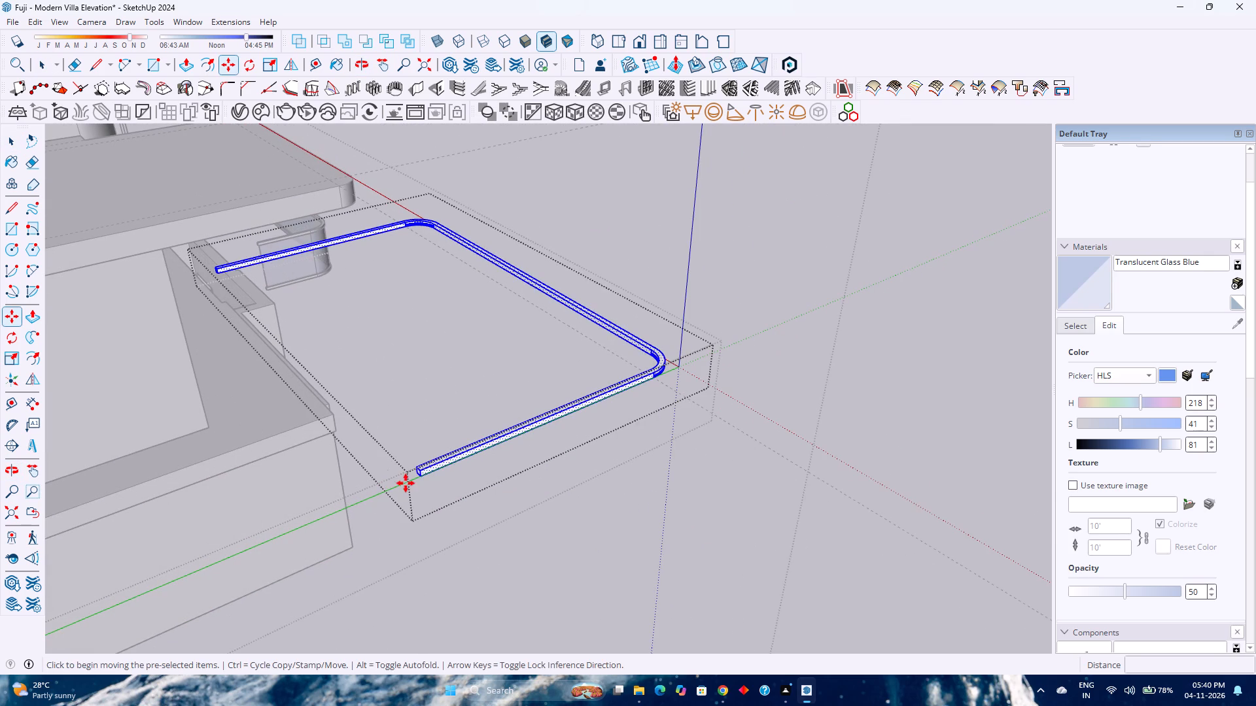
scroll(406, 483, "up", 9)
left_click(434, 465)
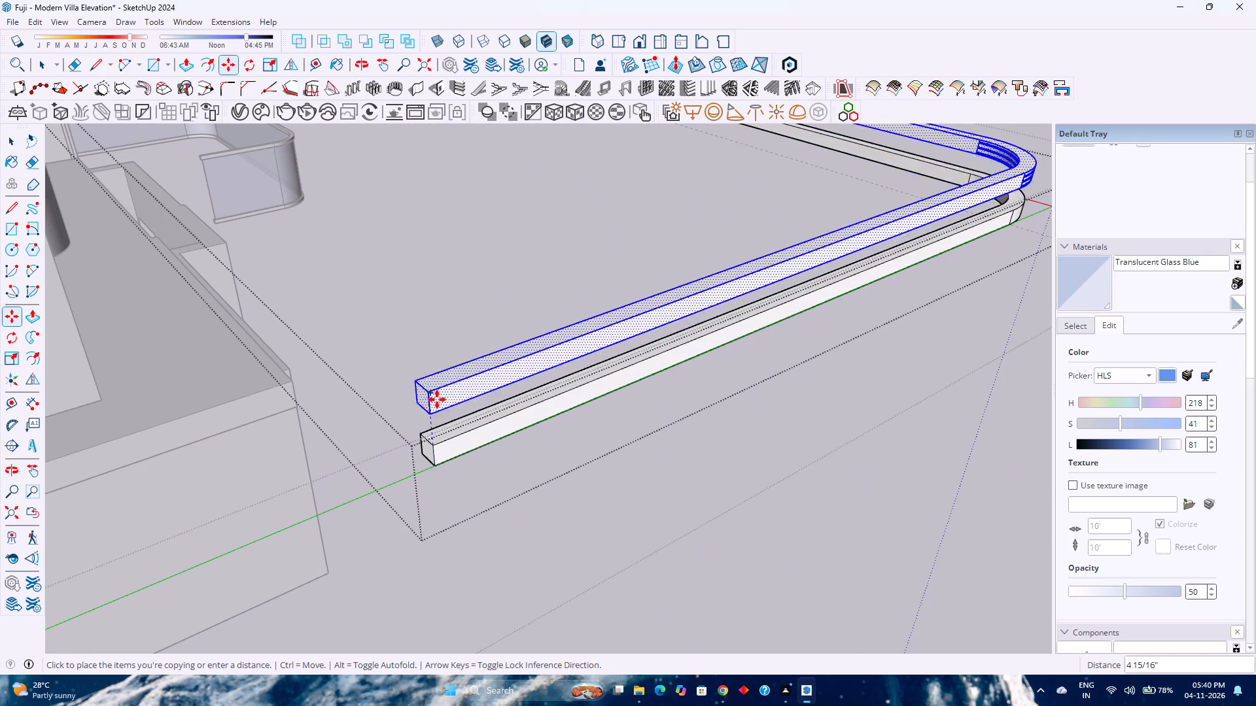
key("3")
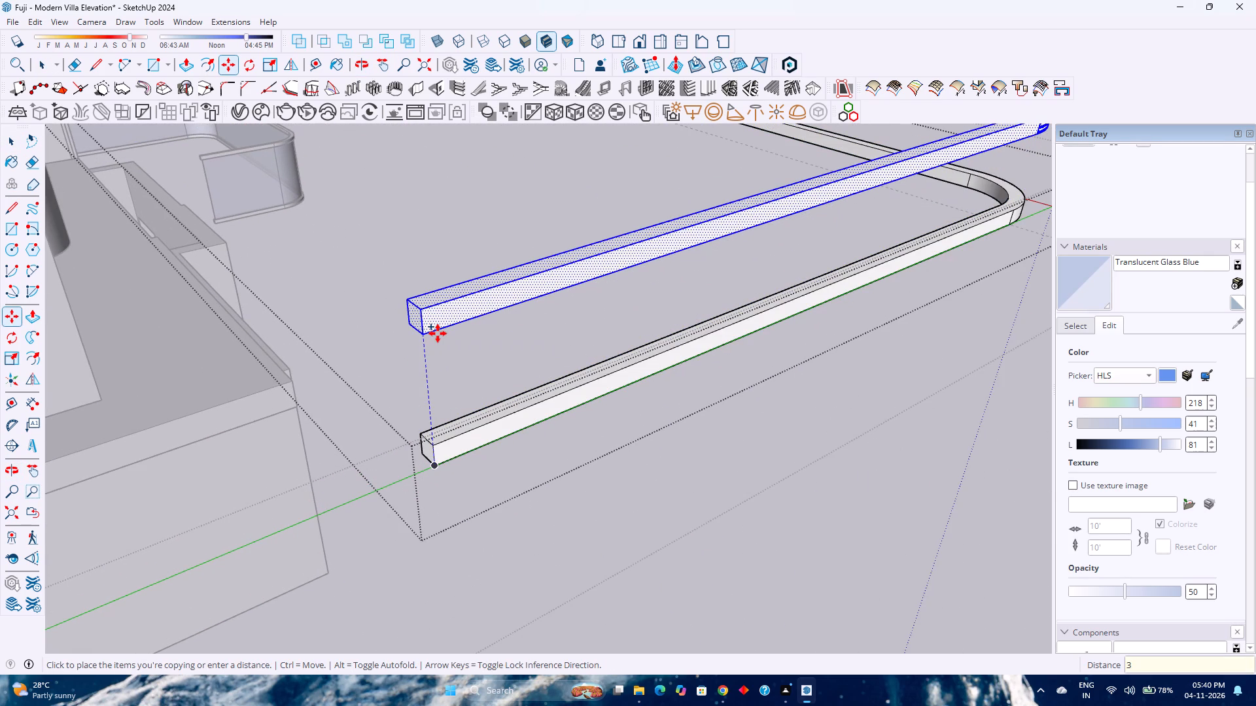
key("apostrophe")
key("Return")
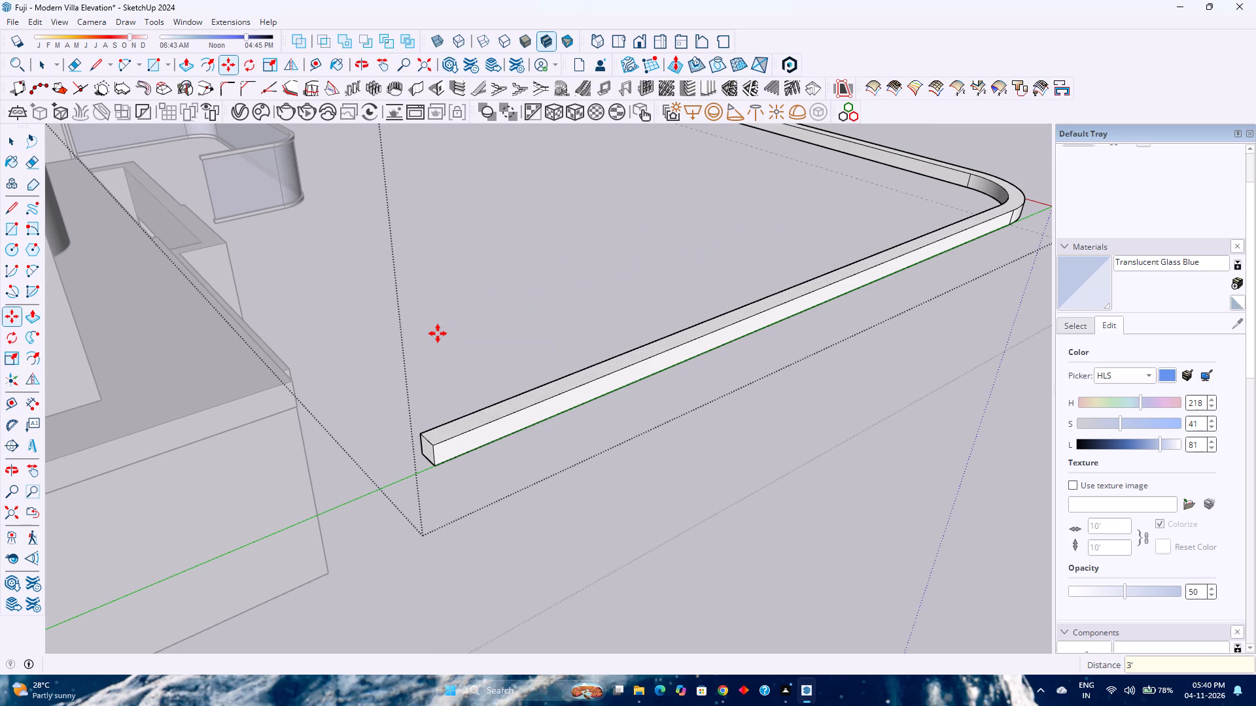
key("space")
Offset the top face outline of the lower rail inward by 0.75".
left_click(444, 433)
scroll(442, 433, "down", 4)
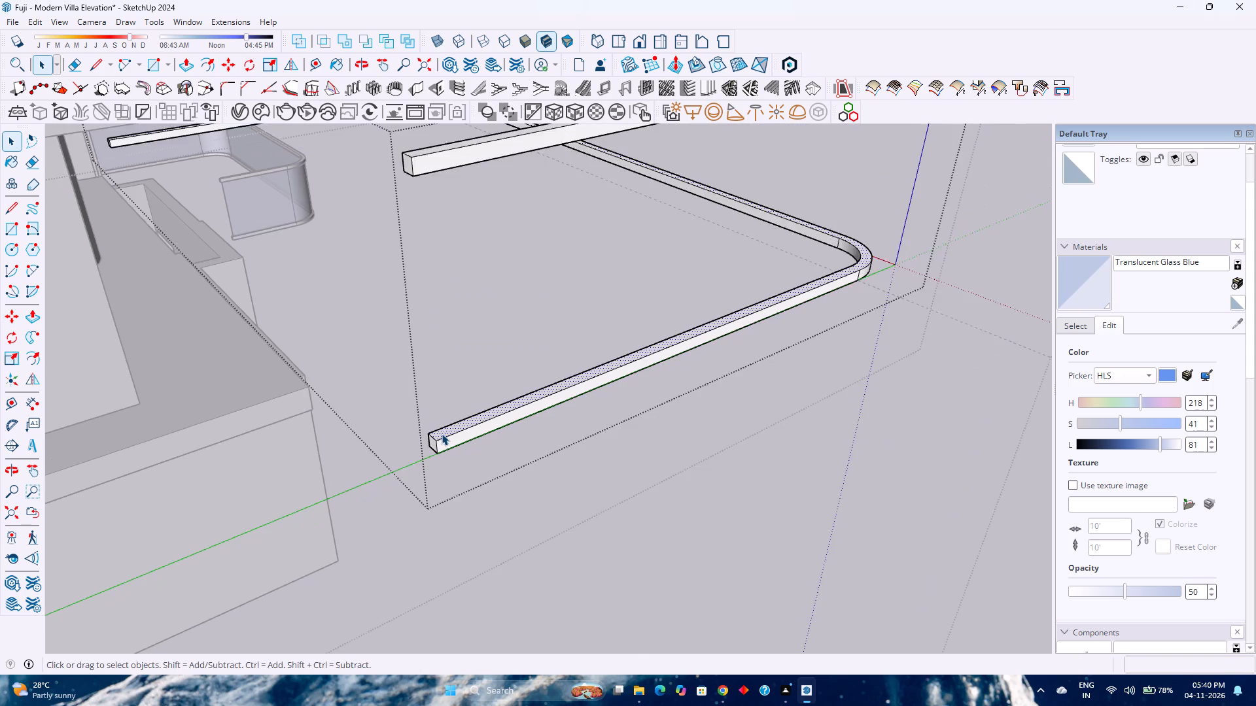
scroll(442, 433, "down", 3)
middle_click_drag(412, 400, 504, 510, "shift")
scroll(572, 592, "up", 2)
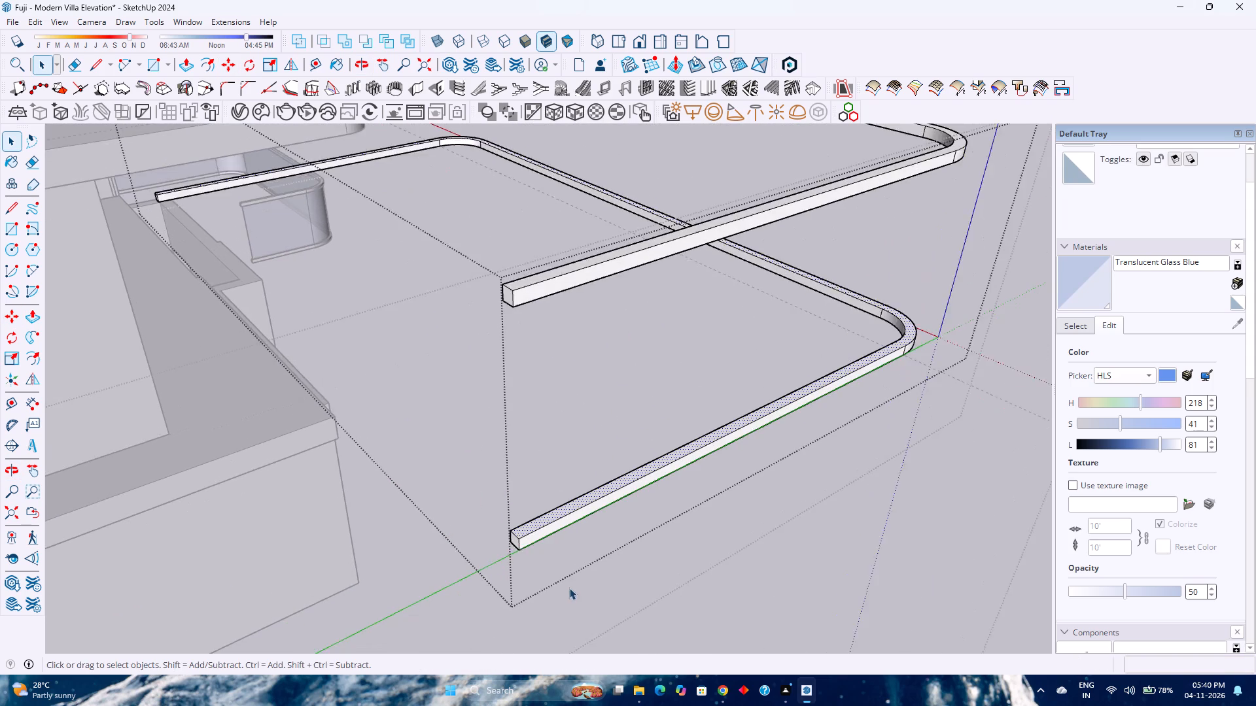
left_click(201, 65)
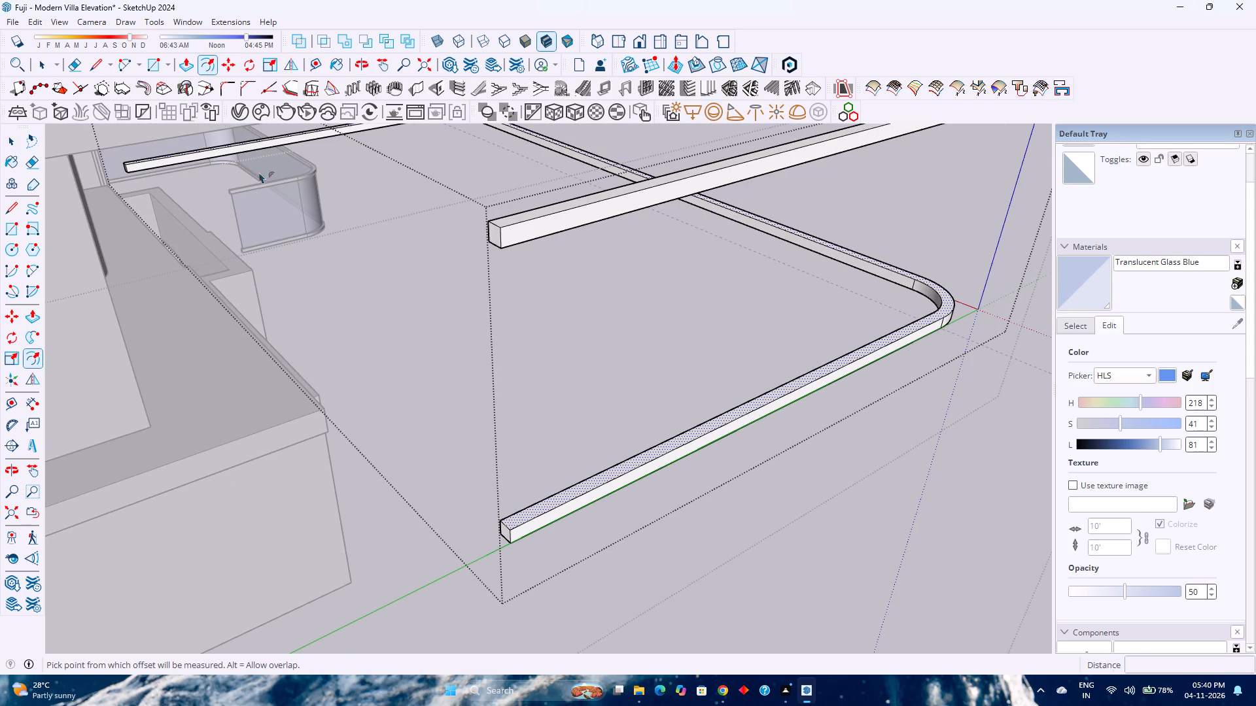
left_click(578, 547)
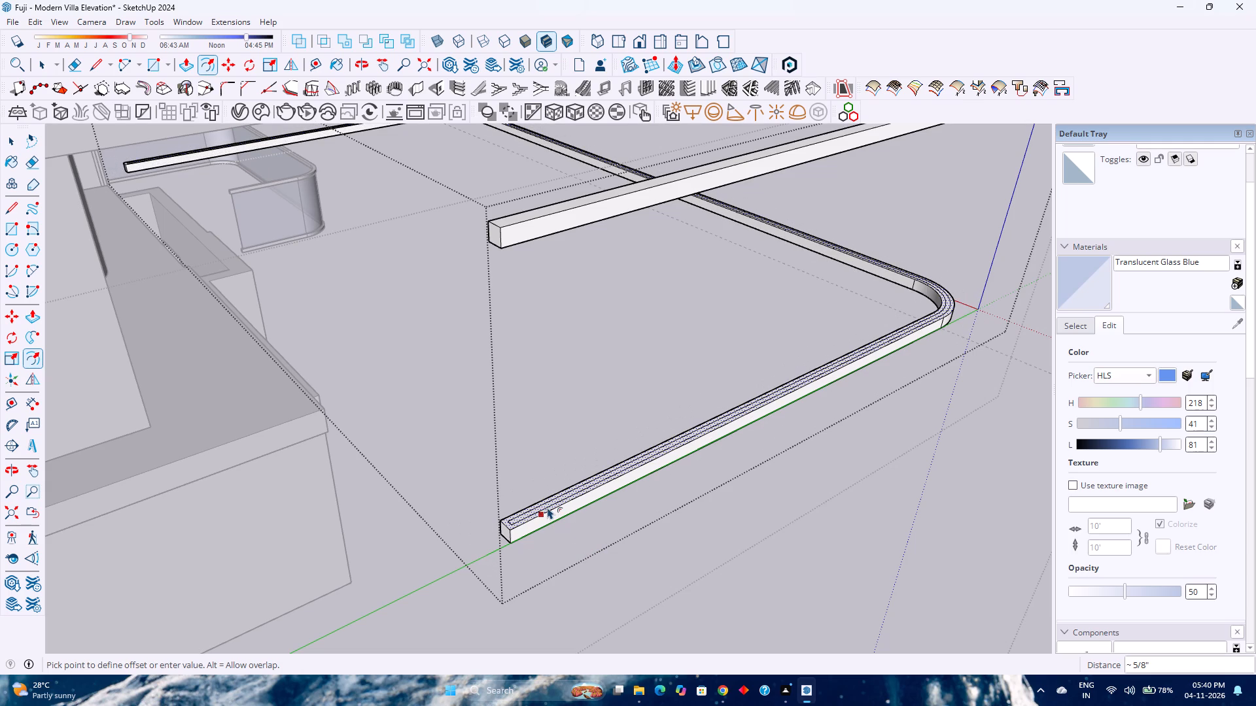
type("0.7")
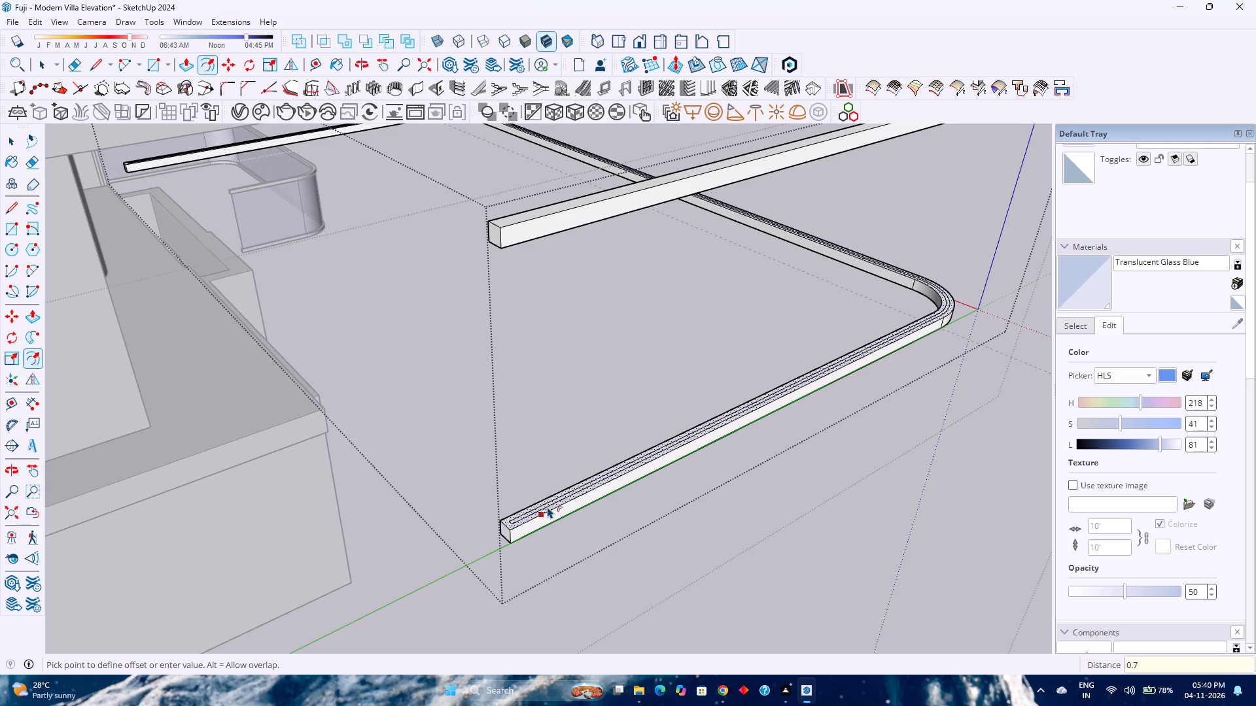
key("5")
key("Return")
Copy the narrow inner strip face from the lower rail 10' along the green axis, clear of the rails.
scroll(548, 507, "up", 11)
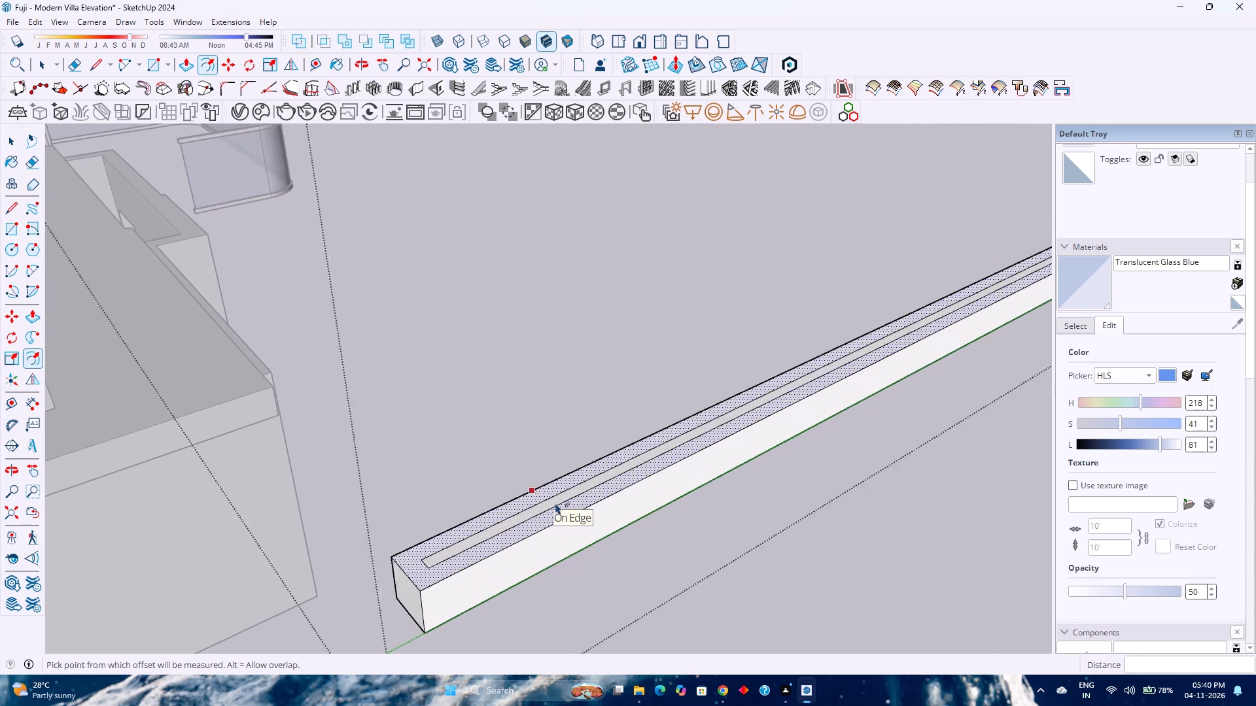
scroll(555, 503, "up", 6)
key("space")
left_click(536, 513)
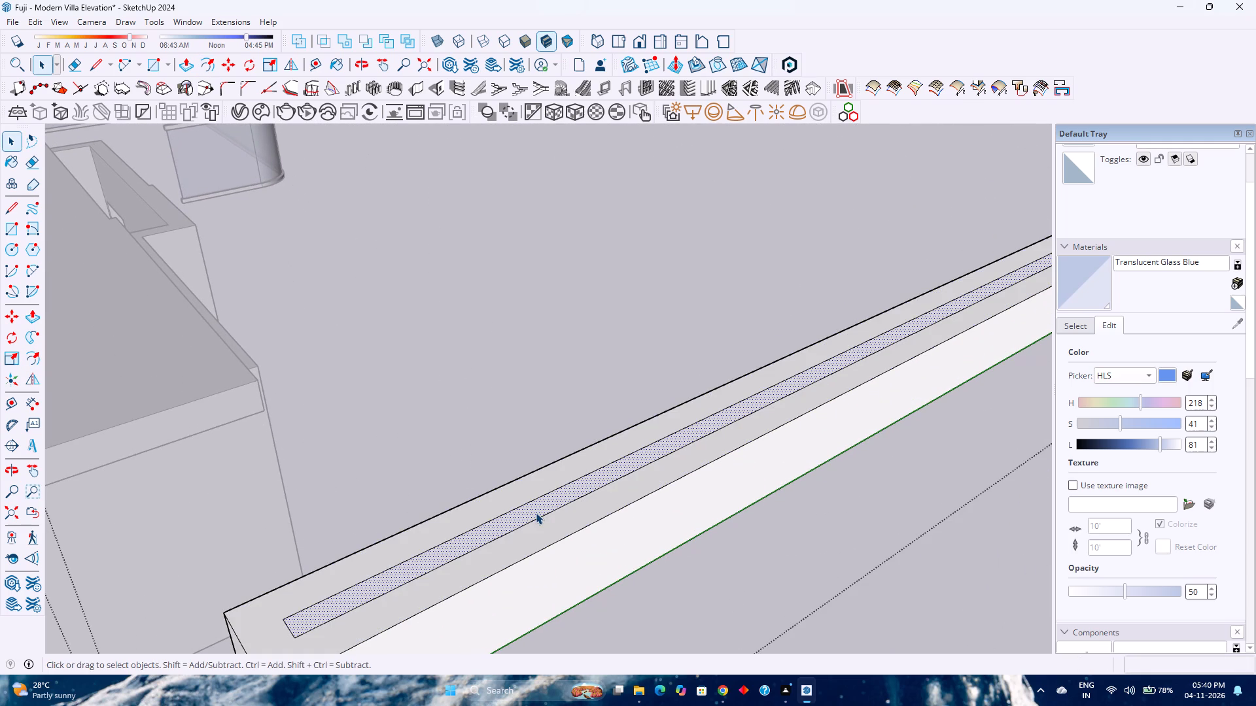
key("m")
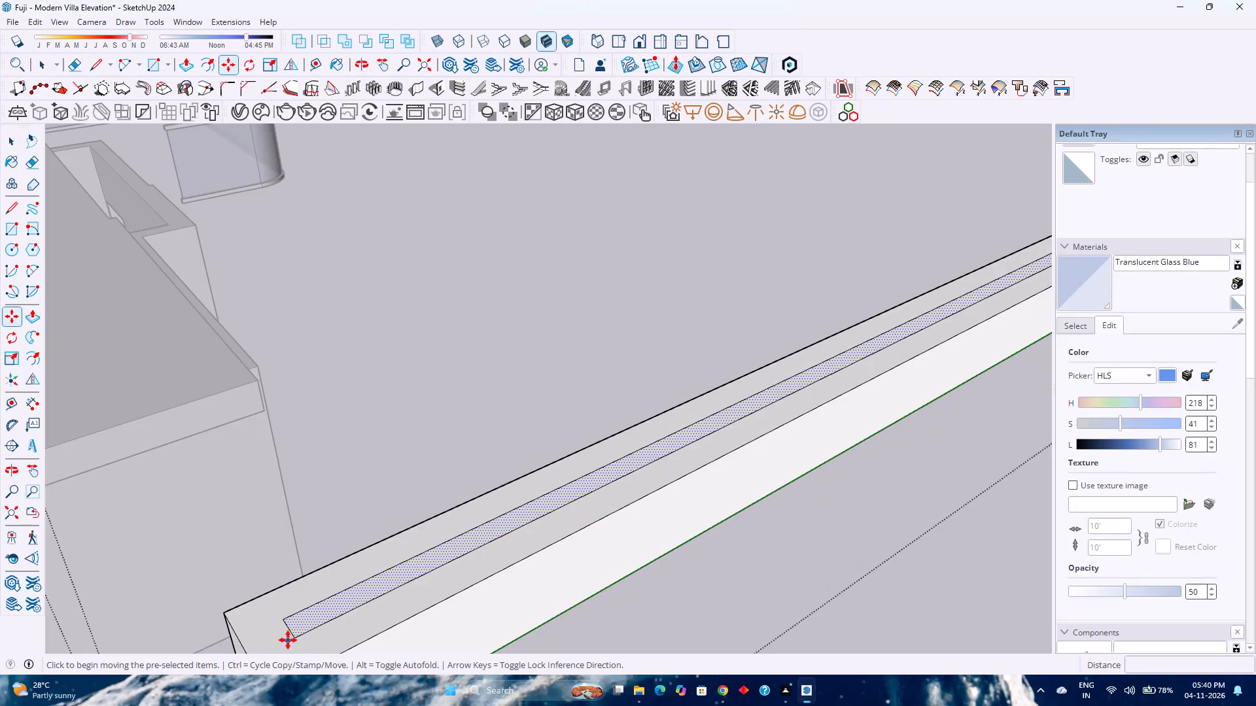
left_click(291, 638)
scroll(403, 561, "down", 13)
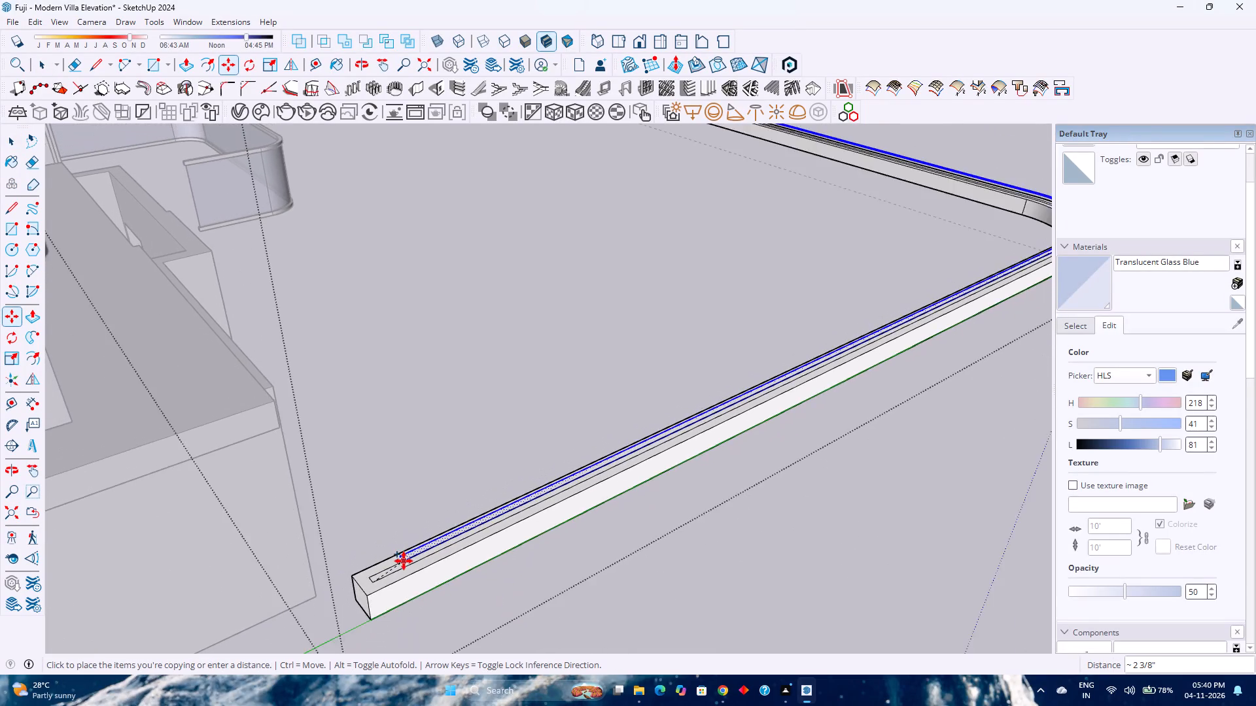
scroll(404, 561, "down", 8)
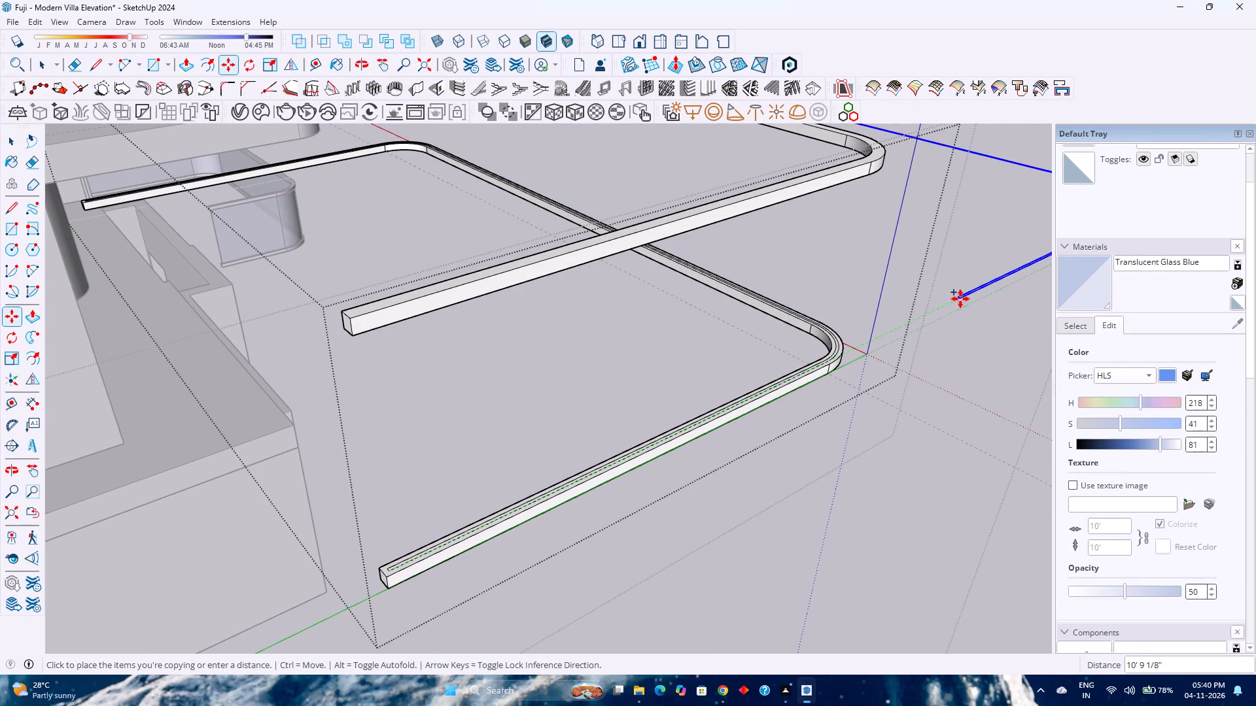
key("Left")
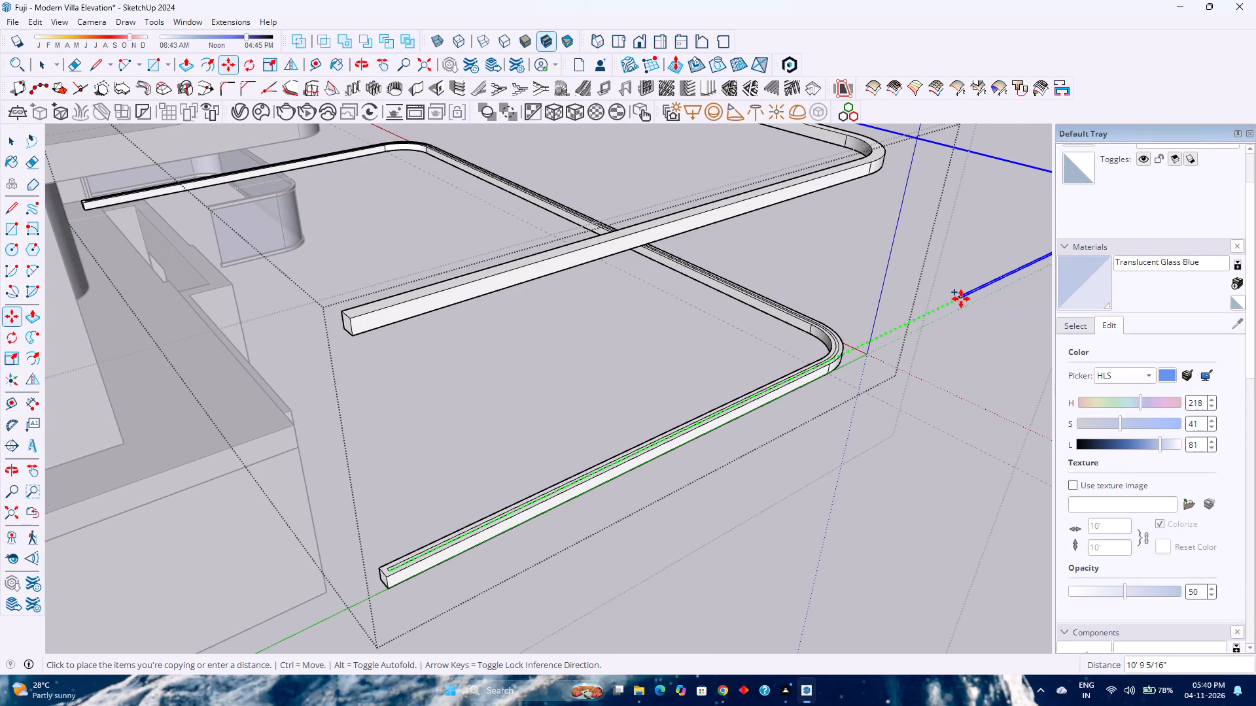
type("10'")
key("Return")
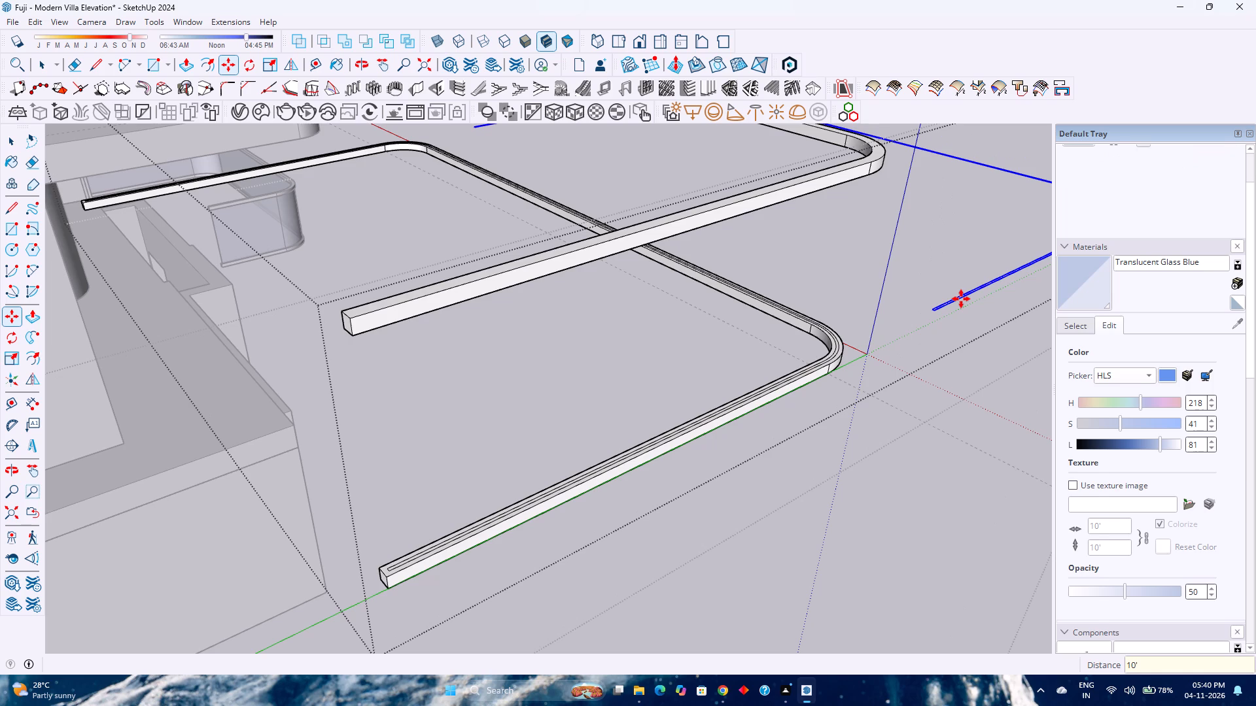
Make the copied narrow strip face a group.
right_click(961, 299)
left_click(1027, 422)
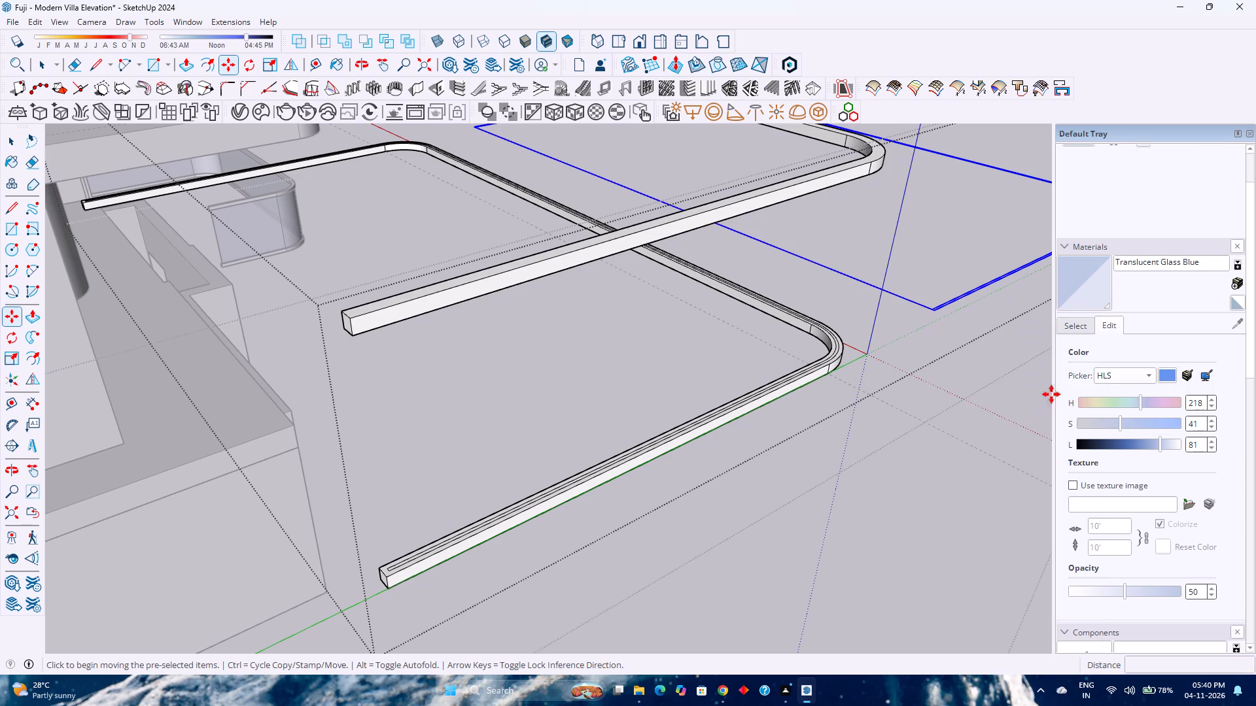
Paint the grouped narrow strip with the Translucent Glass Blue material.
left_click(1087, 311)
left_click(1064, 283)
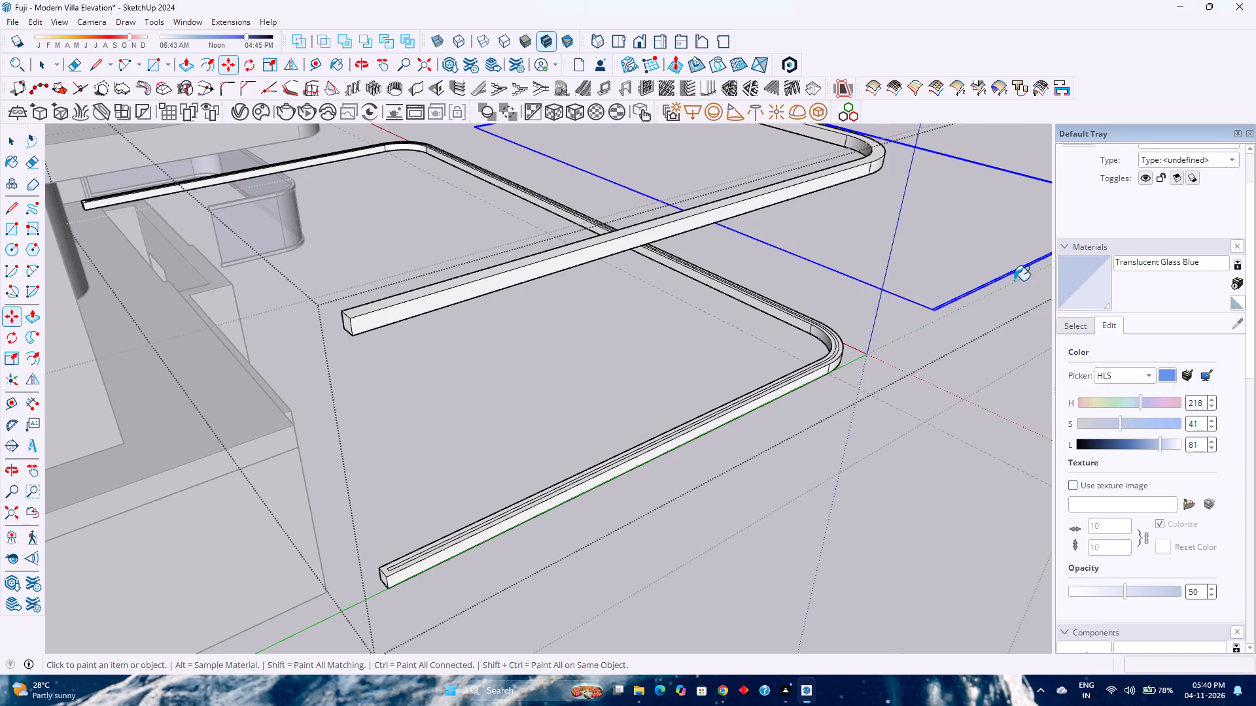
left_click(979, 286)
scroll(970, 288, "up", 12)
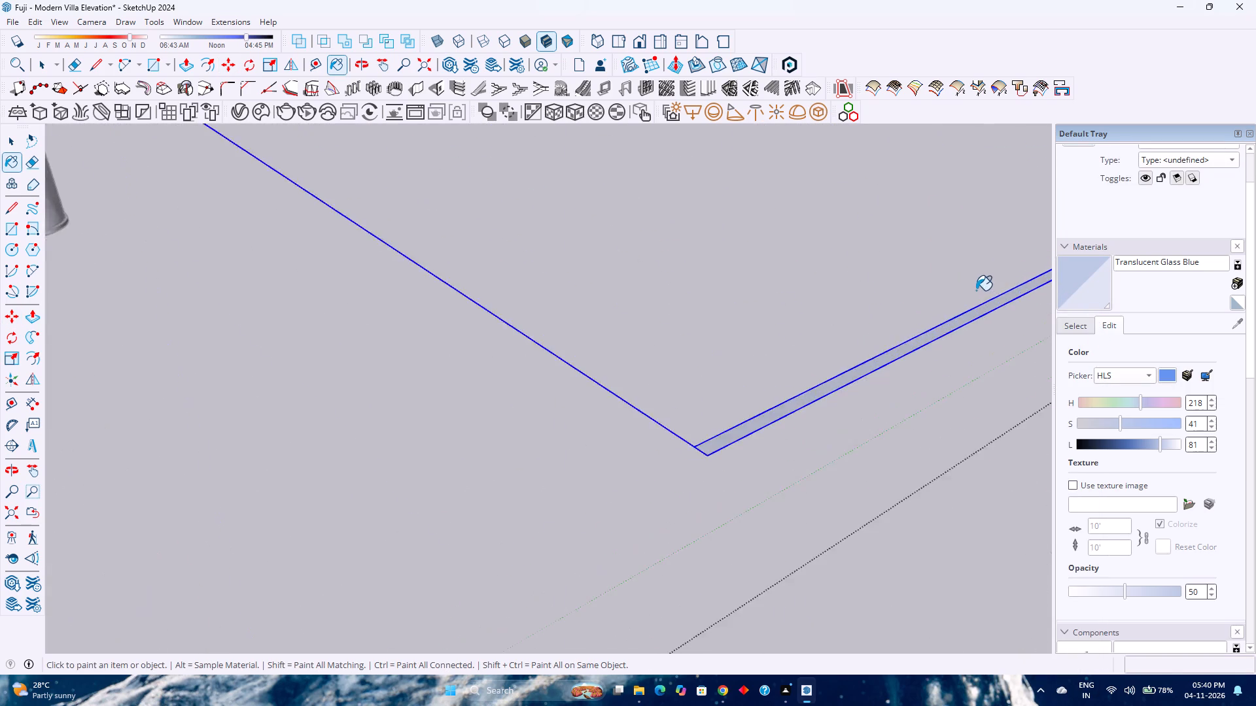
scroll(976, 290, "up", 2)
scroll(985, 313, "down", 14)
key("space")
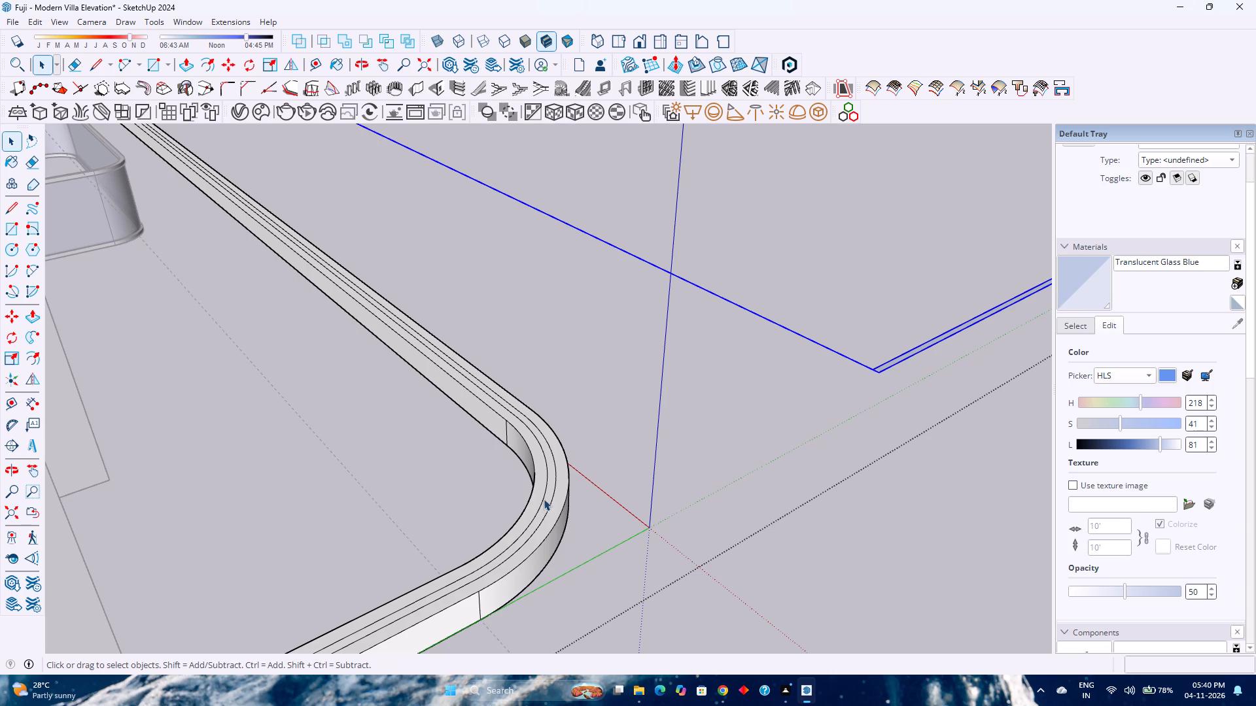
Delete the offset outline edges from the top face of the lower rail.
left_click(552, 490)
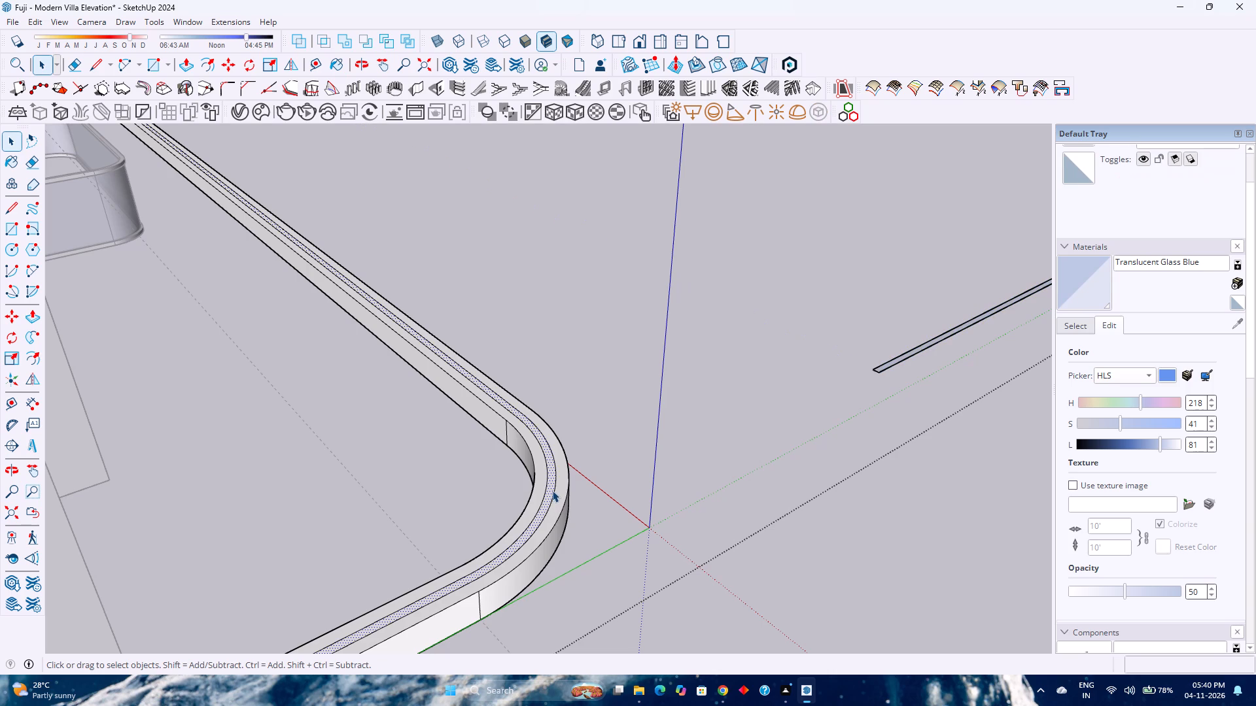
left_click(555, 488)
key("Delete")
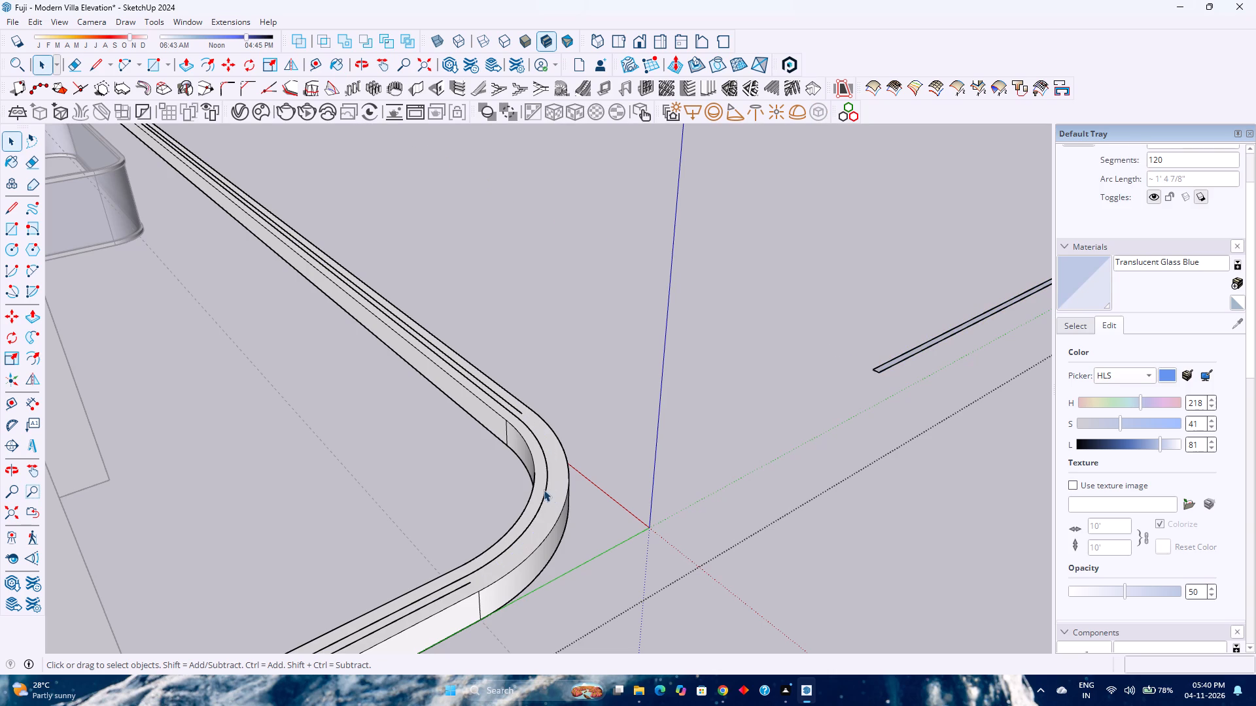
triple_click(547, 487)
key("Delete")
scroll(547, 484, "down", 5)
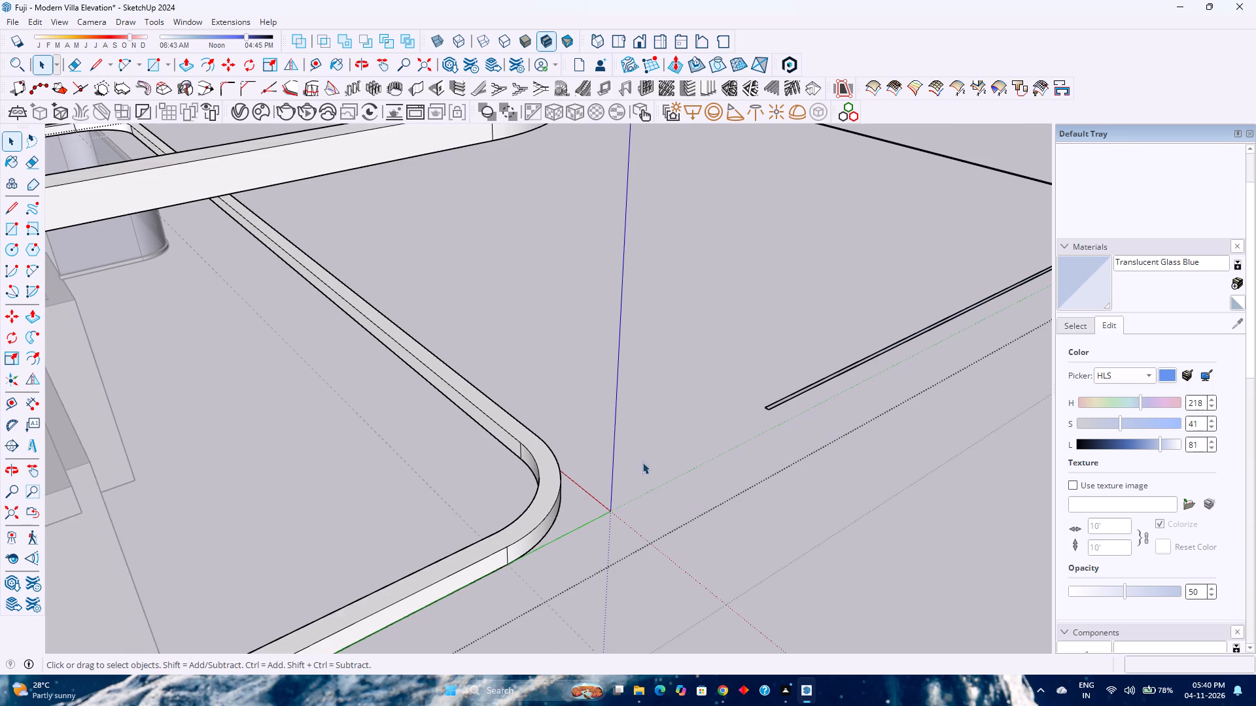
Move the glass strip group 10' back along the green axis onto the lower rail.
left_click(771, 409)
key("m")
left_click(772, 410)
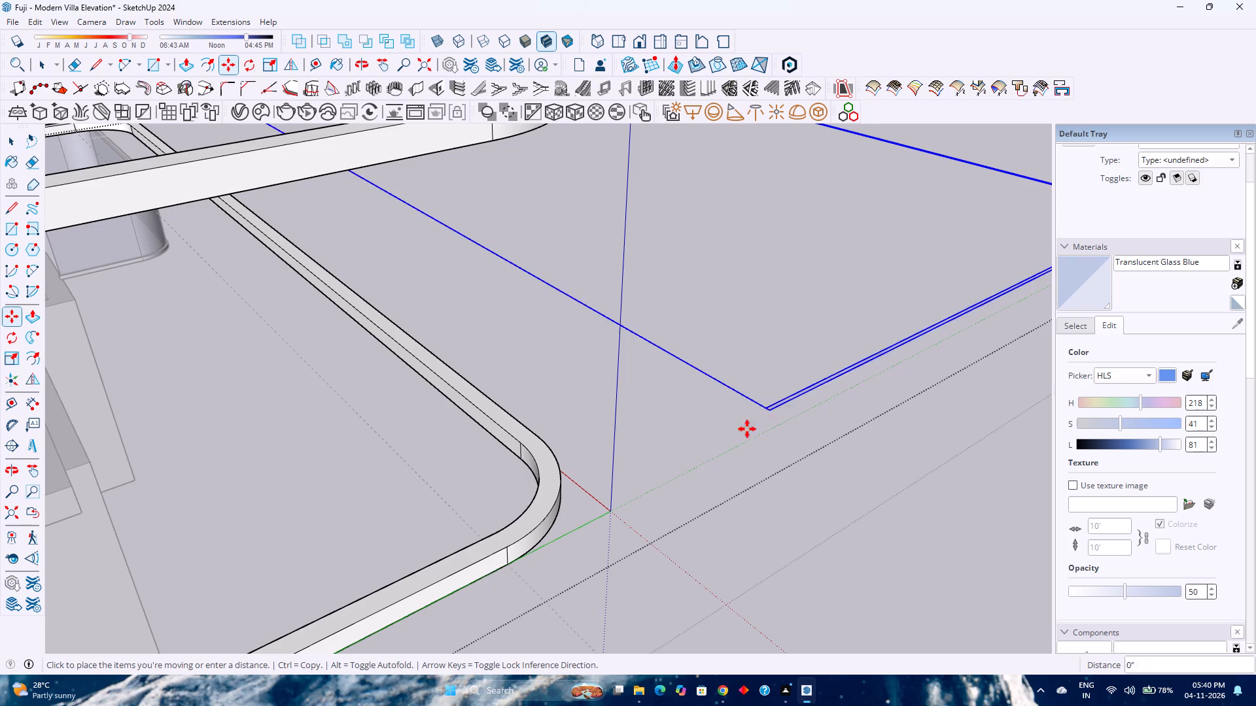
key("Left")
key("1")
key("0")
key("apostrophe")
key("Return")
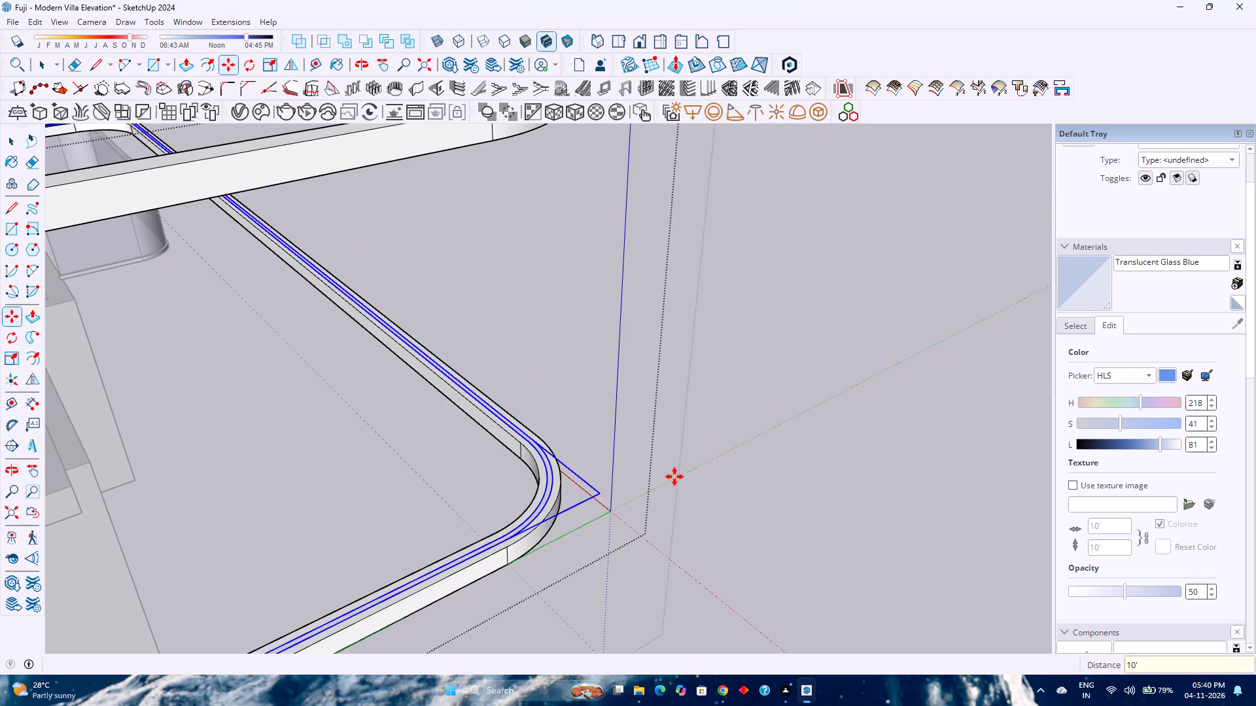
Inside the glass strip group, extrude its face 2' 10" up to the underside of the upper rail.
scroll(675, 475, "down", 10)
key("space")
scroll(601, 488, "up", 12)
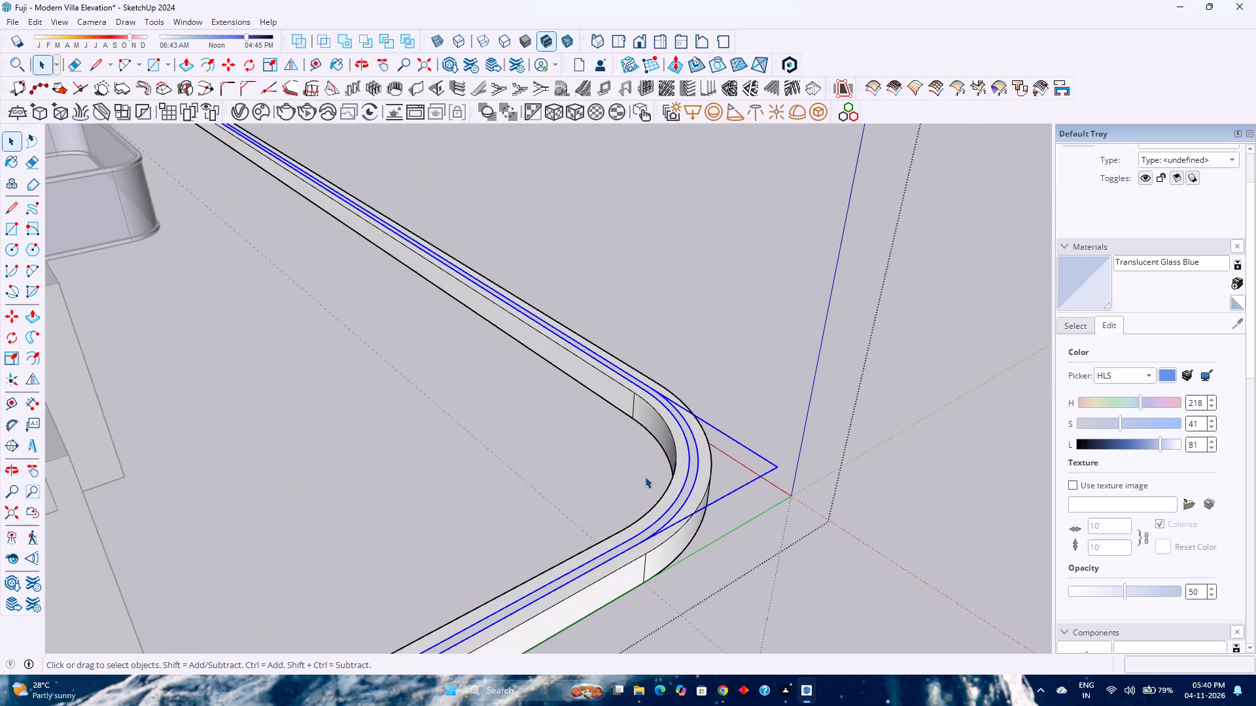
double_click(691, 458)
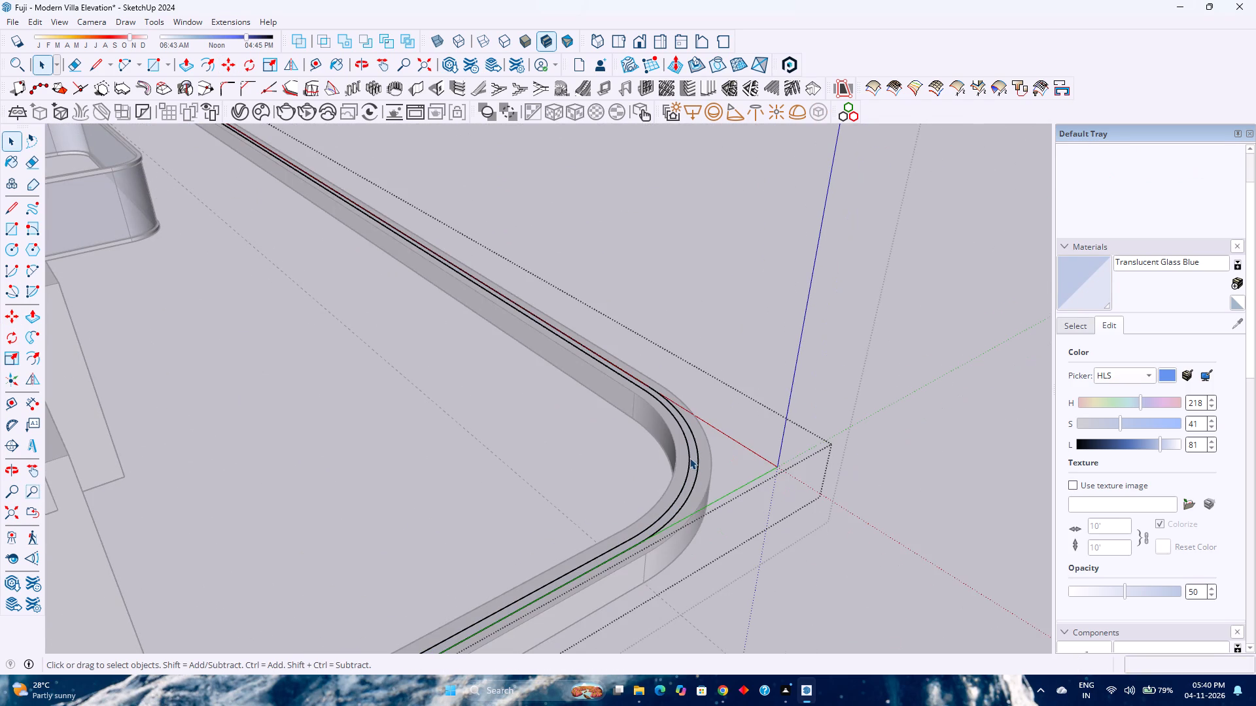
key("p")
left_click(689, 458)
scroll(682, 412, "down", 17)
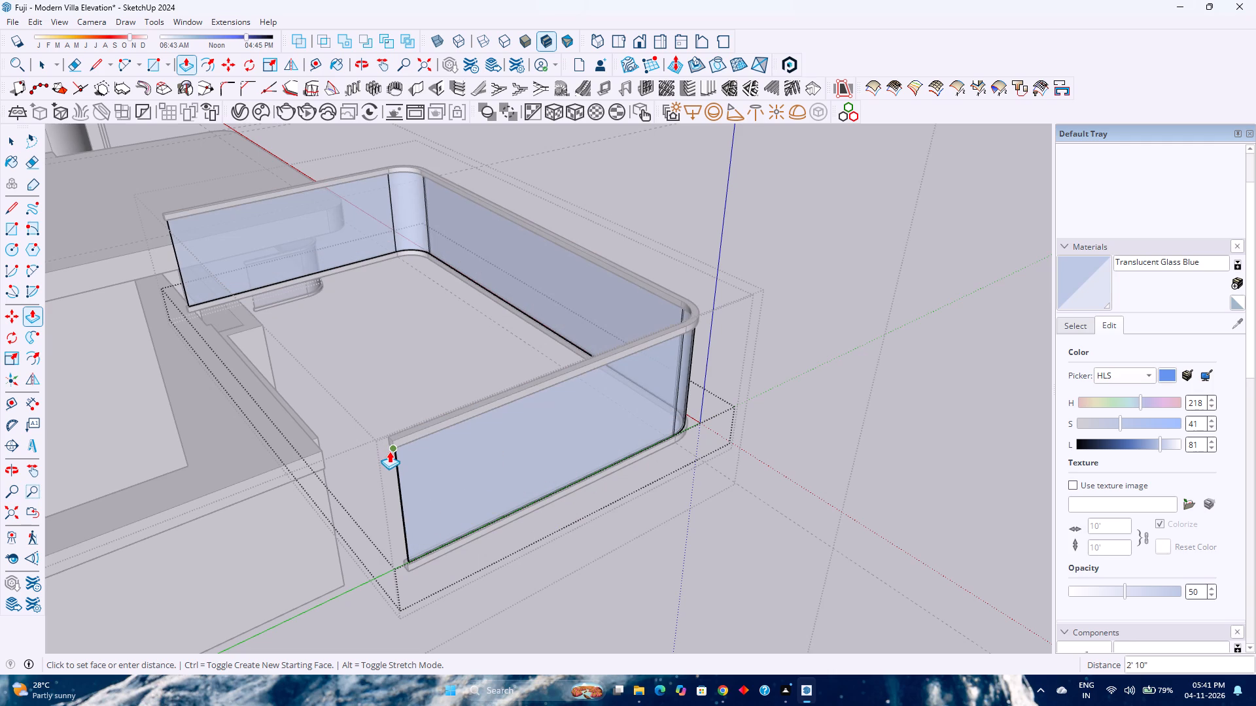
left_click(389, 451)
scroll(476, 492, "down", 7)
key("space")
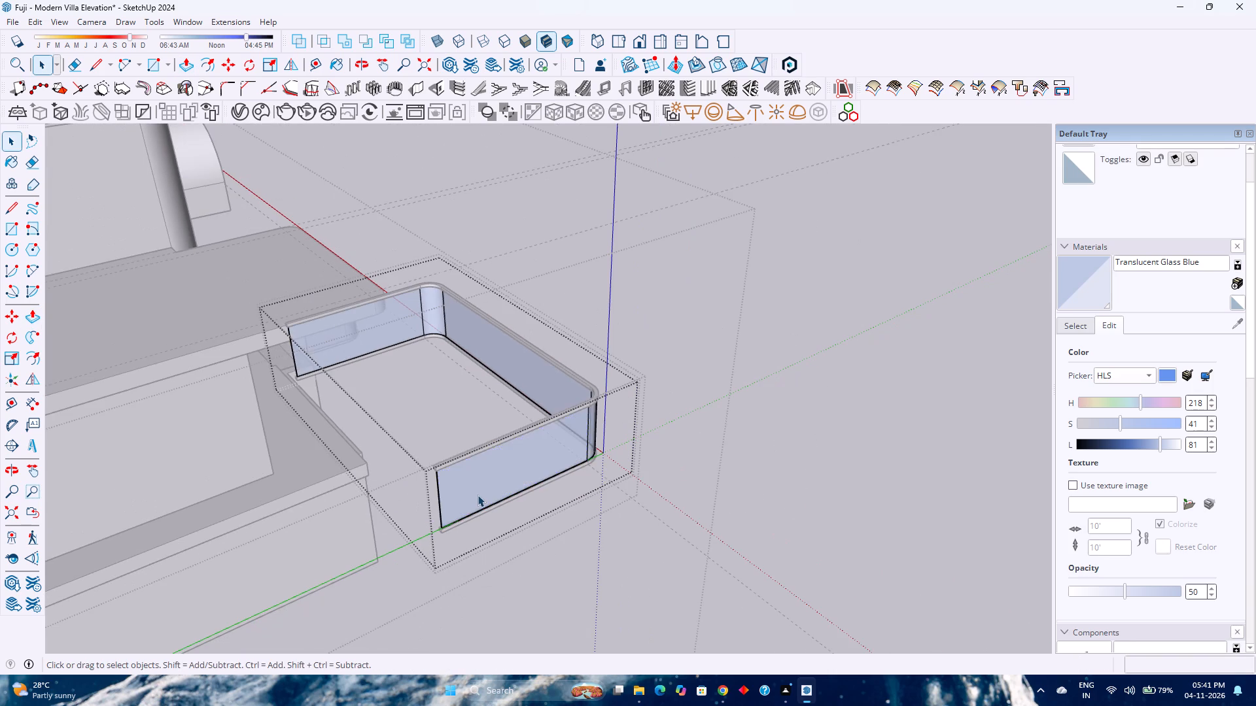
scroll(478, 495, "down", 3)
key("Escape")
key("Escape")
Move the whole glass railing group 20' along the red axis onto the upper roof slab.
left_click(487, 501)
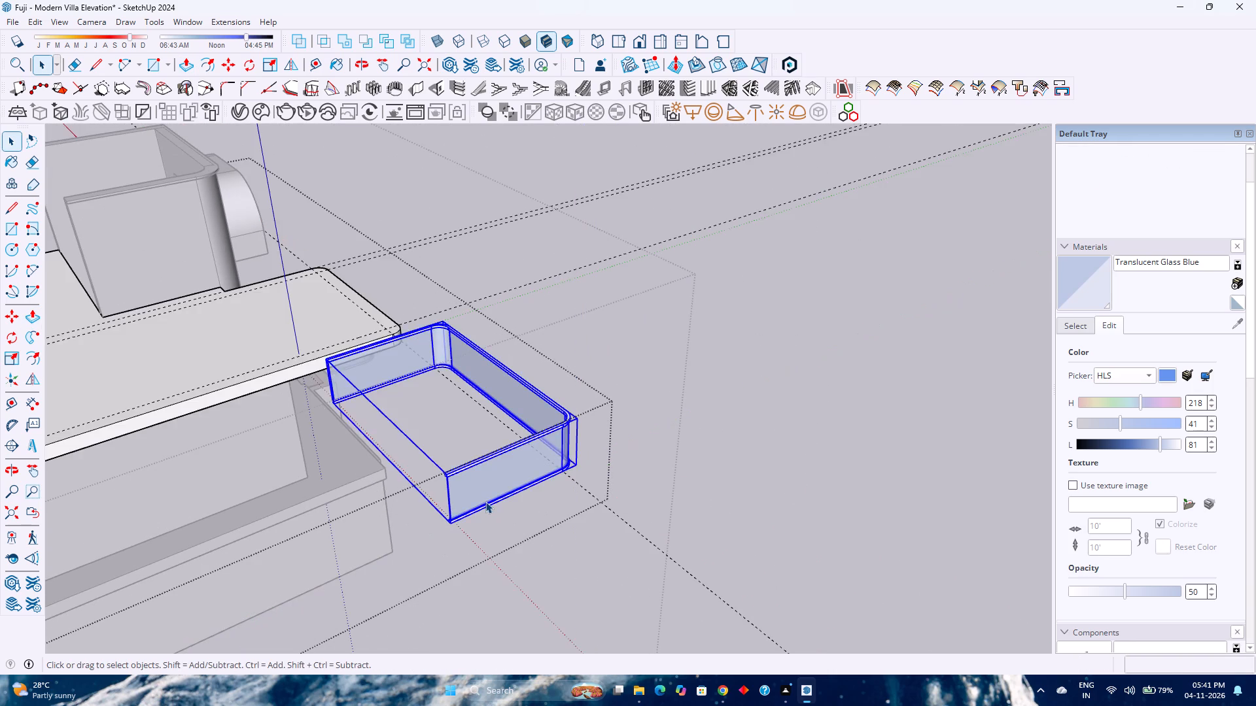
middle_click_drag(485, 501, 615, 545)
key("m")
scroll(513, 547, "up", 7)
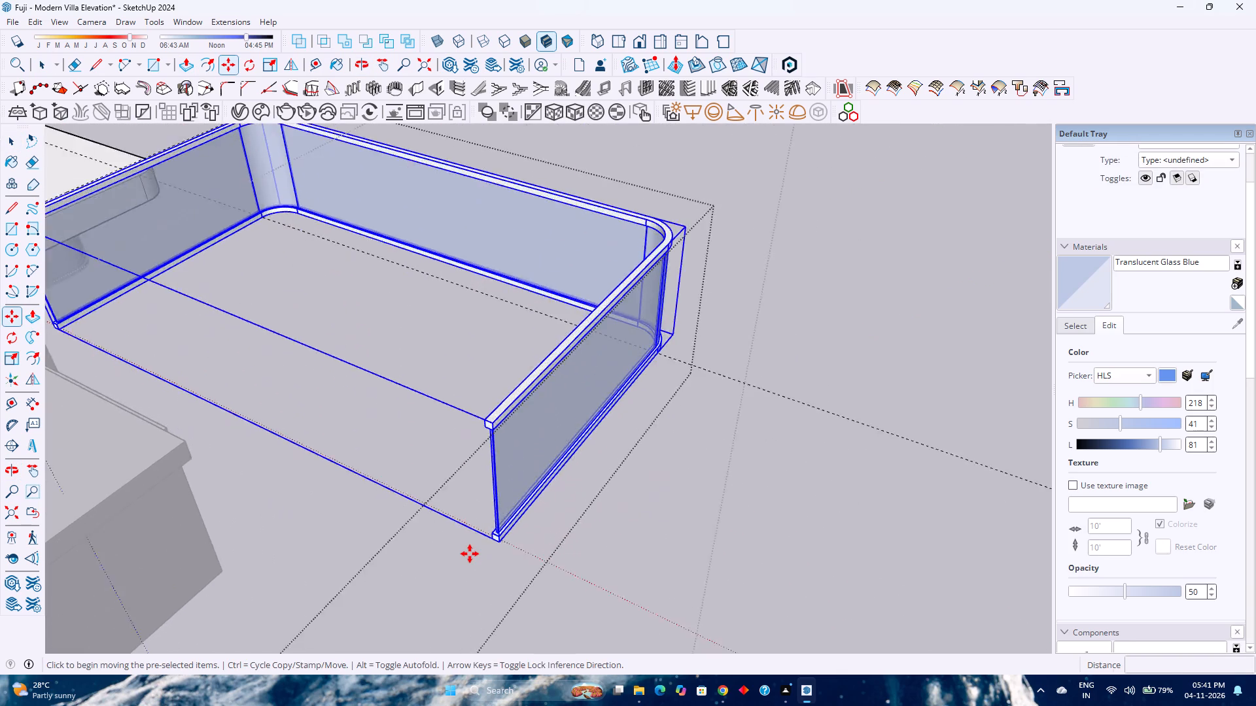
scroll(470, 554, "up", 4)
left_click(520, 543)
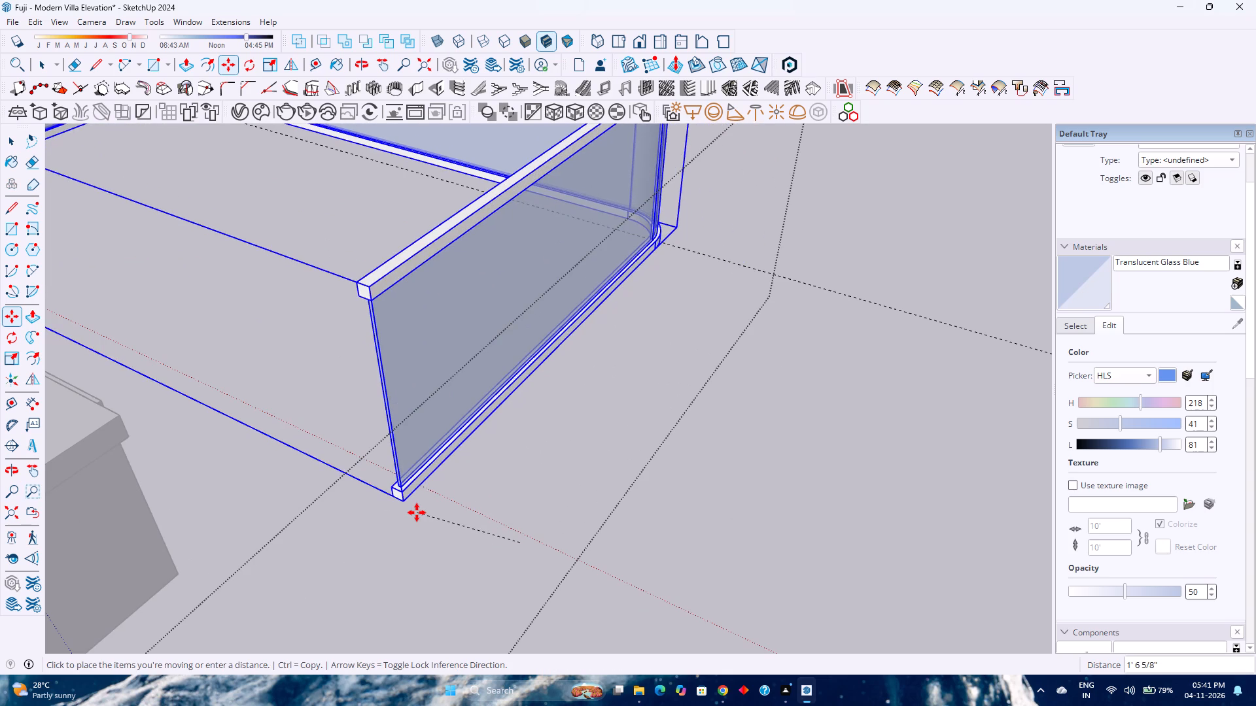
key("Left")
key("Right")
type("20")
key("apostrophe")
key("Return")
scroll(425, 501, "down", 11)
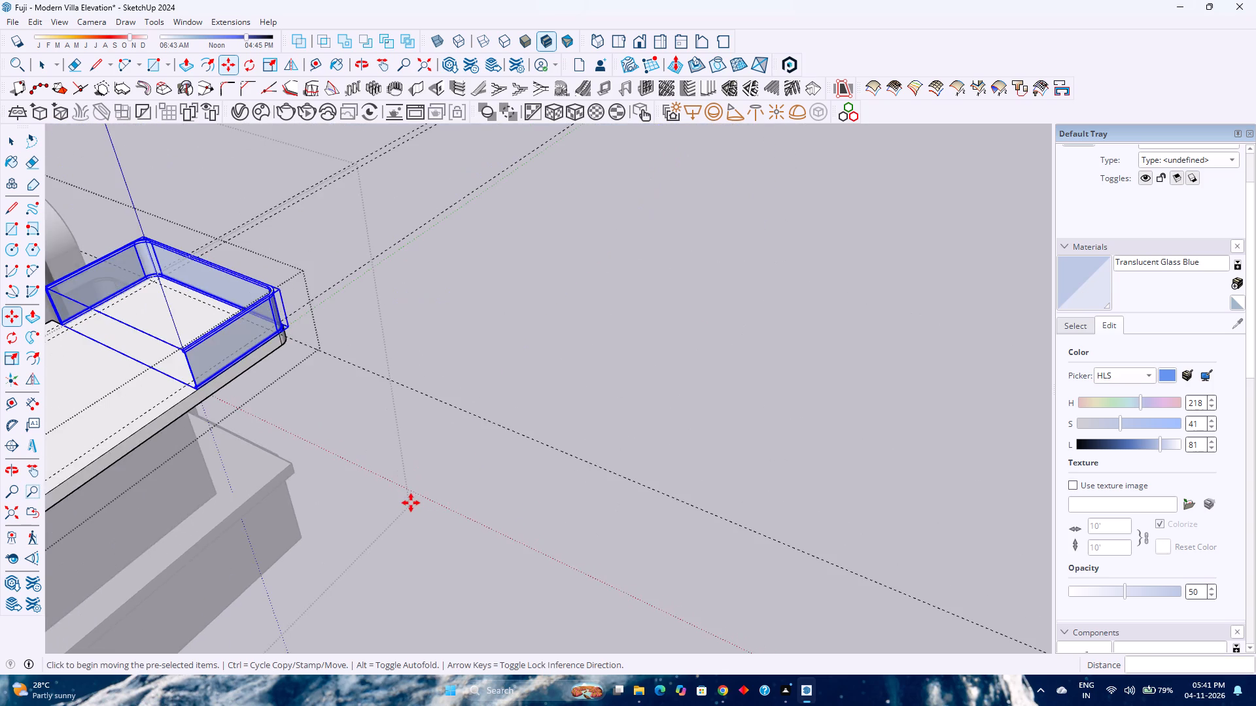
Close the open group containing the roof slab to return to the surrounding villa geometry.
middle_click_drag(411, 503, 674, 488)
middle_click(675, 488)
scroll(288, 548, "up", 1)
middle_click_drag(283, 548, 404, 534)
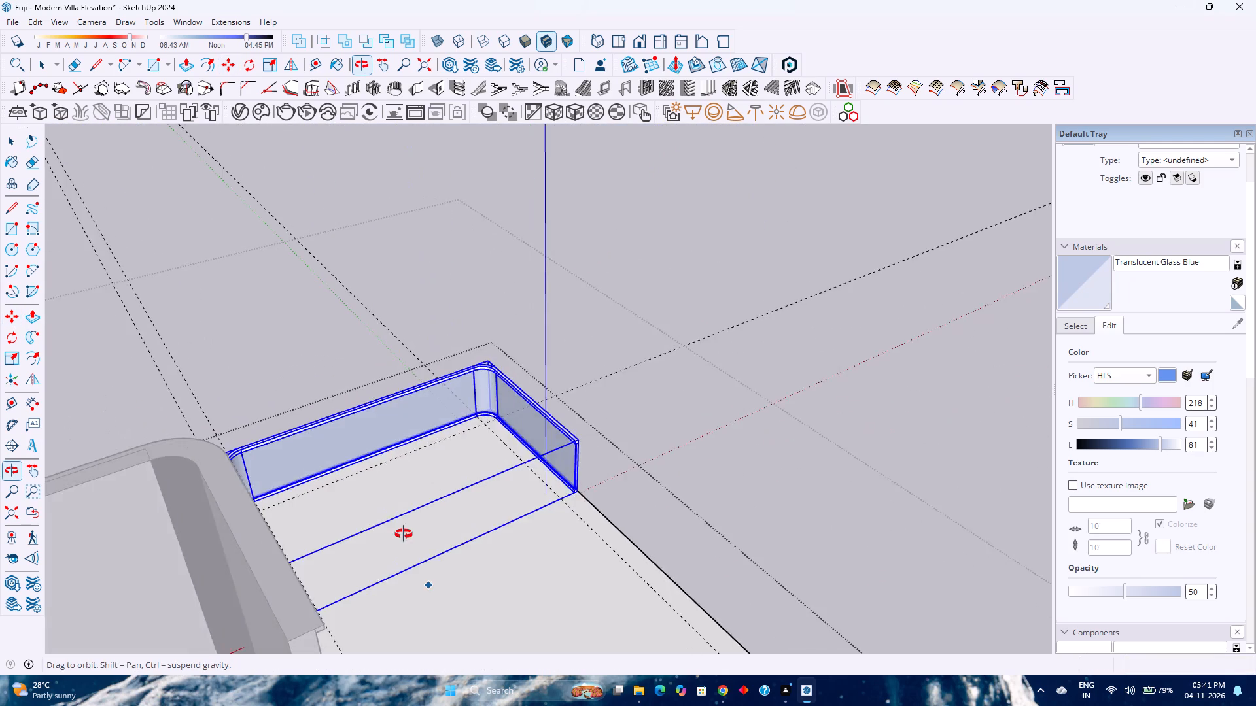
middle_click_drag(404, 534, 237, 574)
middle_click(237, 574)
middle_click(237, 574)
scroll(661, 373, "up", 6)
middle_click_drag(670, 386, 670, 387)
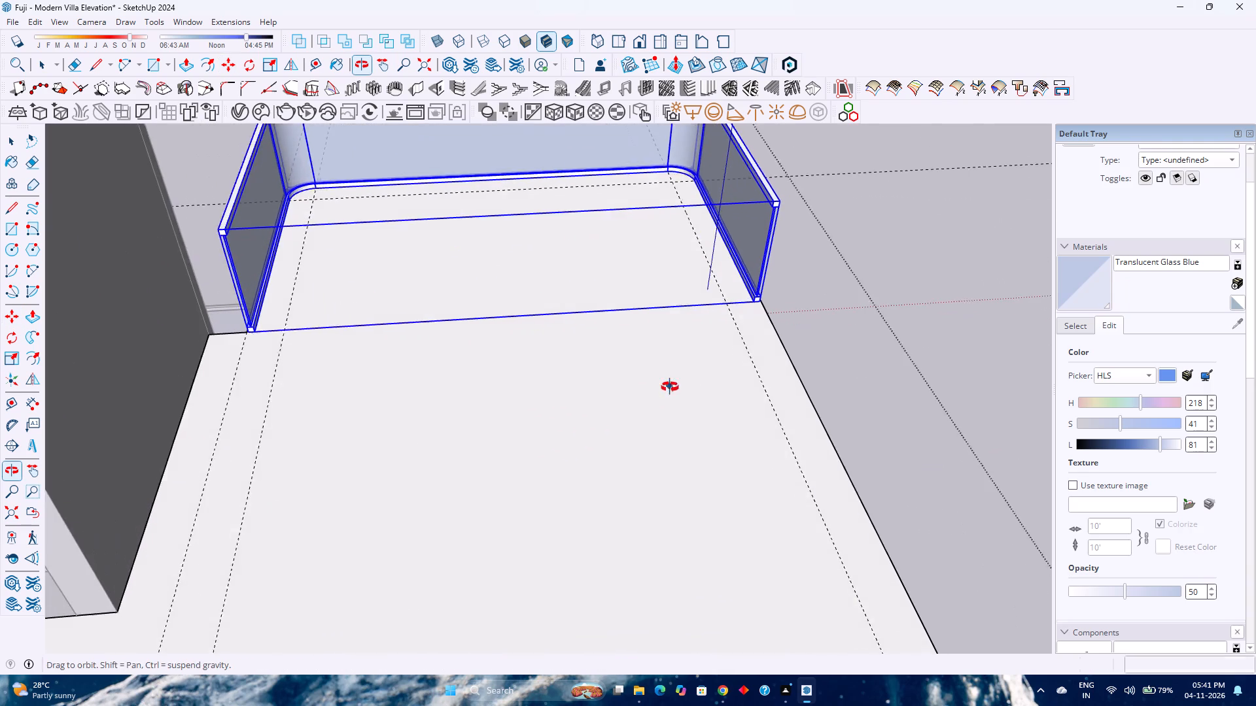
middle_click_drag(670, 387, 436, 439)
middle_click(436, 440)
key("space")
key("Escape")
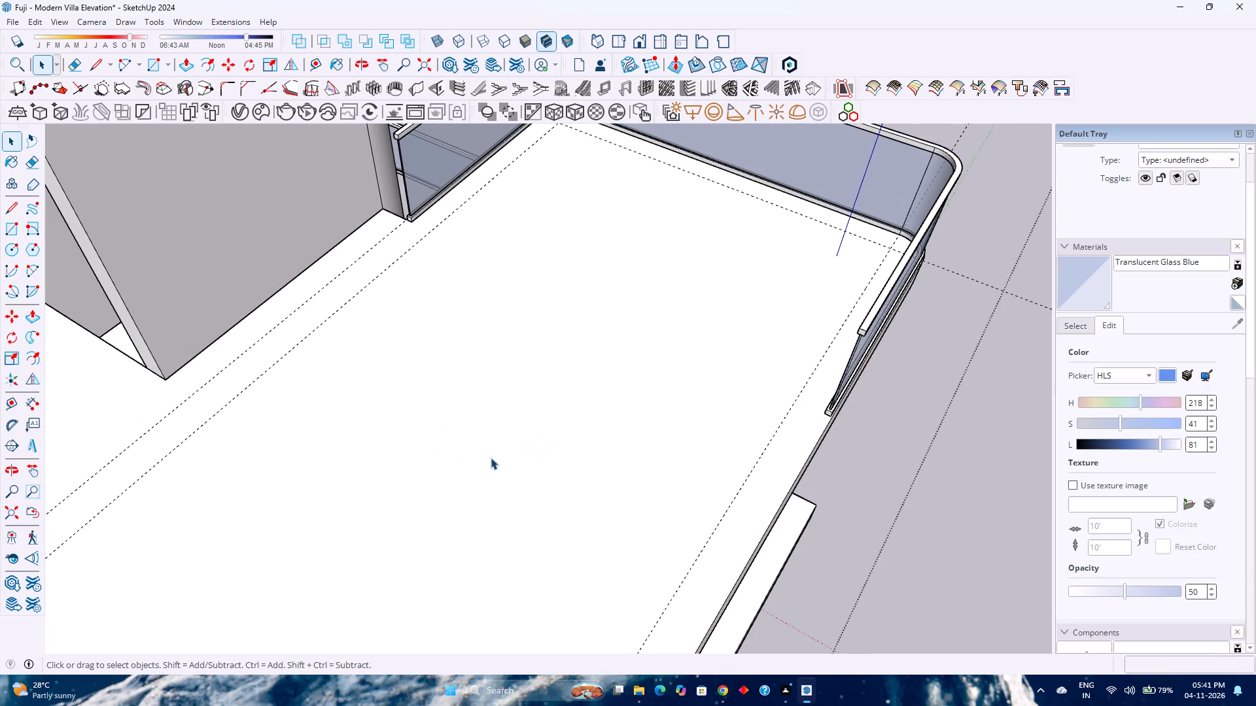
left_click(35, 21)
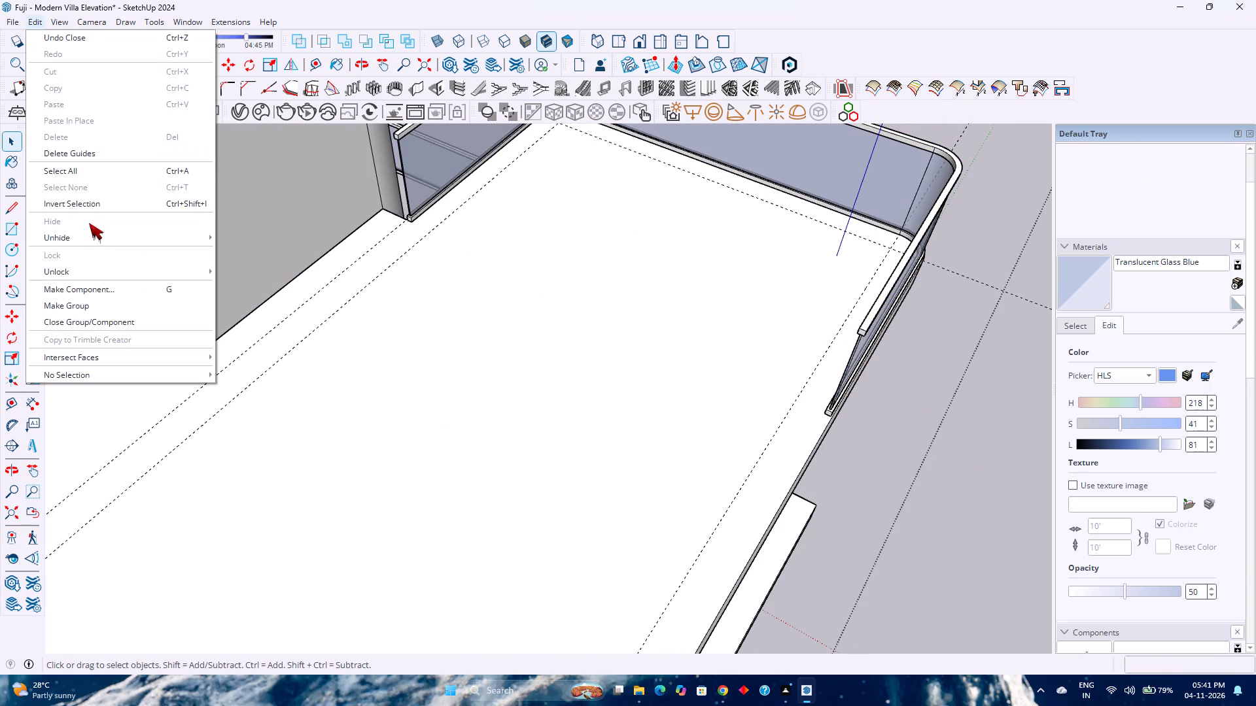
left_click(254, 266)
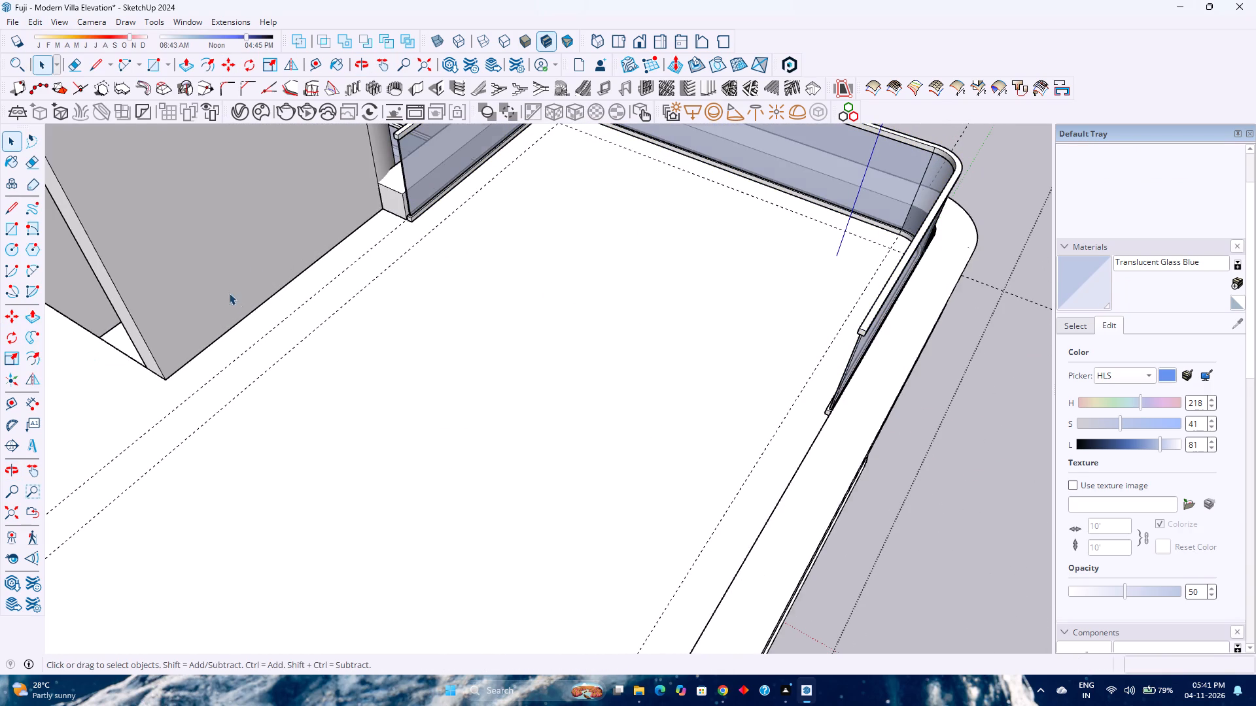
Examine the roof railing's ends, corners and edge alignment from all sides, and compare it with the lower balcony railing.
scroll(435, 352, "down", 3)
middle_click_drag(701, 399, 344, 416)
middle_click(334, 416)
scroll(324, 408, "down", 2)
middle_click_drag(324, 408, 598, 480)
middle_click(598, 480)
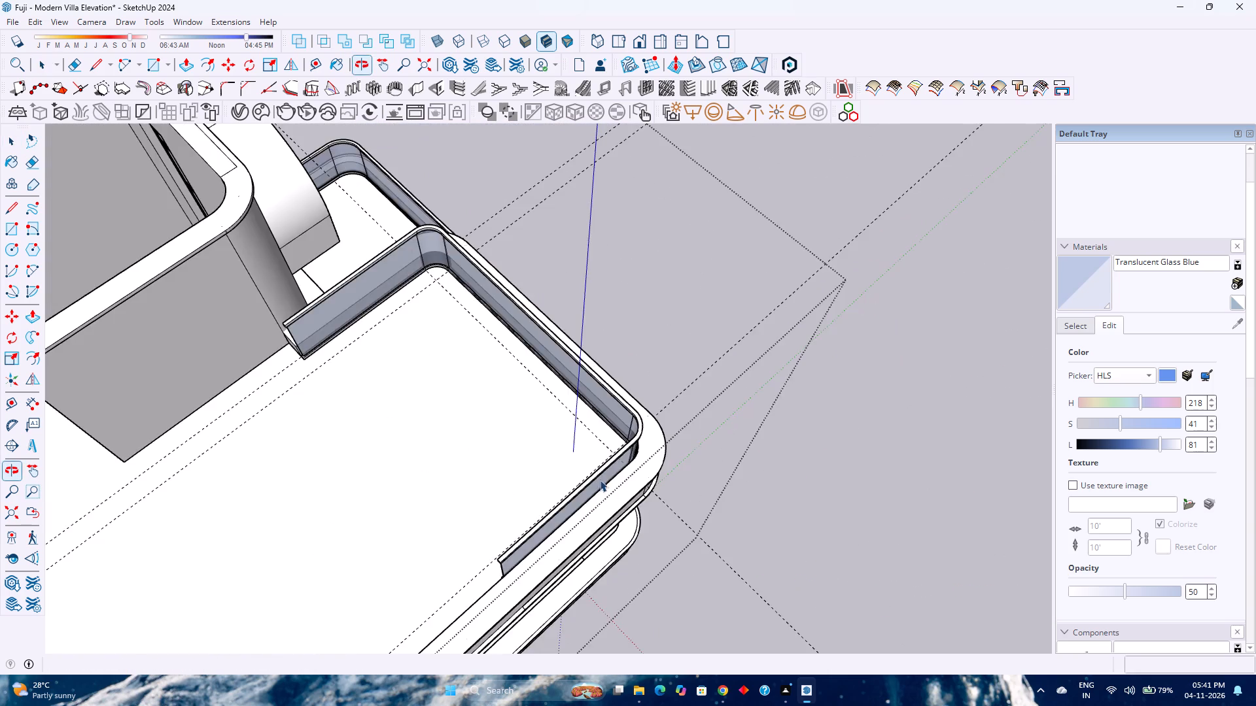
scroll(607, 466, "down", 3)
middle_click_drag(574, 534, 461, 407)
scroll(468, 387, "down", 3)
middle_click_drag(430, 403, 743, 403)
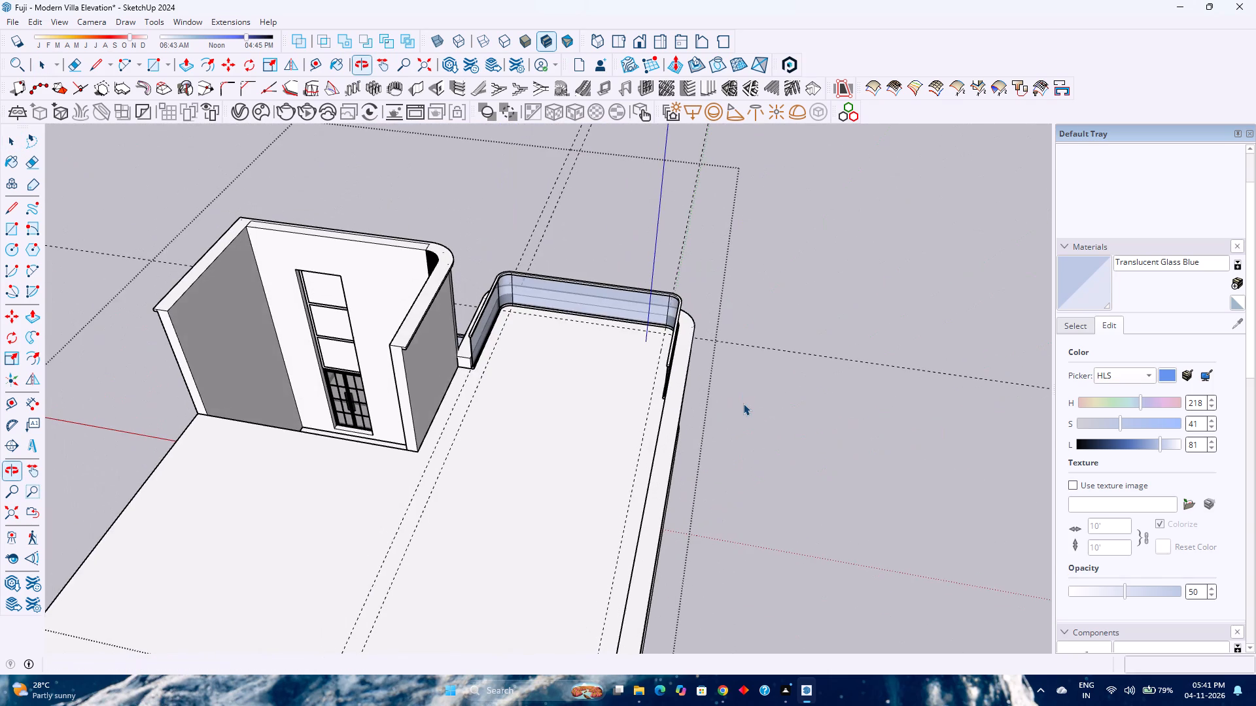
scroll(743, 405, "down", 4)
scroll(706, 419, "up", 1)
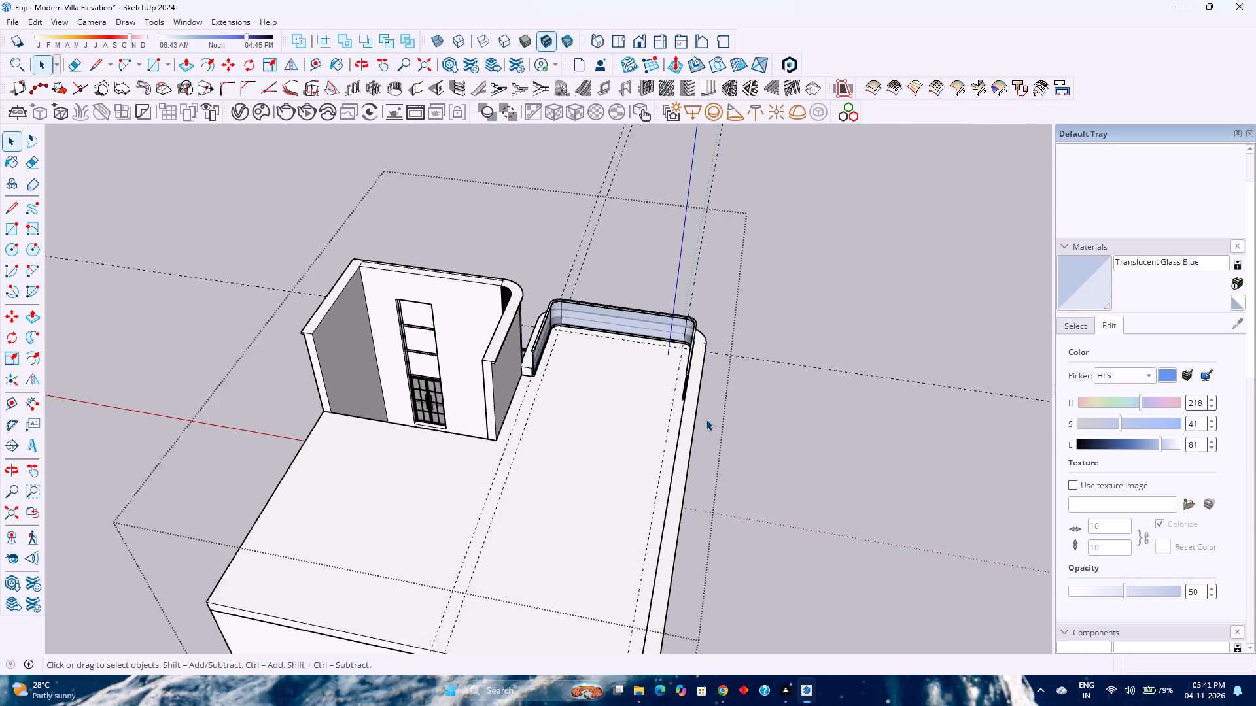
scroll(706, 419, "up", 2)
middle_click_drag(697, 418, 173, 454)
middle_click(173, 454)
scroll(387, 361, "up", 3)
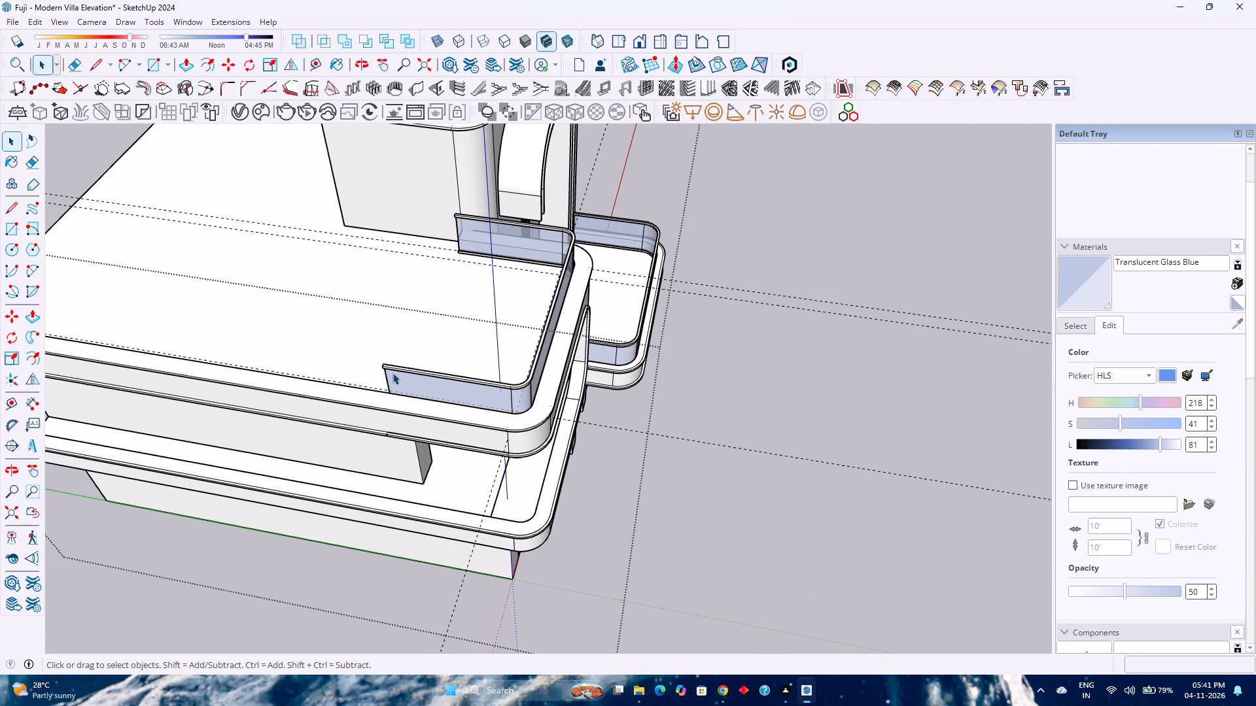
middle_click_drag(393, 373, 512, 477, "shift")
scroll(511, 473, "down", 2)
middle_click_drag(508, 475, 440, 482)
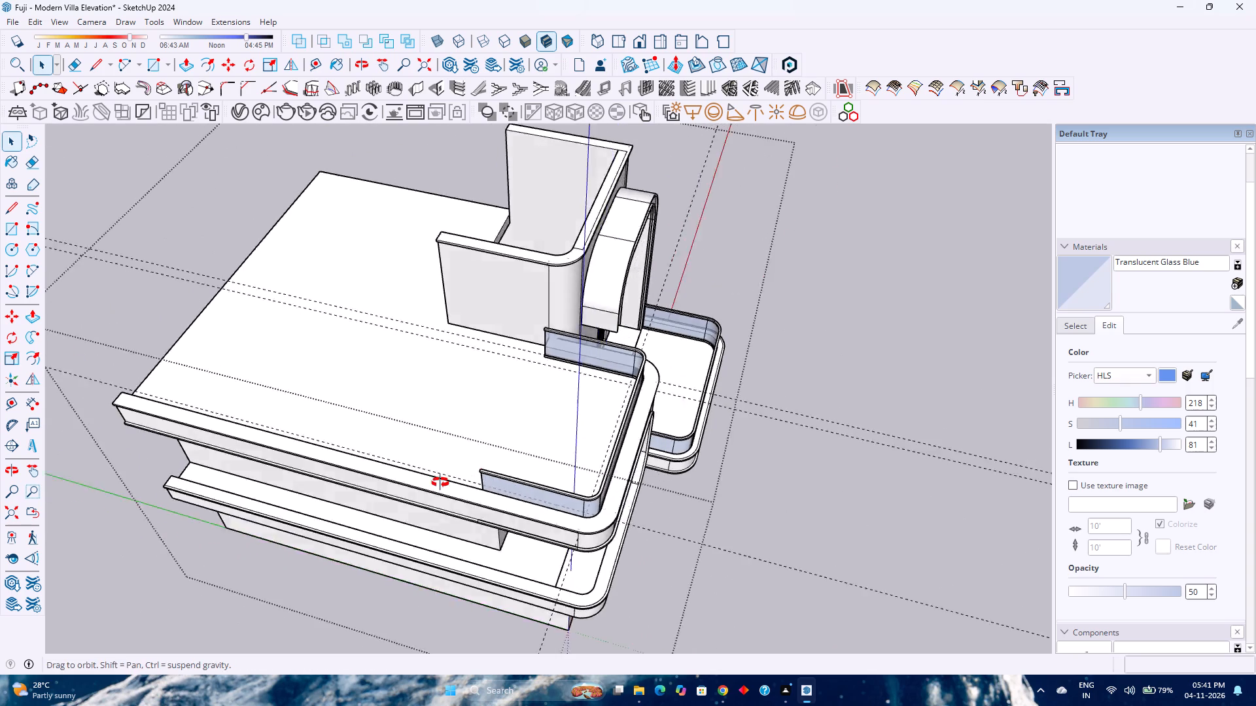
middle_click_drag(440, 482, 200, 482)
middle_click(200, 482)
scroll(299, 410, "up", 5)
middle_click_drag(340, 425, 177, 496)
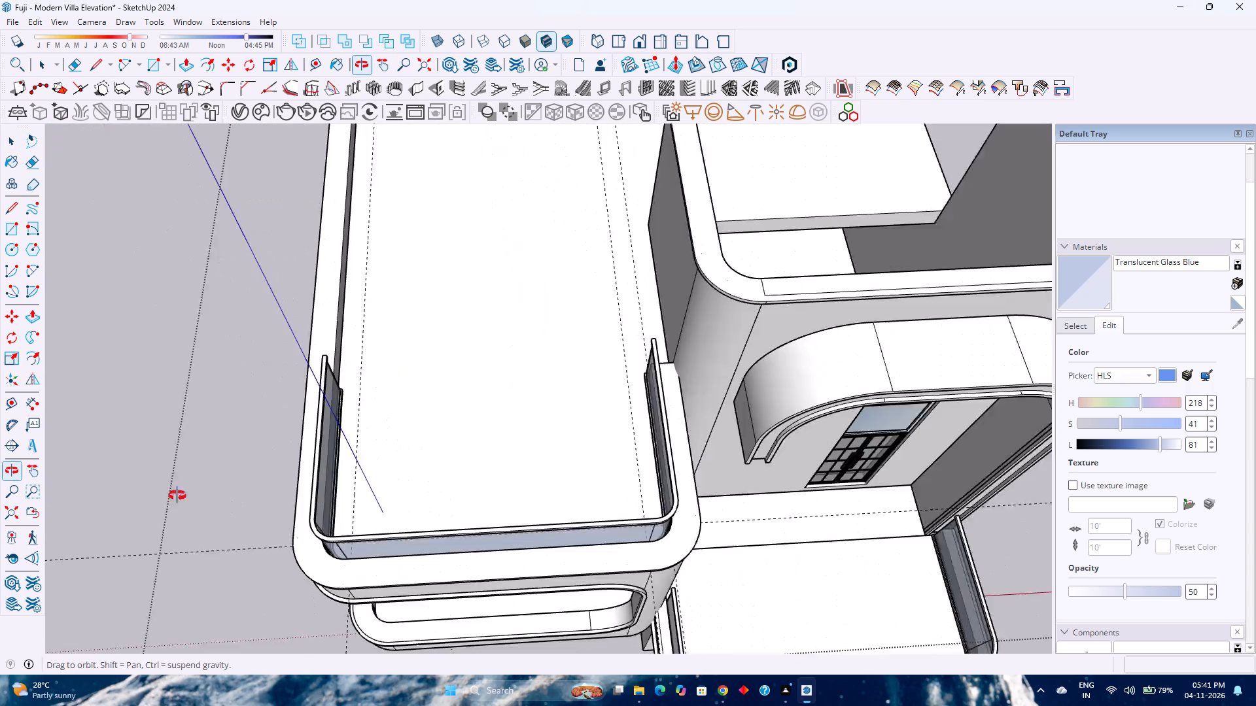
middle_click_drag(177, 496, 132, 485)
middle_click_drag(254, 407, 419, 547, "shift")
middle_click_drag(422, 524, 415, 511)
middle_click_drag(415, 511, 431, 477)
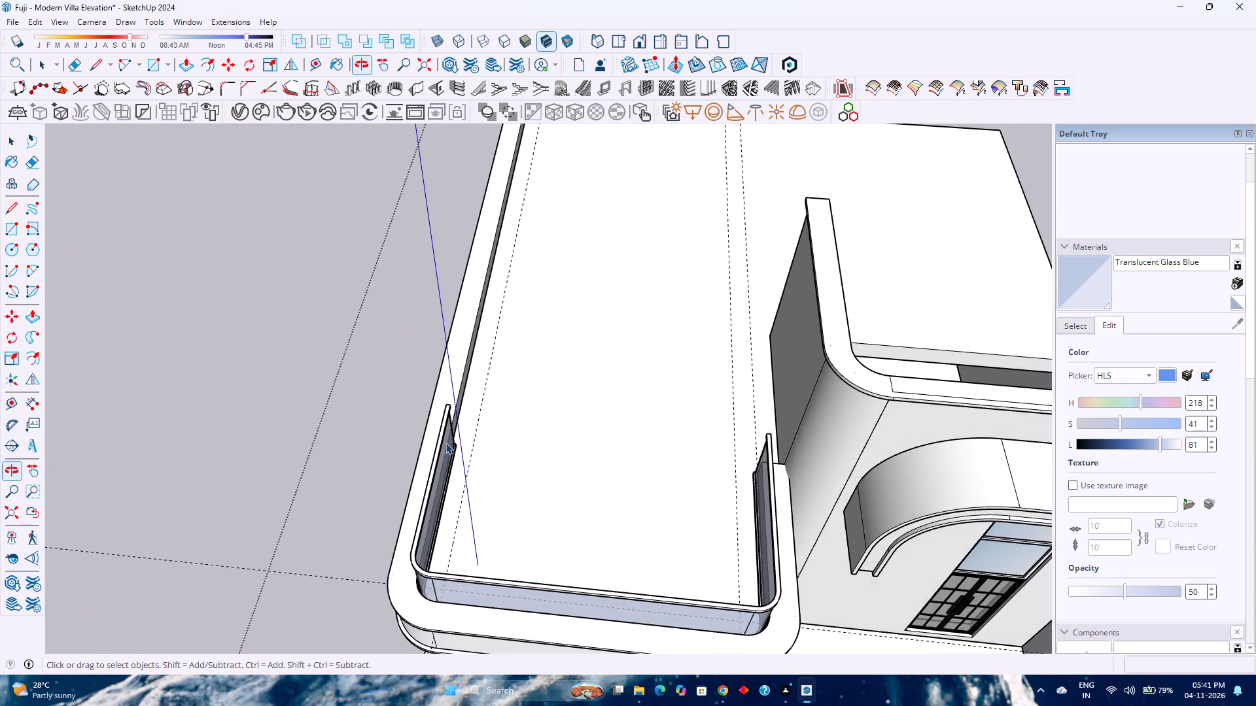
scroll(445, 443, "down", 2)
middle_click_drag(345, 460, 665, 460)
scroll(672, 422, "up", 2)
scroll(695, 469, "up", 2)
middle_click_drag(695, 469, 695, 469)
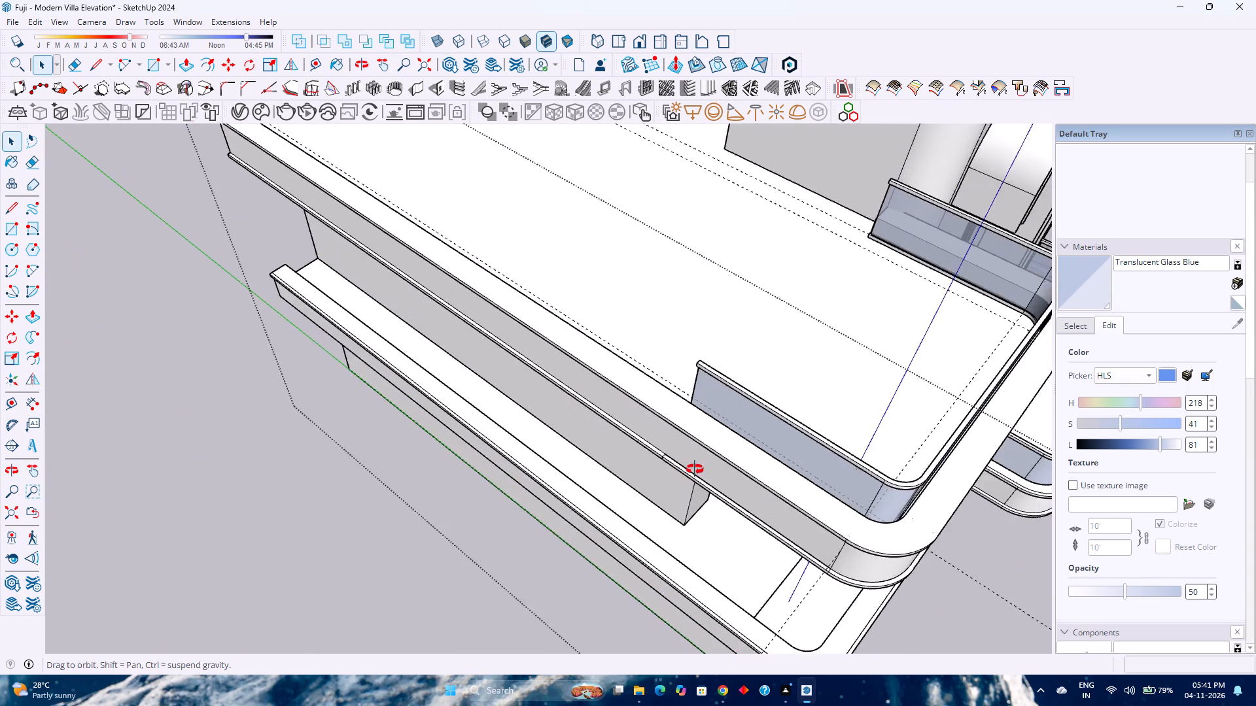
middle_click_drag(695, 469, 461, 475)
middle_click(456, 475)
scroll(453, 473, "down", 7)
middle_click_drag(483, 549, 469, 431)
middle_click(472, 418)
scroll(474, 409, "down", 3)
middle_click_drag(563, 630, 547, 583)
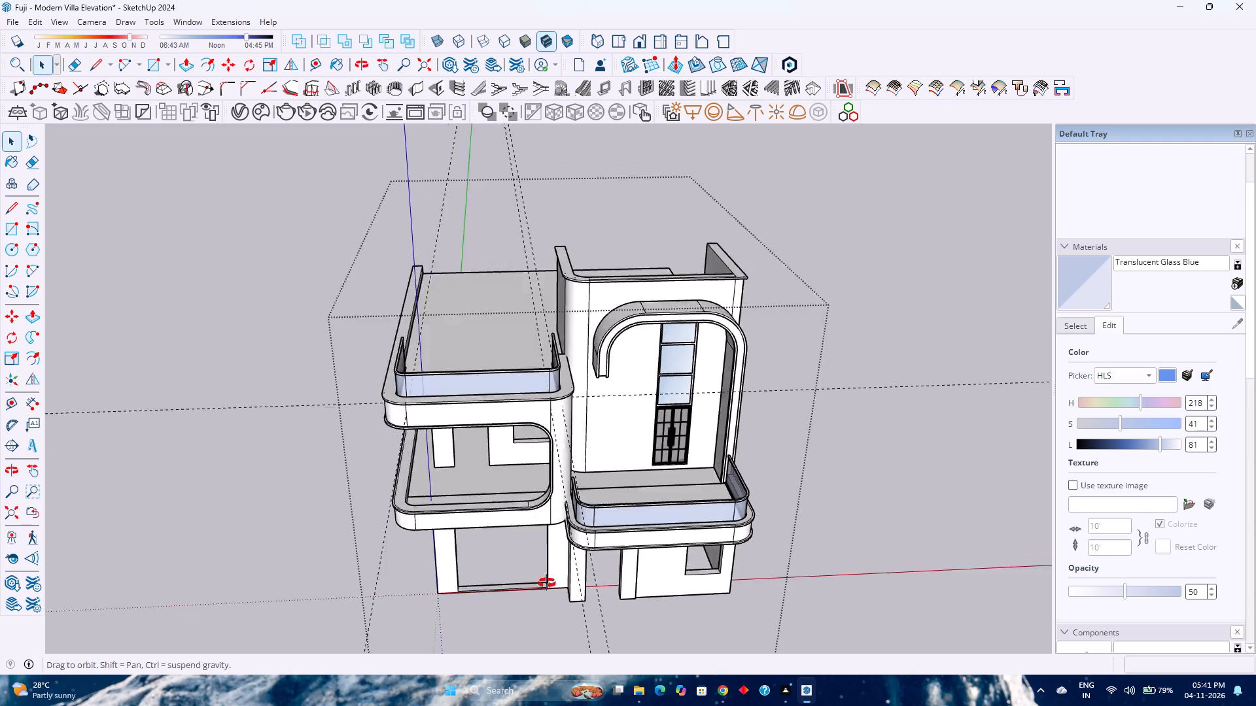
middle_click_drag(547, 583, 544, 550)
middle_click(544, 545)
scroll(561, 568, "up", 3)
middle_click_drag(555, 559, 548, 494)
scroll(557, 496, "down", 2)
middle_click_drag(553, 533, 551, 528)
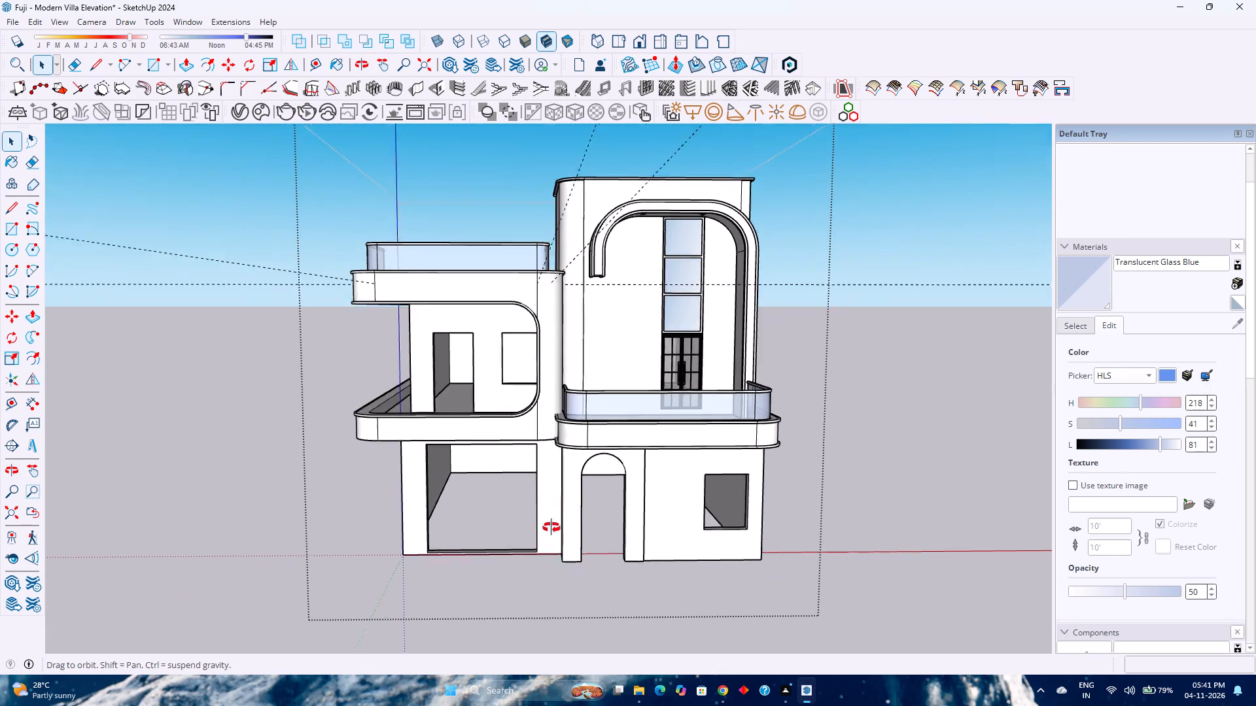
middle_click_drag(551, 528, 550, 490)
Close the open building group and save the model.
left_click(848, 484)
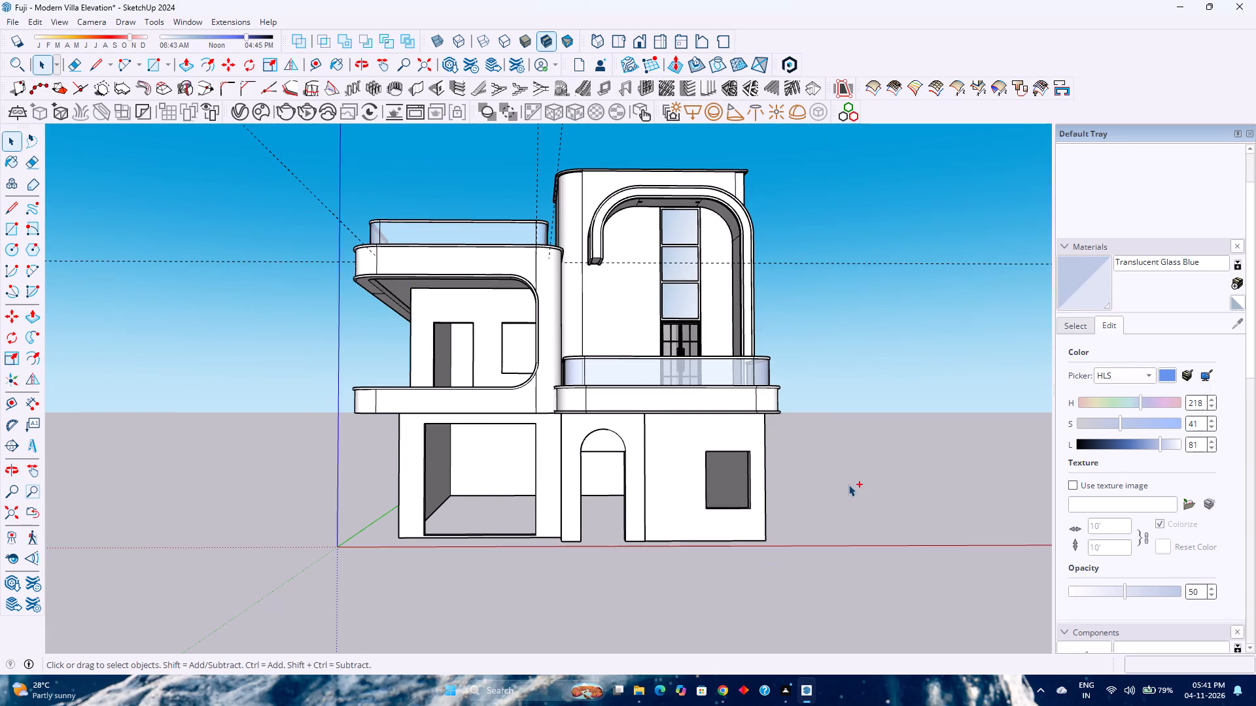
key("ctrl+s")
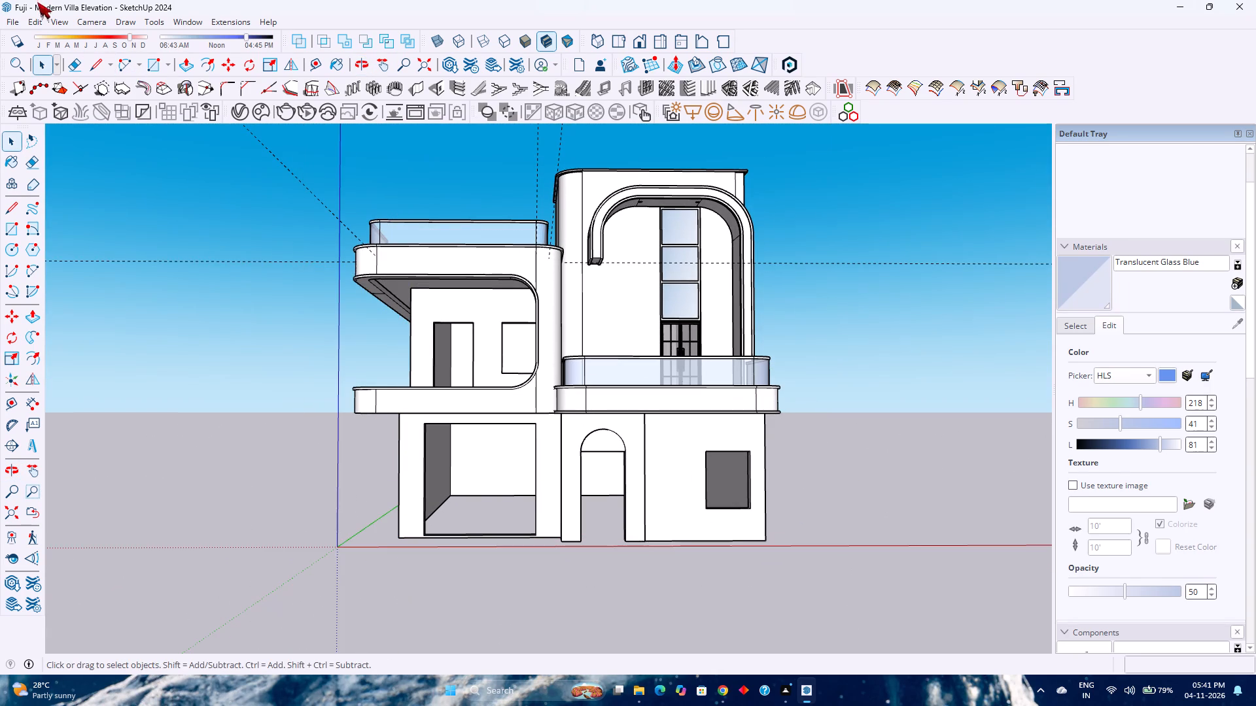
Delete all the dashed guide lines from the villa model.
left_click(37, 16)
left_click(101, 154)
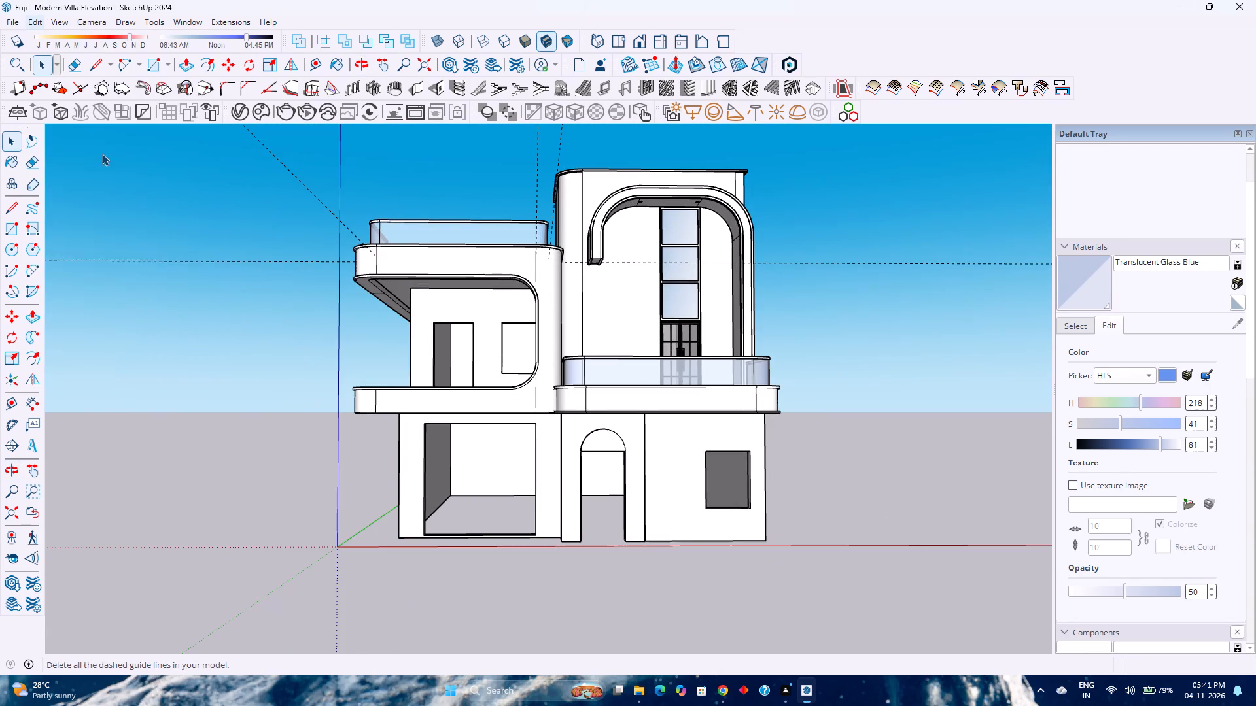
scroll(234, 444, "down", 3)
middle_click_drag(262, 441, 290, 456)
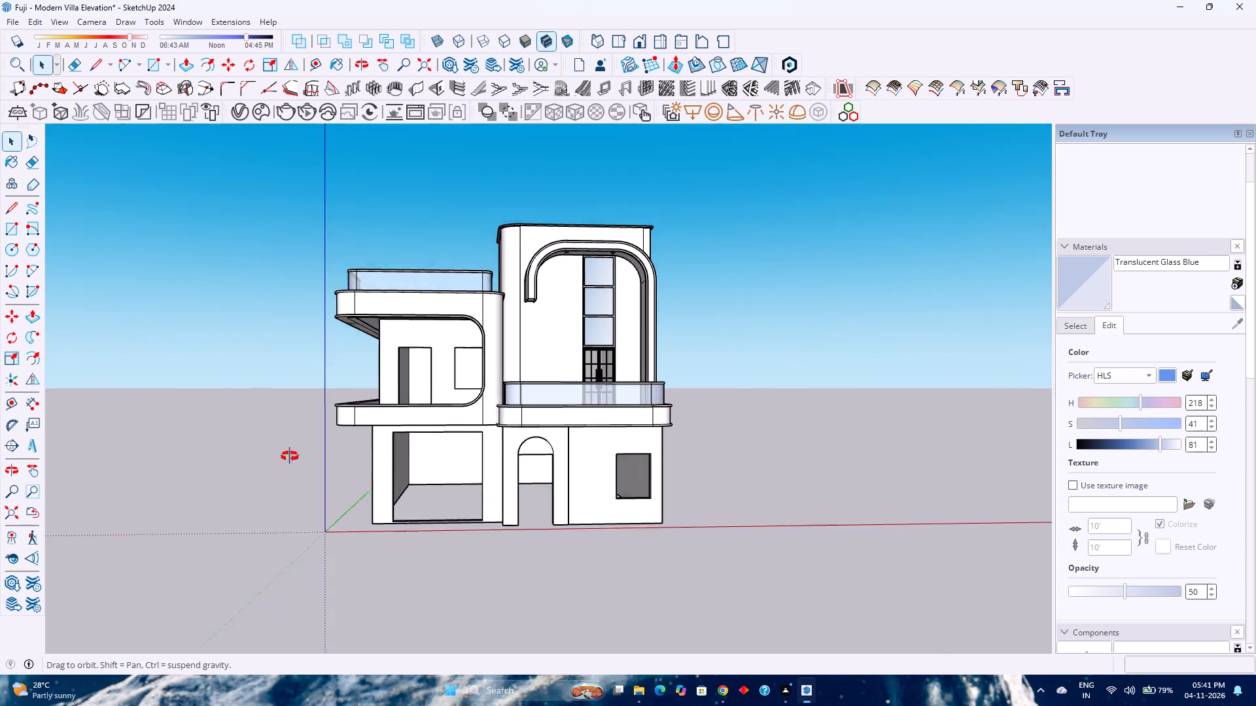
Examine the roof railing's end beside the curved tower wall and its rounded corners from above and behind.
middle_click_drag(290, 456, 315, 462)
middle_click(315, 462)
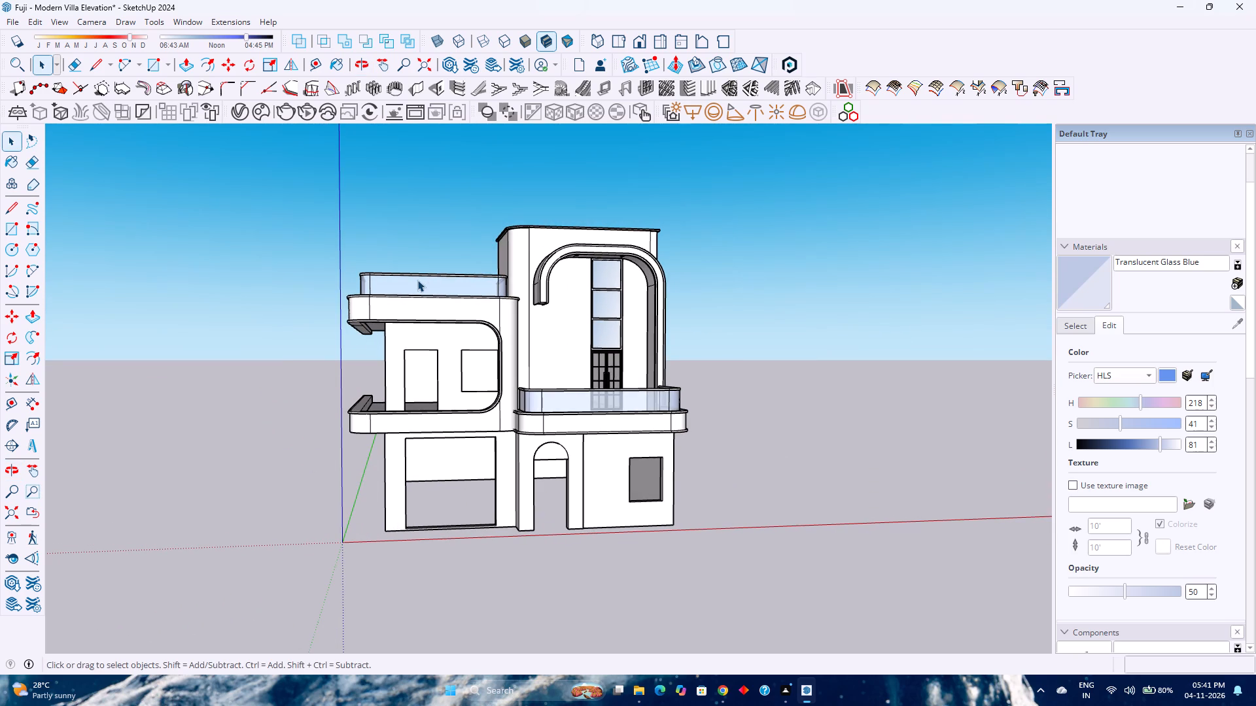
scroll(525, 286, "up", 5)
middle_click_drag(516, 294, 468, 416)
scroll(458, 426, "up", 6)
middle_click_drag(441, 438, 460, 475)
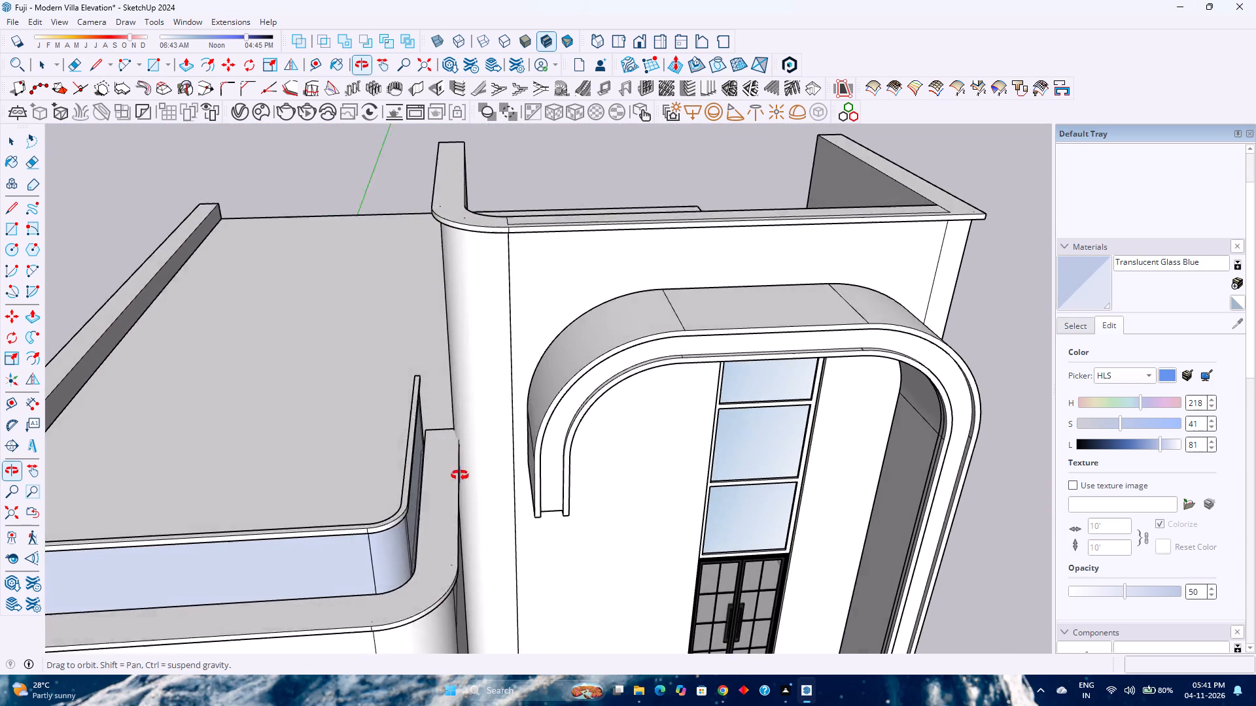
middle_click_drag(460, 475, 473, 505)
middle_click(473, 505)
scroll(464, 483, "down", 2)
middle_click_drag(464, 486, 440, 494)
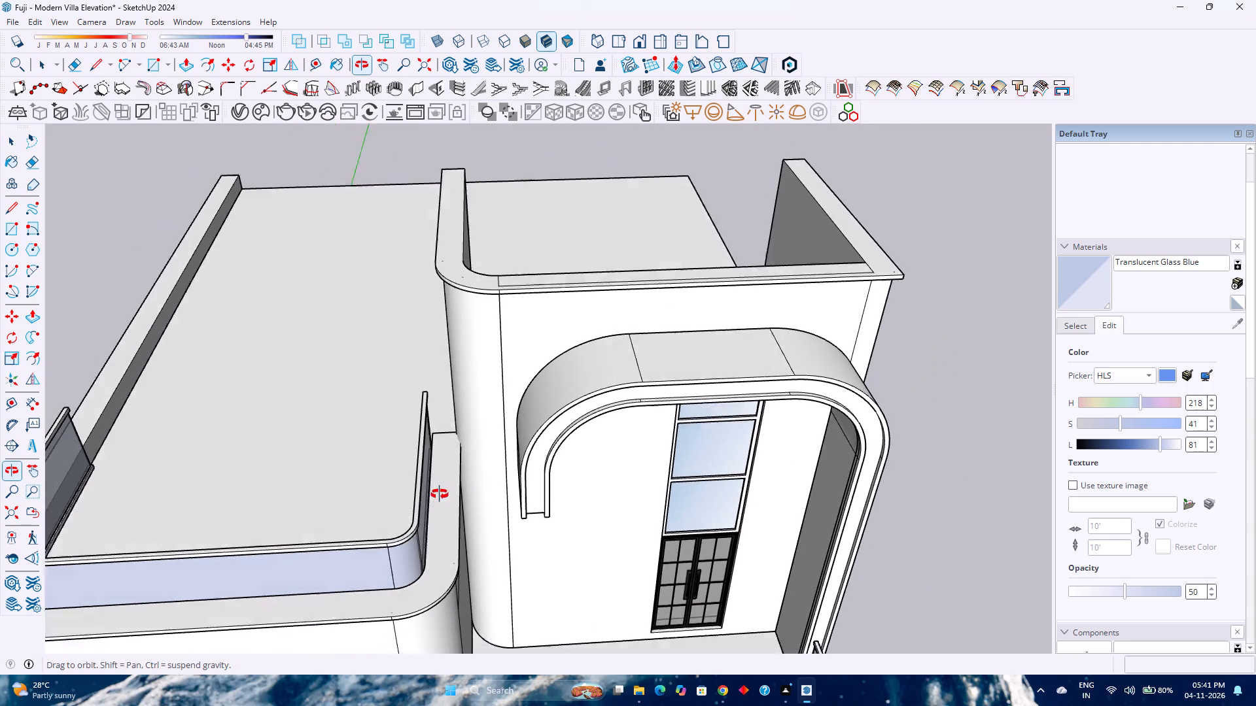
middle_click_drag(440, 494, 427, 483)
middle_click(427, 483)
scroll(430, 499, "up", 4)
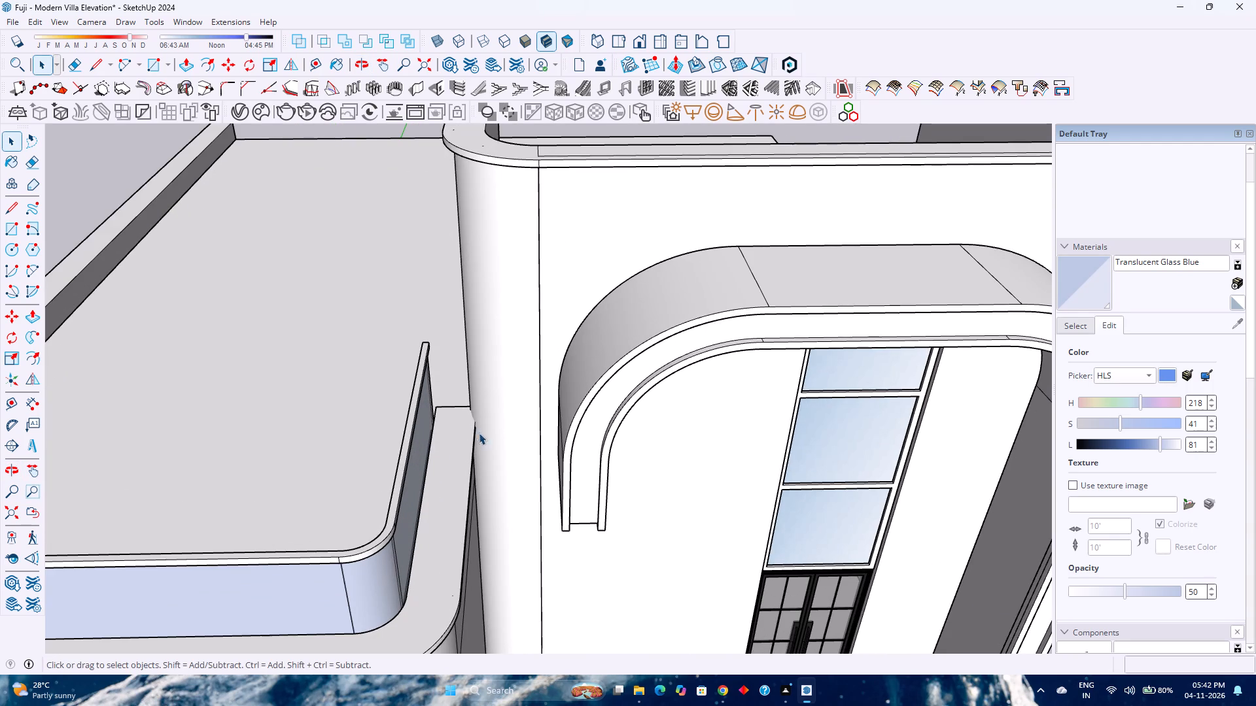
middle_click_drag(451, 433, 826, 528)
scroll(504, 496, "up", 2)
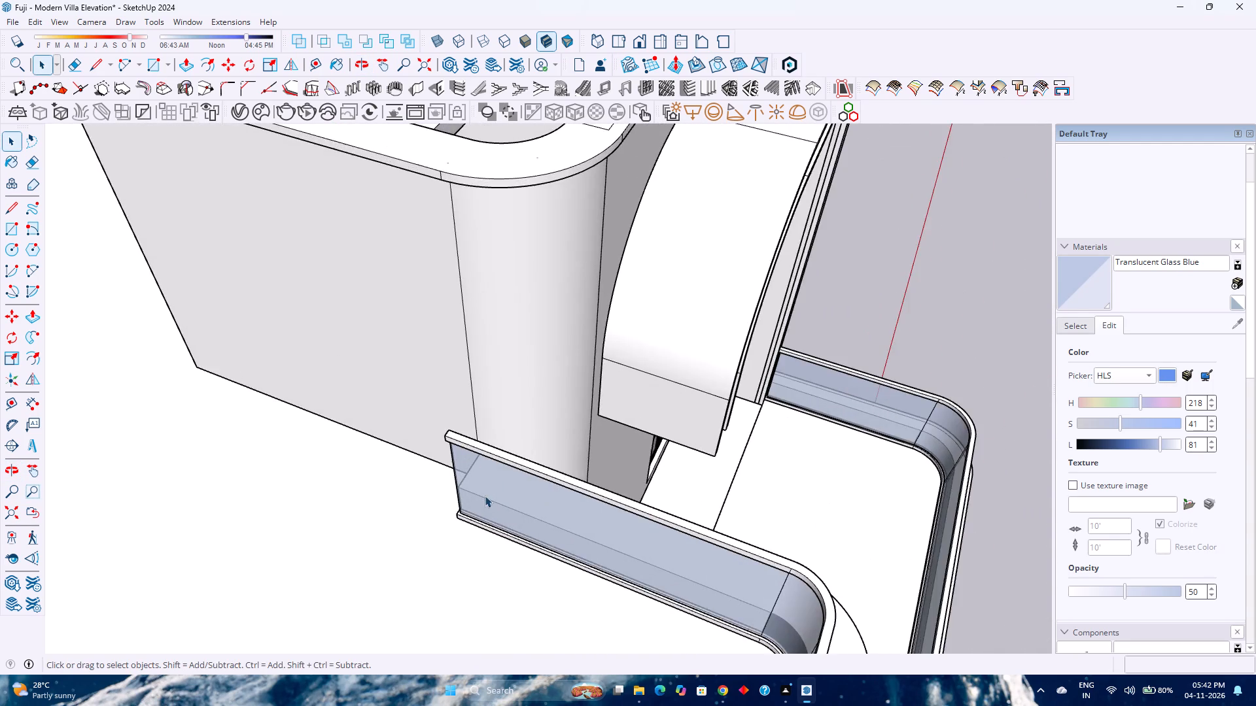
scroll(485, 496, "up", 1)
middle_click_drag(485, 495, 782, 492)
middle_click(782, 492)
scroll(574, 508, "up", 5)
middle_click_drag(510, 488, 574, 503)
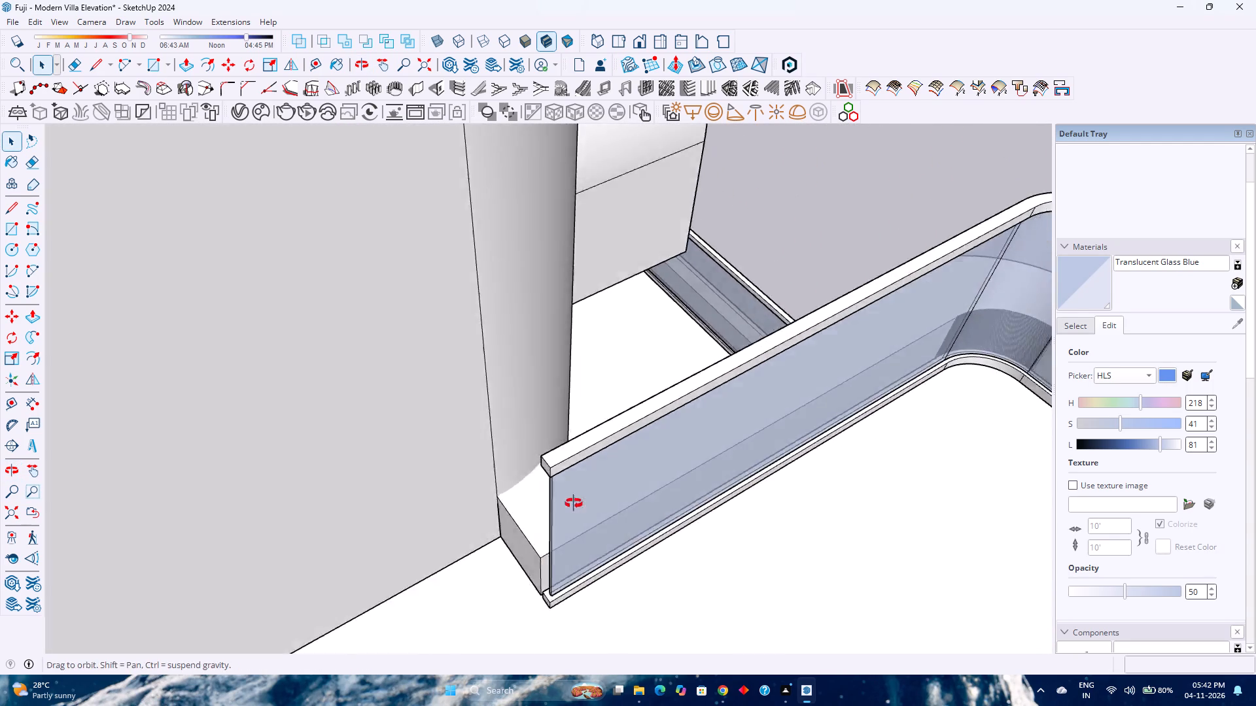
middle_click_drag(574, 503, 684, 495)
scroll(635, 462, "up", 7)
scroll(615, 452, "down", 7)
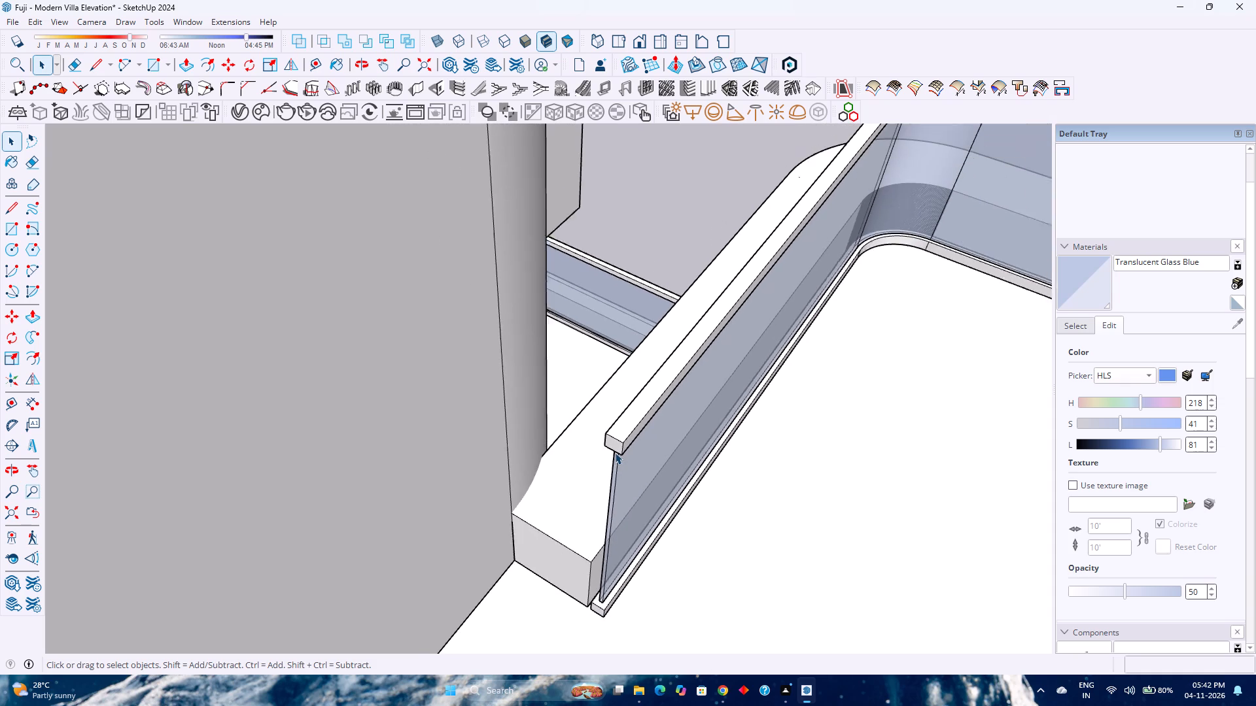
scroll(615, 452, "down", 1)
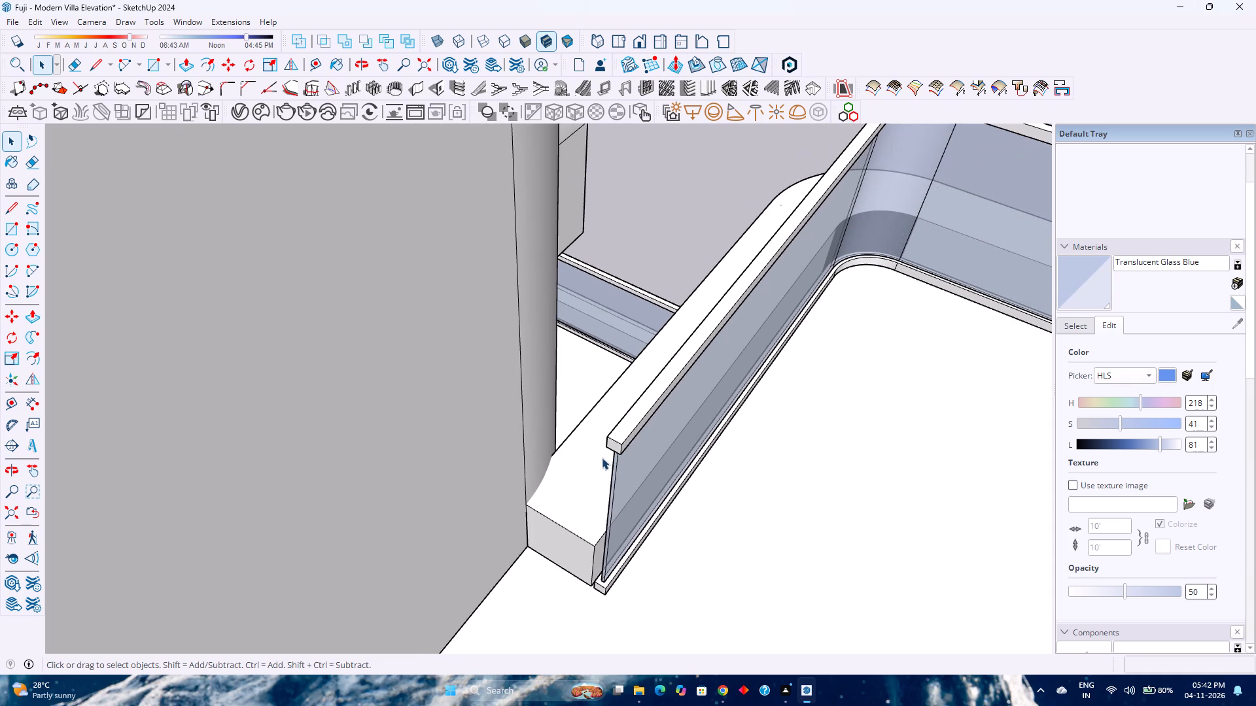
scroll(602, 459, "down", 8)
middle_click_drag(605, 460, 401, 460)
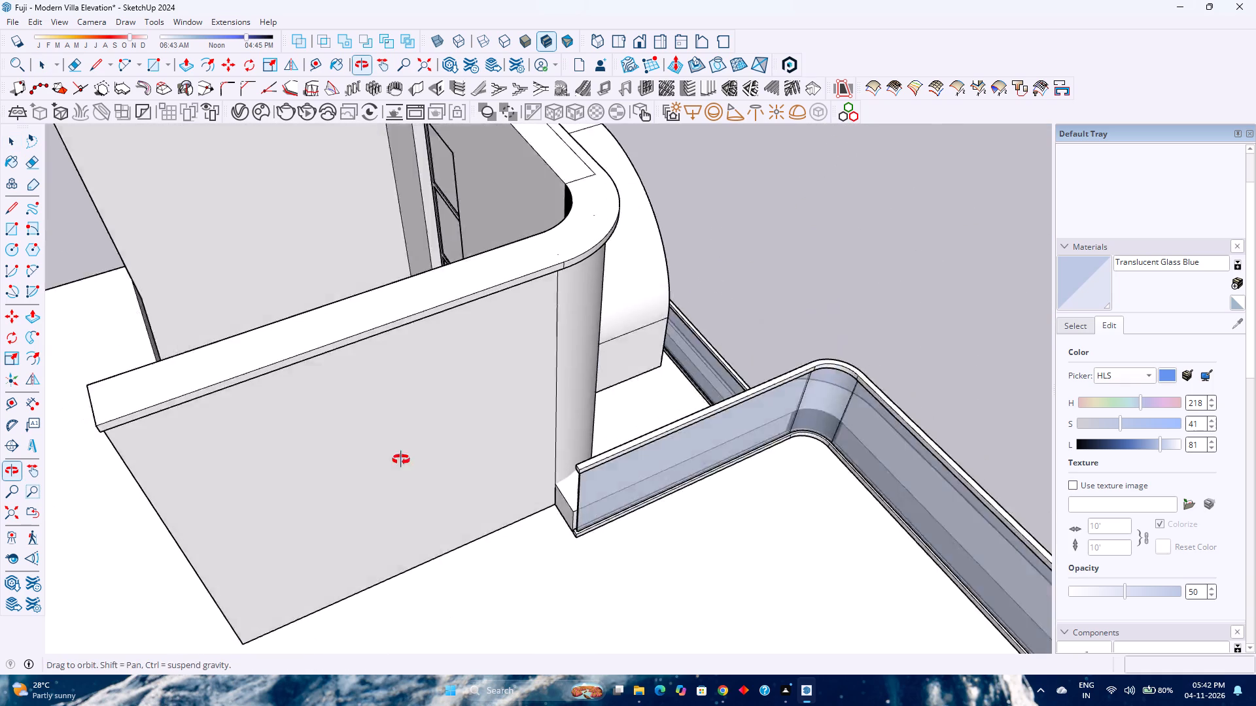
middle_click_drag(401, 460, 377, 460)
middle_click(377, 460)
scroll(377, 459, "down", 6)
middle_click_drag(489, 509, 300, 452)
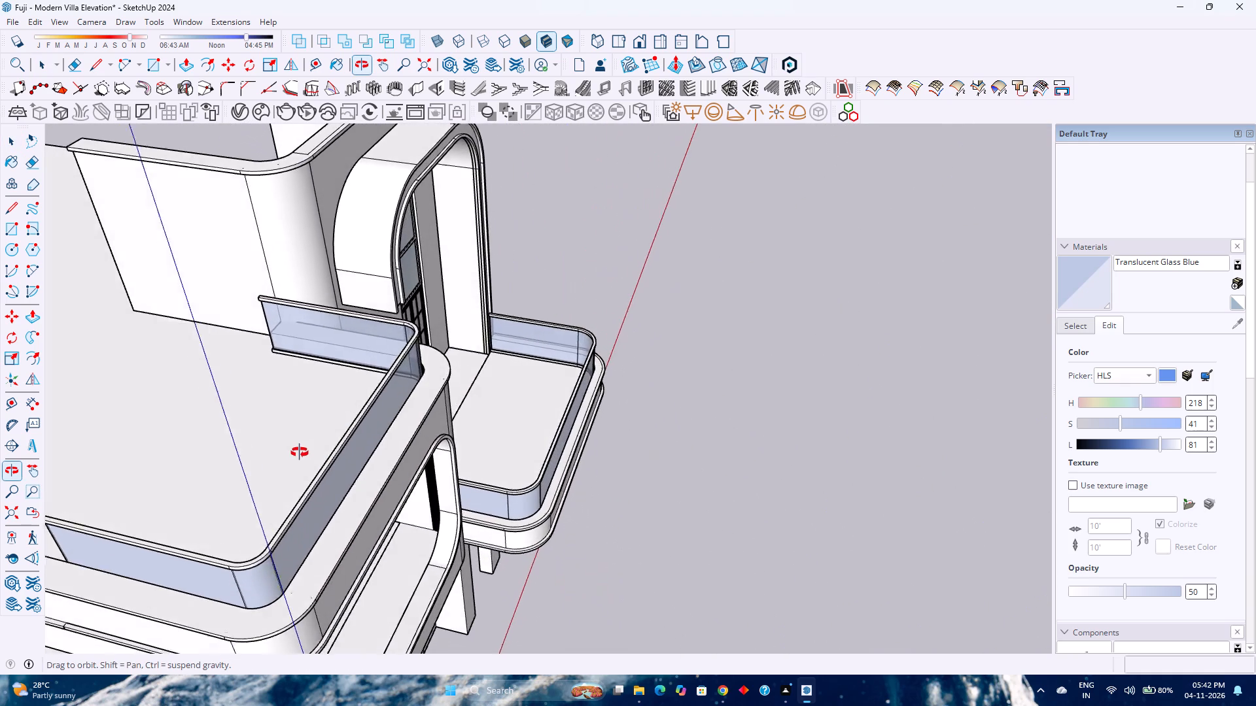
middle_click_drag(300, 452, 328, 424)
middle_click(328, 424)
scroll(346, 503, "down", 4)
middle_click_drag(360, 517, 347, 517)
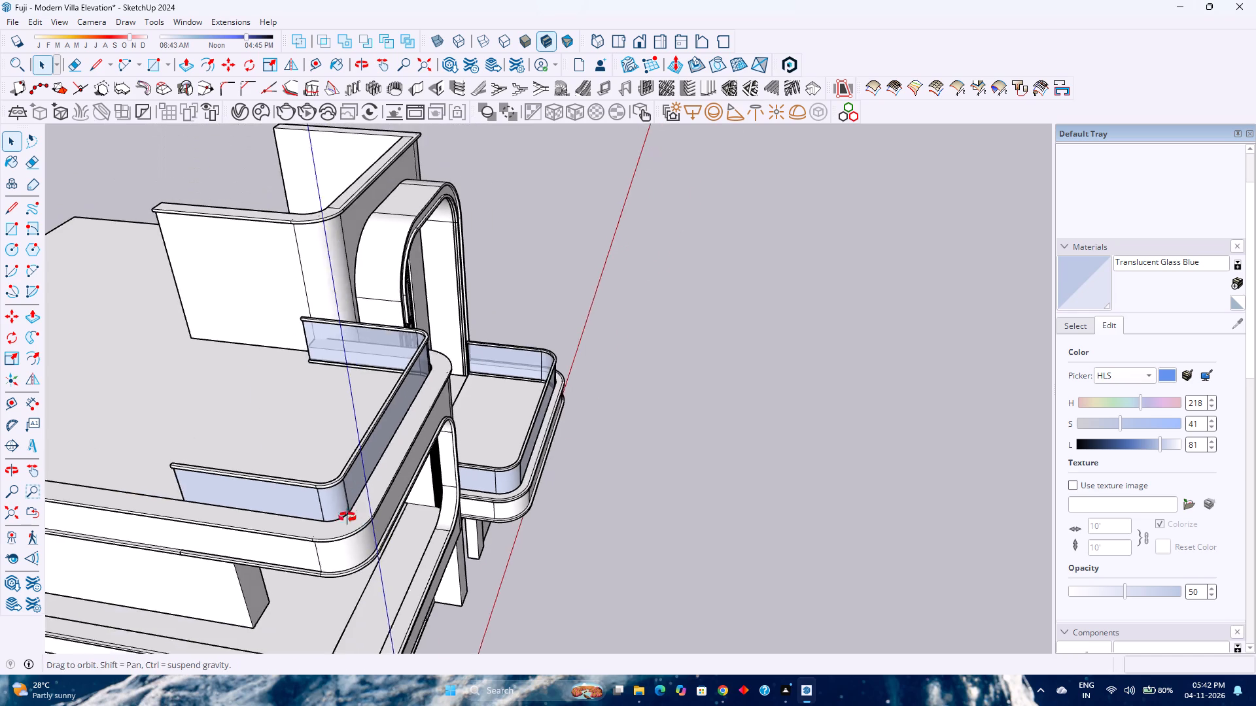
middle_click_drag(347, 517, 207, 520)
middle_click(206, 520)
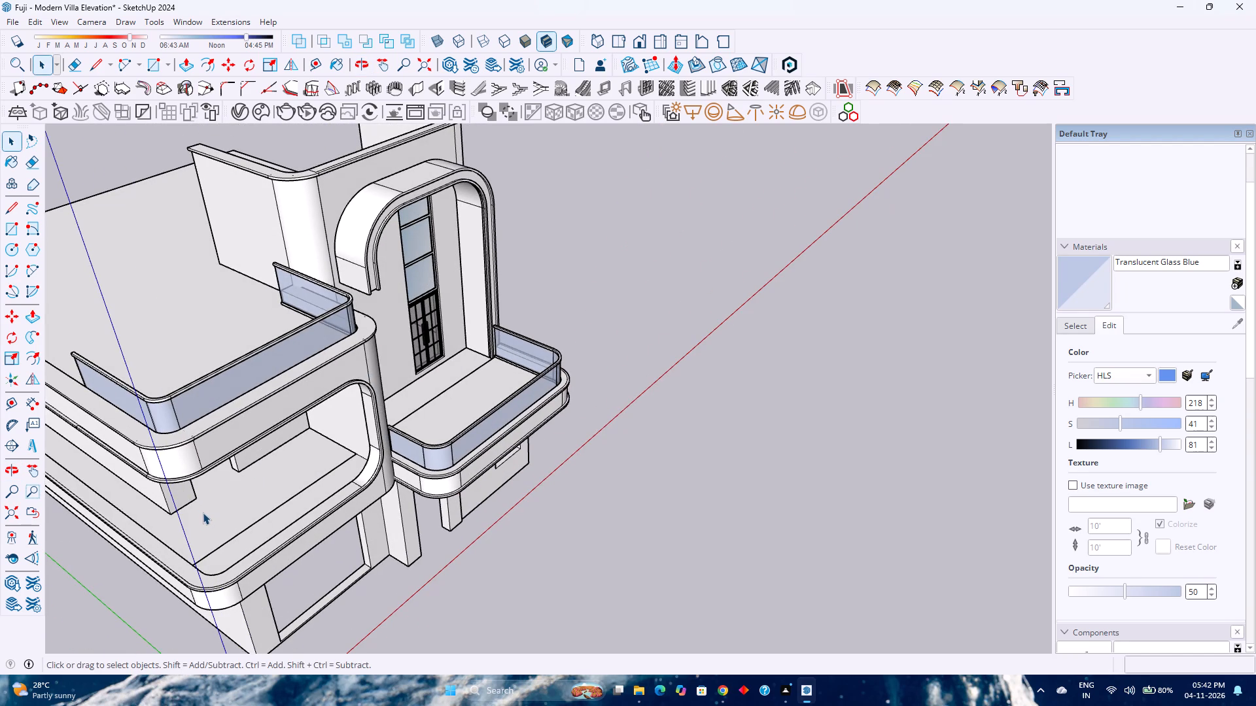
middle_click_drag(266, 412, 268, 412)
middle_click_drag(268, 412, 655, 432)
middle_click(655, 432)
Open the roof railing group and extend the ends of its top and bottom rails beside the tower wall by 3 inches.
scroll(628, 358, "up", 6)
scroll(612, 371, "down", 1)
scroll(597, 383, "up", 5)
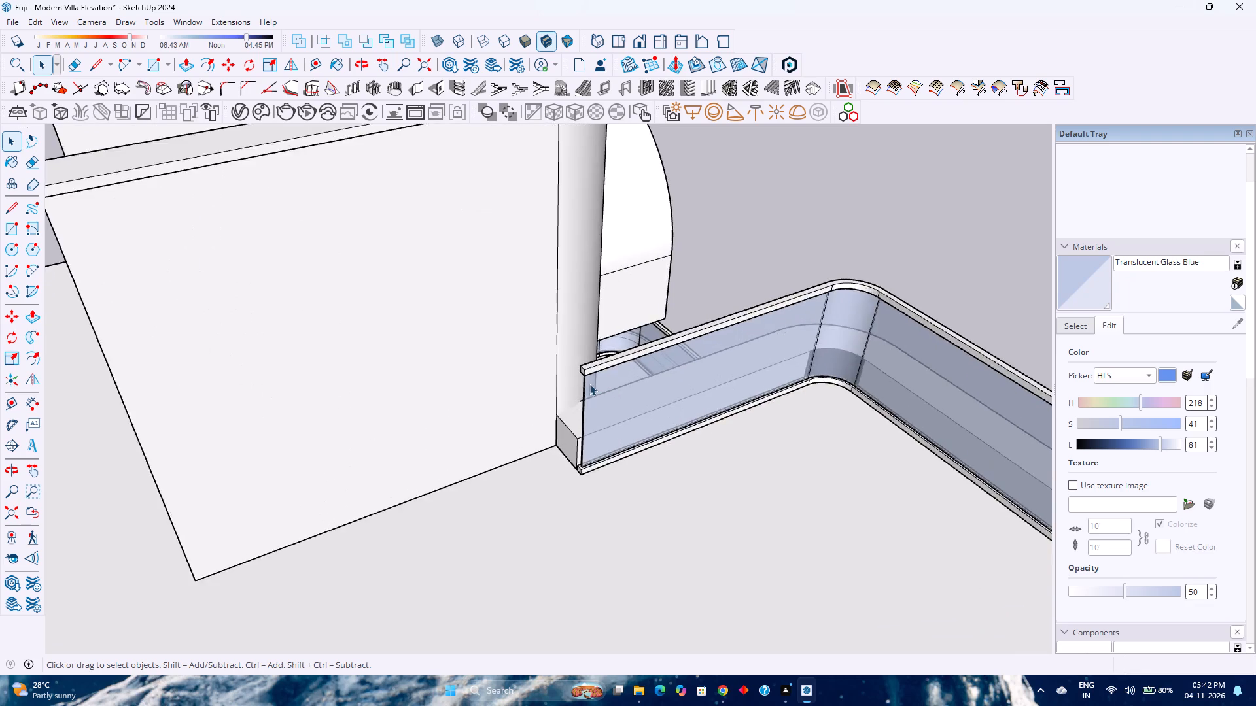
scroll(589, 384, "up", 3)
middle_click_drag(568, 391, 748, 437)
middle_click(748, 437)
scroll(655, 363, "up", 4)
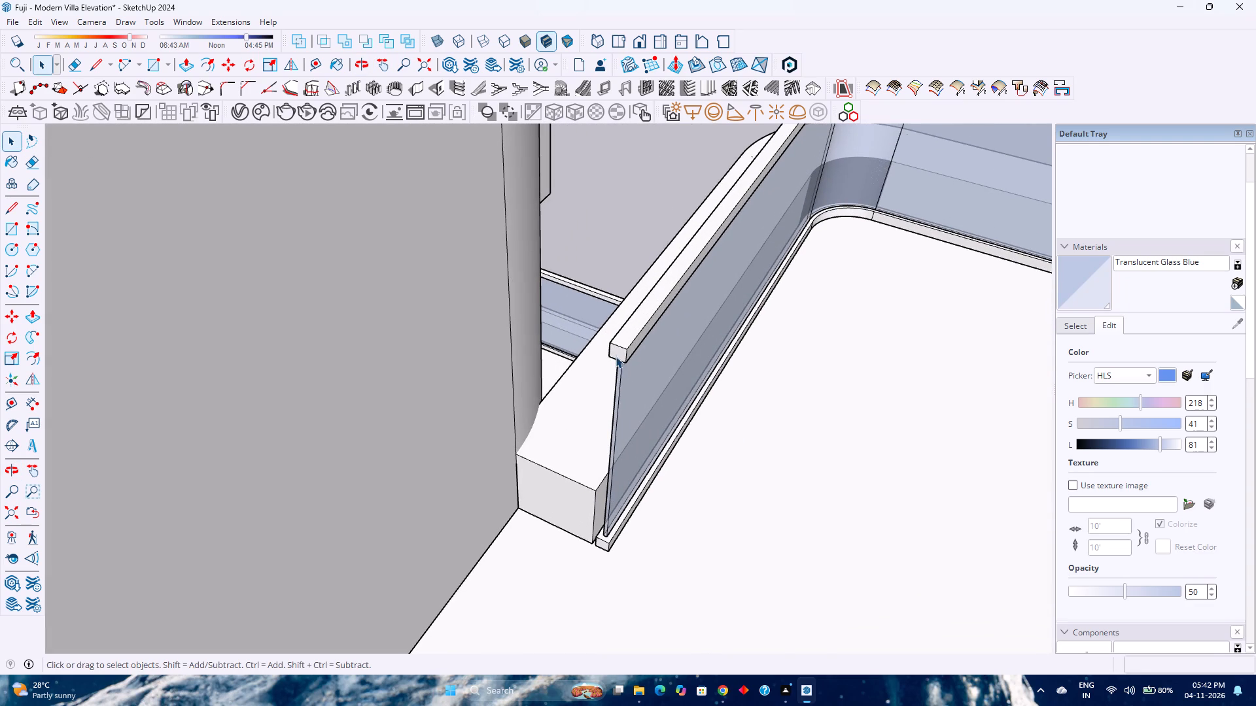
double_click(616, 354)
scroll(616, 354, "up", 4)
double_click(619, 352)
left_click(619, 352)
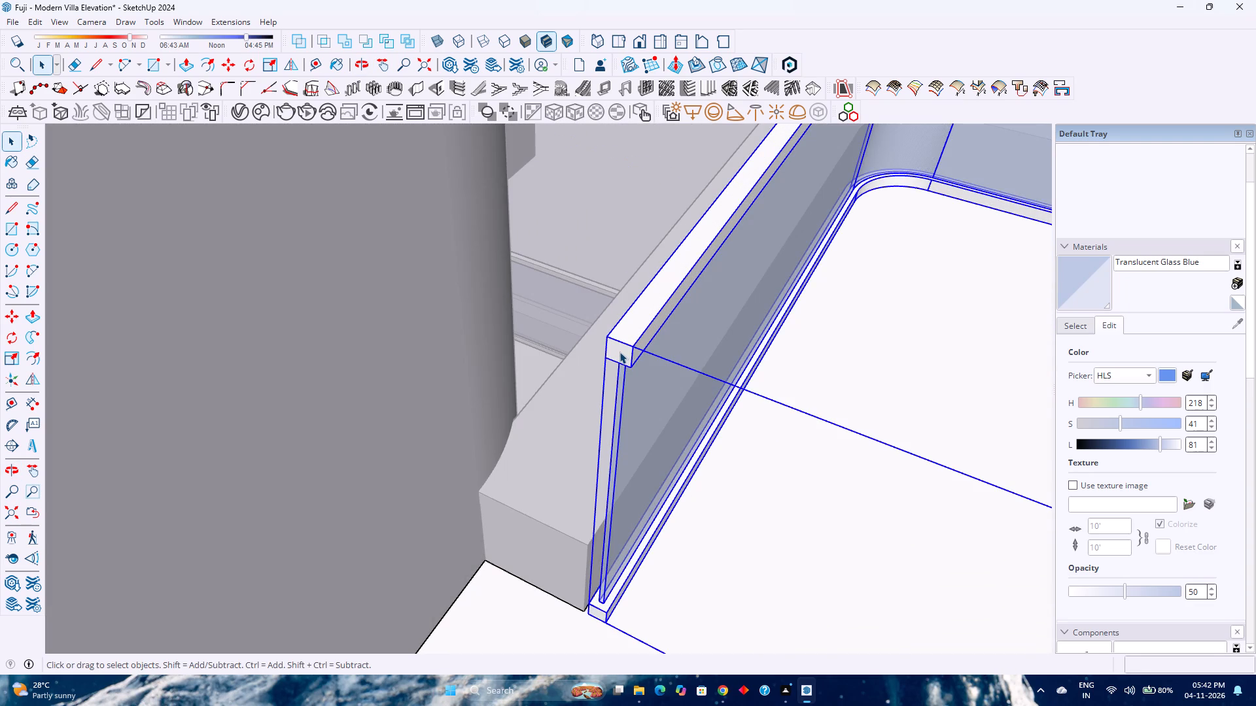
double_click(619, 352)
left_click(619, 352)
key("p")
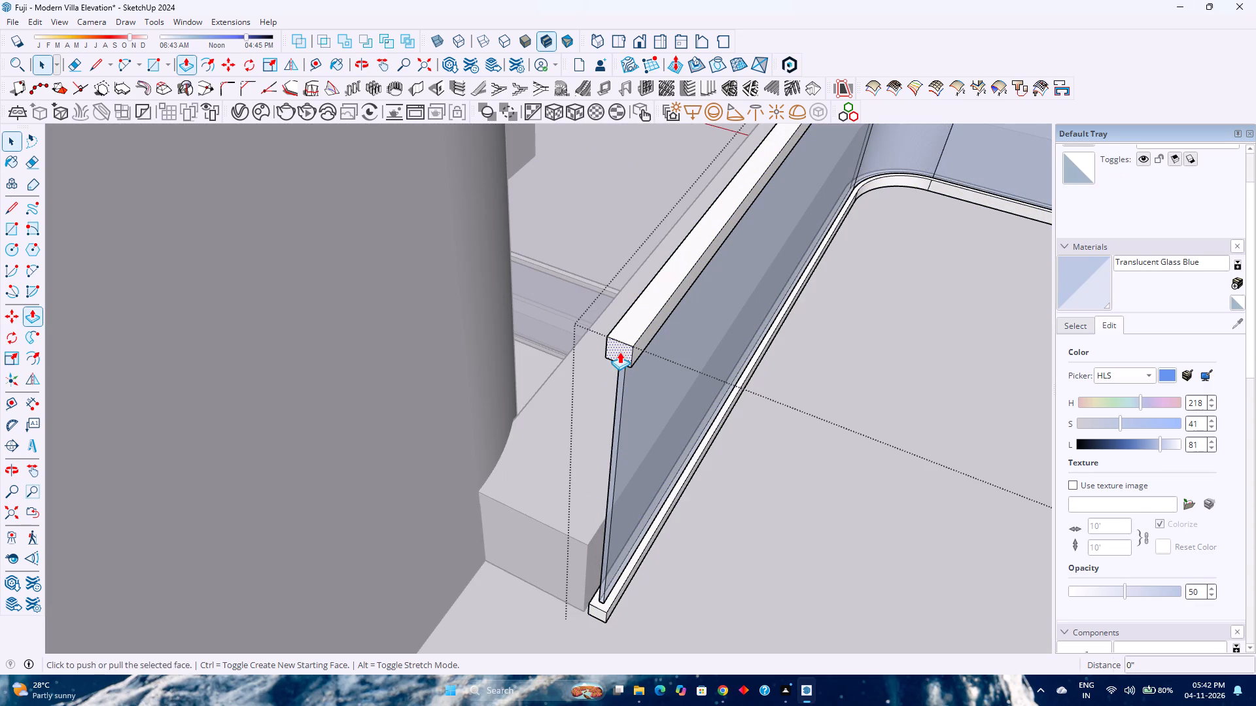
left_click(619, 352)
key("3")
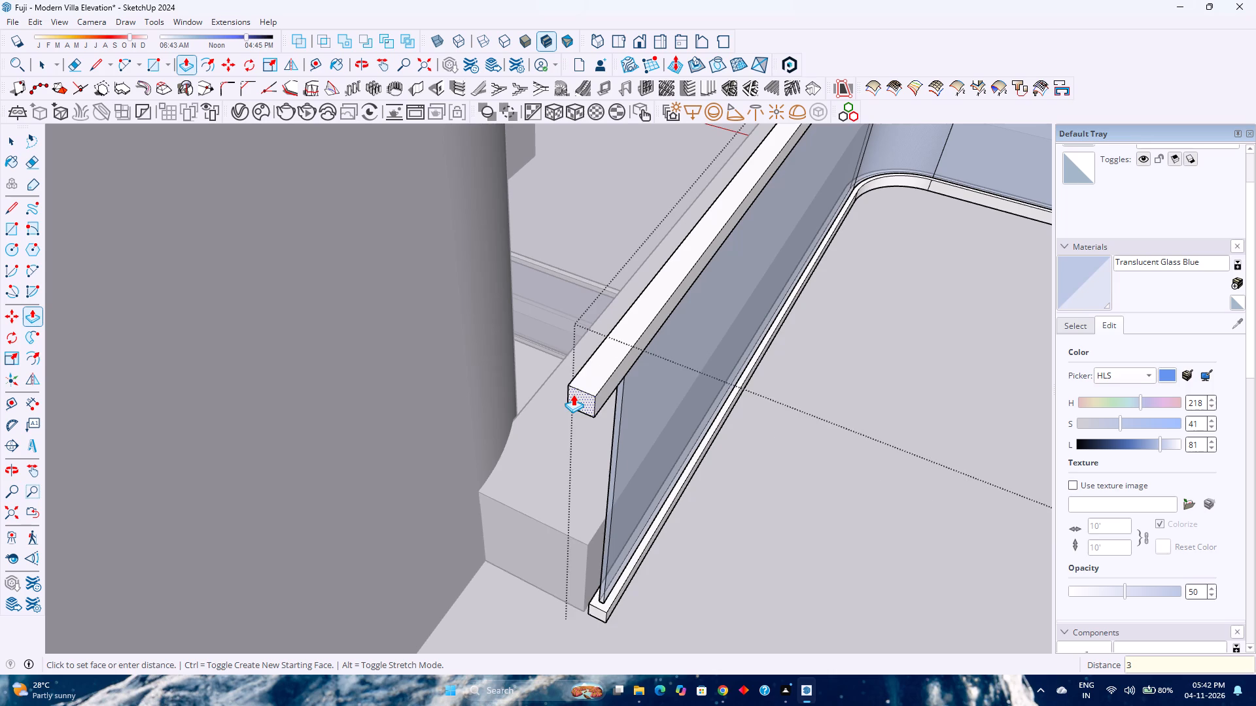
key("Return")
key("Escape")
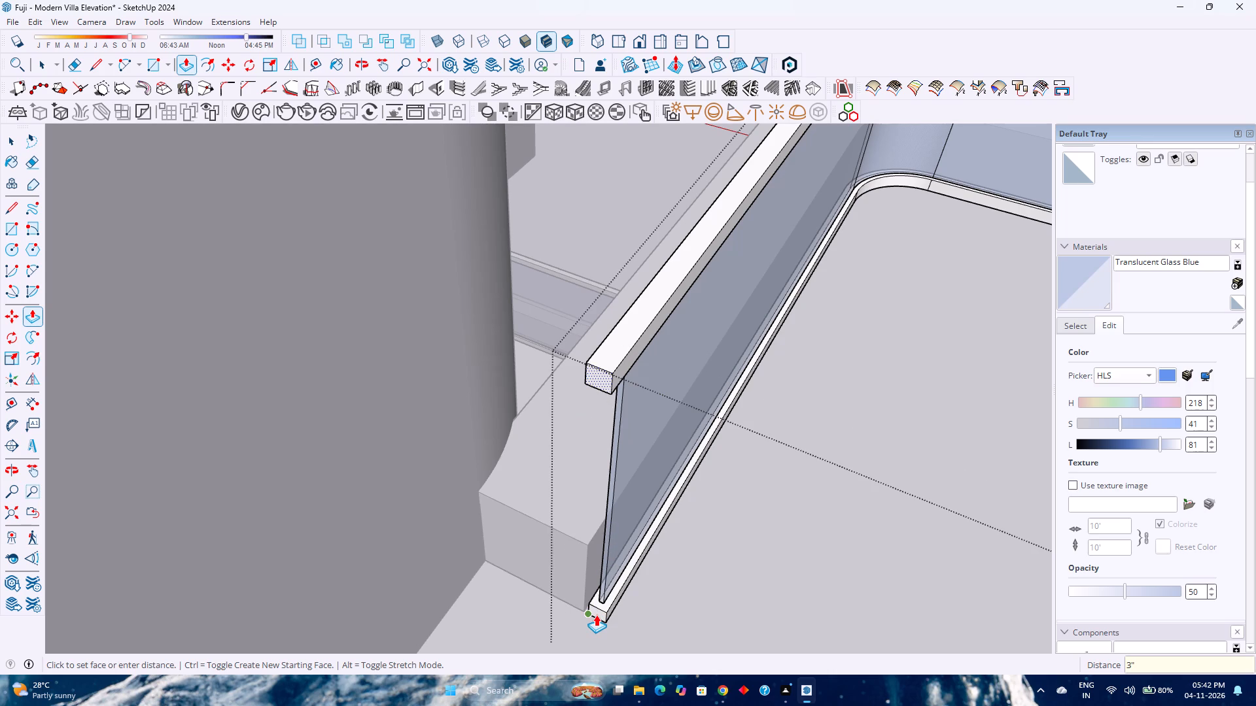
double_click(602, 613)
Copy the vertical corner edge at the bottom rail's end 2.5 inches back along the rail, parallel to the green axis.
scroll(600, 592, "up", 2)
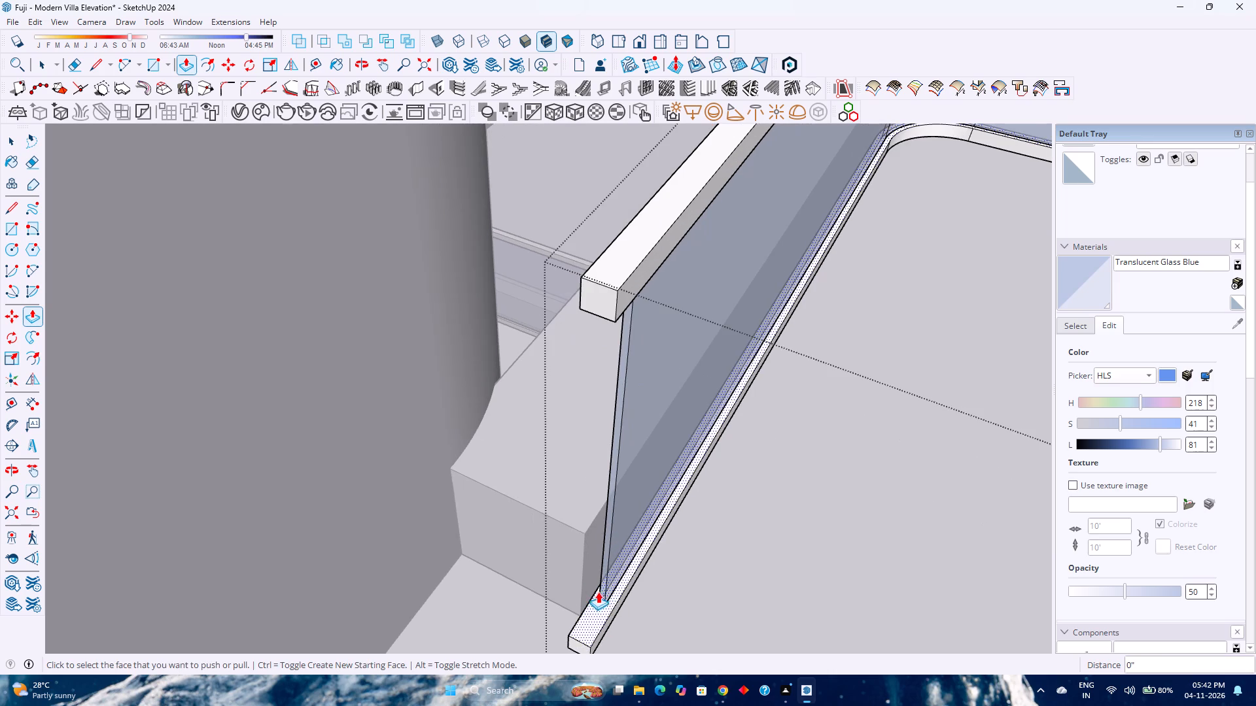
middle_click_drag(584, 592, 801, 580)
middle_click(801, 580)
middle_click(801, 580)
middle_click_drag(708, 562, 536, 555)
middle_click(536, 555)
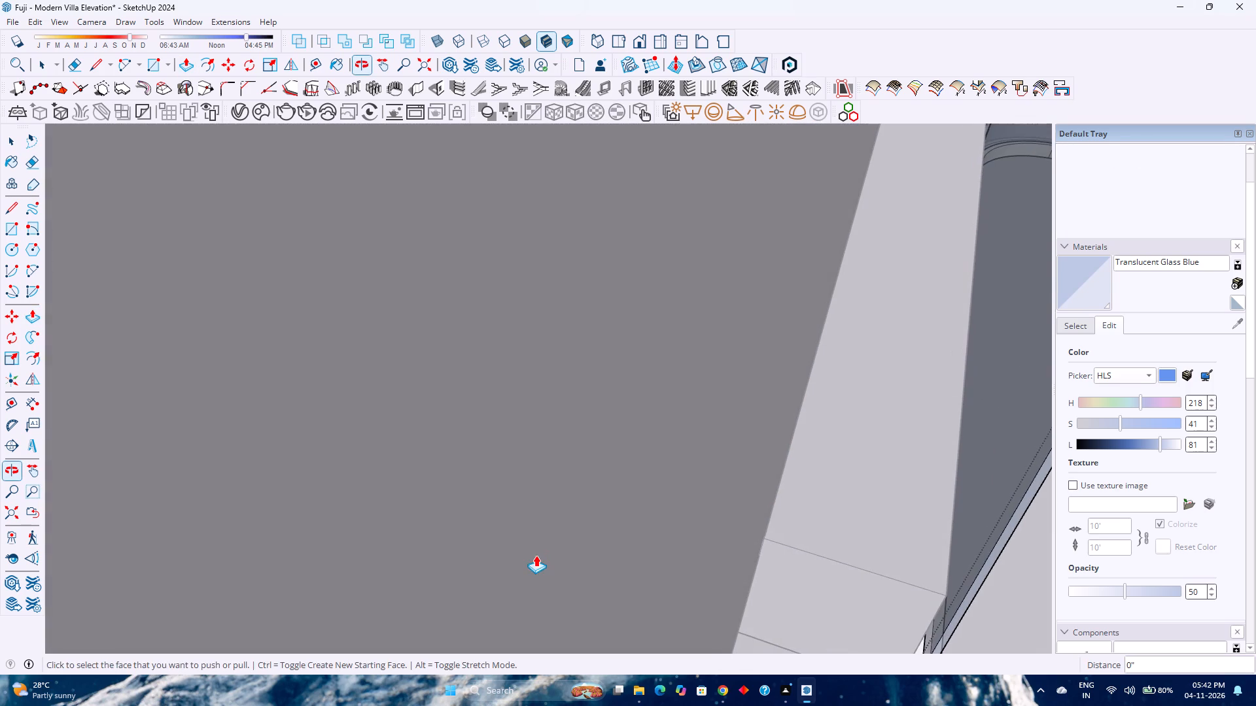
middle_click_drag(798, 546, 527, 467, "shift")
middle_click(527, 467, "shift")
scroll(527, 467, "up", 4, "shift")
middle_click_drag(572, 589, 579, 541, "shift")
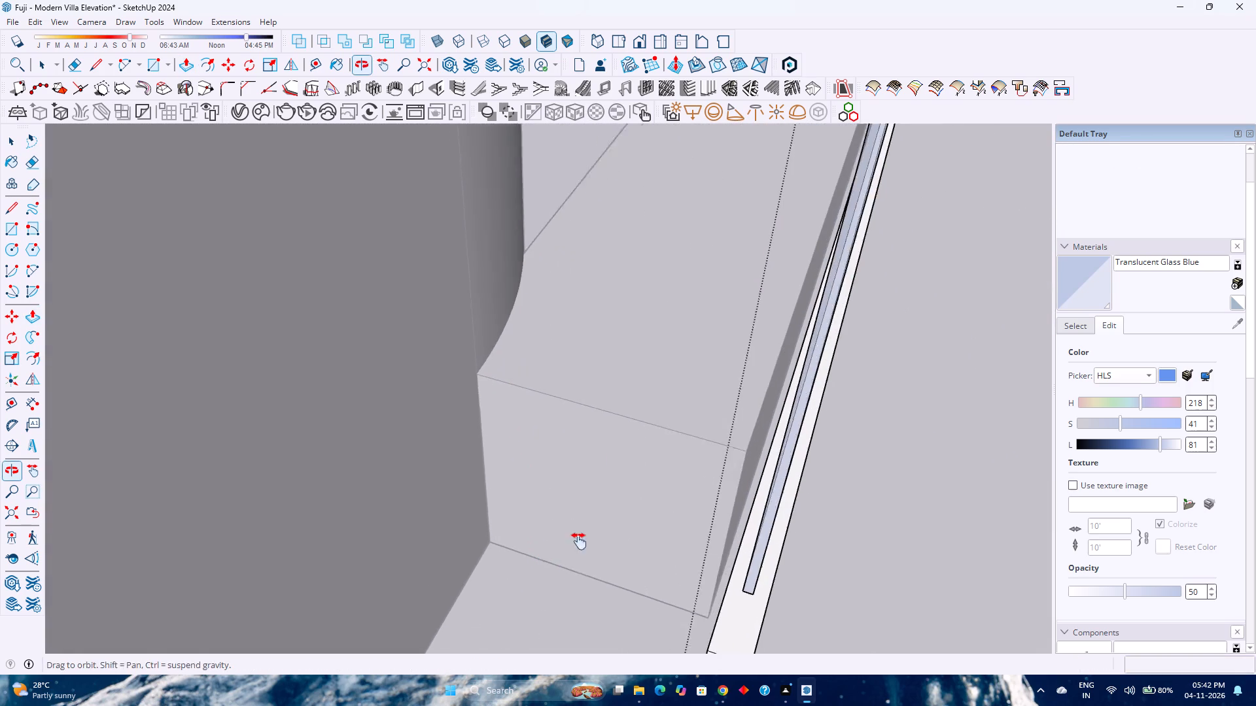
middle_click_drag(579, 541, 597, 452, "shift")
middle_click(597, 452, "shift")
middle_click_drag(605, 501, 734, 511)
key("space")
scroll(774, 490, "up", 1)
left_click(767, 482)
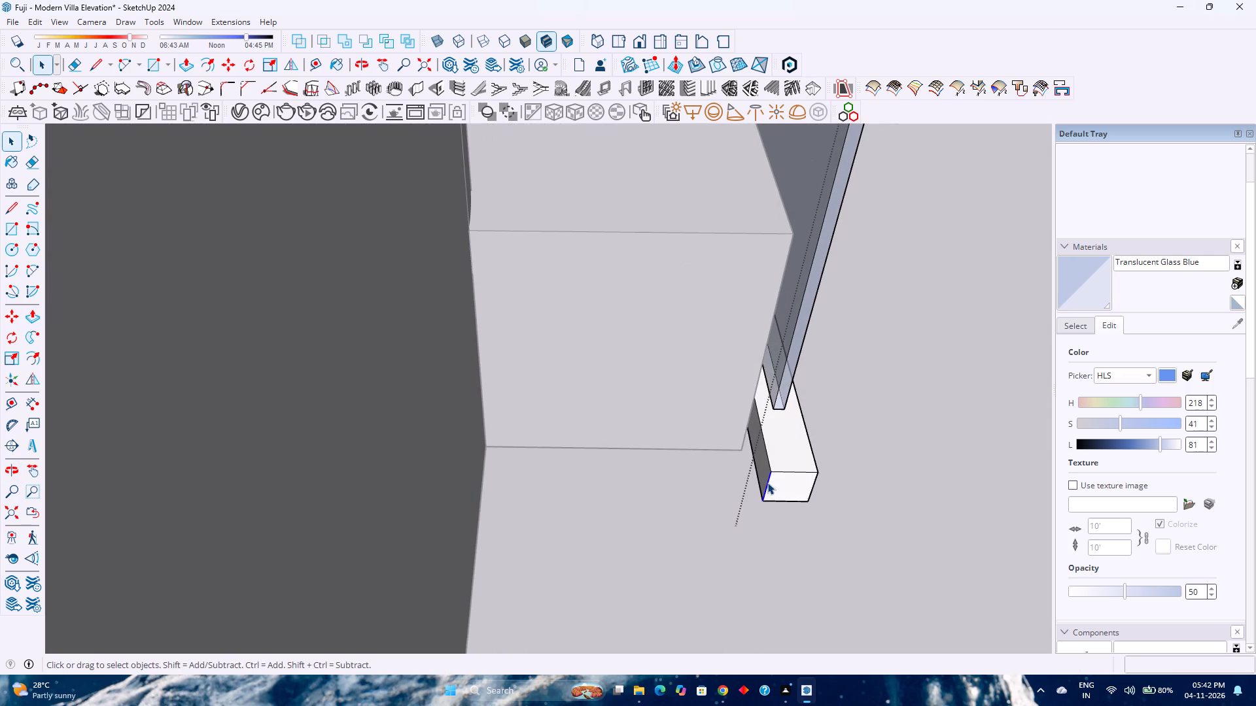
key("m")
left_click(774, 469)
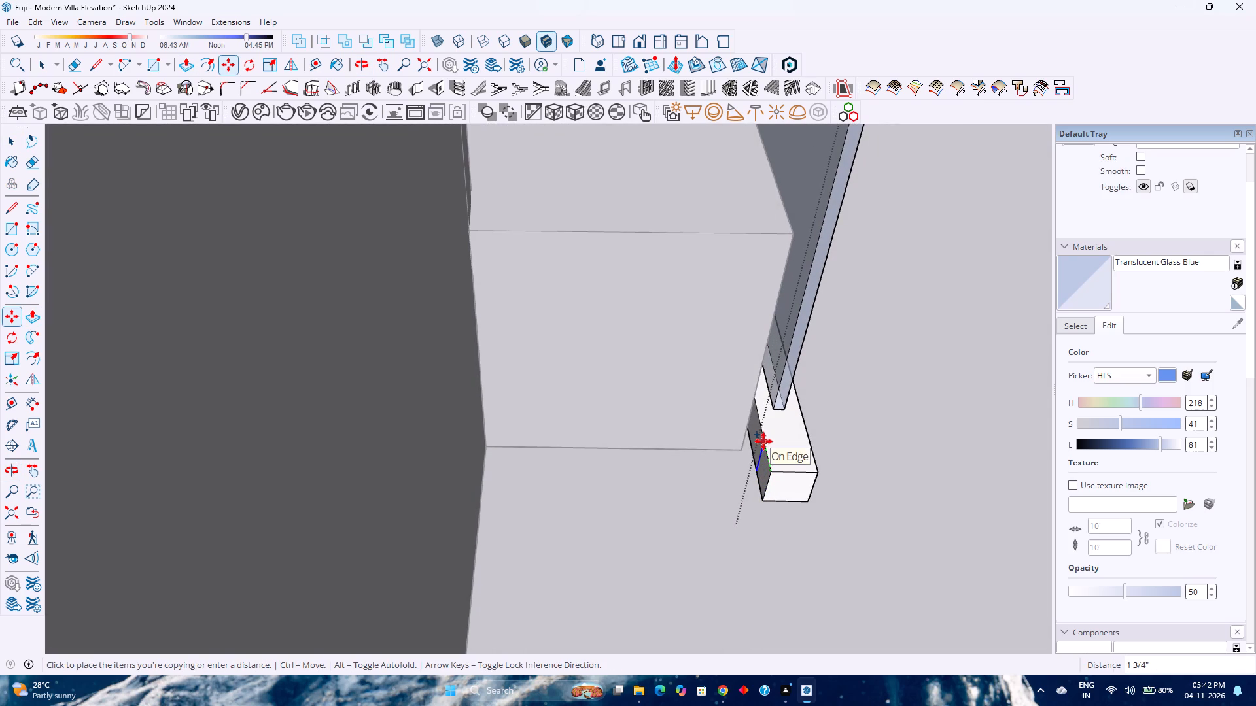
key("Left")
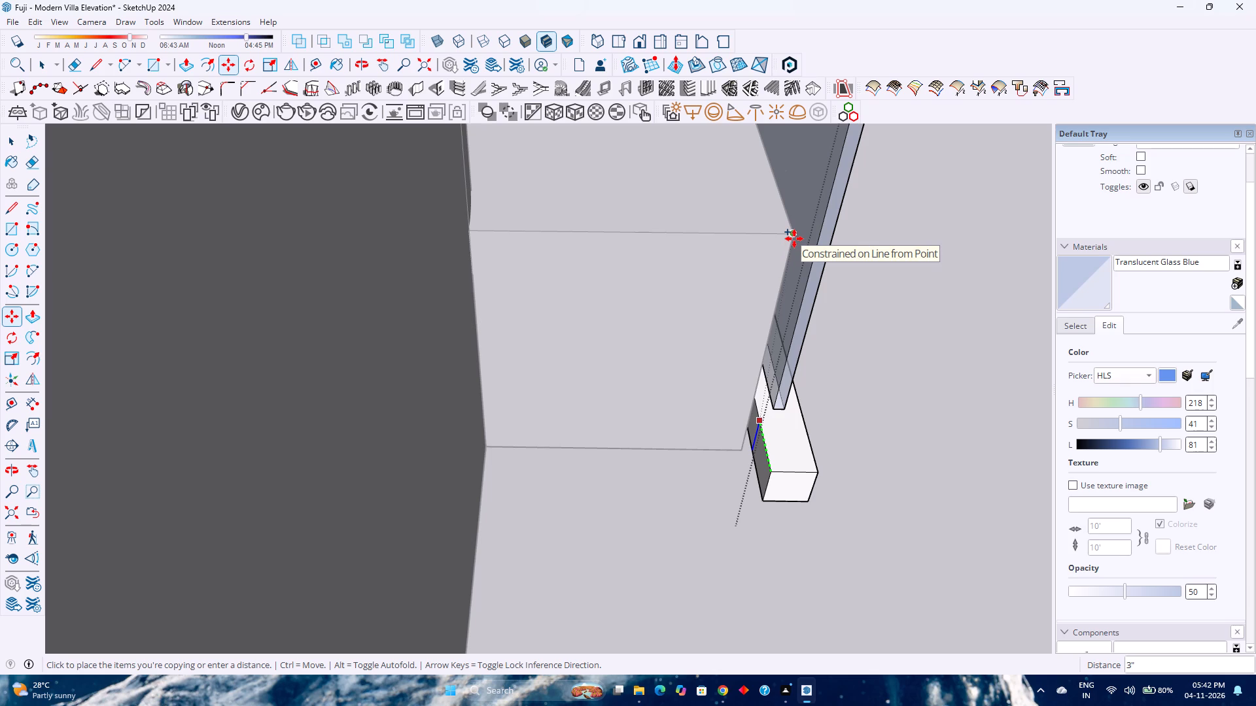
type("2.5")
key("Return")
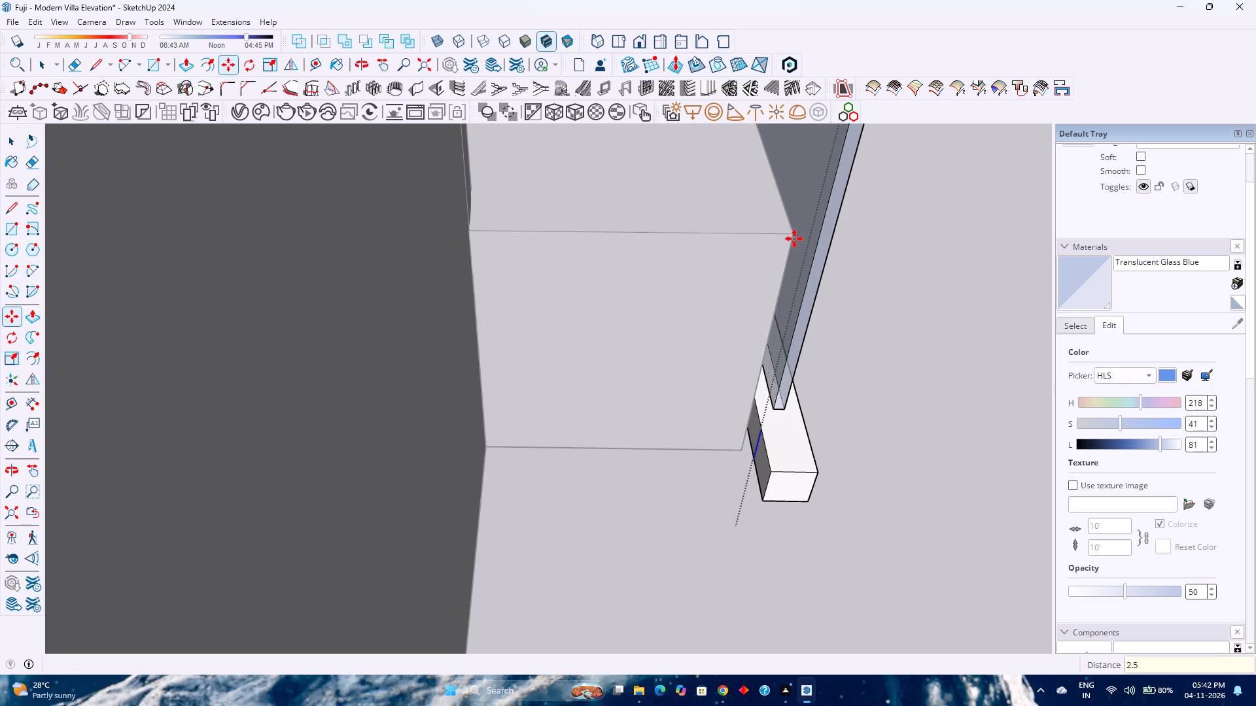
Push the bottom rail's end face in by 0.5 inch.
key("p")
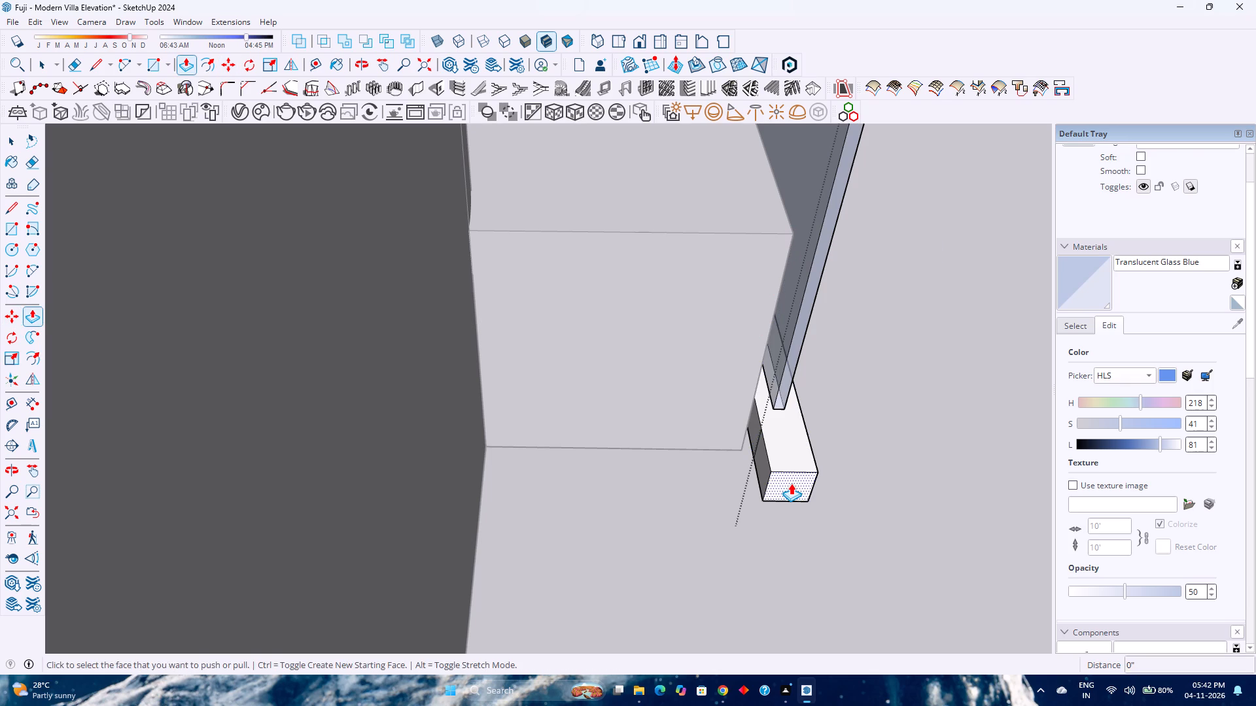
left_click(791, 483)
type("0.5")
key("Return")
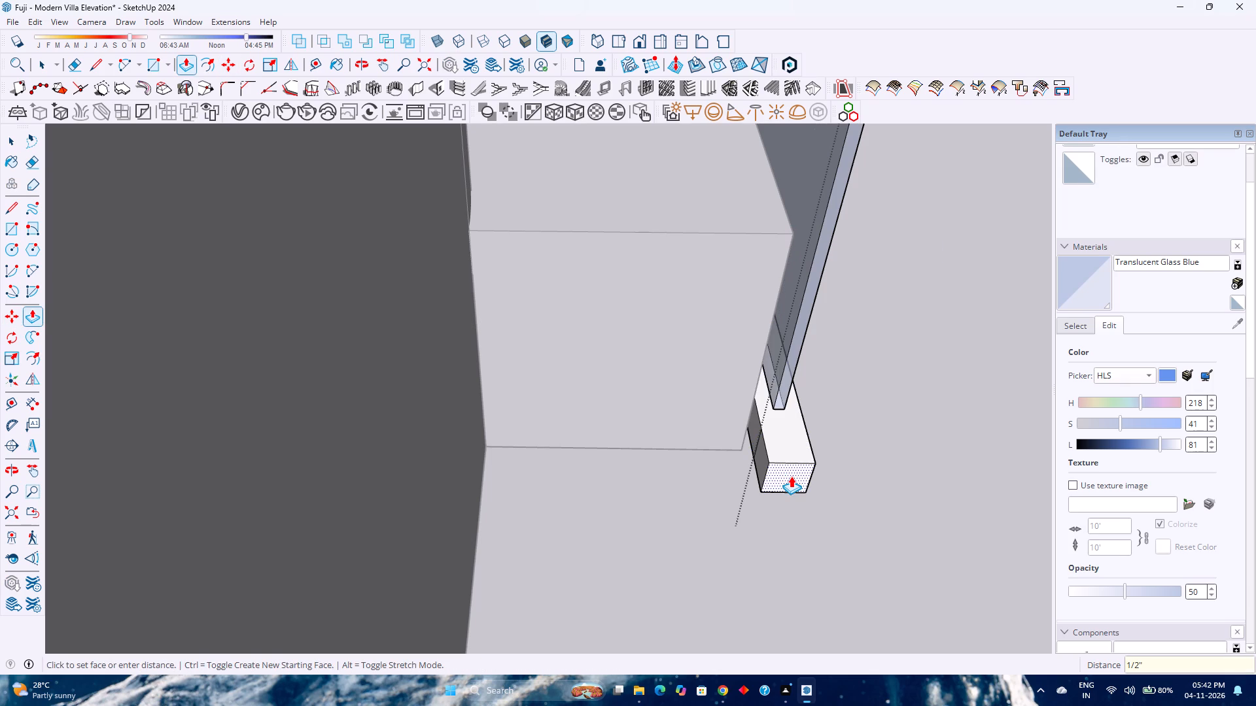
Extrude the split side face at the bottom rail's end across to the tower wall to form a return.
key("p")
left_click(760, 463)
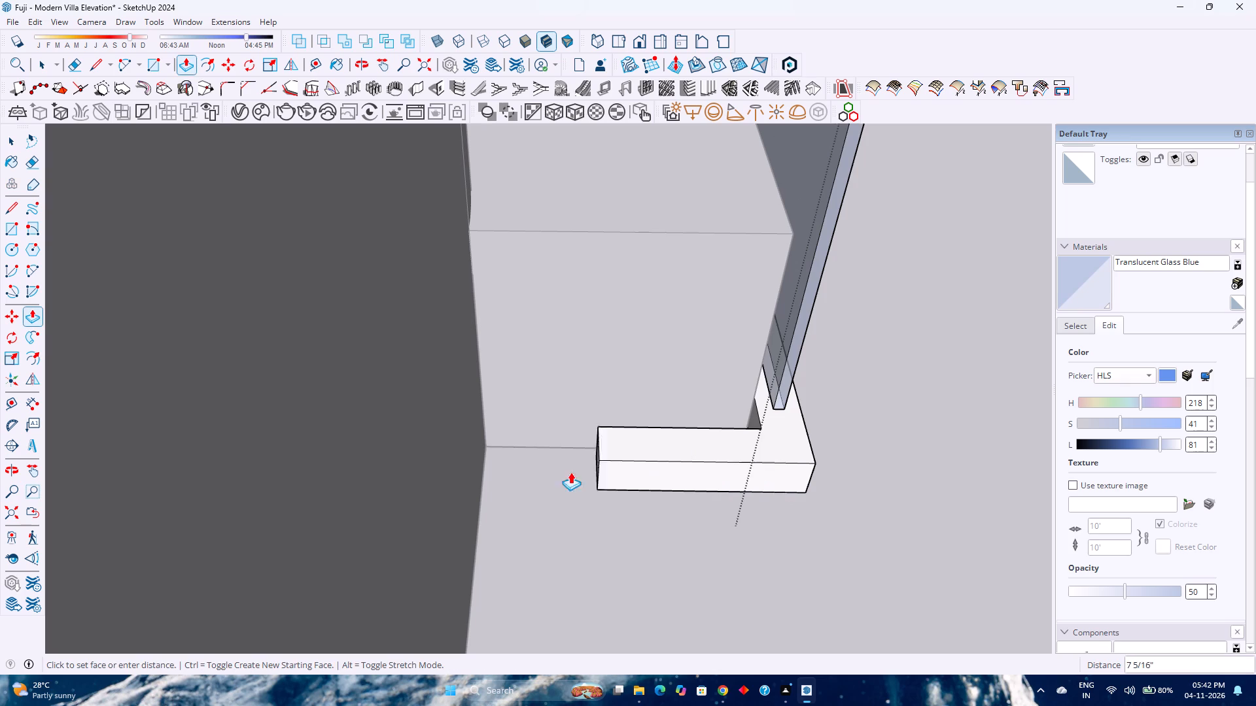
left_click(433, 443)
Push the top rail's end face by 0.5 inch to match the bottom rail.
scroll(431, 451, "down", 2)
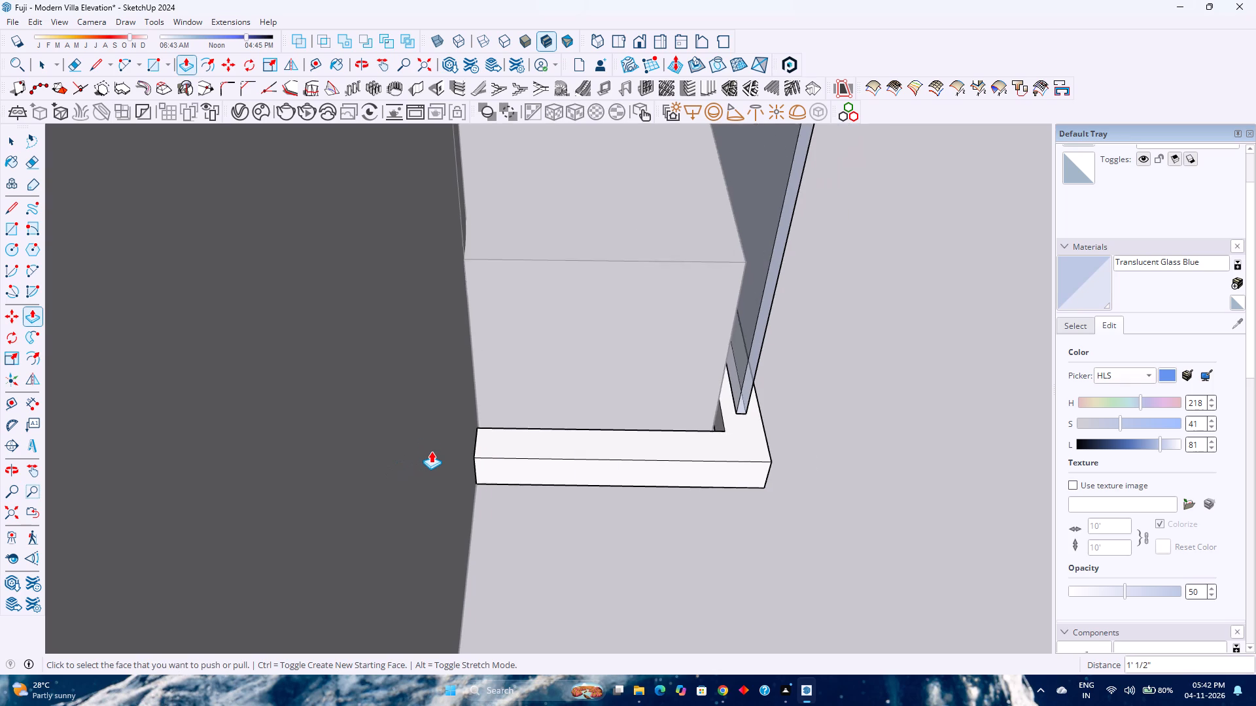
scroll(431, 451, "down", 13)
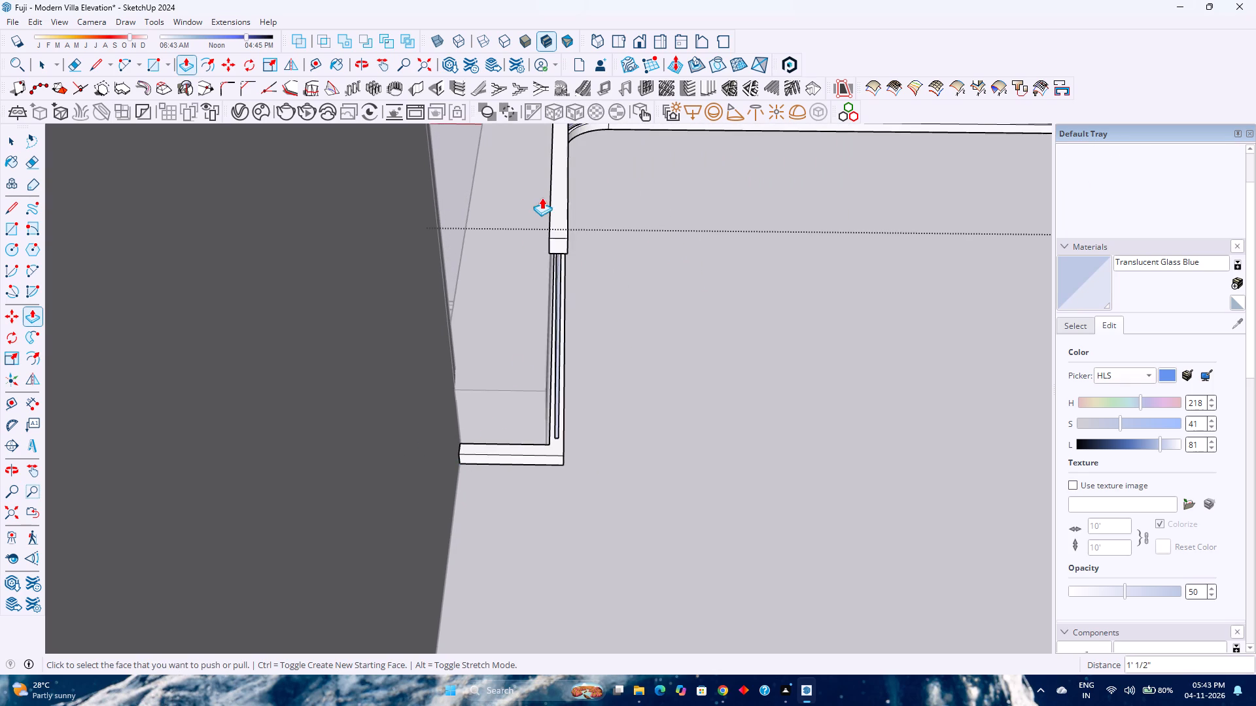
scroll(542, 197, "up", 6)
double_click(574, 294)
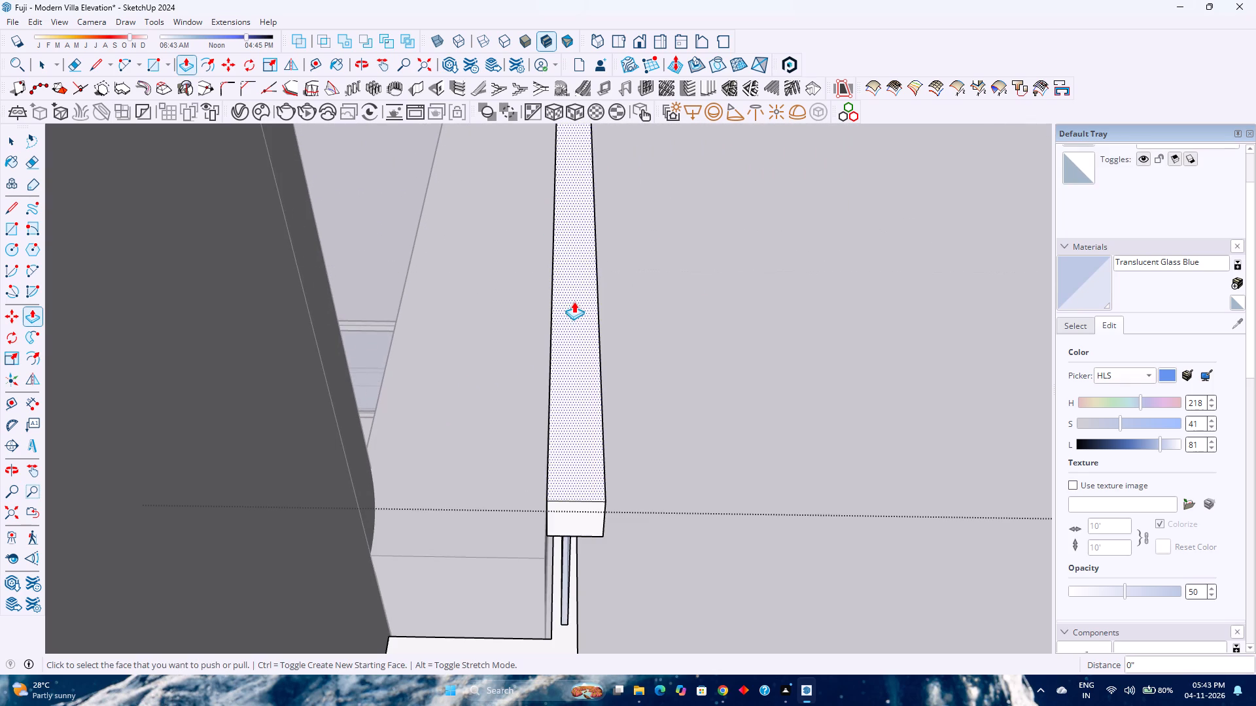
key("ctrl+z")
left_click(568, 305)
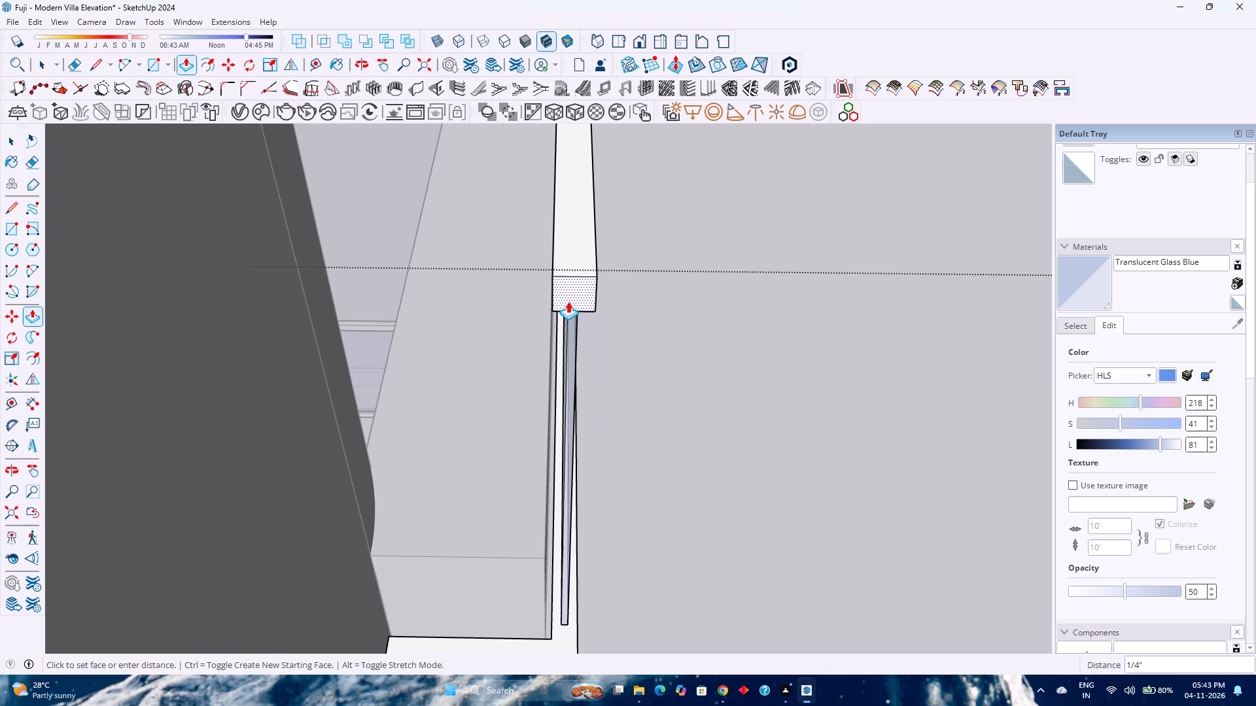
type("0.5")
key("Return")
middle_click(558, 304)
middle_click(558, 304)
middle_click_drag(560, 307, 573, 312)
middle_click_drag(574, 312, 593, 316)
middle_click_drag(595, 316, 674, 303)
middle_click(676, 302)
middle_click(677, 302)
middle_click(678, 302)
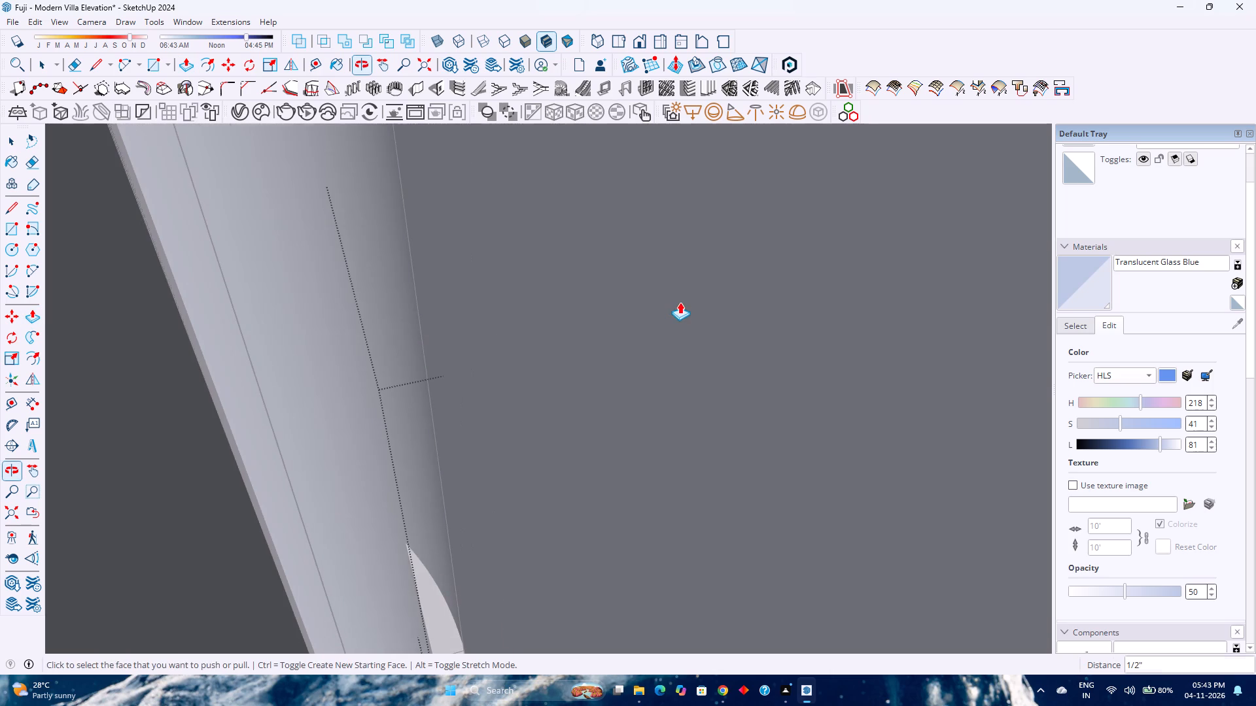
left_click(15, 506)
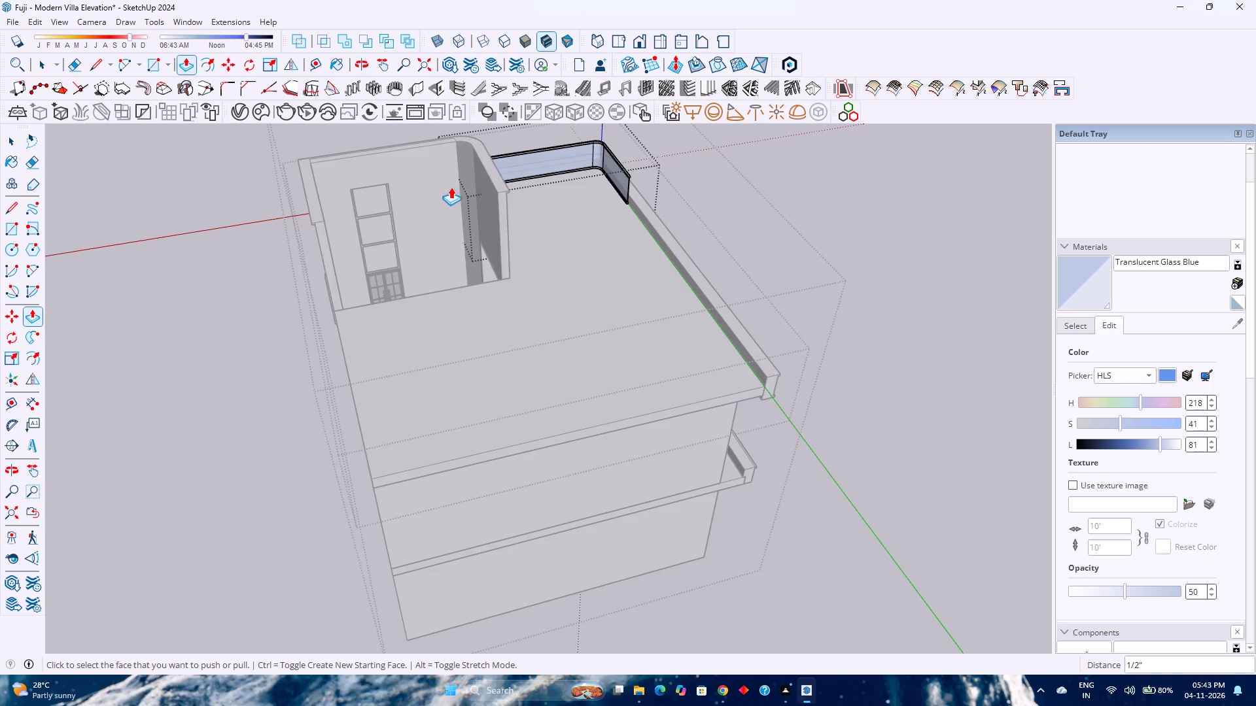
Copy the vertical corner edge at the top rail's end 2 inches back along the rail.
scroll(556, 206, "up", 8)
middle_click_drag(504, 209, 529, 458, "shift")
middle_click(529, 458, "shift")
scroll(530, 463, "up", 11)
scroll(437, 556, "up", 9)
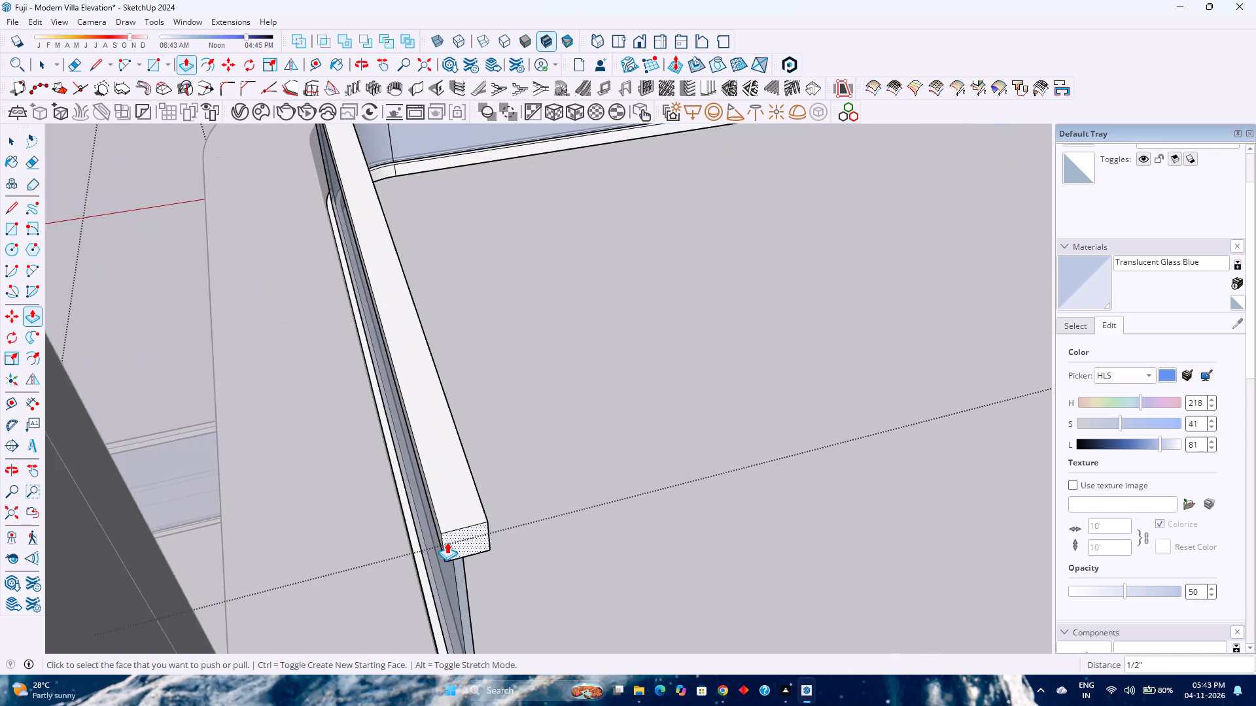
scroll(447, 542, "up", 3)
middle_click_drag(447, 542, 477, 526)
key("space")
left_click(450, 551)
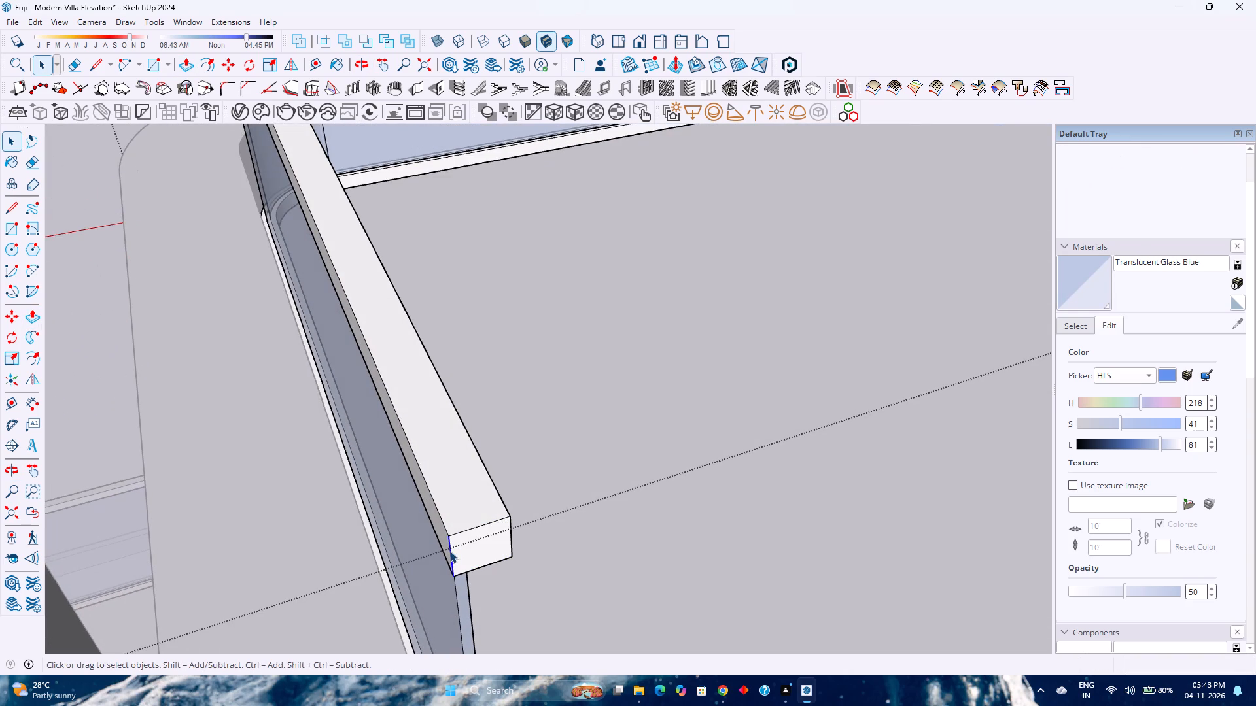
key("m")
left_click(451, 535)
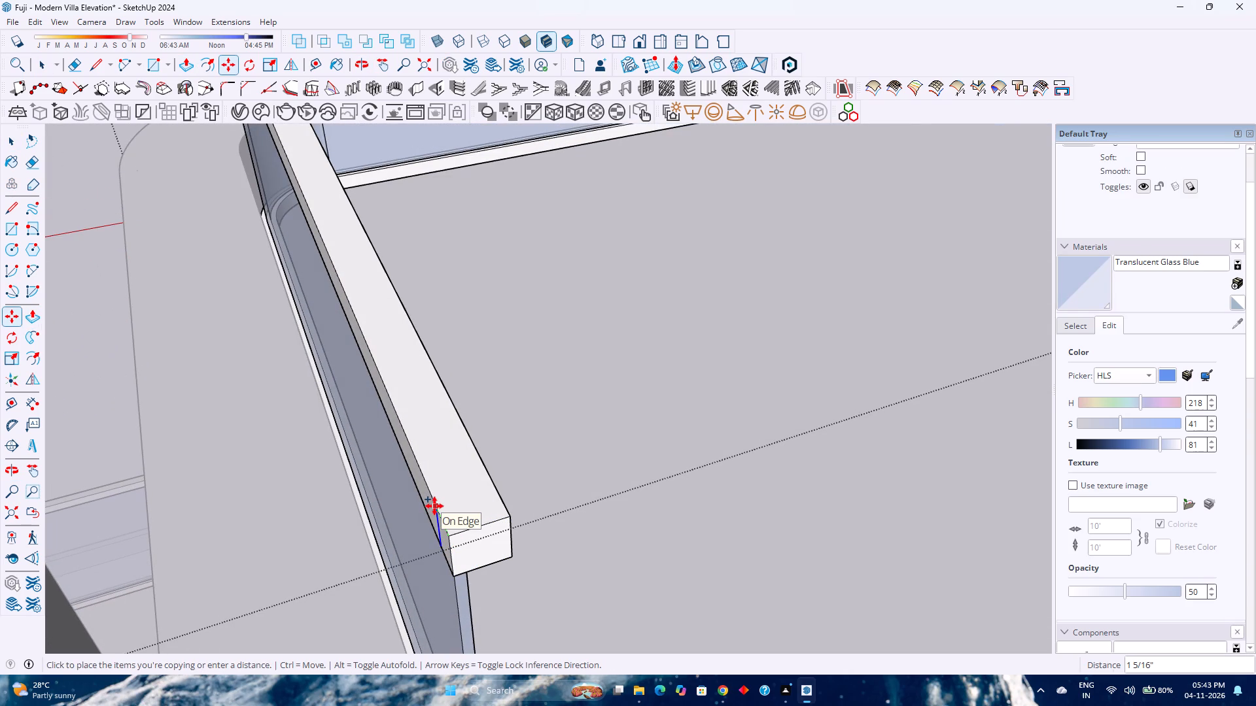
key("2")
key("Return")
Extrude the split side face at the top rail's end across toward the tower wall to form a return.
key("p")
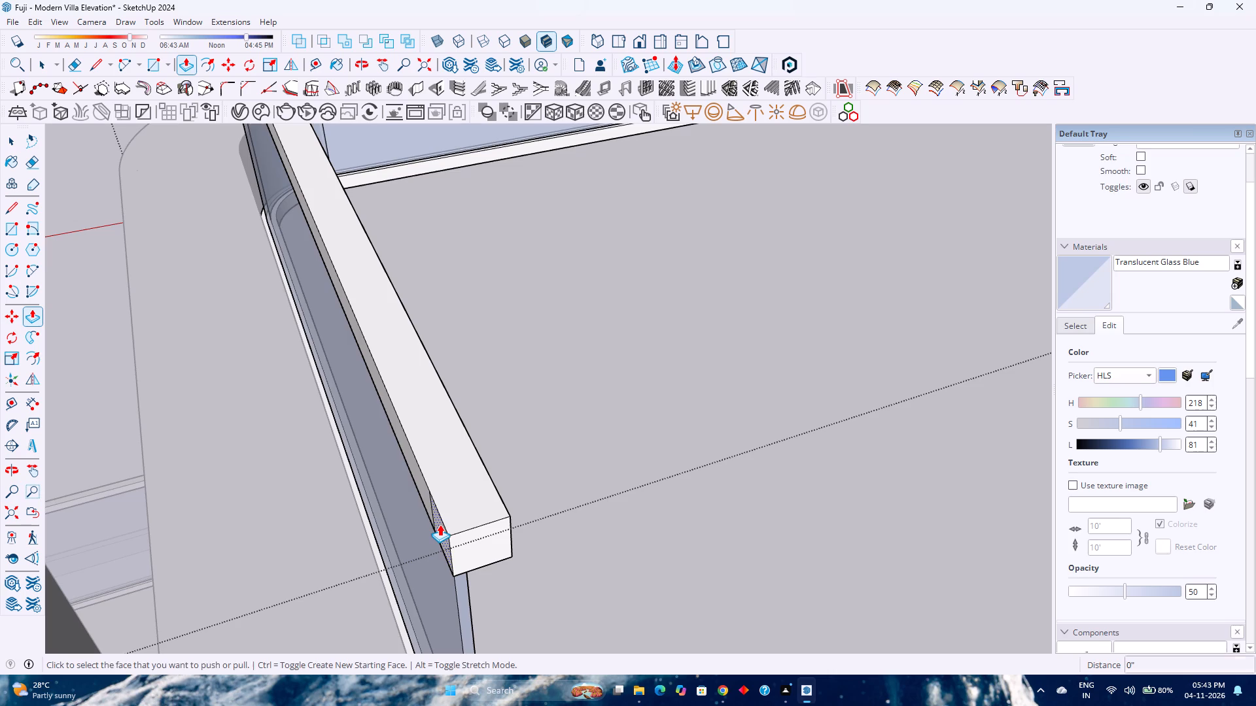
left_click(440, 524)
scroll(415, 531, "down", 7)
middle_click_drag(438, 531, 232, 534)
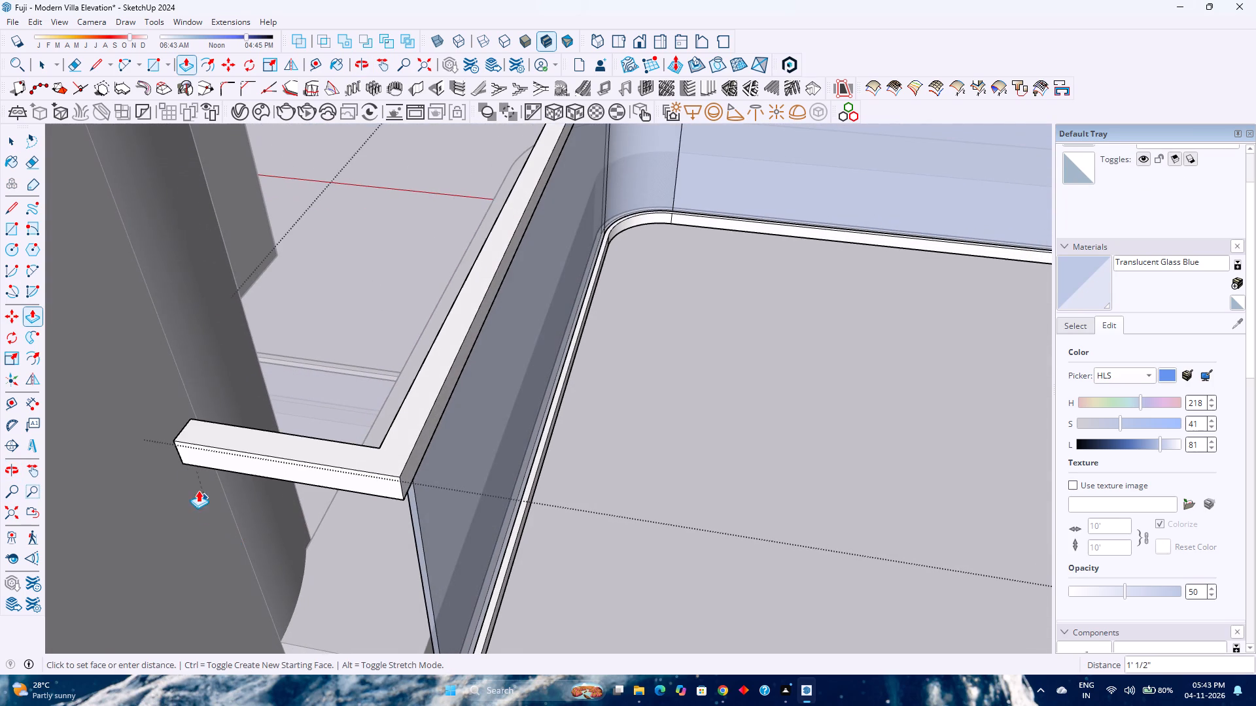
left_click(168, 474)
scroll(224, 502, "down", 3)
middle_click_drag(249, 527, 95, 529)
scroll(97, 529, "down", 3)
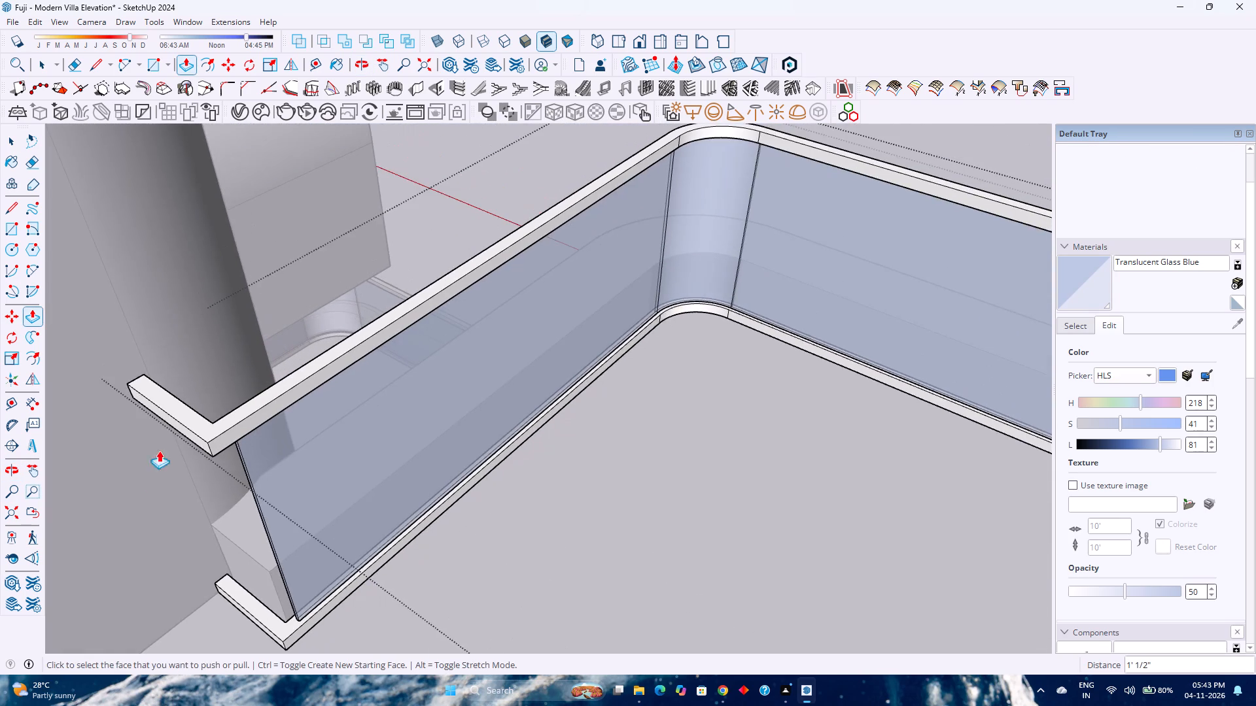
middle_click(195, 423)
middle_click_drag(195, 423, 63, 477)
scroll(526, 497, "up", 2)
Extend the glass panel's end face beside the tower wall by 2.75 inches toward the rail corner.
key("space")
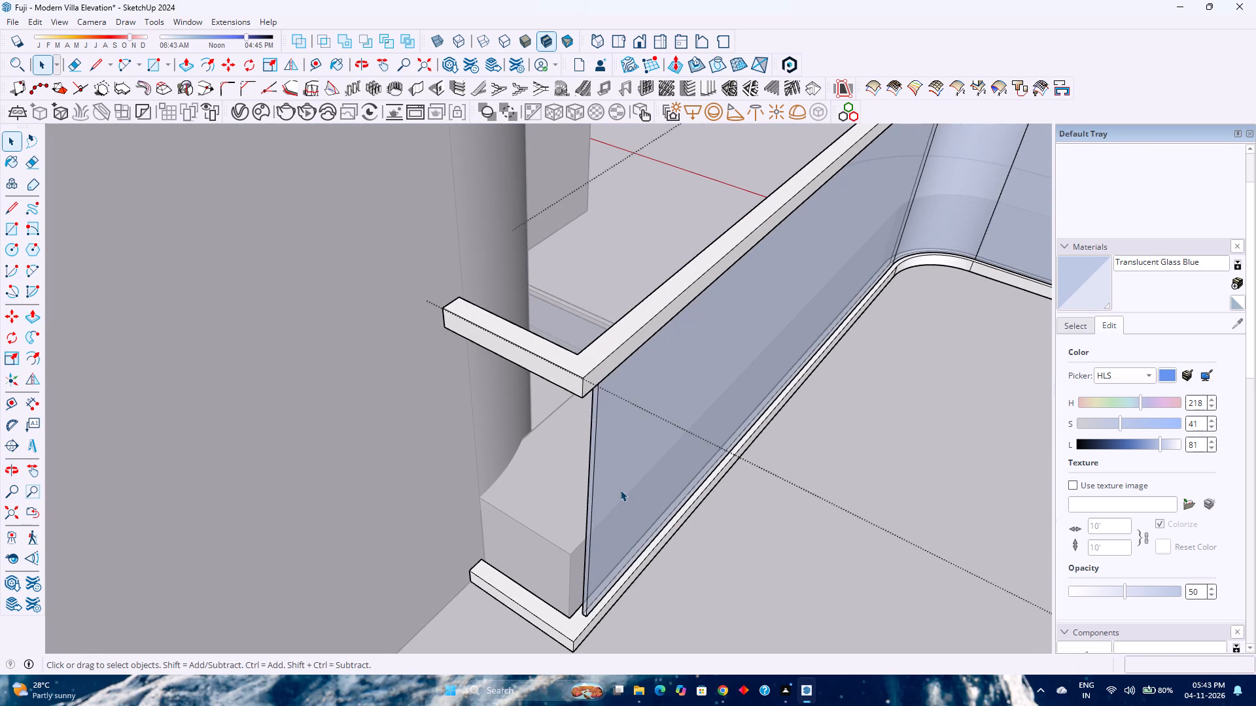
double_click(622, 486)
scroll(585, 493, "up", 3)
key("p")
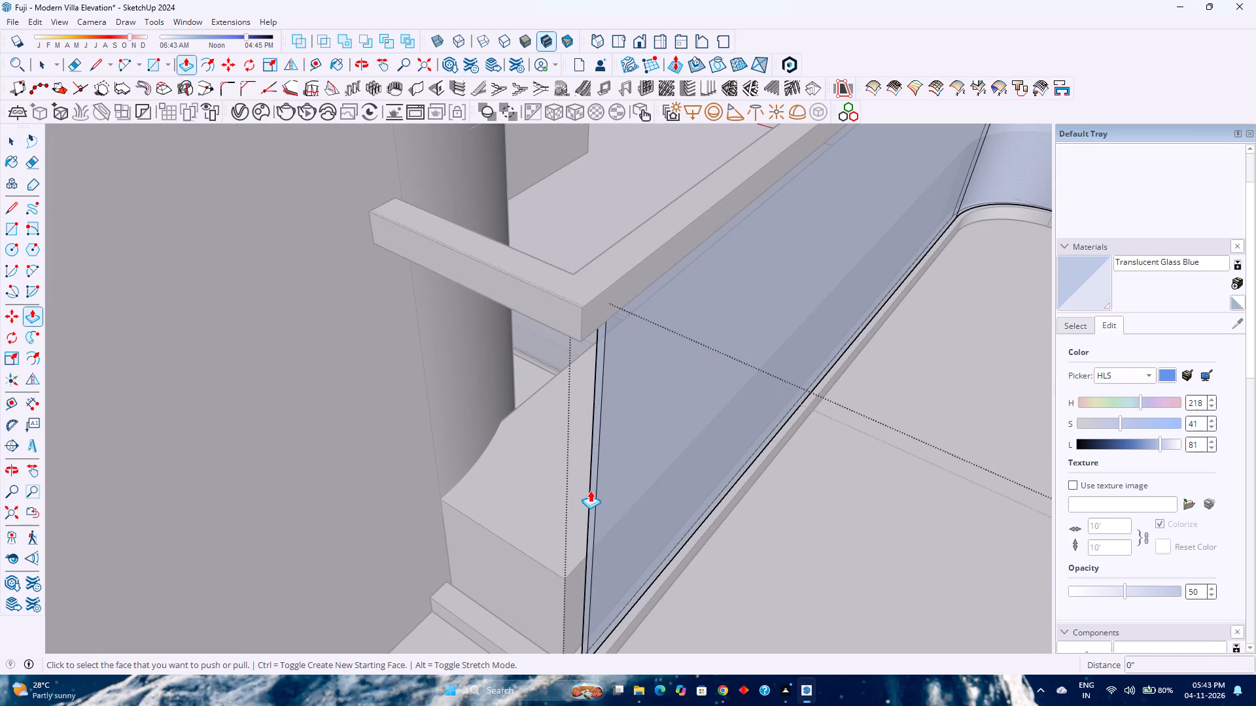
scroll(592, 490, "up", 4)
left_click(593, 490)
left_click(564, 220)
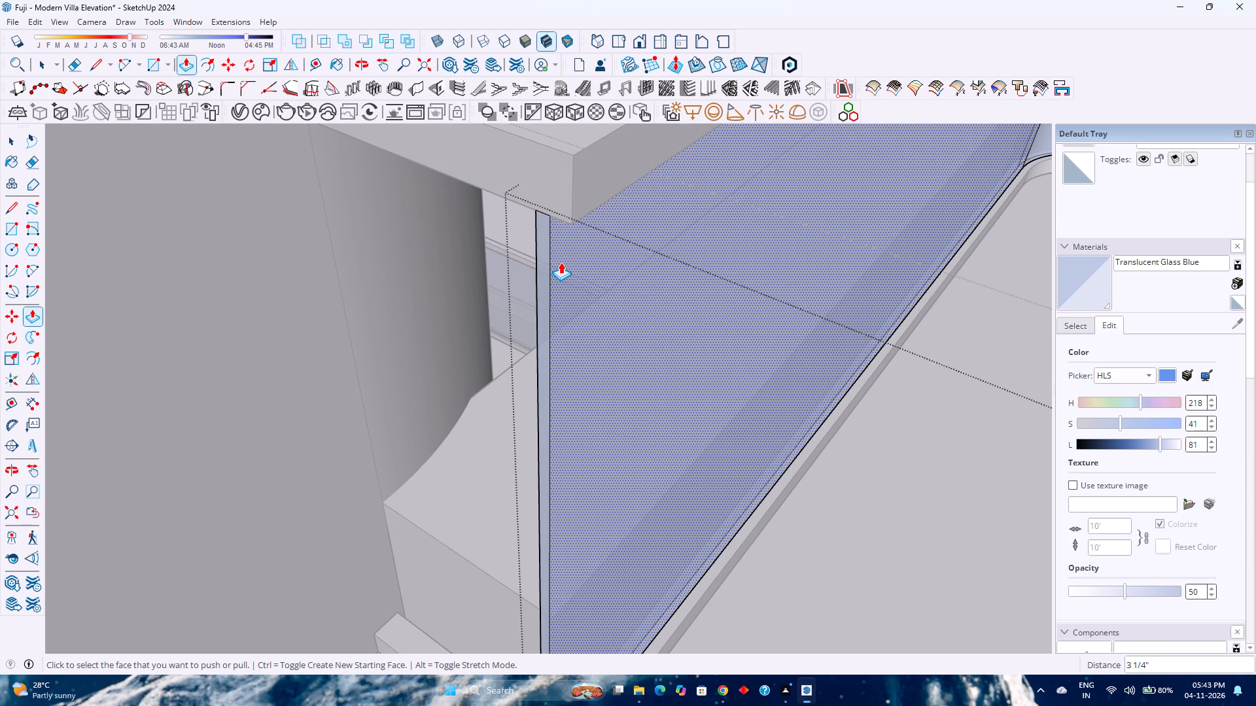
key("3")
key("BackSpace")
type("2.75")
key("Return")
key("space")
key("Escape")
Draw a 6 by 6 inch square on the upper roof at the railing's other open end, against the parapet edge.
scroll(531, 236, "down", 3)
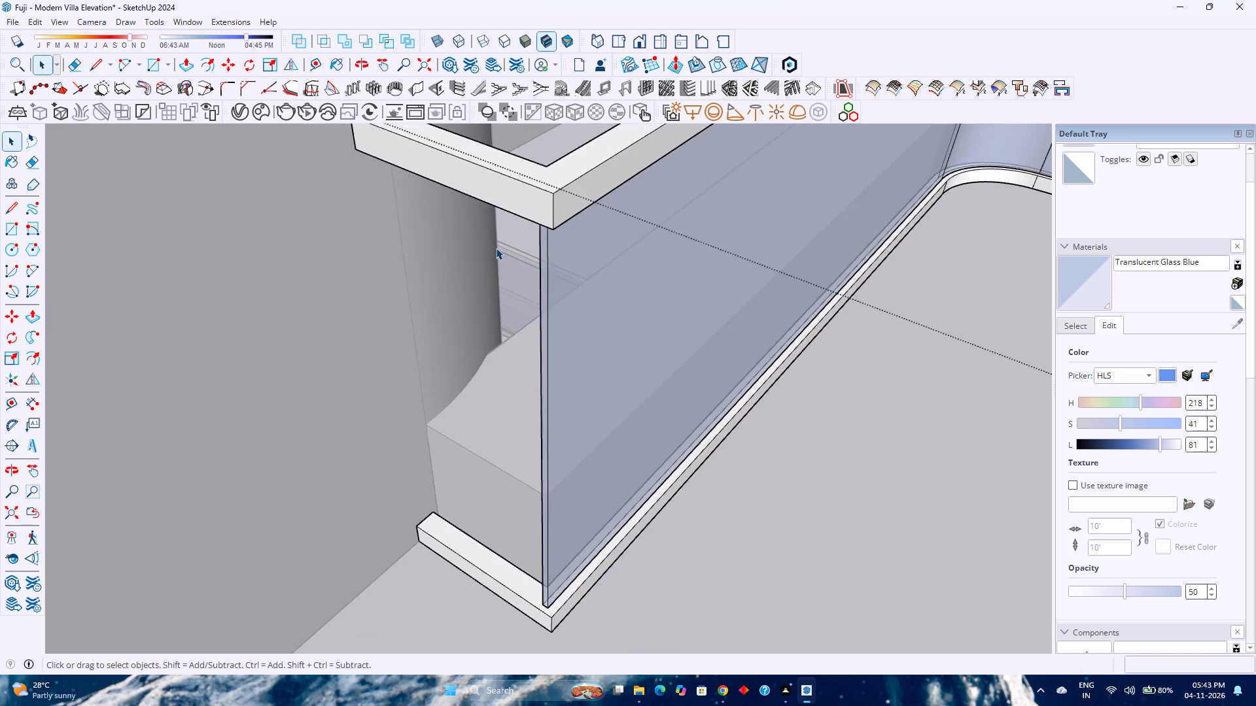
scroll(496, 248, "down", 3)
scroll(552, 350, "down", 3)
middle_click_drag(574, 386, 472, 389)
middle_click(460, 389)
middle_click(455, 389)
scroll(461, 380, "down", 11)
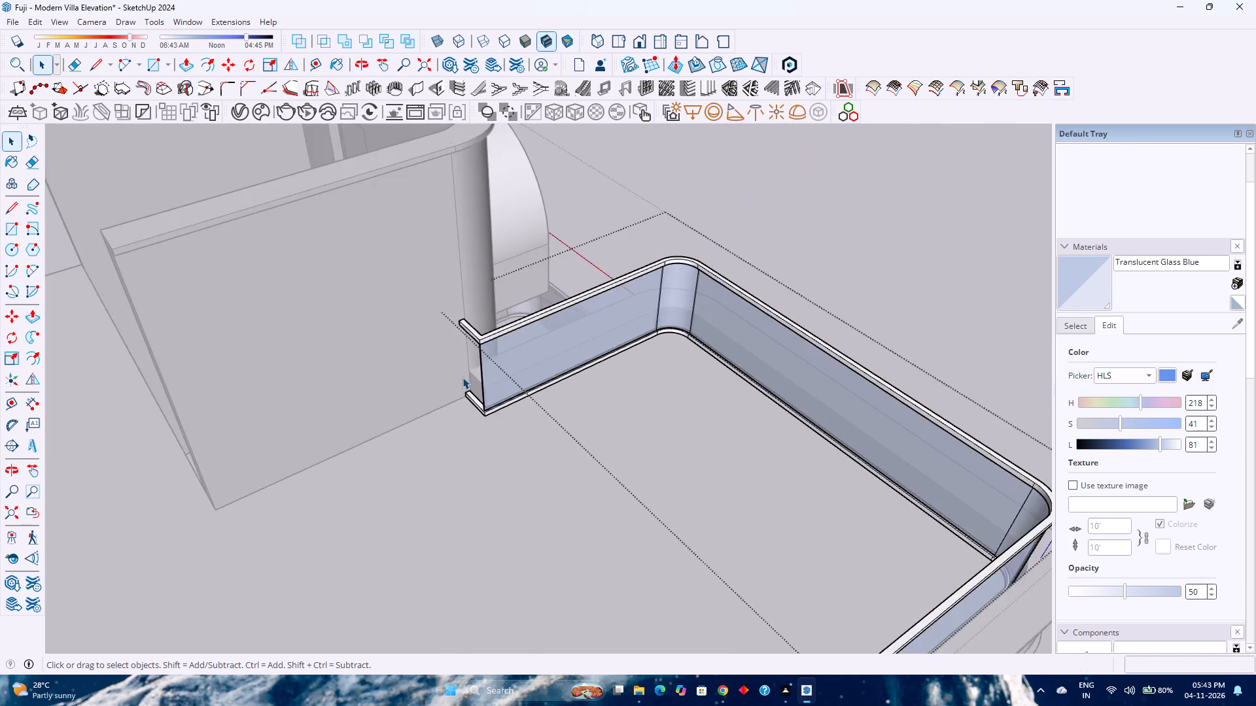
scroll(462, 377, "down", 3)
middle_click_drag(457, 404, 455, 366)
middle_click(456, 364)
scroll(465, 356, "down", 3)
left_click(826, 454)
scroll(659, 437, "up", 2)
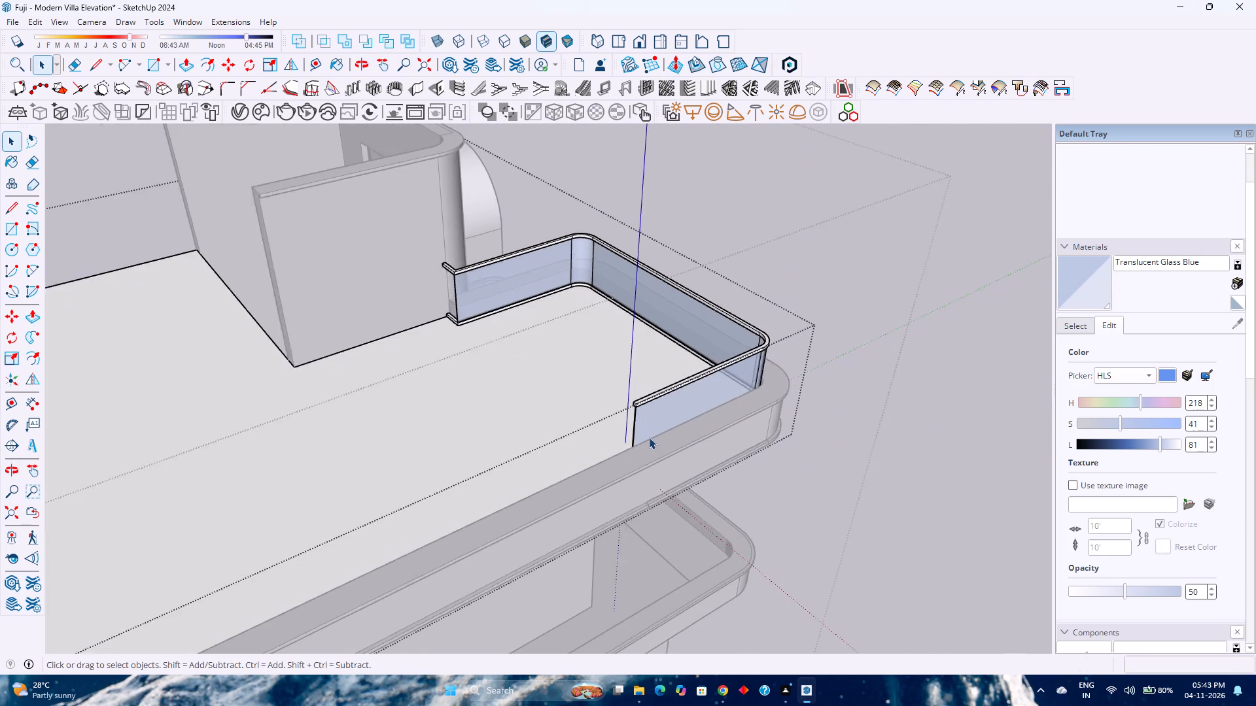
scroll(649, 437, "up", 1)
middle_click_drag(617, 436, 1016, 496)
scroll(637, 421, "up", 4)
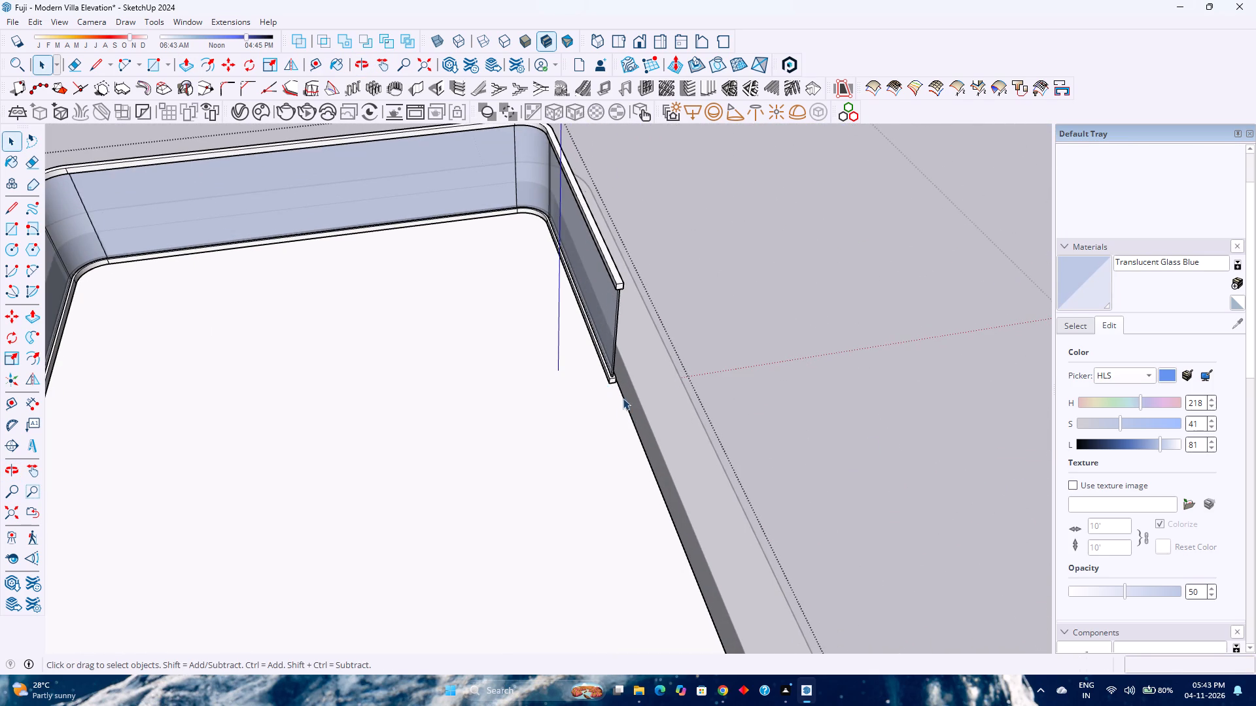
left_click(619, 398)
left_click(619, 398)
scroll(616, 395, "up", 12)
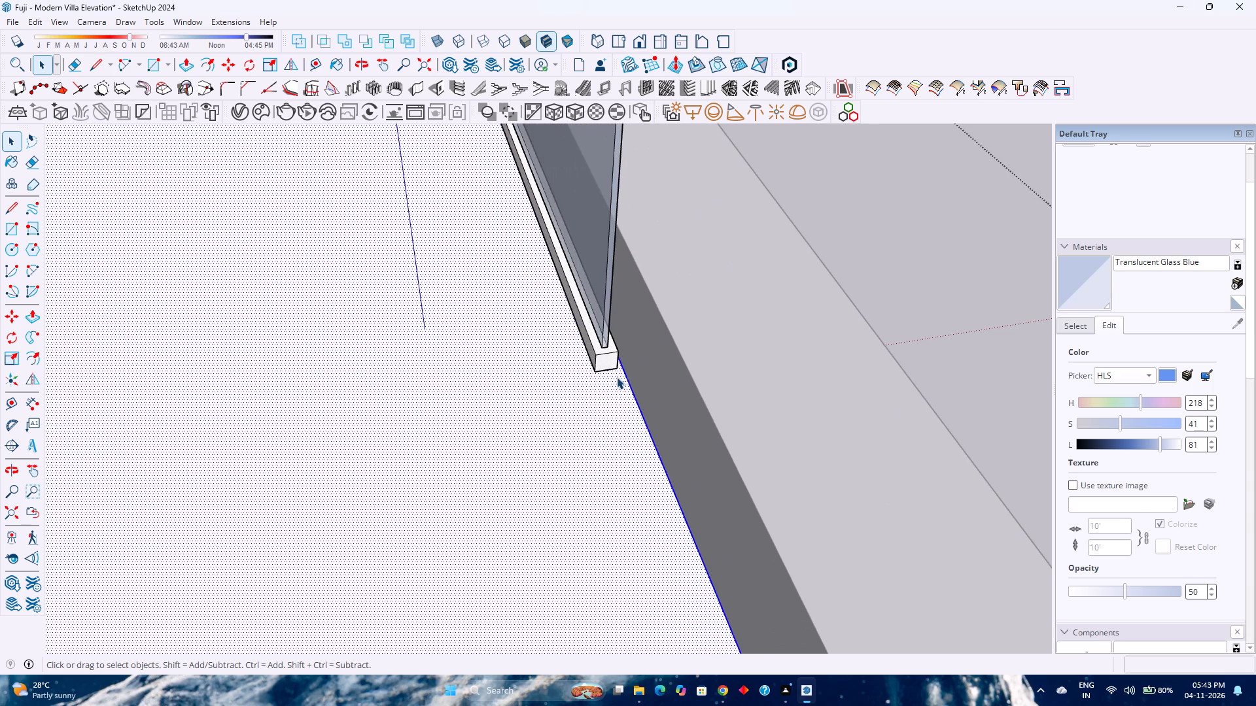
left_click(106, 65)
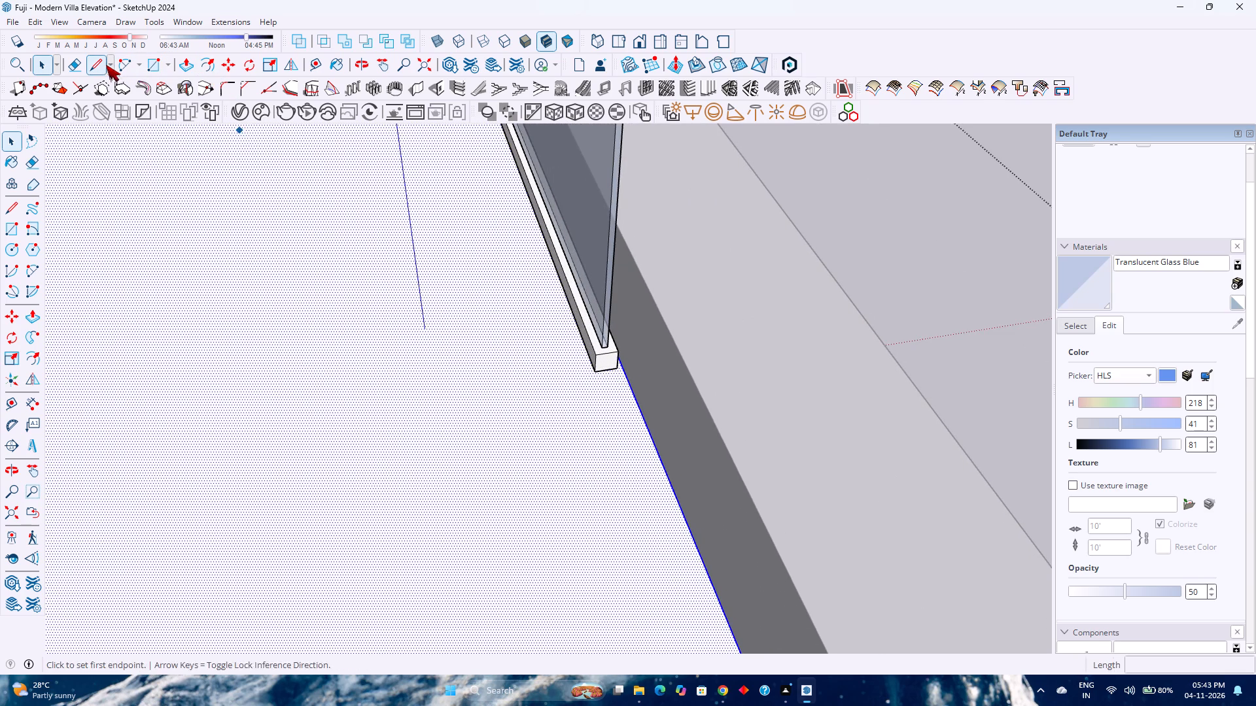
left_click(623, 368)
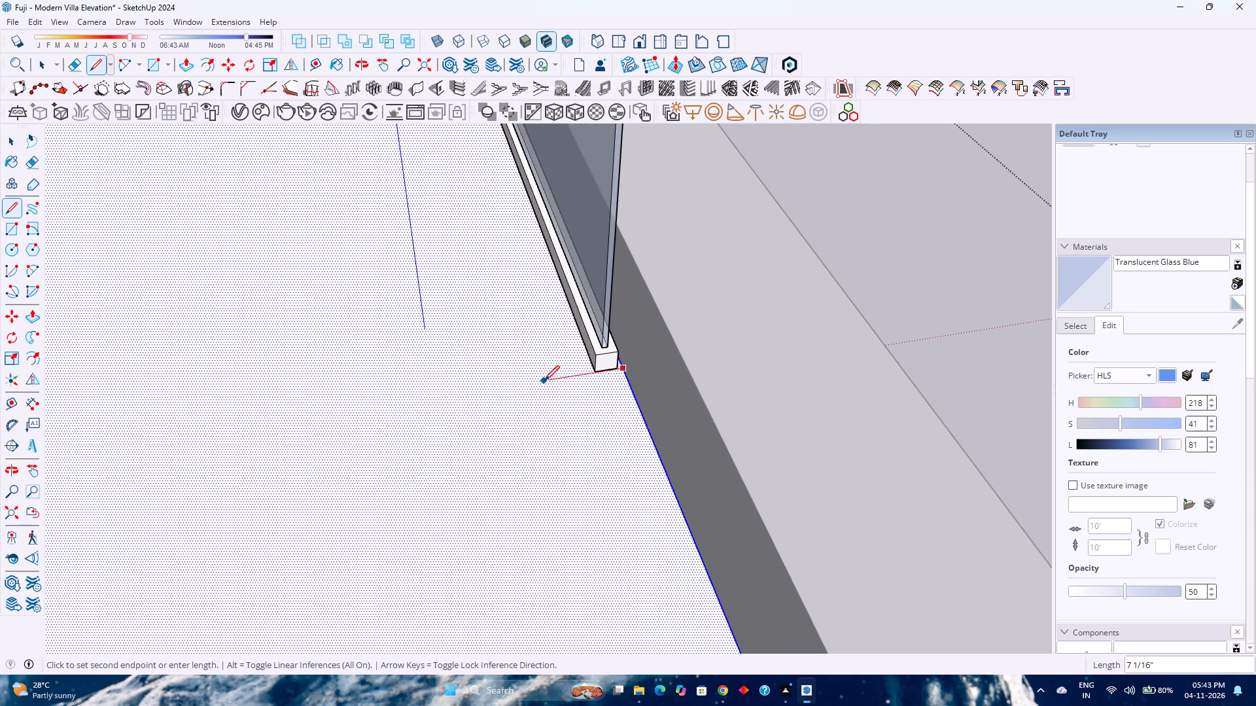
key("6")
key("Return")
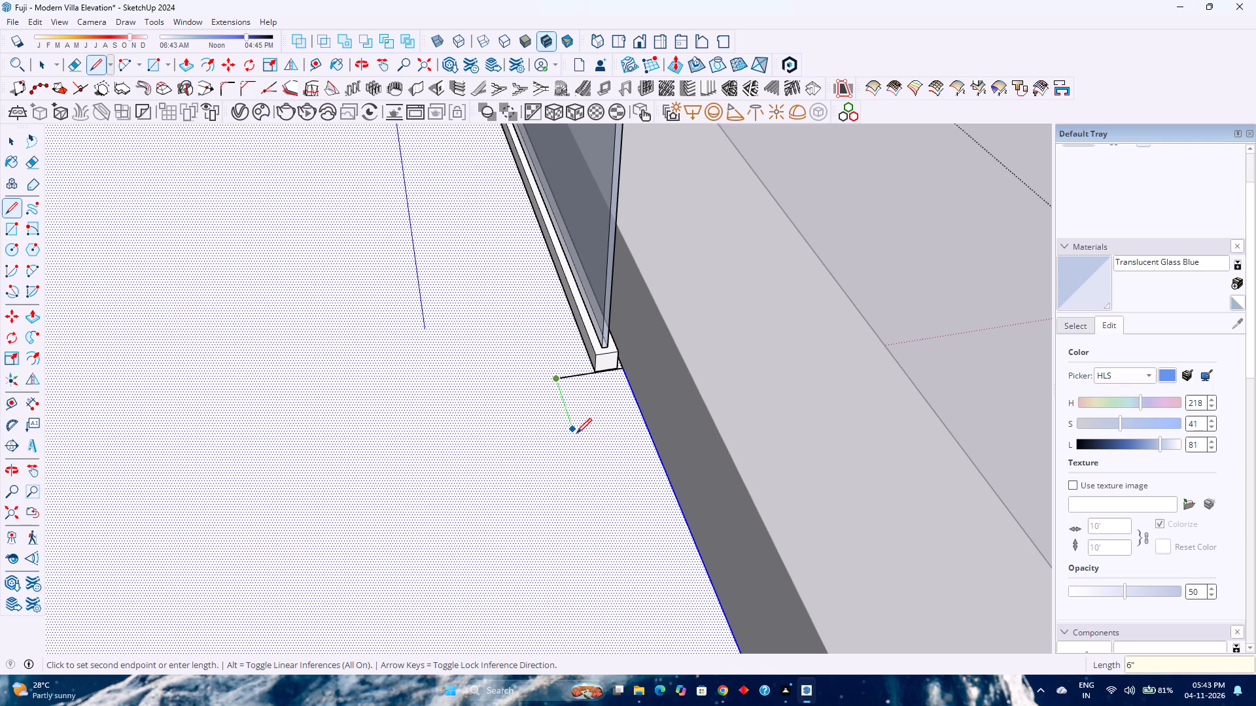
key("6")
key("Return")
left_click(638, 414)
Extrude the square up to the railing's top, about 3' 2" high, to form an end post.
key("p")
left_click(621, 409)
scroll(631, 352, "down", 6)
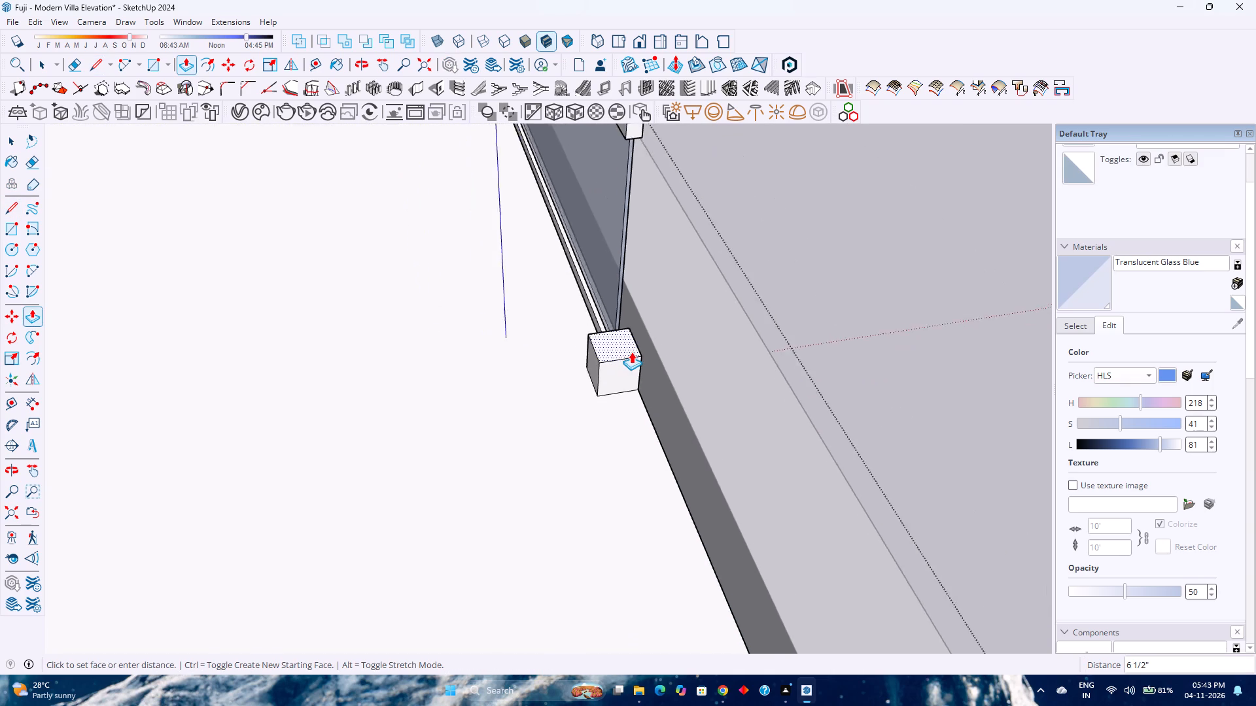
scroll(631, 352, "down", 5)
middle_click_drag(627, 235, 591, 286)
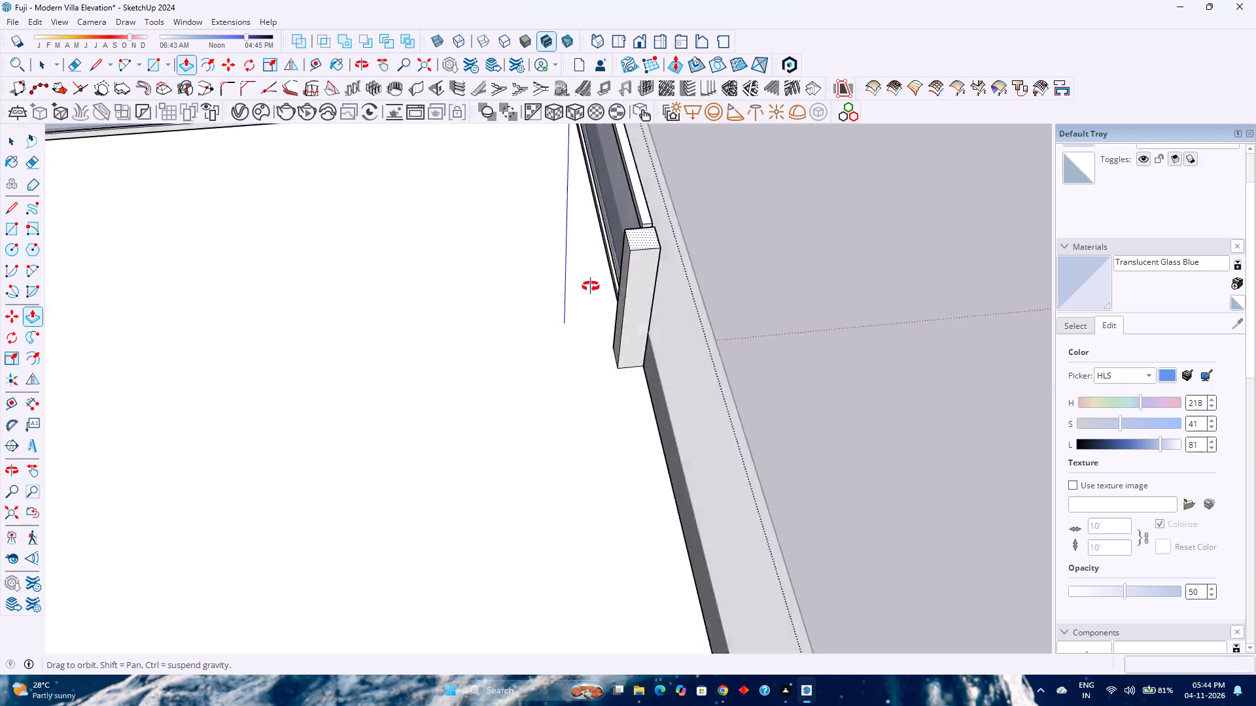
middle_click_drag(591, 286, 297, 395)
middle_click(297, 395)
middle_click_drag(748, 345, 535, 334)
middle_click(534, 334)
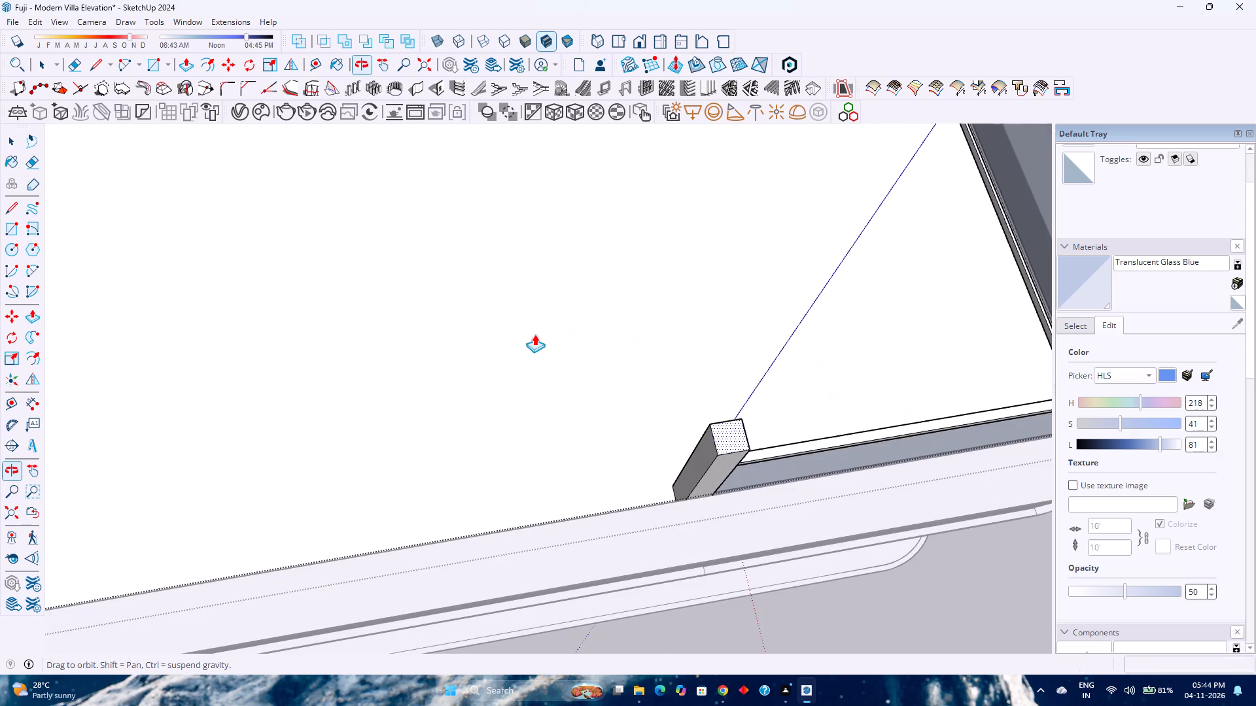
left_click(776, 457)
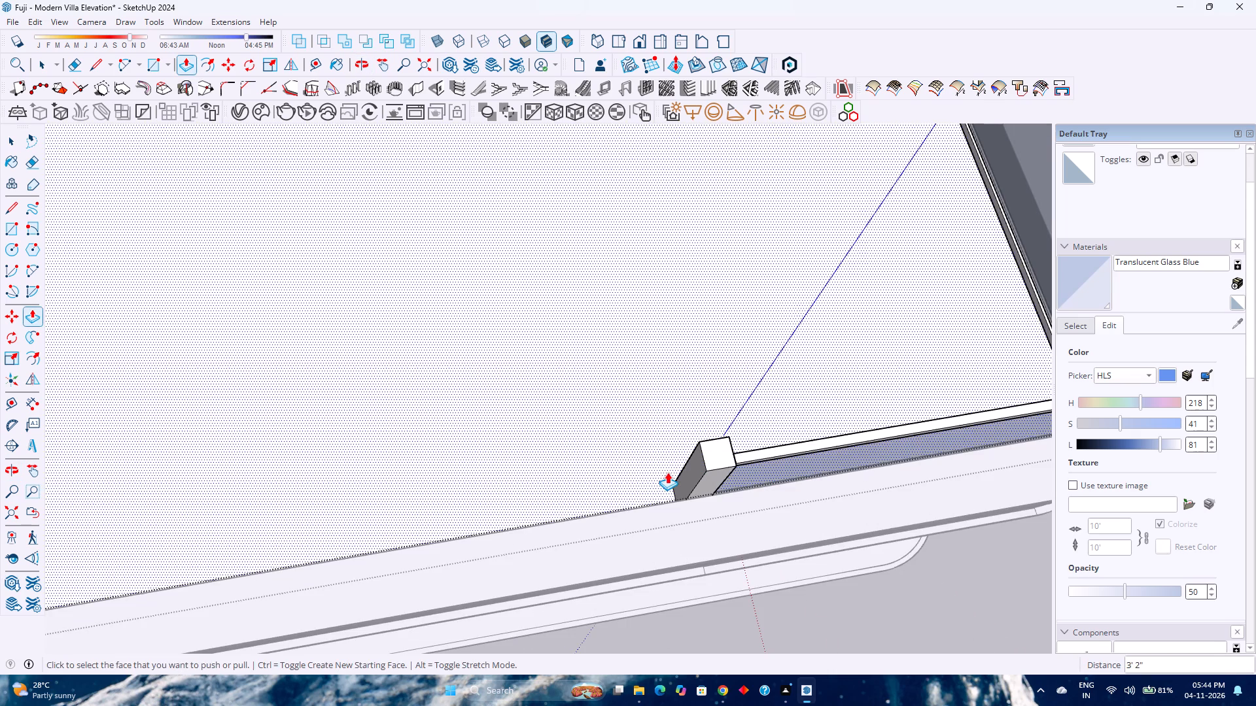
key("space")
key("Escape")
Examine the villa from above and from the front to check the upper roof's railing and end post.
scroll(667, 472, "down", 4)
middle_click_drag(682, 509, 590, 454)
middle_click_drag(580, 449, 572, 445)
middle_click_drag(572, 445, 555, 439)
scroll(550, 435, "down", 3)
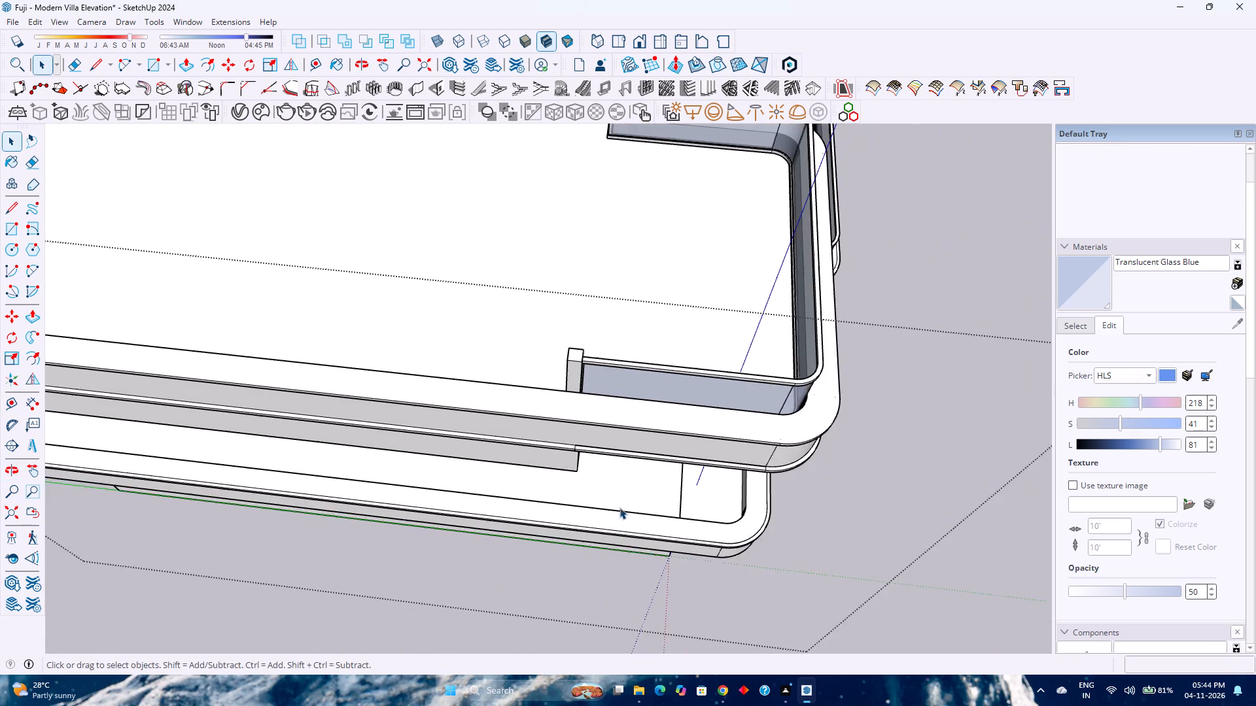
middle_click_drag(621, 508, 493, 453)
middle_click_drag(478, 450, 466, 448)
scroll(482, 448, "down", 3)
left_click(655, 578)
middle_click_drag(815, 536, 558, 473)
scroll(559, 470, "down", 3)
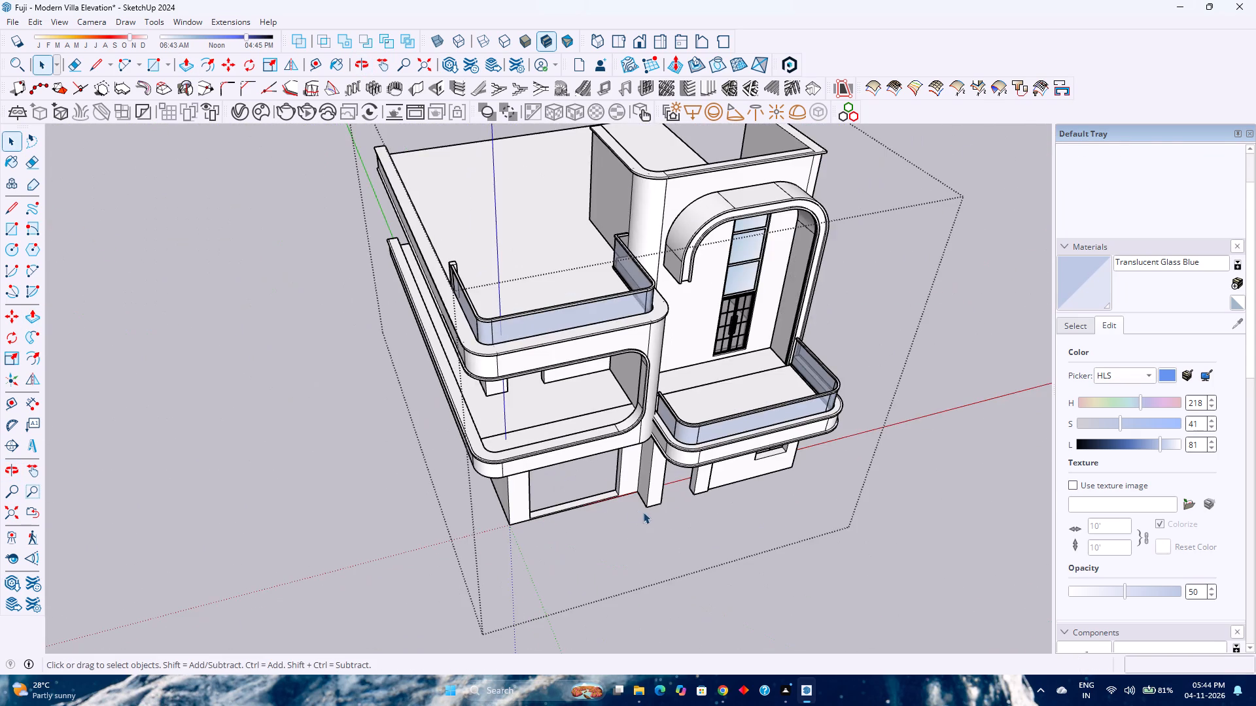
middle_click_drag(652, 512, 767, 588, "shift")
middle_click_drag(818, 586, 609, 504)
scroll(572, 479, "down", 3)
middle_click_drag(558, 522, 637, 423, "shift")
middle_click_drag(624, 475, 608, 528)
middle_click(597, 545, "shift")
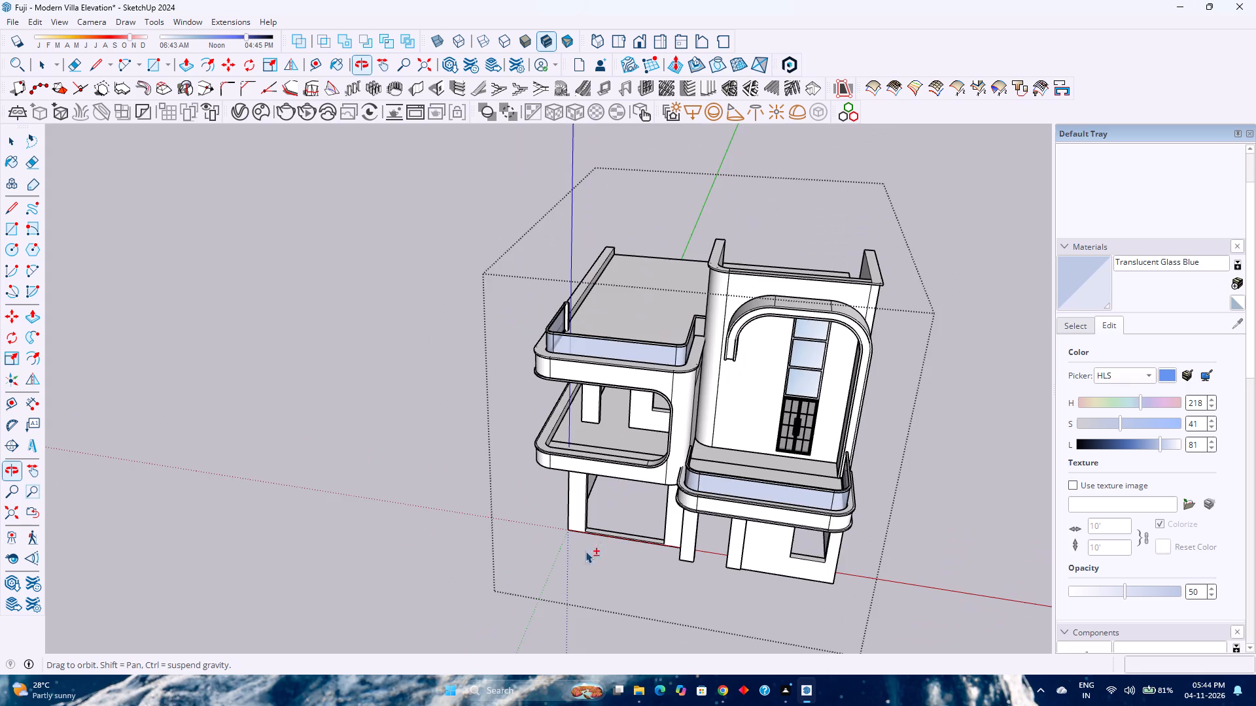
middle_click_drag(576, 548, 654, 390)
middle_click(660, 380)
Save the model.
left_click(962, 516)
key("ctrl+s")
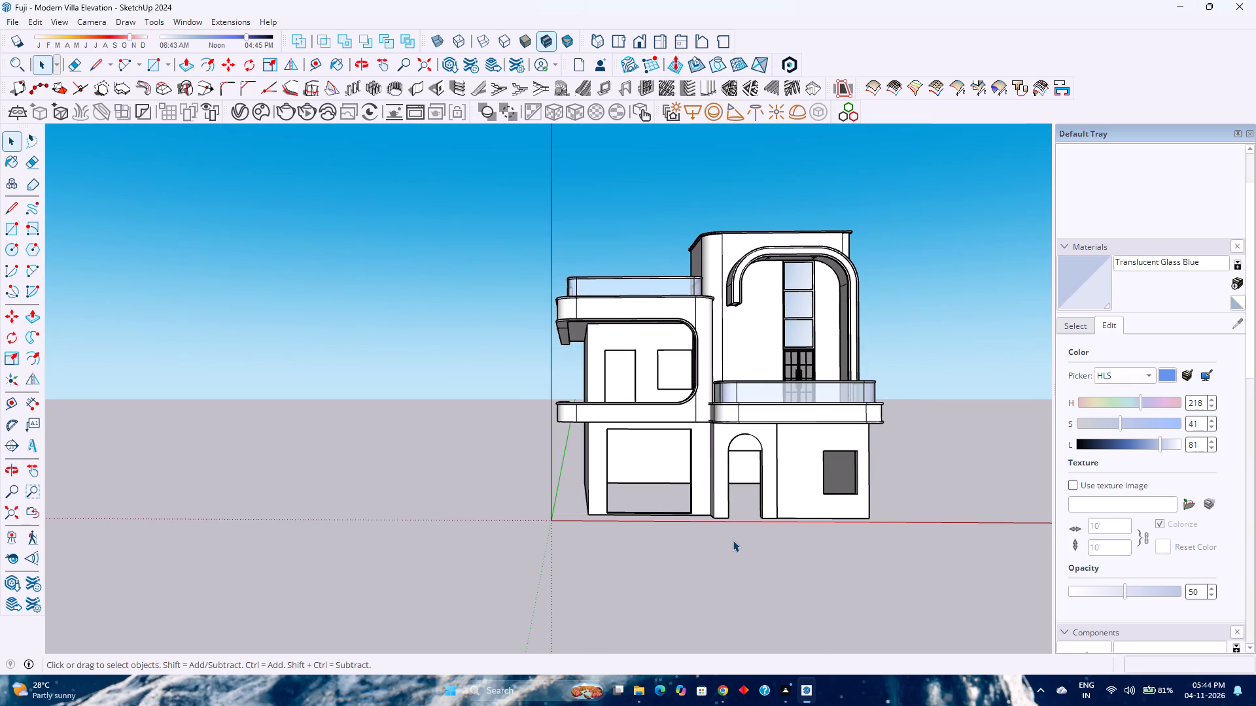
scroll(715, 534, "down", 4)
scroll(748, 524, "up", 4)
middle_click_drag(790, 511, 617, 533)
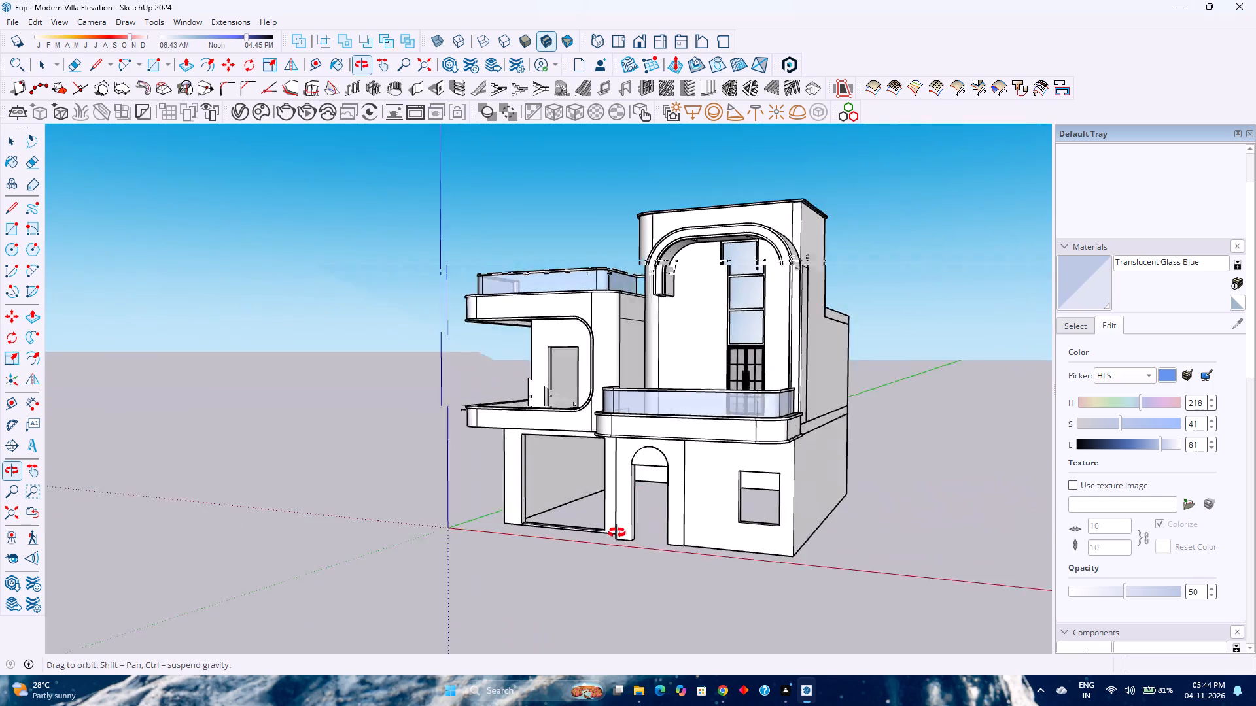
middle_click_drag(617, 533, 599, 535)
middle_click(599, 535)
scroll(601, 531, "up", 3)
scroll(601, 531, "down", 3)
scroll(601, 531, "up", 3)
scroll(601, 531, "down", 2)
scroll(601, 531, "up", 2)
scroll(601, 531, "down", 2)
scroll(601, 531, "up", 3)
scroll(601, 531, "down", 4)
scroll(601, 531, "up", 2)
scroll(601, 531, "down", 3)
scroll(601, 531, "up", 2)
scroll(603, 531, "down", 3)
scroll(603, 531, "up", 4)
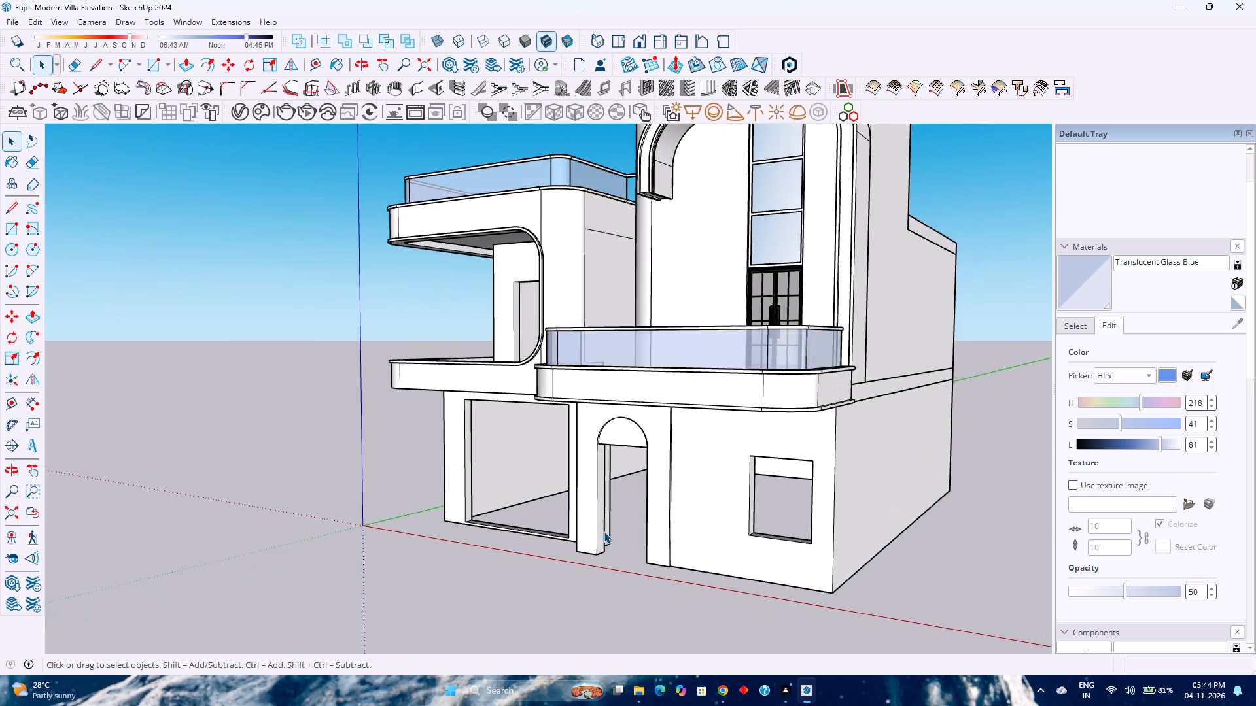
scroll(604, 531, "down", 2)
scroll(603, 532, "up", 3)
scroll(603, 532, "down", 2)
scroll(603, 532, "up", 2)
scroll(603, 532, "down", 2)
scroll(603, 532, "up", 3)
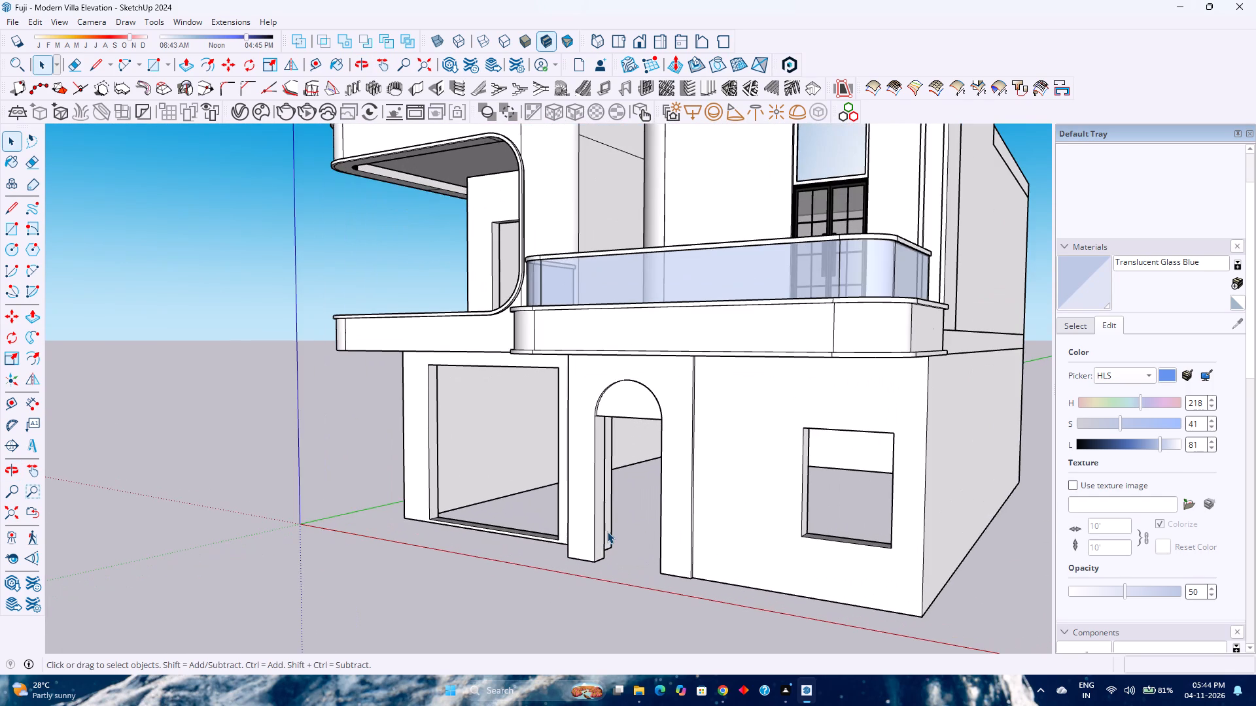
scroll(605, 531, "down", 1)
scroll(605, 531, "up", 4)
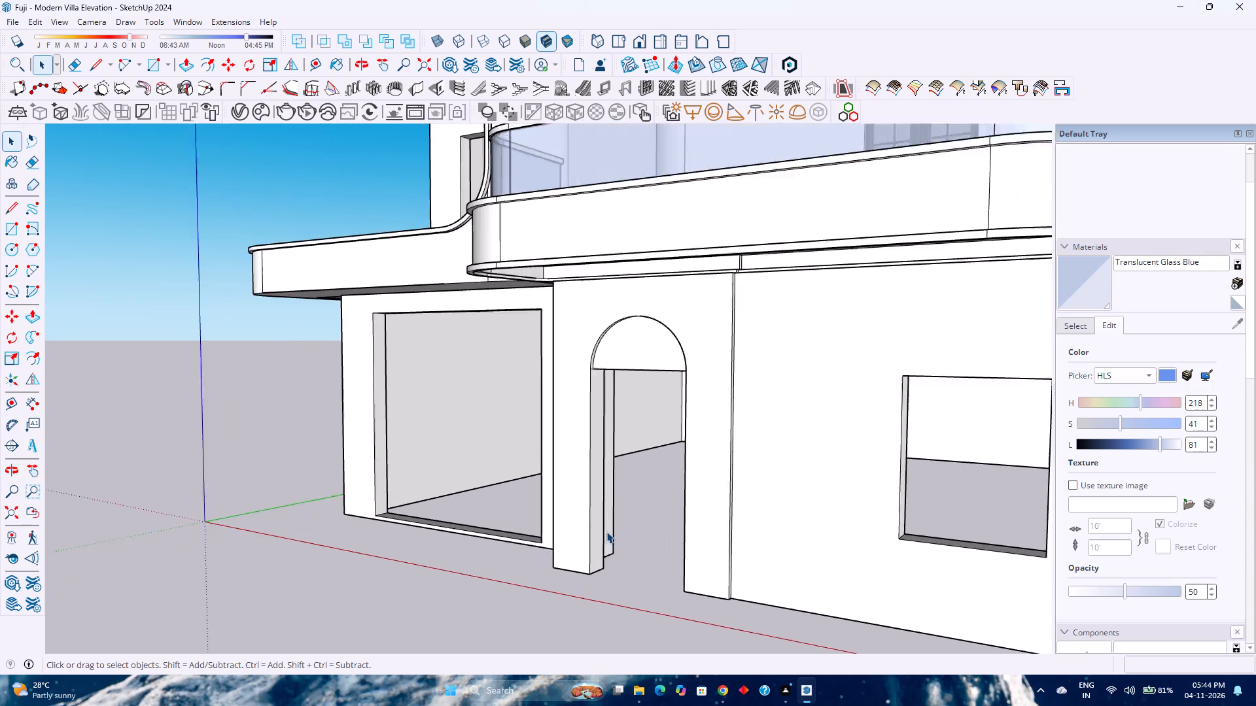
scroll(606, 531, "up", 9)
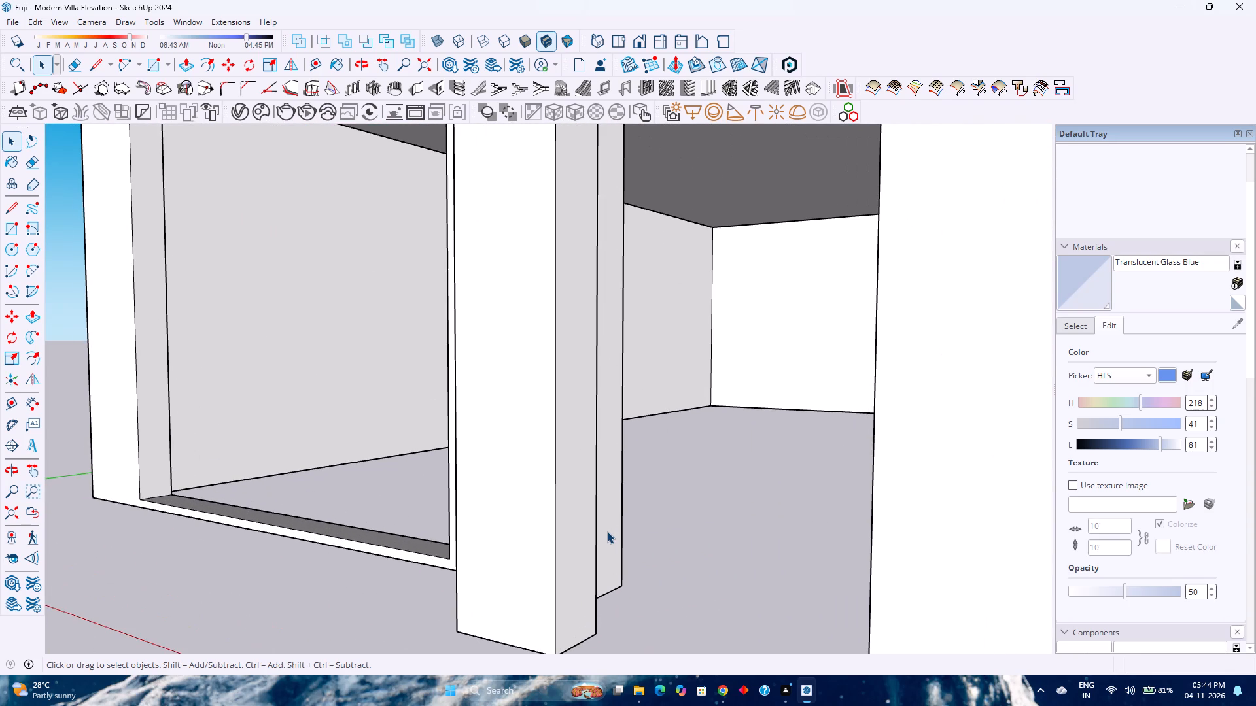
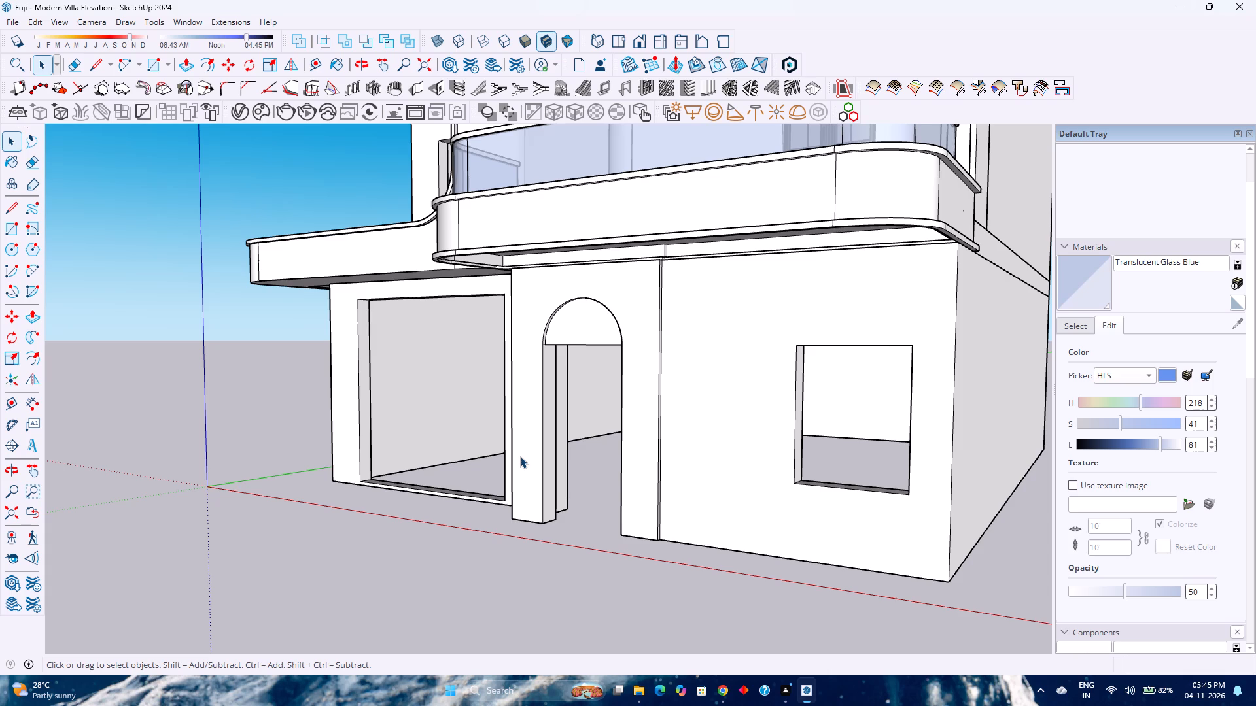
Examine the villa's front elevation from low, angled and straight-on views, including the ground floor openings and balconies.
scroll(483, 423, "down", 3)
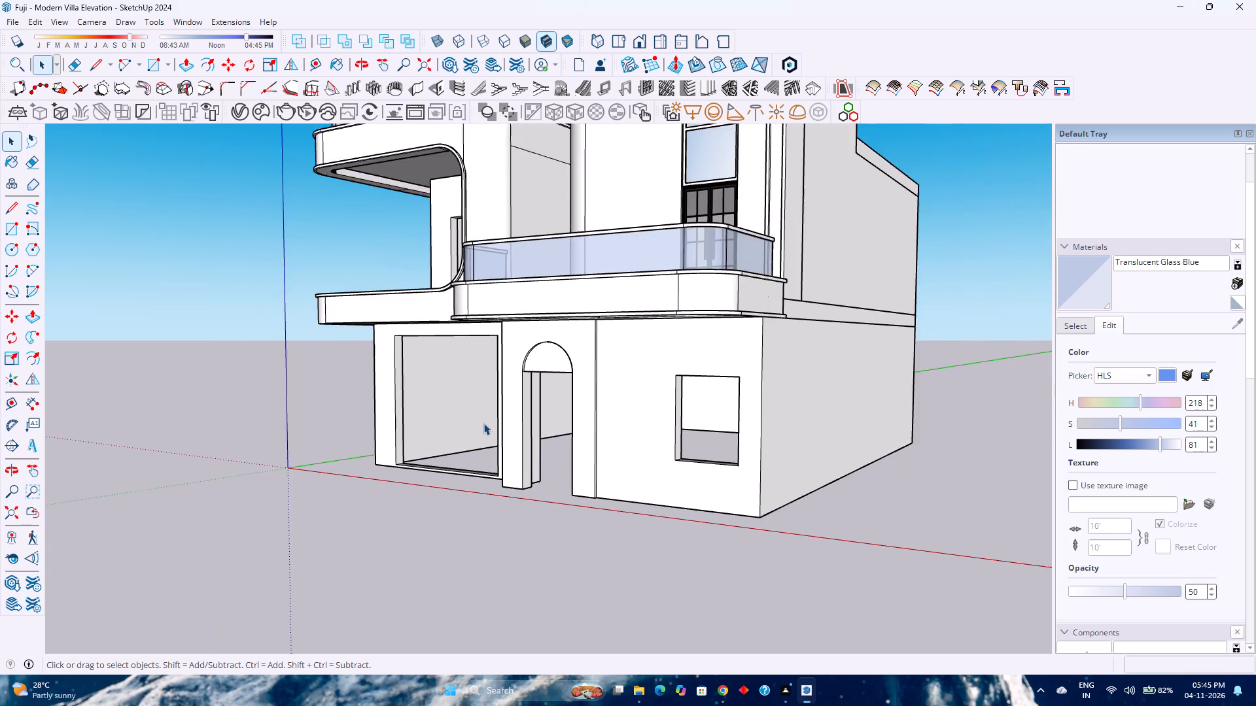
scroll(484, 423, "down", 6)
scroll(518, 288, "up", 6)
middle_click_drag(496, 373, 510, 288)
middle_click(510, 288)
scroll(587, 398, "up", 2)
scroll(587, 397, "down", 2)
scroll(586, 394, "up", 1)
scroll(586, 394, "down", 3)
scroll(570, 378, "up", 1)
scroll(569, 377, "down", 3)
scroll(567, 377, "up", 3)
scroll(567, 375, "down", 4)
scroll(567, 375, "up", 3)
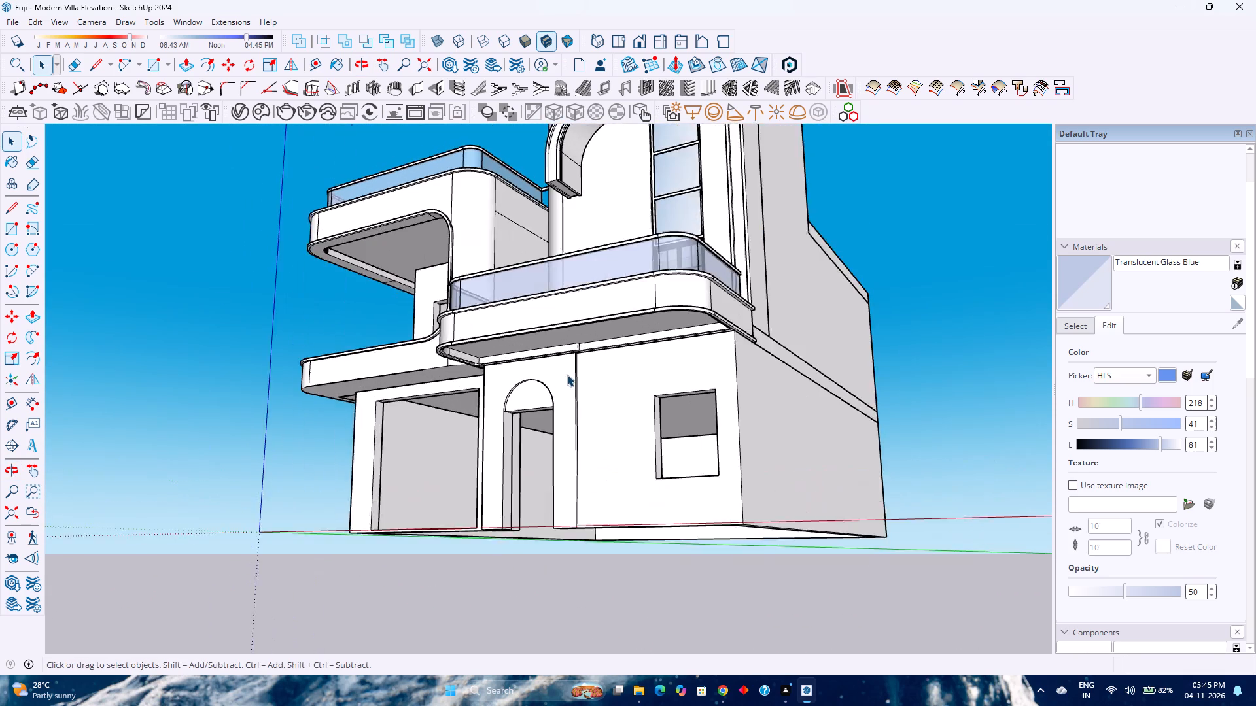
scroll(567, 375, "up", 2)
scroll(567, 375, "down", 4)
scroll(567, 375, "up", 4)
scroll(567, 375, "down", 4)
scroll(565, 373, "up", 2)
scroll(563, 369, "down", 3)
scroll(563, 369, "up", 2)
scroll(561, 367, "down", 4)
scroll(561, 367, "up", 4)
scroll(560, 367, "down", 4)
scroll(559, 367, "up", 3)
scroll(559, 367, "down", 2)
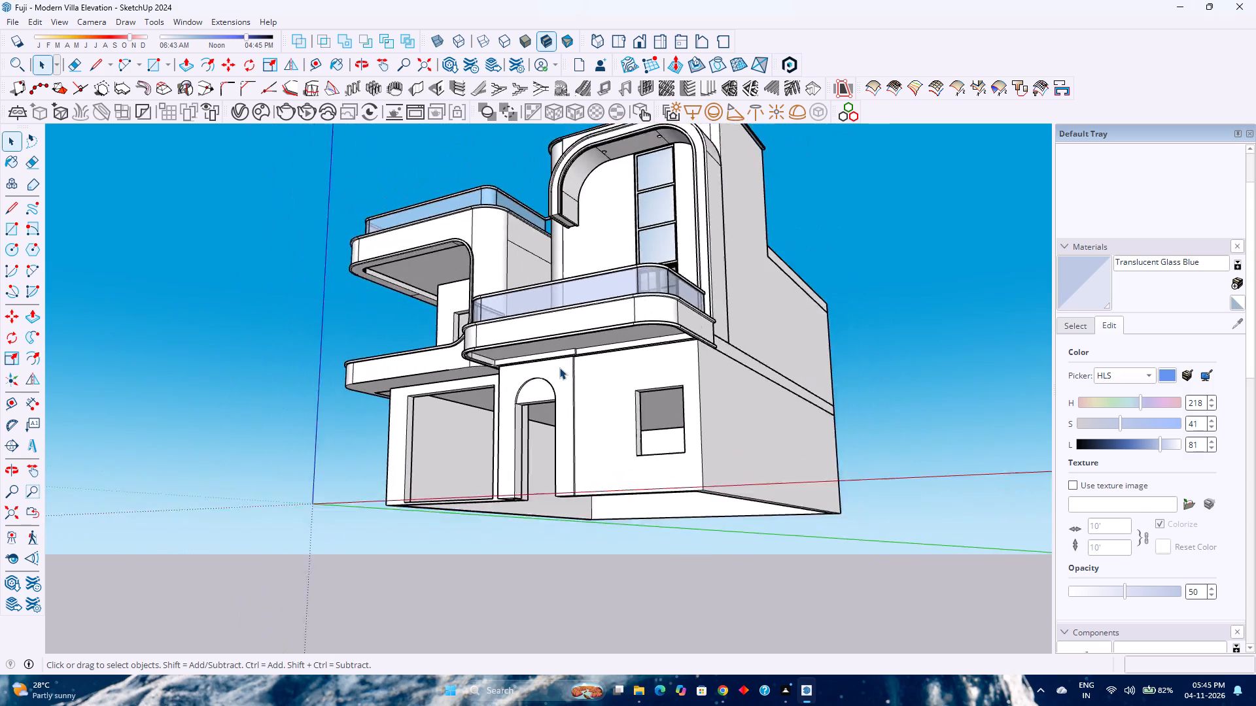
scroll(559, 367, "down", 1)
scroll(559, 367, "up", 3)
scroll(559, 367, "down", 4)
scroll(559, 367, "up", 3)
scroll(557, 367, "down", 3)
scroll(557, 367, "up", 1)
middle_click_drag(557, 367, 676, 428)
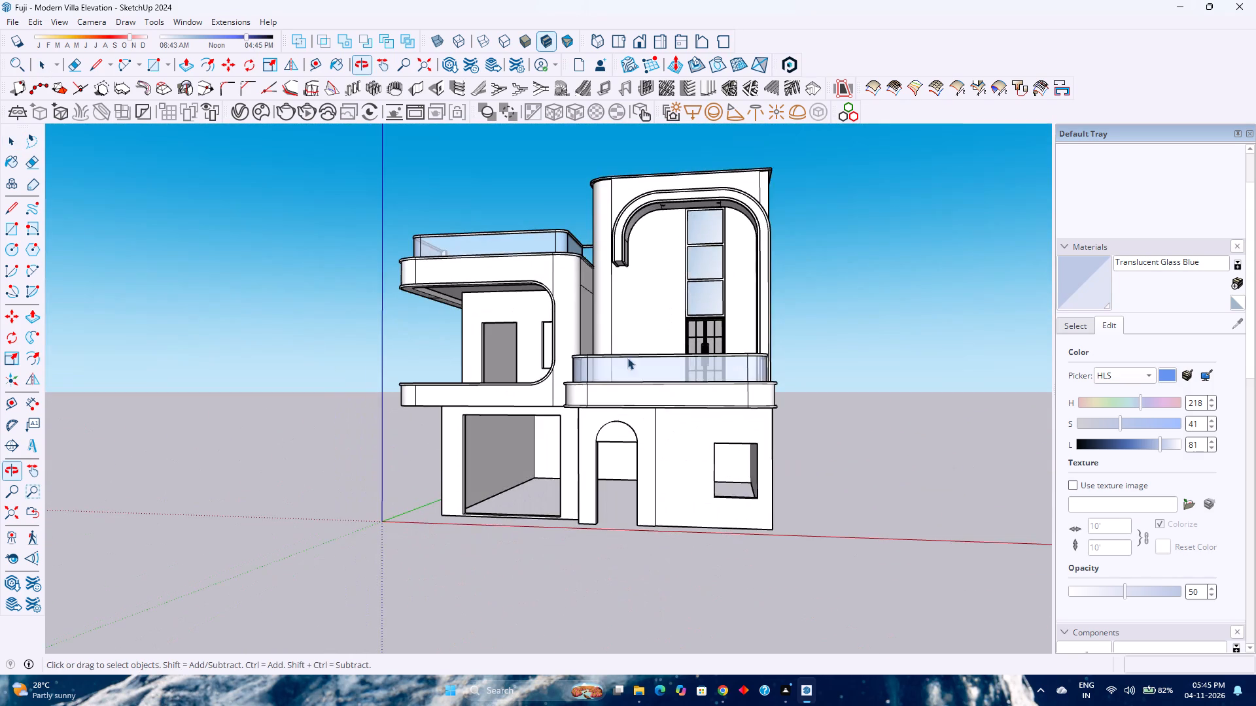
middle_click(475, 357)
scroll(475, 360, "down", 3)
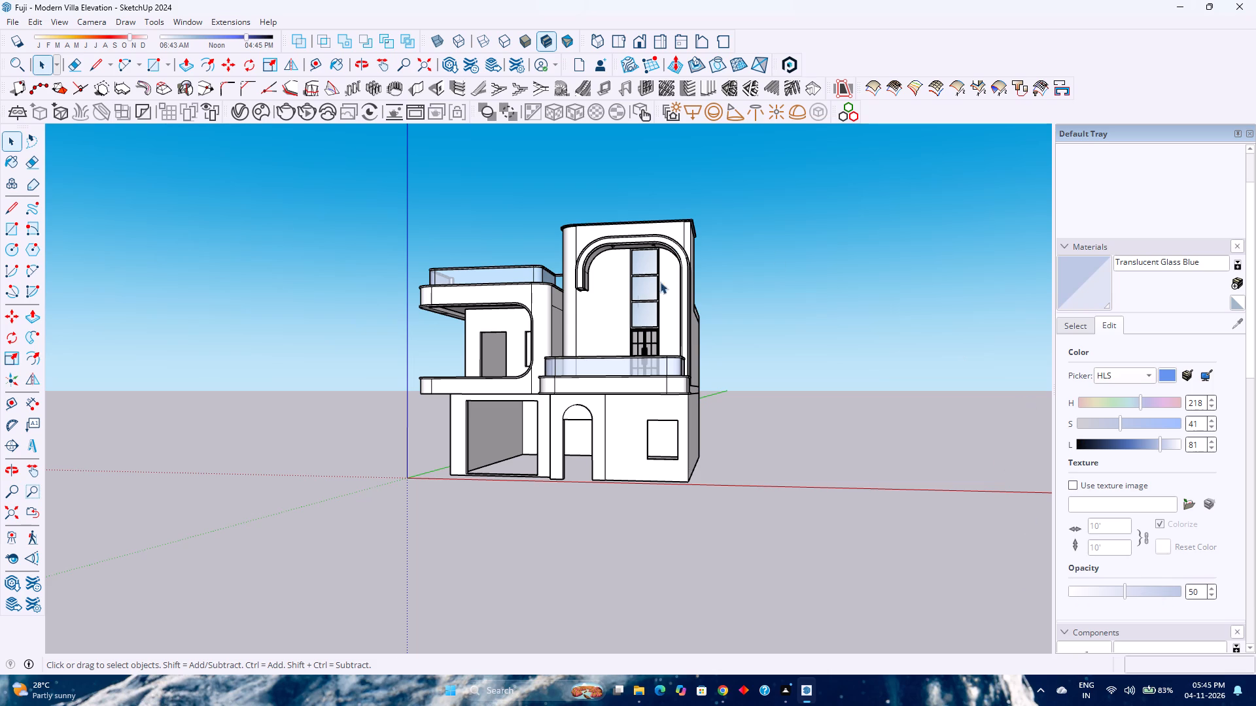
Examine the villa from above and from both sides to review the balconies, glass railings and side walls.
scroll(575, 301, "up", 3)
middle_click_drag(568, 302, 969, 528)
middle_click(969, 528)
scroll(694, 453, "up", 2)
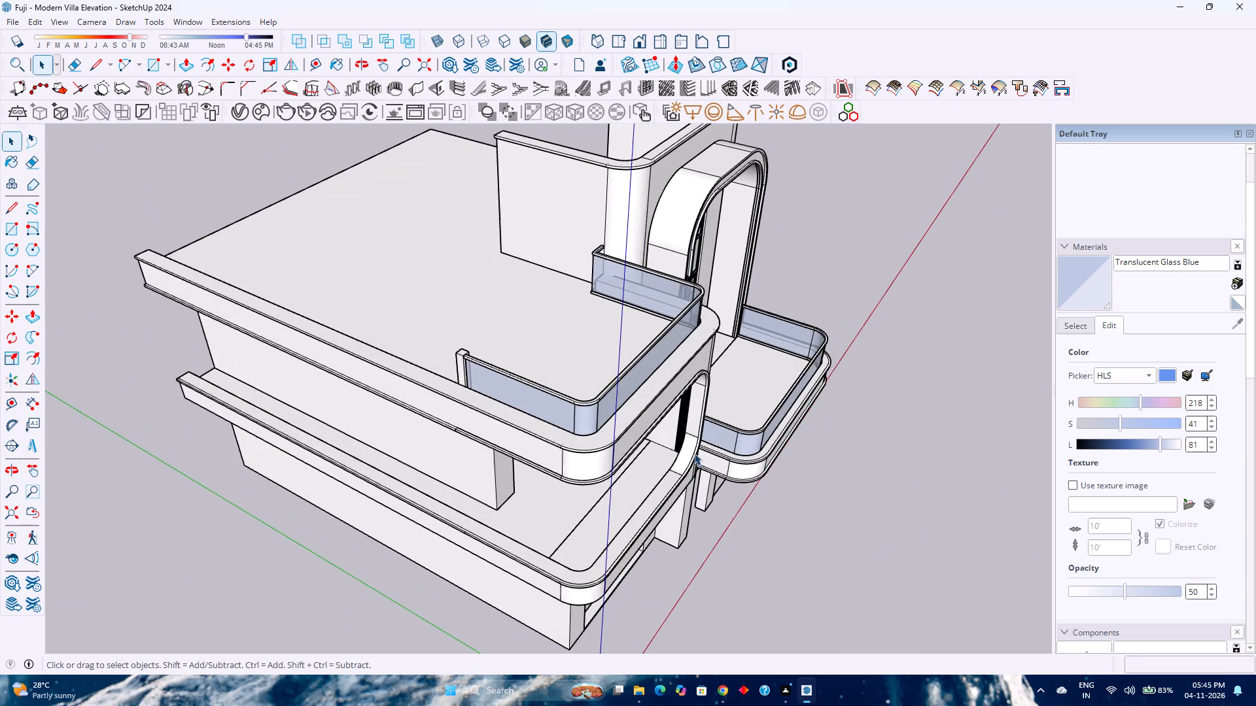
scroll(694, 453, "up", 3)
middle_click_drag(653, 452, 780, 411)
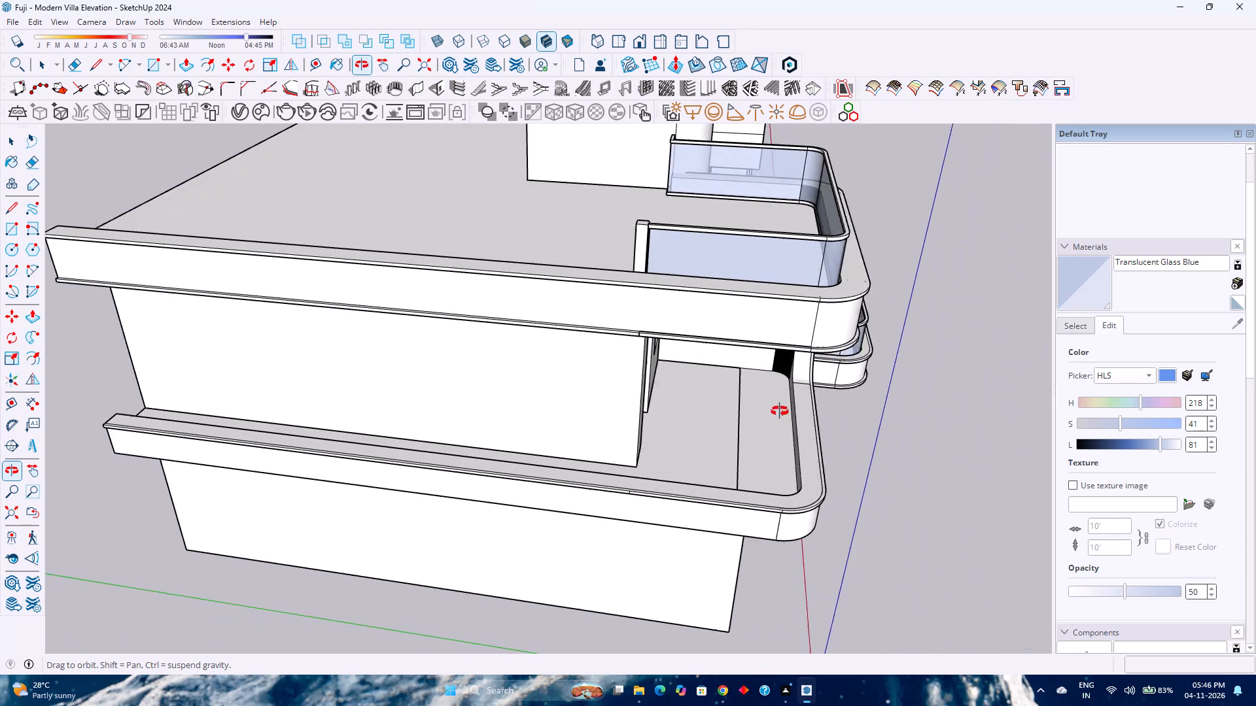
middle_click_drag(780, 411, 863, 371)
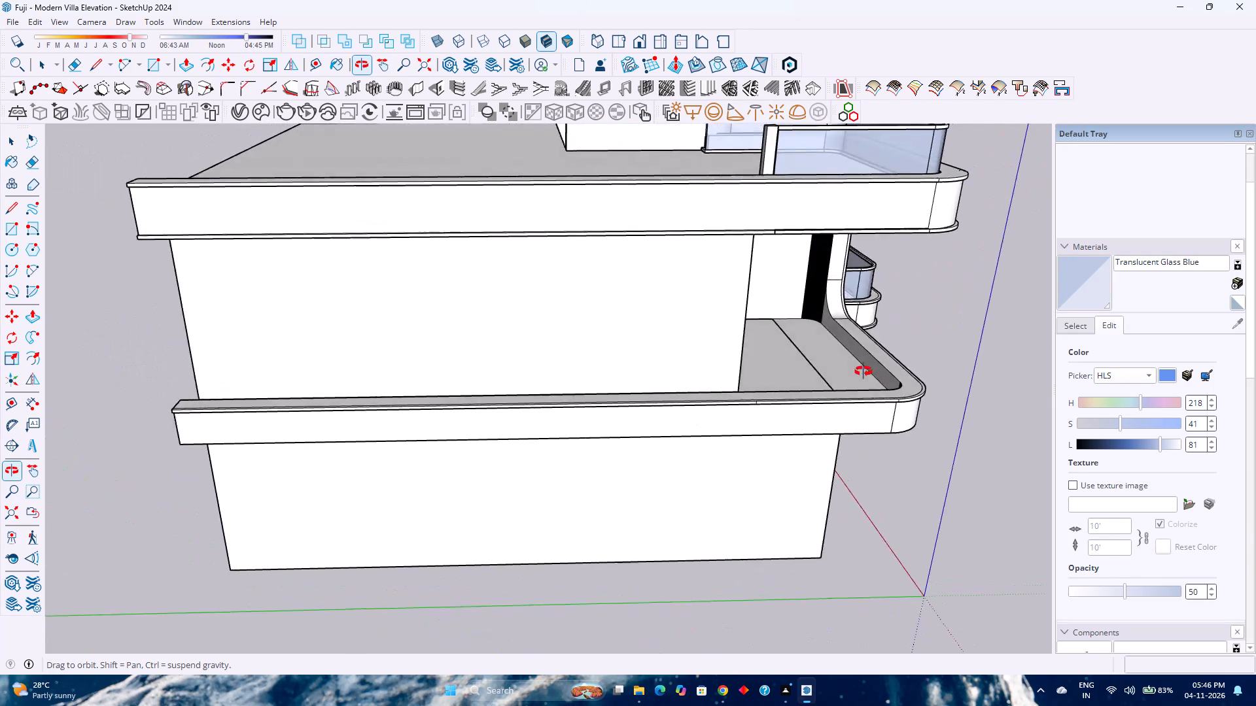
middle_click_drag(863, 371, 601, 405)
middle_click(602, 405)
middle_click(602, 405)
scroll(602, 405, "down", 1)
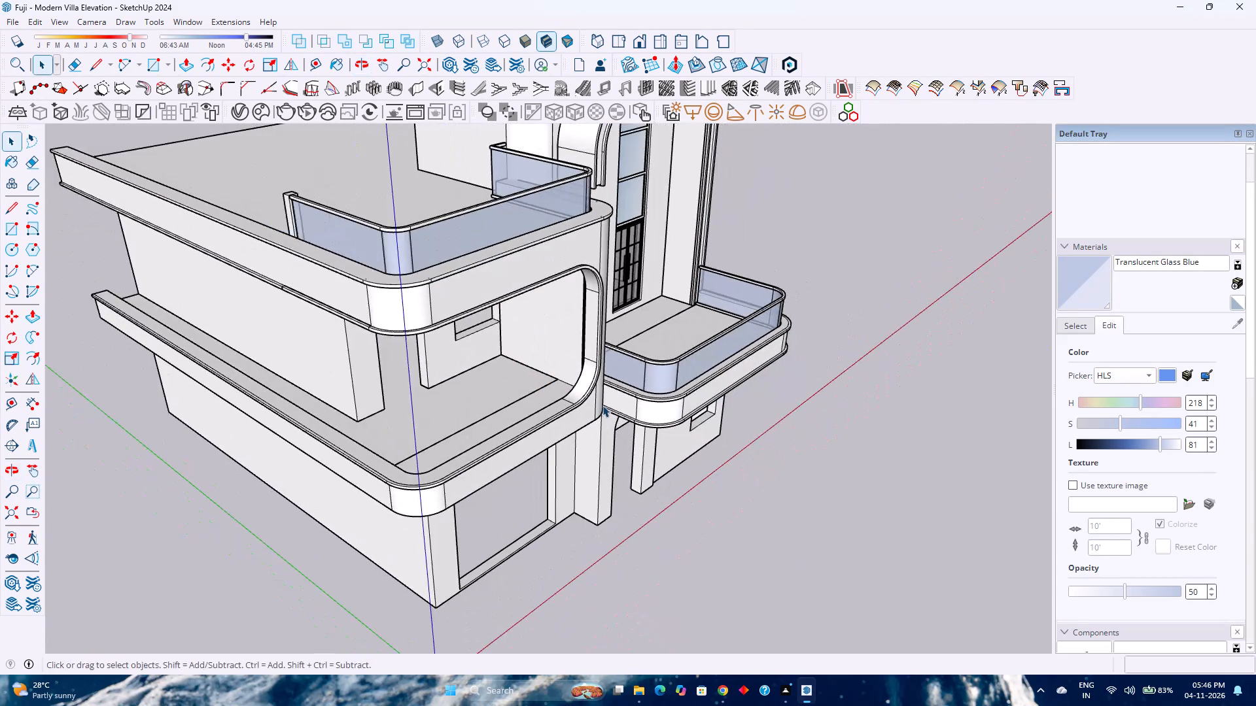
middle_click_drag(602, 405, 264, 477)
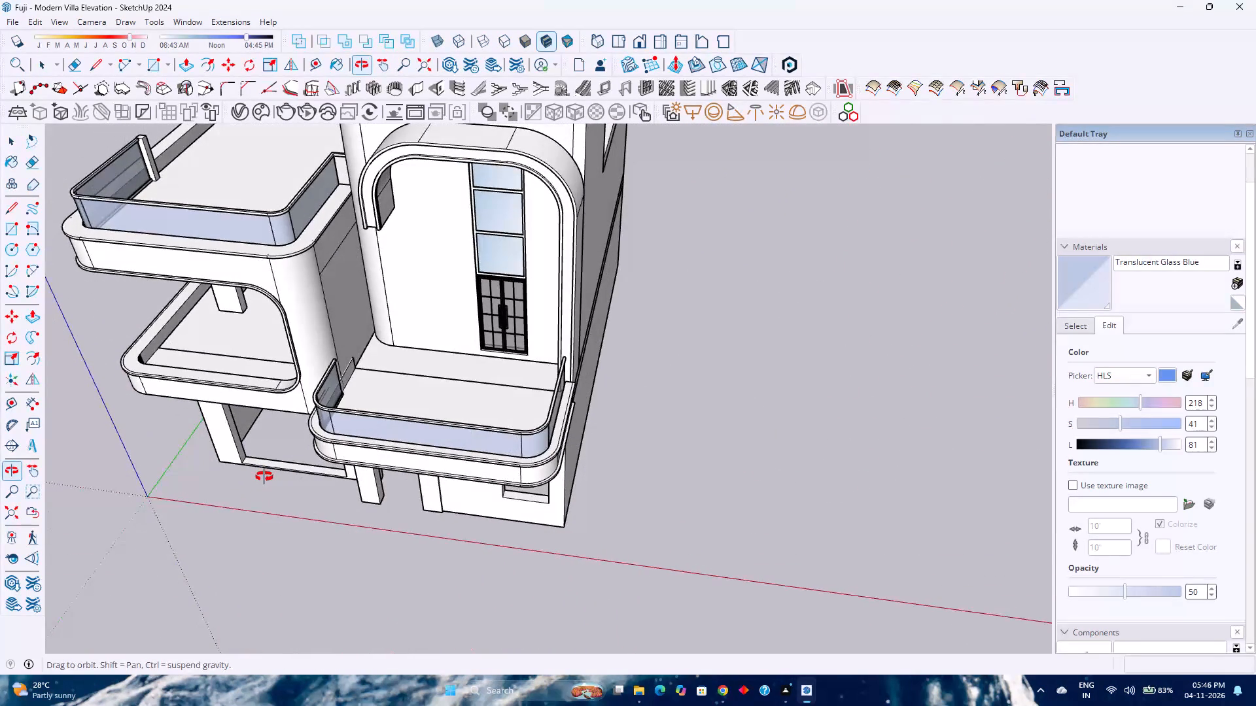
middle_click_drag(264, 477, 574, 479)
middle_click(574, 479)
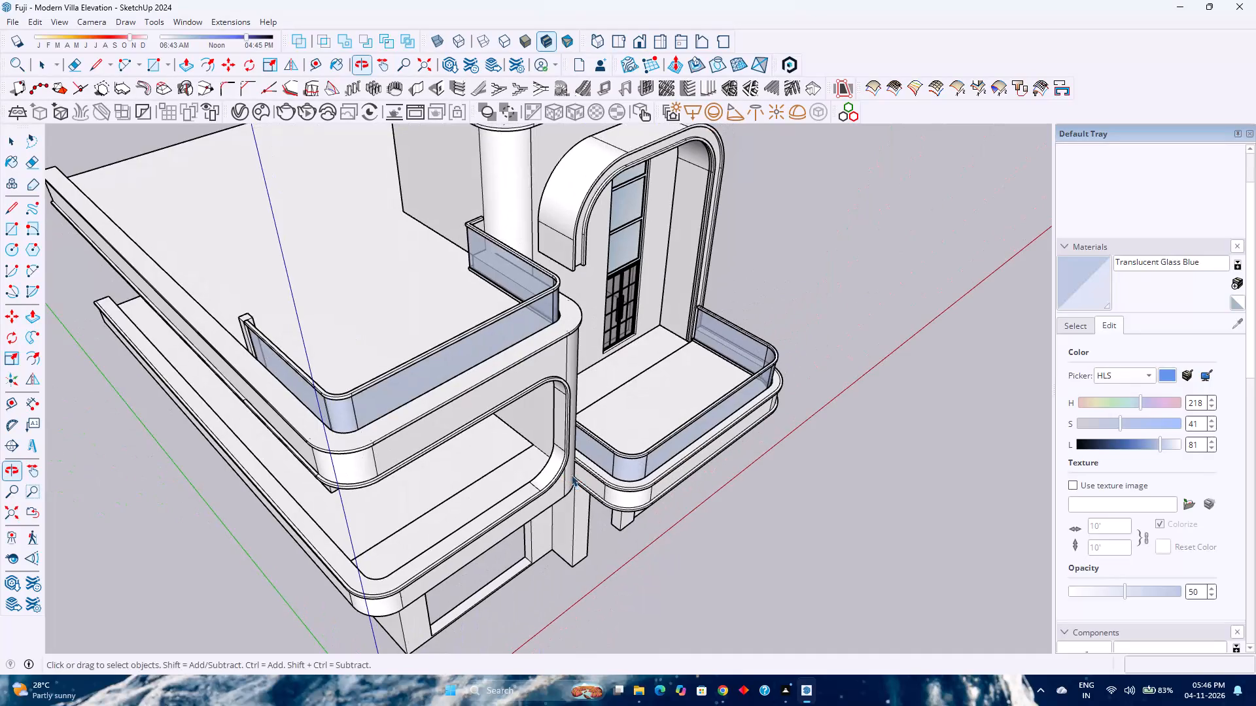
scroll(571, 475, "down", 2)
middle_click_drag(635, 486, 490, 362)
middle_click(490, 362)
scroll(559, 331, "down", 3)
middle_click_drag(623, 431, 191, 343)
middle_click(191, 343)
scroll(436, 457, "up", 2)
middle_click_drag(503, 434, 545, 529)
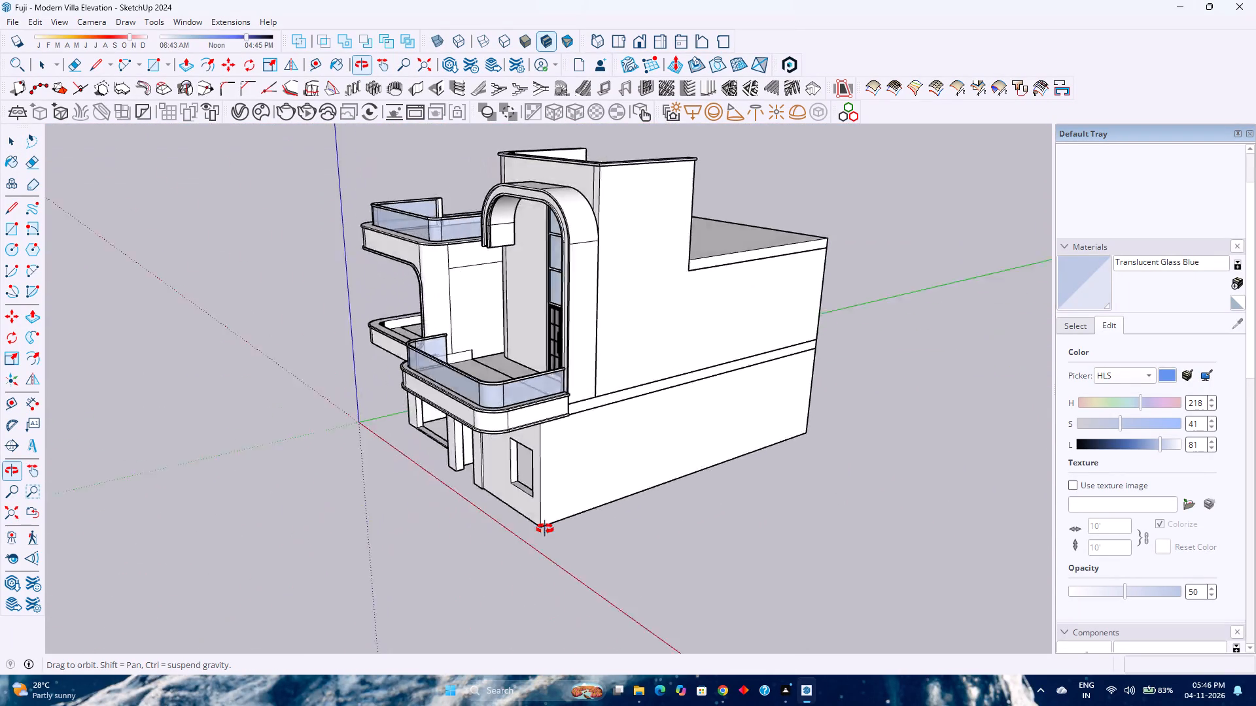
middle_click_drag(545, 529, 813, 537)
middle_click(813, 537)
scroll(611, 418, "up", 3)
middle_click_drag(553, 415, 618, 453)
middle_click(618, 453)
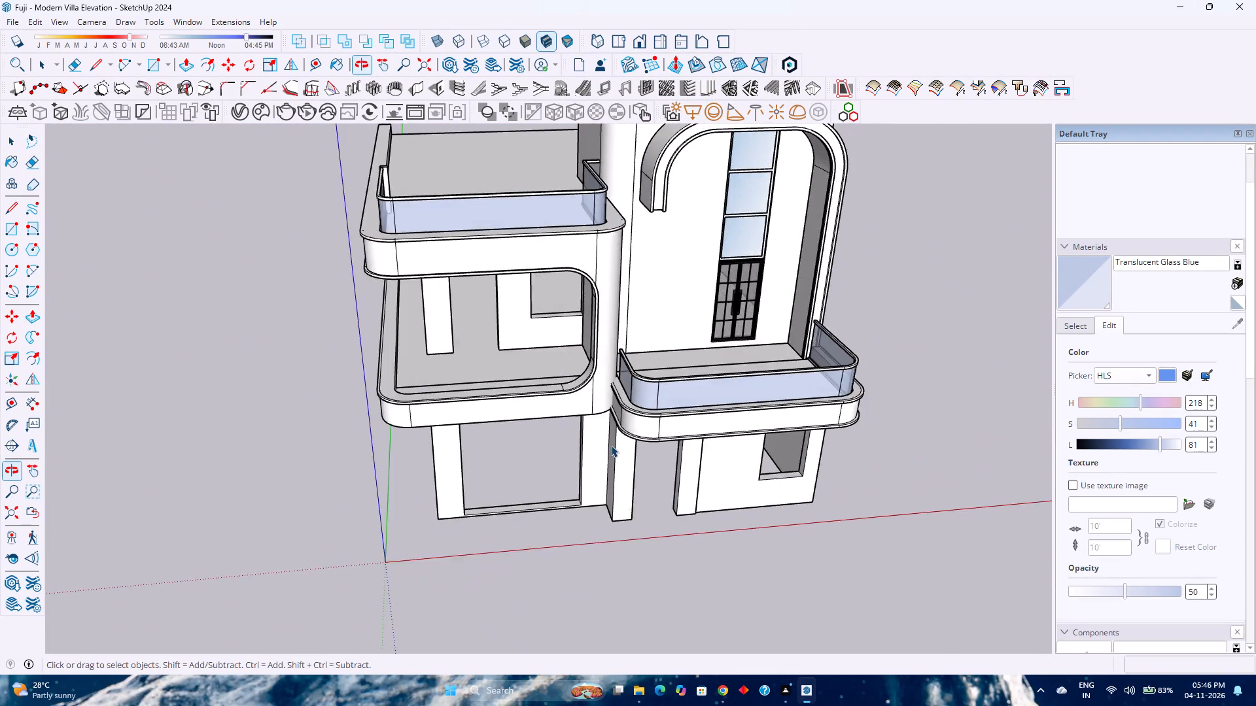
scroll(610, 445, "down", 4)
middle_click_drag(870, 403, 929, 490)
middle_click_drag(929, 490, 938, 480)
middle_click(950, 462)
scroll(764, 387, "down", 3)
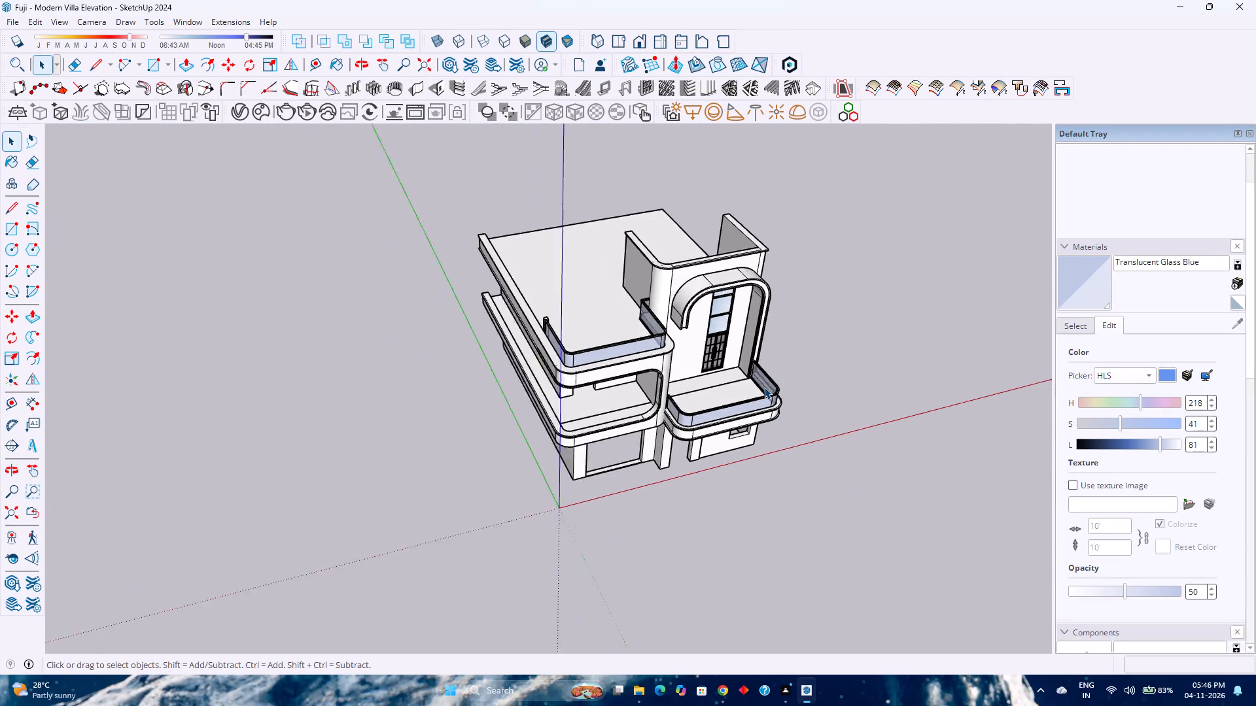
Open the upper roof group for editing, working from a view of the open rear part of the roof.
middle_click_drag(771, 391, 852, 506, "shift")
middle_click_drag(848, 493, 179, 534)
middle_click_drag(154, 532, 139, 529)
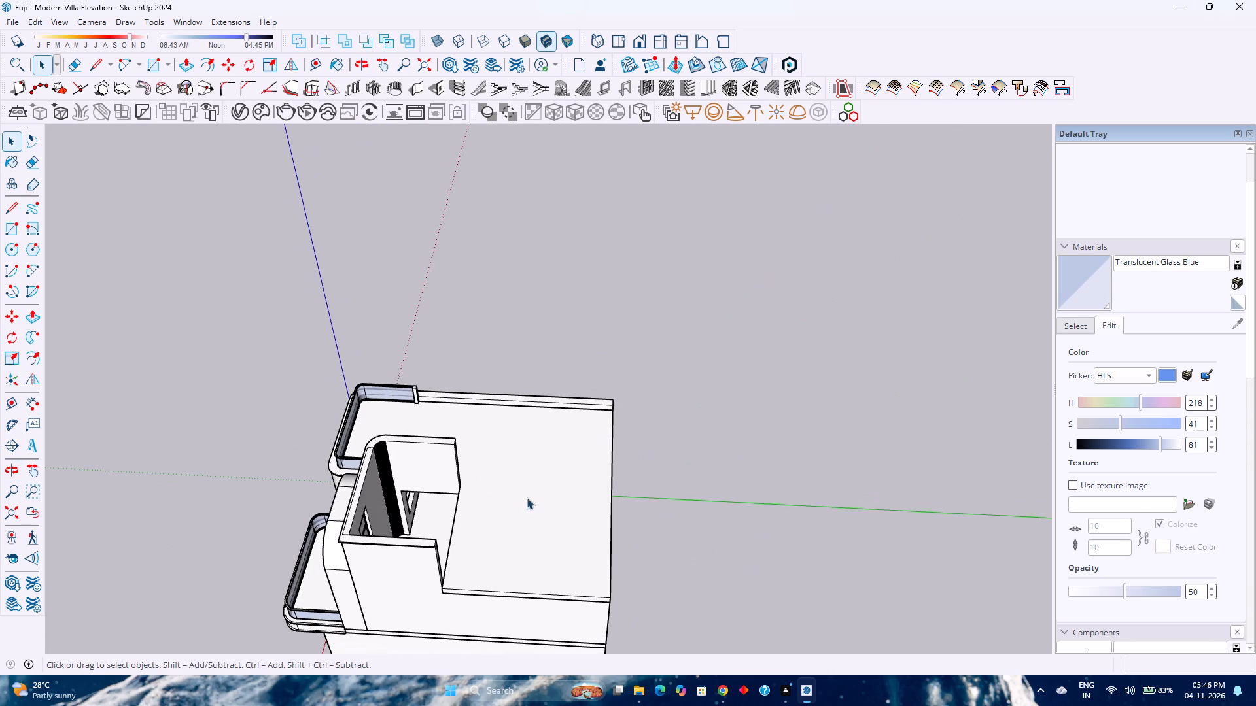
left_click(540, 503)
scroll(553, 518, "up", 2)
double_click(553, 518)
left_click(553, 513)
left_click(553, 513)
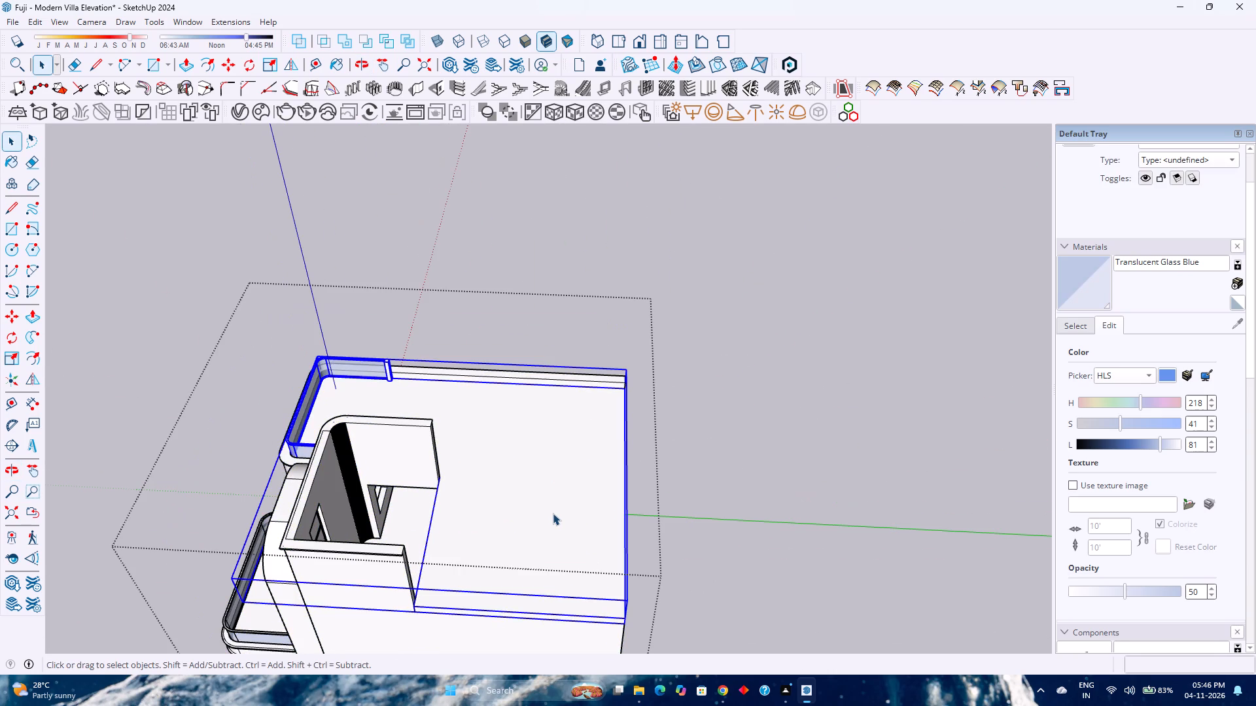
middle_click_drag(553, 513, 606, 458, "shift")
middle_click(609, 456, "shift")
middle_click_drag(612, 457, 340, 504)
middle_click(340, 504)
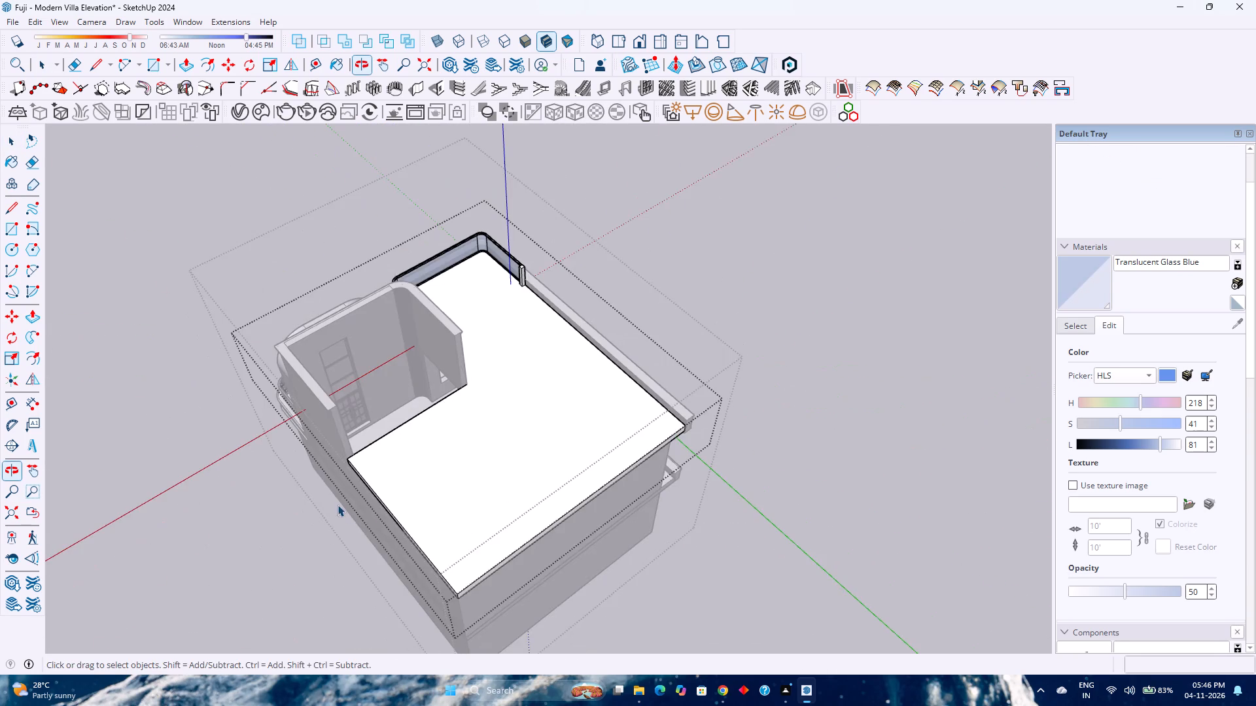
Offset the outline of the upper roof's floor face inward by 6 inches.
scroll(474, 537, "up", 4)
left_click(401, 550)
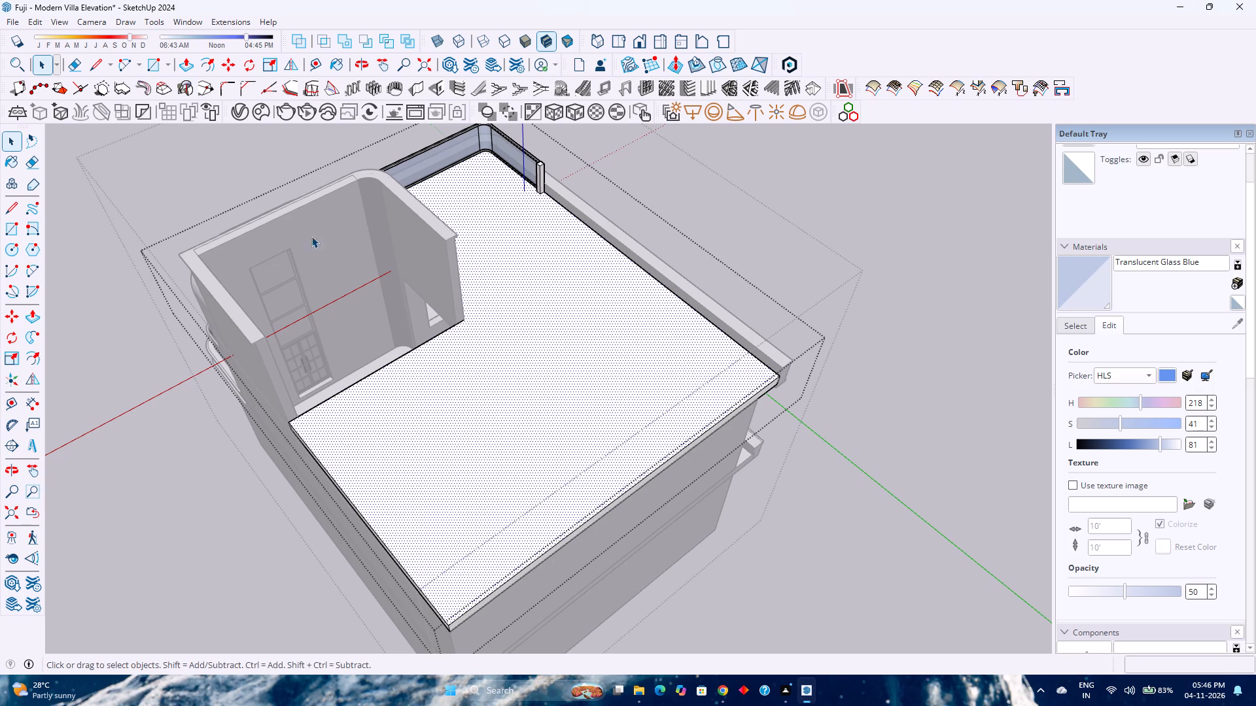
scroll(511, 314, "up", 1)
middle_click_drag(510, 312, 285, 365)
middle_click_drag(266, 328, 266, 303)
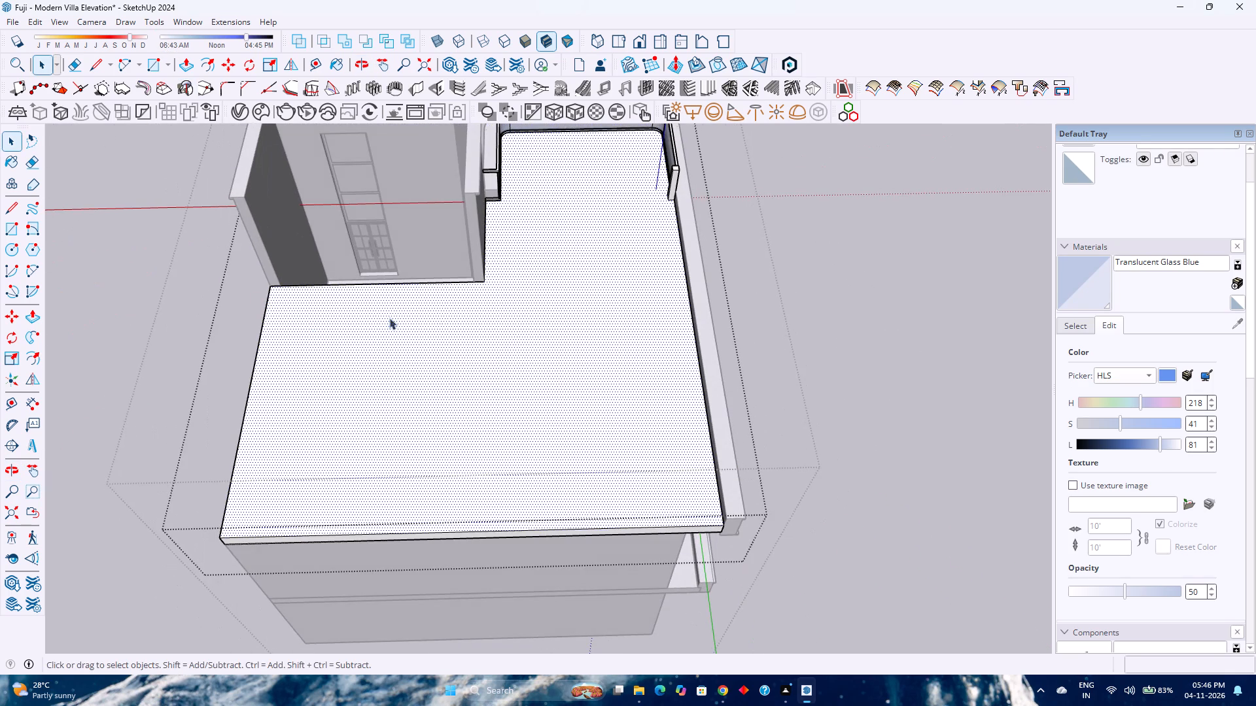
middle_click_drag(584, 289, 614, 394, "shift")
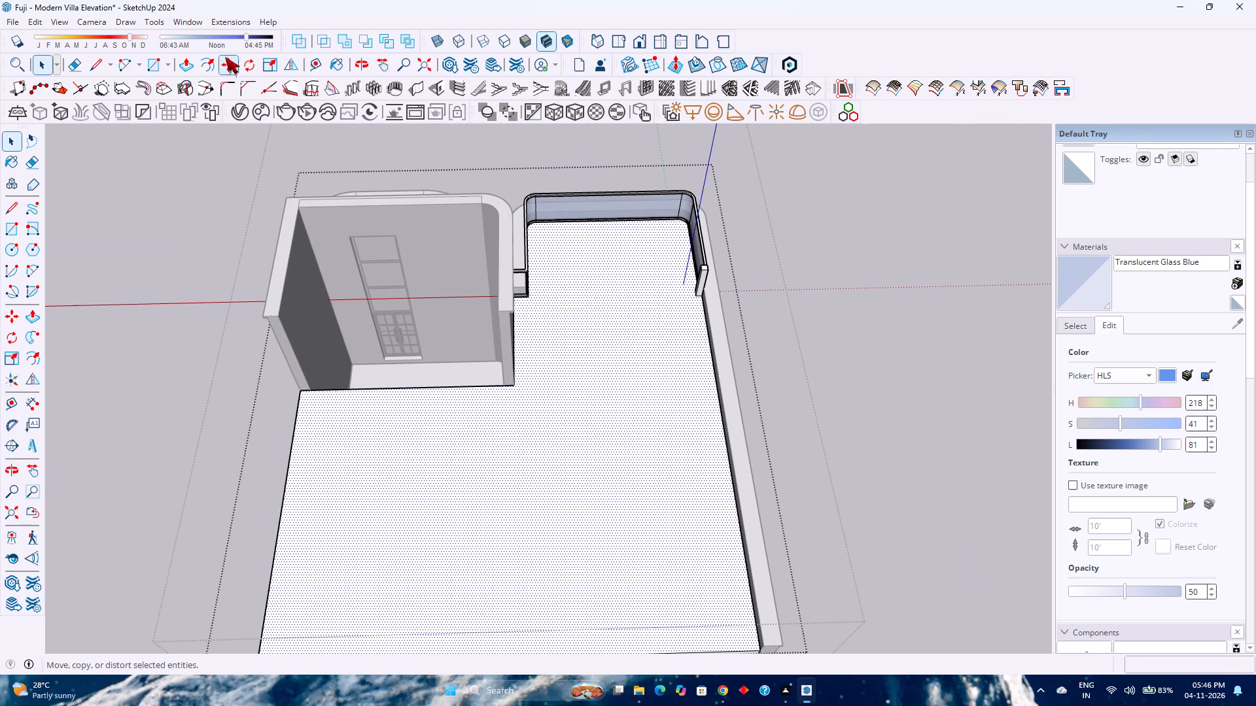
left_click(205, 69)
left_click(275, 458)
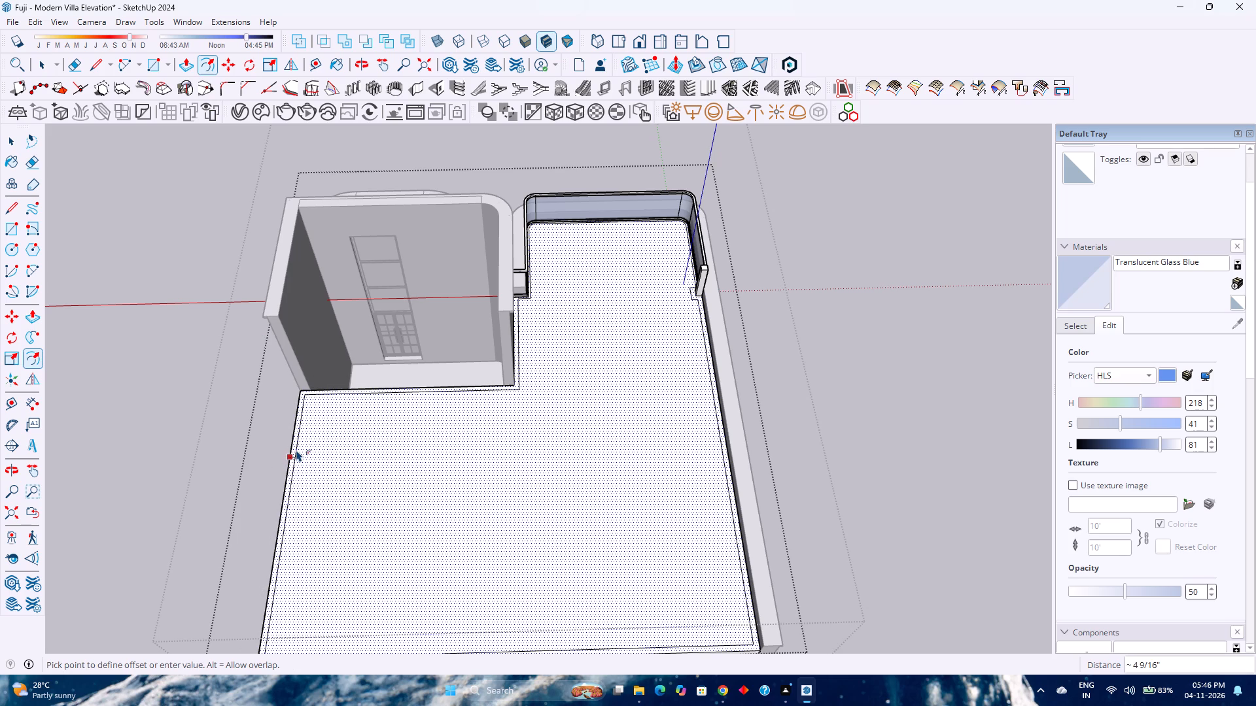
key("6")
key("Return")
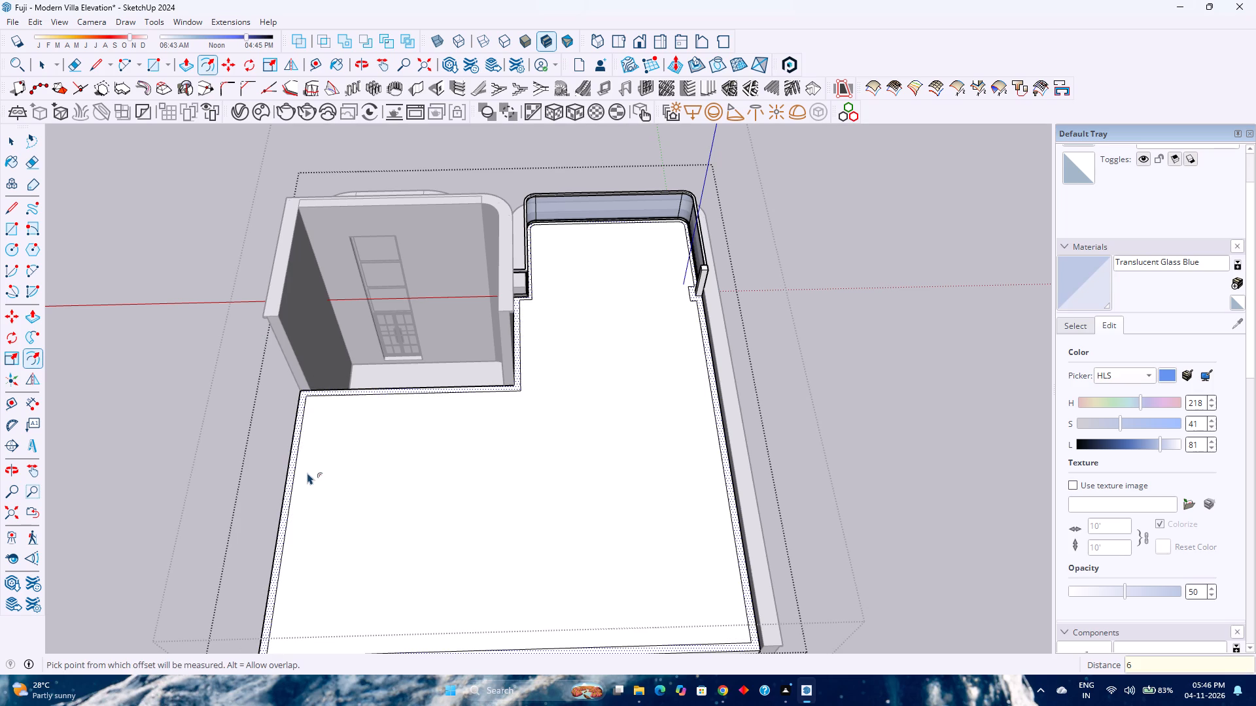
Draw short lines across the 6-inch border strip at the stair room's inner corner and beside the railing's end post.
scroll(536, 326, "up", 9)
scroll(506, 243, "up", 2)
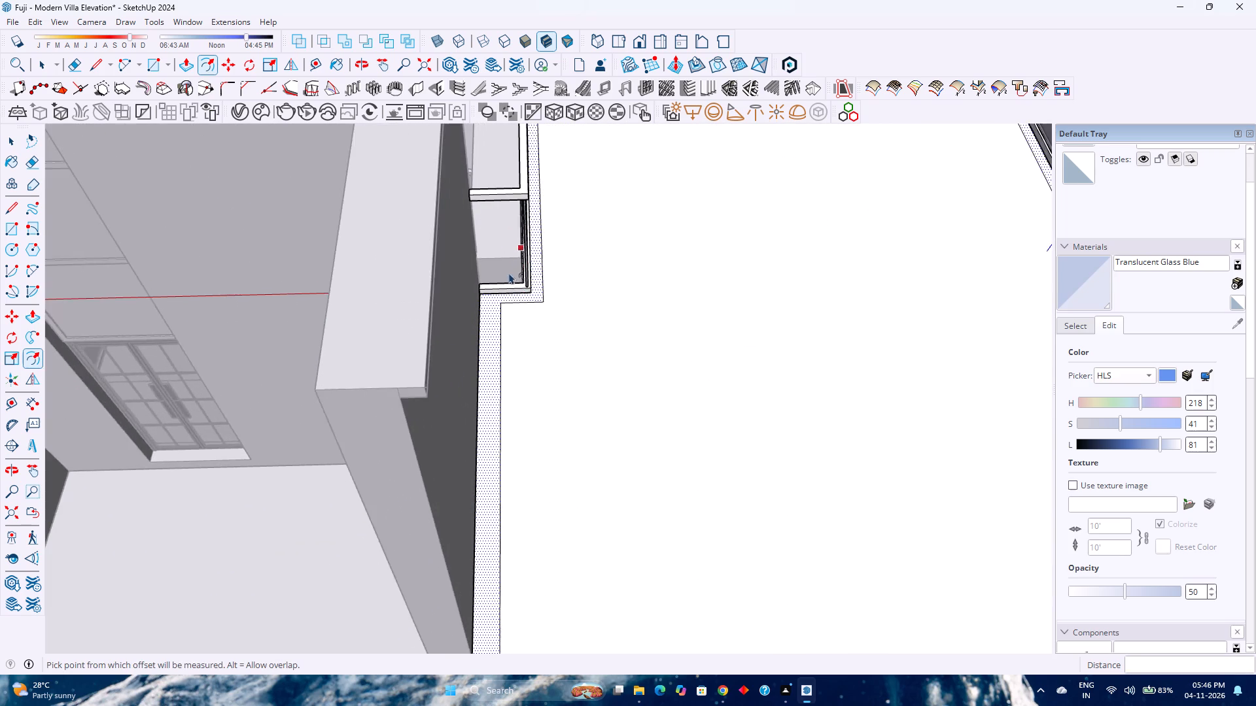
scroll(509, 273, "up", 7)
scroll(517, 308, "down", 13)
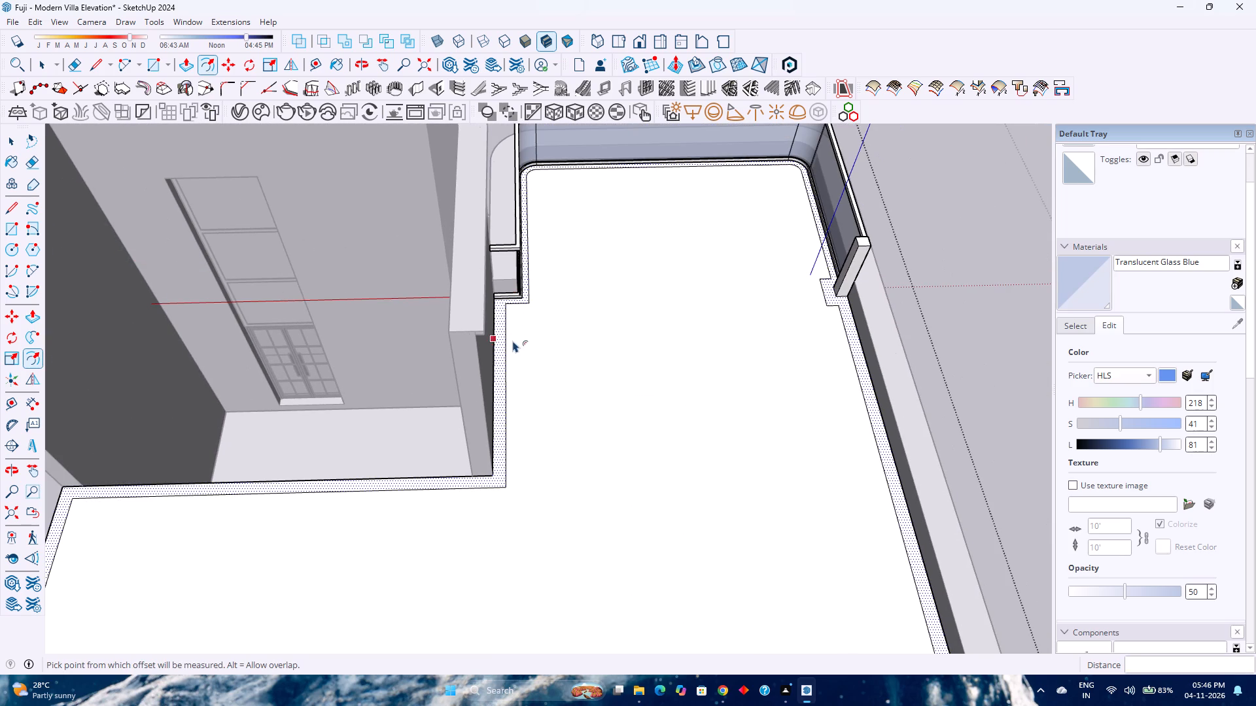
key("l")
left_click(493, 475)
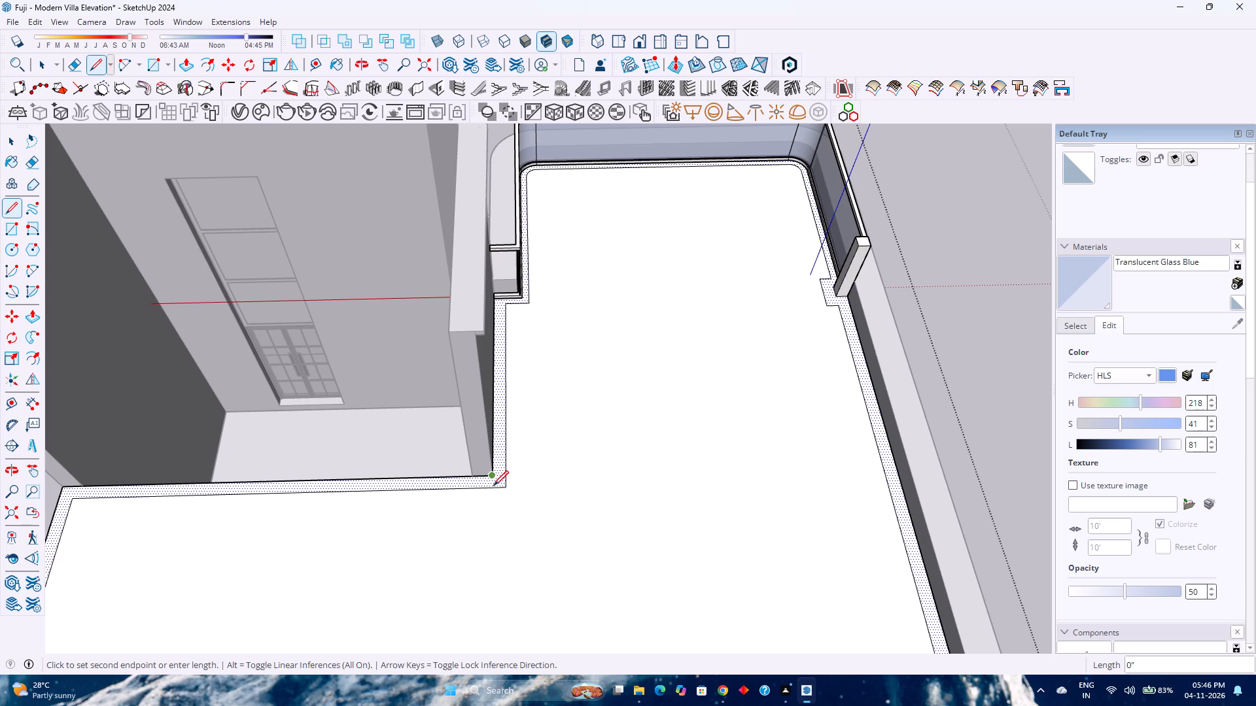
left_click(494, 488)
scroll(845, 304, "up", 3)
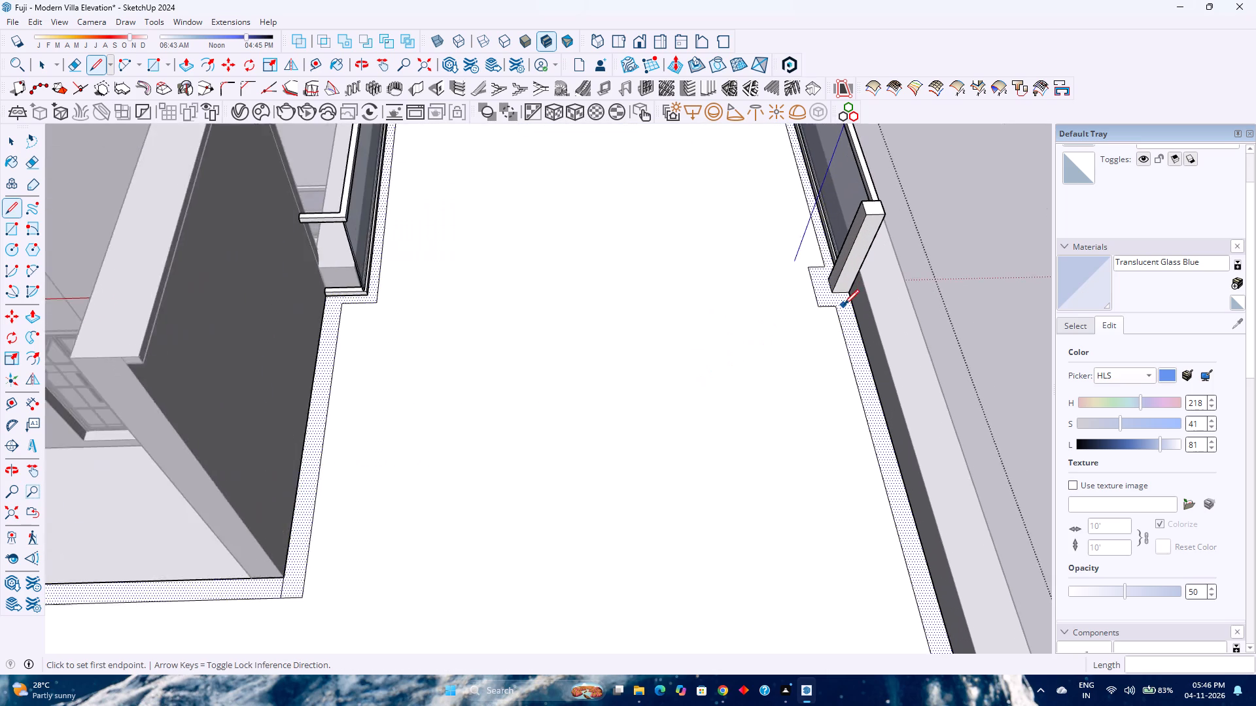
scroll(844, 305, "up", 4)
left_click(837, 310)
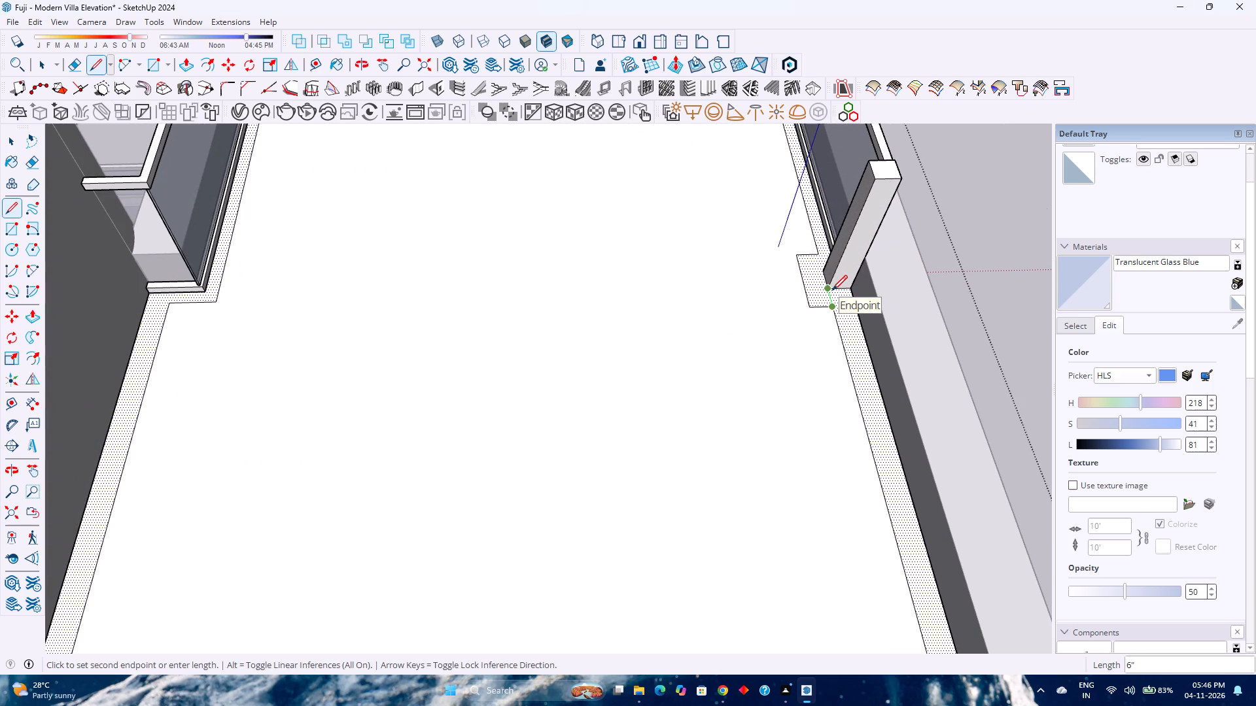
left_click(832, 290)
key("space")
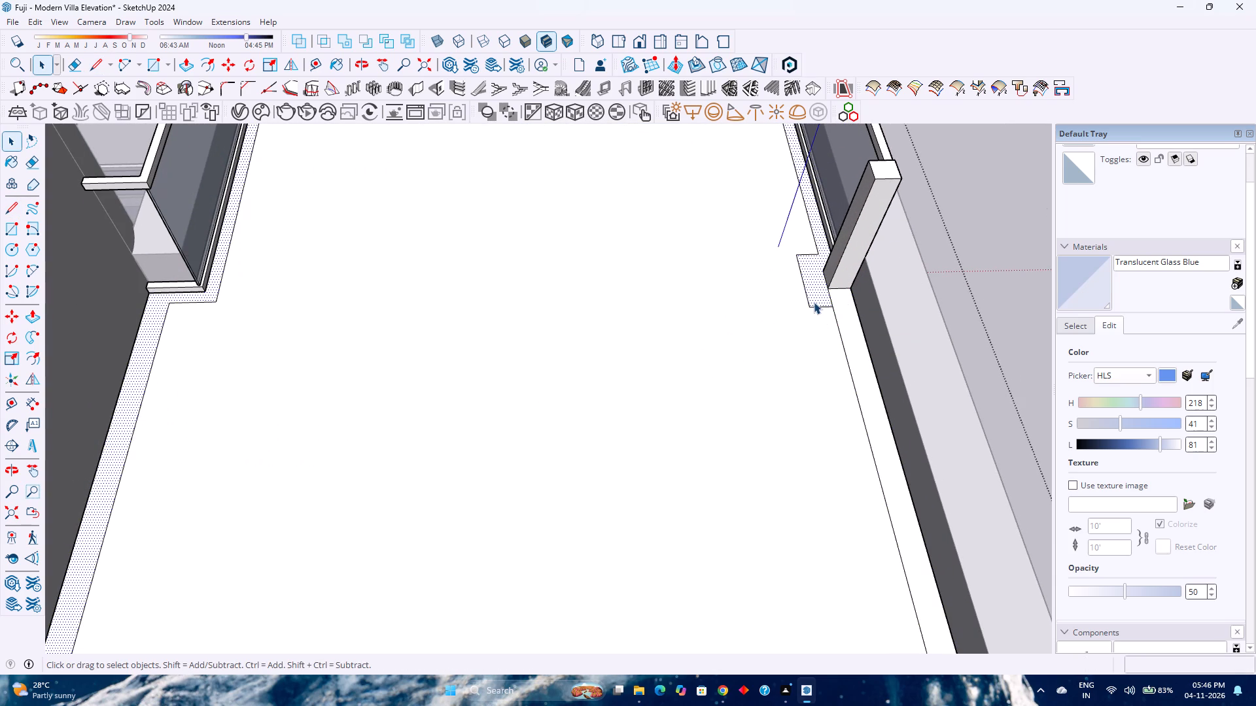
Delete the leftover offset edges beside the end post and along the stair room's side wall.
left_click(811, 305)
key("Delete")
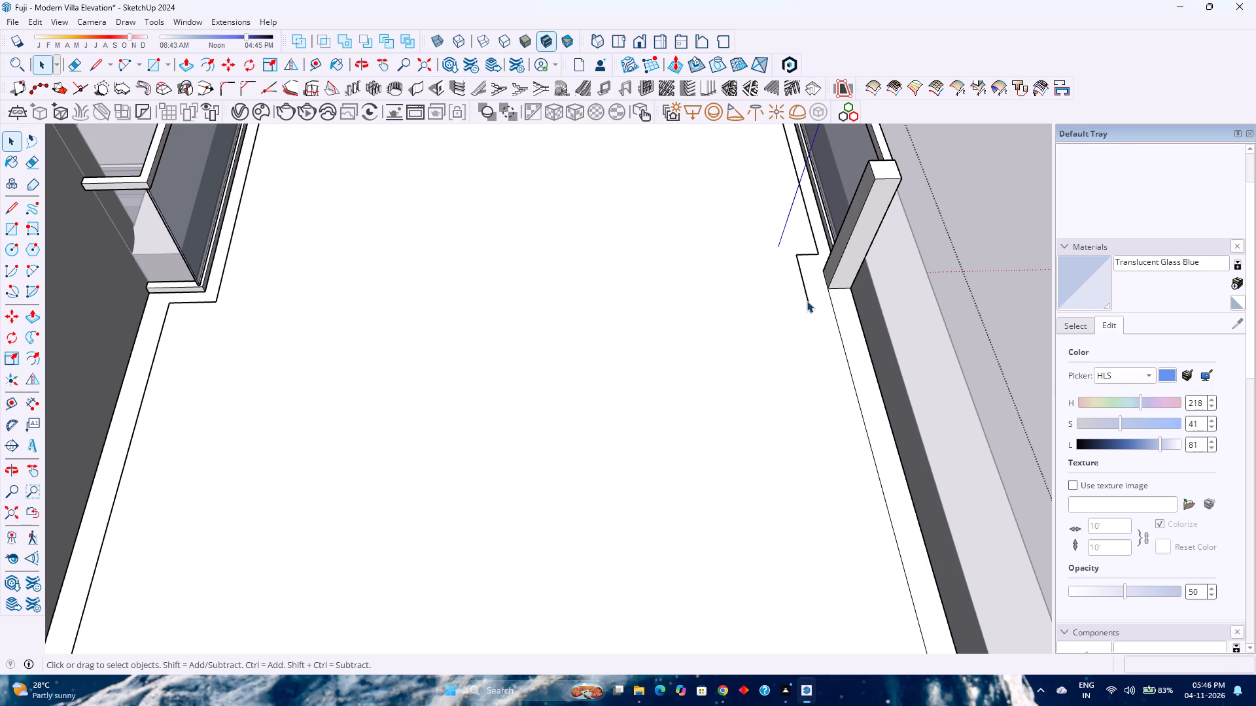
triple_click(807, 301)
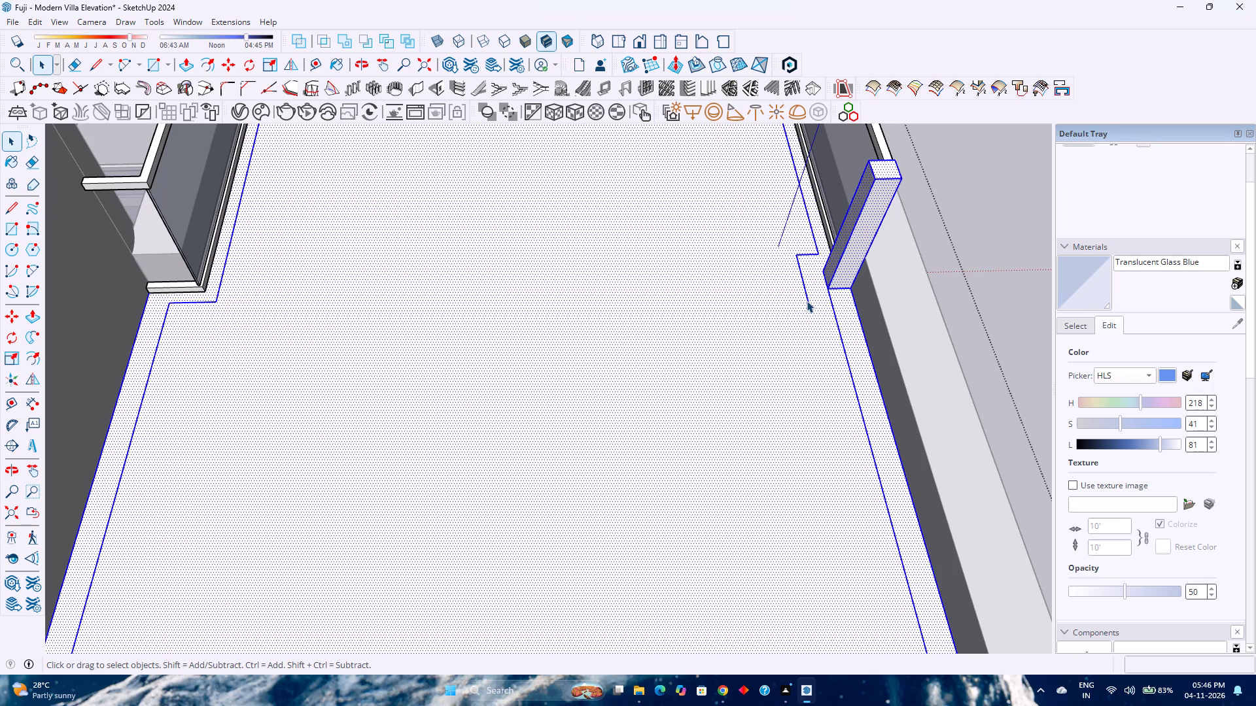
left_click(807, 301)
scroll(807, 301, "down", 4)
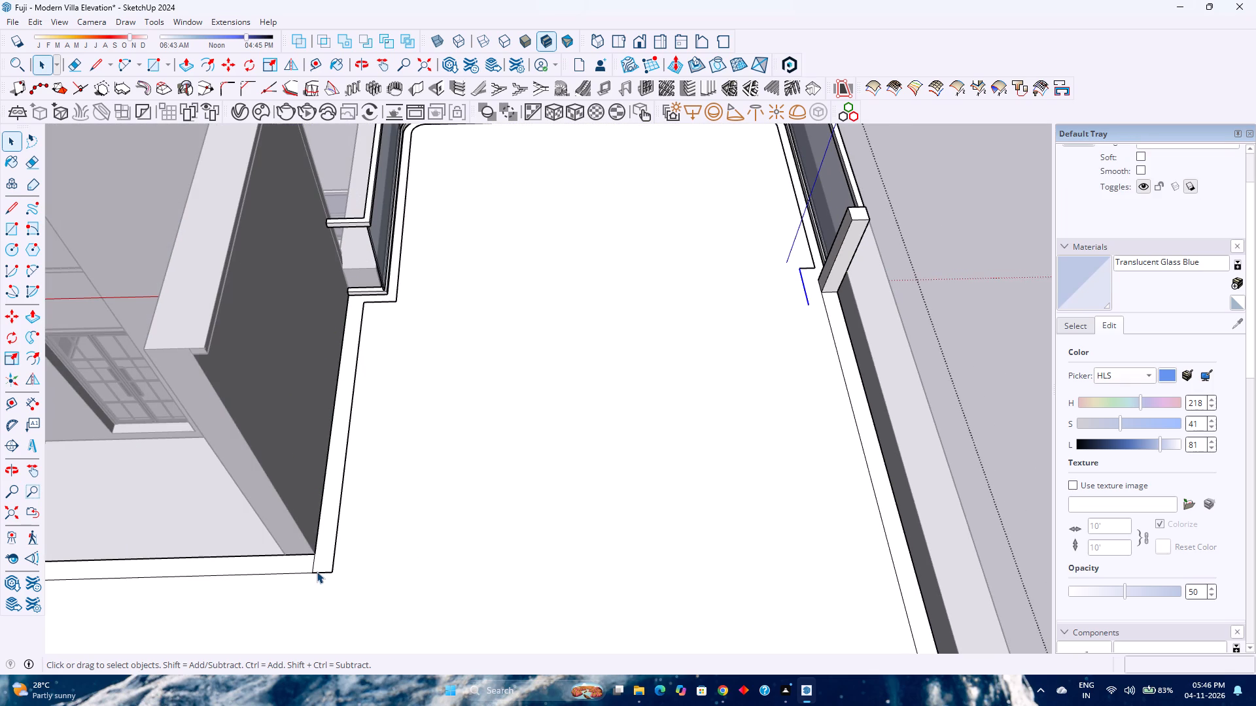
left_click(317, 571)
key("Delete")
double_click(337, 539)
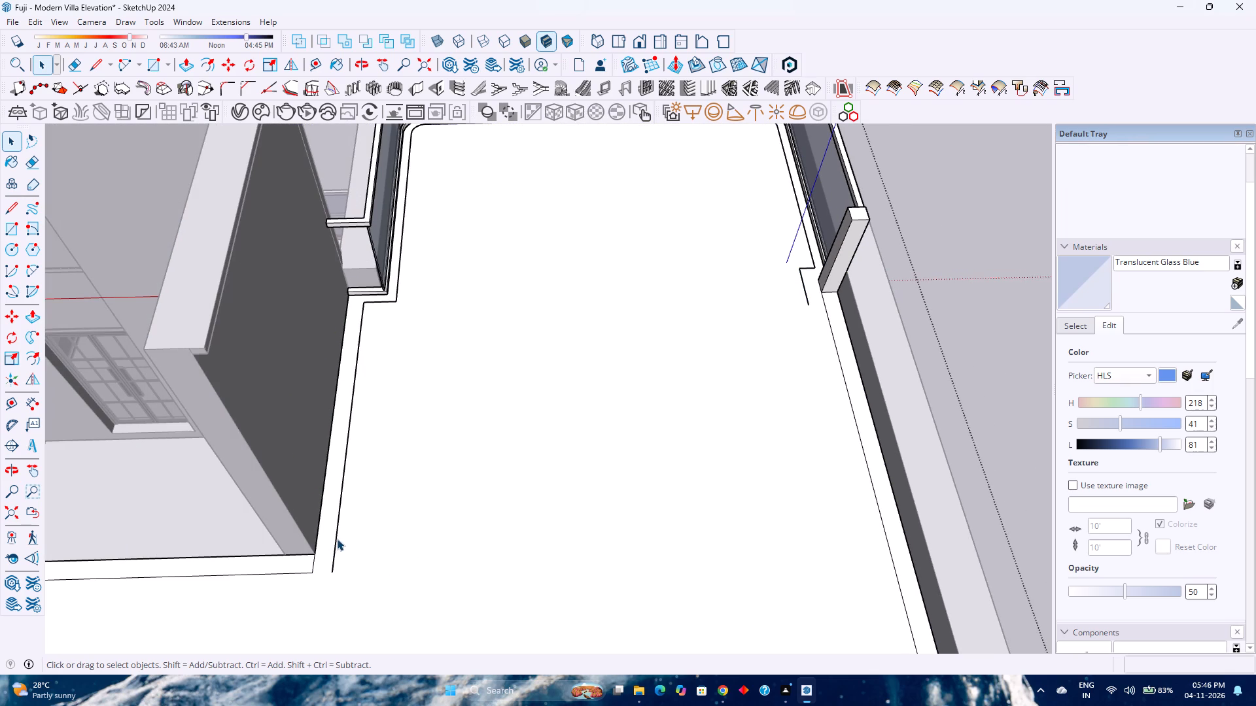
left_click(337, 539)
key("Delete")
Push/Pull the 6-inch border strip up 3' 2" around the roof's open edges to match the glass railing's height.
scroll(578, 447, "down", 6)
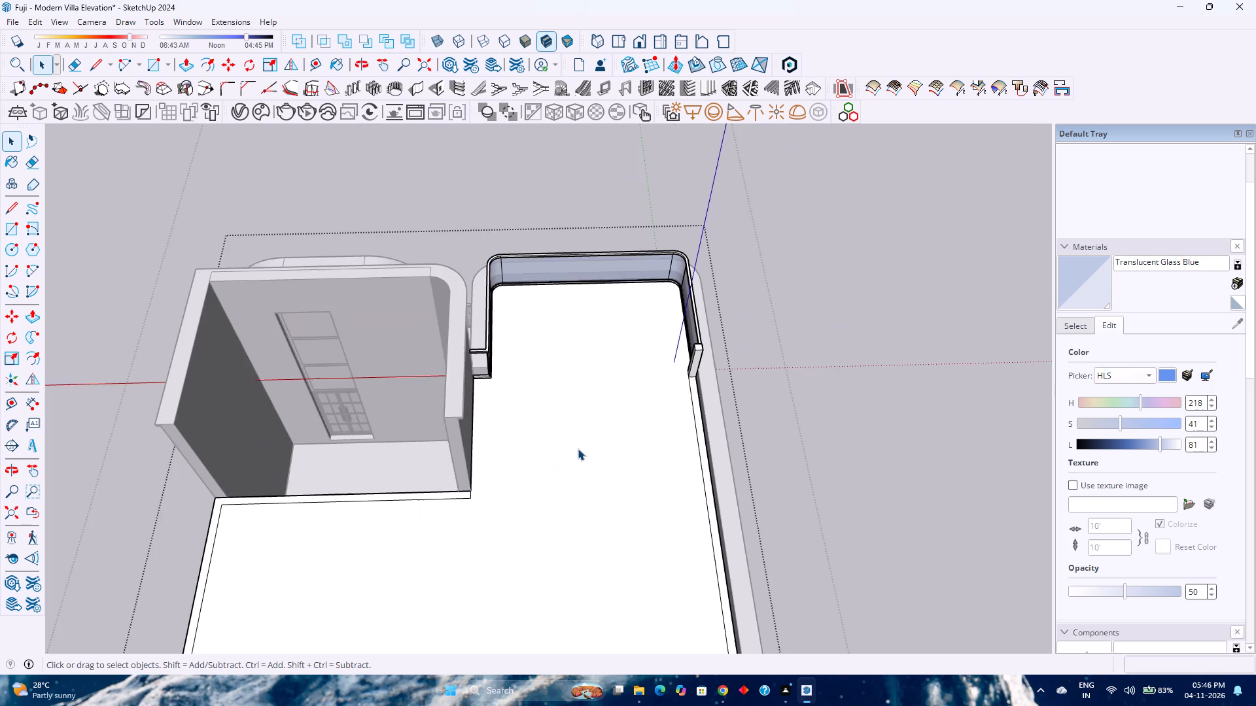
scroll(578, 448, "down", 4)
key("p")
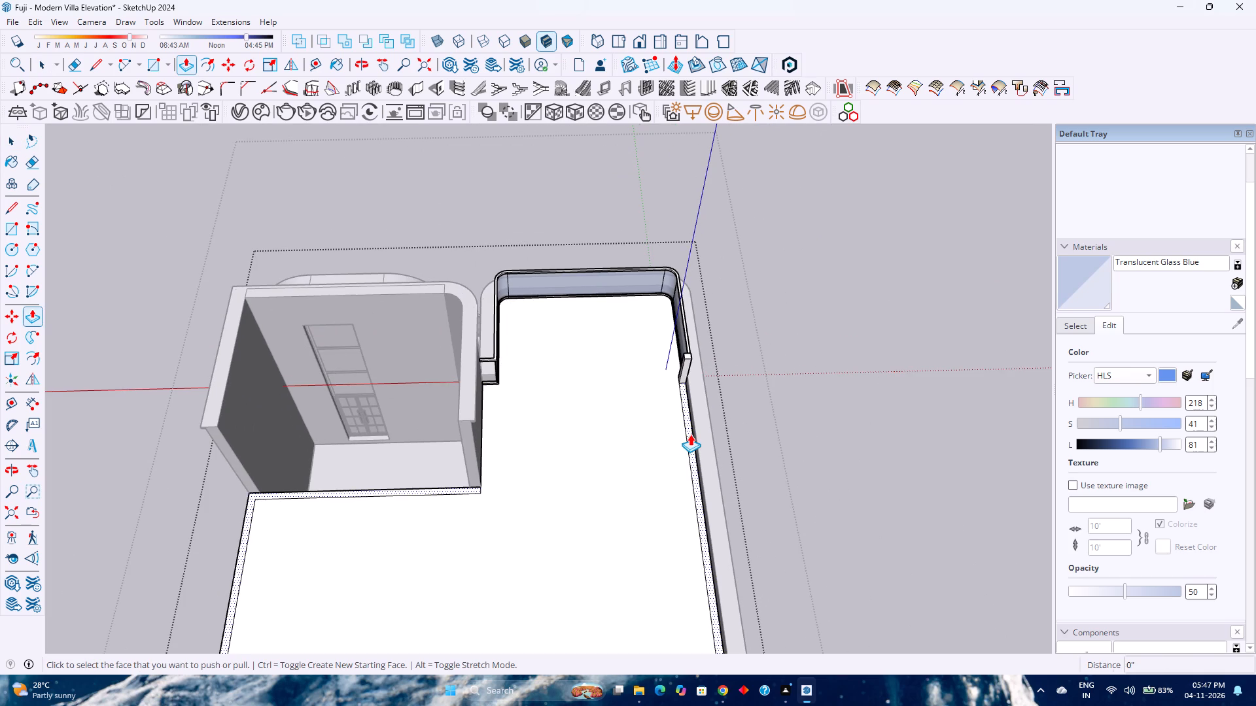
left_click(689, 434)
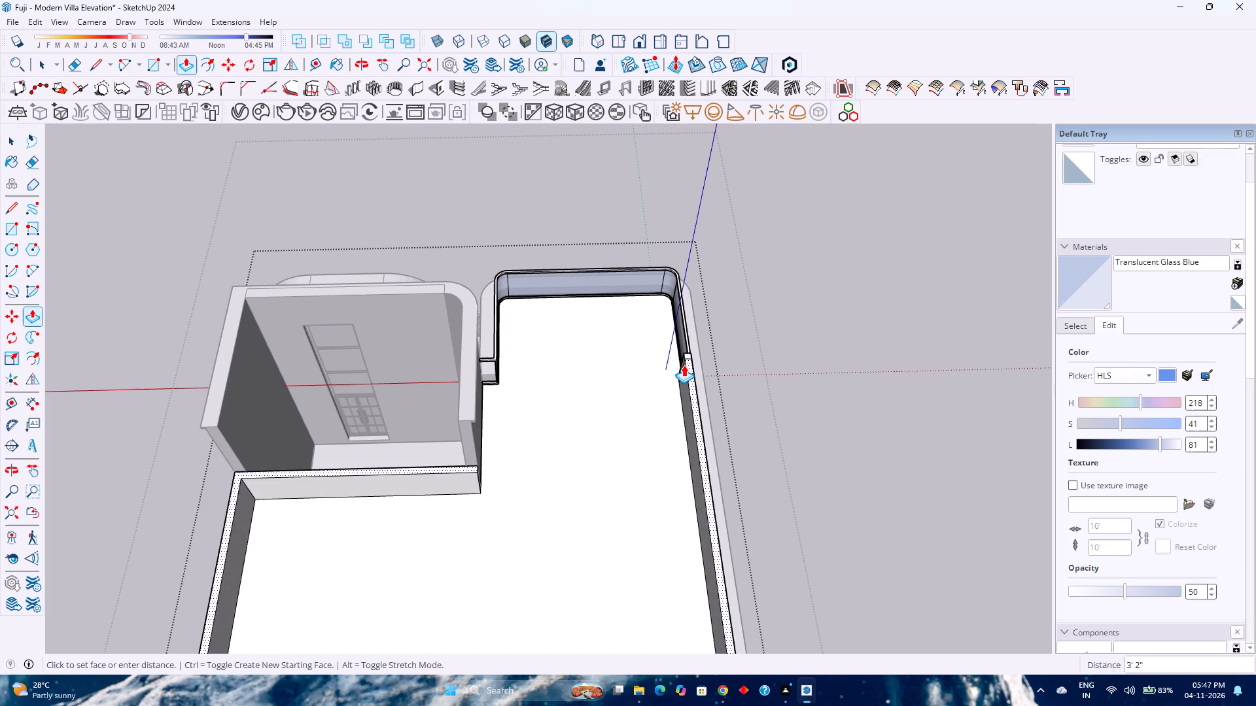
left_click(684, 363)
Split the parapet's top with a line at the stair room's outer corner and raise the section along the room by 5' 10".
scroll(554, 501, "down", 4)
middle_click_drag(428, 537, 418, 477)
middle_click(422, 471)
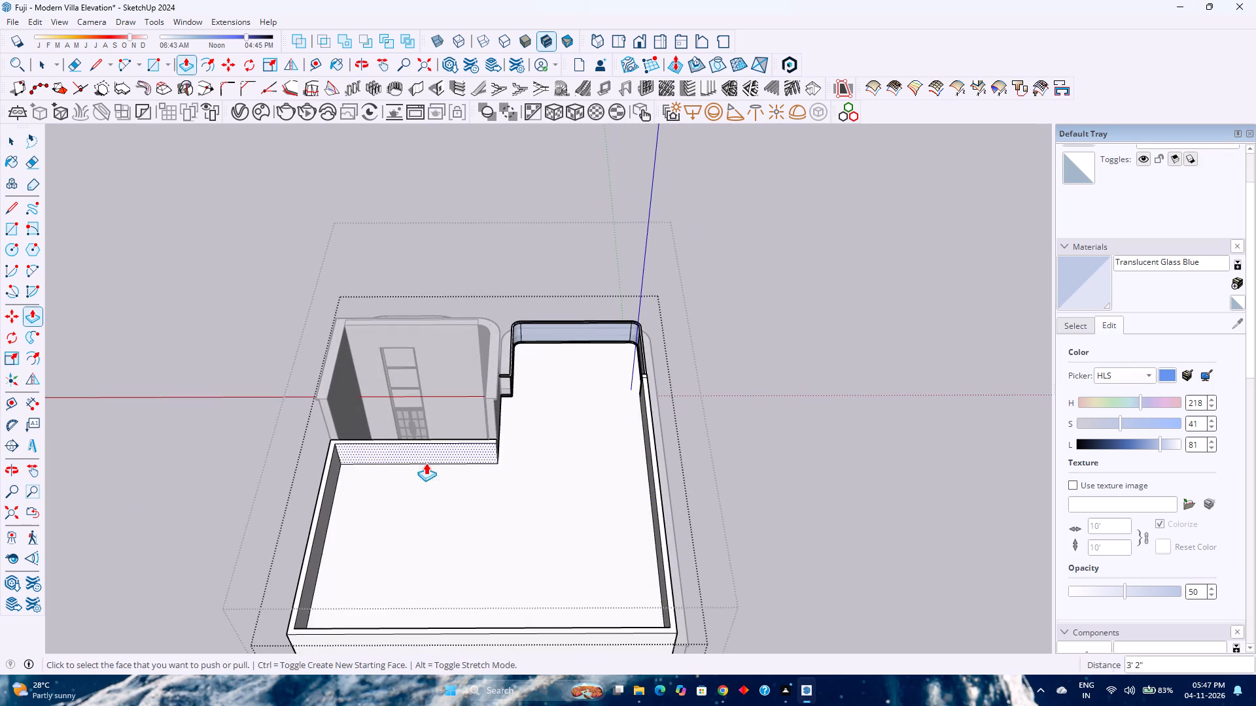
scroll(292, 426, "up", 18)
key("l")
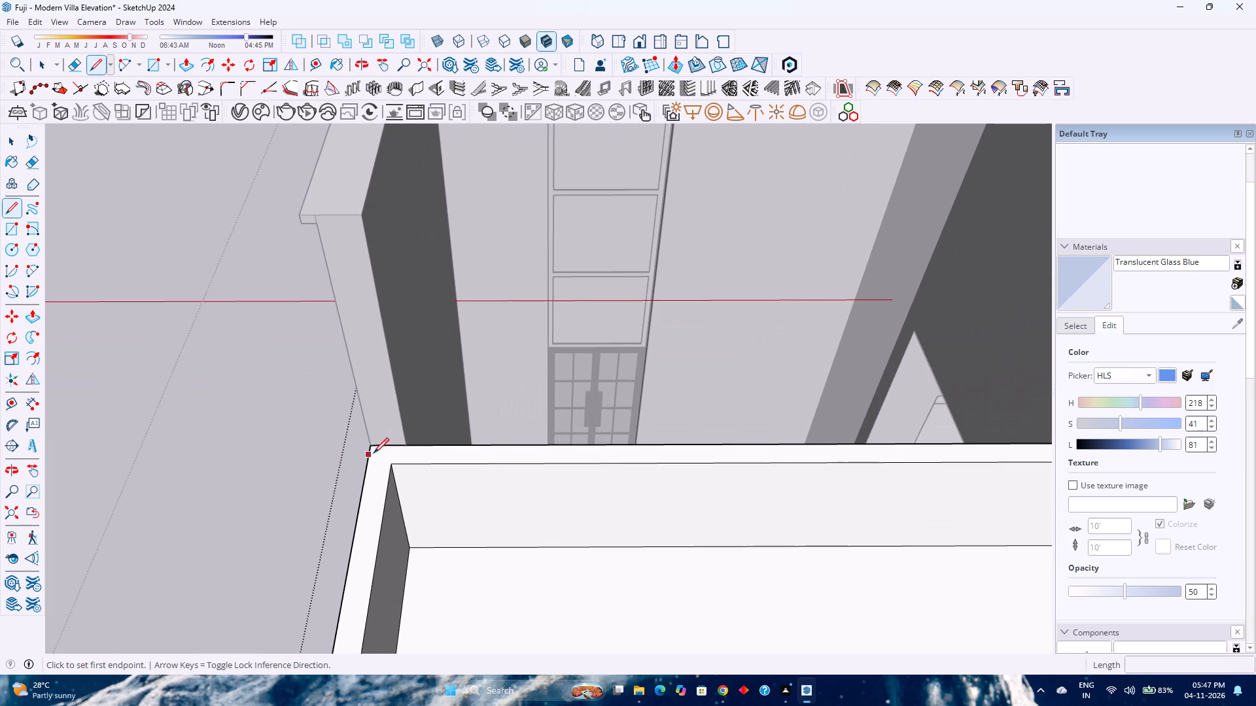
left_click(391, 466)
left_click(368, 468)
key("p")
left_click(387, 454)
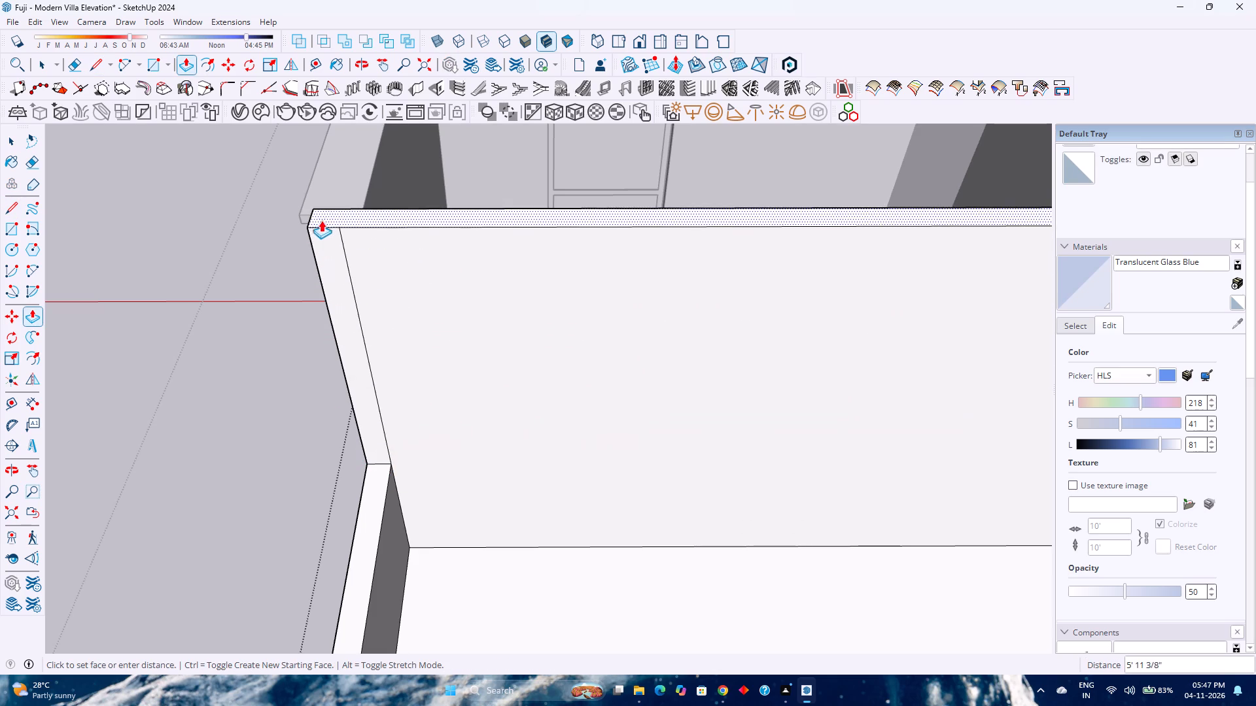
left_click(298, 215)
Erase the vertical seam edge at the end of the raised stair room wall and leave the roof group.
scroll(353, 307, "down", 3)
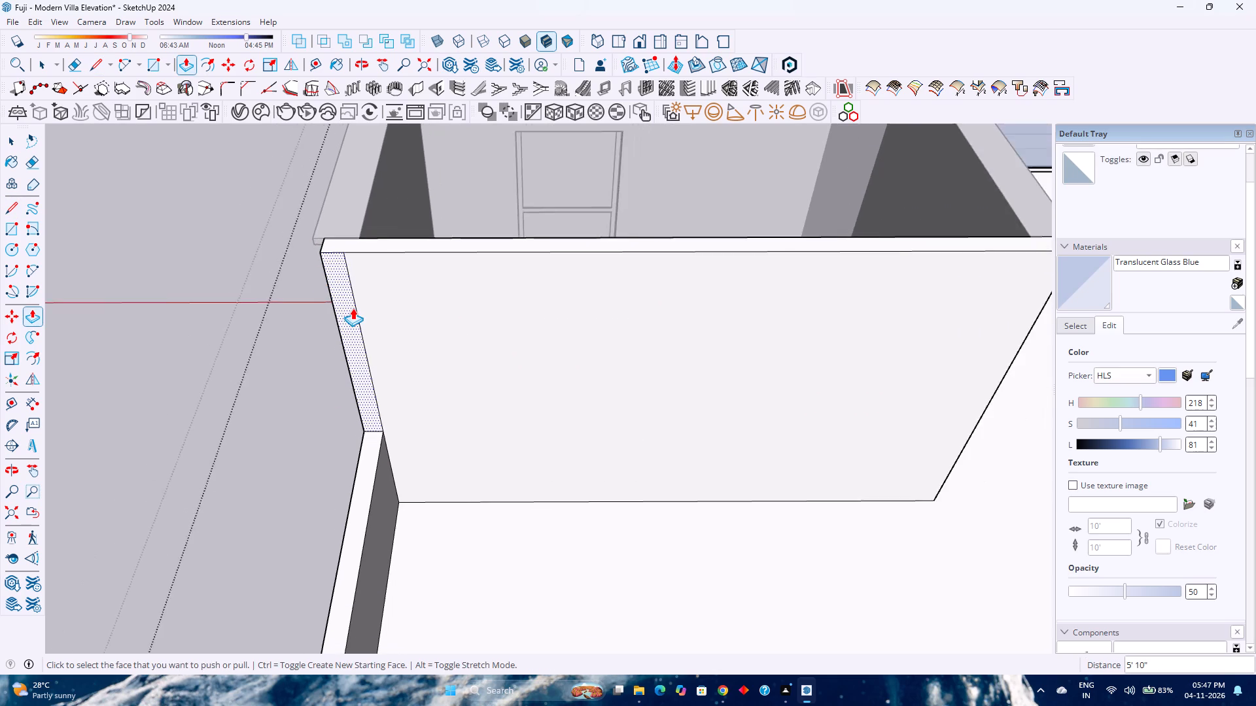
scroll(353, 308, "down", 3)
key("e")
left_click(351, 287)
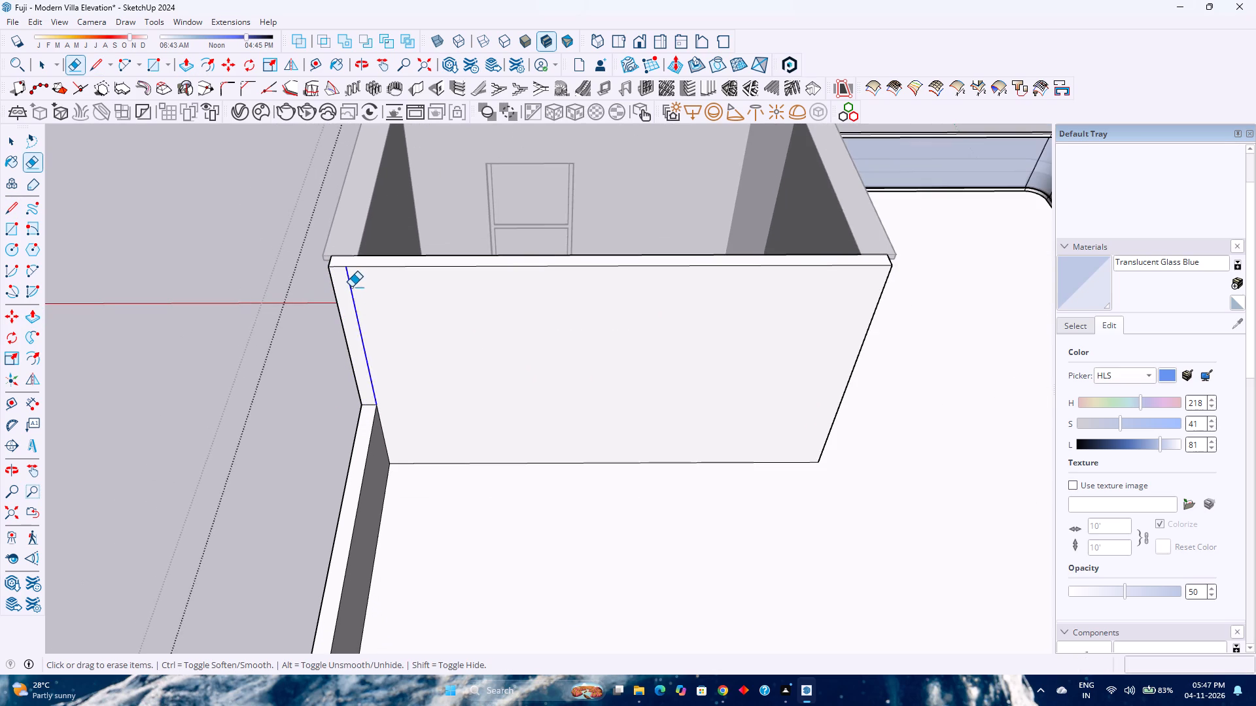
scroll(394, 335, "down", 3)
middle_click_drag(394, 337, 725, 370)
middle_click(742, 368)
scroll(765, 366, "down", 4)
key("Escape")
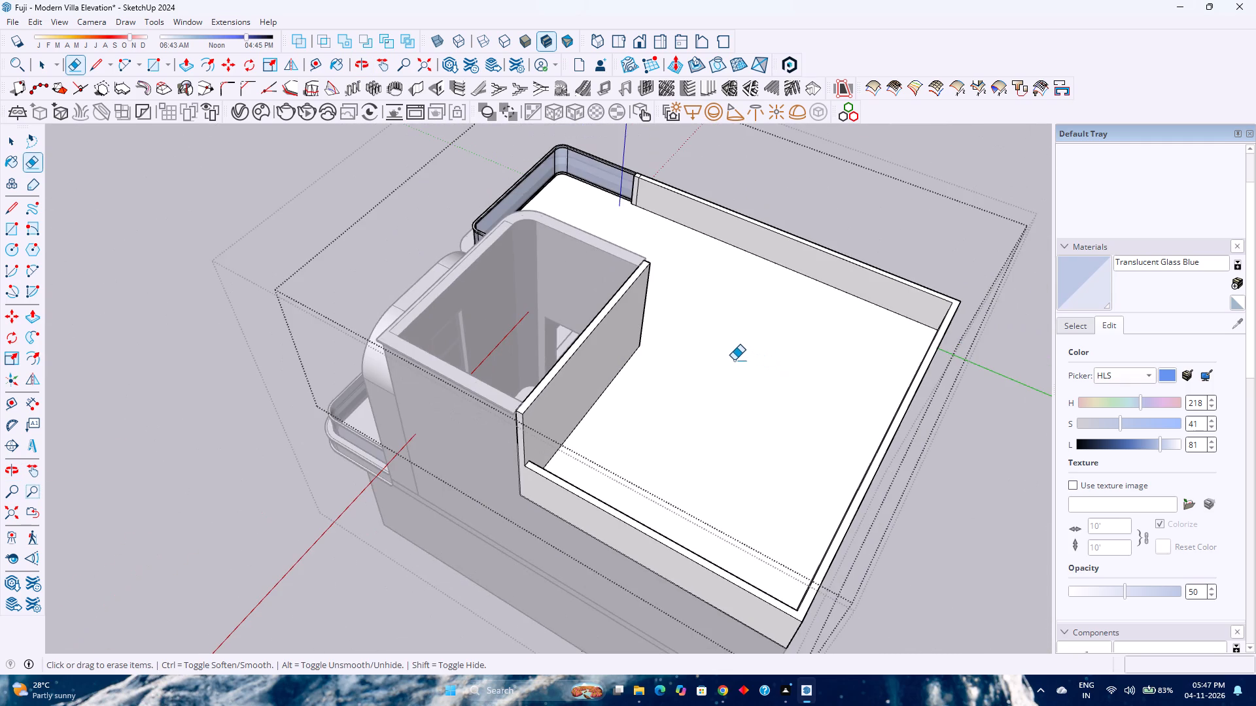
scroll(734, 360, "down", 4)
key("space")
left_click(881, 490)
Examine the parapet and the raised stair room wall from the front, sides, rear and above.
middle_click_drag(841, 511, 843, 446)
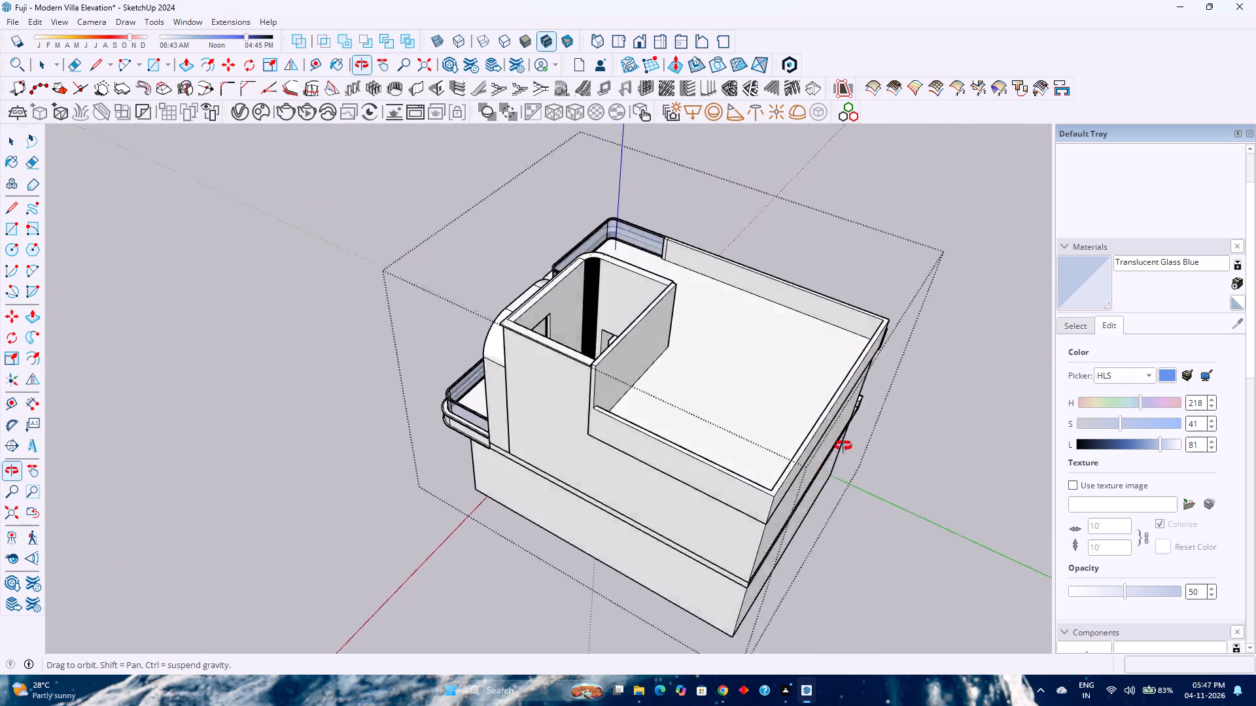
middle_click_drag(843, 446, 920, 397)
middle_click(928, 395)
scroll(702, 445, "down", 1)
middle_click_drag(422, 489, 810, 375)
middle_click(811, 374)
scroll(593, 421, "up", 1)
middle_click_drag(593, 421, 814, 315)
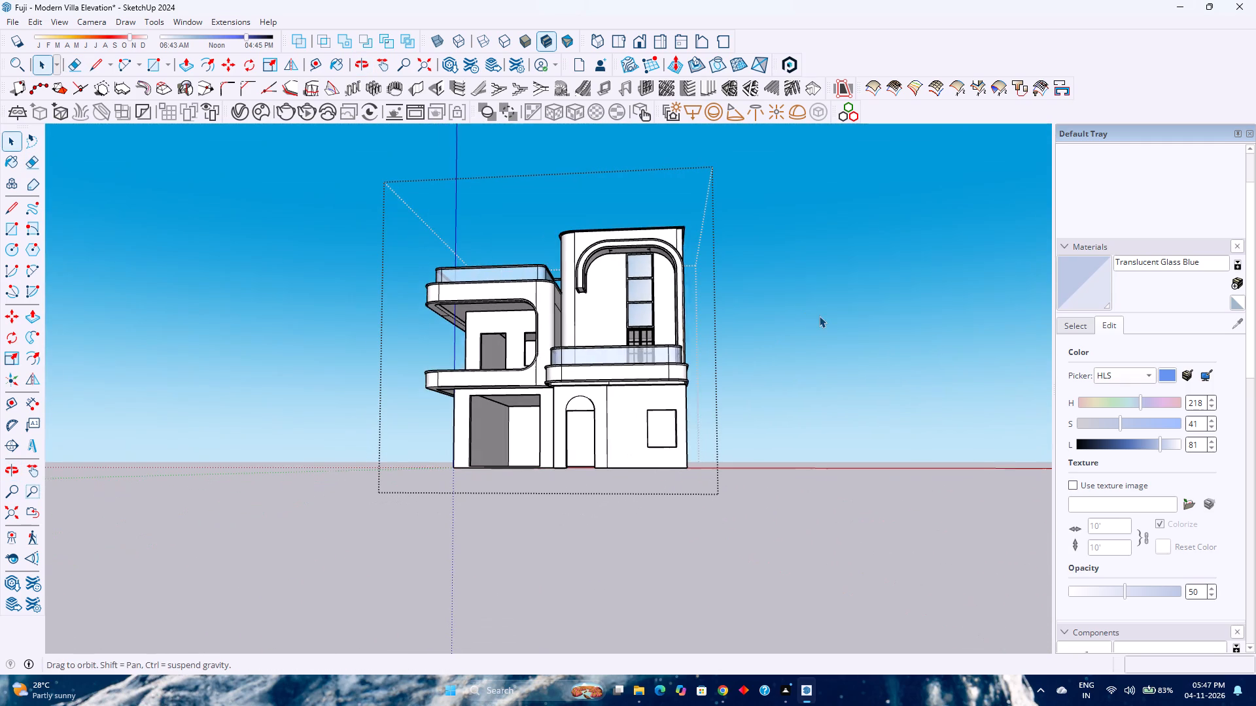
middle_click(818, 316)
middle_click_drag(826, 319, 232, 518)
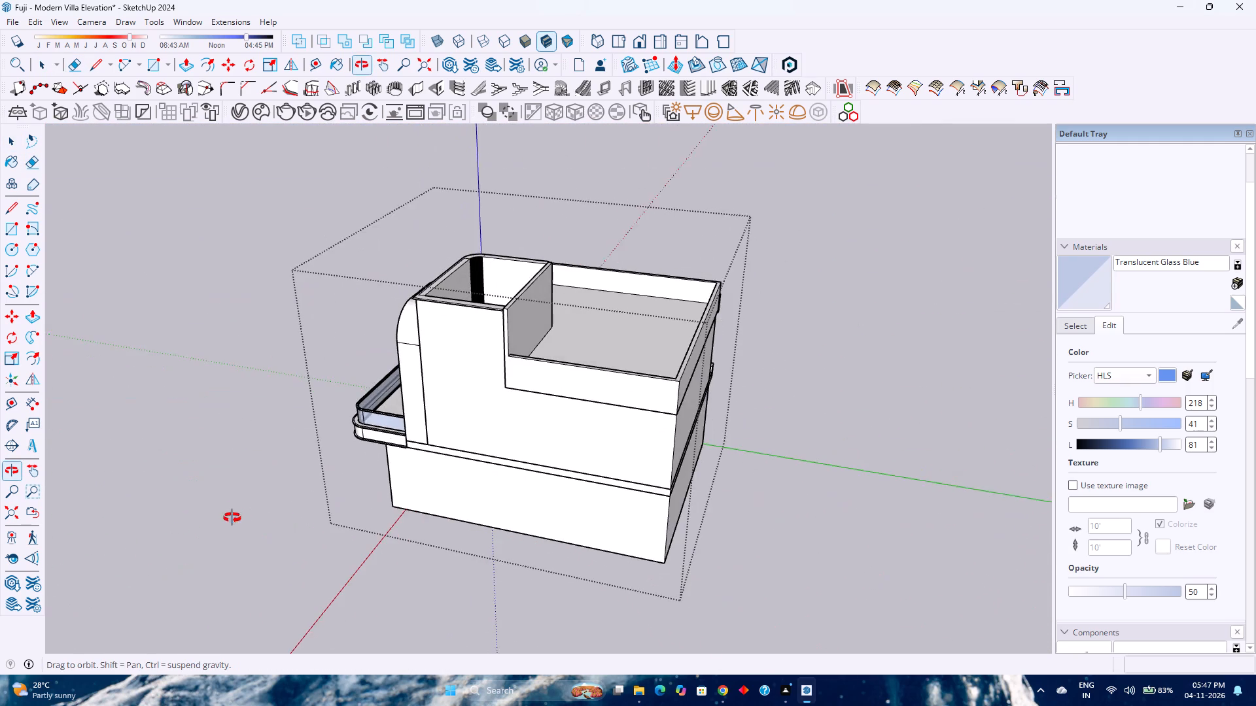
middle_click_drag(232, 518, 230, 518)
middle_click(230, 518)
scroll(494, 298, "up", 6)
middle_click_drag(493, 298, 875, 390)
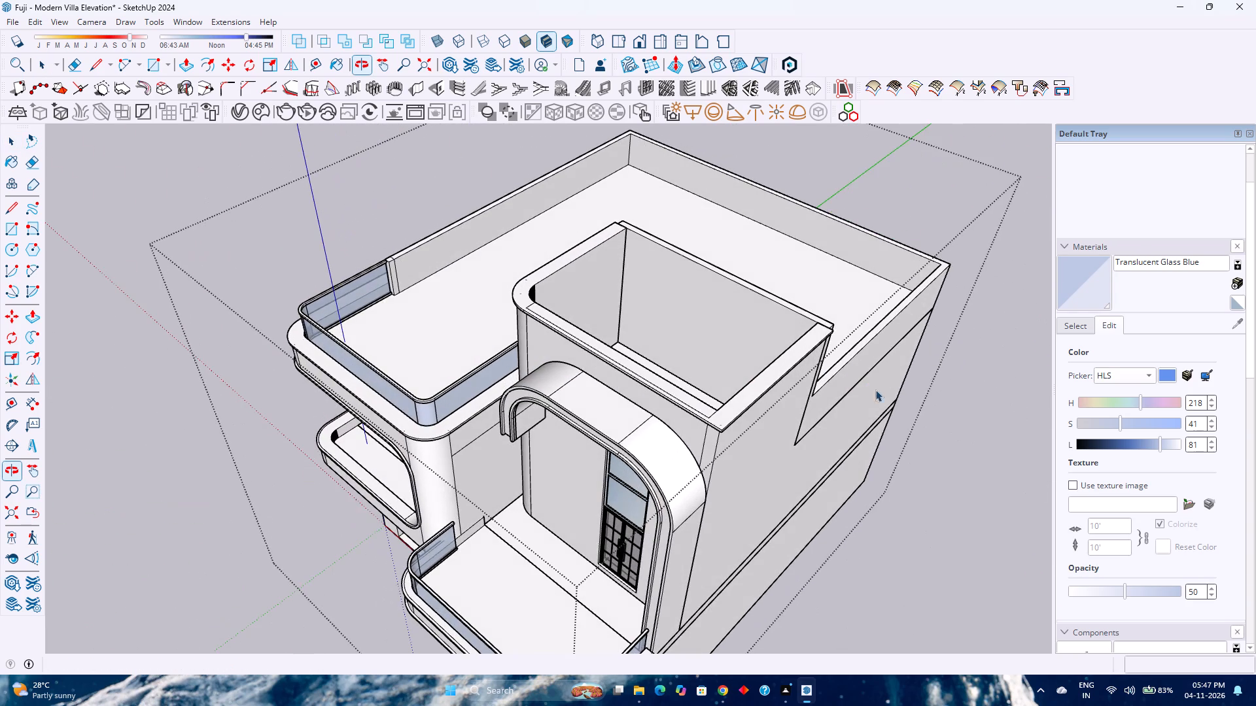
scroll(669, 267, "up", 2)
middle_click_drag(663, 260, 405, 367)
middle_click(405, 367)
scroll(505, 362, "up", 3)
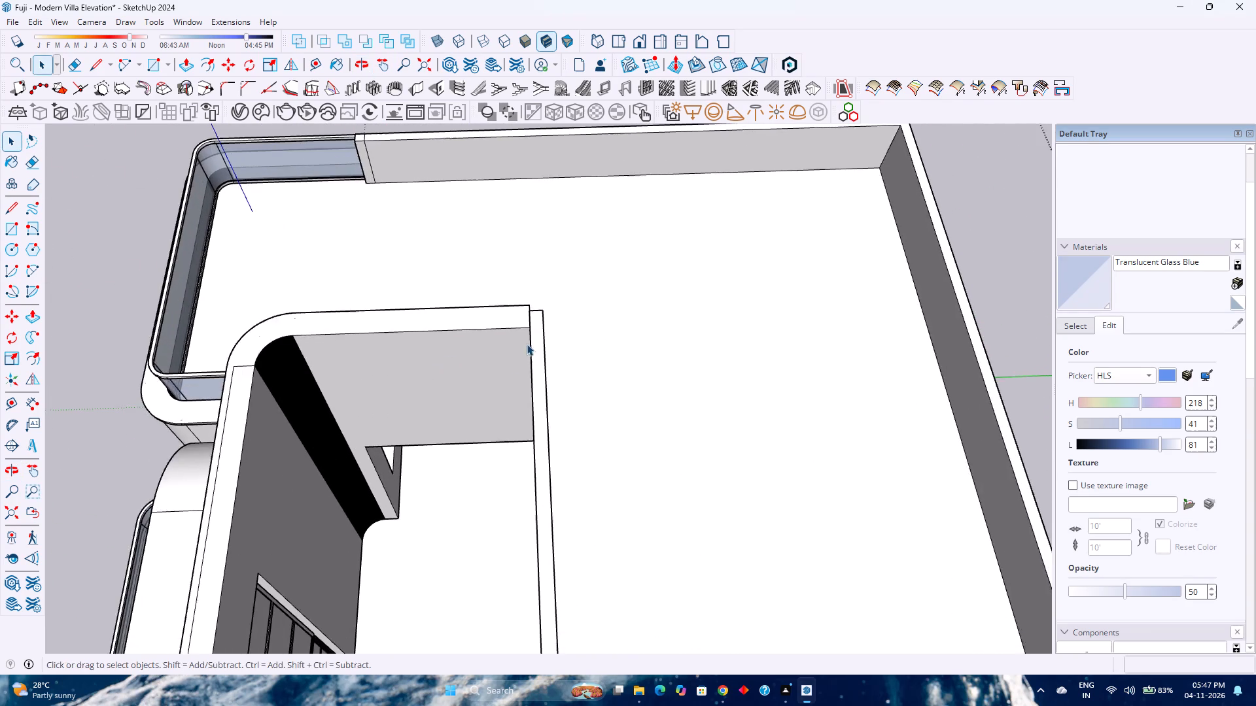
middle_click_drag(512, 333, 90, 350)
middle_click(88, 351)
middle_click_drag(624, 378, 396, 350)
middle_click(396, 350)
scroll(395, 334, "up", 3)
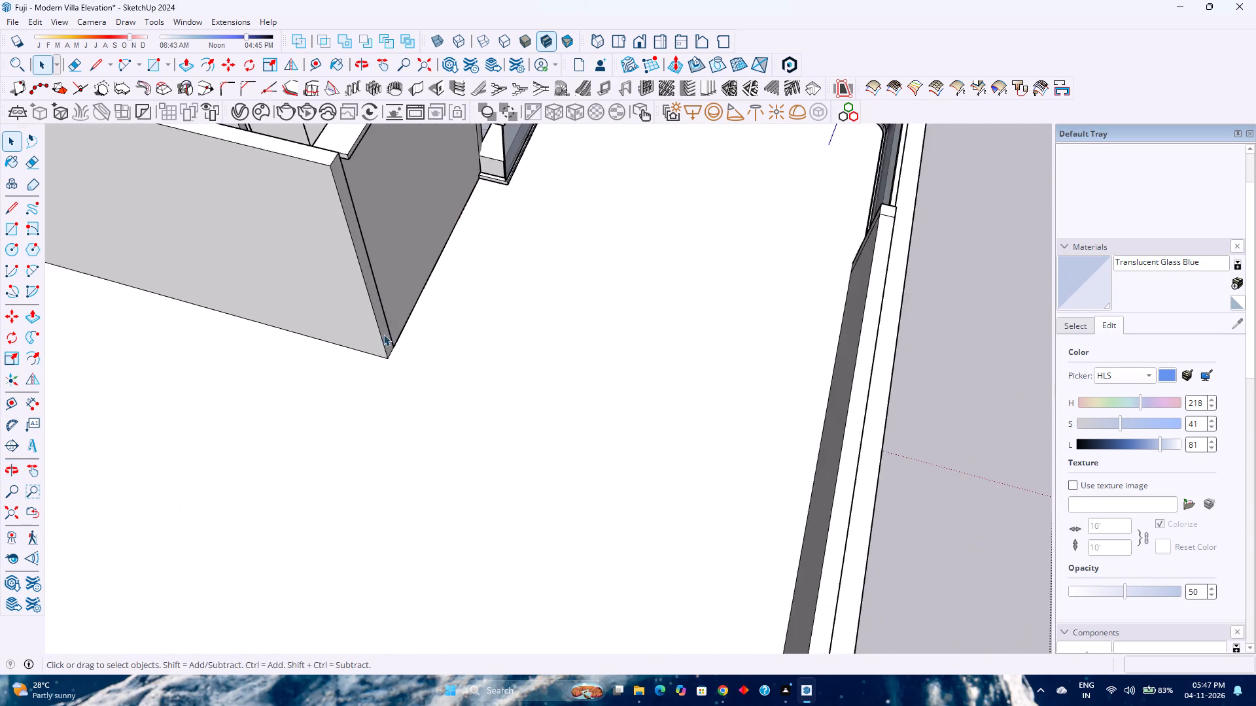
middle_click_drag(381, 337, 647, 373)
middle_click(648, 373)
scroll(645, 360, "down", 9)
middle_click_drag(292, 452, 934, 292)
middle_click(934, 292)
middle_click(942, 290)
scroll(939, 294, "up", 1)
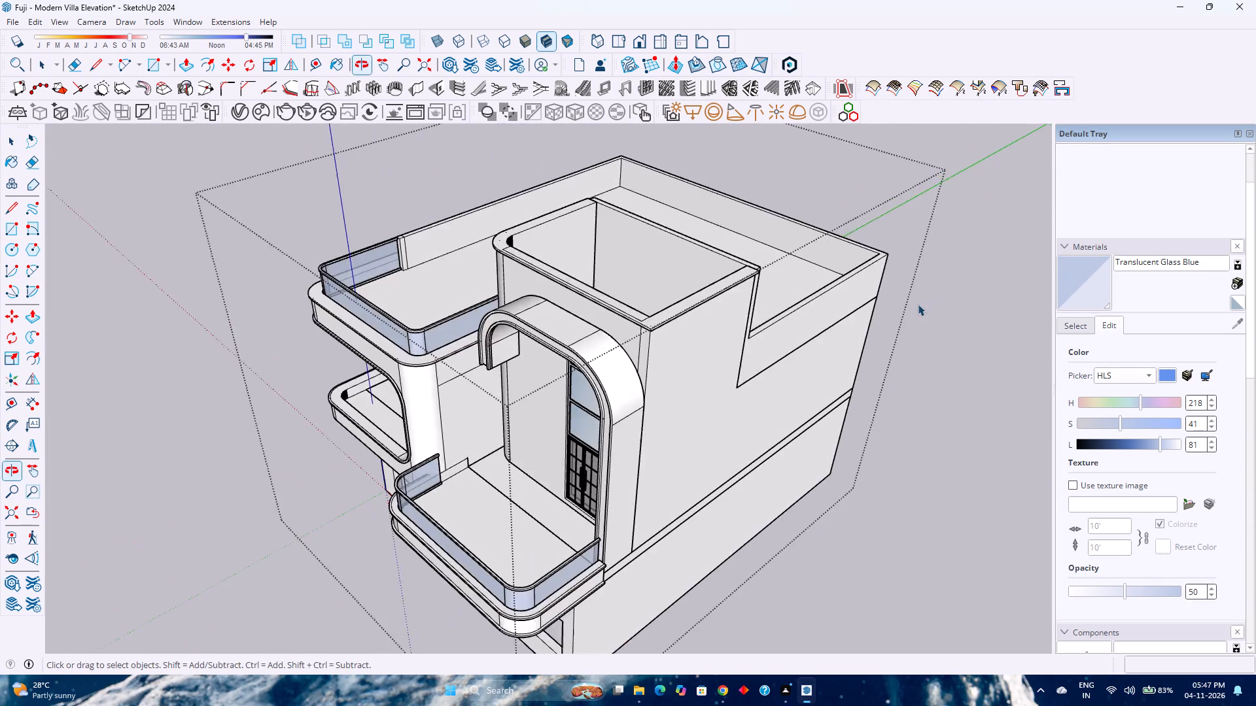
scroll(918, 304, "down", 3)
middle_click_drag(654, 379, 1026, 126)
middle_click(1033, 122)
scroll(1043, 119, "up", 1)
Deselect everything and save the villa model.
left_click(899, 284)
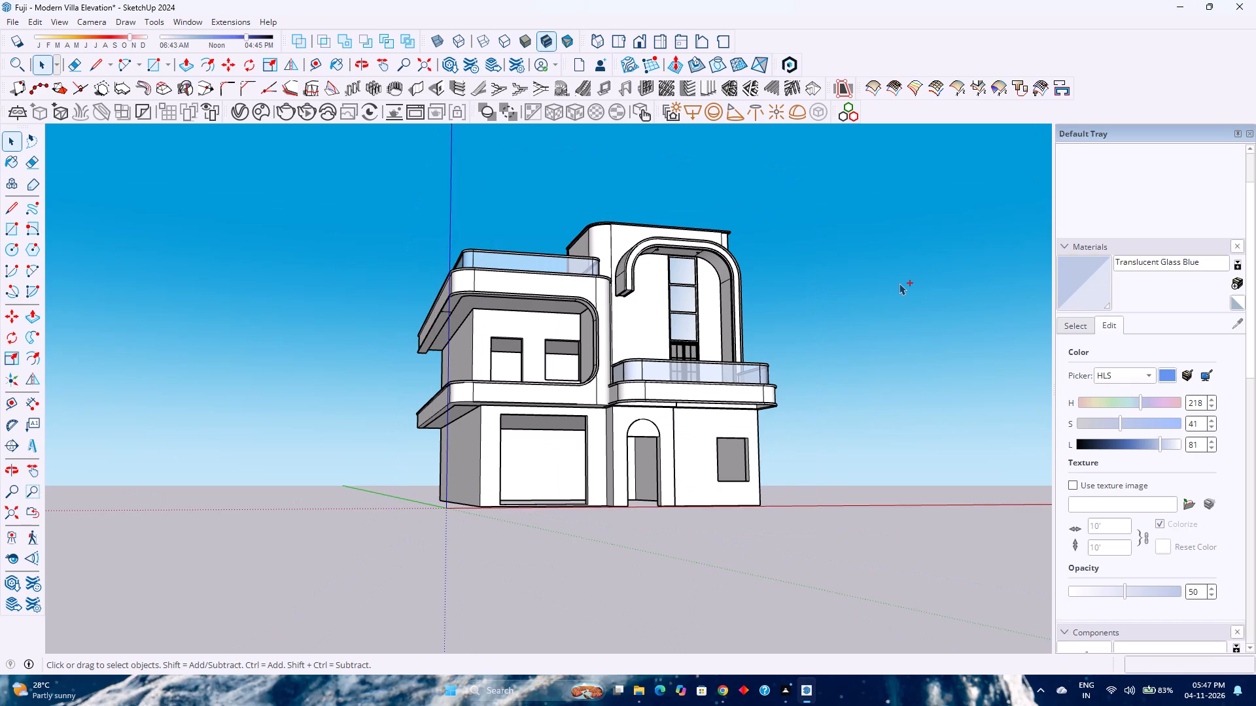
key("ctrl+s")
Open the upper roof group and delete the short line across the parapet's top beside the glass railing's end.
middle_click_drag(651, 278, 977, 389)
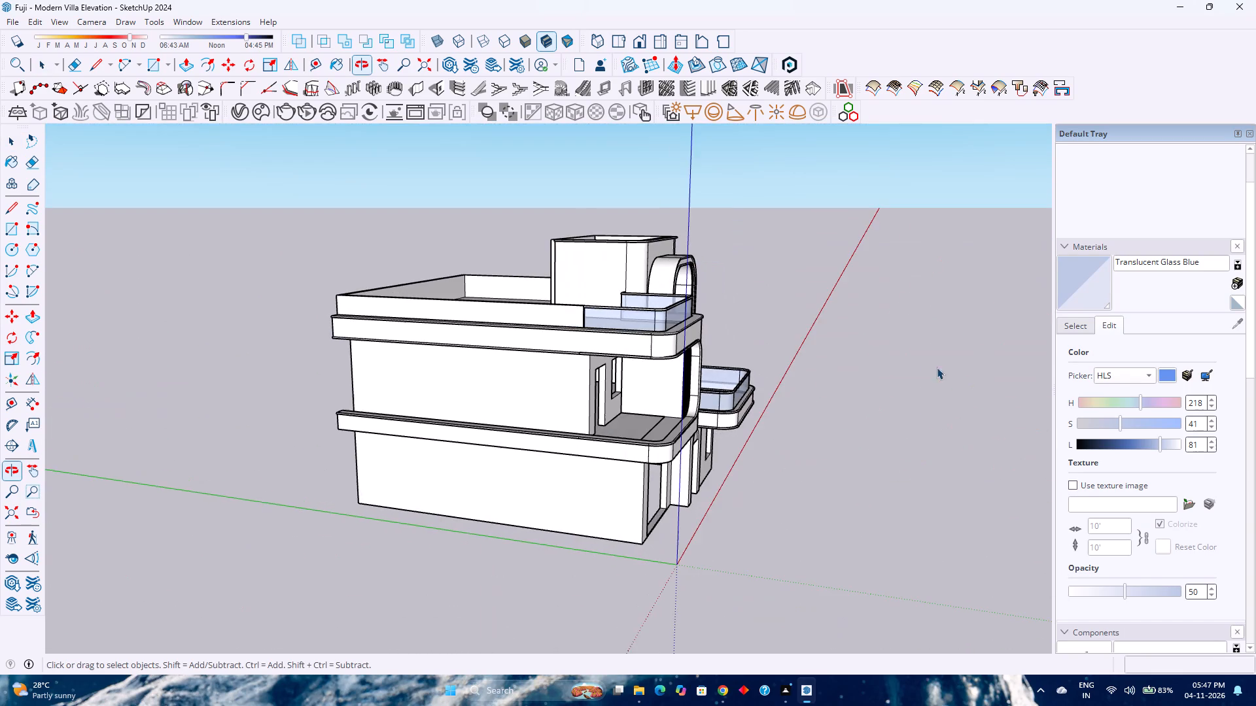
scroll(566, 316, "up", 5)
middle_click_drag(559, 309, 514, 389)
middle_click(512, 390)
scroll(520, 377, "up", 3)
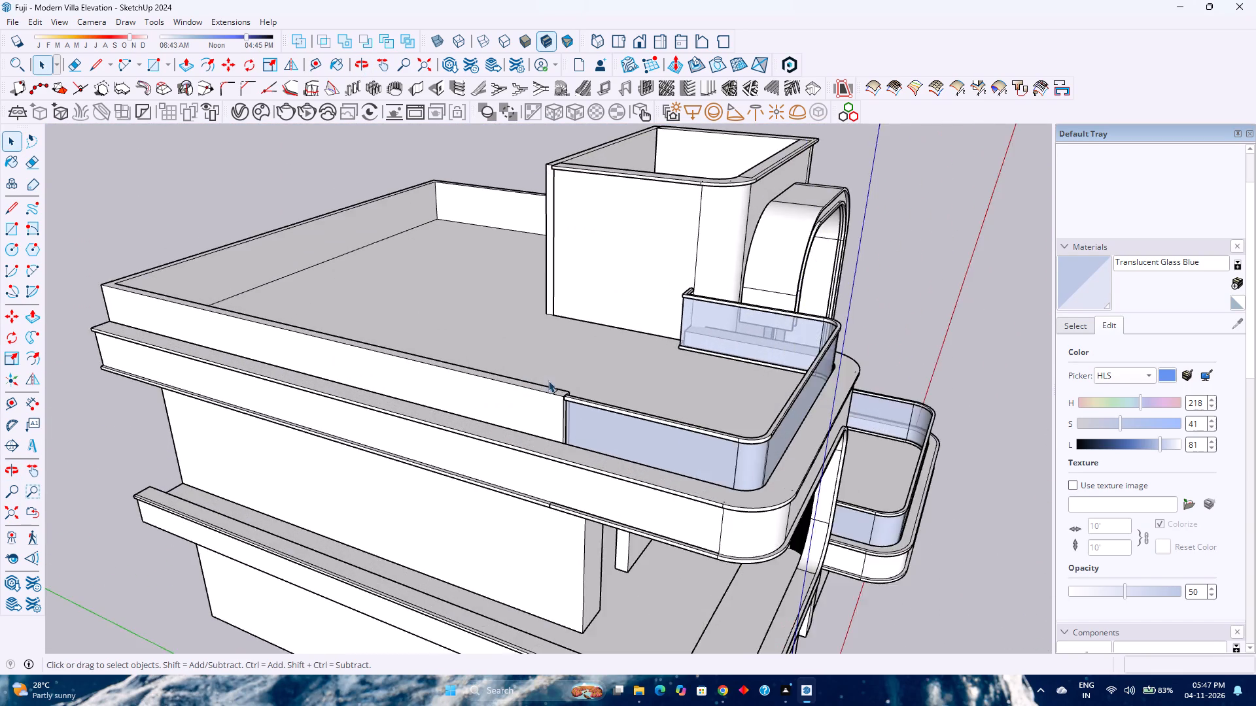
scroll(548, 380, "up", 11)
left_click(558, 390)
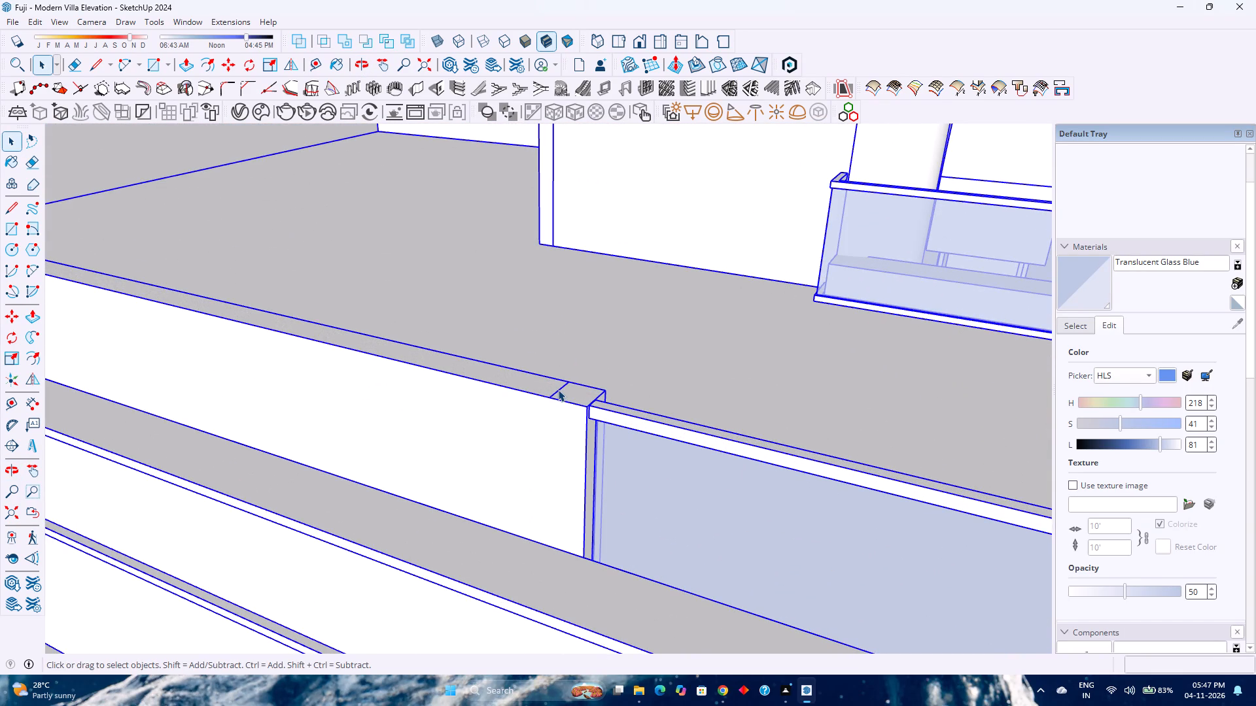
double_click(558, 390)
left_click(559, 391)
double_click(559, 391)
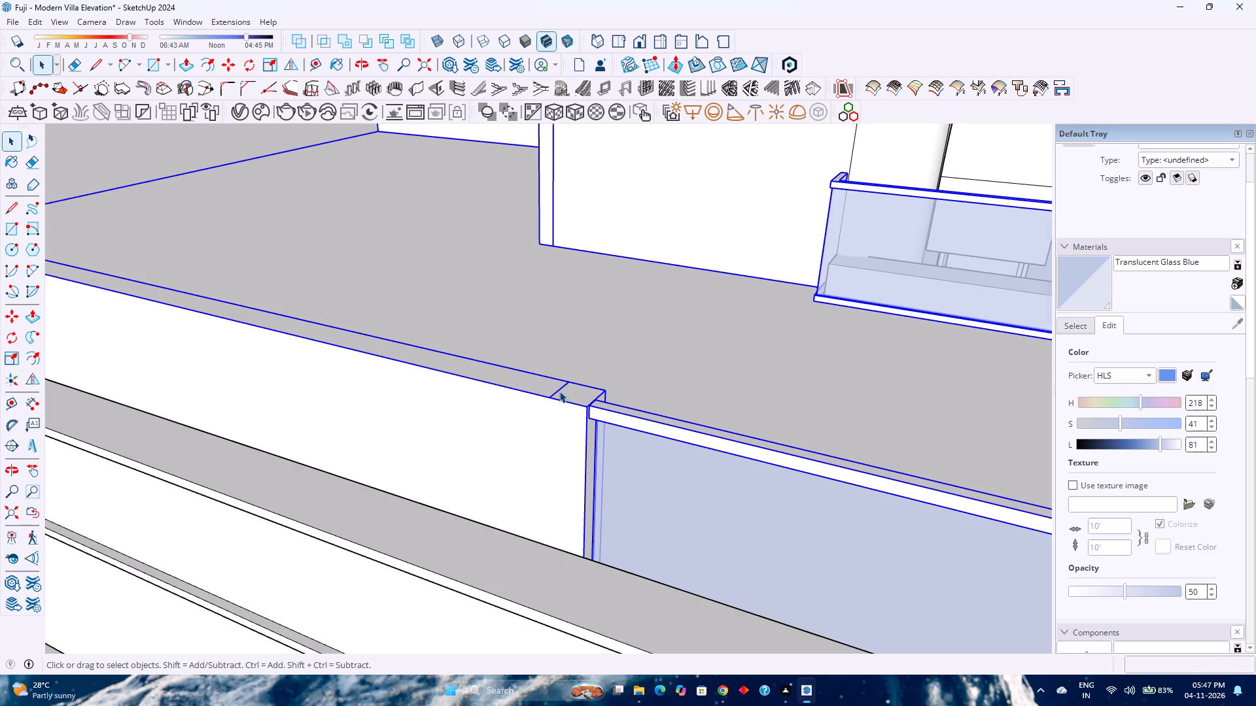
left_click(559, 390)
left_click(559, 393)
left_click(555, 388)
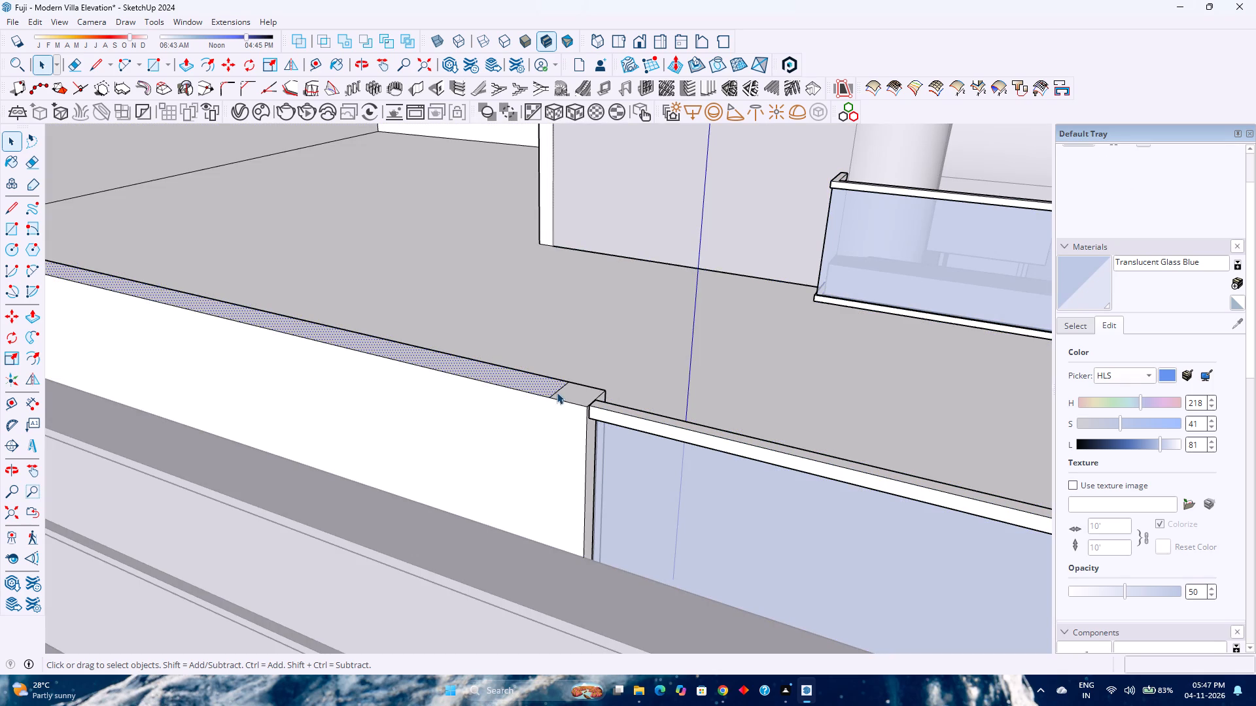
left_click(556, 391)
key("Delete")
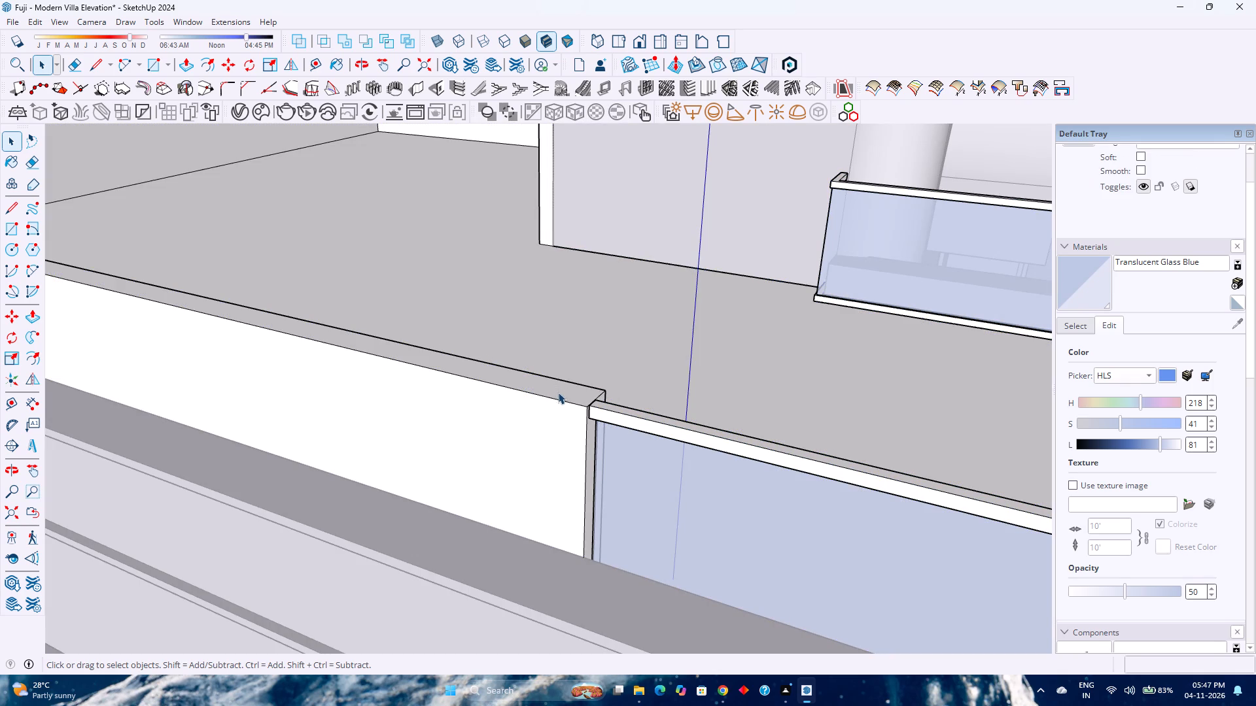
Offset the parapet's outer top edges along both sides and the rear outward by 2 inches.
left_click(537, 395)
scroll(537, 394, "down", 4)
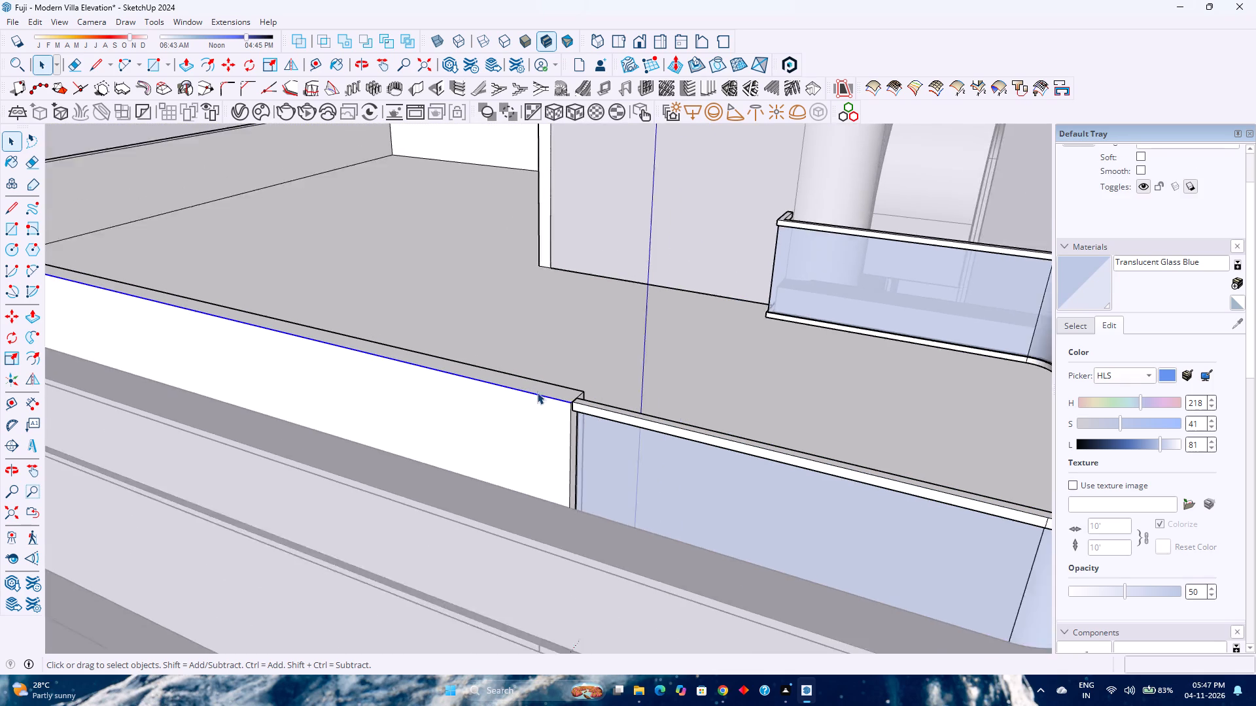
scroll(537, 392, "down", 5)
scroll(434, 344, "down", 3)
middle_click_drag(432, 345, 640, 405, "shift")
middle_click(642, 405, "shift")
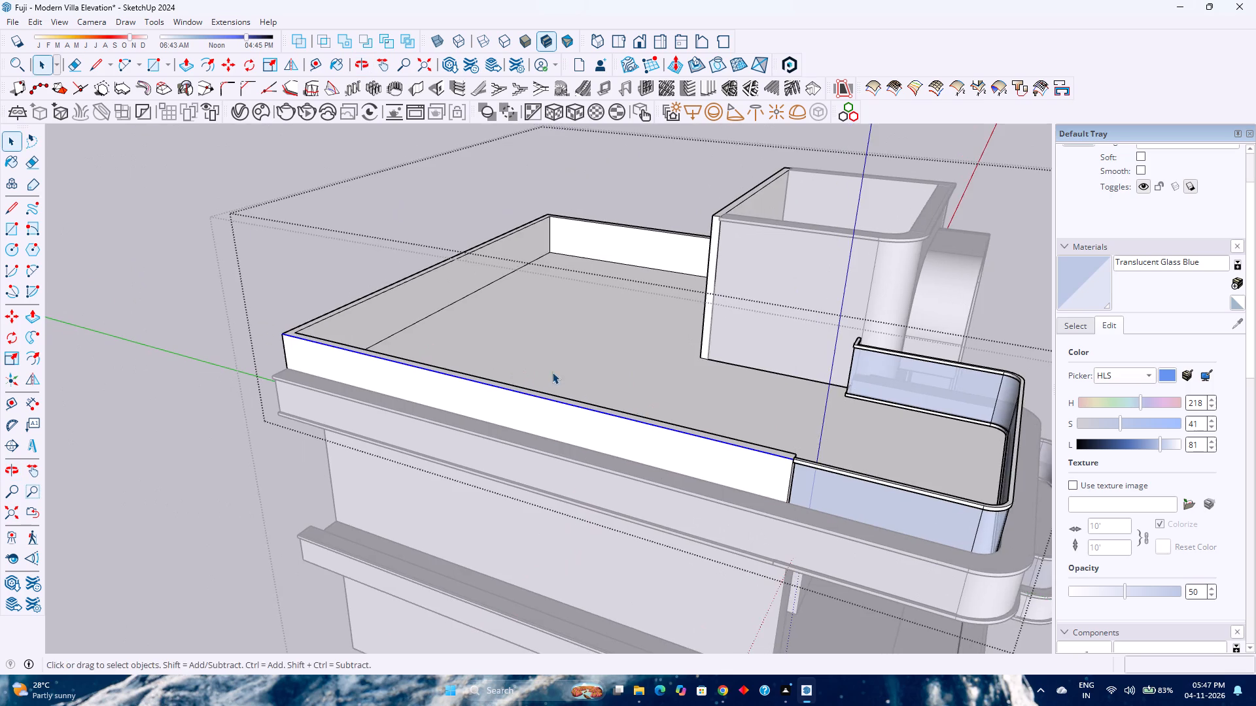
middle_click_drag(548, 370, 962, 417)
middle_click(962, 417)
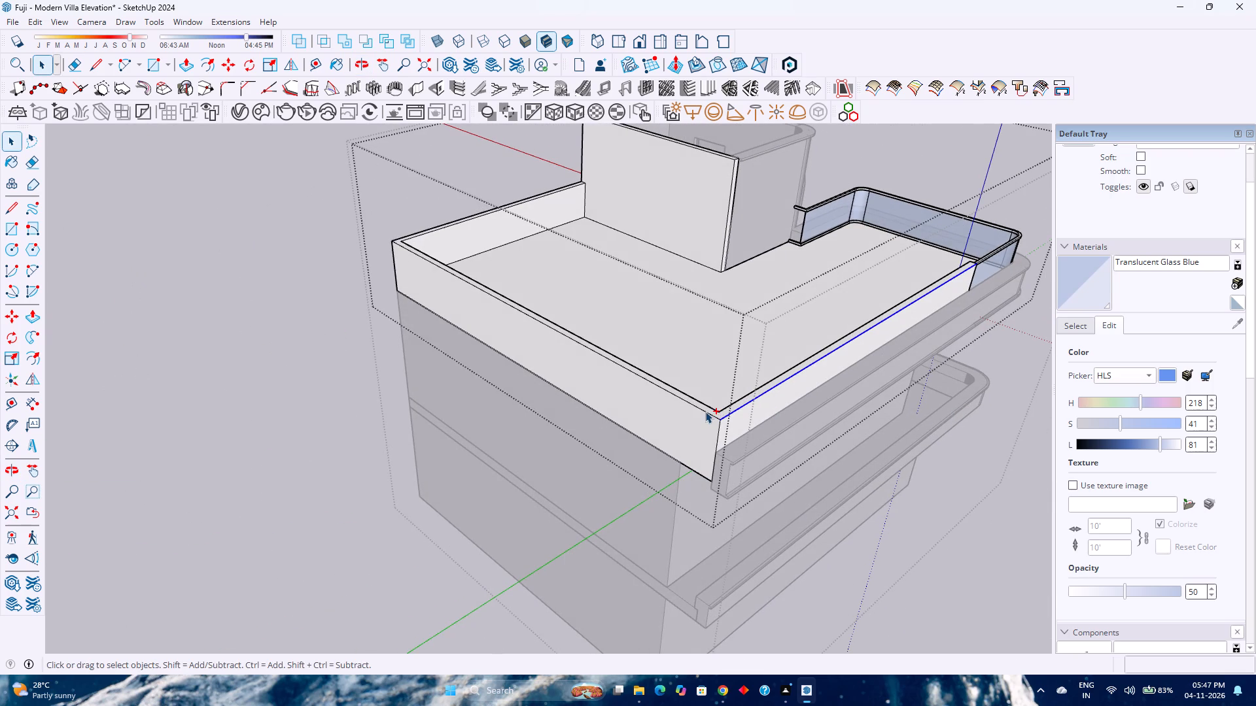
left_click(705, 411, "ctrl")
middle_click_drag(514, 341, 570, 409)
middle_click(570, 409, "shift")
middle_click_drag(501, 387, 869, 464)
scroll(570, 378, "up", 1, "ctrl")
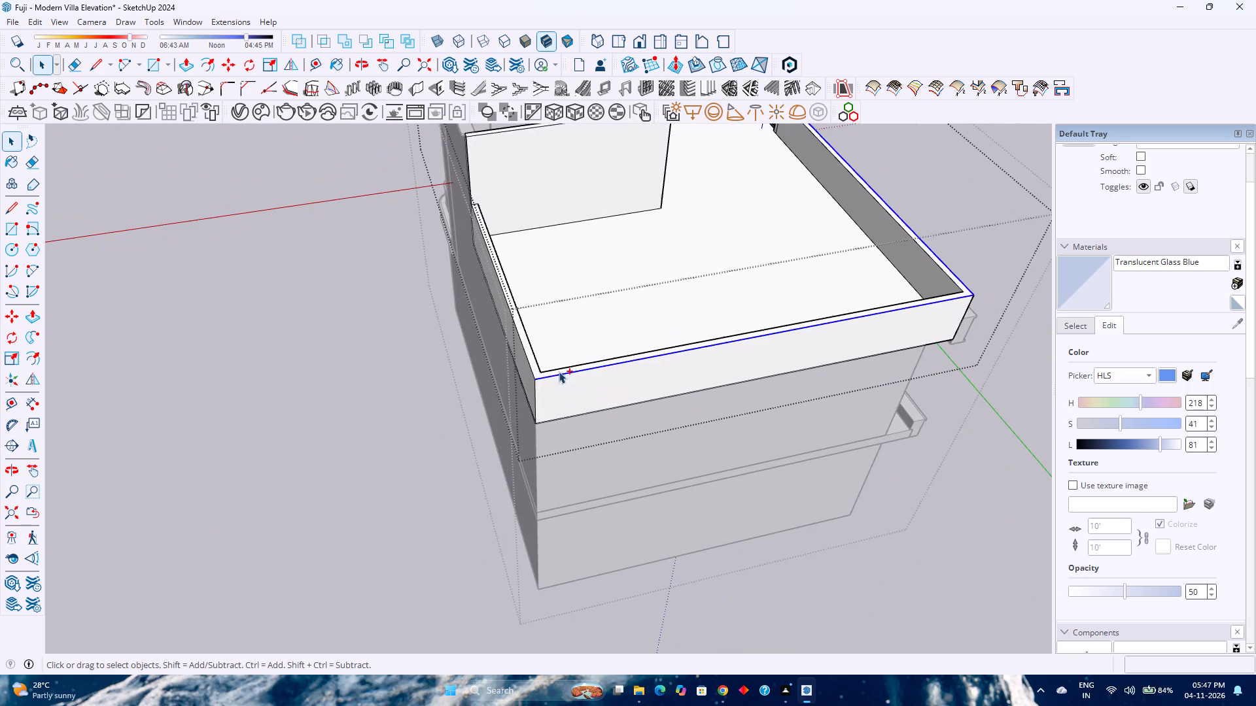
left_click(530, 363, "ctrl")
middle_click_drag(530, 363, 538, 415, "shift")
scroll(512, 397, "up", 4)
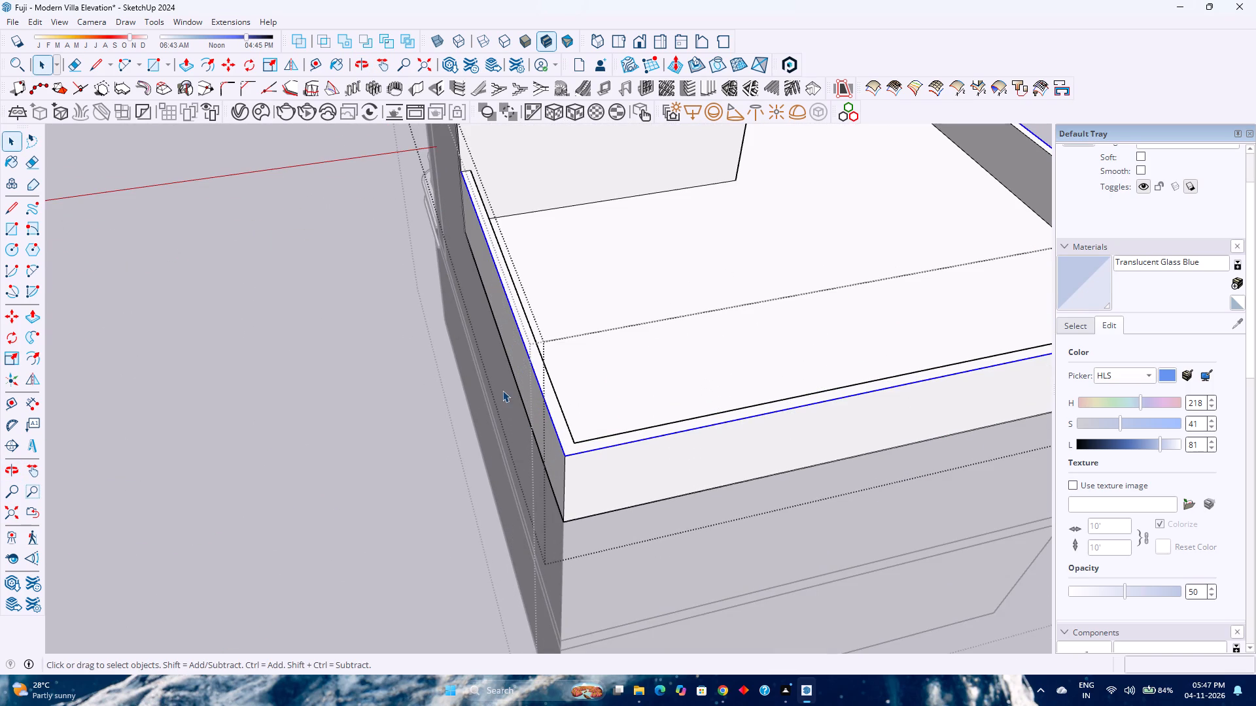
left_click(209, 58)
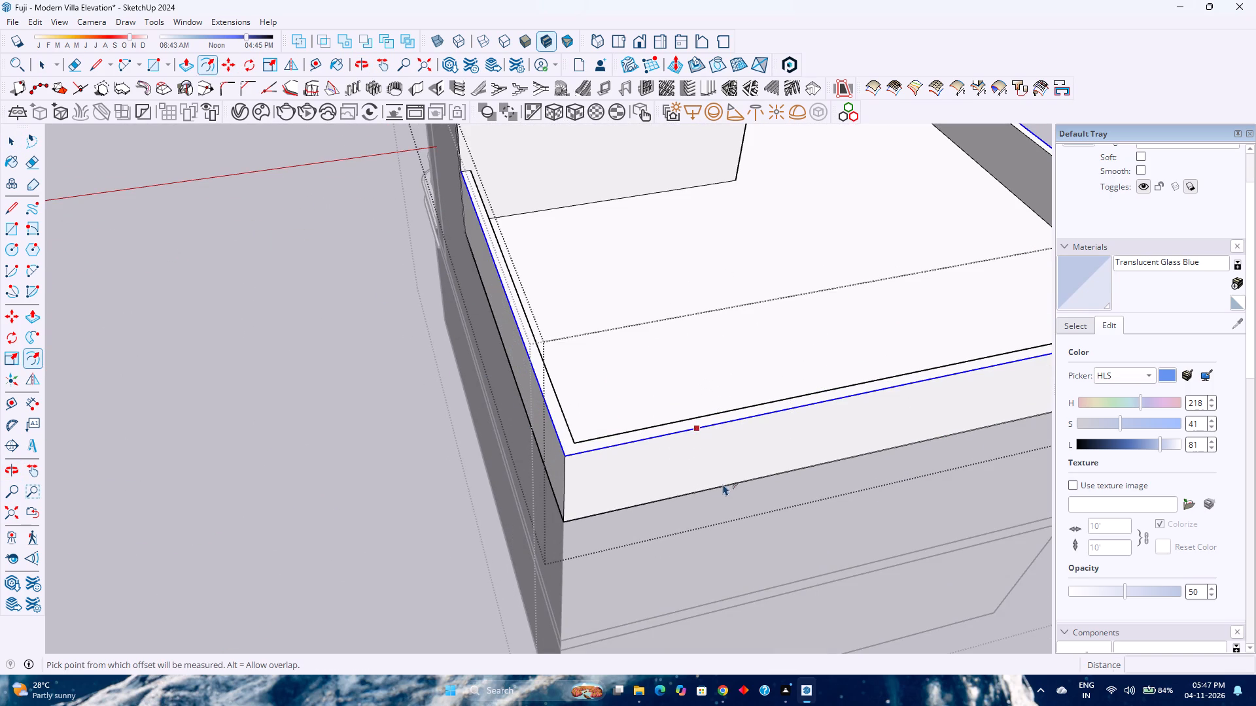
left_click(691, 446)
key("2")
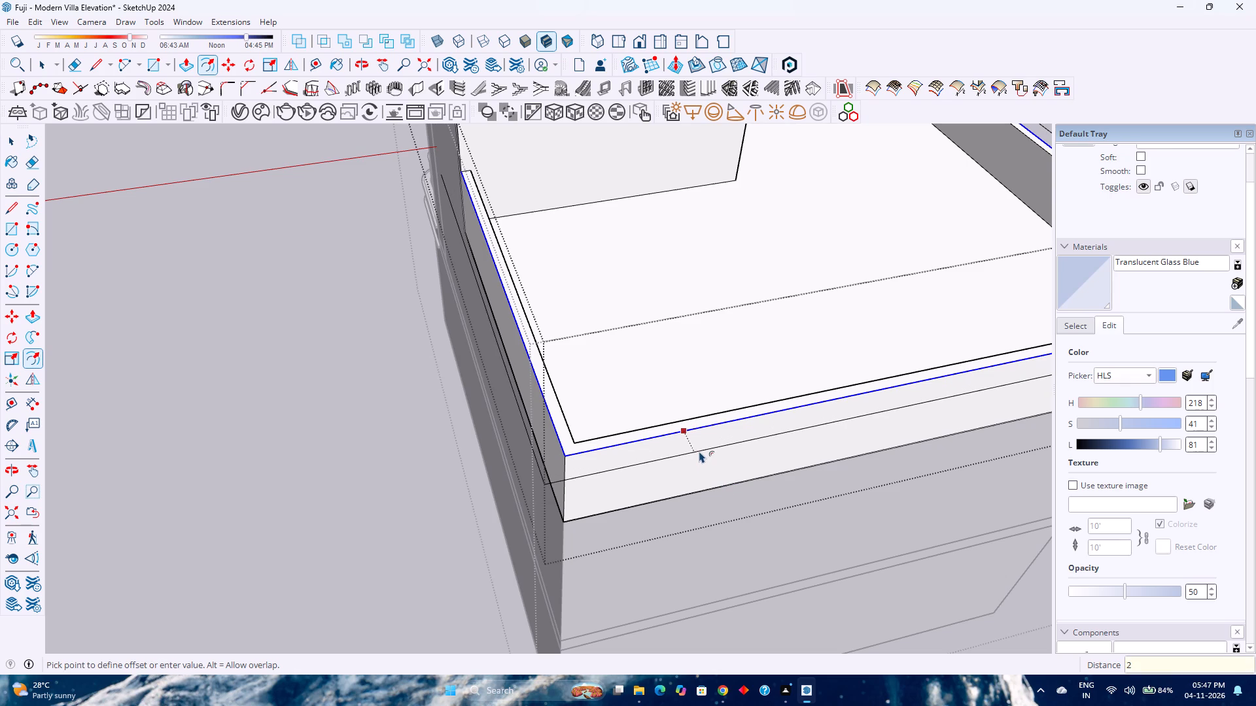
key("Return")
Draw short lines closing both ends of the offset strip around the parapet's top, beside the stair room wall and the glass railing.
key("l")
scroll(461, 167, "up", 1)
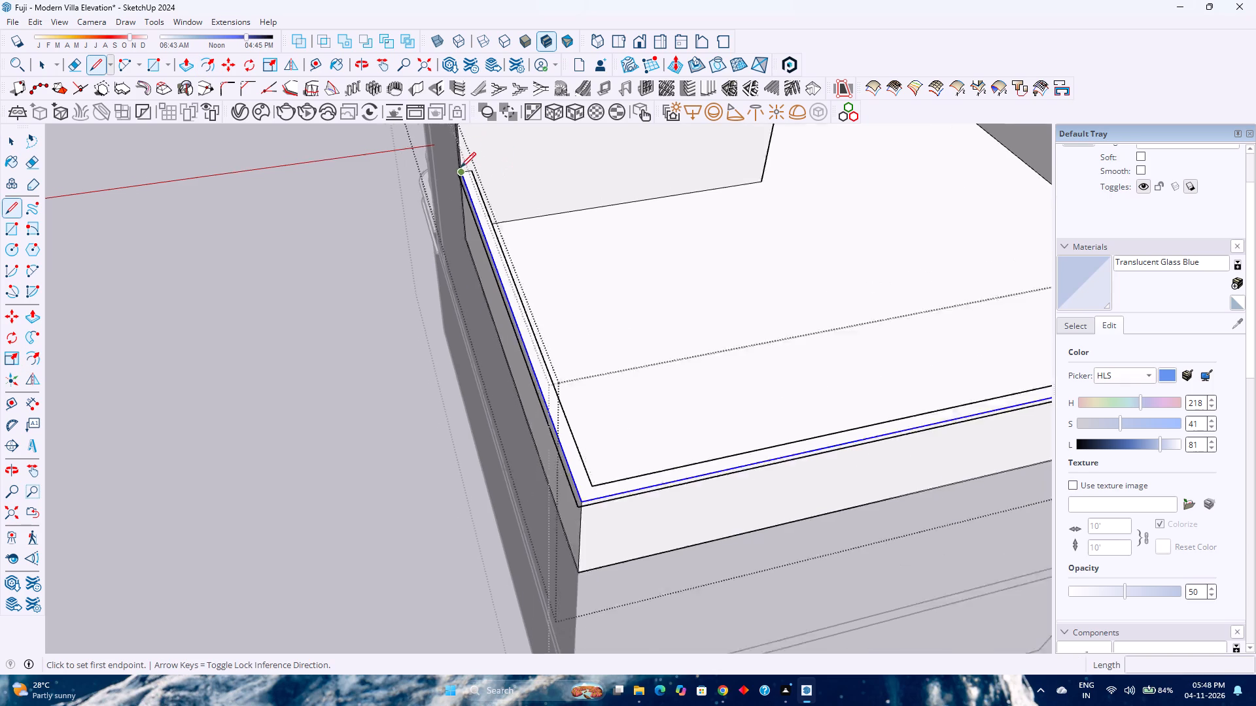
scroll(461, 167, "up", 16)
left_click(461, 174)
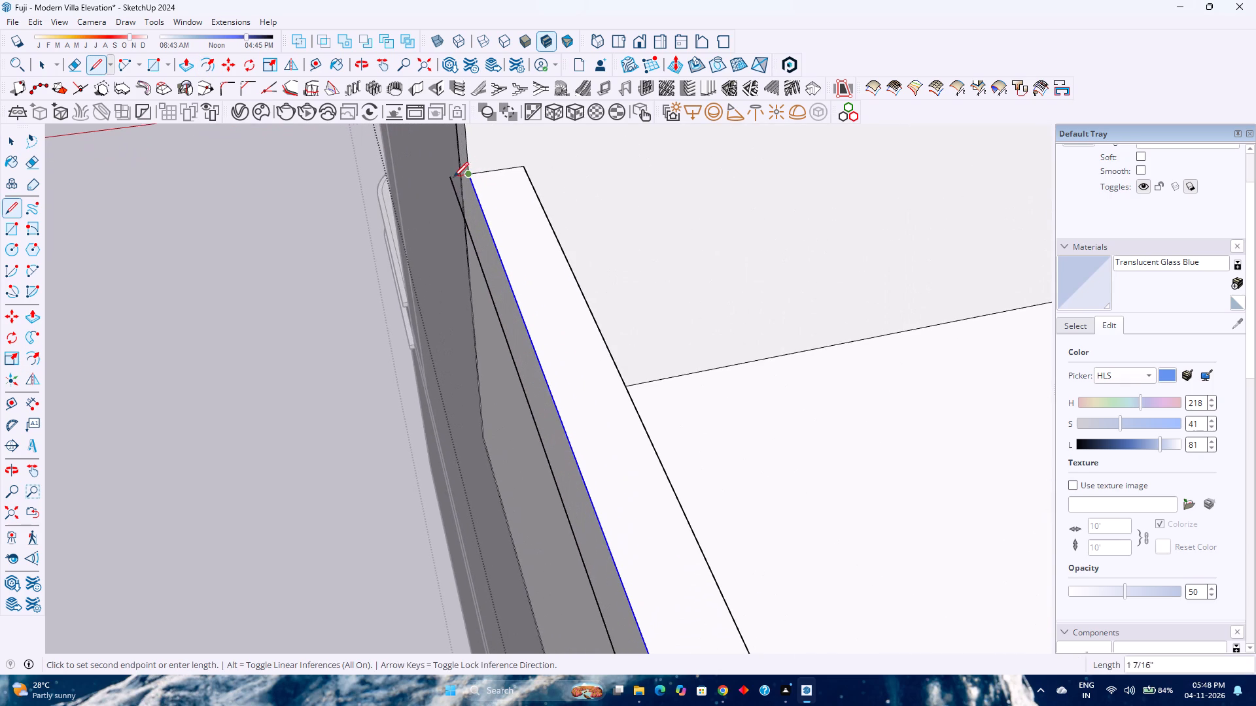
left_click(452, 178)
scroll(436, 196, "down", 7)
key("Escape")
scroll(440, 202, "down", 6)
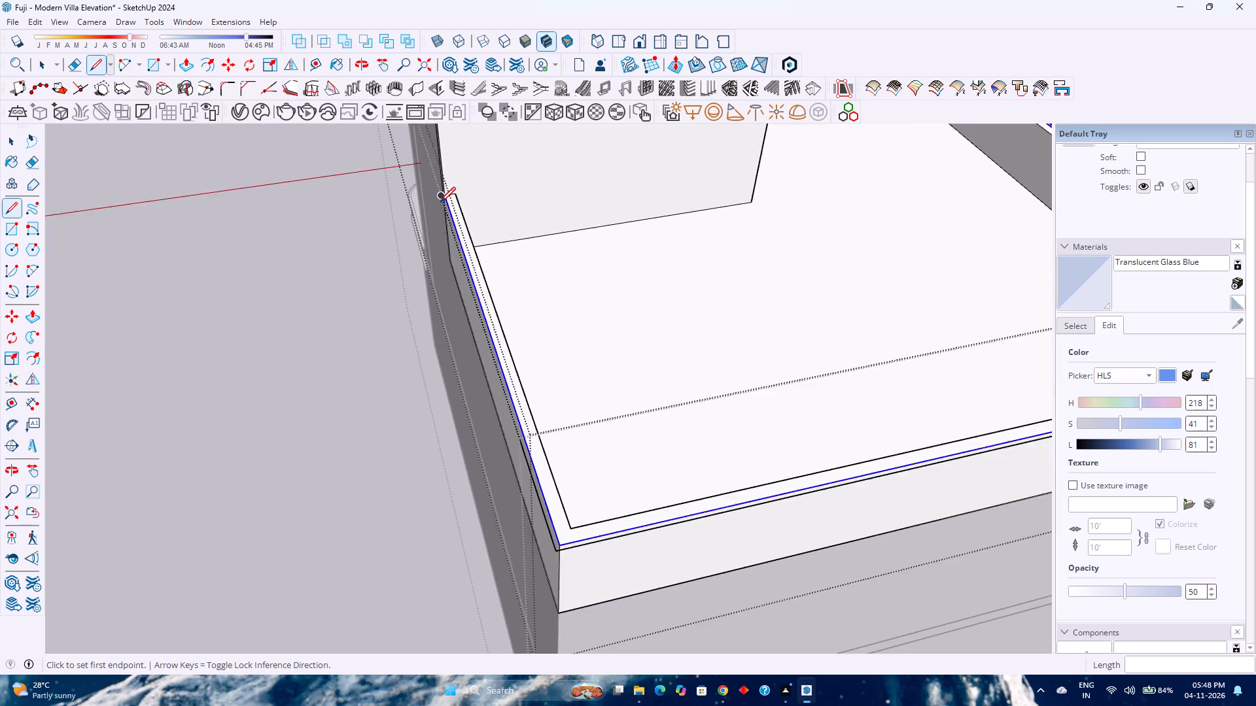
scroll(440, 202, "down", 8)
middle_click_drag(638, 212, 330, 249)
middle_click(330, 249)
scroll(912, 273, "up", 3)
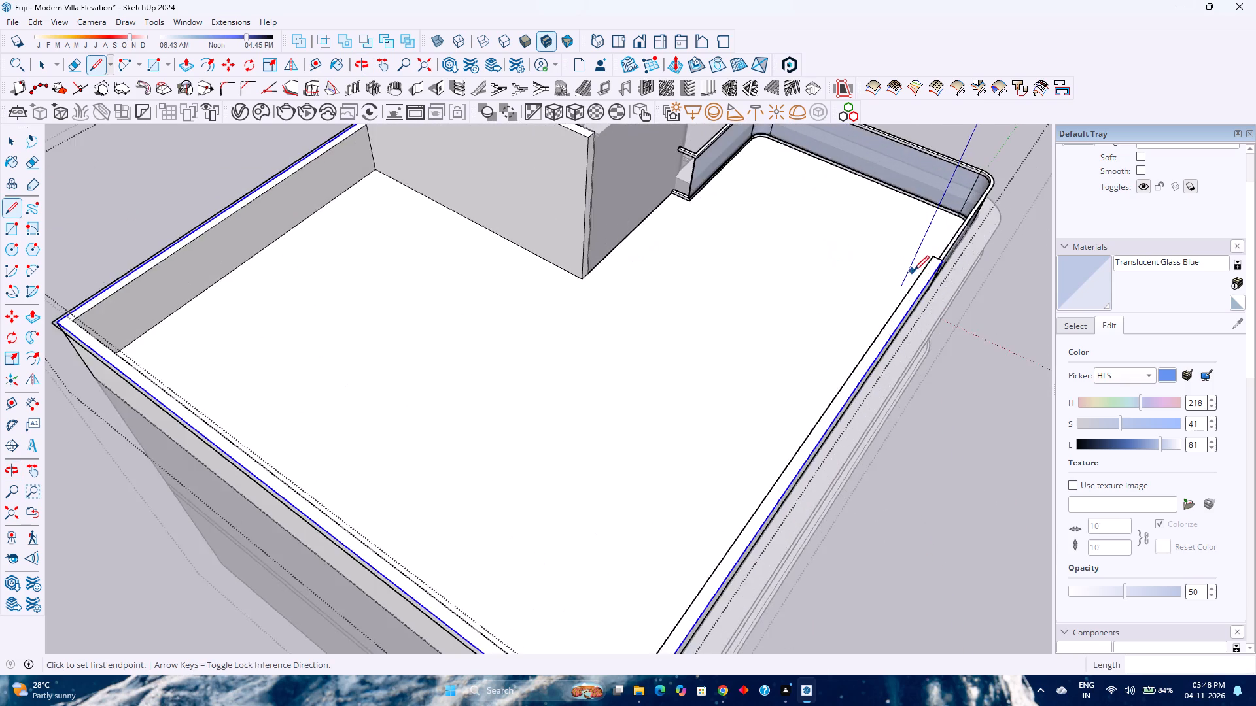
scroll(914, 271, "up", 19)
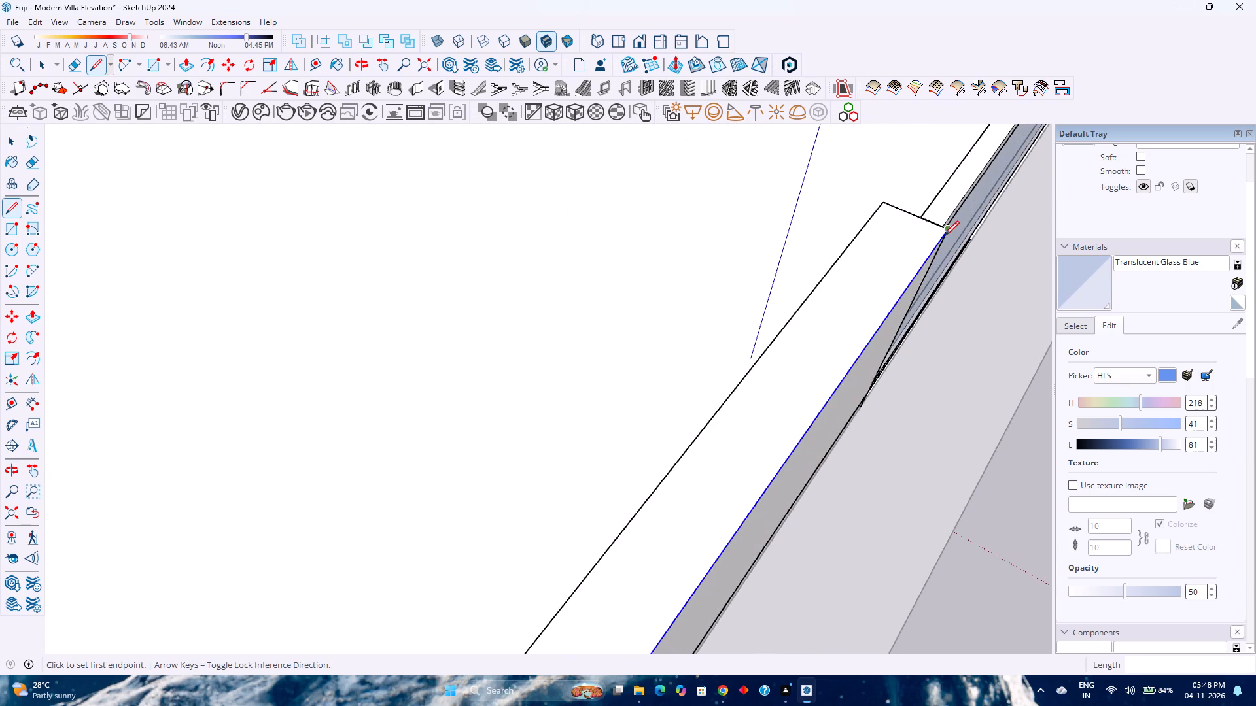
left_click(947, 234)
left_click(971, 241)
Push/Pull the closed strip around the parapet's top edge 2 inches downward to form the projecting band.
key("p")
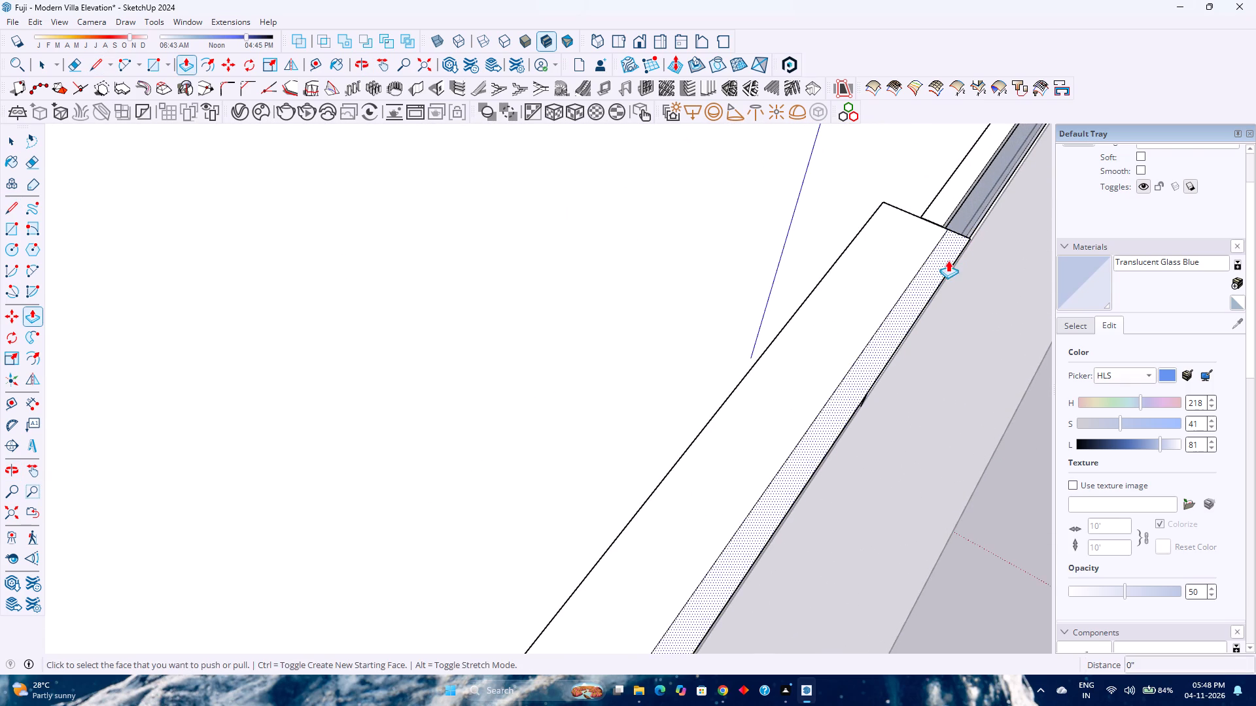
left_click(948, 260)
middle_click_drag(917, 305, 818, 205)
middle_click(818, 205)
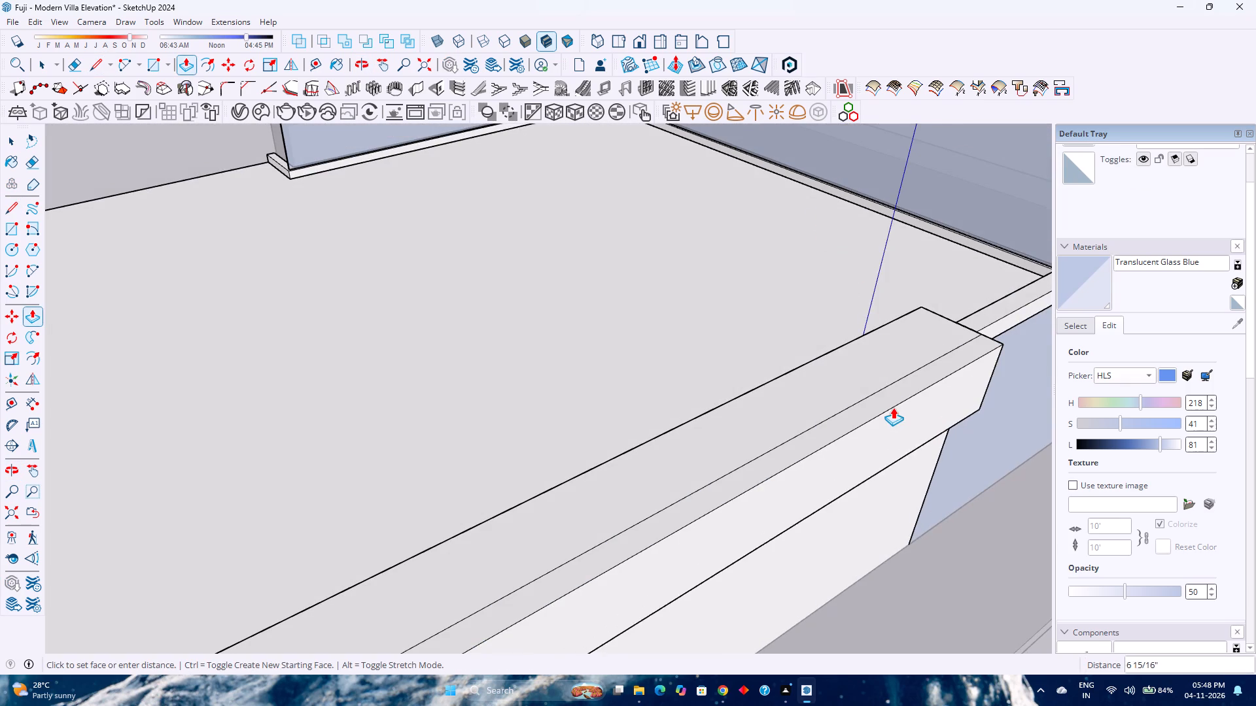
key("2")
key("Return")
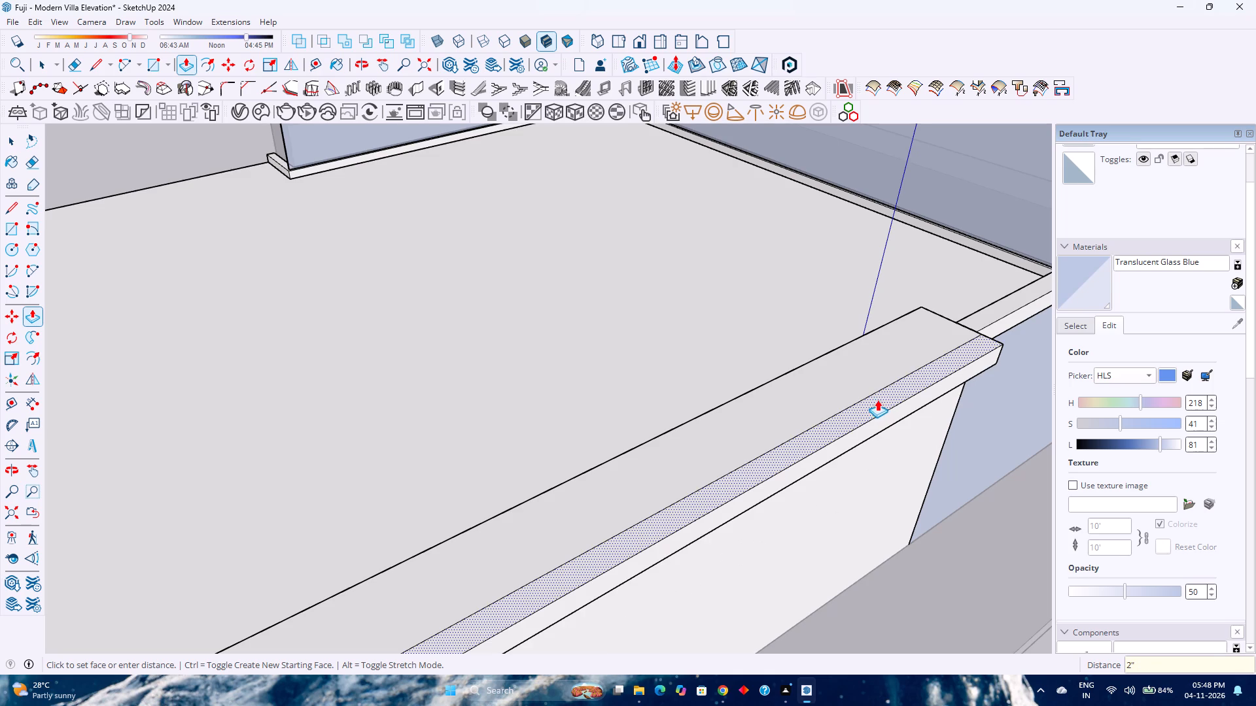
Erase the seam lines between the parapet's top face and the projecting band along both sides and the rear.
key("e")
left_click(871, 391)
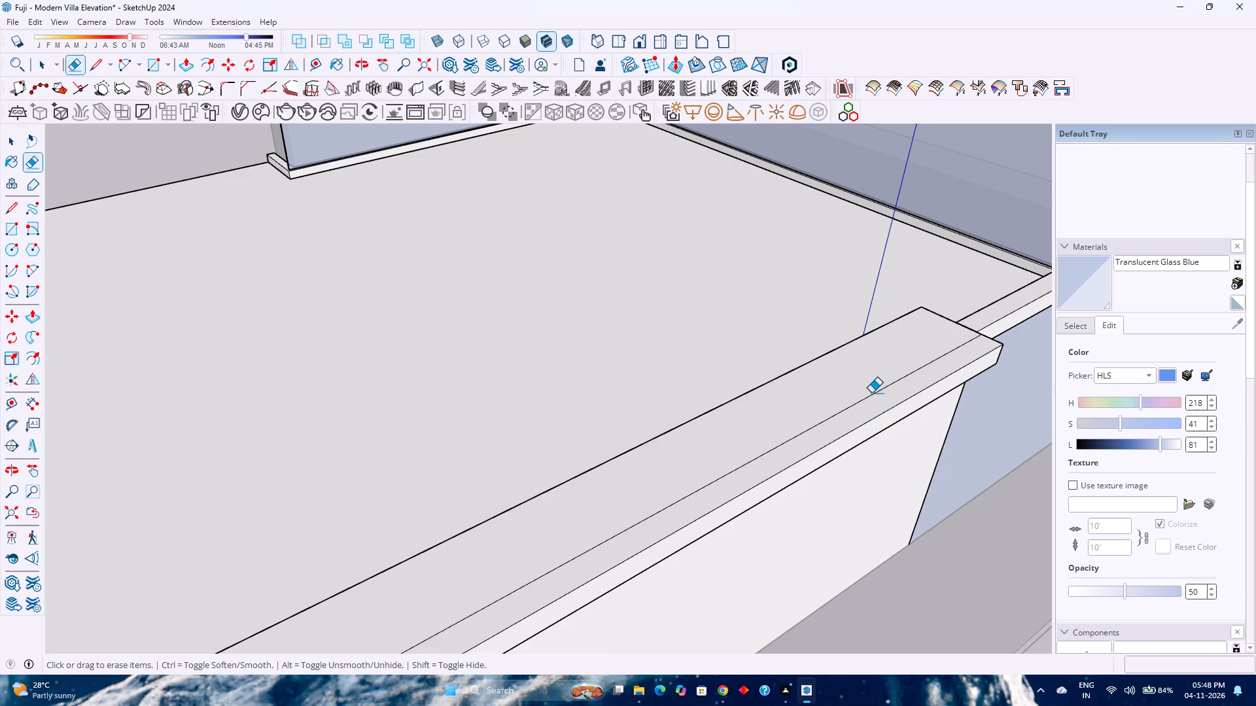
left_click(874, 394)
scroll(873, 394, "down", 15)
scroll(869, 381, "up", 1)
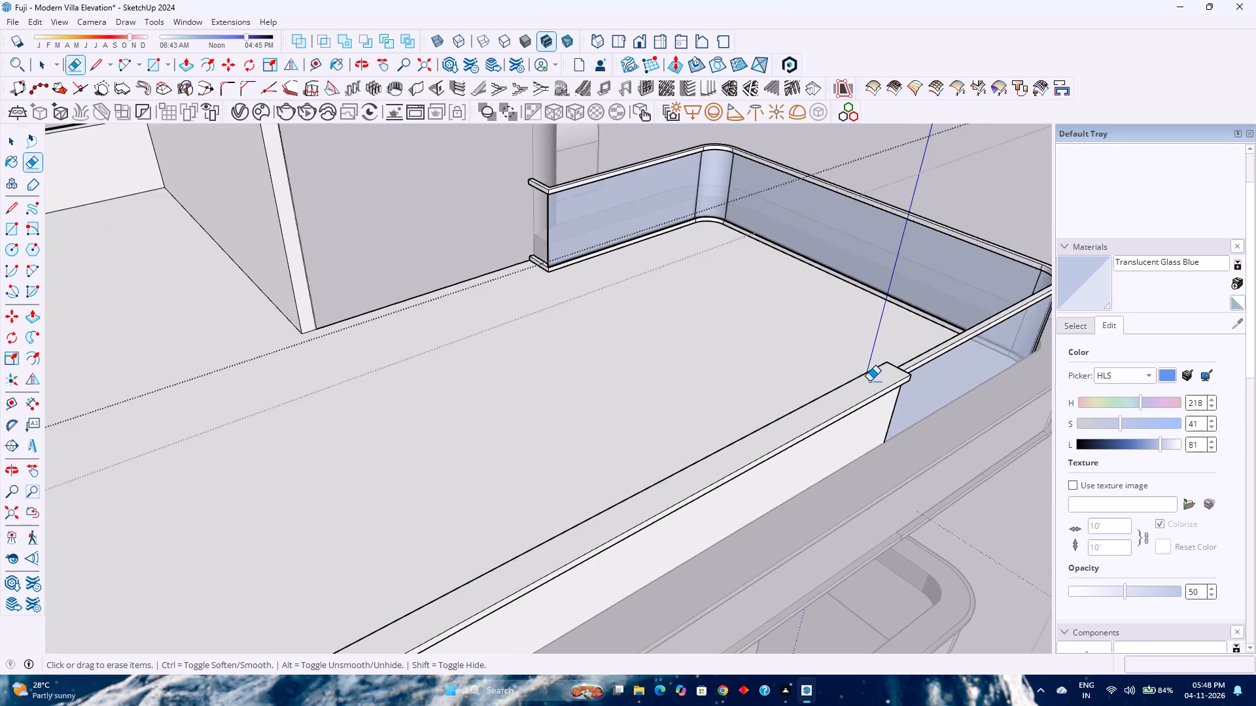
scroll(869, 381, "down", 12)
scroll(369, 285, "up", 7)
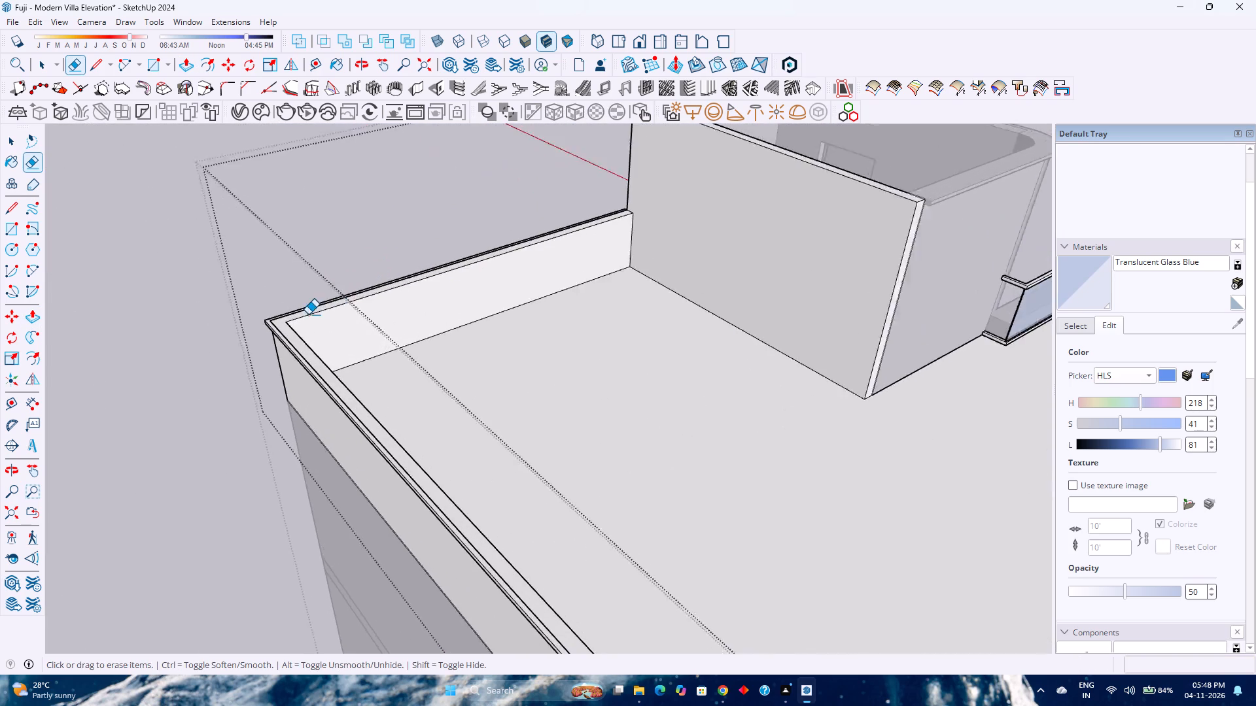
scroll(308, 314, "up", 6)
left_click(284, 314)
key("space")
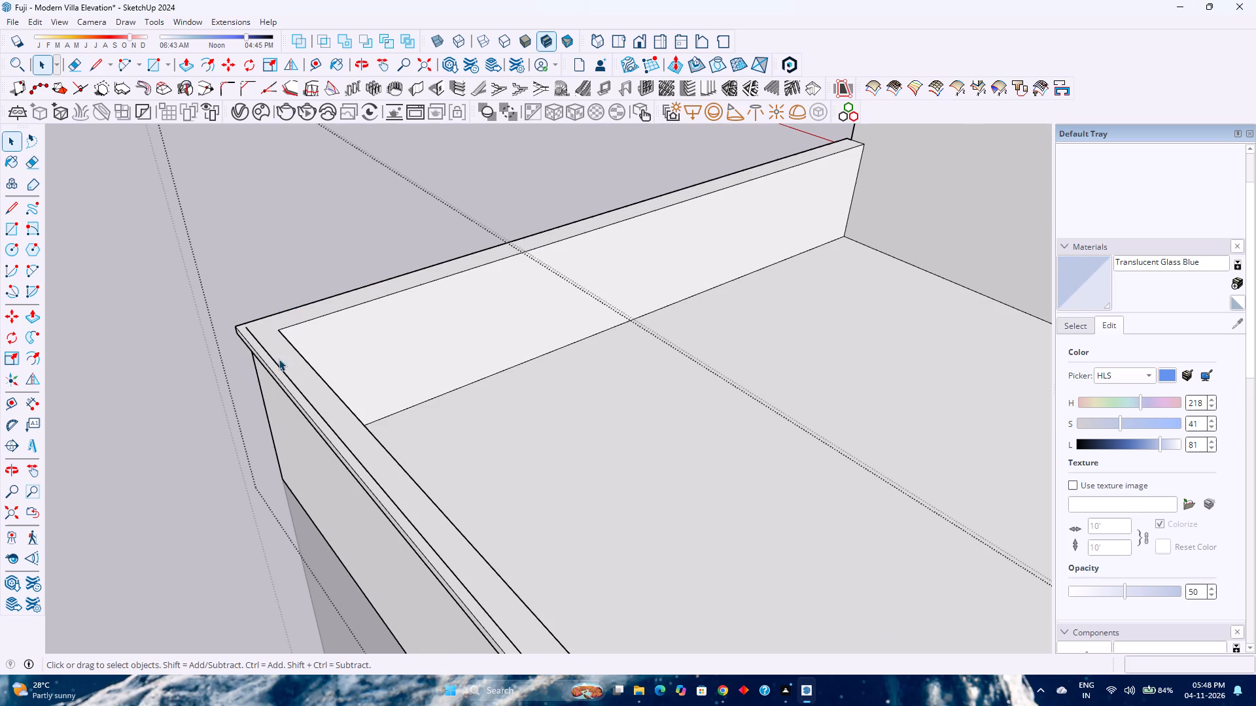
left_click(279, 364)
key("Delete")
Close the upper roof group and save the villa model.
scroll(281, 364, "down", 5)
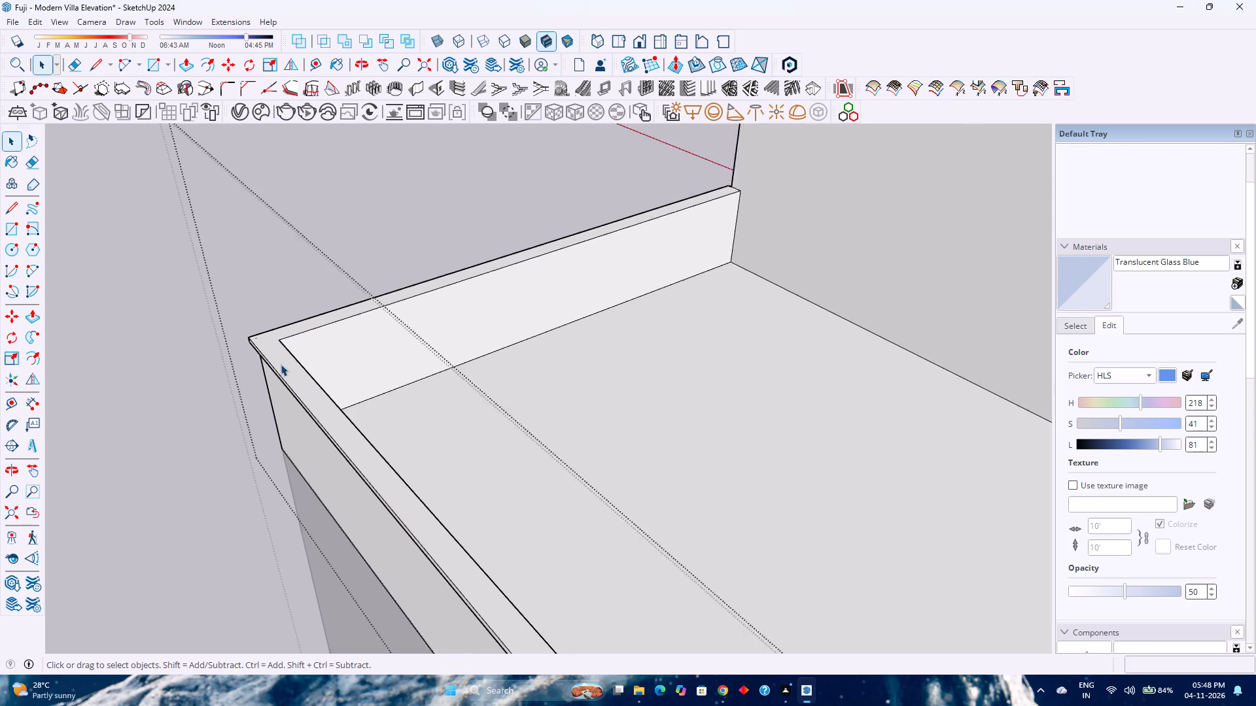
scroll(281, 364, "down", 8)
middle_click_drag(364, 407, 356, 348)
middle_click(357, 341)
scroll(363, 328, "down", 4)
middle_click_drag(500, 457, 361, 384)
middle_click(339, 375)
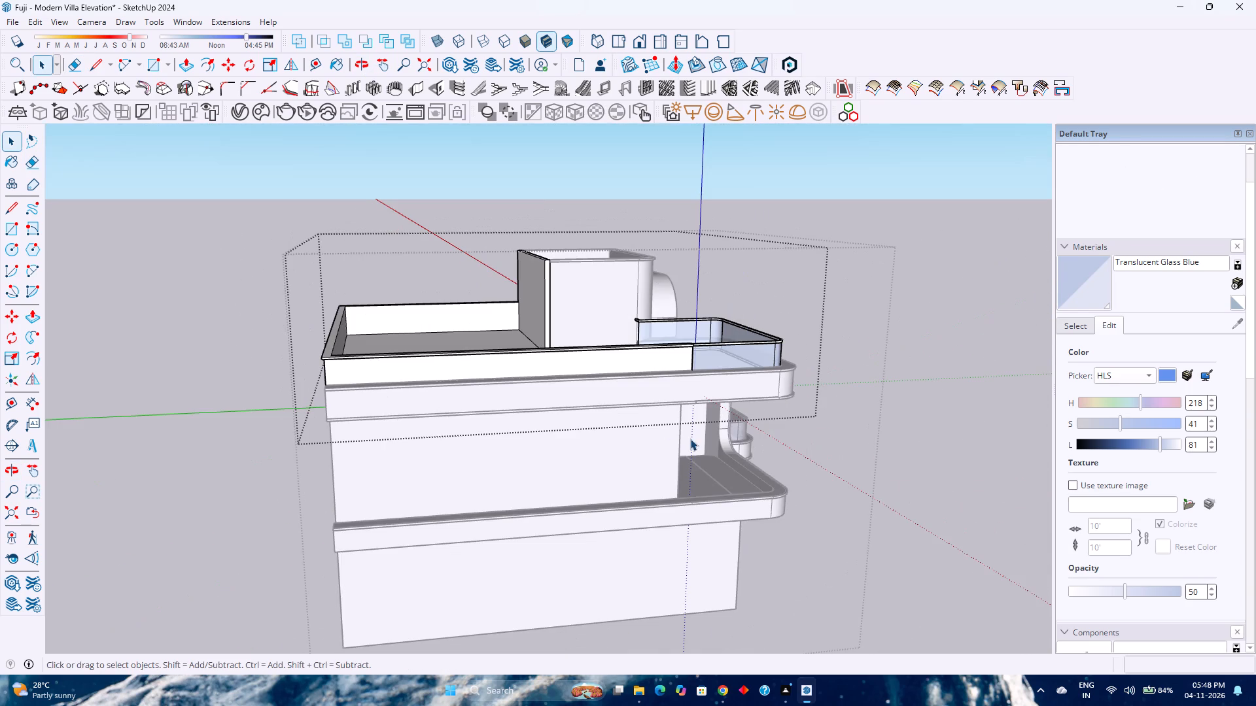
left_click(864, 442)
middle_click_drag(871, 441, 546, 405)
middle_click(546, 405)
scroll(875, 424, "up", 2)
middle_click_drag(875, 424, 773, 409)
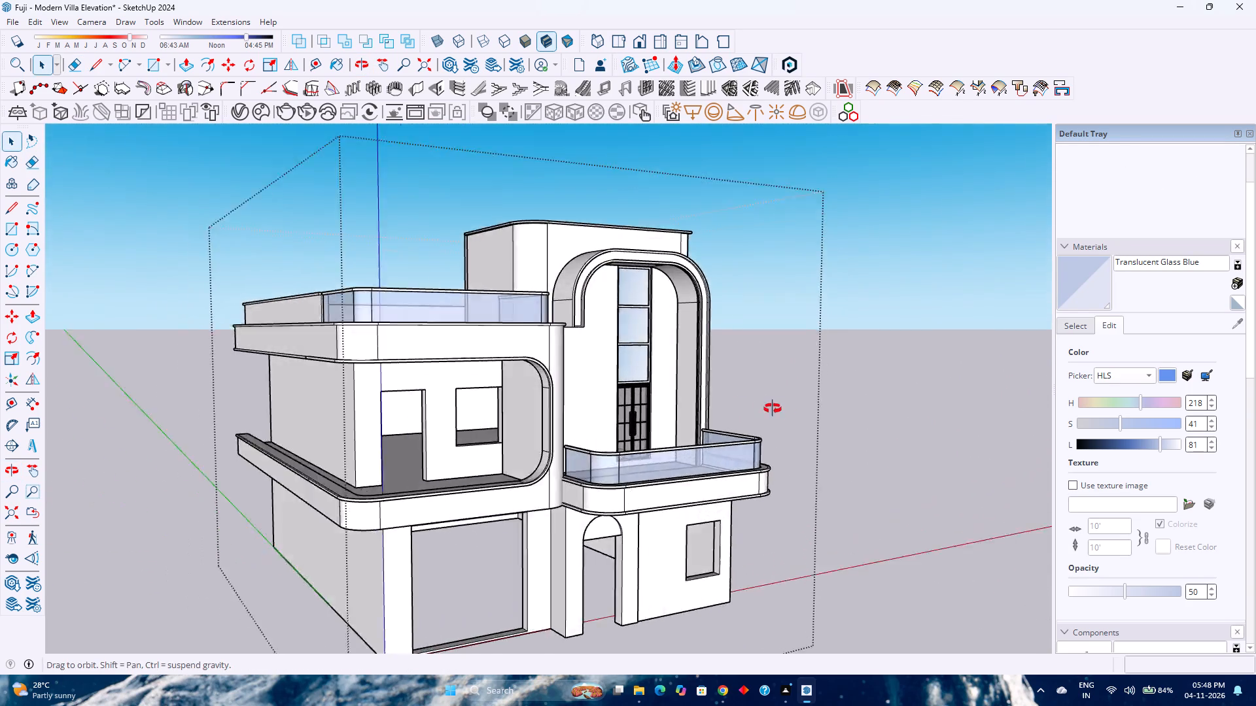
middle_click_drag(773, 409, 672, 414)
middle_click(672, 414)
scroll(672, 414, "up", 1)
scroll(674, 414, "down", 3)
middle_click_drag(725, 417, 726, 366)
middle_click(729, 354)
key("ctrl+s")
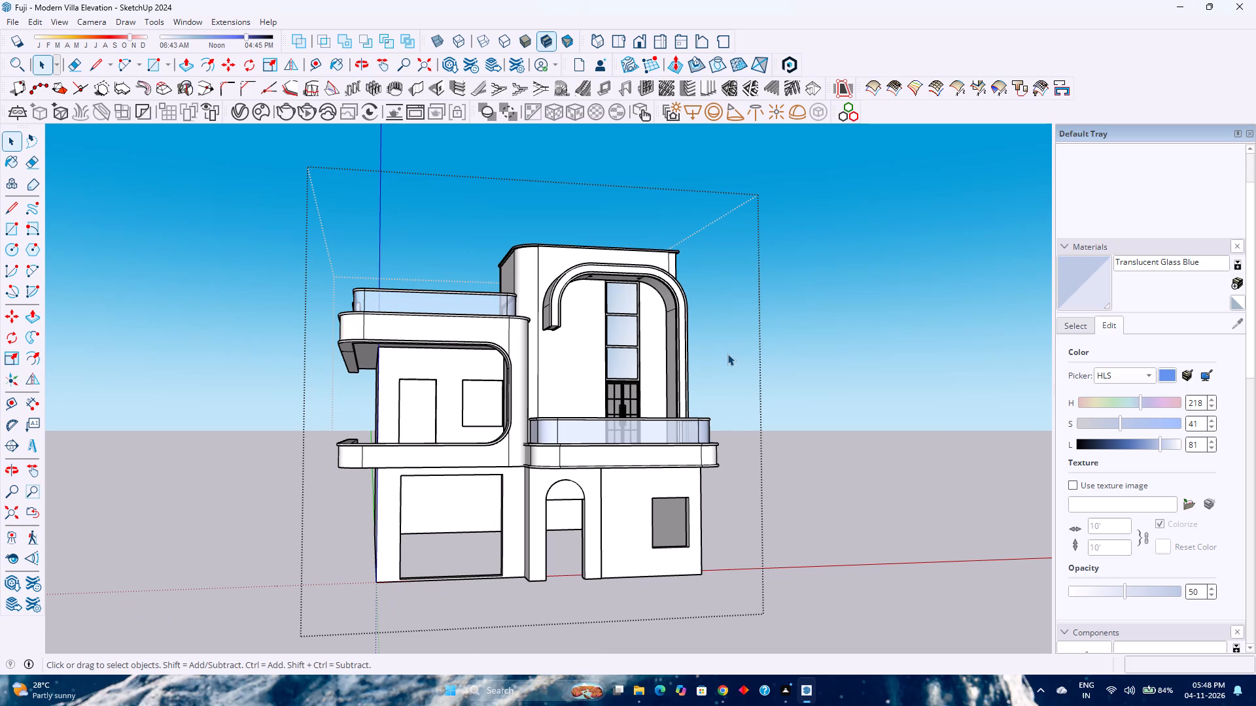
Examine the villa's front facade, balconies and side wall from the front and from the front corner.
scroll(742, 384, "up", 2)
scroll(742, 386, "down", 2)
scroll(629, 426, "up", 1)
scroll(629, 426, "down", 2)
scroll(629, 426, "up", 2)
scroll(629, 426, "down", 2)
scroll(629, 429, "up", 1)
scroll(633, 439, "down", 3)
middle_click_drag(854, 422, 846, 432)
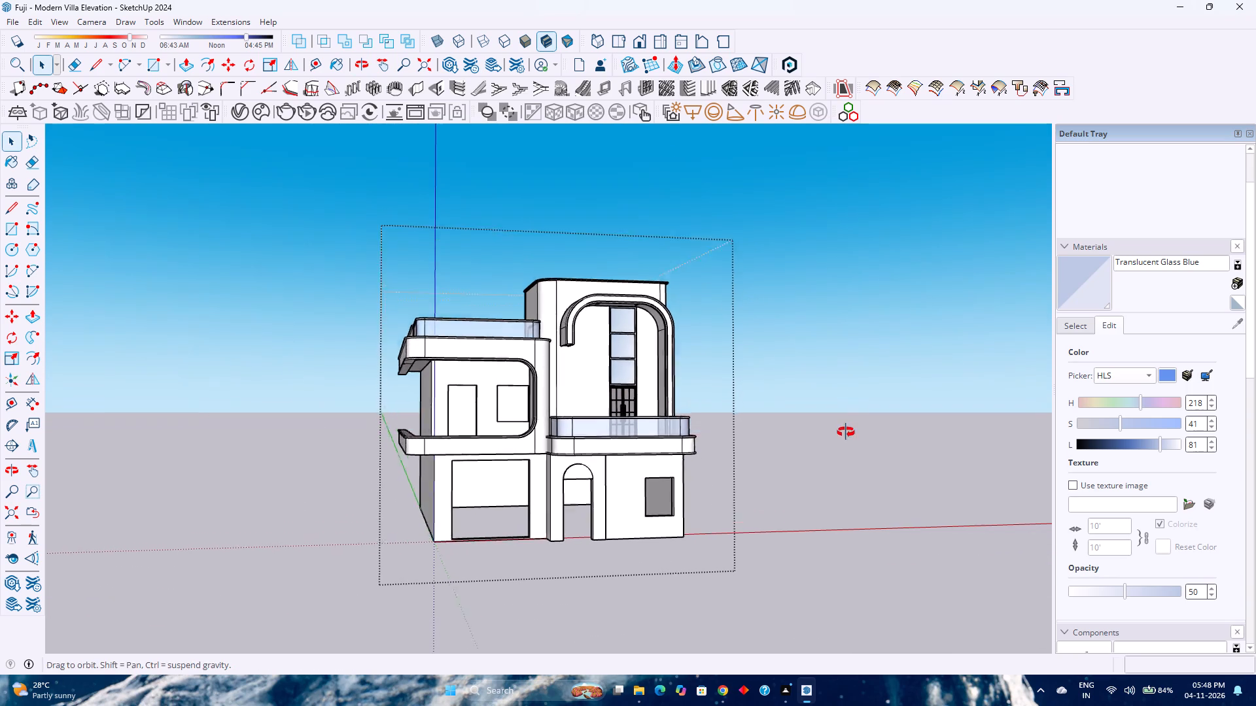
middle_click_drag(846, 432, 589, 434)
right_click_drag(599, 434, 589, 434)
middle_click(589, 434)
scroll(453, 448, "up", 7)
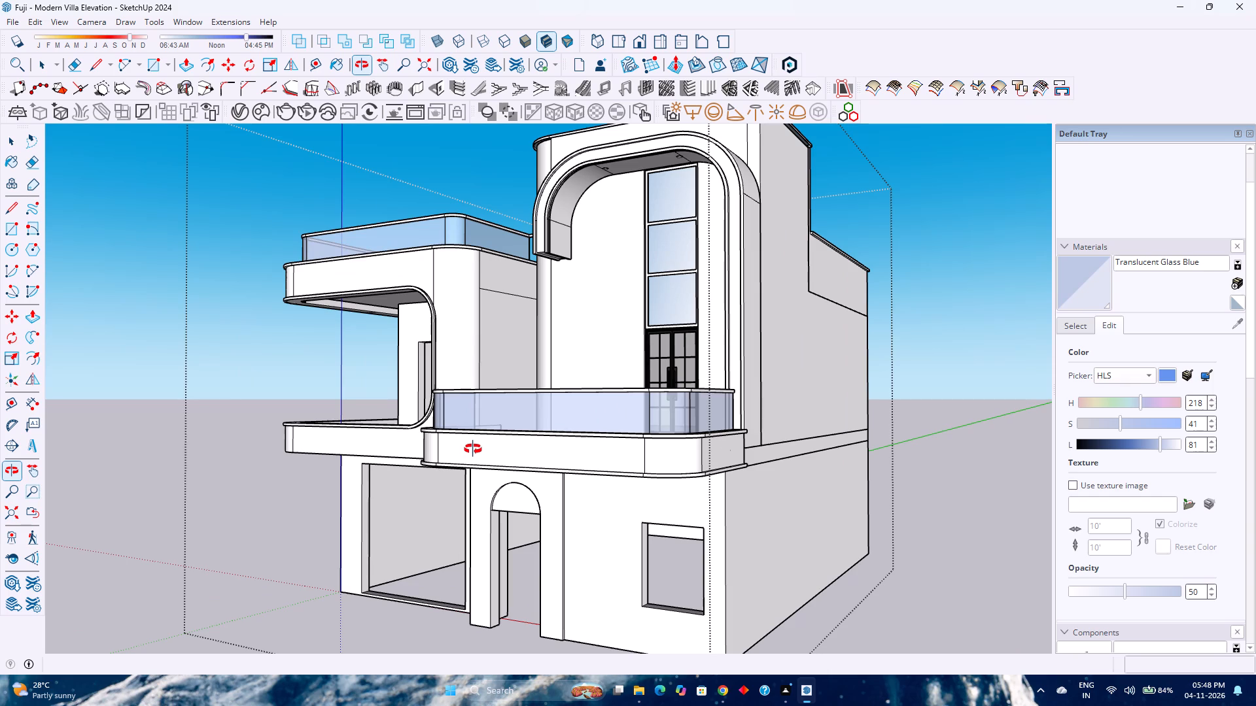
scroll(485, 453, "down", 4)
scroll(411, 445, "up", 6)
scroll(456, 487, "down", 3)
scroll(456, 487, "up", 3)
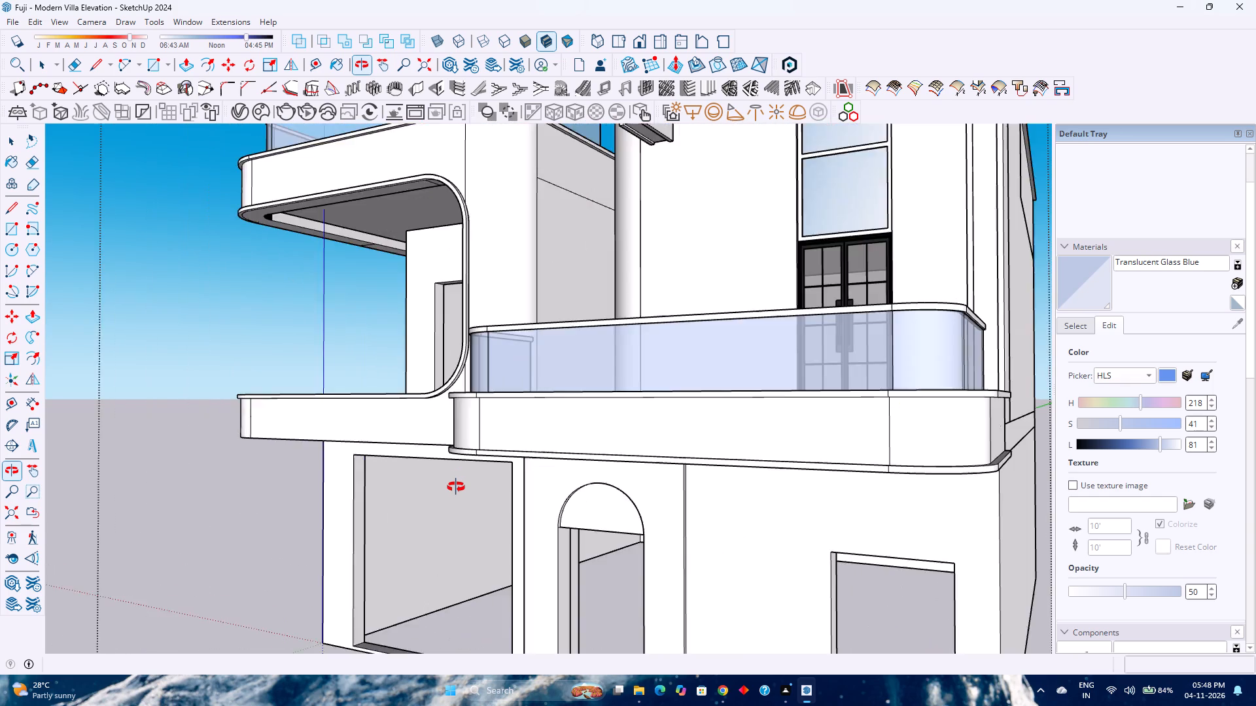
scroll(456, 487, "down", 4)
scroll(456, 487, "up", 3)
scroll(456, 488, "down", 3)
scroll(457, 490, "up", 4)
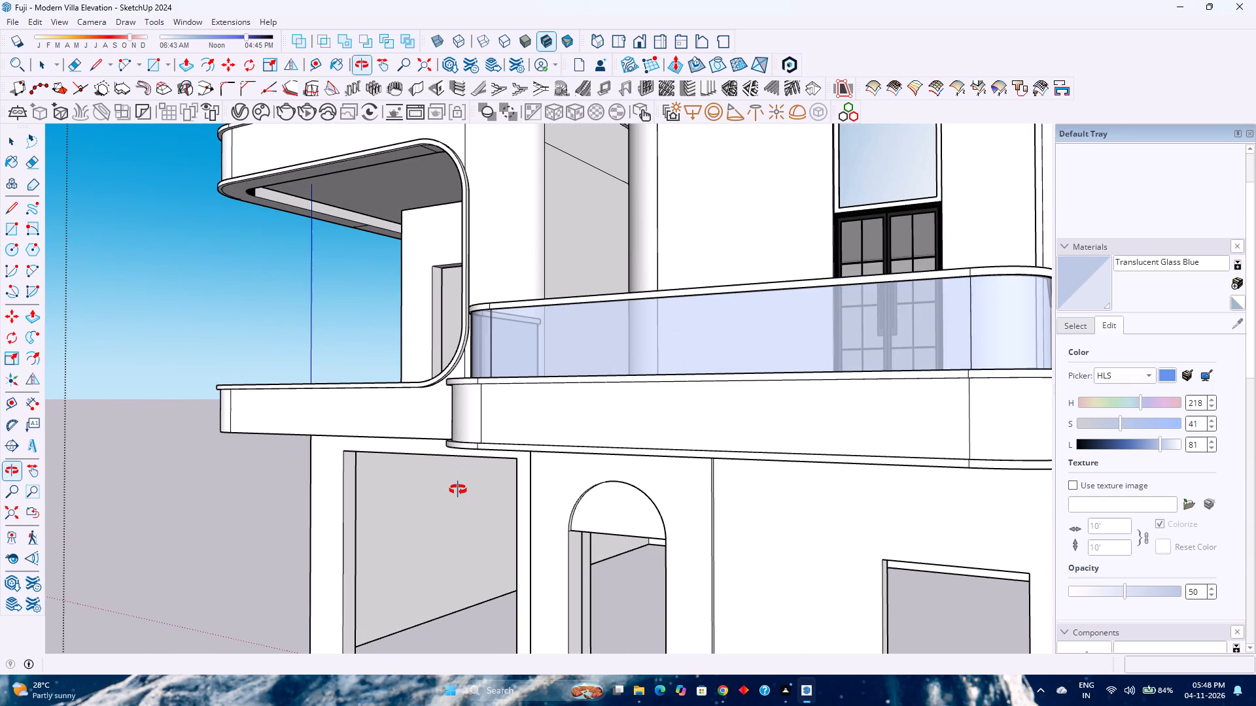
scroll(458, 490, "down", 4)
scroll(458, 490, "up", 4)
scroll(458, 490, "down", 3)
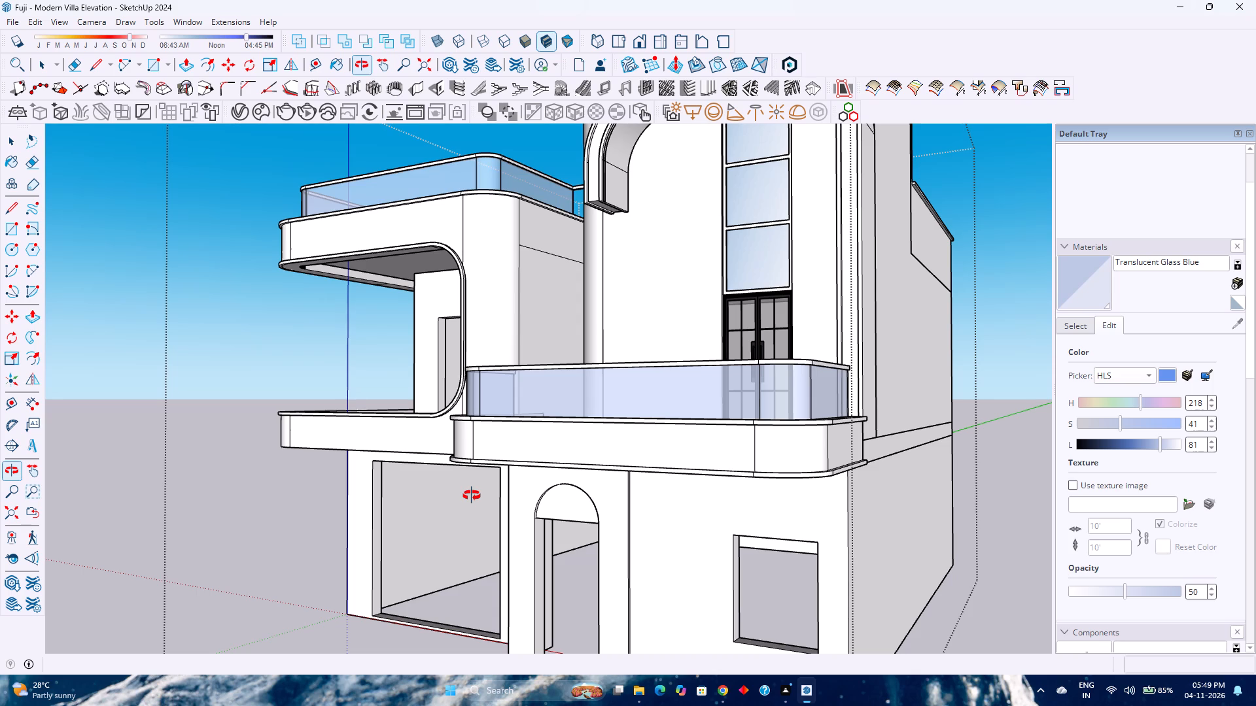
scroll(472, 496, "down", 5)
middle_click_drag(448, 486, 520, 455)
middle_click(520, 455)
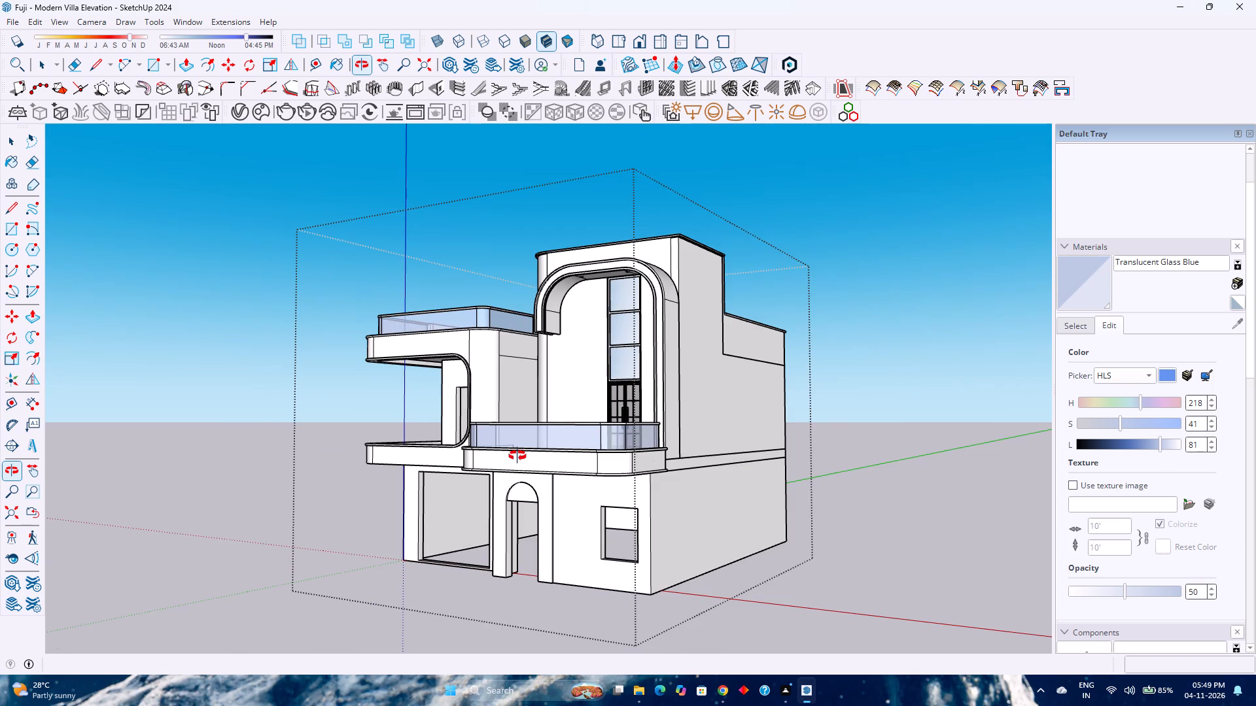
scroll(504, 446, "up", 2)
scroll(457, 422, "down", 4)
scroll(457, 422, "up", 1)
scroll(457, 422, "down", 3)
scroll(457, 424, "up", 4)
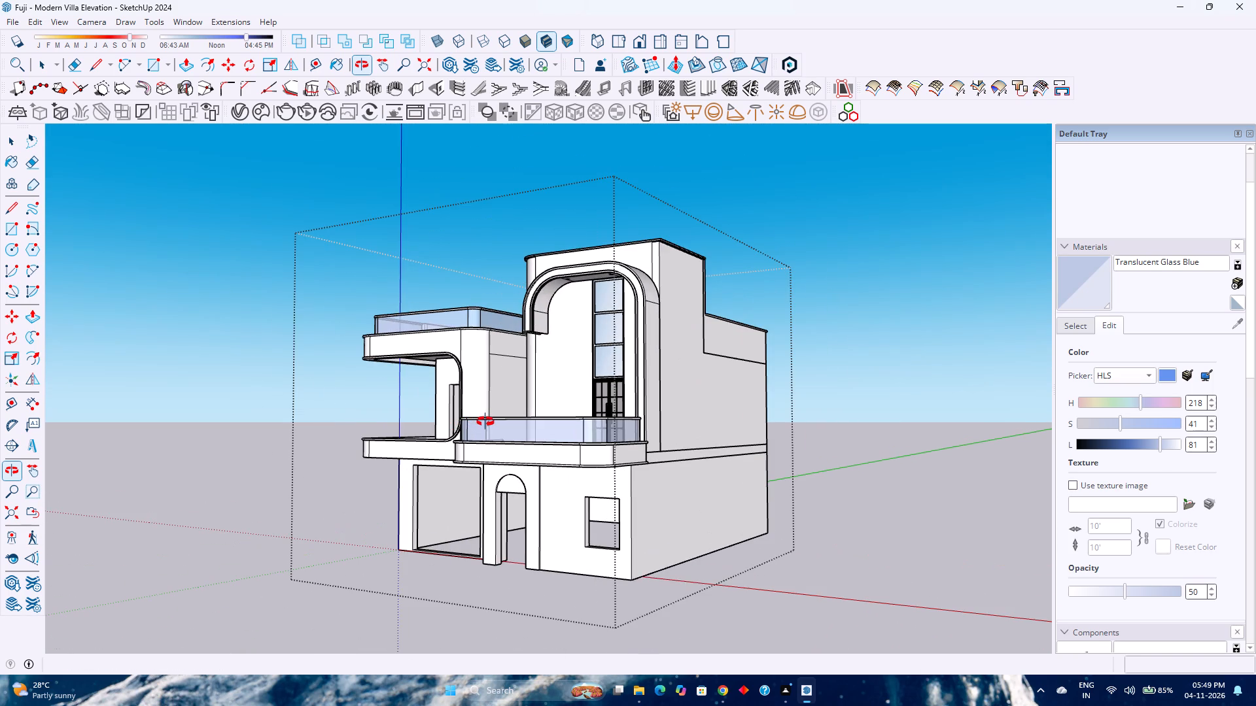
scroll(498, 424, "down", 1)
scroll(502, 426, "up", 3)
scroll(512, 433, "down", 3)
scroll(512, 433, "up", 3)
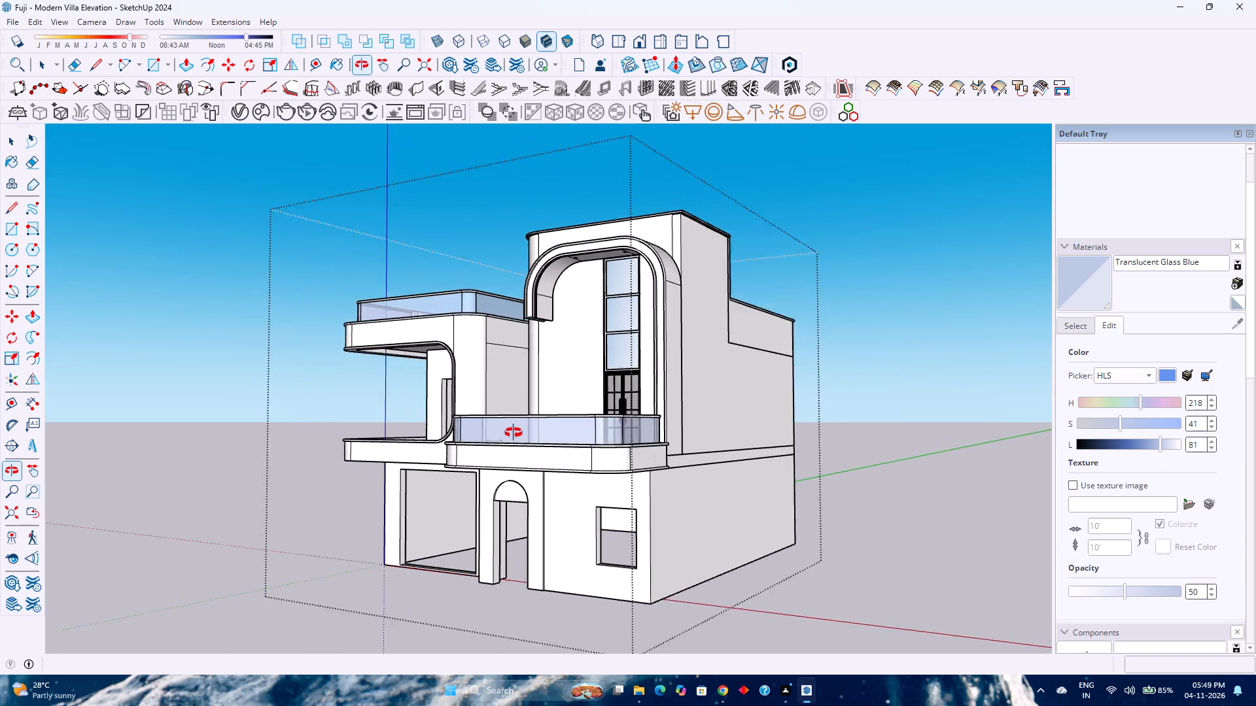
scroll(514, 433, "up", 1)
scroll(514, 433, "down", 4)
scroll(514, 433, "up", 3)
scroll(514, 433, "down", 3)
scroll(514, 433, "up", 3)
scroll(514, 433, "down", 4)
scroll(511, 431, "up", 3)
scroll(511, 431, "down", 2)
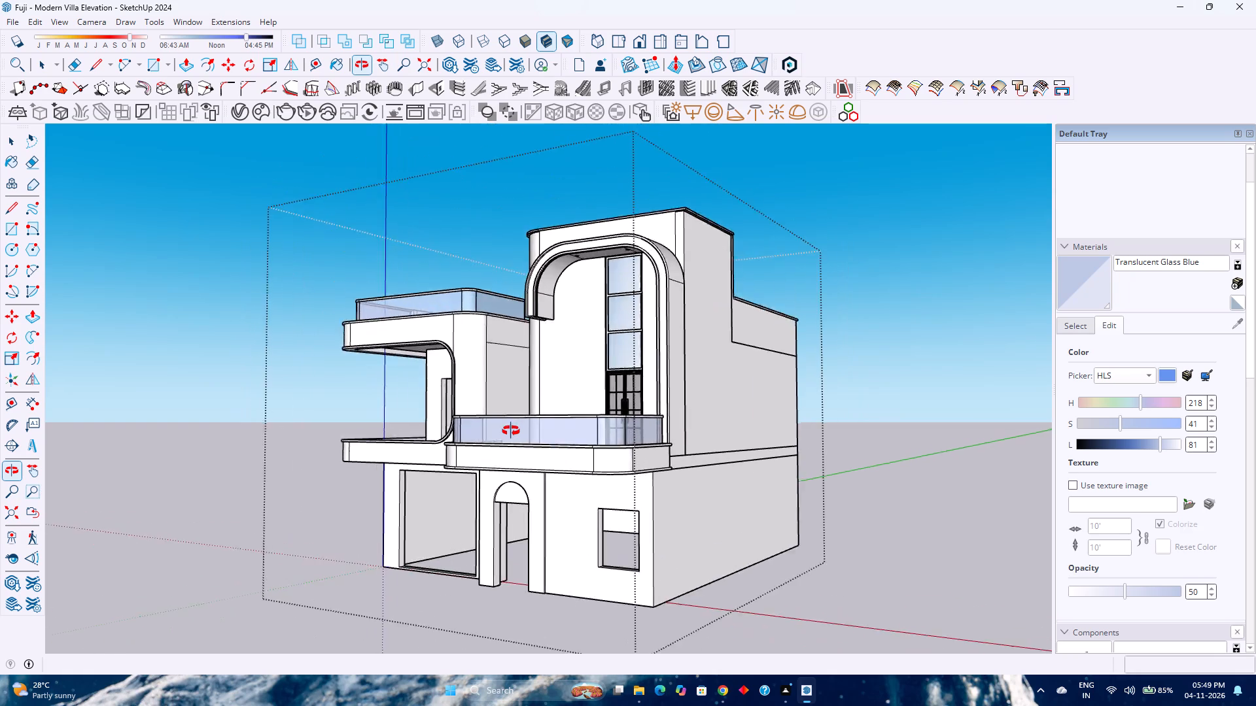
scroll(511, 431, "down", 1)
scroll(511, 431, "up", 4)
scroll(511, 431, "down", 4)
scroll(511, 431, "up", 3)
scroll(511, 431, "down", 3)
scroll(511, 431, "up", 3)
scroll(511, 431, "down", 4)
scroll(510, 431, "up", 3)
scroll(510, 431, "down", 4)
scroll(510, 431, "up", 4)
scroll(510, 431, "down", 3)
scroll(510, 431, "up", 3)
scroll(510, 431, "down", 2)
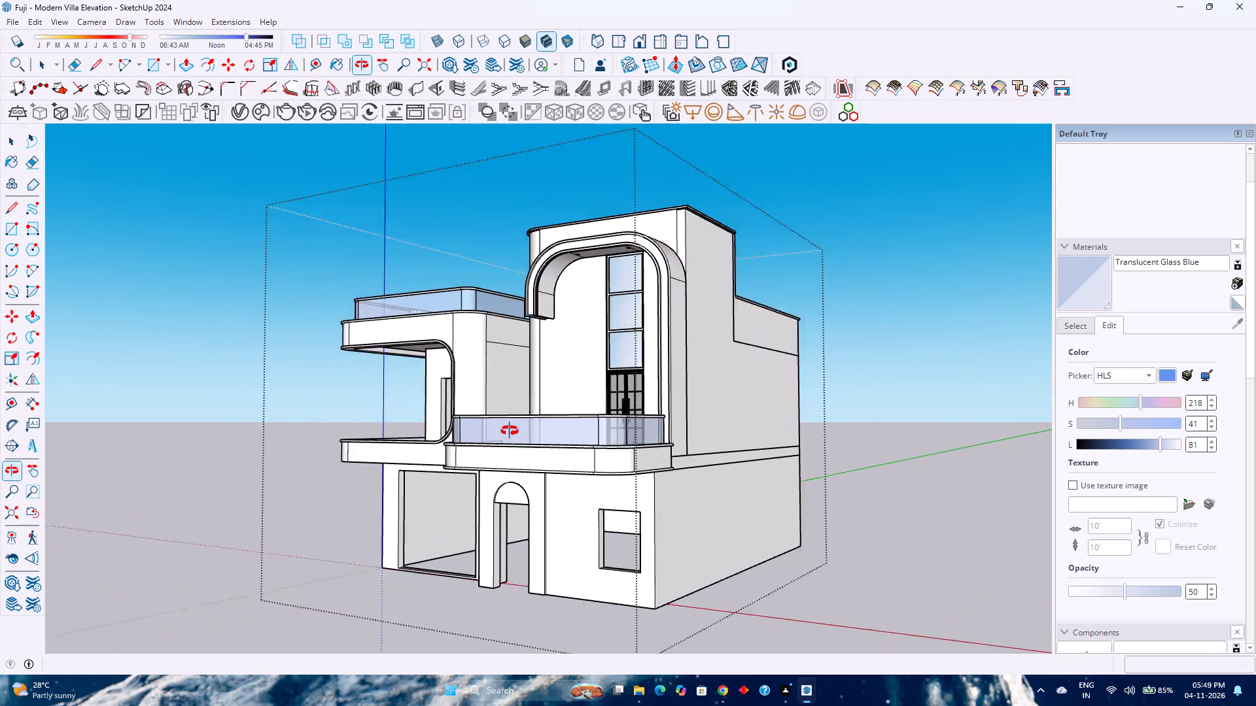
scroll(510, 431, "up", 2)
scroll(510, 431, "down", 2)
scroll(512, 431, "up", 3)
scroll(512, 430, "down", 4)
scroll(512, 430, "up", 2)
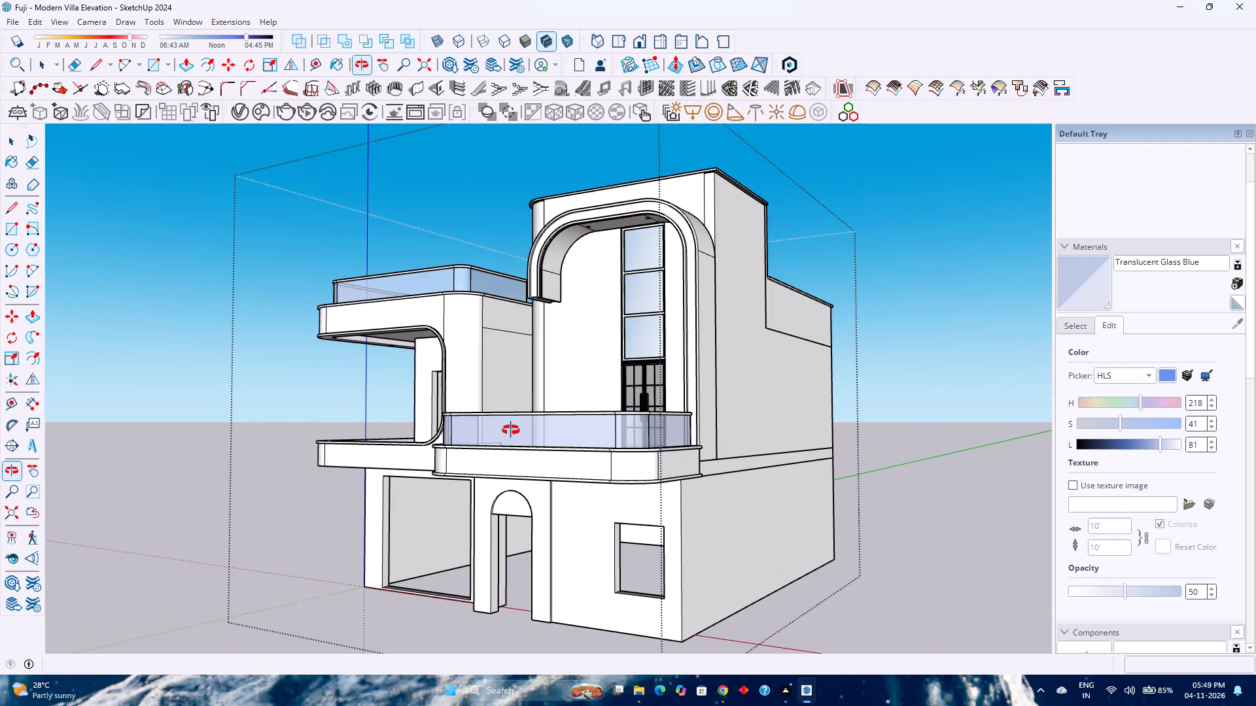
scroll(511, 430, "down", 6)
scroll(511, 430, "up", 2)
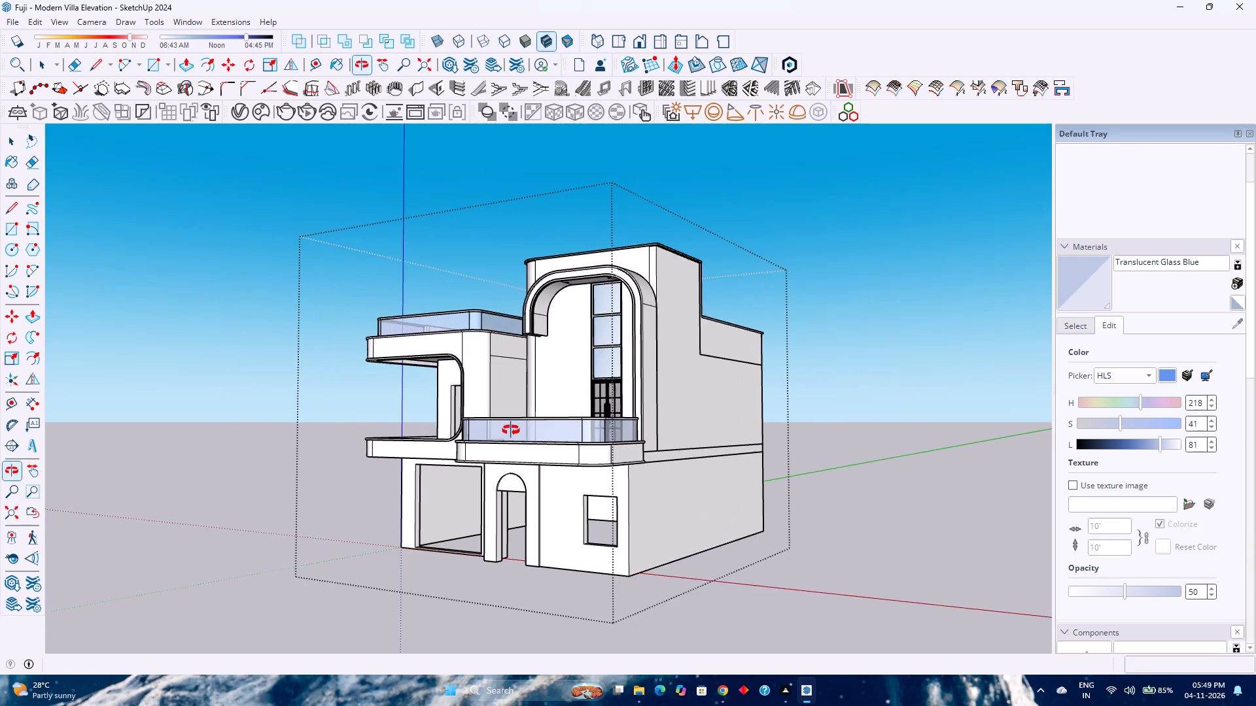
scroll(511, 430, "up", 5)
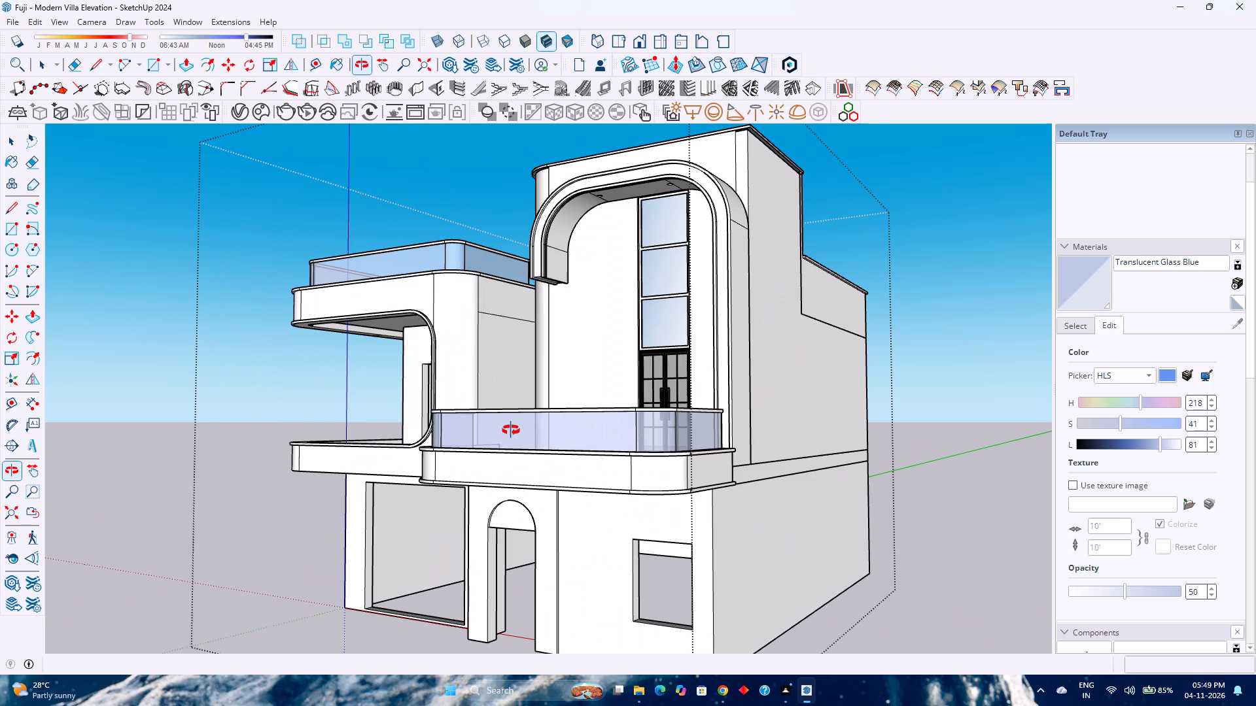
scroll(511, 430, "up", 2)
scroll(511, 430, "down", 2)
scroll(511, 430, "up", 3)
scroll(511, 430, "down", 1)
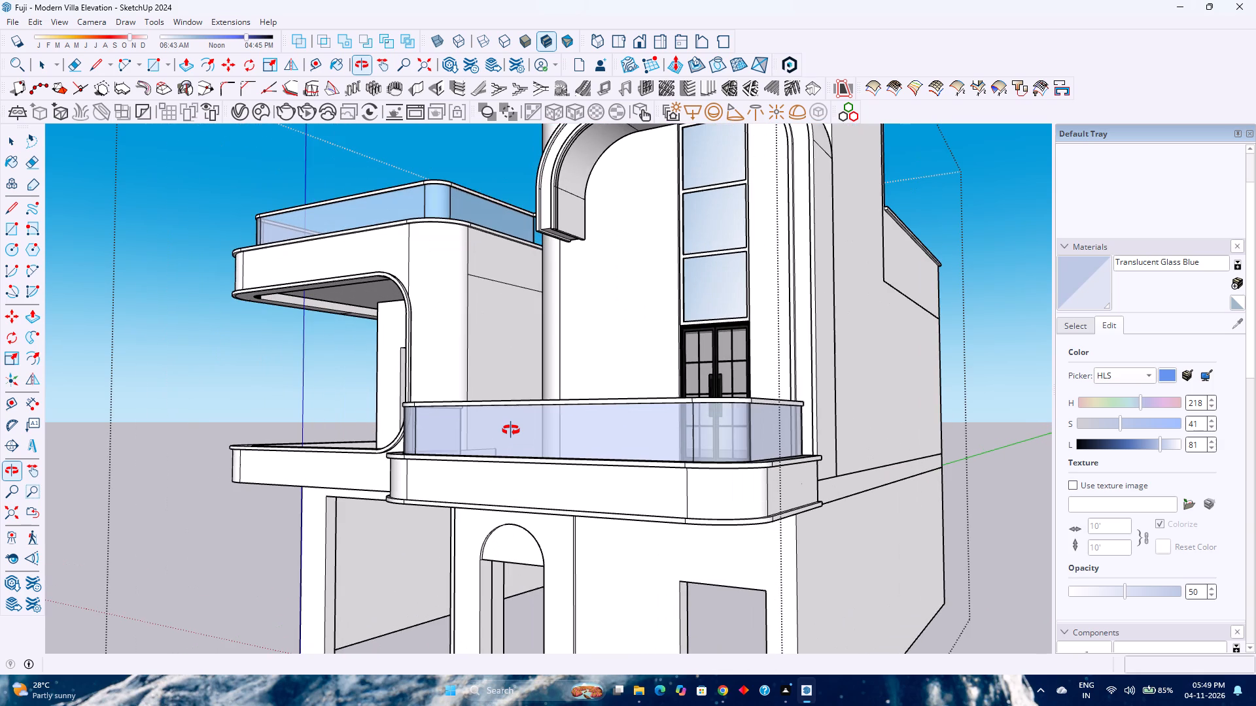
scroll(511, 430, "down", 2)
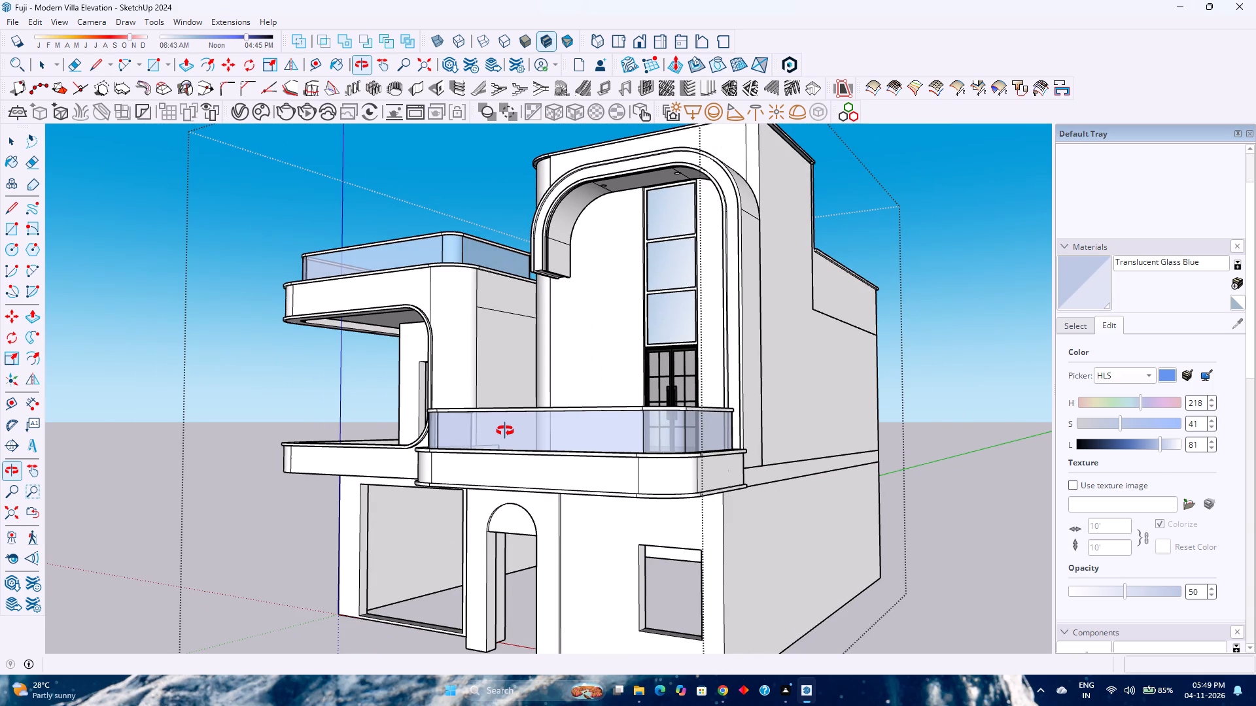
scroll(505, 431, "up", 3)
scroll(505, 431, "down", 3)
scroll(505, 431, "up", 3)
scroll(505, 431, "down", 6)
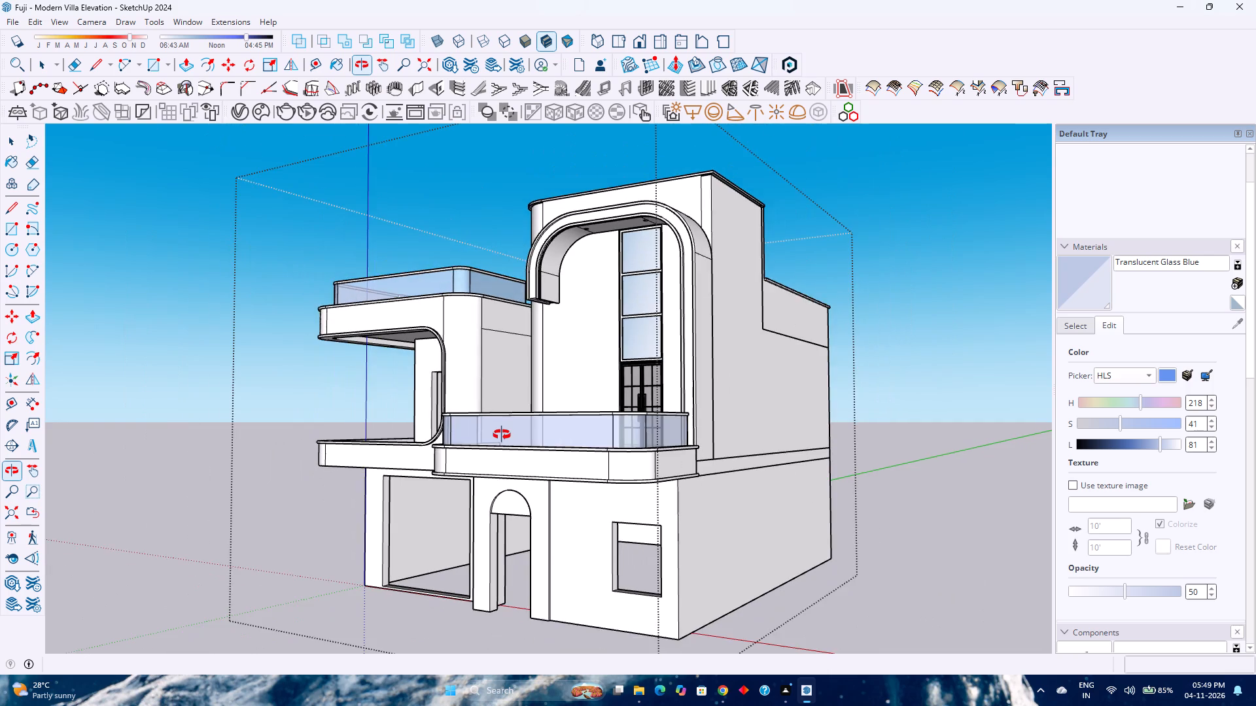
Examine the front facade's balconies, curved arch frame and openings straight on and closer up.
middle_click_drag(500, 435, 610, 438)
middle_click(610, 437)
key("space")
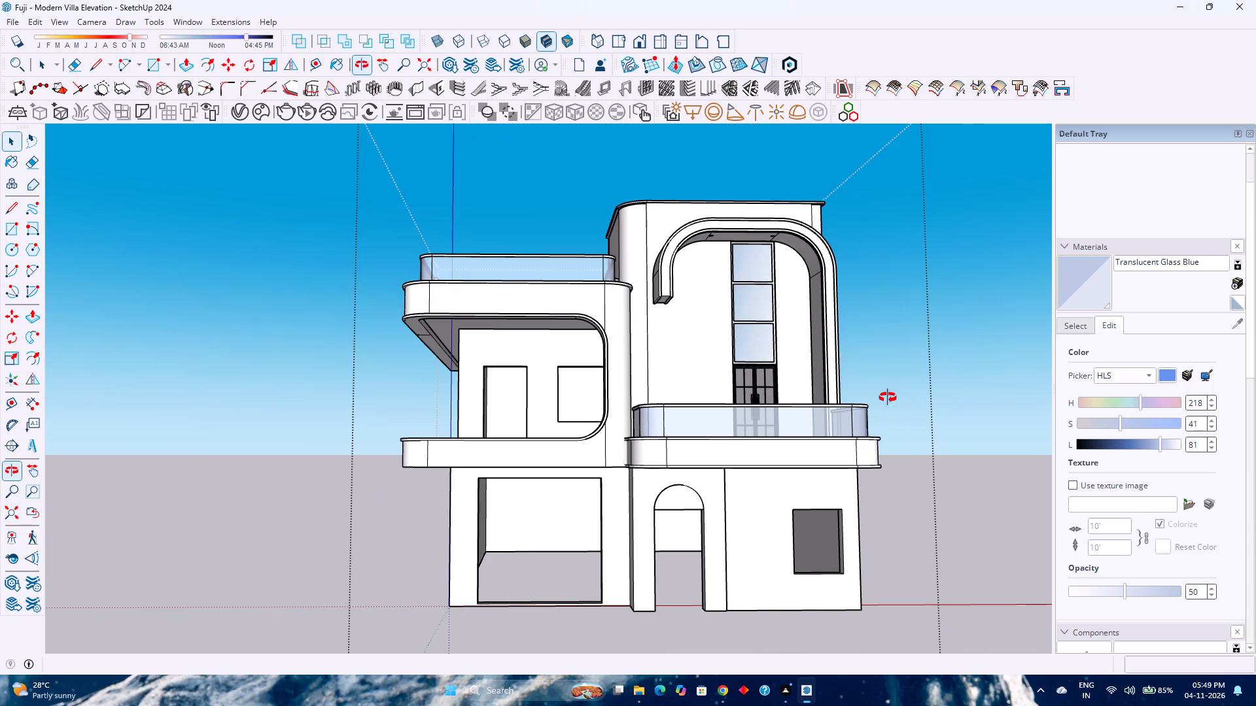
left_click(879, 397)
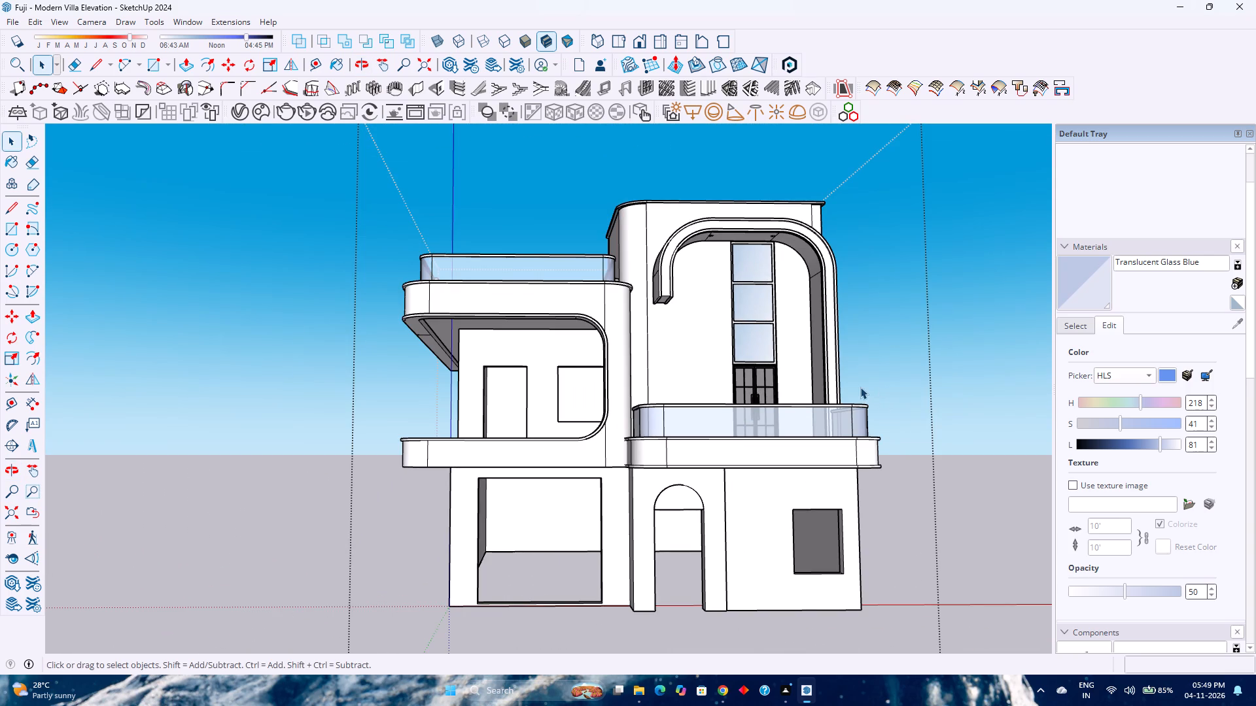
scroll(854, 380, "down", 2)
scroll(858, 378, "up", 6)
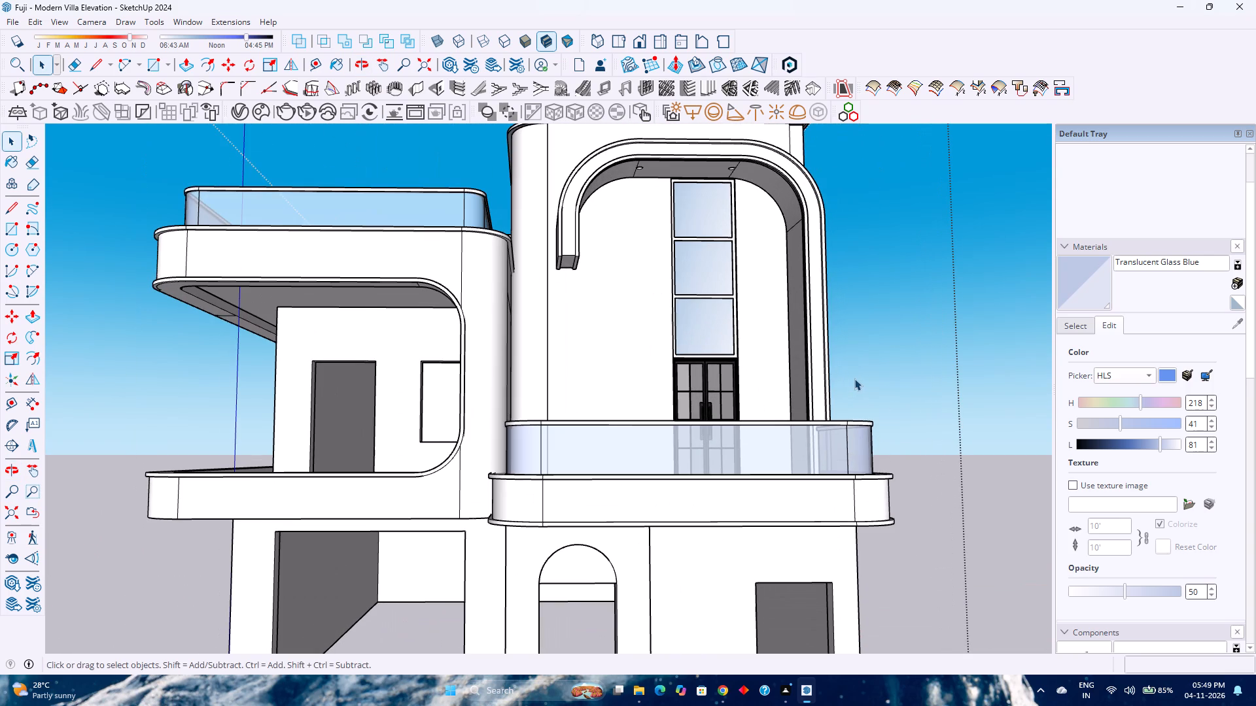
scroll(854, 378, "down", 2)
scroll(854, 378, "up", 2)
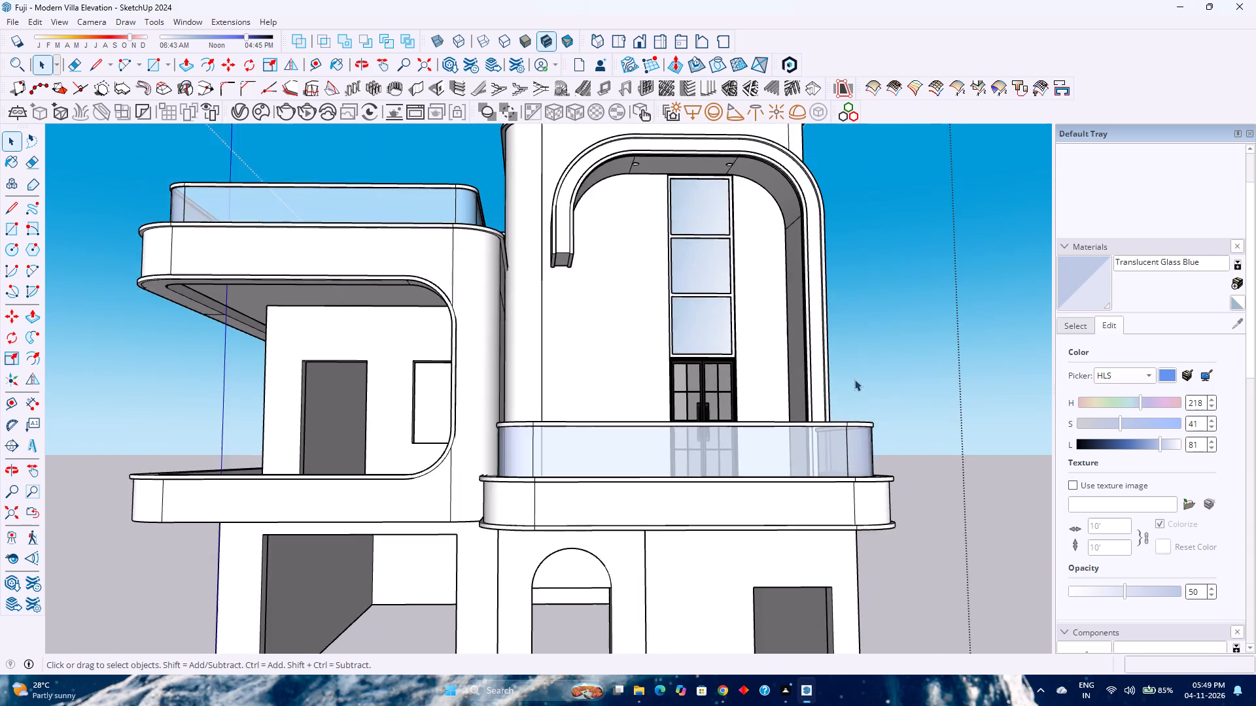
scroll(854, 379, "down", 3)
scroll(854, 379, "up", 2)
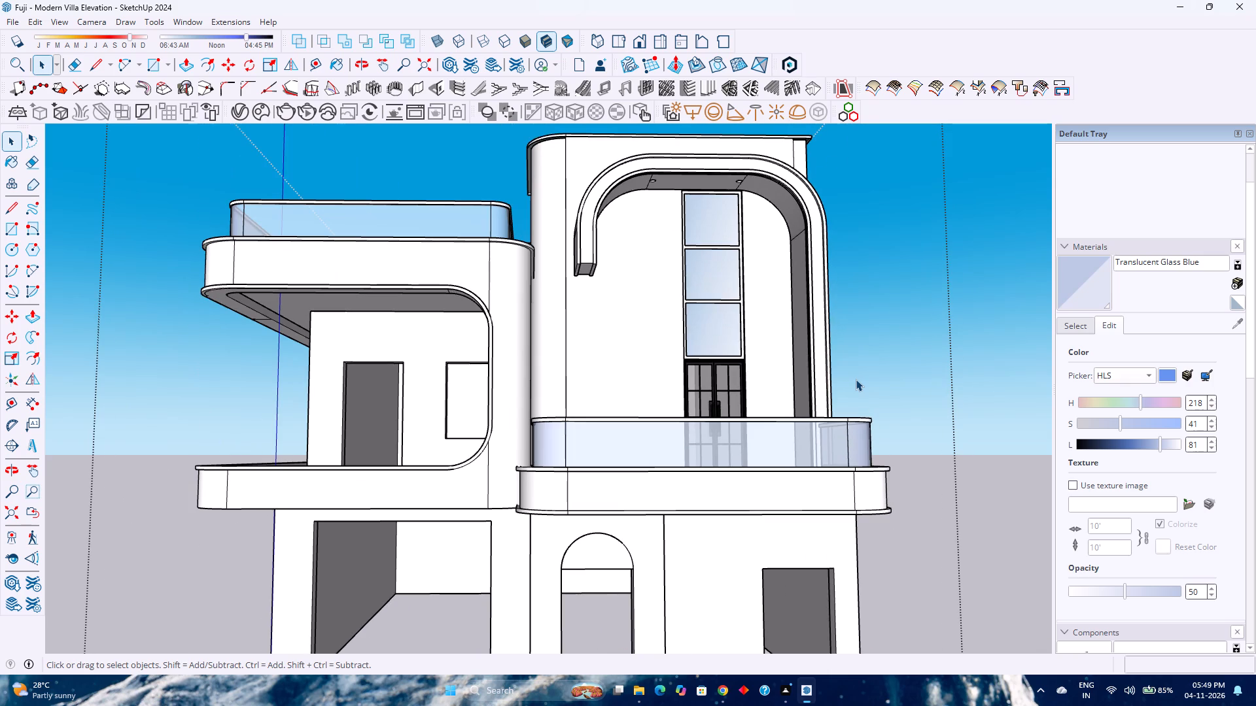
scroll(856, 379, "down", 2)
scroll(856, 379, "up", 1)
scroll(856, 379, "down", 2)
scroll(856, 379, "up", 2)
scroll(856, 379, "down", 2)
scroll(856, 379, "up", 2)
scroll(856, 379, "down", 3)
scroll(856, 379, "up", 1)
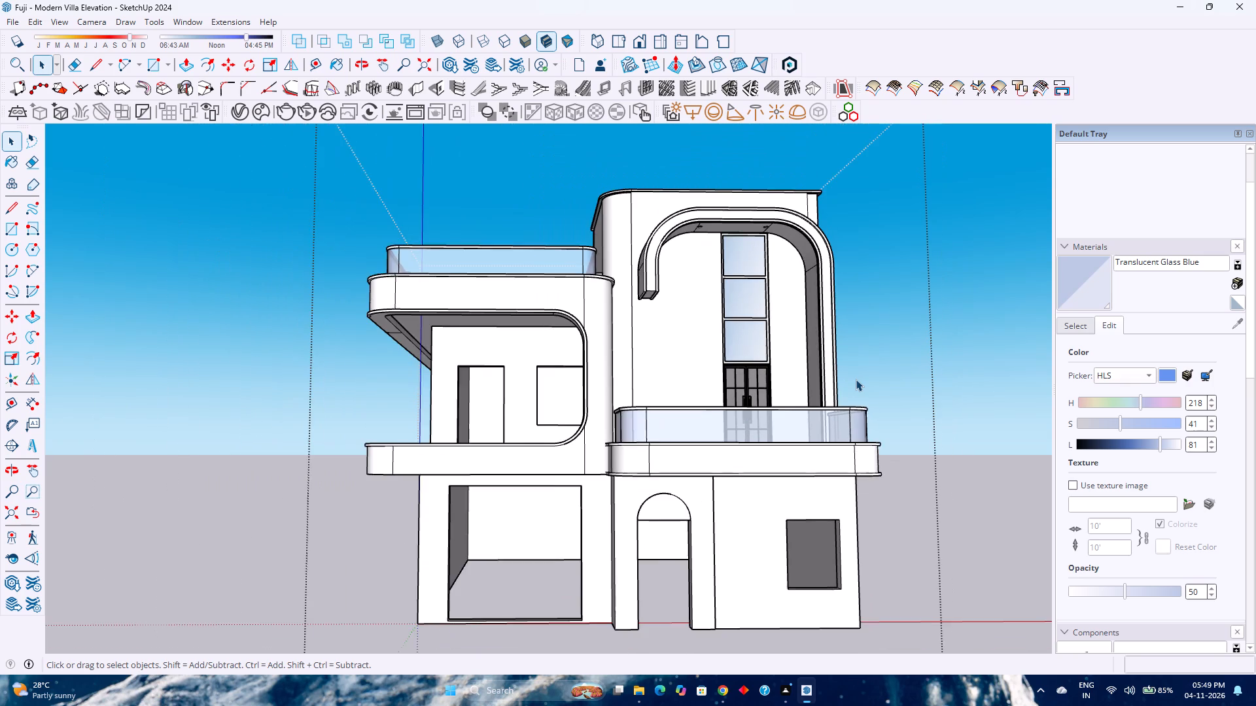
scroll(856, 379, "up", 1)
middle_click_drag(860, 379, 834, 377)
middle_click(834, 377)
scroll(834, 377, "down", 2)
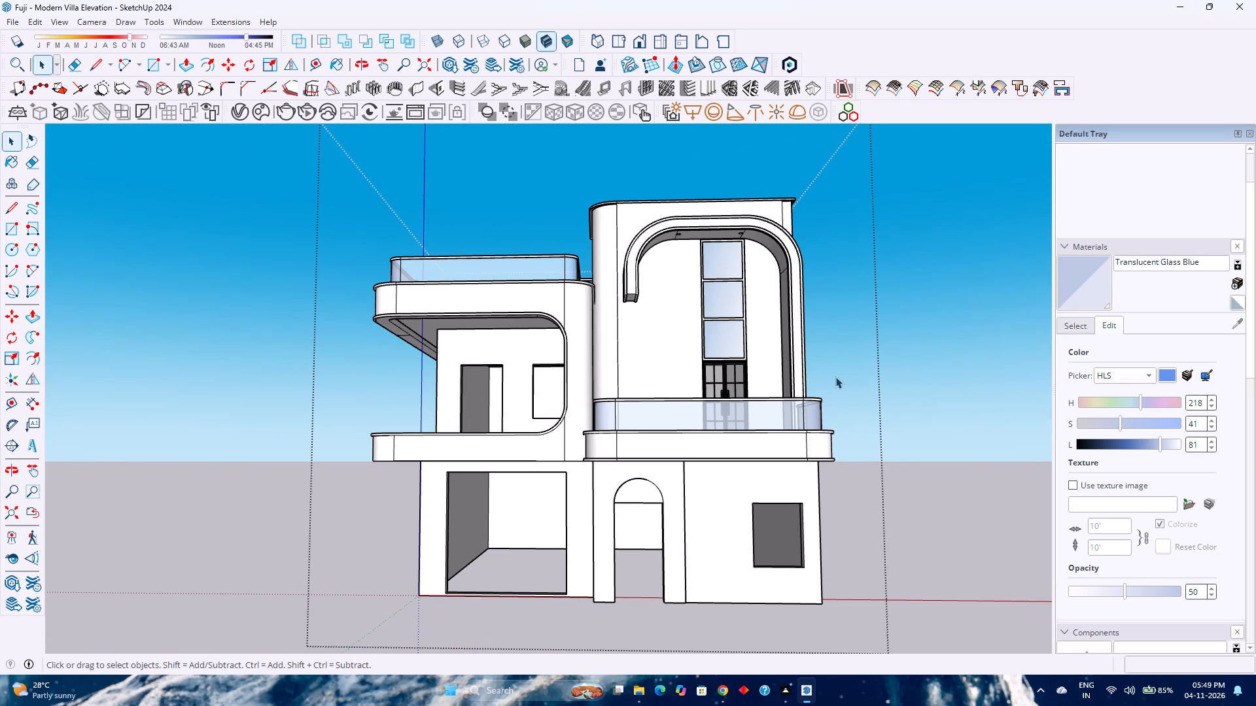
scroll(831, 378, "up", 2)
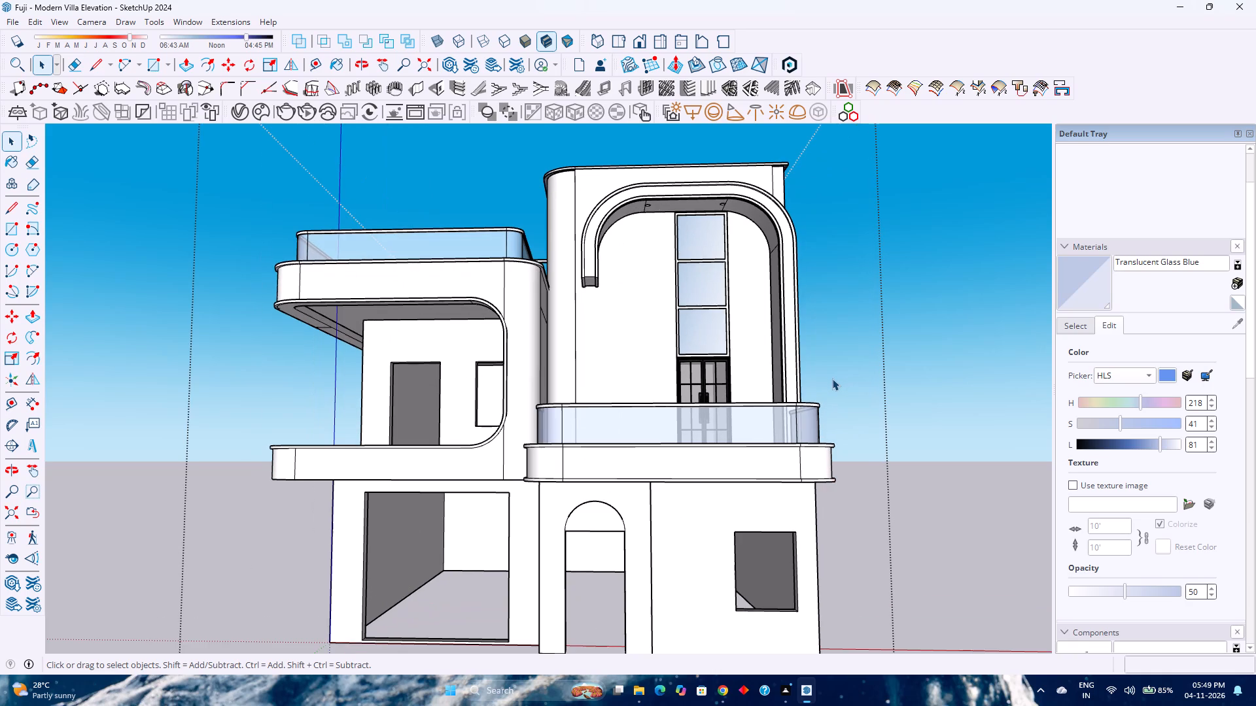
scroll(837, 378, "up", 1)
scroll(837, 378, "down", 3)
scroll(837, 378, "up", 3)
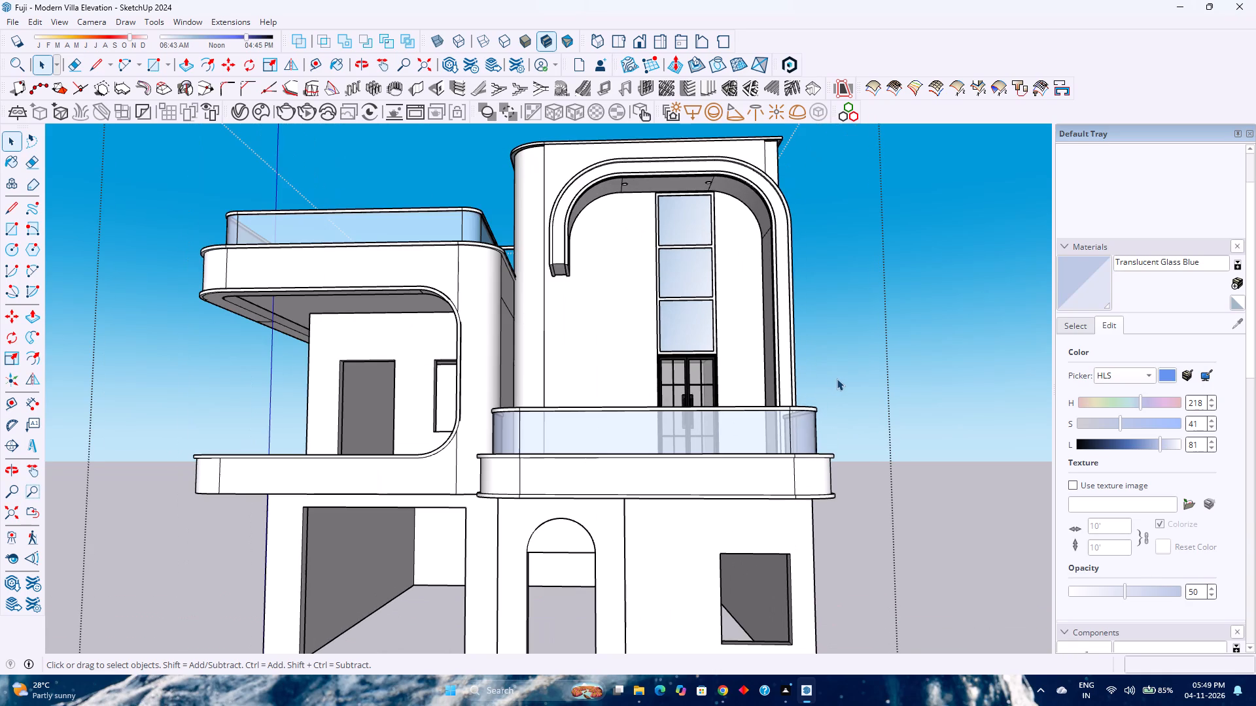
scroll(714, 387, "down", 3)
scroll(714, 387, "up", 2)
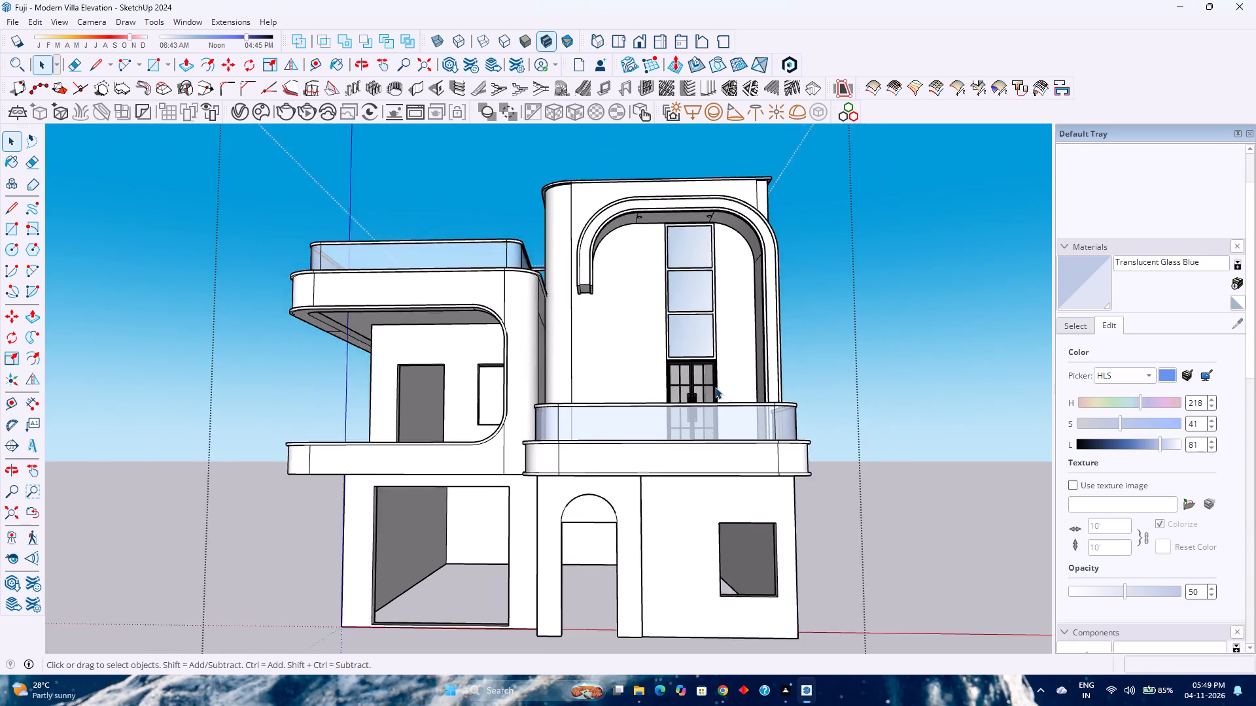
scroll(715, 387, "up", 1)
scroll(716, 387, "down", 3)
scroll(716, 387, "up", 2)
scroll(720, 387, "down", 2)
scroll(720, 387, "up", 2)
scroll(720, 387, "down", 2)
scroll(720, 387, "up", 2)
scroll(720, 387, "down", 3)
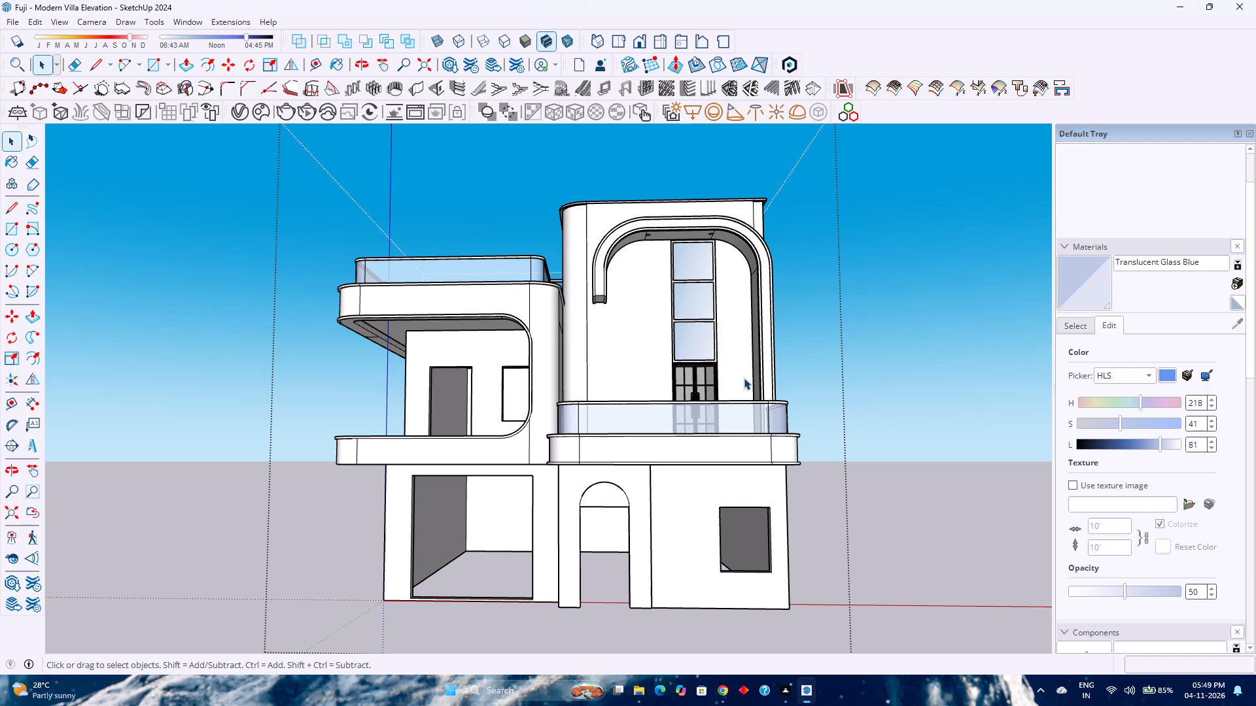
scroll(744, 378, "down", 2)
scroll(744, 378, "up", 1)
Examine the villa's balconies, arched frame and recessed upper-floor openings from a raised front-corner viewpoint.
middle_click_drag(737, 380, 627, 427)
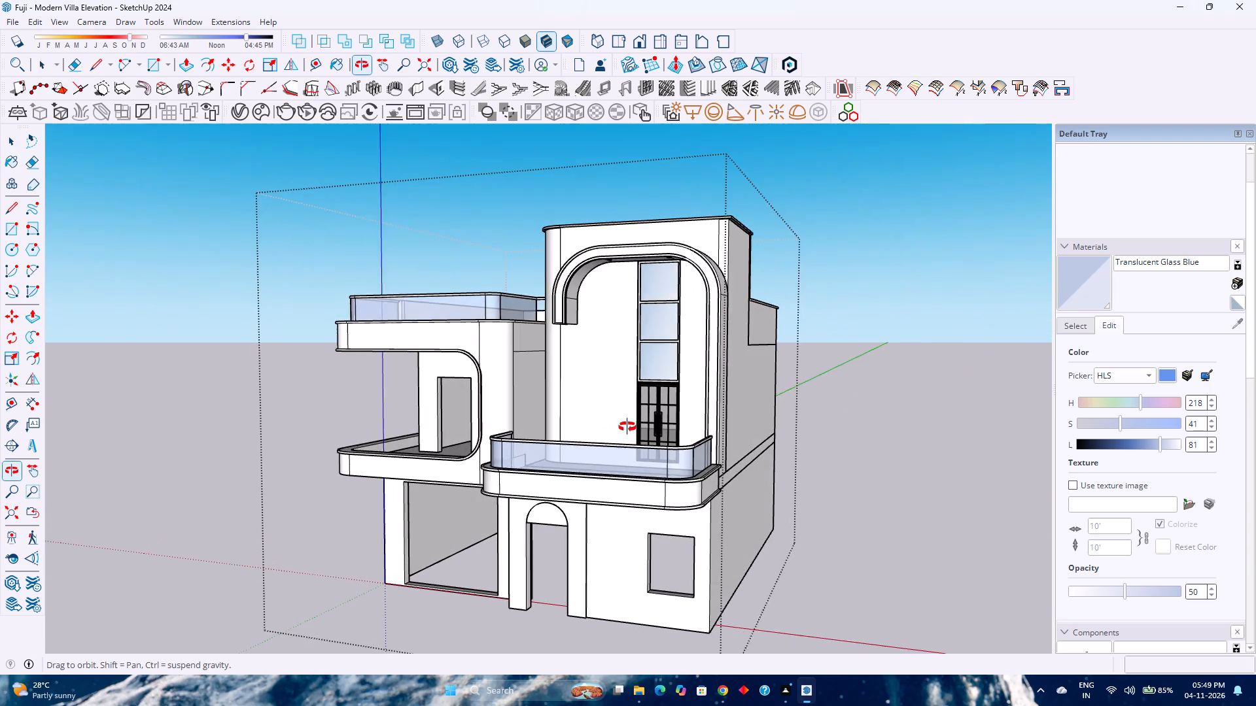
middle_click_drag(627, 427, 635, 426)
middle_click(635, 426)
scroll(549, 339, "up", 4)
middle_click_drag(546, 339, 599, 339)
middle_click(599, 339)
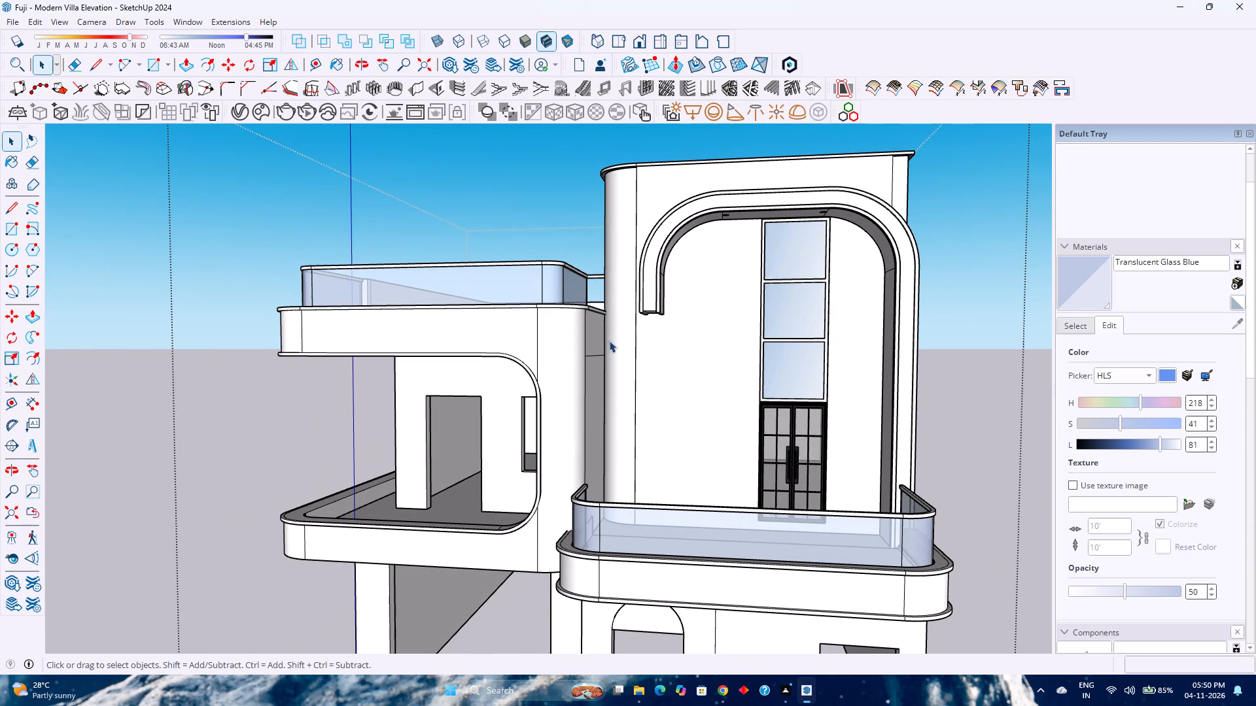
scroll(616, 341, "up", 1)
scroll(616, 341, "down", 3)
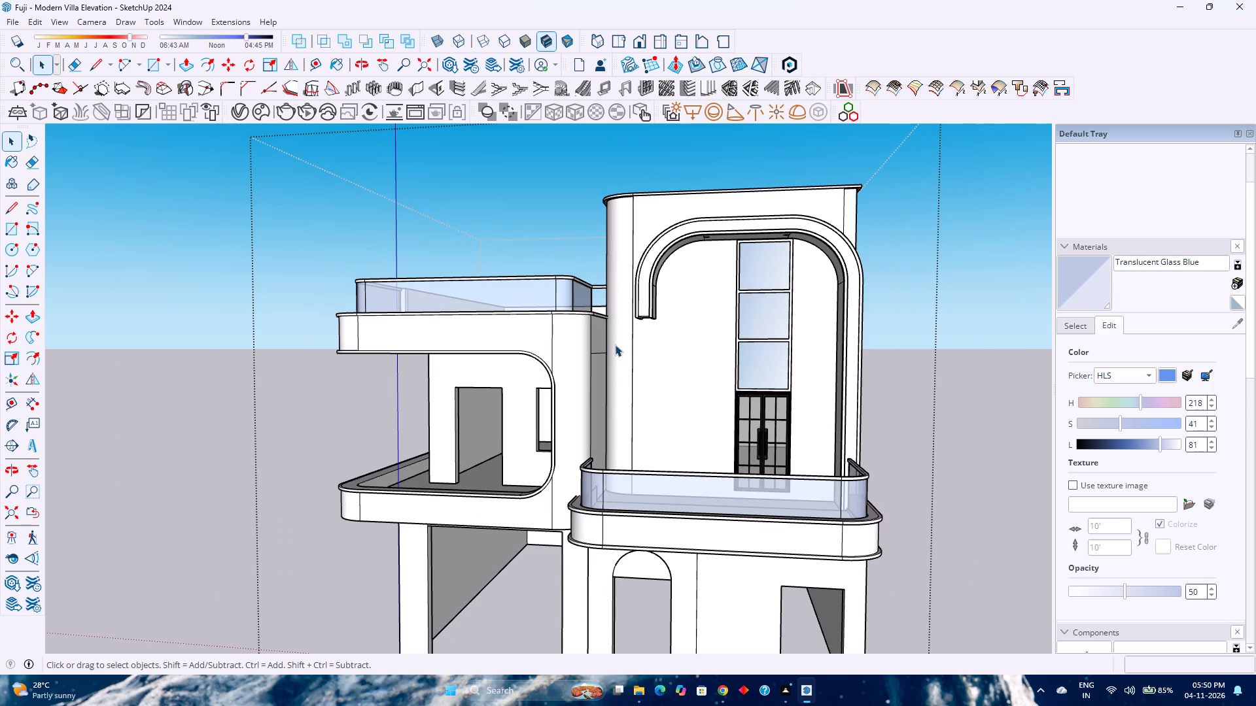
scroll(615, 345, "up", 2)
scroll(616, 345, "down", 3)
scroll(616, 345, "up", 2)
scroll(616, 345, "down", 2)
scroll(616, 345, "up", 2)
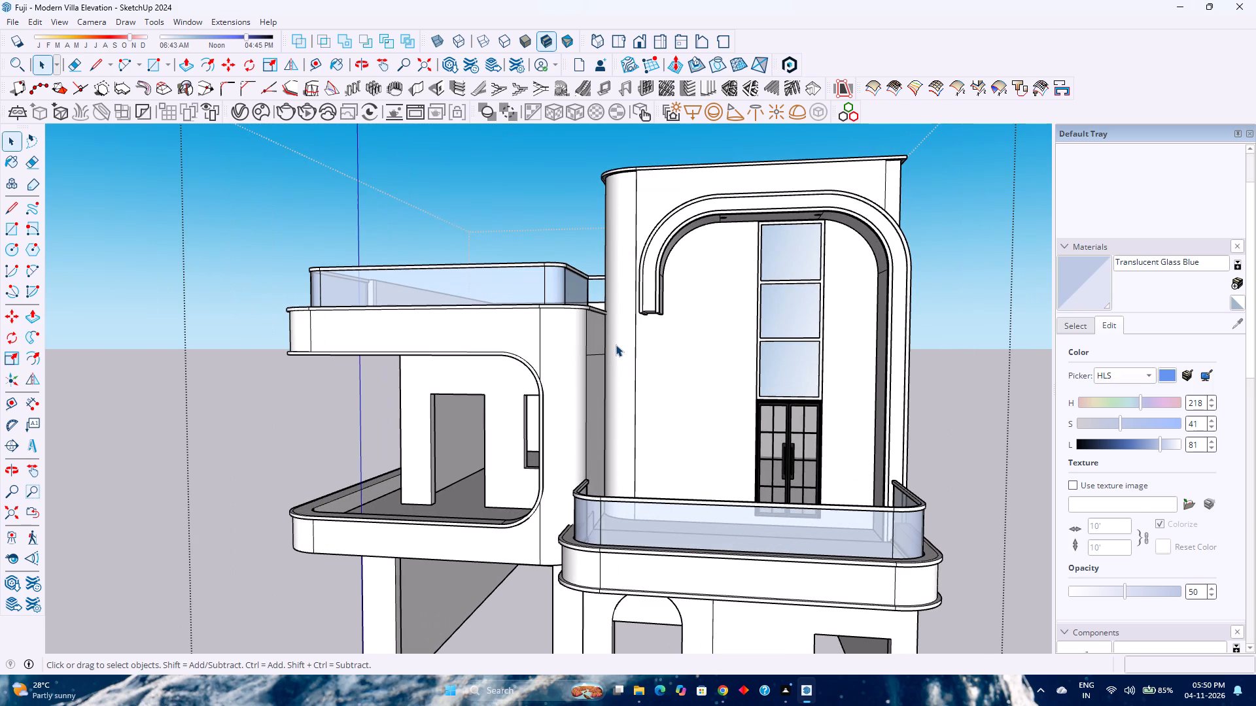
scroll(616, 345, "up", 1)
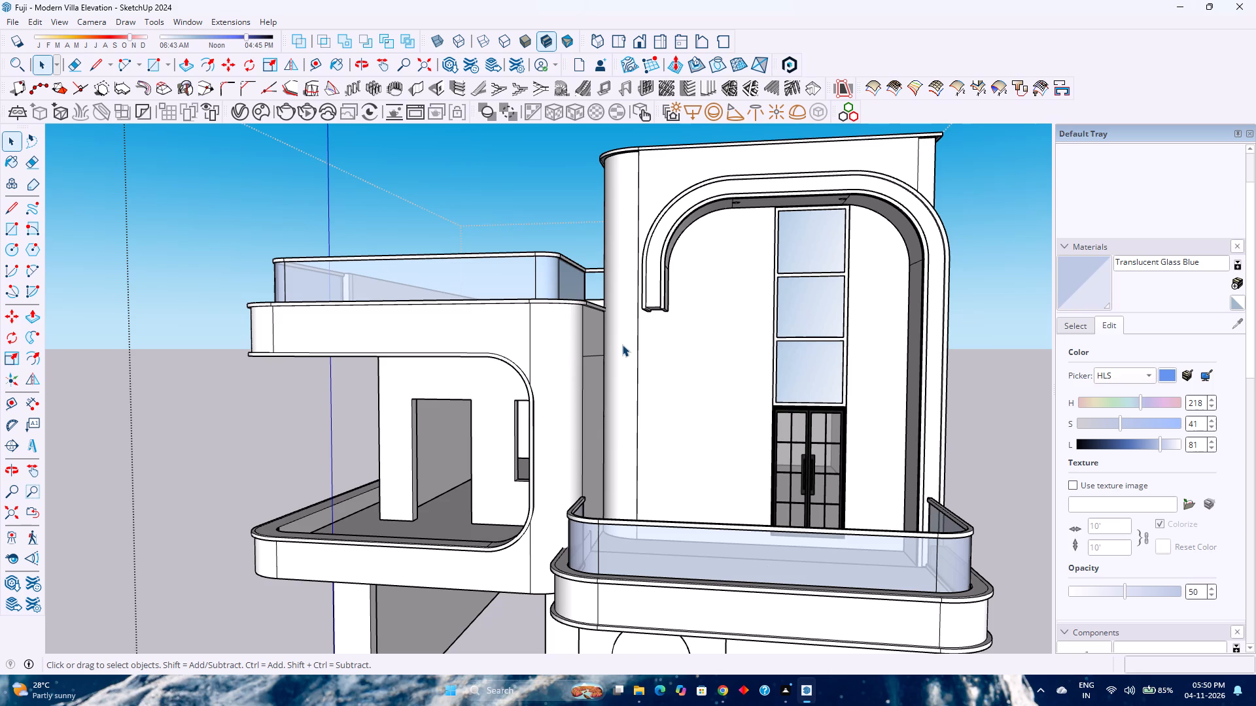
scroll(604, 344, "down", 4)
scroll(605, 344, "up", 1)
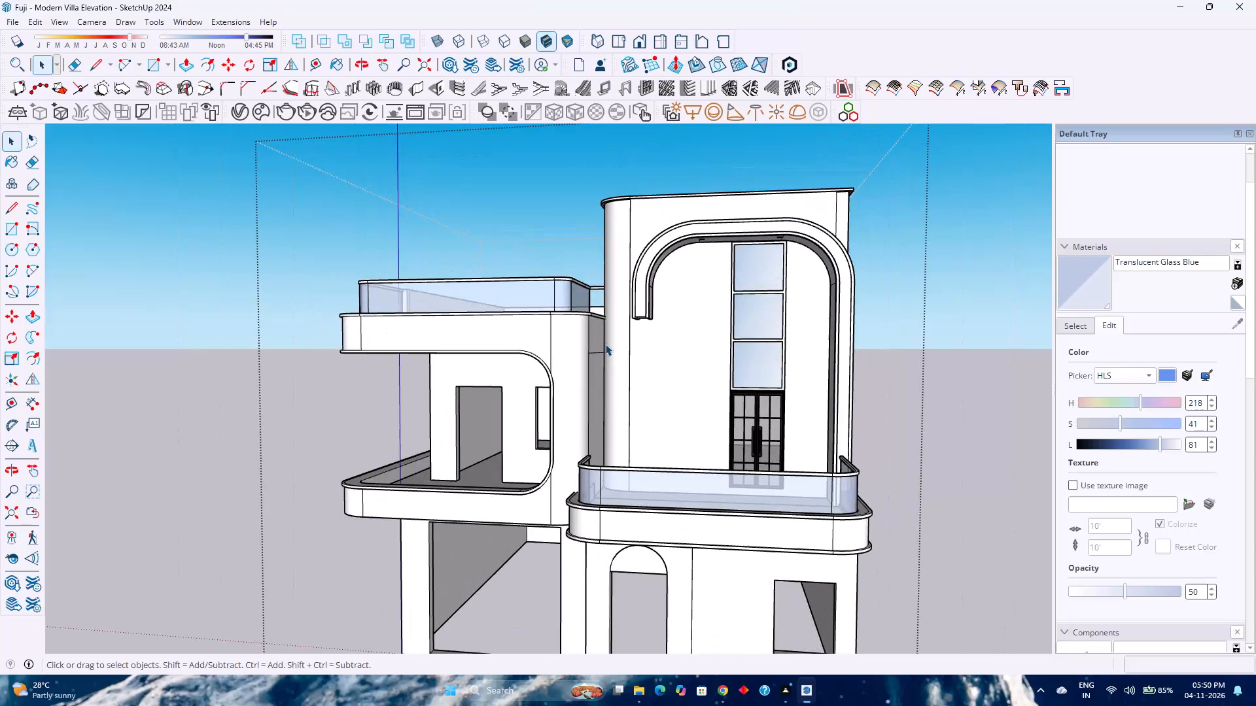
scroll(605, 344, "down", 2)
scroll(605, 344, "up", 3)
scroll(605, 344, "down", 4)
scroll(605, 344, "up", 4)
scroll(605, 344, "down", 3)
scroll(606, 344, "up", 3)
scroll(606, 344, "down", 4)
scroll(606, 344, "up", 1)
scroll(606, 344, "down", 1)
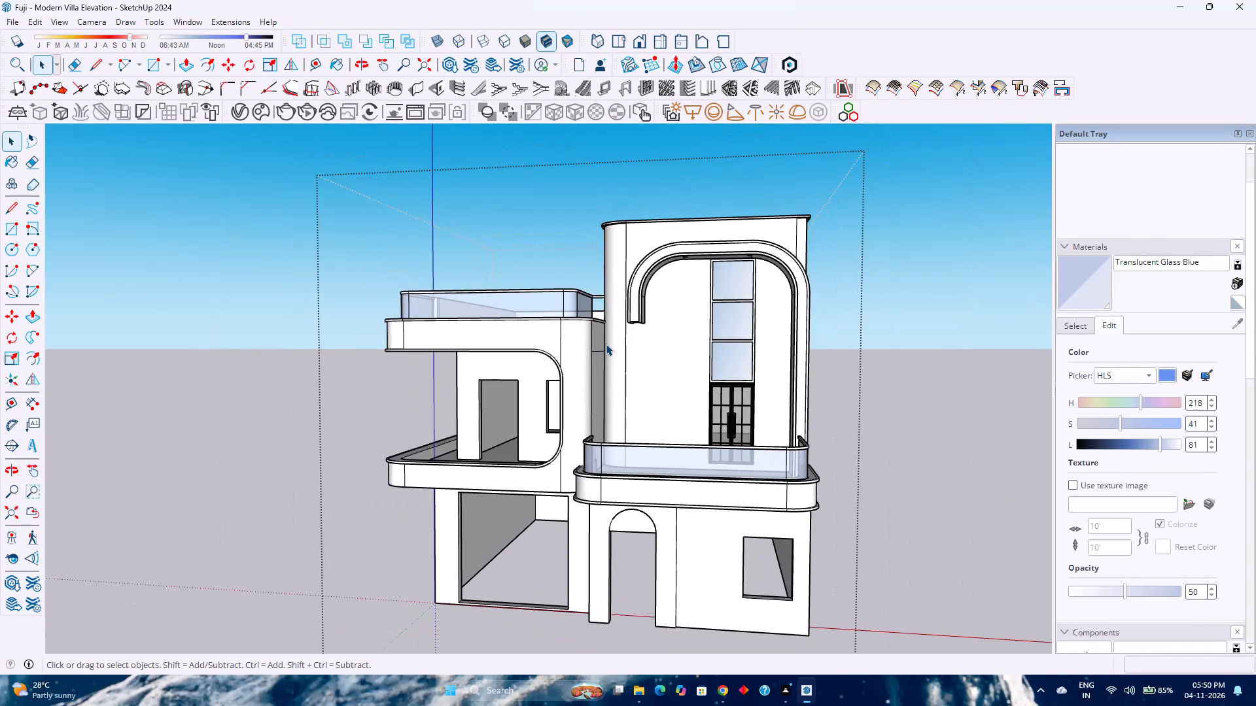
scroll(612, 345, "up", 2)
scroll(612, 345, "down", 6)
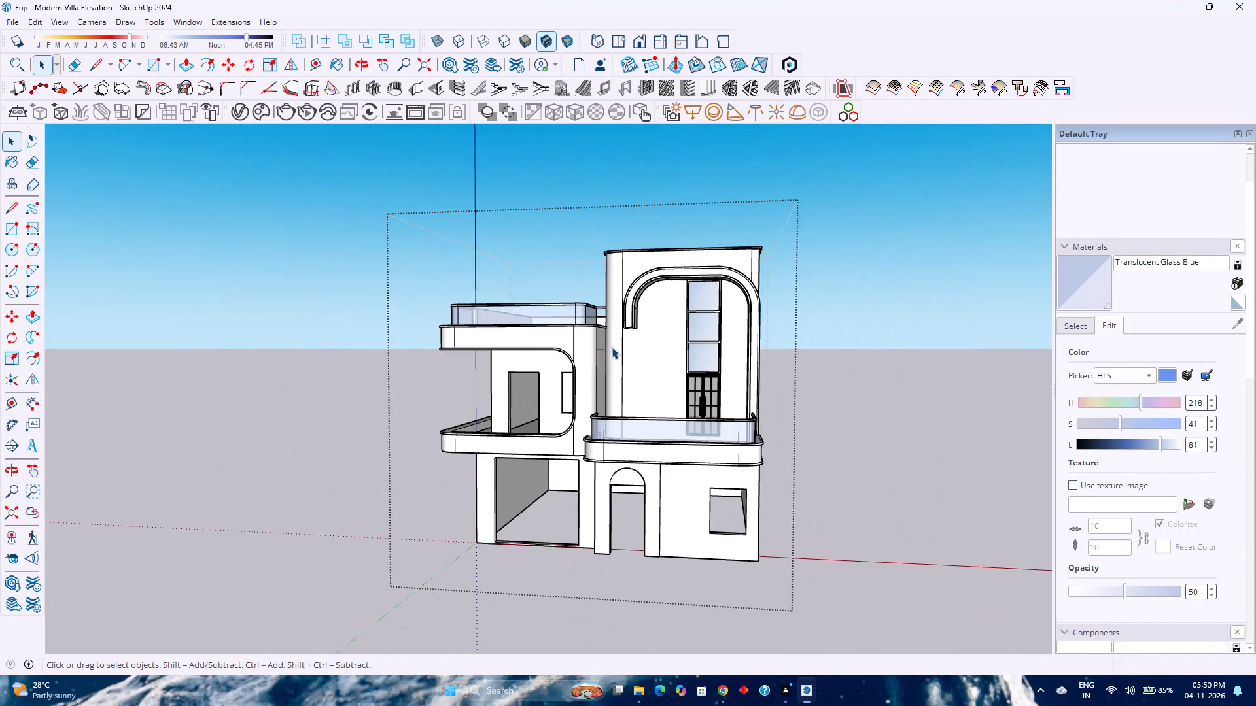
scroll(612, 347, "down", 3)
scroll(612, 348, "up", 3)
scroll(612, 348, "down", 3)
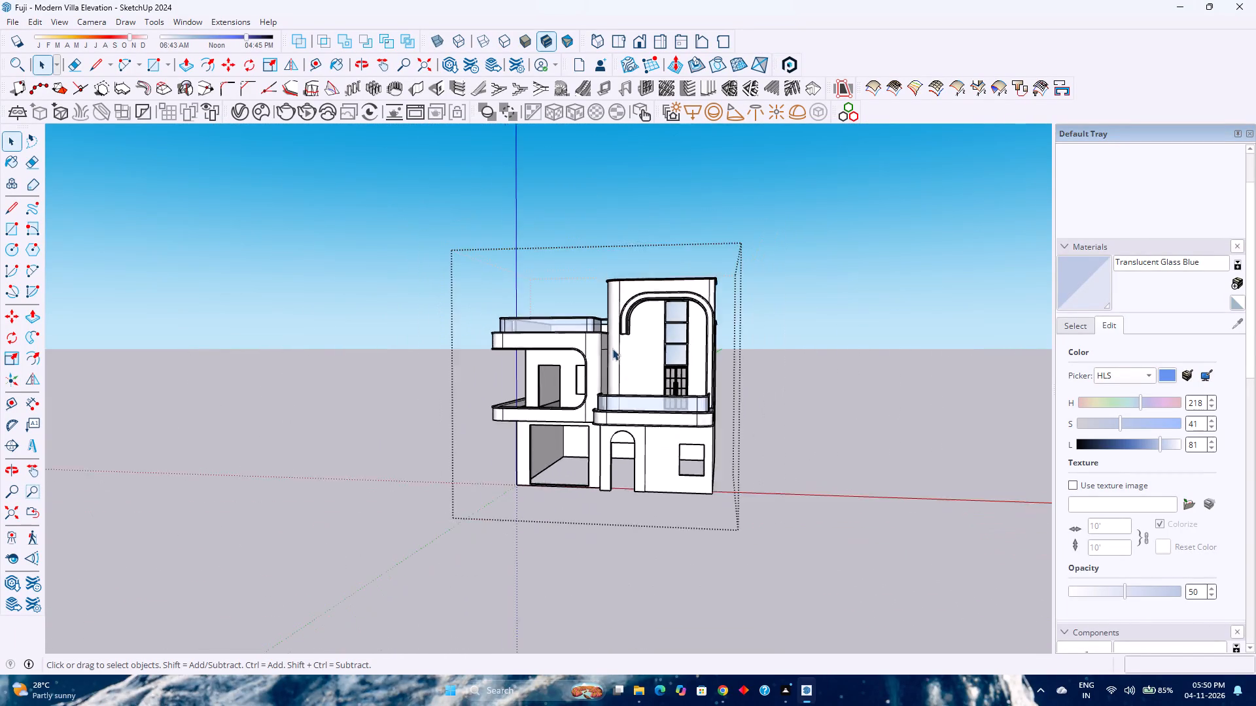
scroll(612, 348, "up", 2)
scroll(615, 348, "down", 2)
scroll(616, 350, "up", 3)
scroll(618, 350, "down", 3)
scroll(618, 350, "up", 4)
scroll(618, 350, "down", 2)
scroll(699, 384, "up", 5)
Examine the villa's side wall and the ground-floor openings below the balconies.
middle_click_drag(694, 387, 401, 422)
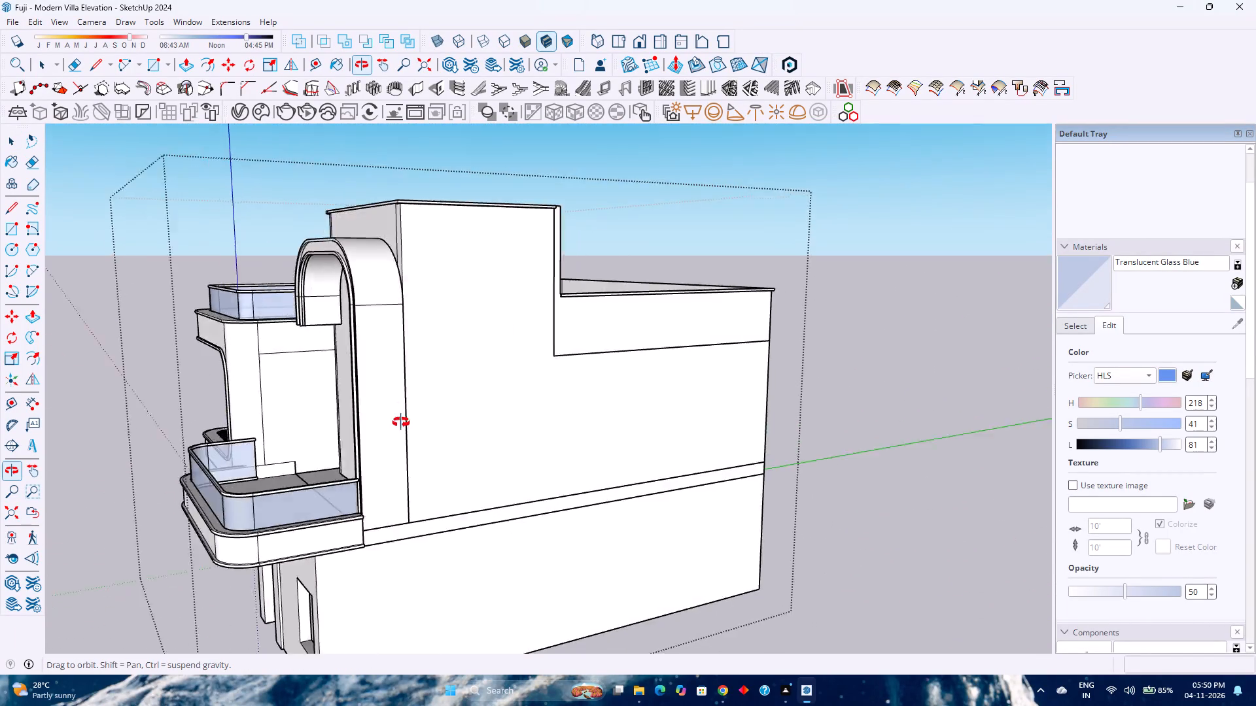
middle_click_drag(401, 422, 661, 341)
middle_click(664, 341)
middle_click(665, 341)
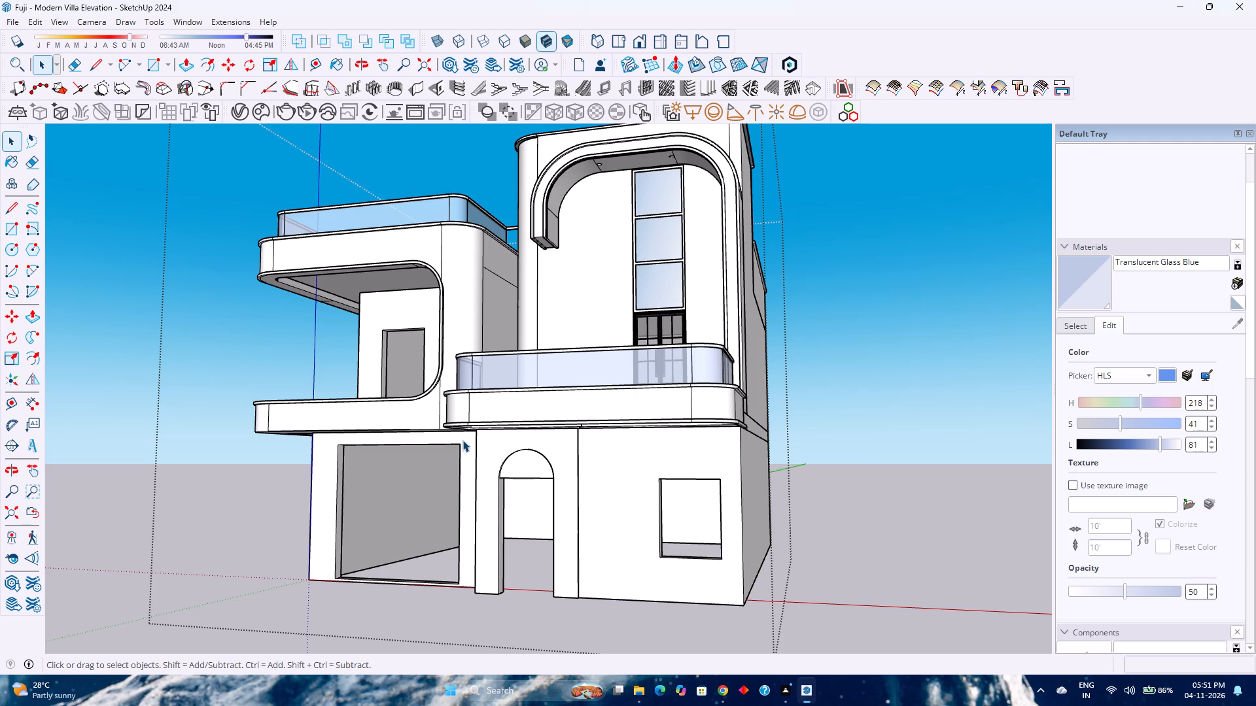
scroll(460, 433, "down", 3)
scroll(467, 427, "up", 1)
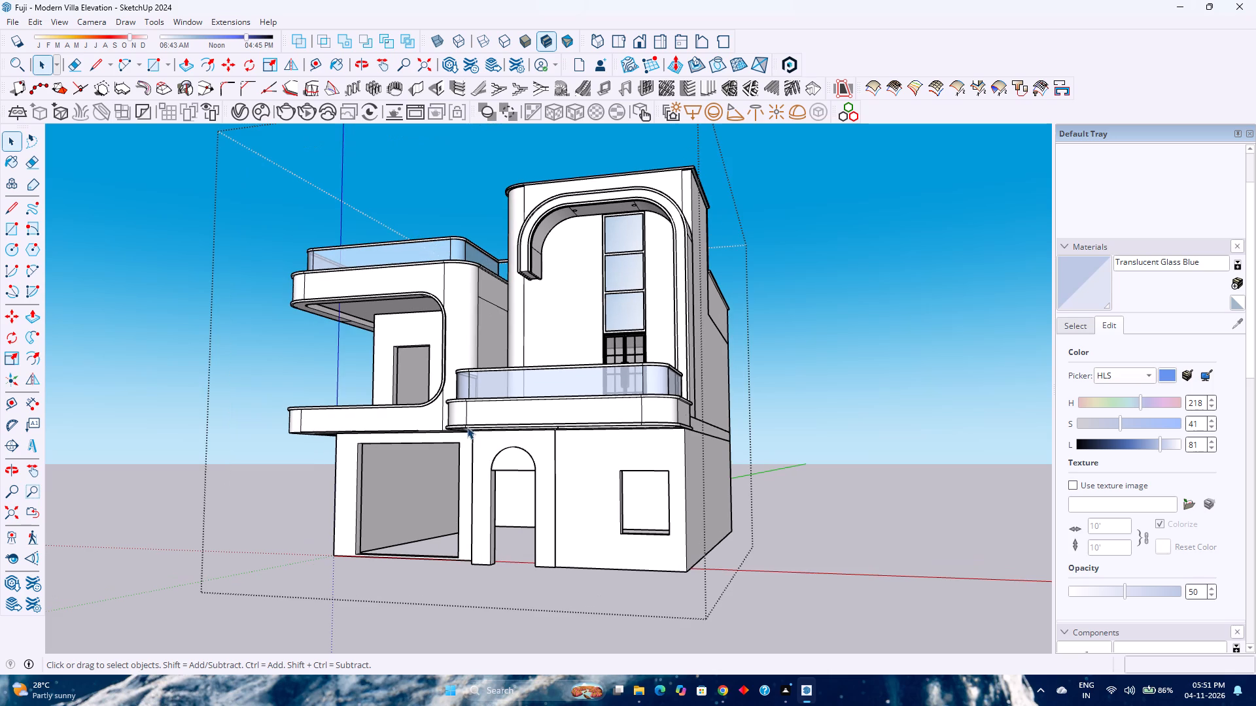
scroll(430, 430, "up", 3)
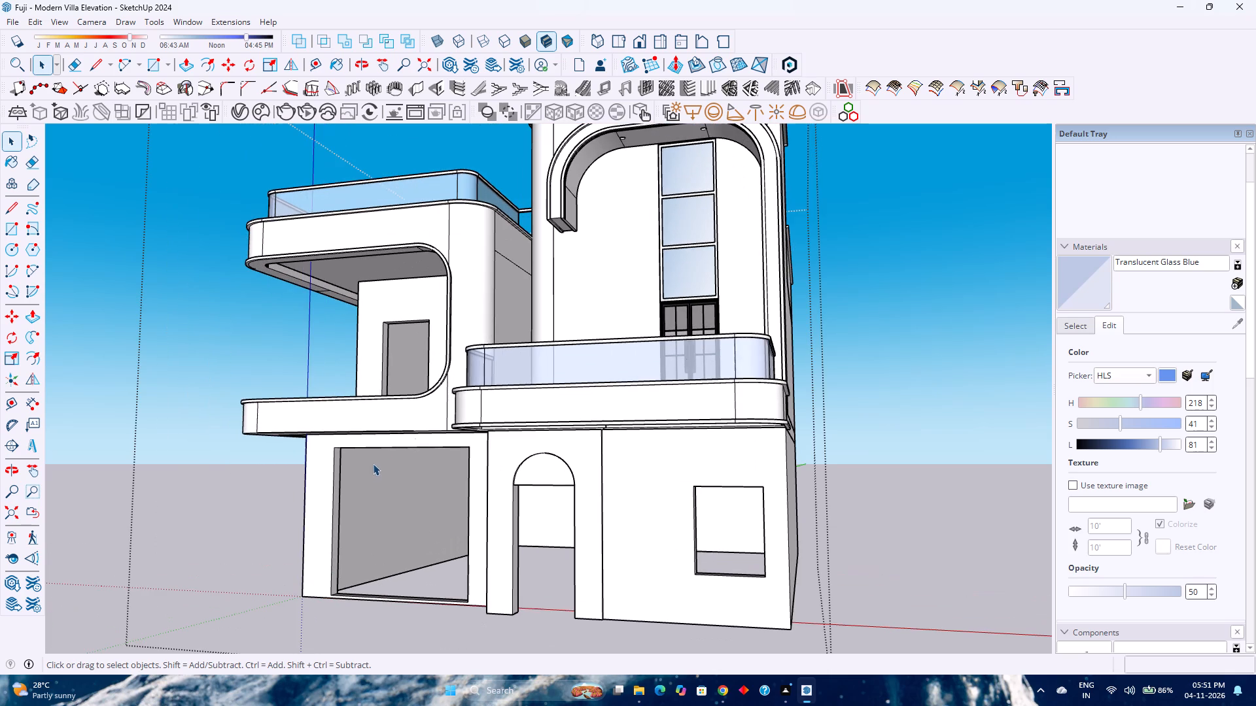
middle_click_drag(348, 472, 400, 447)
middle_click(400, 447)
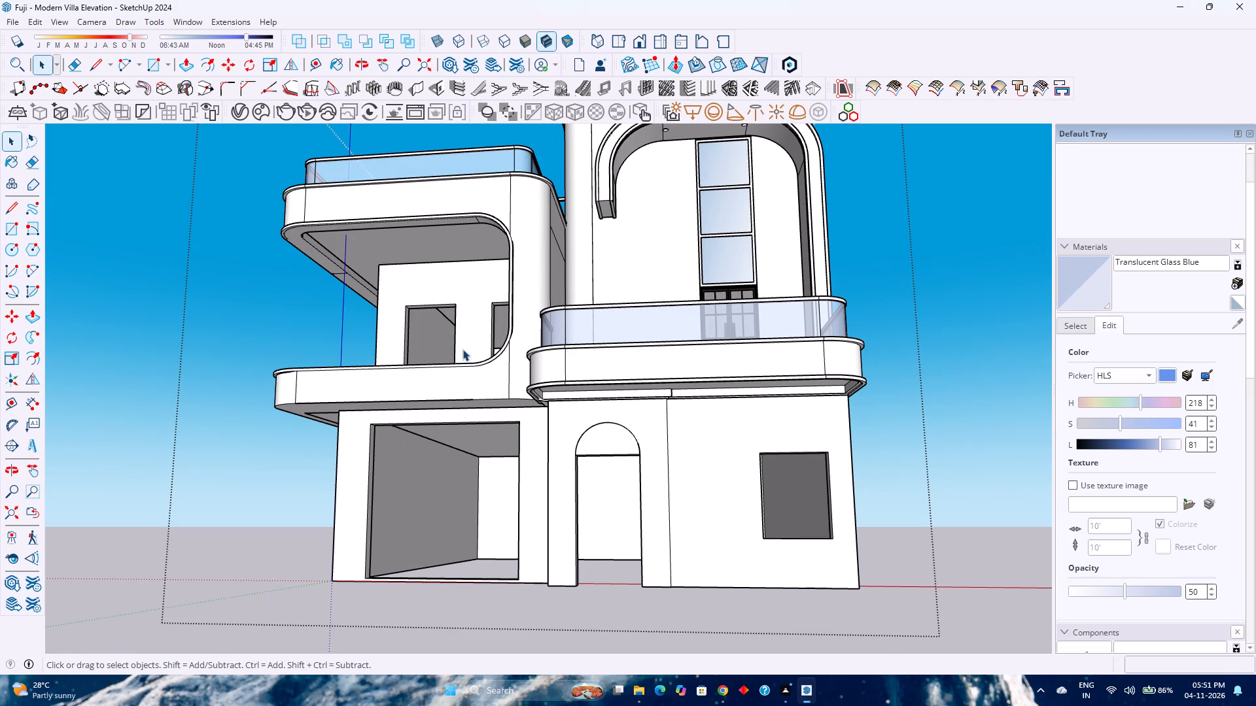
Open for editing the wall group with the empty door and window openings behind the curved balcony frame.
middle_click_drag(465, 357, 526, 448)
middle_click(525, 448)
scroll(485, 412, "up", 4)
left_click(503, 386)
left_click(503, 386)
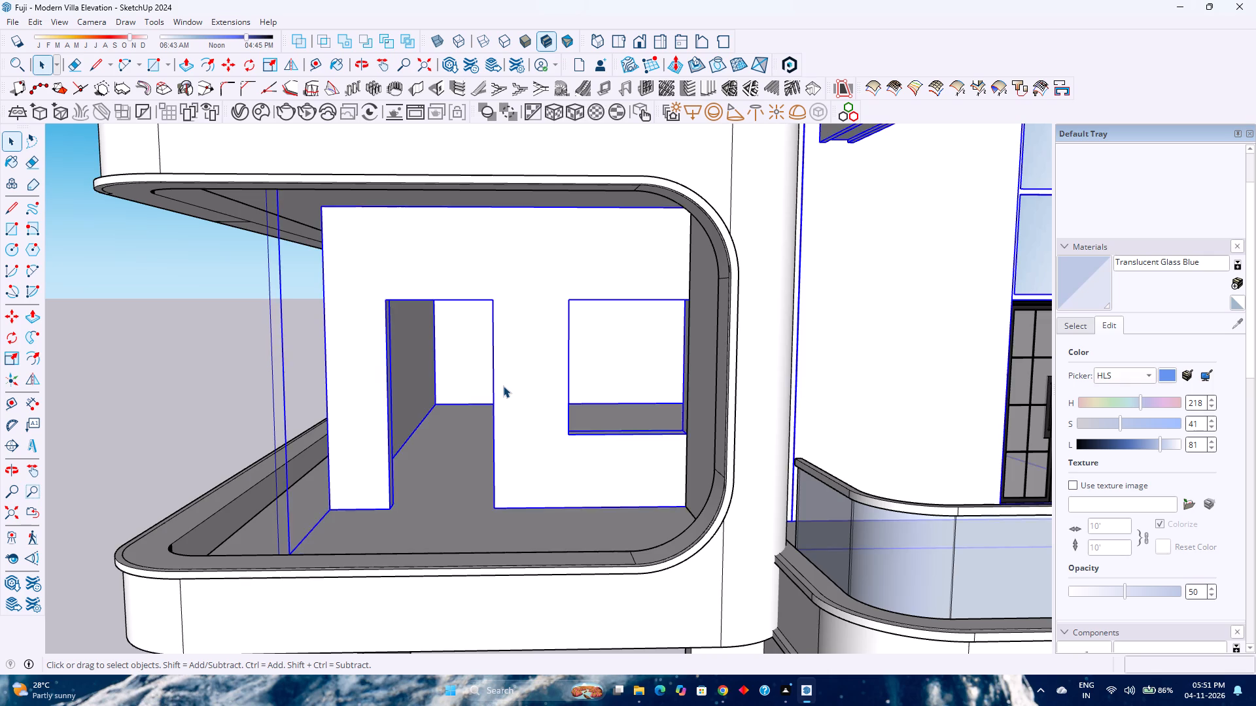
scroll(503, 386, "down", 3)
scroll(503, 386, "up", 4)
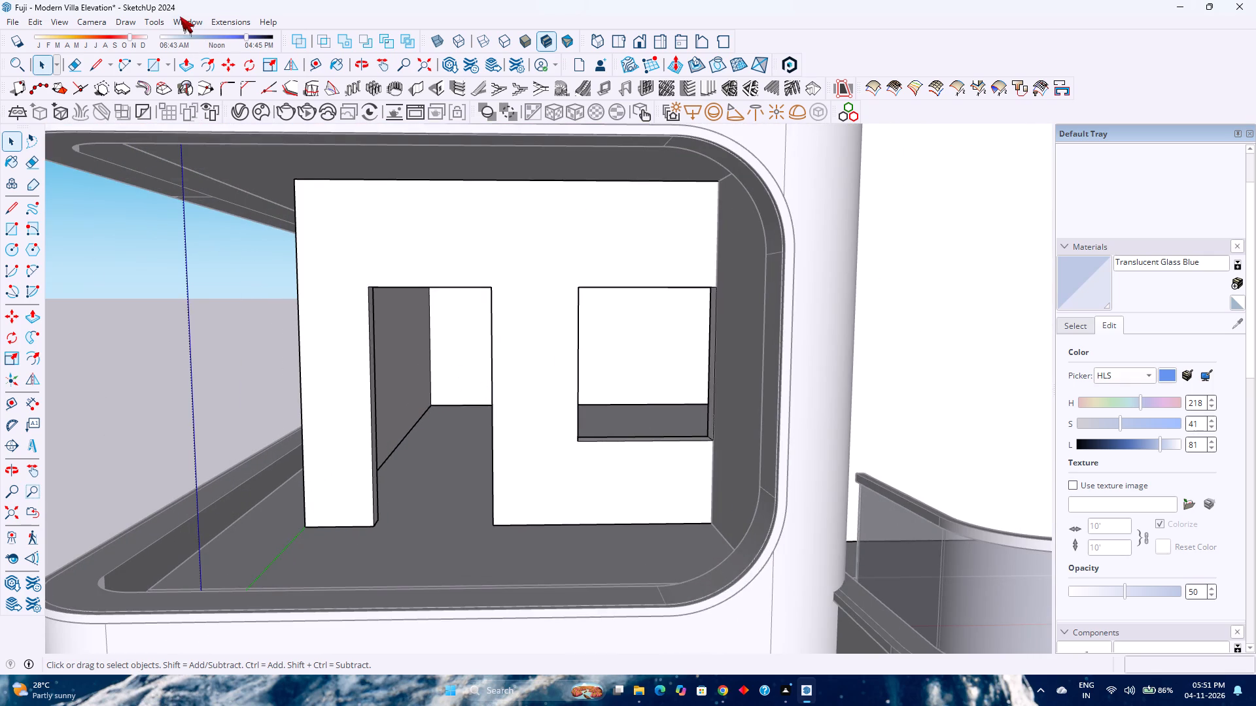
Open the 3D Warehouse to look for a door model for the balcony wall's opening.
left_click(180, 16)
left_click(260, 122)
left_click(199, 24)
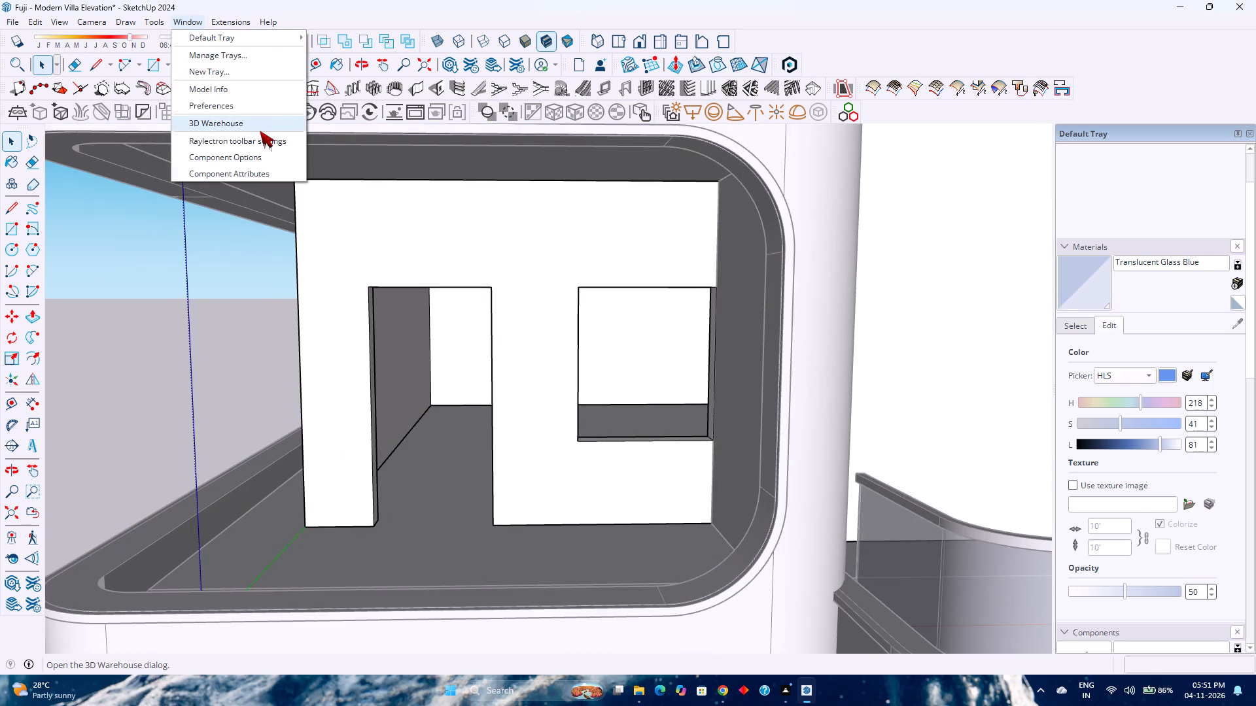
left_click(260, 131)
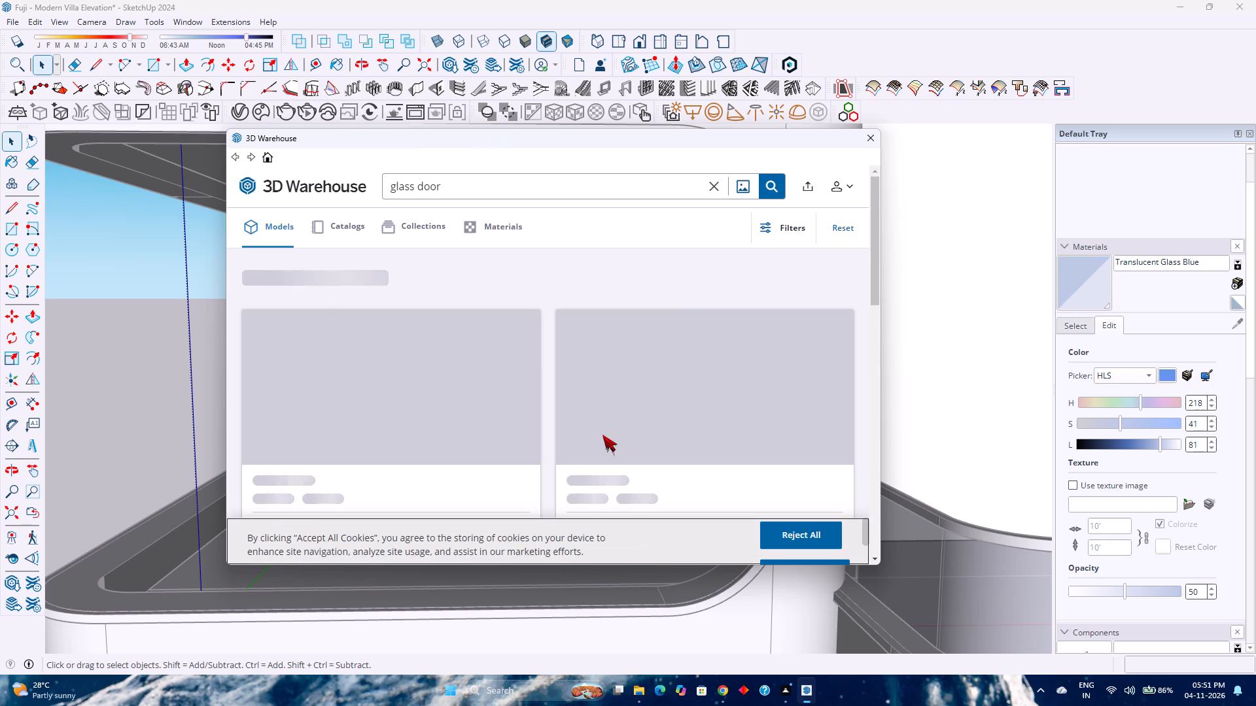
Load the black-framed double Glass Door with grid panes from the 3D Warehouse and place it at the balcony door opening's bottom corner.
scroll(523, 341, "down", 1)
scroll(521, 337, "up", 2)
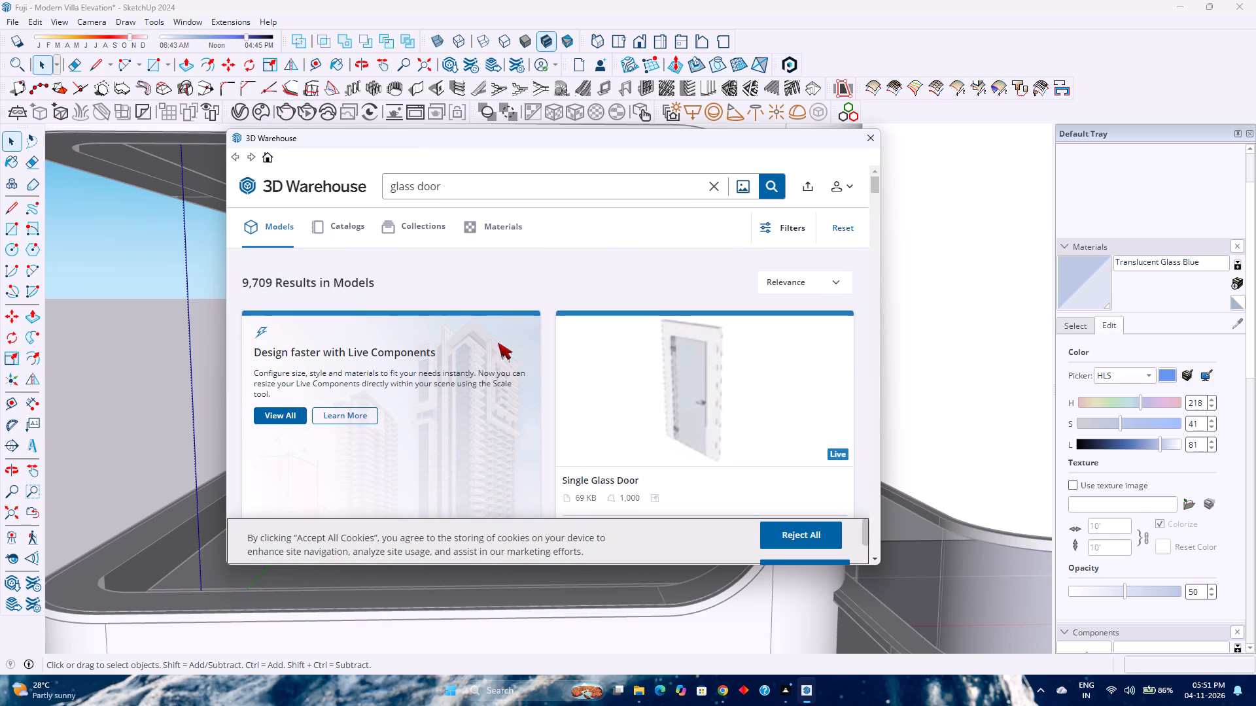
scroll(503, 345, "down", 12)
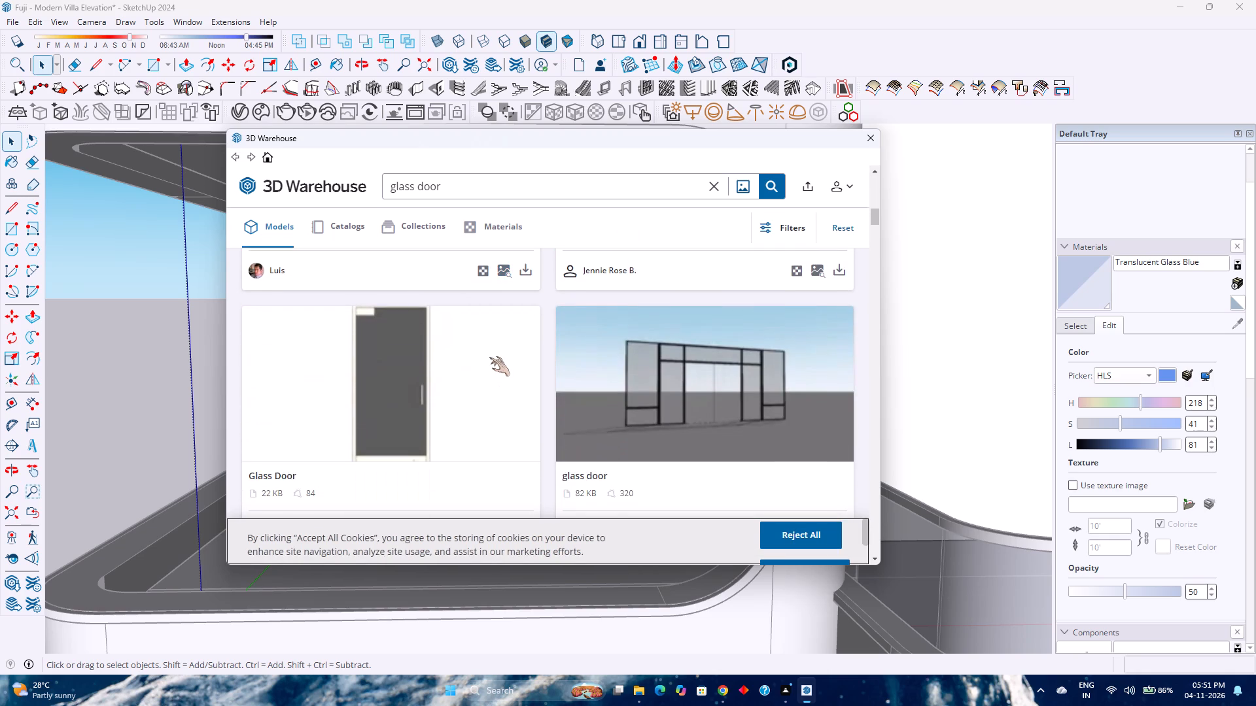
scroll(489, 357, "down", 10)
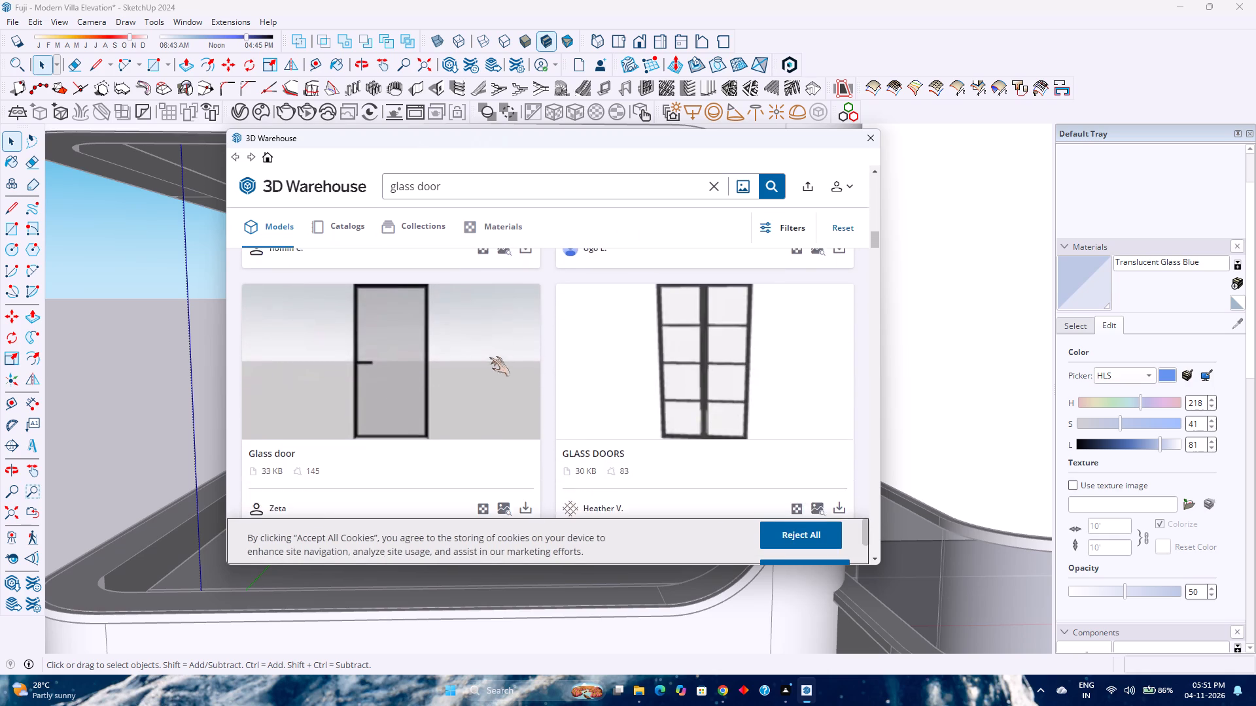
scroll(489, 357, "down", 2)
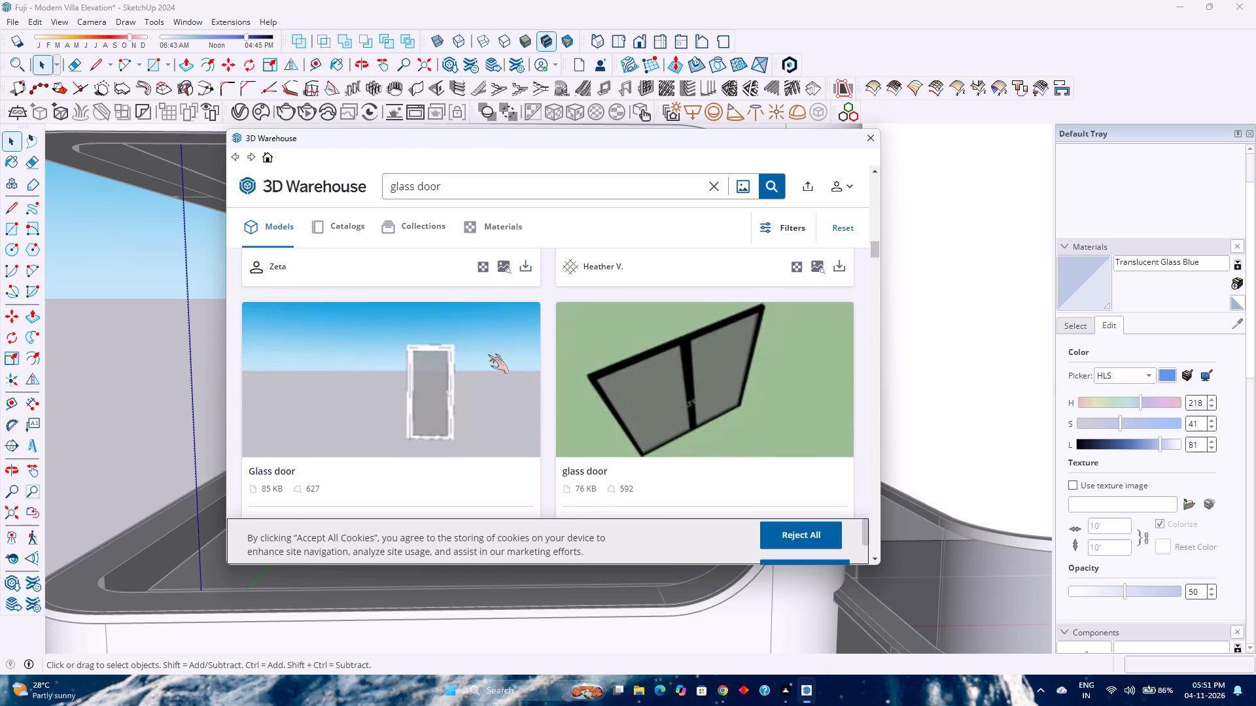
scroll(488, 354, "down", 3)
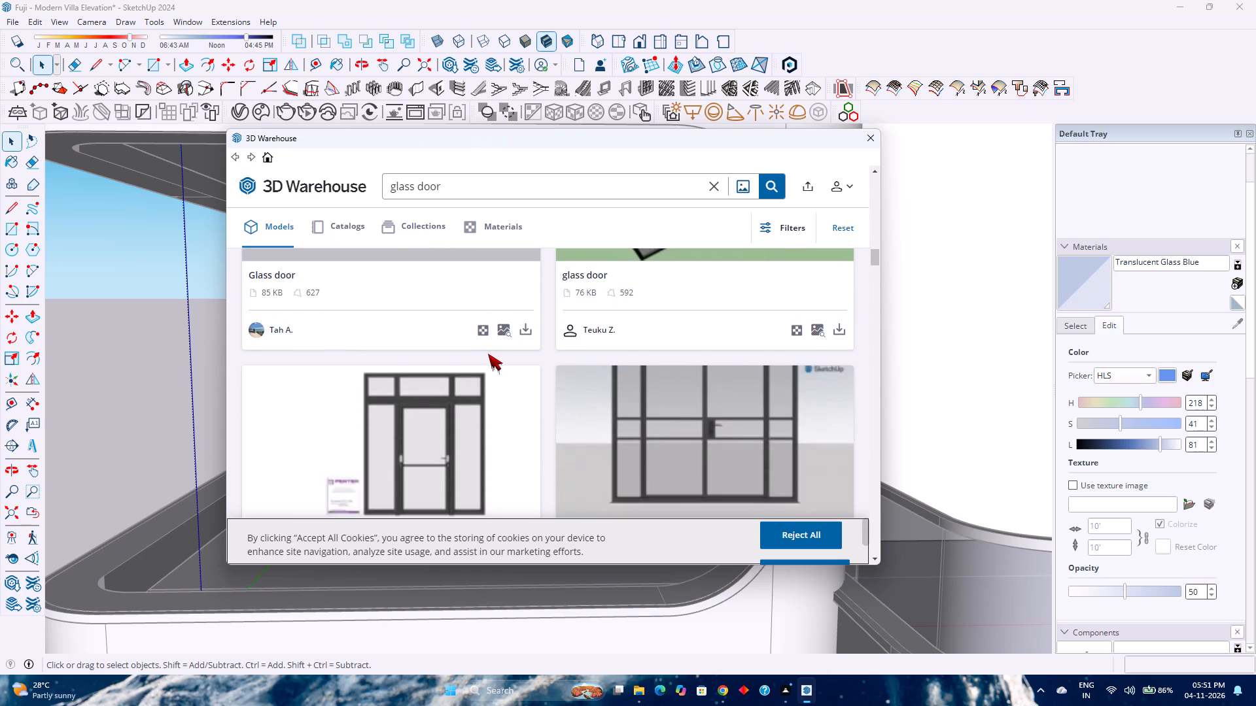
scroll(488, 354, "down", 6)
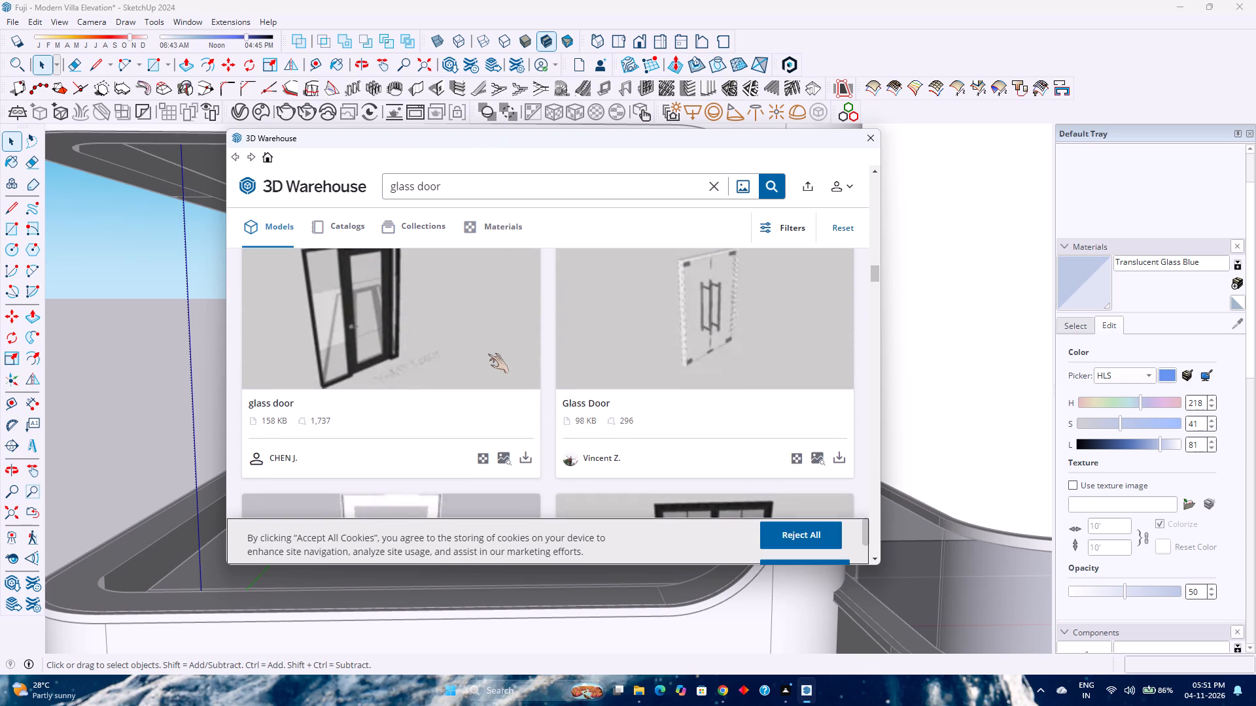
scroll(488, 354, "down", 3)
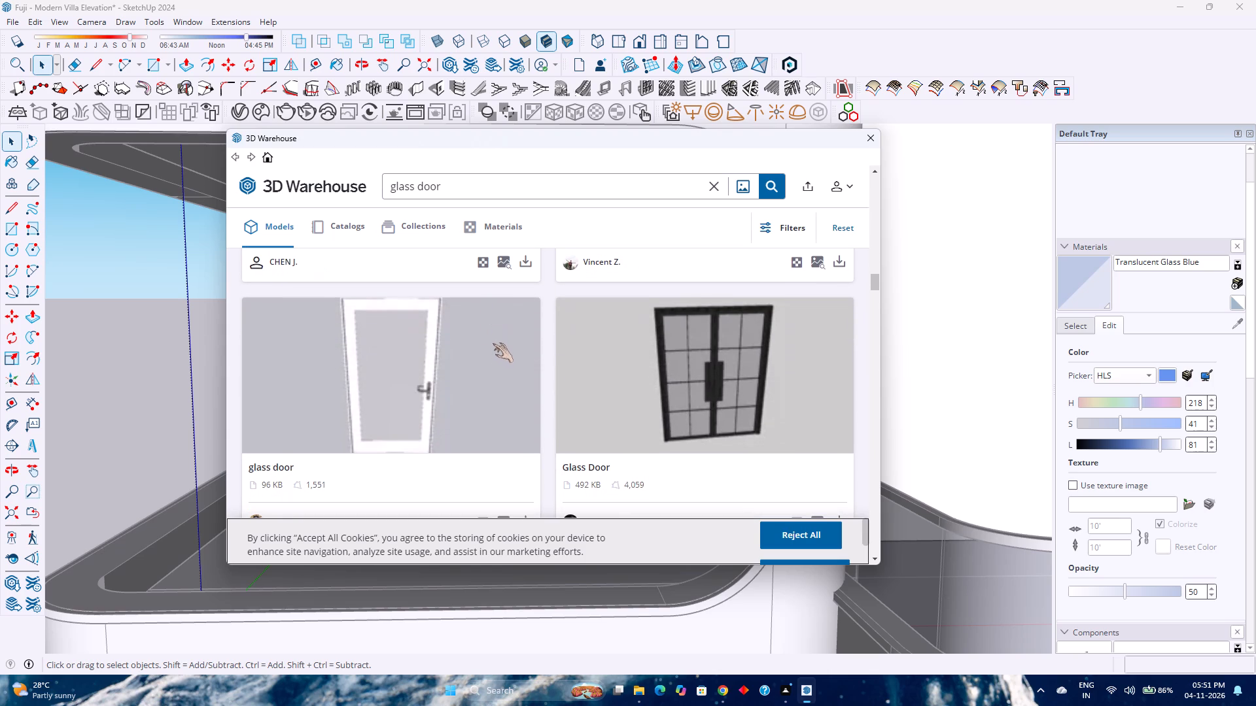
scroll(493, 343, "down", 2)
scroll(627, 401, "down", 1)
left_click(837, 323)
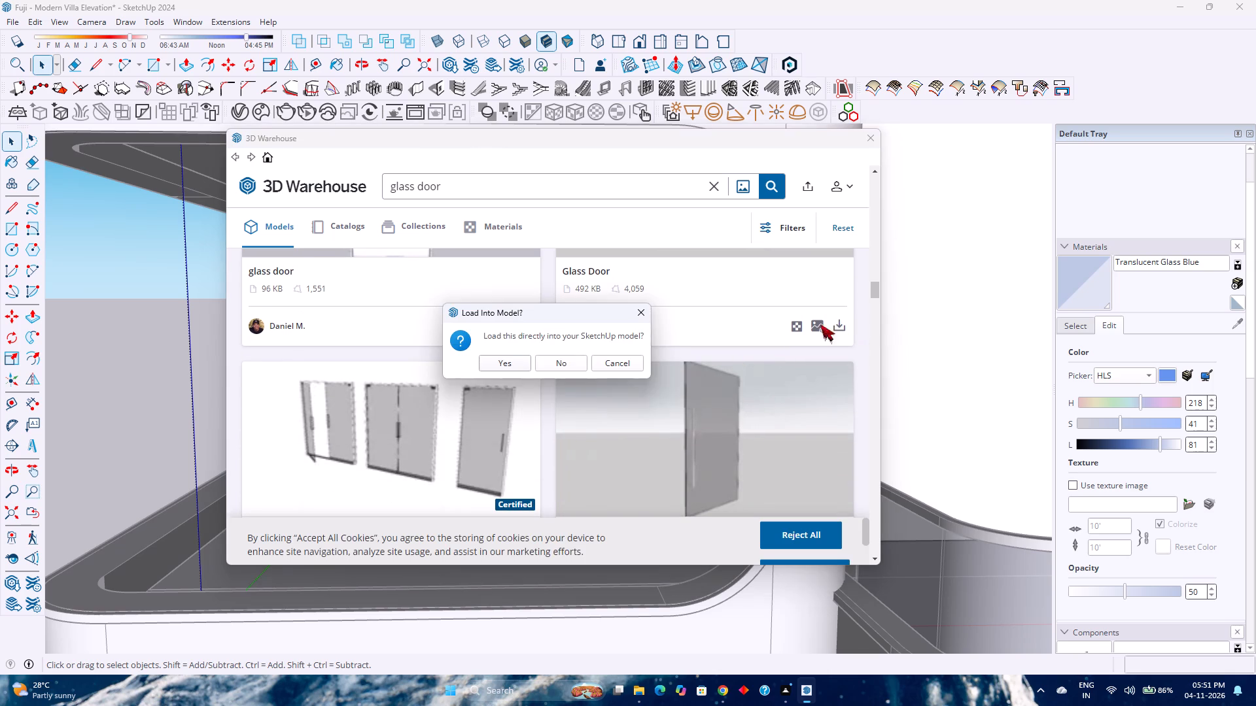
left_click(515, 357)
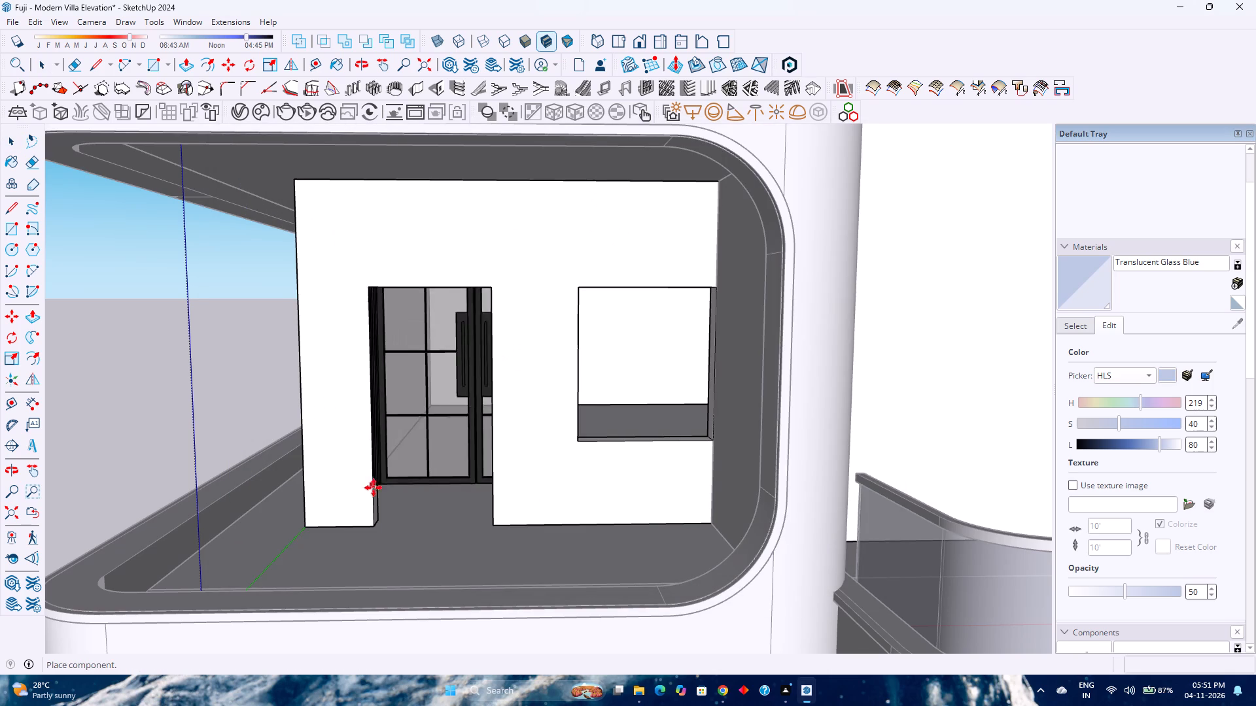
left_click(374, 522)
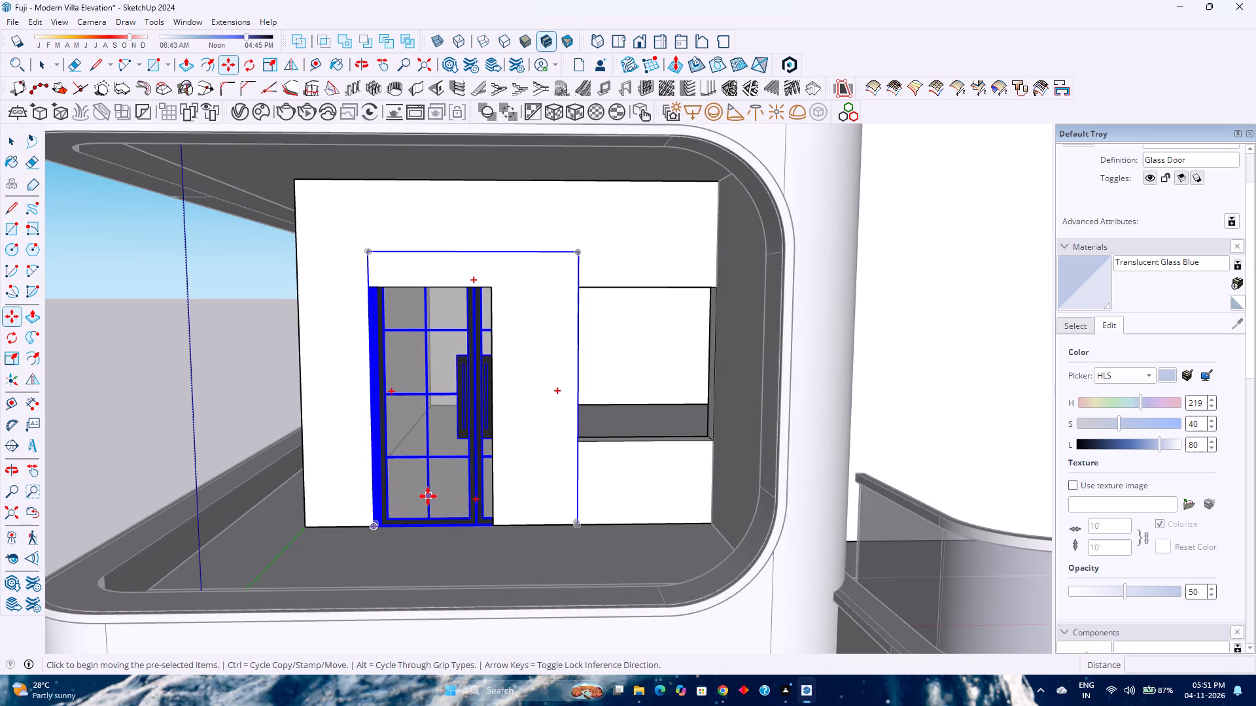
Scale the glass door's width to match the opening in the balcony wall.
key("s")
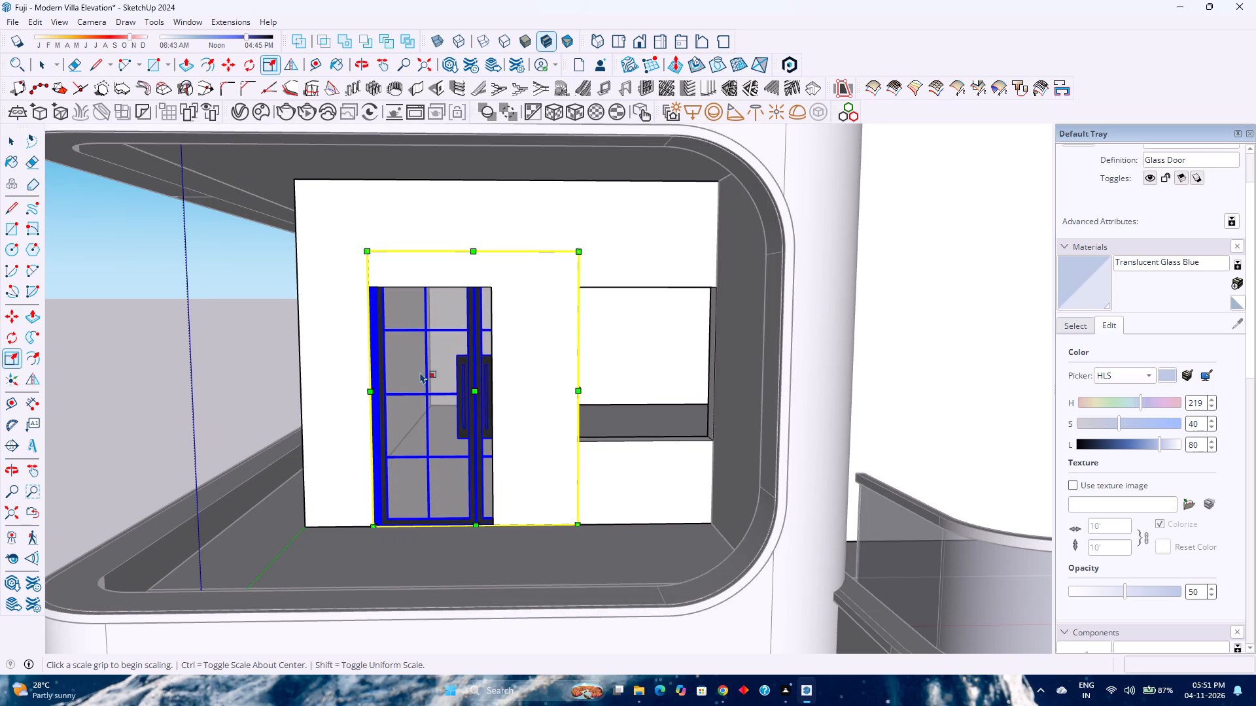
scroll(578, 401, "up", 5)
middle_click_drag(591, 401, 602, 414)
middle_click(602, 414)
scroll(625, 441, "up", 9)
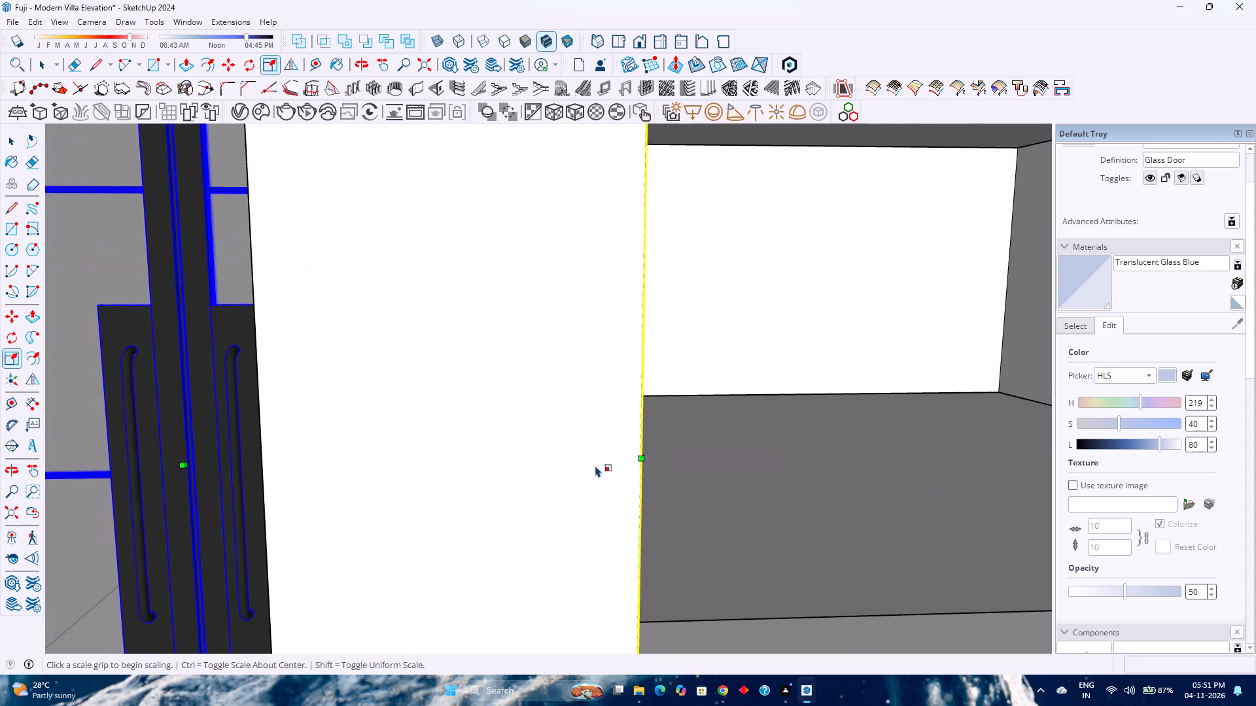
middle_click_drag(580, 469, 434, 491)
left_click(642, 460)
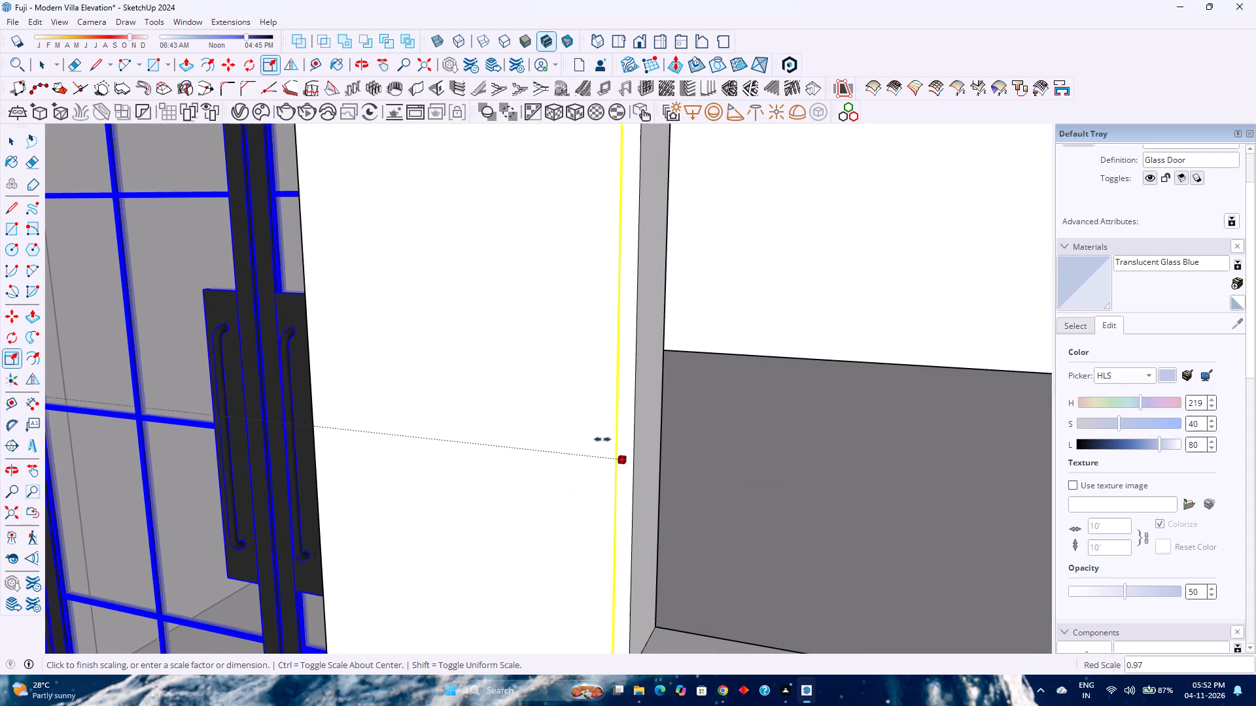
left_click(311, 354)
Scale the glass door's height down to the top edge of the wall opening.
middle_click_drag(293, 362, 430, 354)
scroll(430, 354, "down", 7)
scroll(314, 229, "down", 2)
middle_click_drag(317, 233, 339, 242)
middle_click(339, 242)
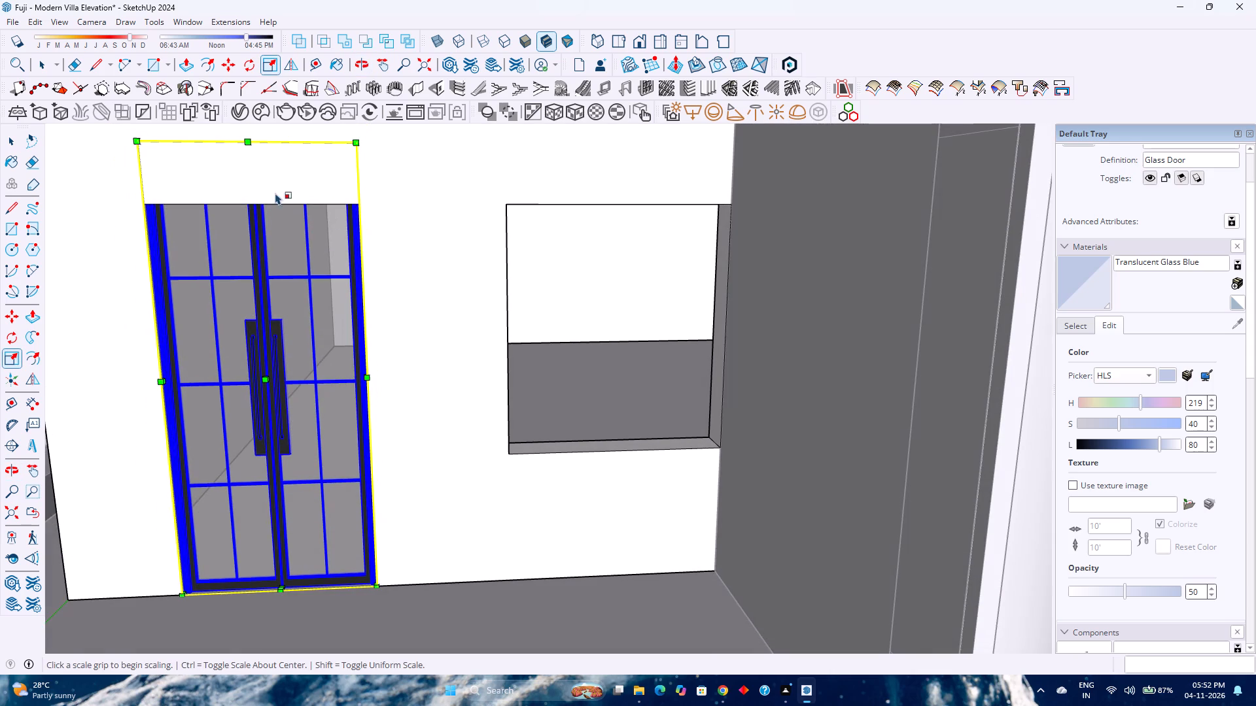
scroll(254, 137, "up", 12)
left_click(248, 145)
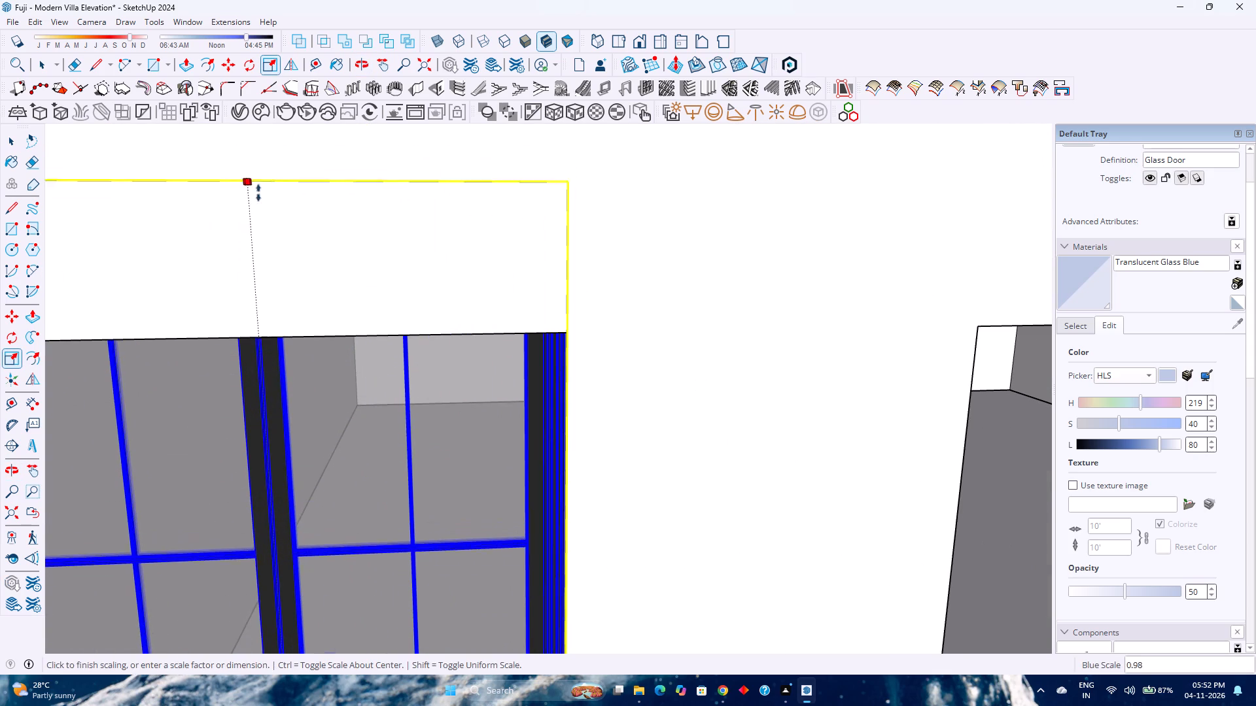
left_click(259, 337)
scroll(270, 328, "down", 6)
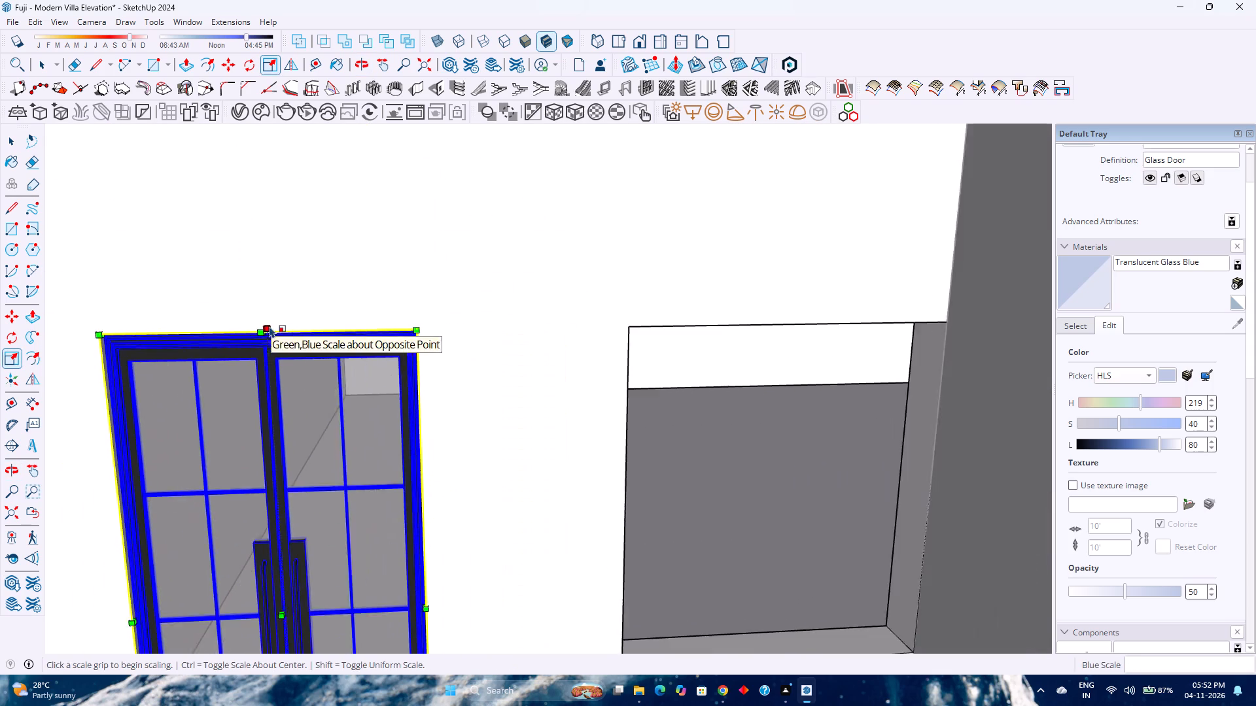
scroll(270, 326, "down", 12)
middle_click(267, 326)
middle_click_drag(266, 325, 287, 289)
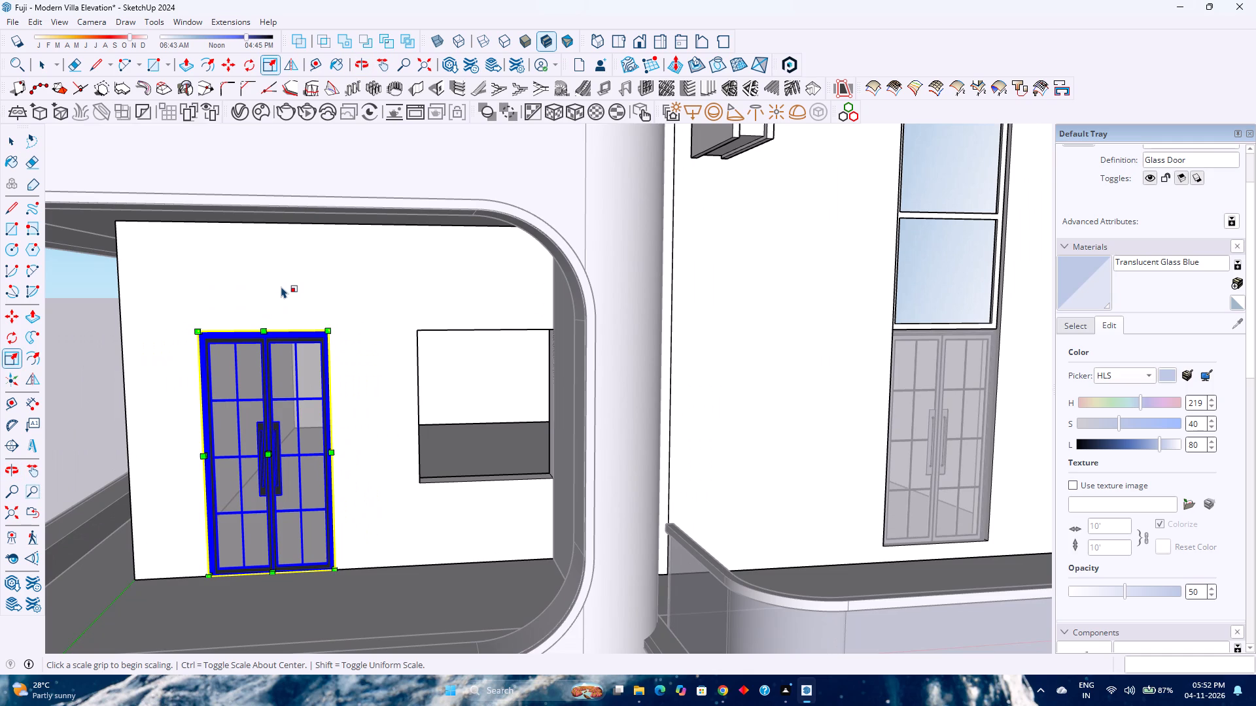
key("space")
Close the balcony wall group and save the villa model.
scroll(269, 286, "down", 9)
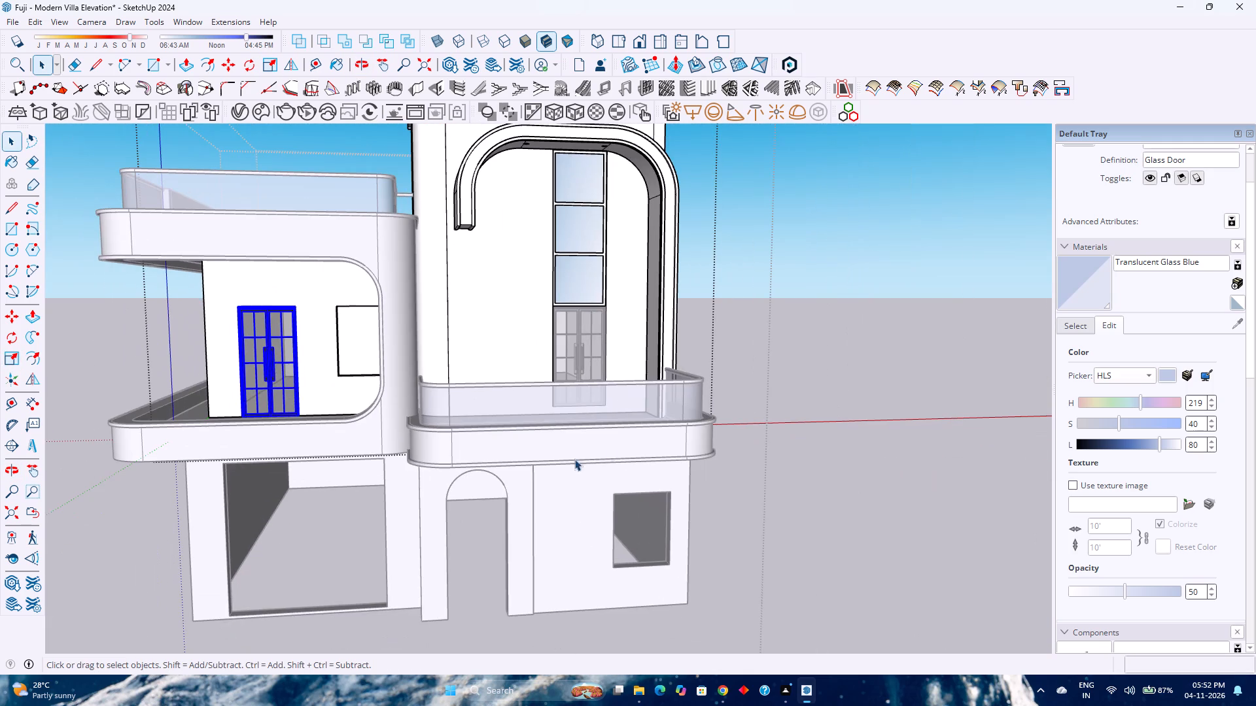
left_click(878, 392)
middle_click_drag(864, 401, 842, 365)
middle_click(842, 365)
scroll(844, 363, "down", 3)
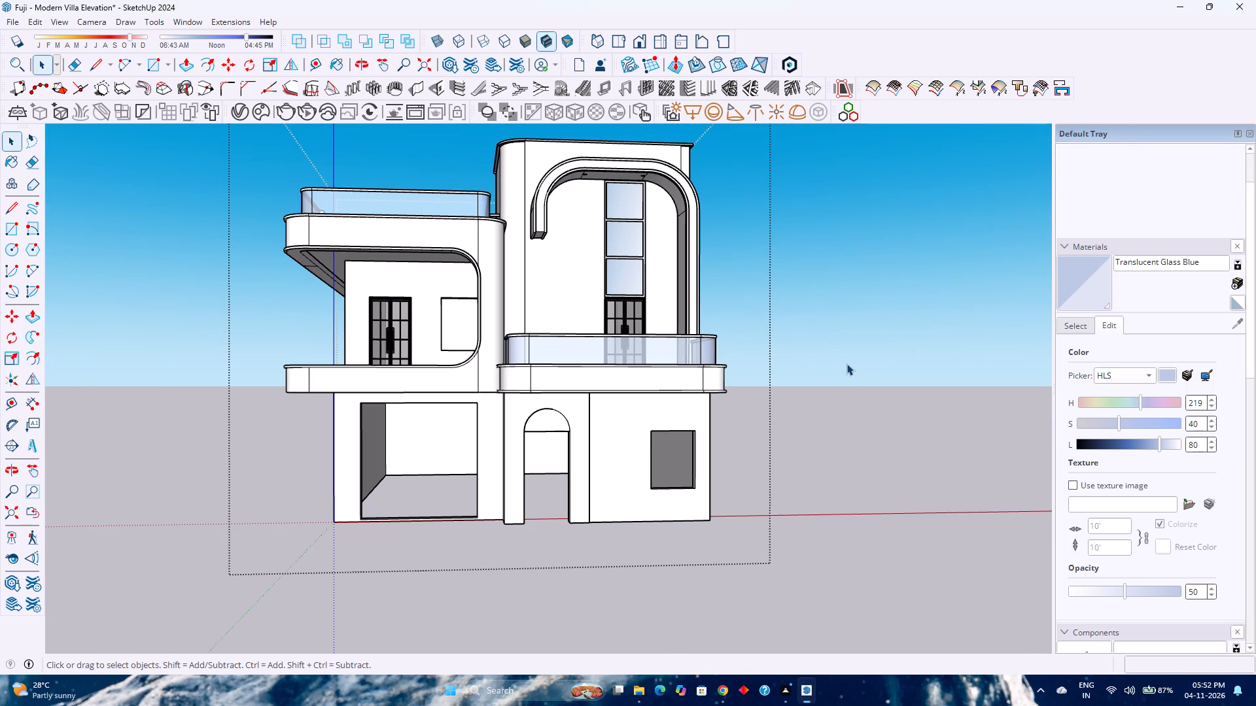
key("ctrl+s")
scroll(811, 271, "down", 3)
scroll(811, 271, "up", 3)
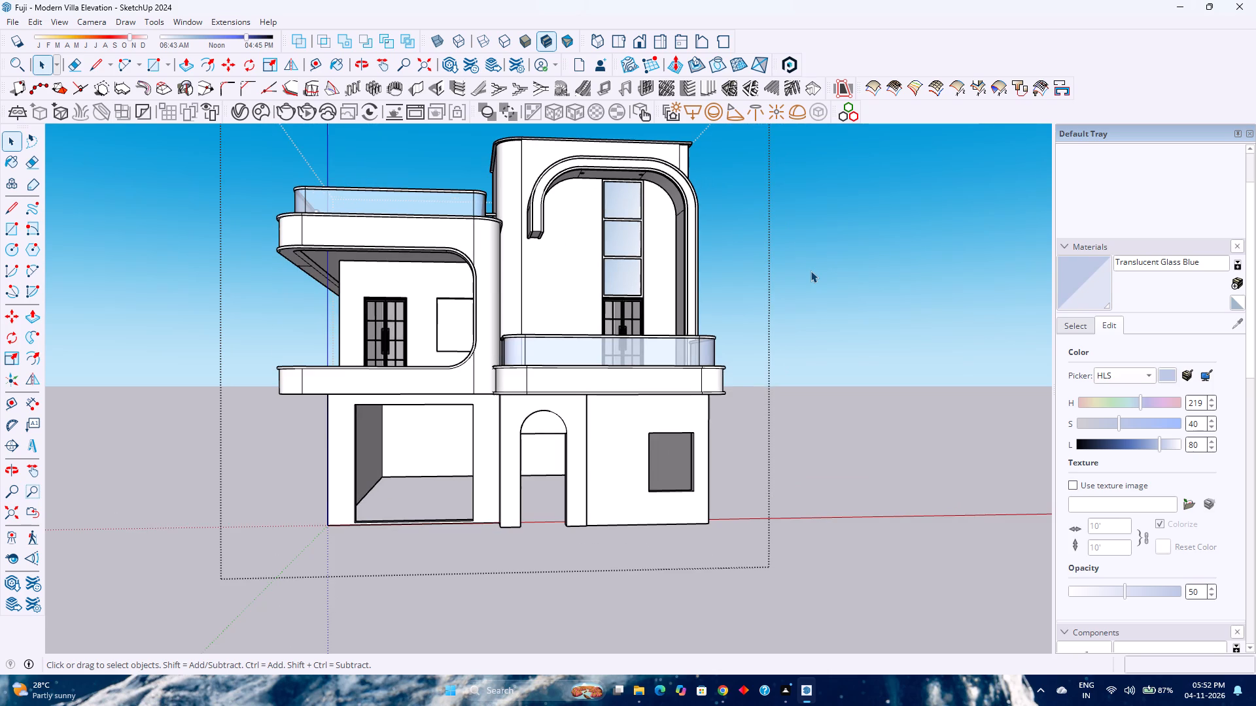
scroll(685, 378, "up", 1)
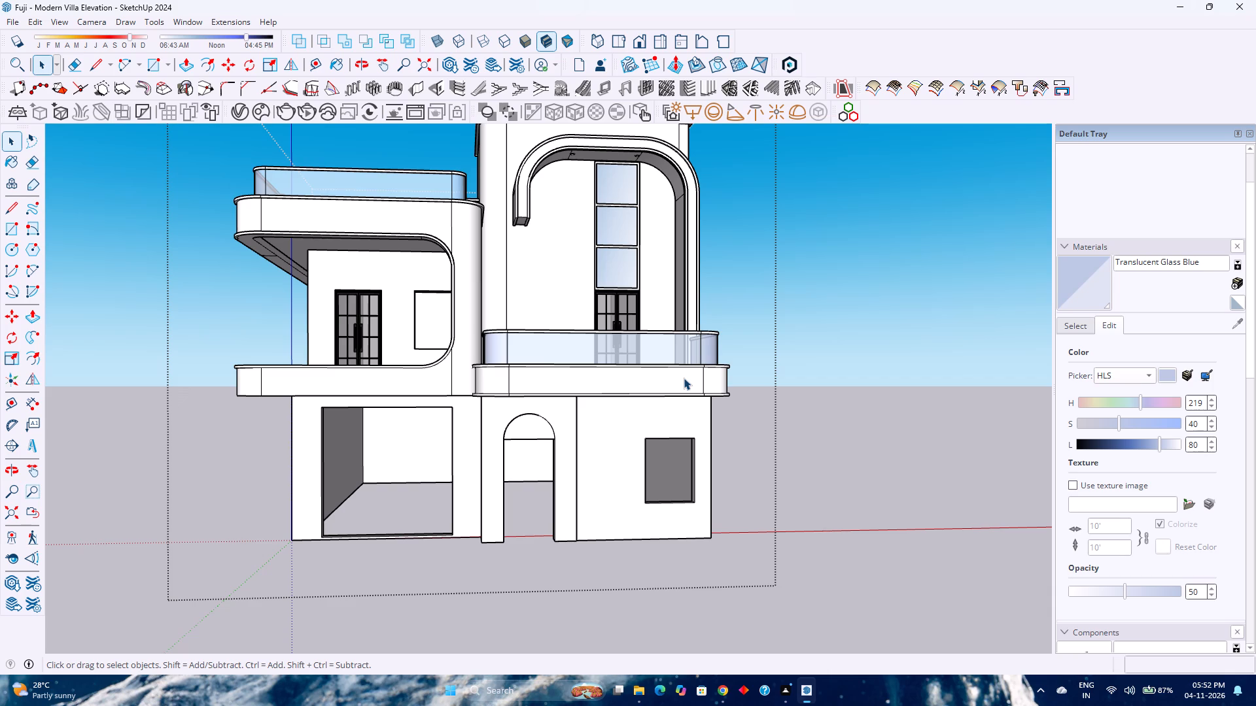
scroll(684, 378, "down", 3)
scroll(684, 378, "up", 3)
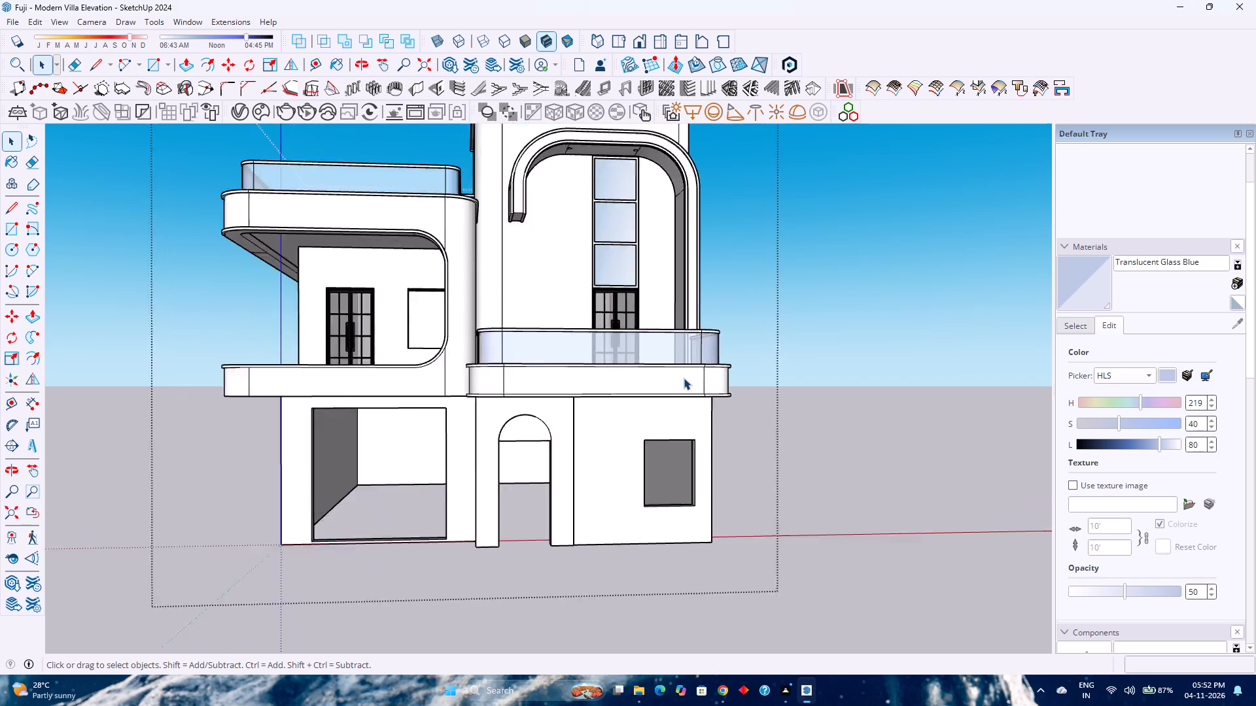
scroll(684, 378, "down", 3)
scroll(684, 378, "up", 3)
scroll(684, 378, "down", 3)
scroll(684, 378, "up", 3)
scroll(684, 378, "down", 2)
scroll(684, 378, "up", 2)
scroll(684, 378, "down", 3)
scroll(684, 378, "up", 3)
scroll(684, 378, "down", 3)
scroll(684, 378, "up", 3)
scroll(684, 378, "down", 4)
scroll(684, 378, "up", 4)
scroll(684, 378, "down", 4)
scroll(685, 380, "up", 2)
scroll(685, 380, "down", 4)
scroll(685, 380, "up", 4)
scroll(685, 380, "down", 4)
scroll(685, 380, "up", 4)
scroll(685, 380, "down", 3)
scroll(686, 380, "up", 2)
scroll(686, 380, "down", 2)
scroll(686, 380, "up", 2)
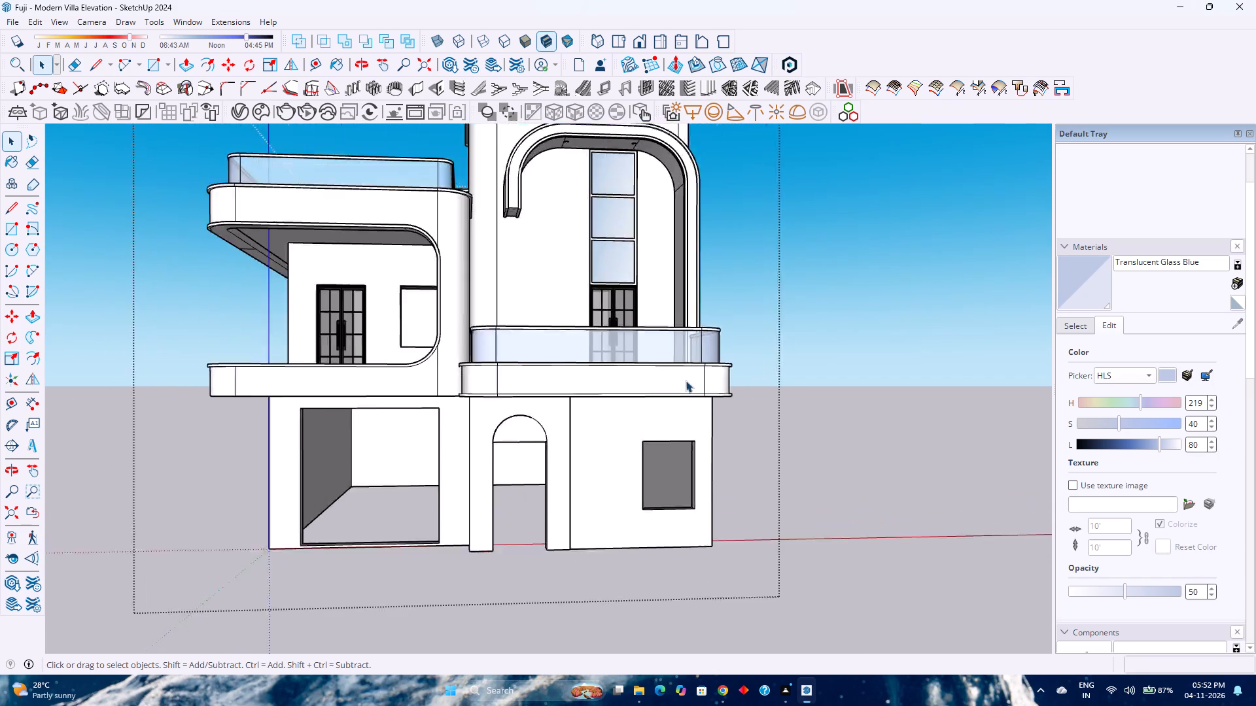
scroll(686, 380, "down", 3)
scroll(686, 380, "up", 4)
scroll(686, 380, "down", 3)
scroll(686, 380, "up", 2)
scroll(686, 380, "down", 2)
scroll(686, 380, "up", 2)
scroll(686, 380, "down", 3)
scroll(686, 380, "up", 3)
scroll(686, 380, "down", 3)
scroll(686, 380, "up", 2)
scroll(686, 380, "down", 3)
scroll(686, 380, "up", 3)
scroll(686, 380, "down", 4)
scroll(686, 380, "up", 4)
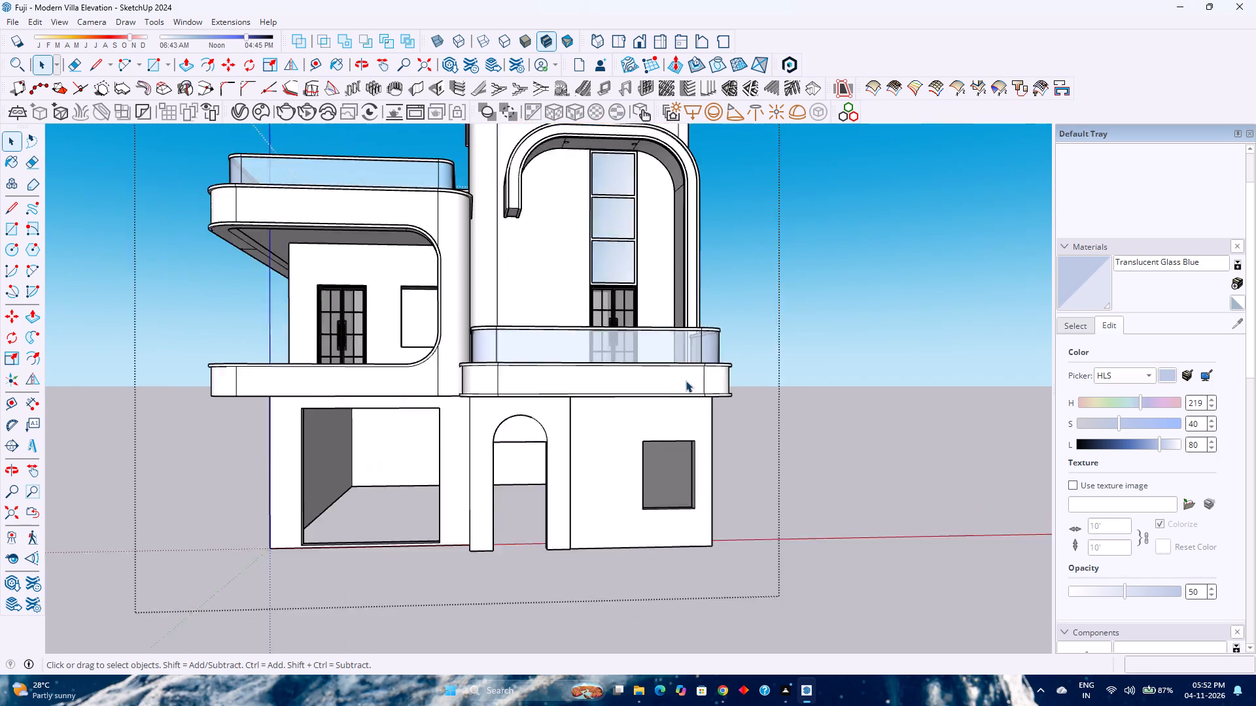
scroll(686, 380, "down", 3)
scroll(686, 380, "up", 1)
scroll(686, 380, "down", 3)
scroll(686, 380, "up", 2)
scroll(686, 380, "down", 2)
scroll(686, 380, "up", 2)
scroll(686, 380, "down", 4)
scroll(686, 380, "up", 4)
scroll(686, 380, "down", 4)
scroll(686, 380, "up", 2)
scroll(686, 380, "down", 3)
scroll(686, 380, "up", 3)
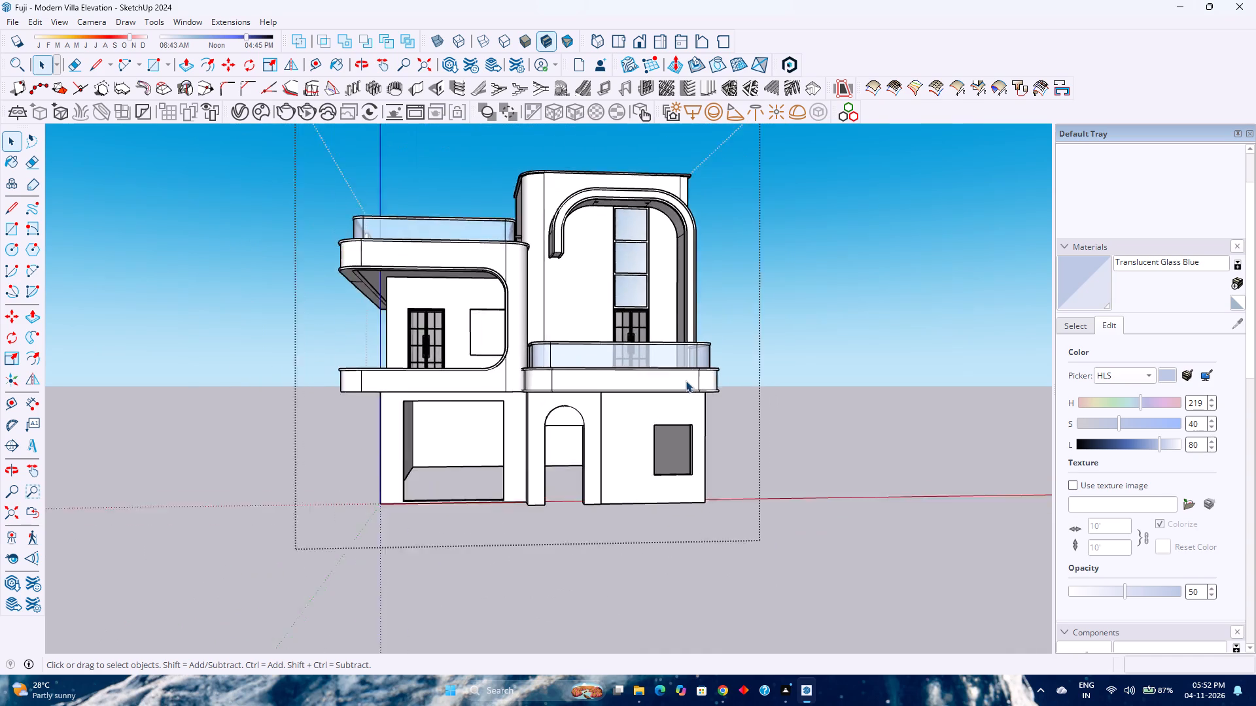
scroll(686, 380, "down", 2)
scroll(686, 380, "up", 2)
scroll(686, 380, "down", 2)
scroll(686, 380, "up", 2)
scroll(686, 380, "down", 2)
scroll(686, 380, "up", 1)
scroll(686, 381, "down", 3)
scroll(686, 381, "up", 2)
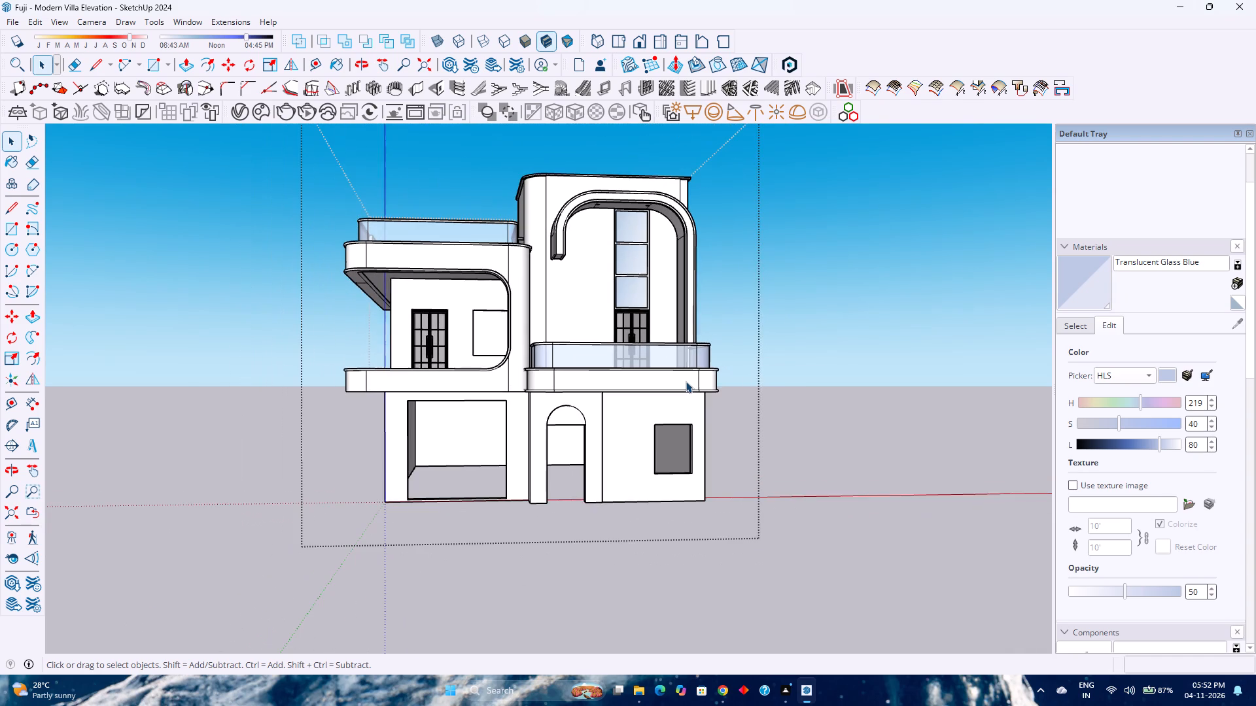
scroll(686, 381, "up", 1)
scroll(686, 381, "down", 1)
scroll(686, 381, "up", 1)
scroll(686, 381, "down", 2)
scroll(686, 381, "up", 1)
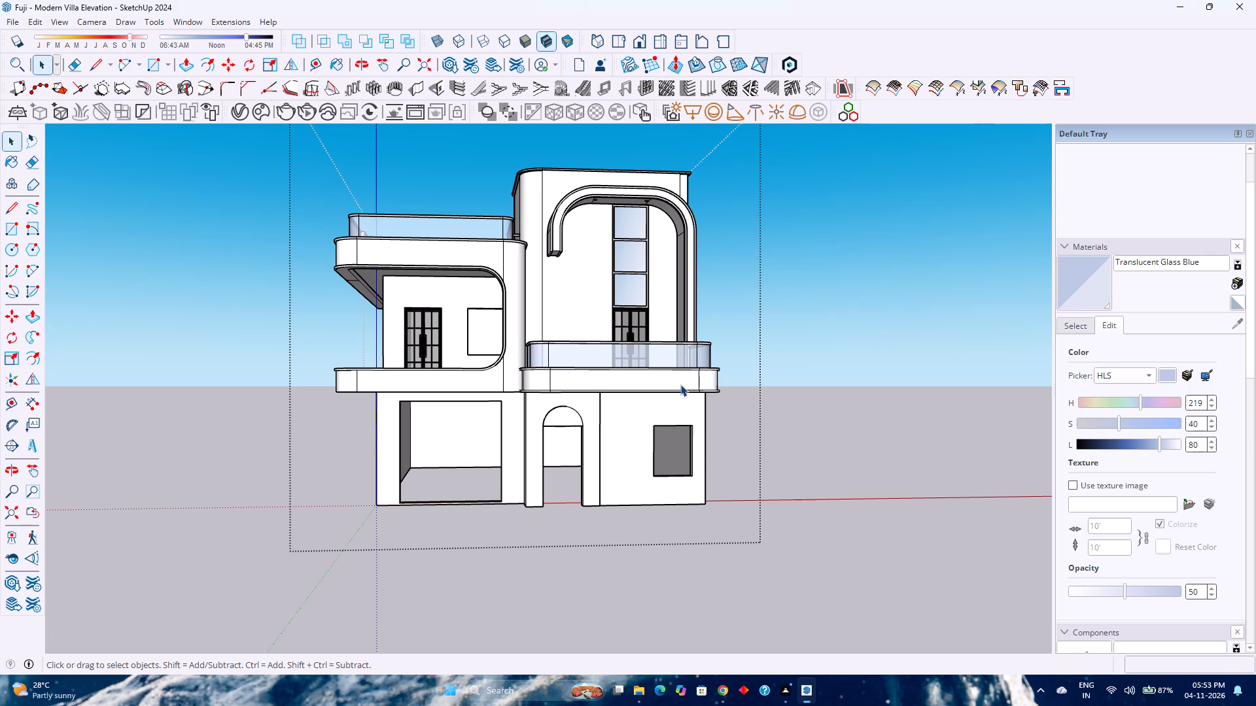
Save the villa model again.
key("ctrl+s")
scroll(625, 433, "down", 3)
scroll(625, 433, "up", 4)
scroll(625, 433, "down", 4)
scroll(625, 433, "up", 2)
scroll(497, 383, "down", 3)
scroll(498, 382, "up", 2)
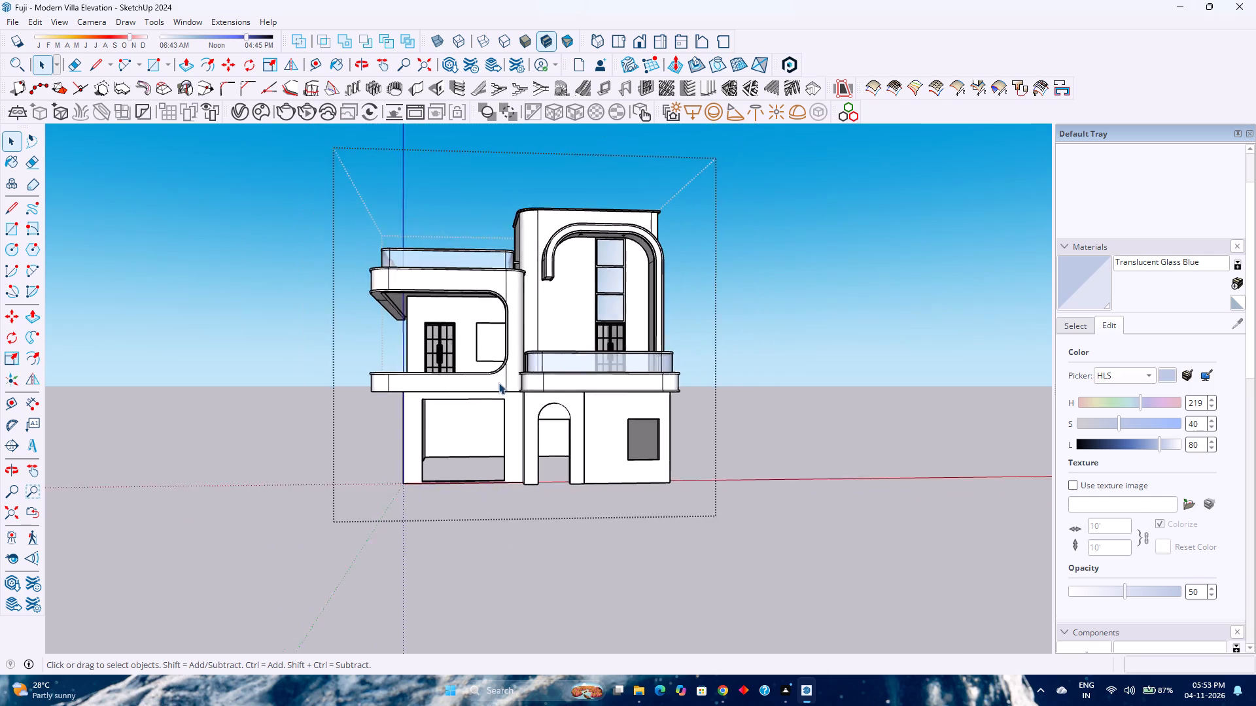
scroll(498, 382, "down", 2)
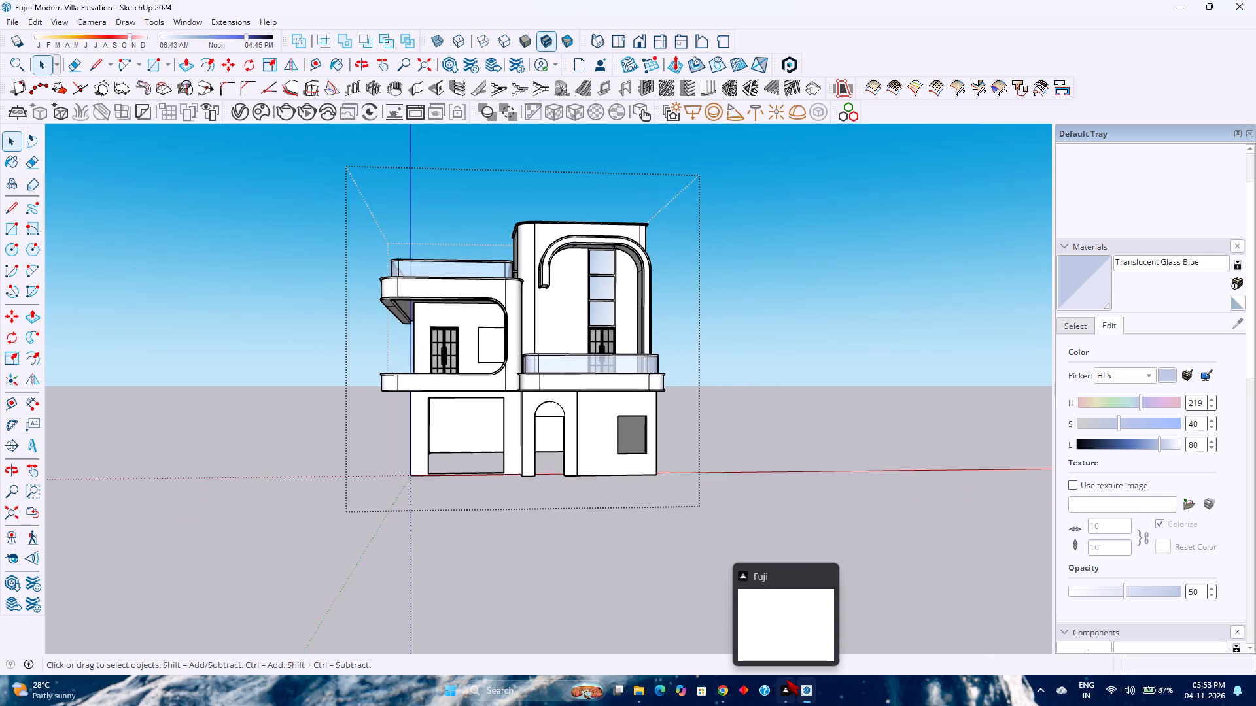
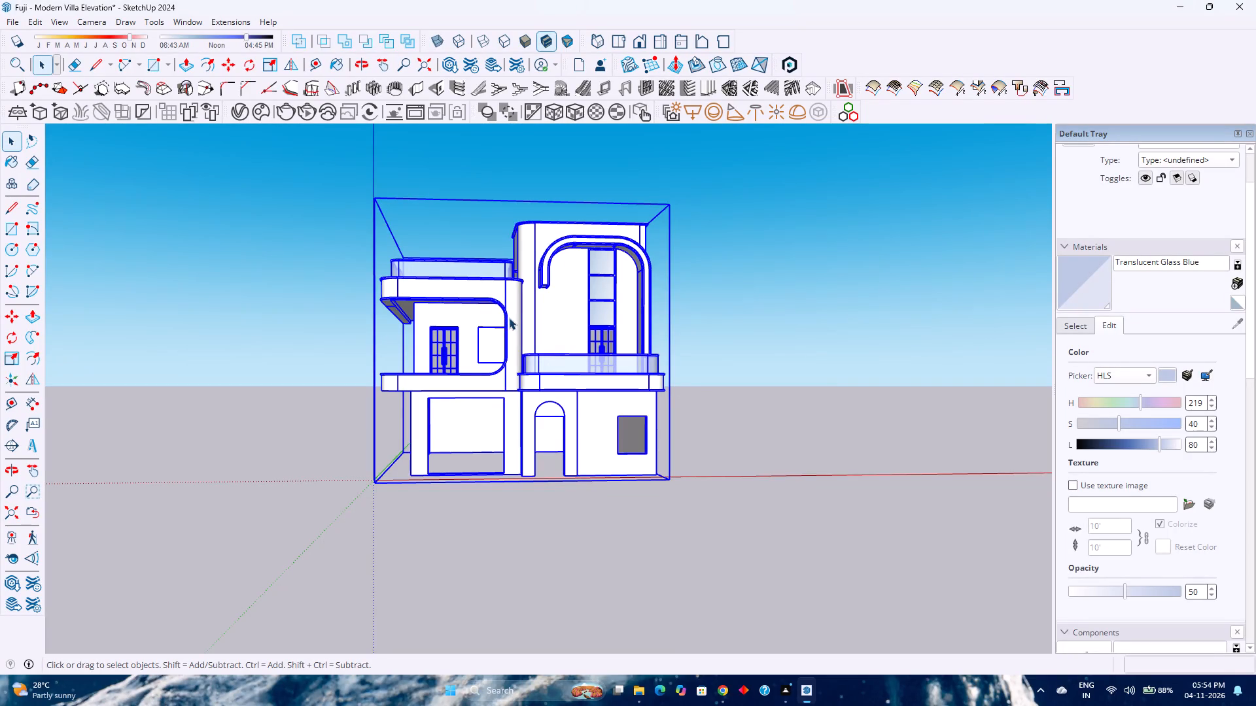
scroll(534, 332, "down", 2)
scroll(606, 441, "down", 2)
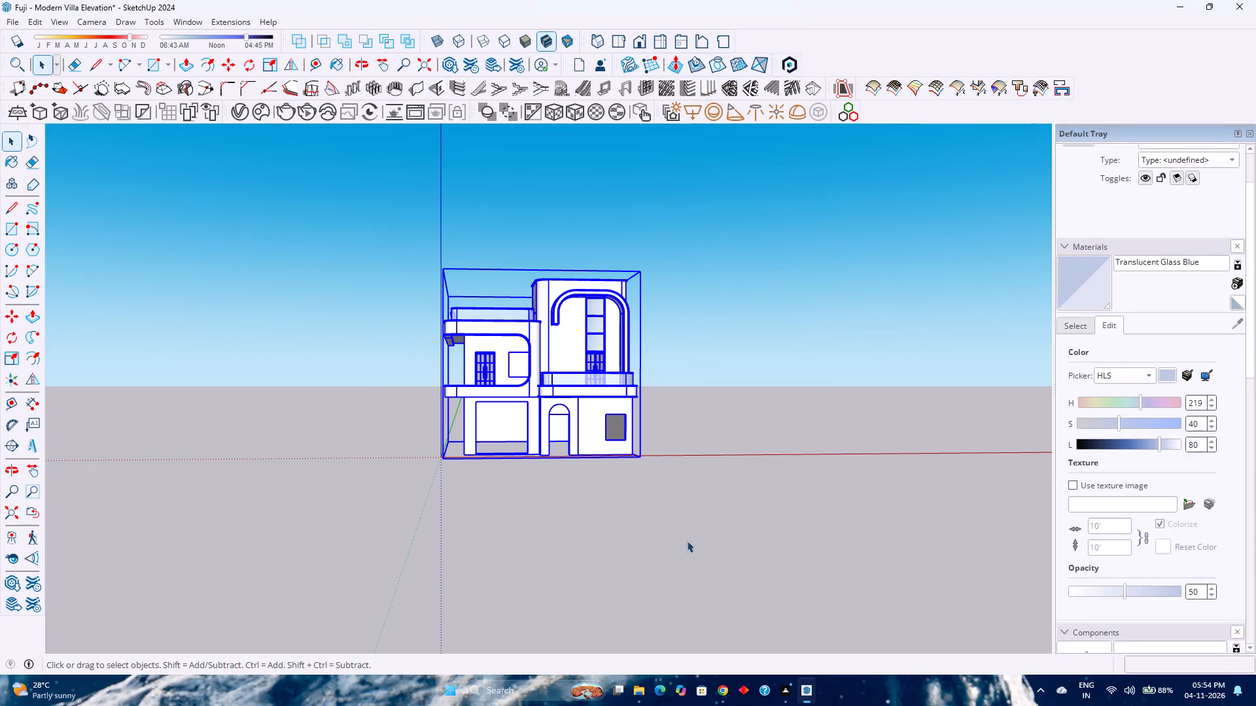
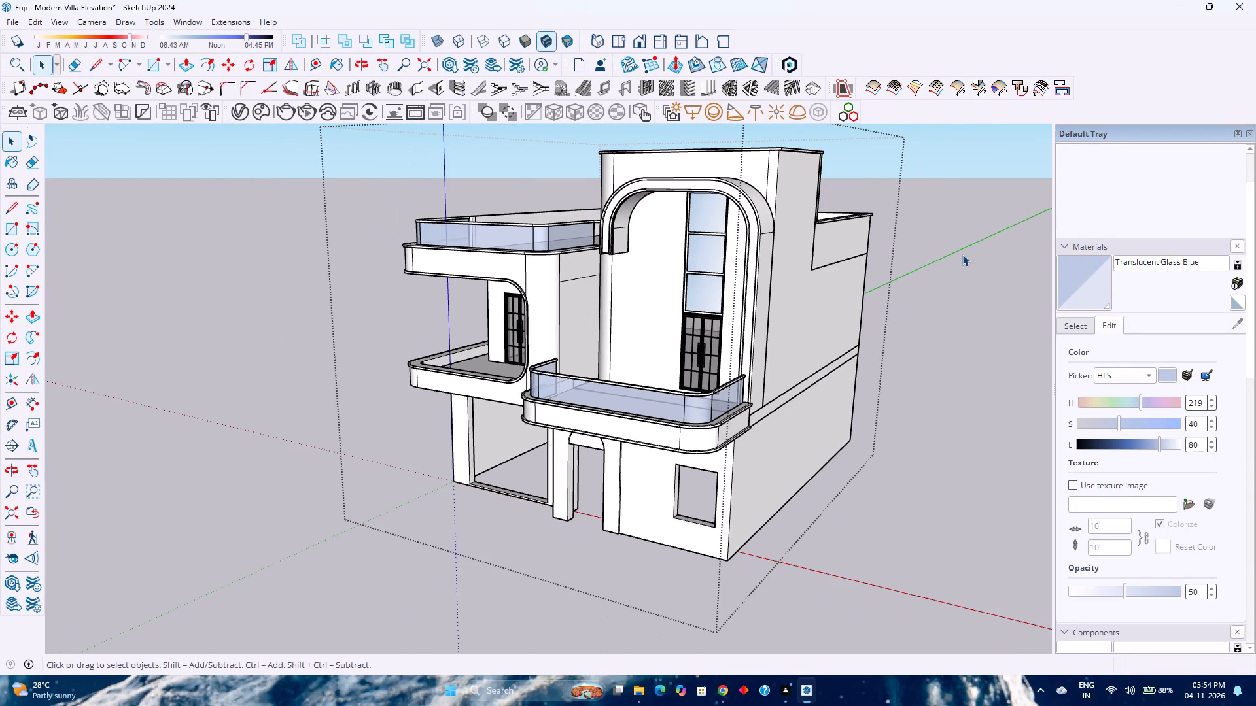
Examine the villa's front elevation from several angles, checking the fitted balcony doors, glass railings and open ground-floor openings.
scroll(962, 254, "up", 6)
middle_click_drag(601, 386, 793, 356)
middle_click(794, 356)
scroll(795, 356, "down", 3)
middle_click_drag(887, 377, 795, 383)
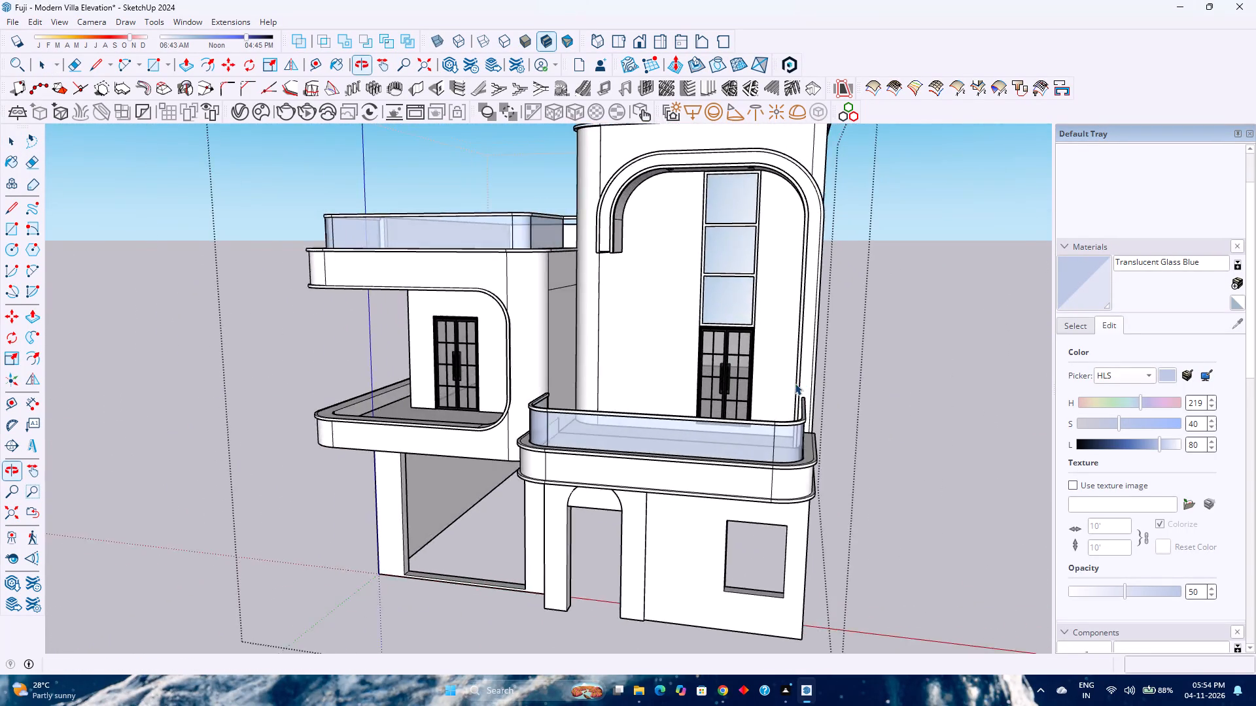
middle_click(795, 383)
scroll(795, 383, "up", 1)
scroll(795, 383, "down", 3)
scroll(952, 395, "up", 4)
scroll(908, 393, "down", 2)
middle_click_drag(908, 393, 808, 384)
scroll(808, 384, "up", 1)
scroll(808, 384, "down", 5)
scroll(933, 373, "up", 5)
middle_click_drag(833, 394, 963, 397)
middle_click(963, 397)
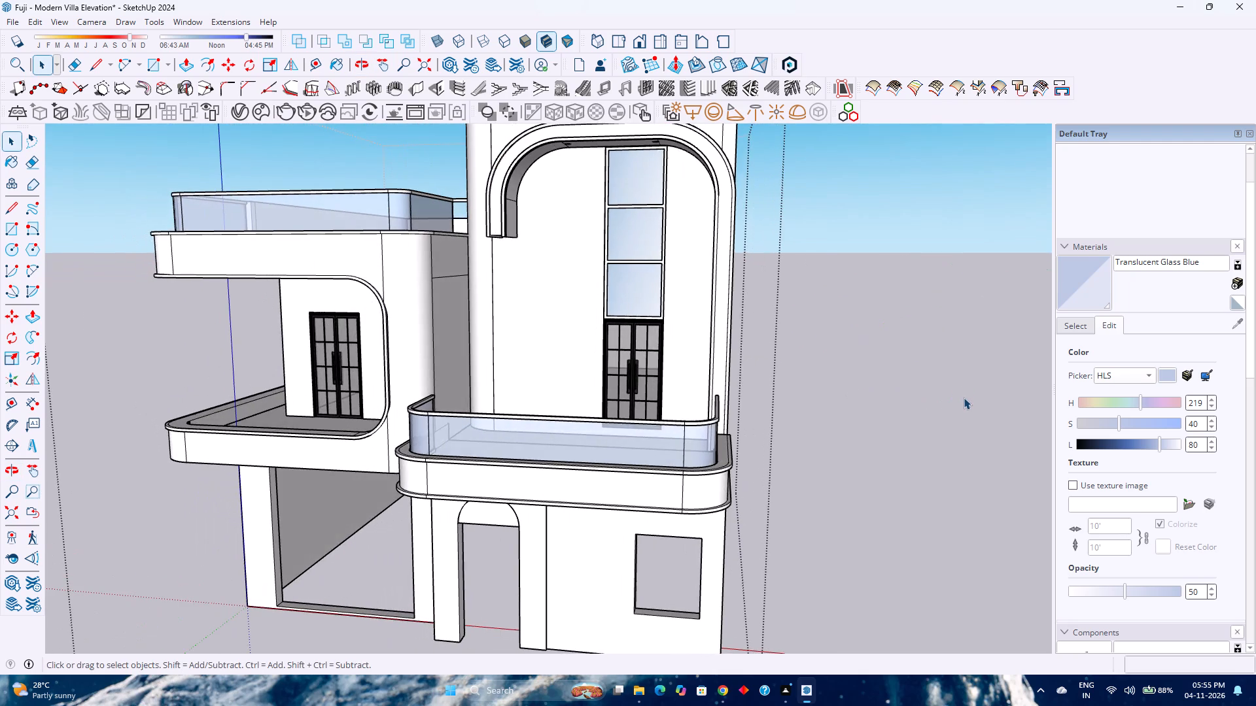
scroll(964, 397, "down", 3)
scroll(916, 395, "up", 3)
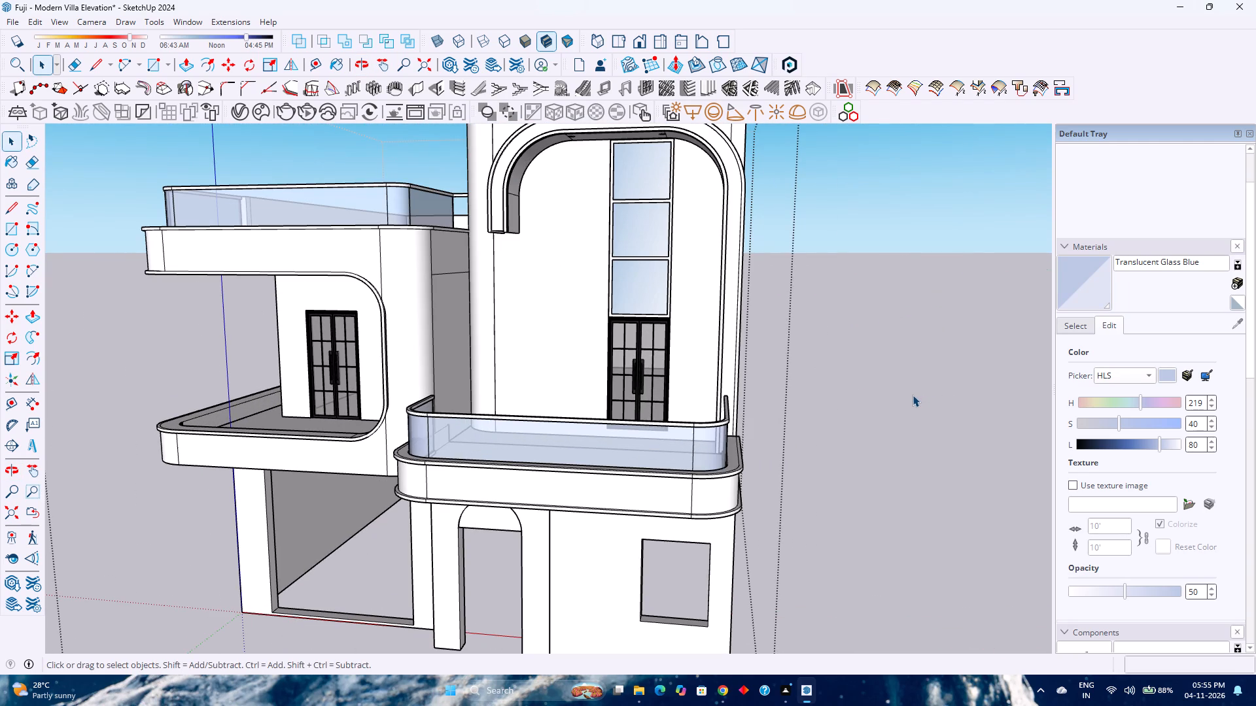
scroll(599, 441, "down", 4)
scroll(599, 441, "up", 1)
scroll(599, 441, "down", 2)
scroll(599, 441, "up", 1)
scroll(598, 441, "down", 1)
middle_click_drag(454, 490, 488, 461)
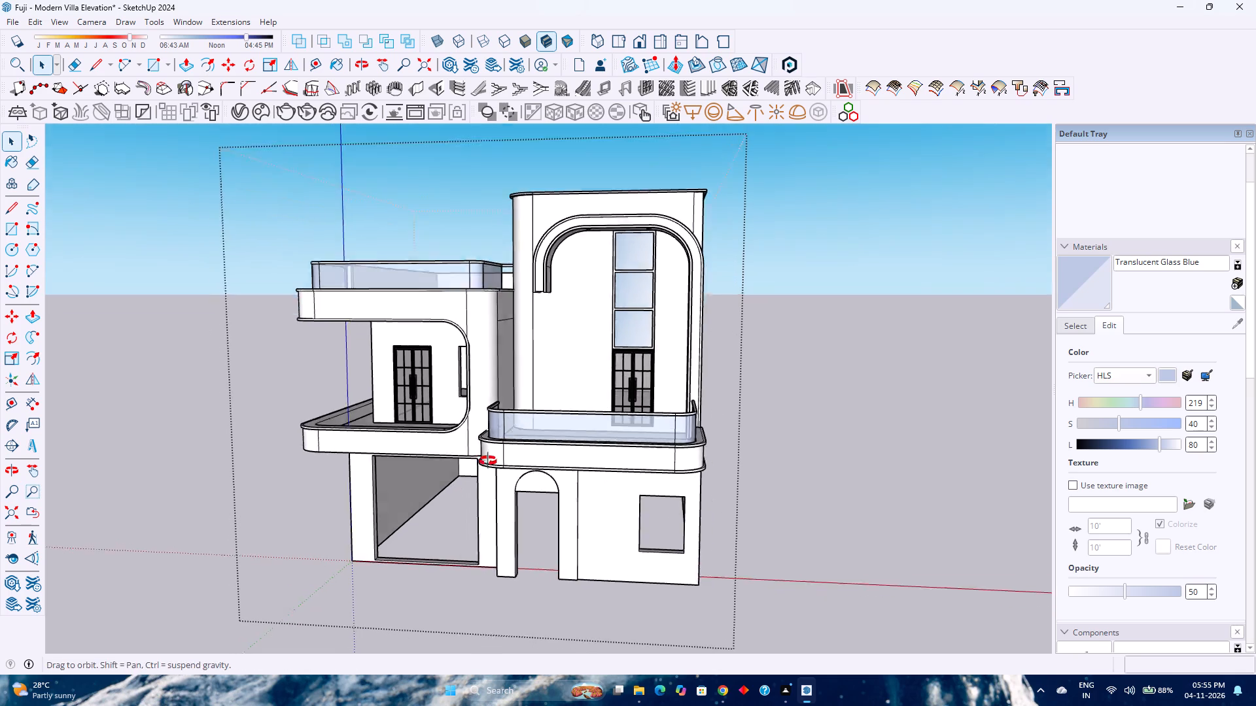
middle_click(487, 463)
middle_click_drag(488, 461, 481, 467)
scroll(474, 451, "up", 2)
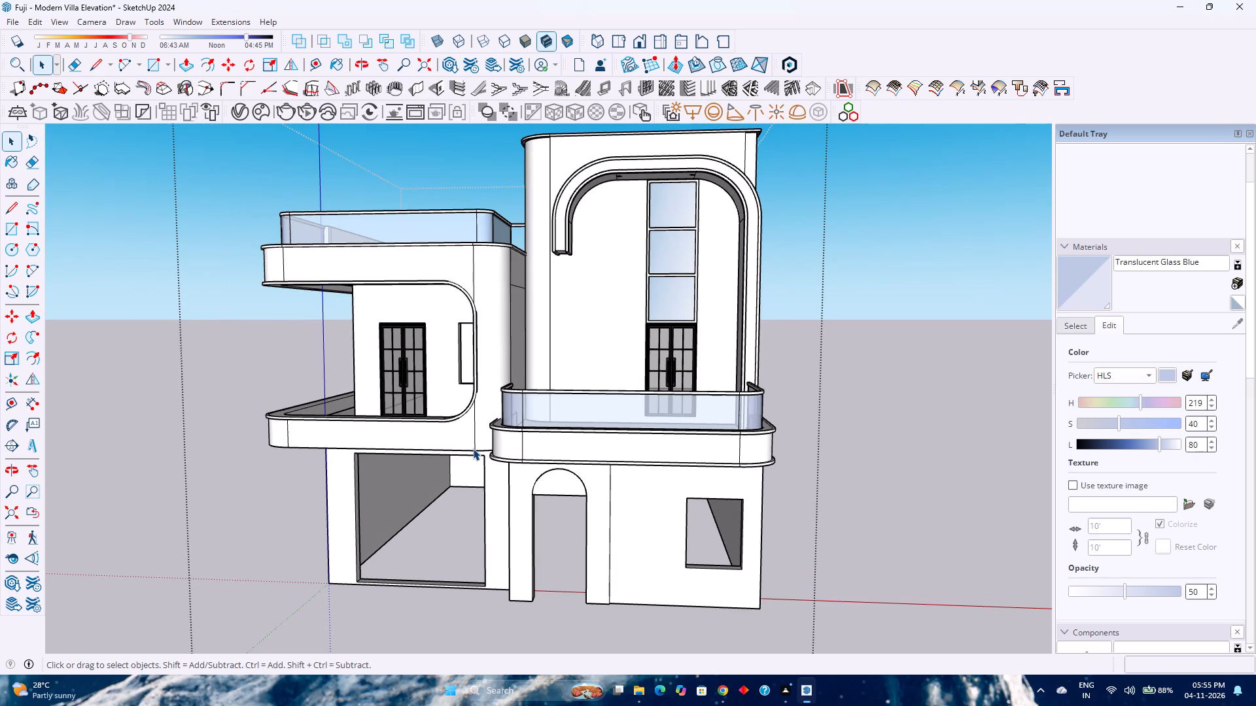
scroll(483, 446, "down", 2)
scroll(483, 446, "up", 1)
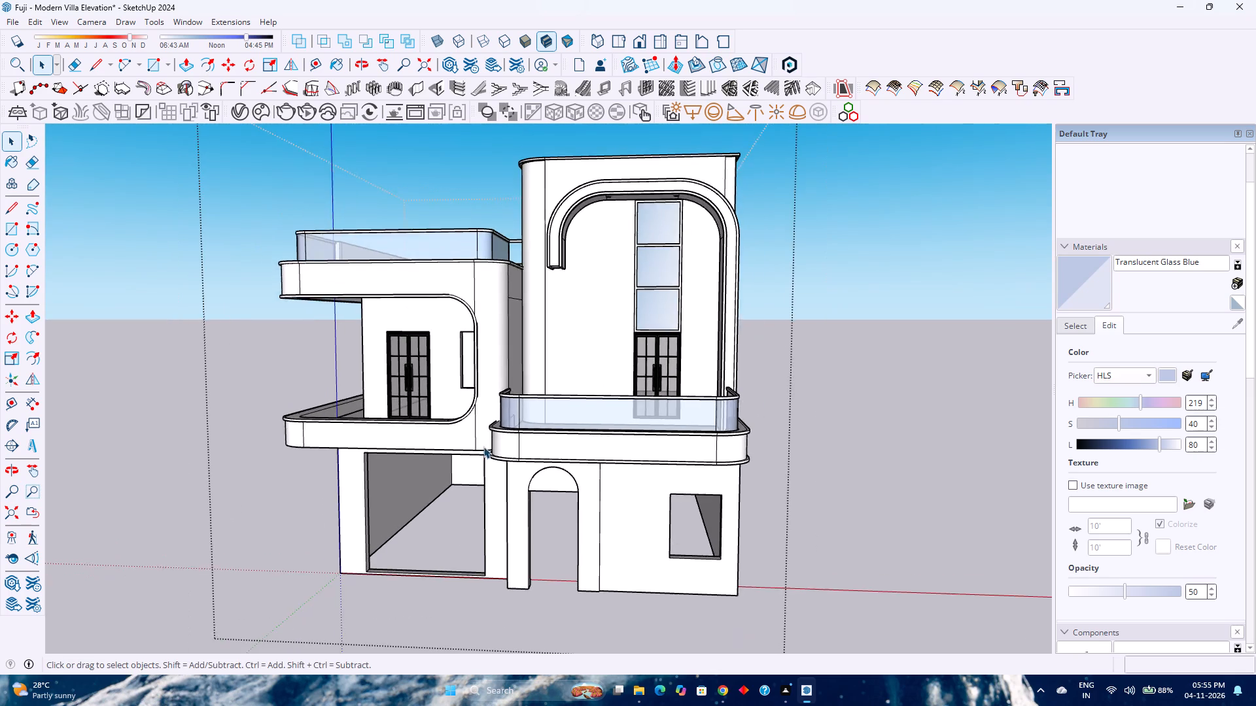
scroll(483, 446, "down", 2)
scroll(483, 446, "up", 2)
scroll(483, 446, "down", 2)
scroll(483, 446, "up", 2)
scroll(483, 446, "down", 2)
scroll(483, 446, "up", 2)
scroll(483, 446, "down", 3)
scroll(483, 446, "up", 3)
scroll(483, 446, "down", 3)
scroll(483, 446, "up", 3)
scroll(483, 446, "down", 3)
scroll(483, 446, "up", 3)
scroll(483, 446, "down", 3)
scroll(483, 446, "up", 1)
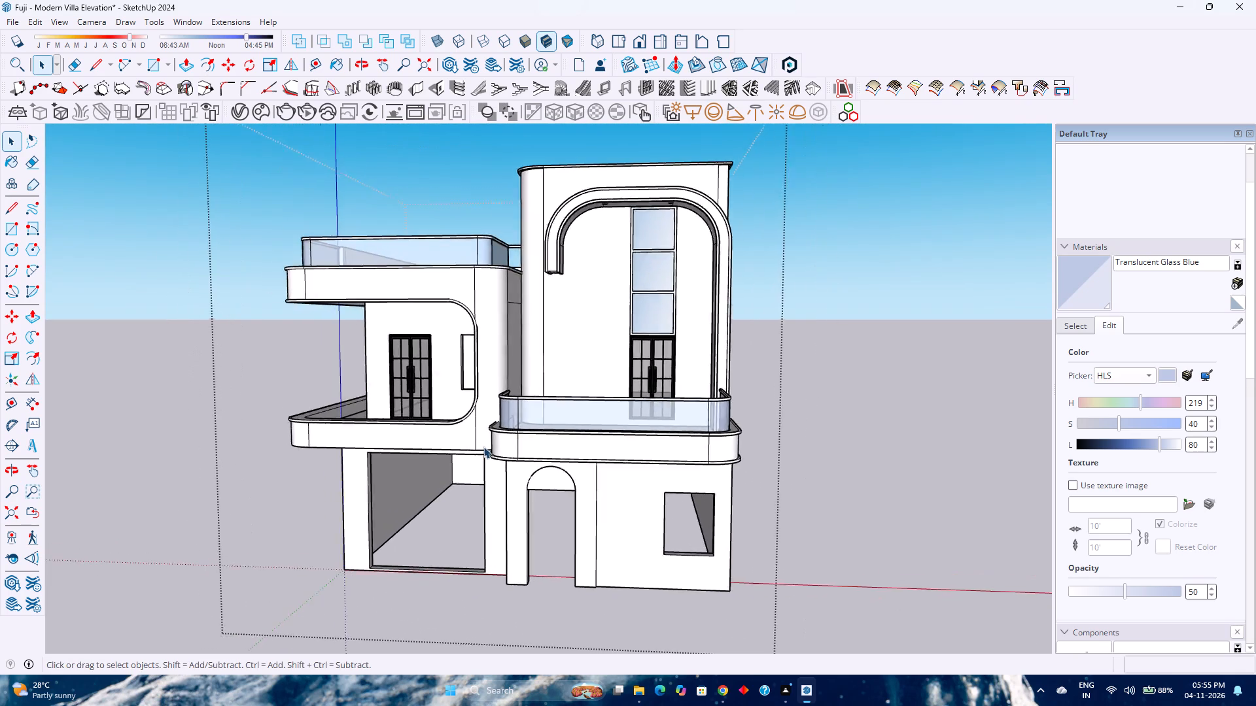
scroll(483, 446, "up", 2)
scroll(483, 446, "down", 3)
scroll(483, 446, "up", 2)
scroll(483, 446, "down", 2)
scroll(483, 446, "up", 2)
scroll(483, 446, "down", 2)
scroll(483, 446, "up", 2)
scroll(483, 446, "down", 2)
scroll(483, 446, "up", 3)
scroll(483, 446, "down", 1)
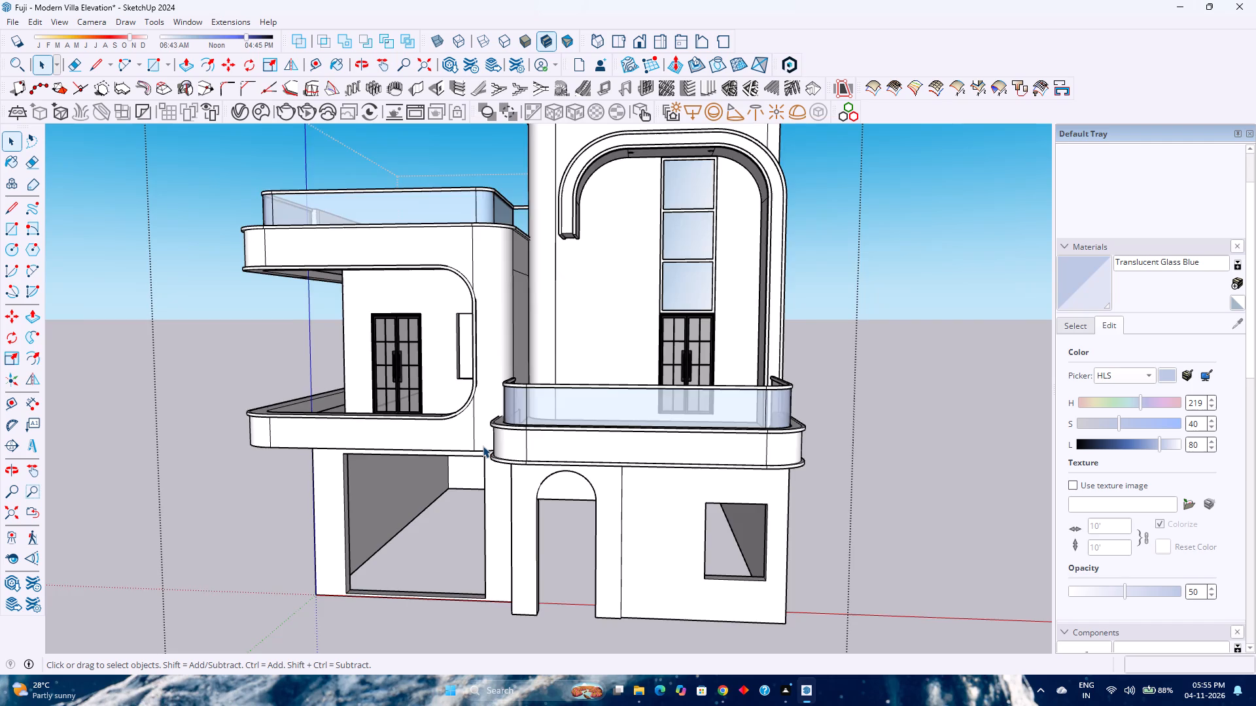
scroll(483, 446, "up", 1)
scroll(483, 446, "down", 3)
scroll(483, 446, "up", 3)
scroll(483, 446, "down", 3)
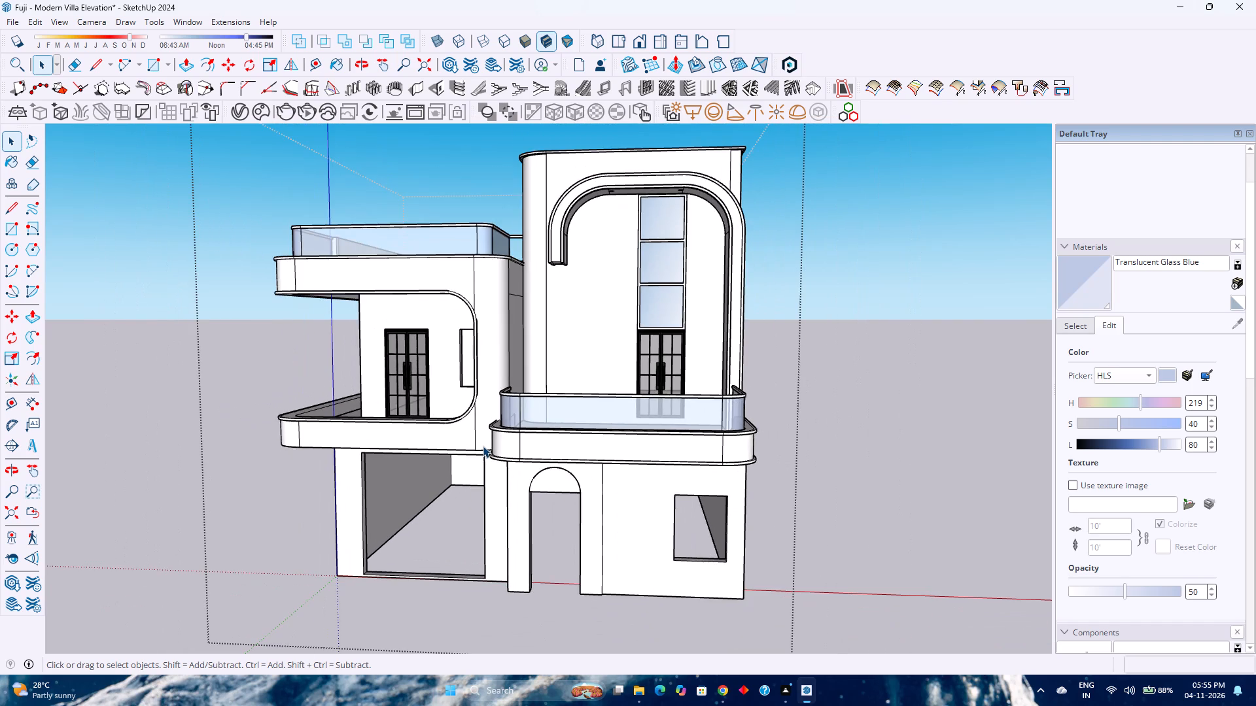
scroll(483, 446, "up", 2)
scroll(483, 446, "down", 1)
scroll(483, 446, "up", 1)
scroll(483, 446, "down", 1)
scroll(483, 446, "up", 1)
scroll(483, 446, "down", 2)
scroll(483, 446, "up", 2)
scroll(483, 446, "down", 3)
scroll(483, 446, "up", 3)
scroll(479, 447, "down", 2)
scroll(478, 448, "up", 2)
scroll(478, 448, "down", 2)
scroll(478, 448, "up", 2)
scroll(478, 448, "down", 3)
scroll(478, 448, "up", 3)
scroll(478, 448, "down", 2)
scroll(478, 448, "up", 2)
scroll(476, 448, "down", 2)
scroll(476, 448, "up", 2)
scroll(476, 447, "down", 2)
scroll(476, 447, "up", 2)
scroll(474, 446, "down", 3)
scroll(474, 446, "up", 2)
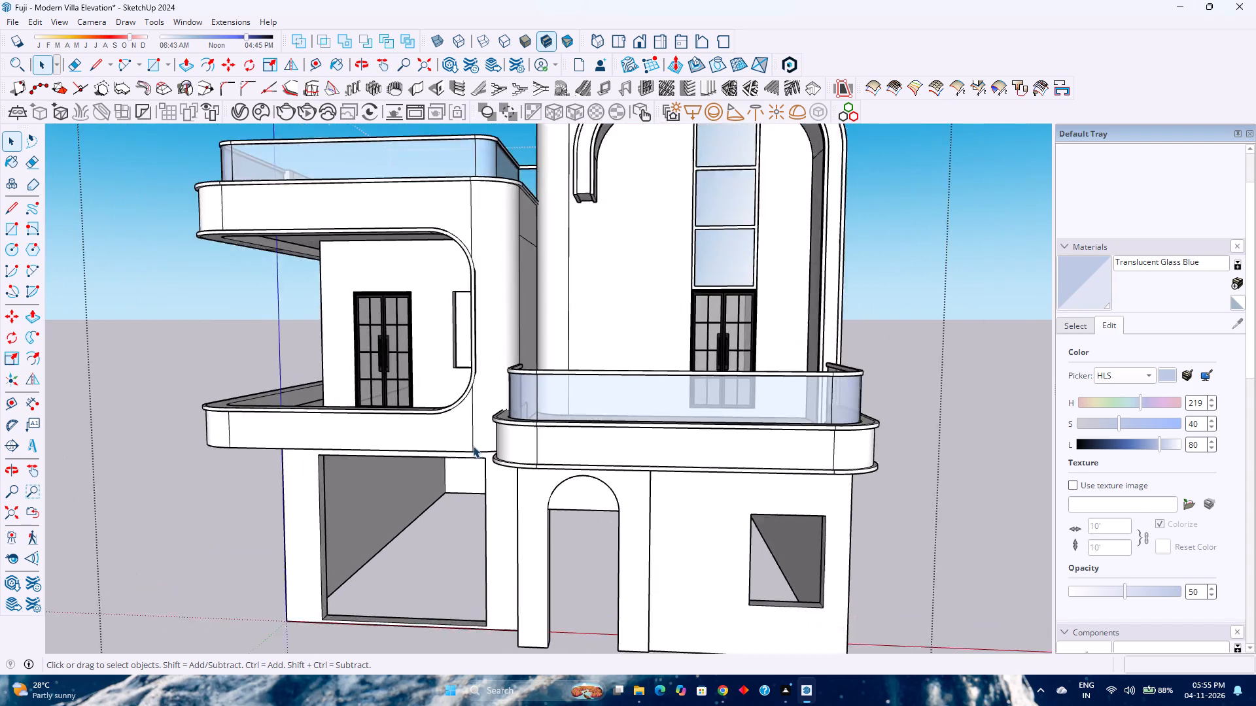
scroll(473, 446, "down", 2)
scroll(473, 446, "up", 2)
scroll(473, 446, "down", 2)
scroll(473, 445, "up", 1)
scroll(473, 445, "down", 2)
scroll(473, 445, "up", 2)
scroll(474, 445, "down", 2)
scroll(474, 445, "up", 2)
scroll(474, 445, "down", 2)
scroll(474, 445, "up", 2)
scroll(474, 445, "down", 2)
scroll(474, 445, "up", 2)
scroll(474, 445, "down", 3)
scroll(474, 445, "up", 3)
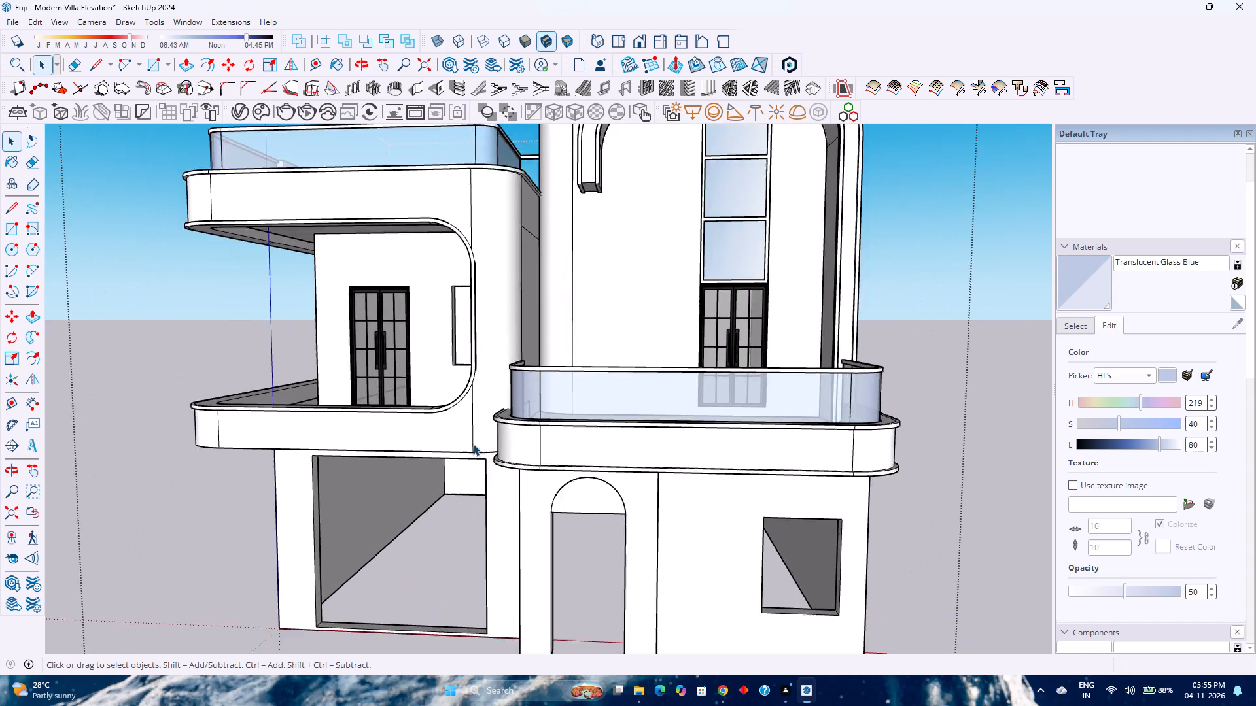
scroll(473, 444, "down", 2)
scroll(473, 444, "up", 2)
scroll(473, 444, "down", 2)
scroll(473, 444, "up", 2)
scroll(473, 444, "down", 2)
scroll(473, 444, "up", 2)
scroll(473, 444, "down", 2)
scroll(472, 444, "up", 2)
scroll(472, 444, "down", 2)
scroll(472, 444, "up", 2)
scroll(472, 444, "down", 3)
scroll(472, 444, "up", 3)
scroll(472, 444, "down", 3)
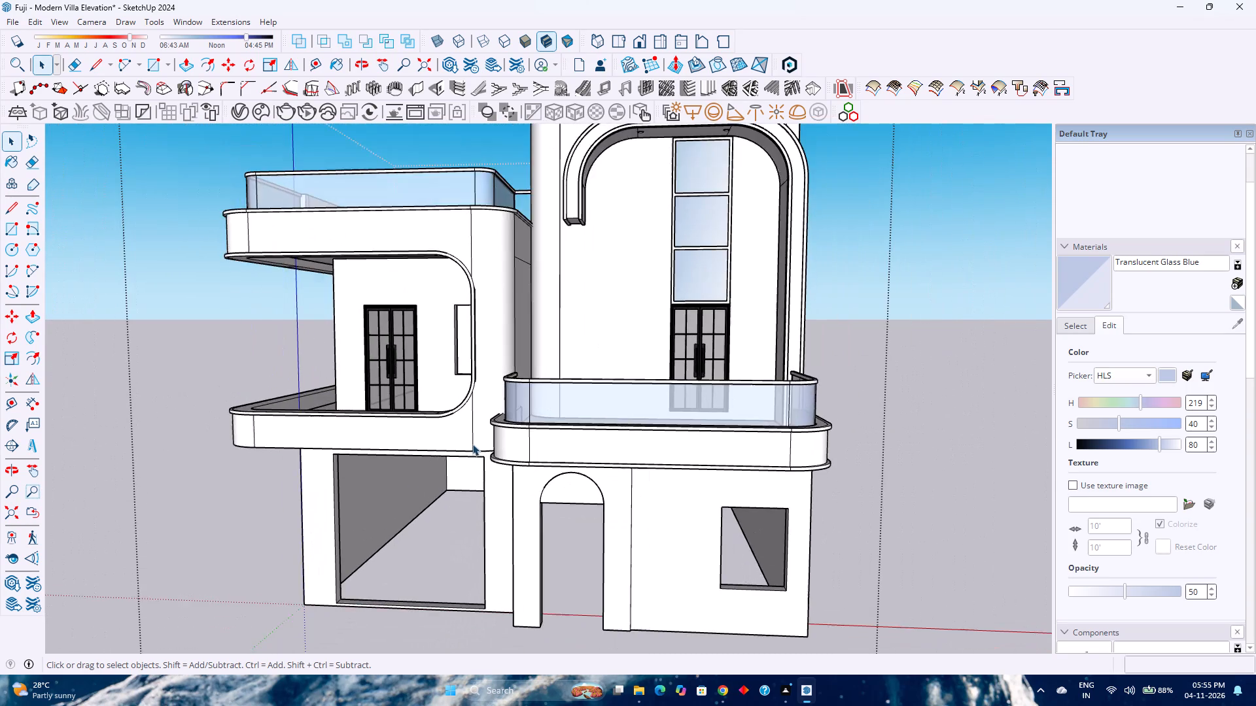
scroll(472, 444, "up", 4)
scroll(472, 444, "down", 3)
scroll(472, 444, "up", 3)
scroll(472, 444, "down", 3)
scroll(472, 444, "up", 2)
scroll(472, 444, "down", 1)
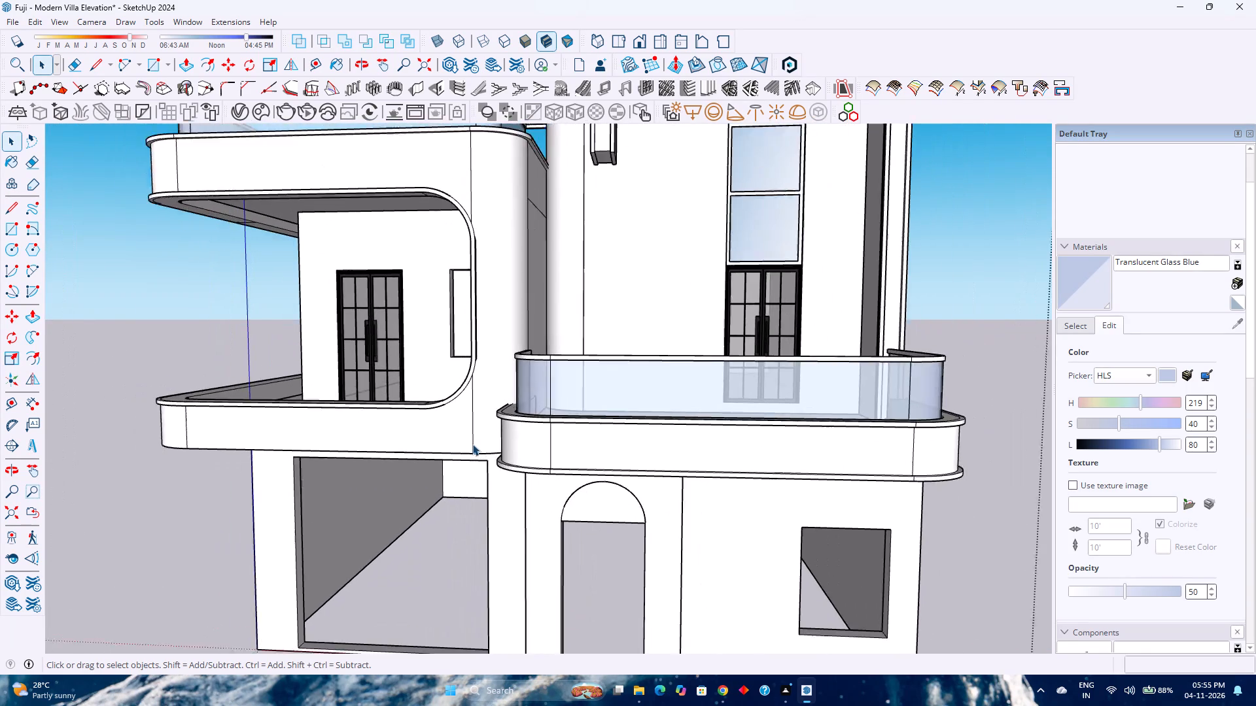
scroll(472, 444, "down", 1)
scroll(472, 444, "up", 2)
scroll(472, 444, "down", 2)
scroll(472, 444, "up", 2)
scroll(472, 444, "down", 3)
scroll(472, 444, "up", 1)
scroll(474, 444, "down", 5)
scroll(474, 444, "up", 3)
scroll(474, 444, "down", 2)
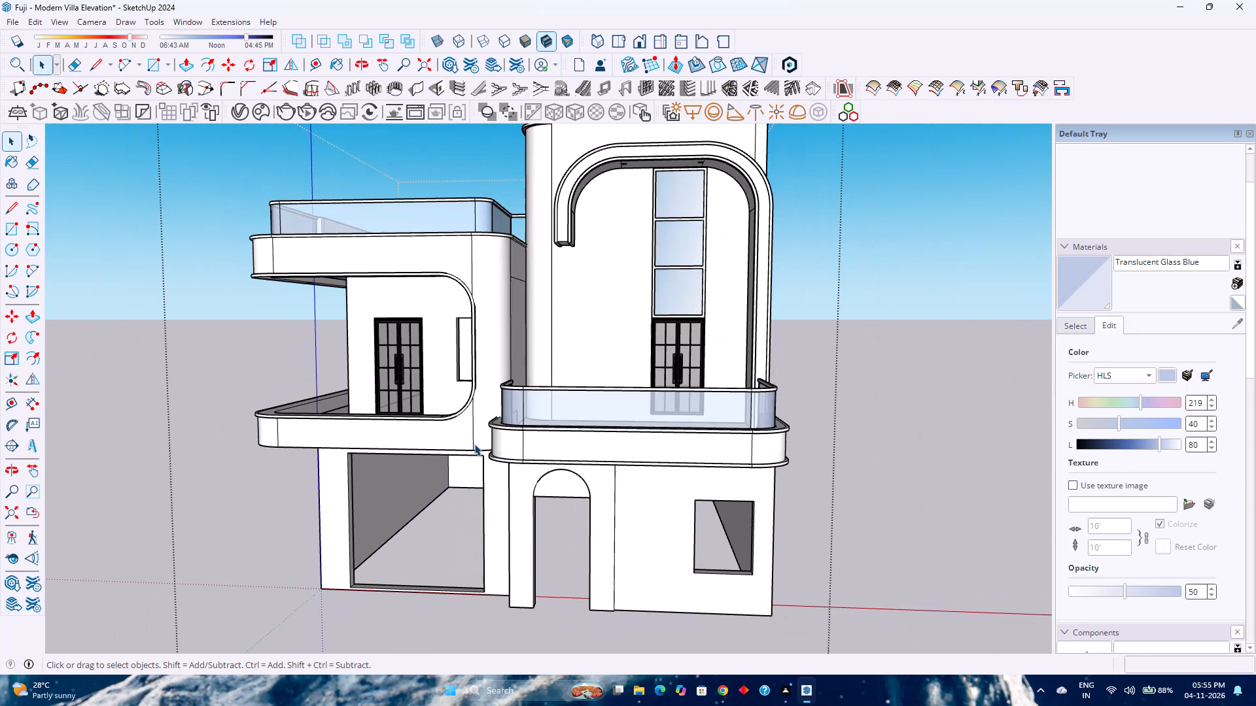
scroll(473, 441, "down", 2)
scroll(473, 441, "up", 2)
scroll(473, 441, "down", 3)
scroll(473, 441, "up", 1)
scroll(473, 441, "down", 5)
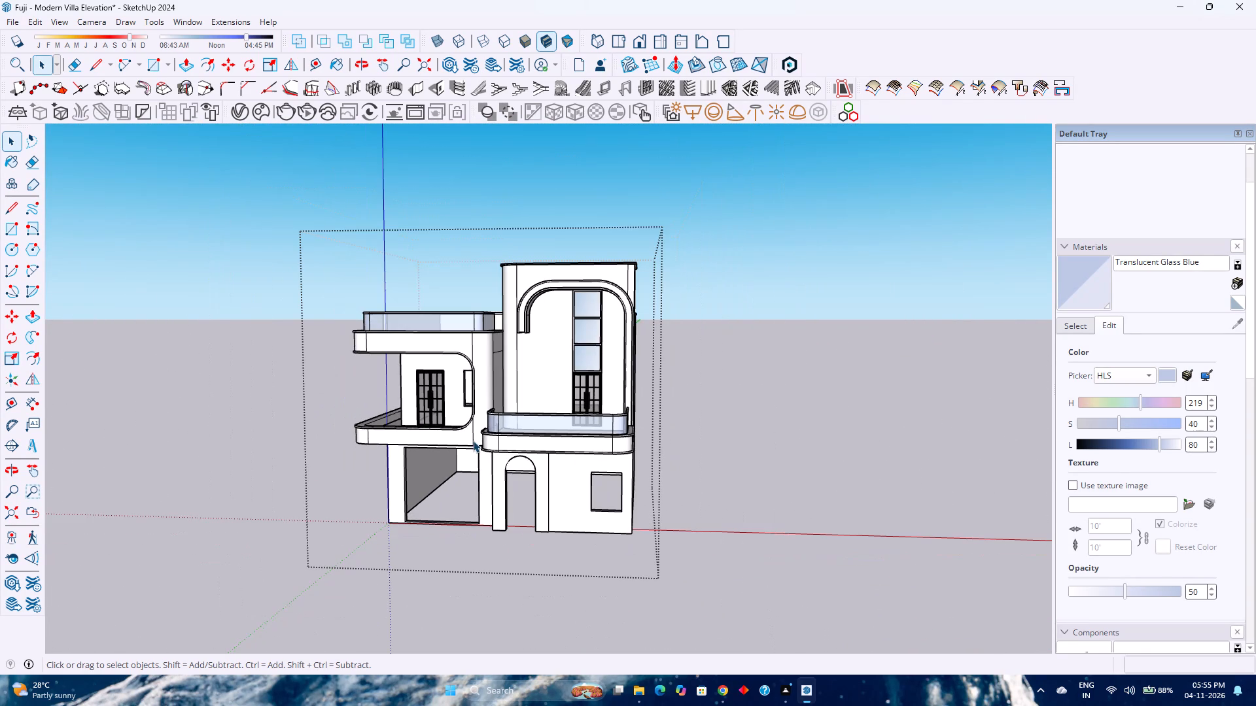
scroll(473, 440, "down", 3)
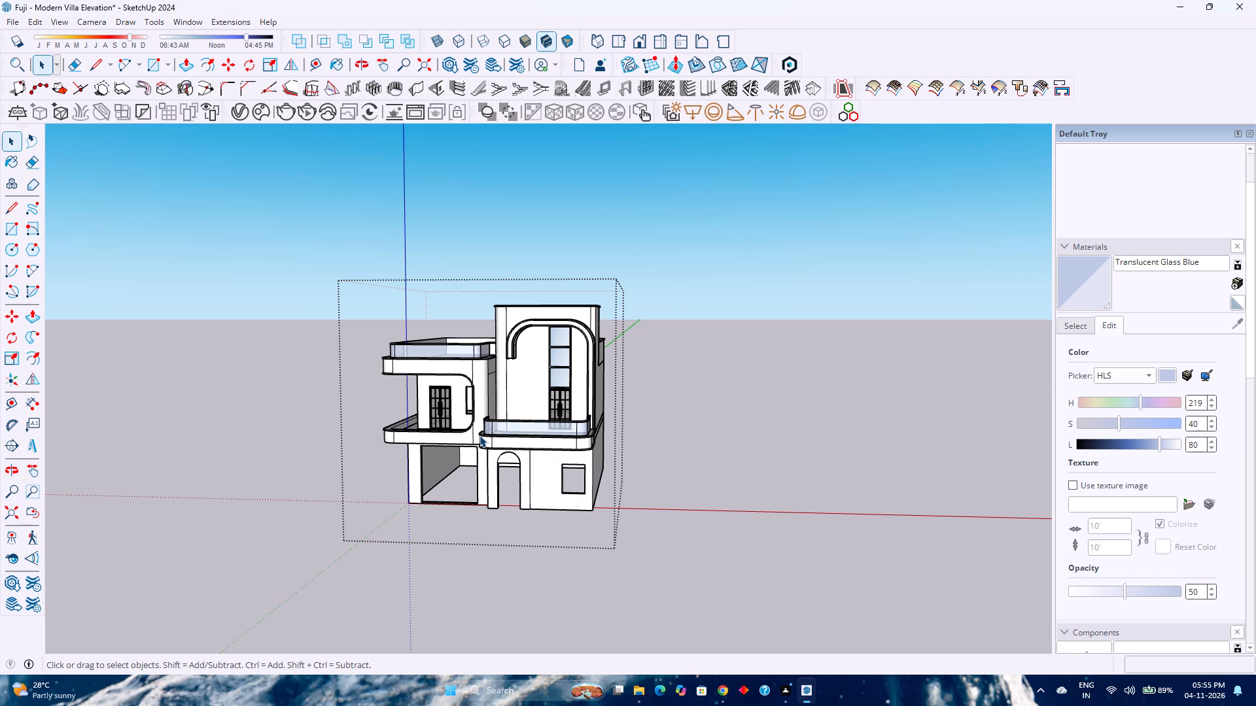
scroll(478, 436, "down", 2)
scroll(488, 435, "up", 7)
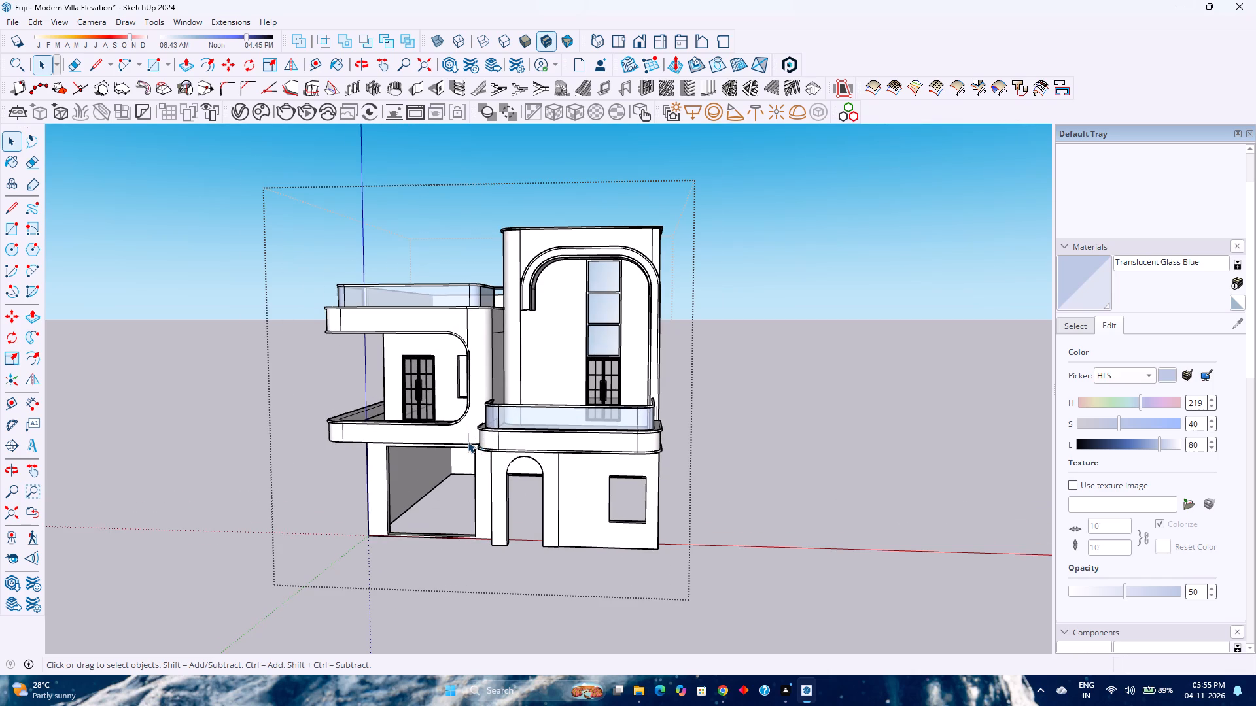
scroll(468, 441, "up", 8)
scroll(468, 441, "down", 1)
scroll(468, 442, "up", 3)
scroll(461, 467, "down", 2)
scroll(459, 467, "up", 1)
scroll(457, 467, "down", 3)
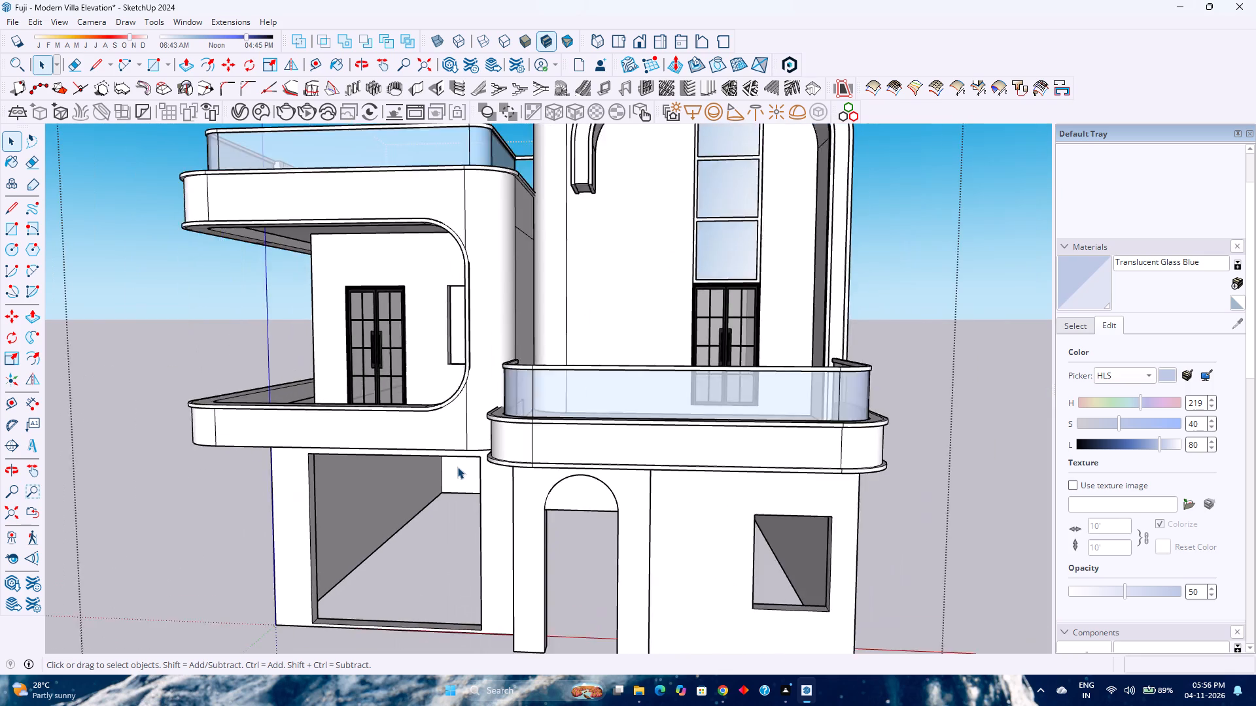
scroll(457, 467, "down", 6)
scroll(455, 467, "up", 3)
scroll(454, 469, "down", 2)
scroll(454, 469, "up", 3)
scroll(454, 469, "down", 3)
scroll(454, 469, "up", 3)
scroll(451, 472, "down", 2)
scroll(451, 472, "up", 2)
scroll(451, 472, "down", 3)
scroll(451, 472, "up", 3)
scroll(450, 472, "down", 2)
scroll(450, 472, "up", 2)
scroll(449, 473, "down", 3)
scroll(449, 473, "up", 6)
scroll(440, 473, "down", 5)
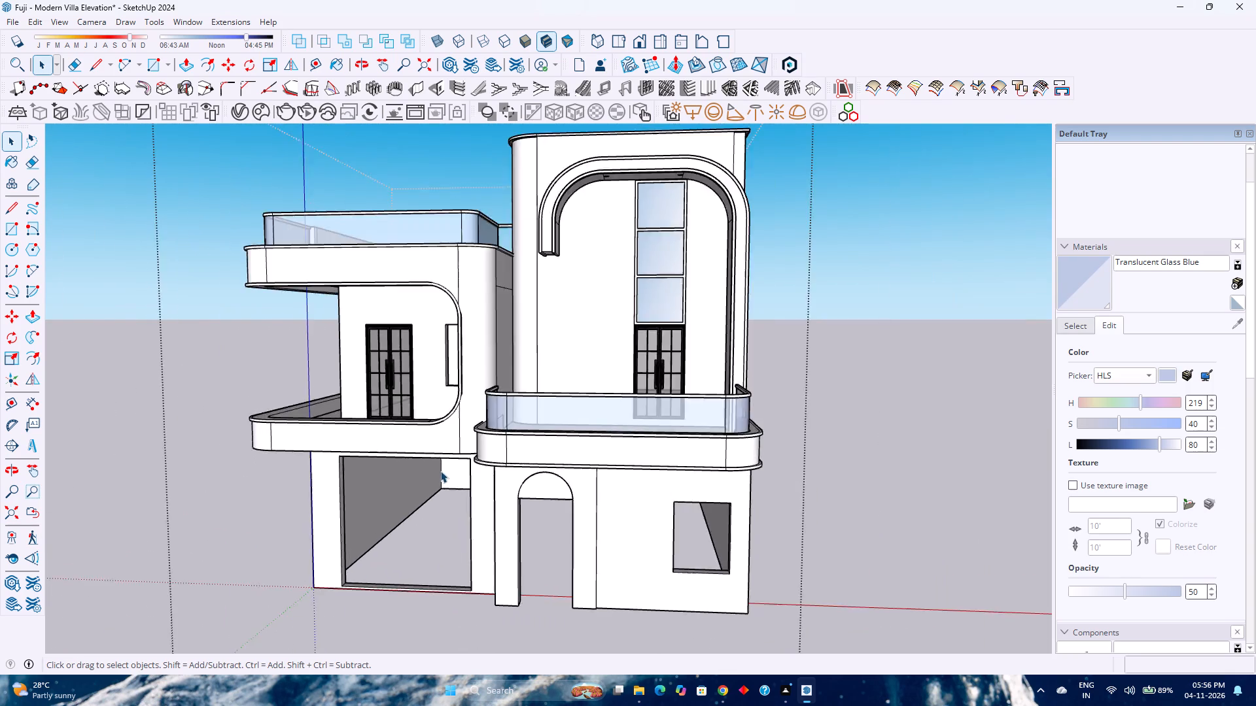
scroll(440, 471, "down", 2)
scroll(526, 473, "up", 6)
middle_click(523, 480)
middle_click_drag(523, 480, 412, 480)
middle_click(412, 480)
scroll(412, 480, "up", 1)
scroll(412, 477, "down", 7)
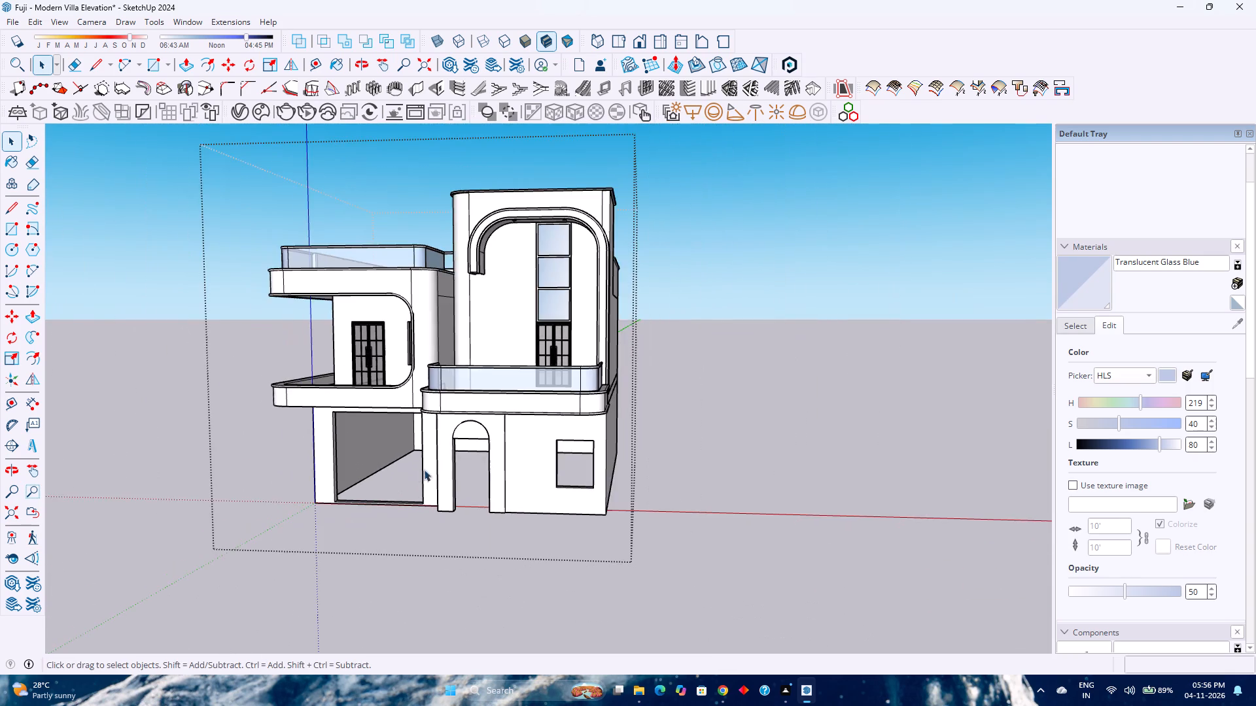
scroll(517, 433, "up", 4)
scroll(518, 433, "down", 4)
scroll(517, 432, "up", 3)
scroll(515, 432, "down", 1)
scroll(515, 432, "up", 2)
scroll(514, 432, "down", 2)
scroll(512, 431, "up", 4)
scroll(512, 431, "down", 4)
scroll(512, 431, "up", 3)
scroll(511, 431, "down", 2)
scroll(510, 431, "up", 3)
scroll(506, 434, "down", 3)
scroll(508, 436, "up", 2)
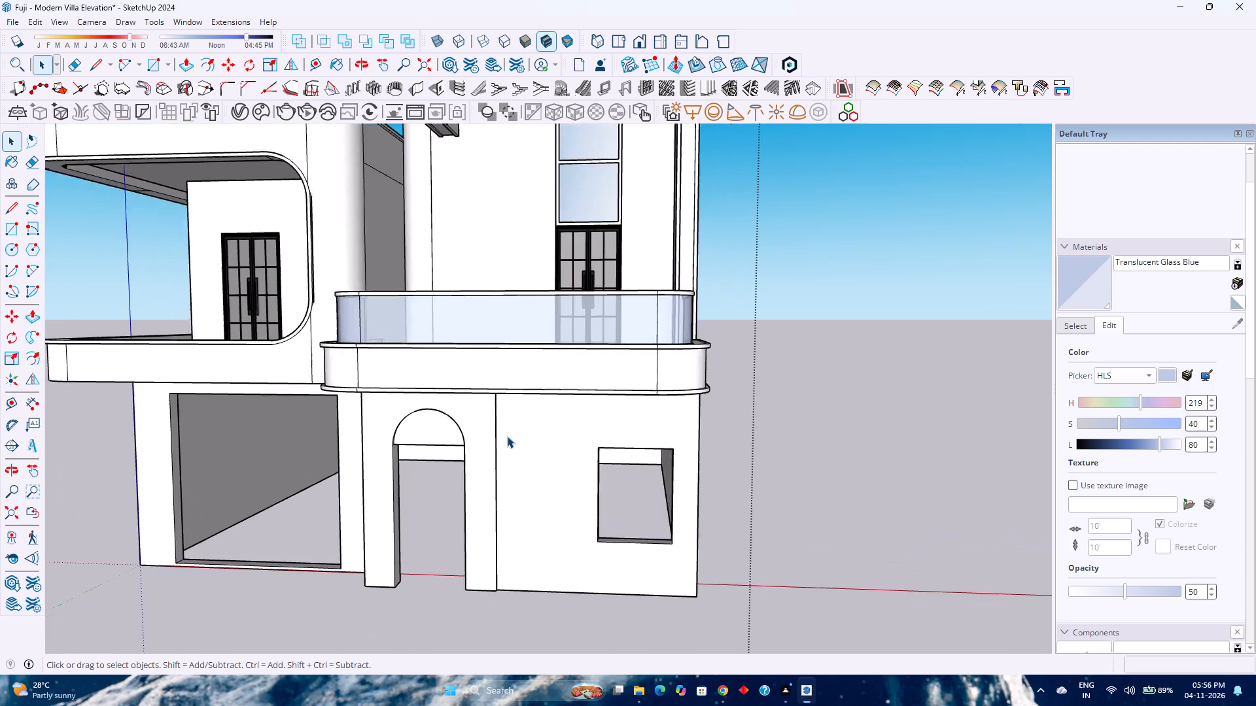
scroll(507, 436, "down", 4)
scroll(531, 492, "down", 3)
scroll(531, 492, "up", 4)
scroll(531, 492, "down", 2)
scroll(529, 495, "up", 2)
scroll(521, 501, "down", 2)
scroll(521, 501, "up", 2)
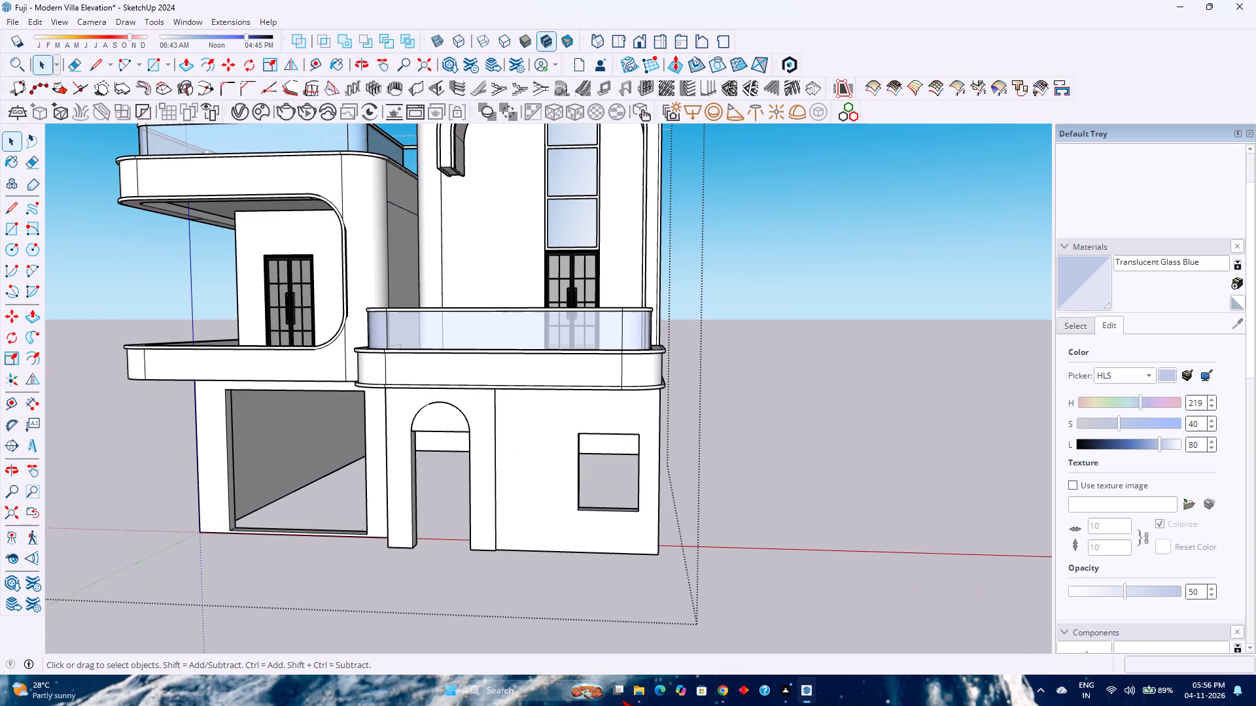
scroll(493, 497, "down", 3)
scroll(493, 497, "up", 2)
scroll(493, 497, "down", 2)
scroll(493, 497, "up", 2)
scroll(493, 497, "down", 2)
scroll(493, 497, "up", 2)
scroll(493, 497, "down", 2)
Examine the villa from both front corners, checking the balconies, the side walls and the unfilled window and entrance openings.
middle_click(491, 496)
middle_click_drag(495, 498, 663, 545)
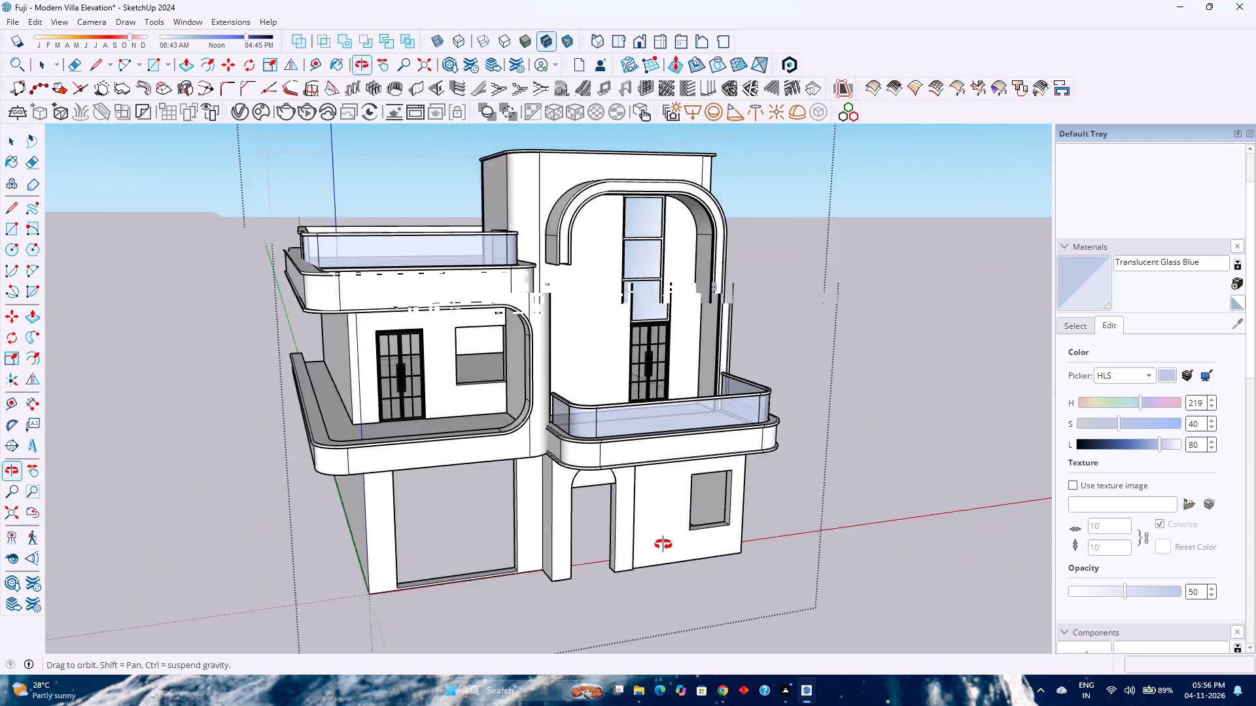
middle_click_drag(663, 545, 692, 548)
middle_click(693, 548)
scroll(680, 531, "down", 4)
scroll(450, 426, "up", 2)
middle_click_drag(686, 488, 337, 480)
middle_click(337, 480)
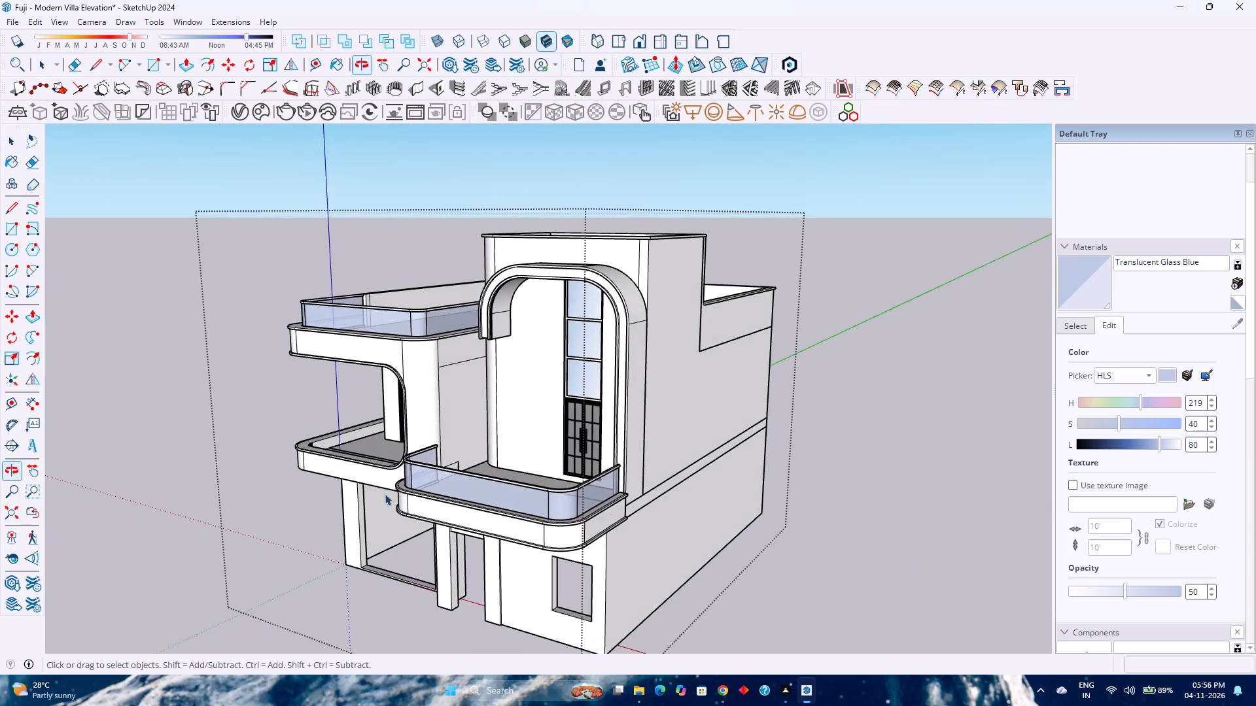
scroll(418, 510, "up", 2)
middle_click_drag(428, 518, 474, 463)
middle_click_drag(474, 463, 497, 439)
middle_click(499, 437)
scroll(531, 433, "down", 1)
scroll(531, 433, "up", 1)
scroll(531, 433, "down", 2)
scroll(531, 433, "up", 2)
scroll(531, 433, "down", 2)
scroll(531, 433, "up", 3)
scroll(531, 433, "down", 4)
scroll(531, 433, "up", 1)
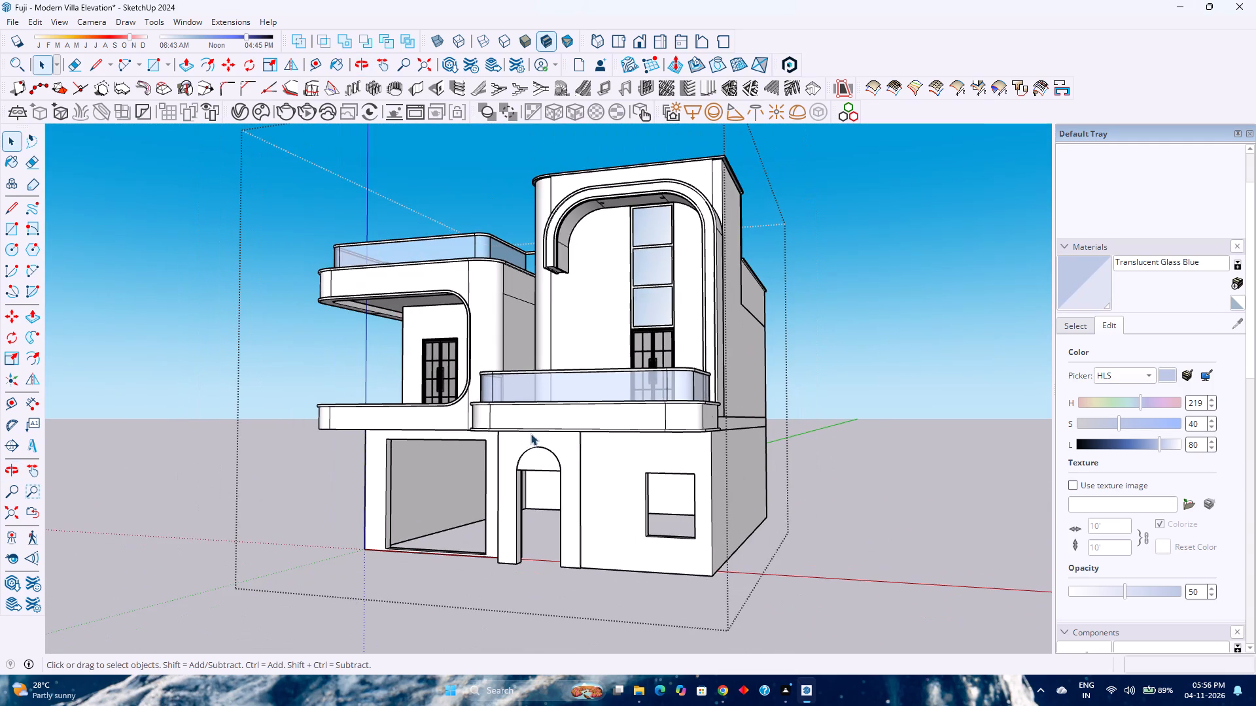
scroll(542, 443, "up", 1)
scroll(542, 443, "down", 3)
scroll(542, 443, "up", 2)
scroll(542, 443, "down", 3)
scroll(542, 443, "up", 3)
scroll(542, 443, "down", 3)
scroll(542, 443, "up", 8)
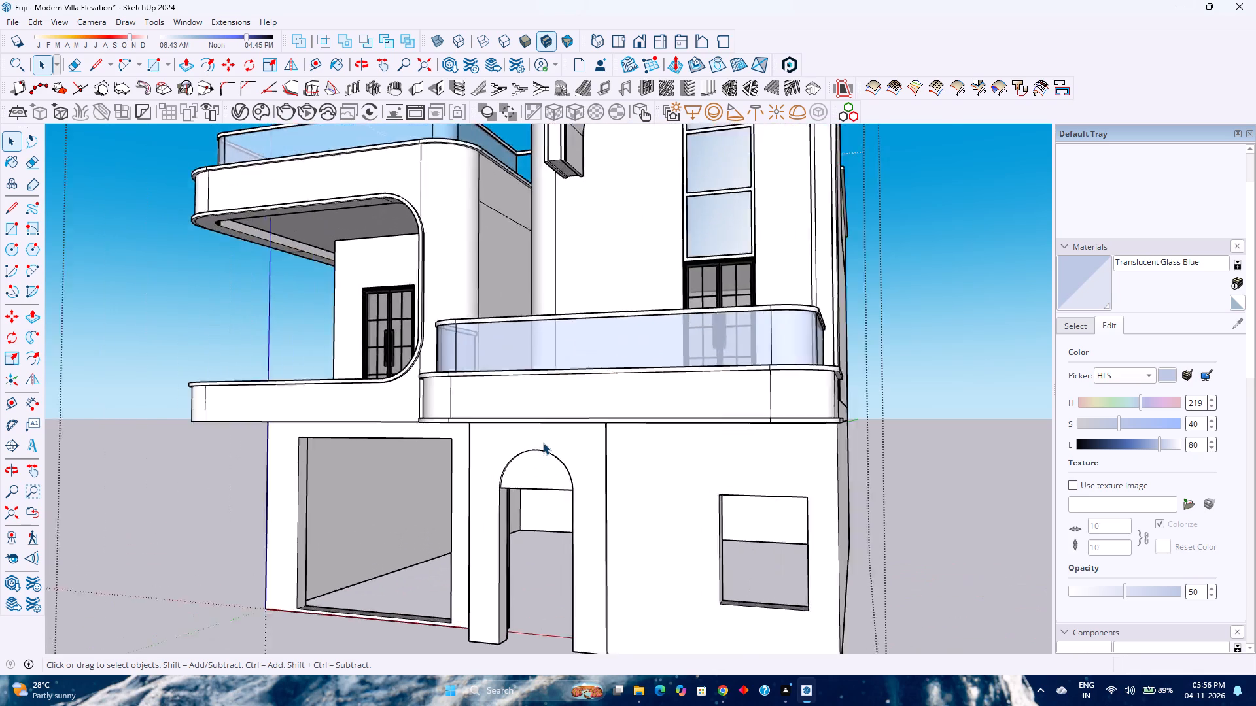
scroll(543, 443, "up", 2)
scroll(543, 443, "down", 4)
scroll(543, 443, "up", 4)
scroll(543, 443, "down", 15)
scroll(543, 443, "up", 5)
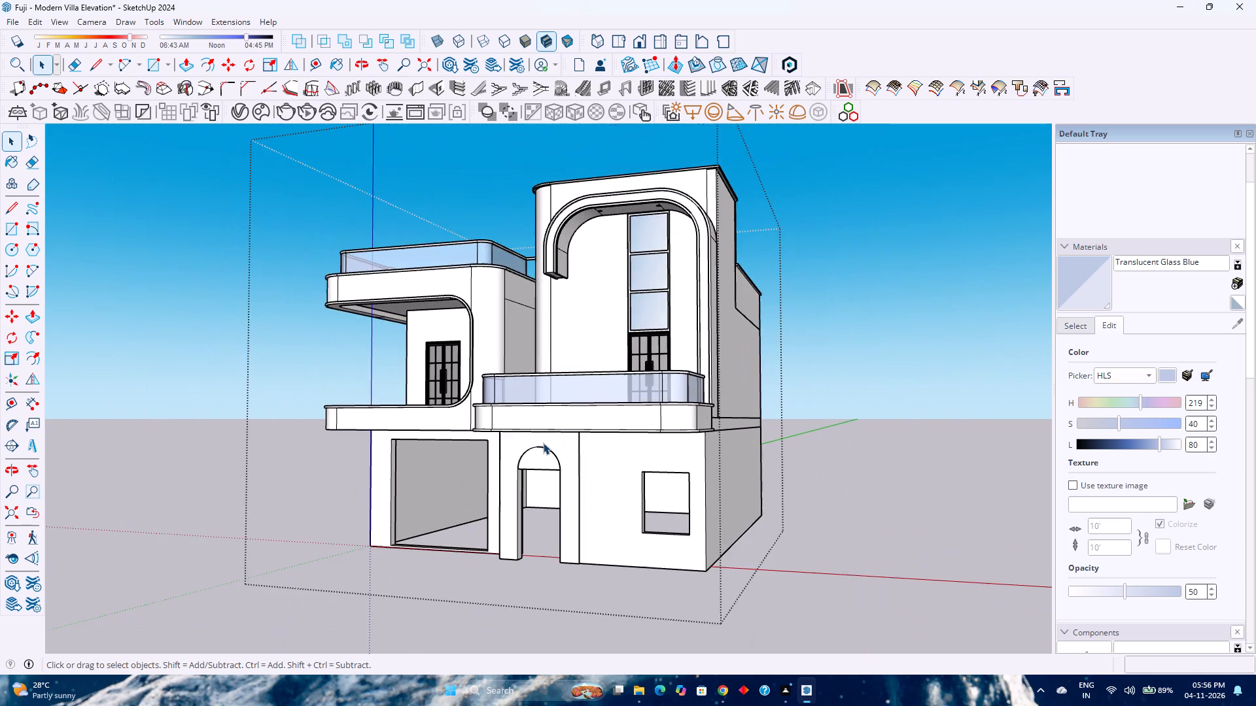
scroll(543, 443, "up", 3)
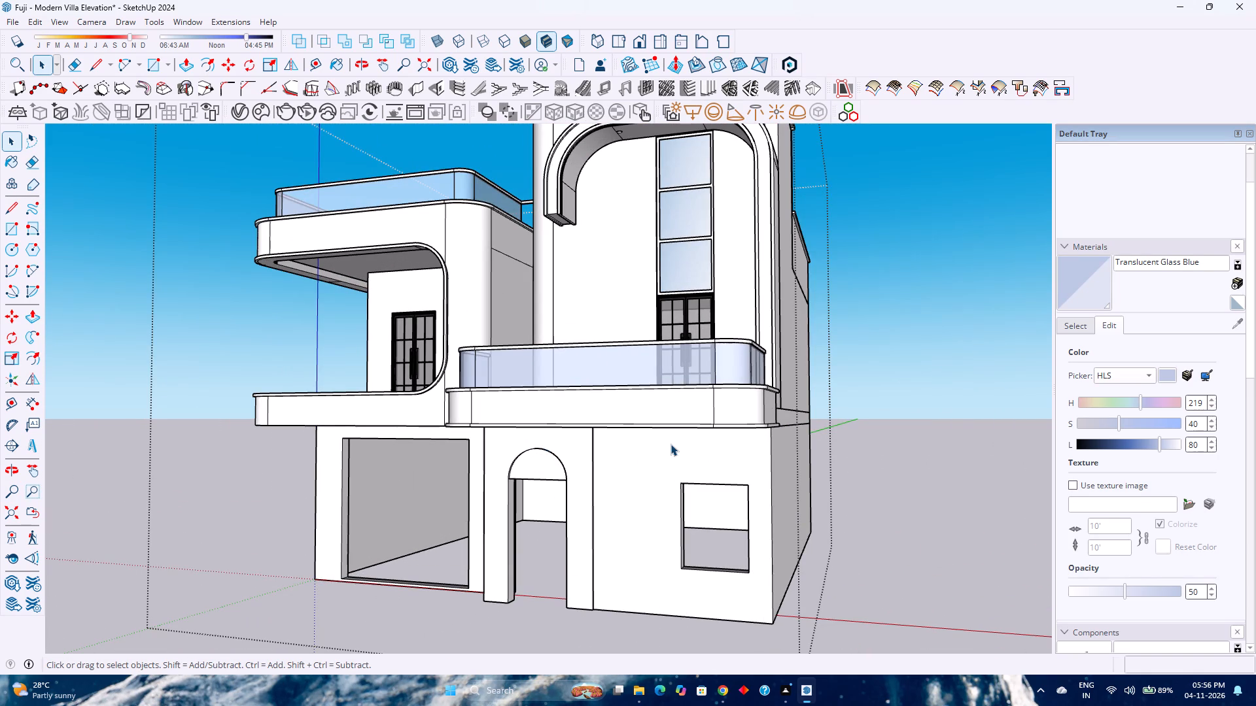
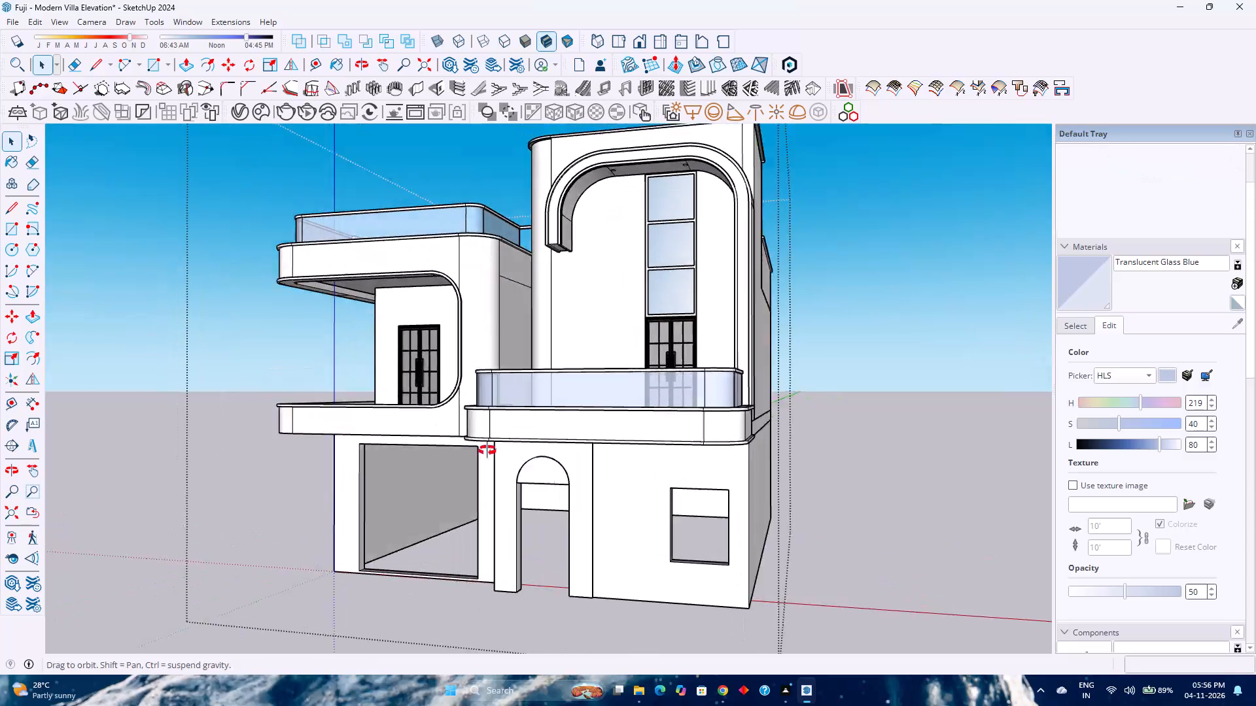
Search 3D Warehouse for "window" to find a model for the open window hole beside the balcony door.
scroll(595, 424, "up", 5)
middle_click_drag(573, 456, 574, 434)
middle_click(574, 434)
scroll(593, 392, "up", 3)
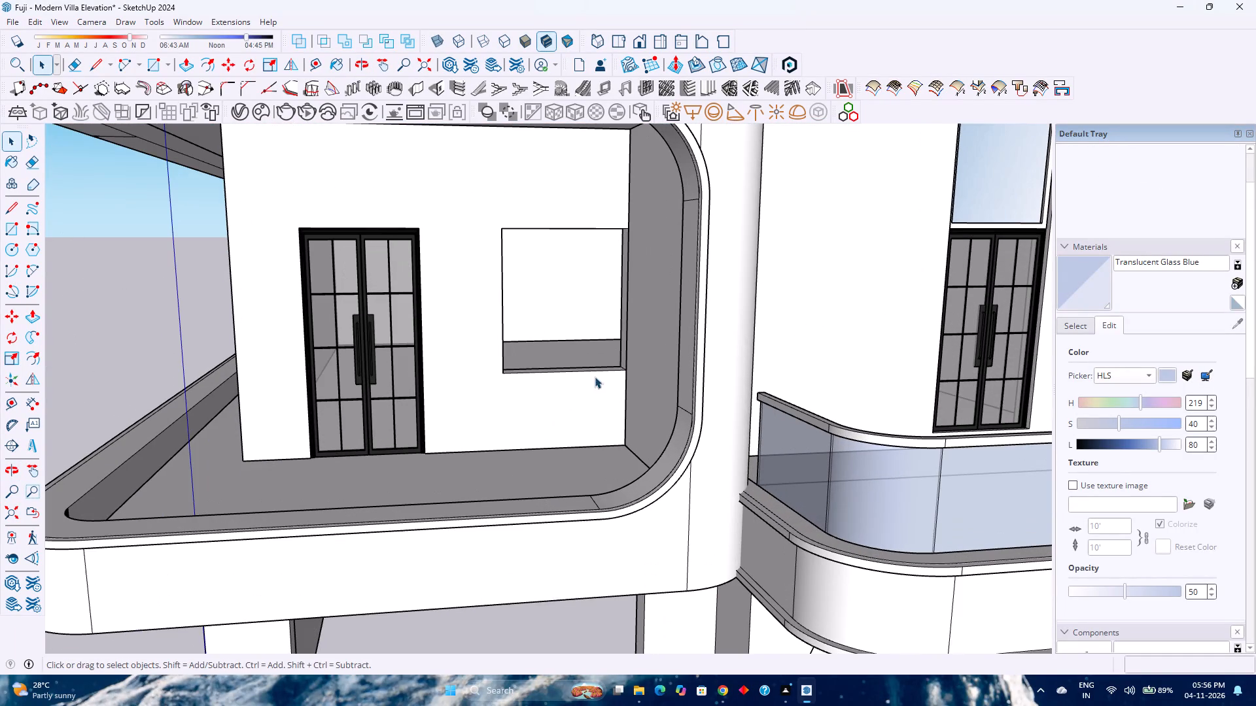
left_click(182, 22)
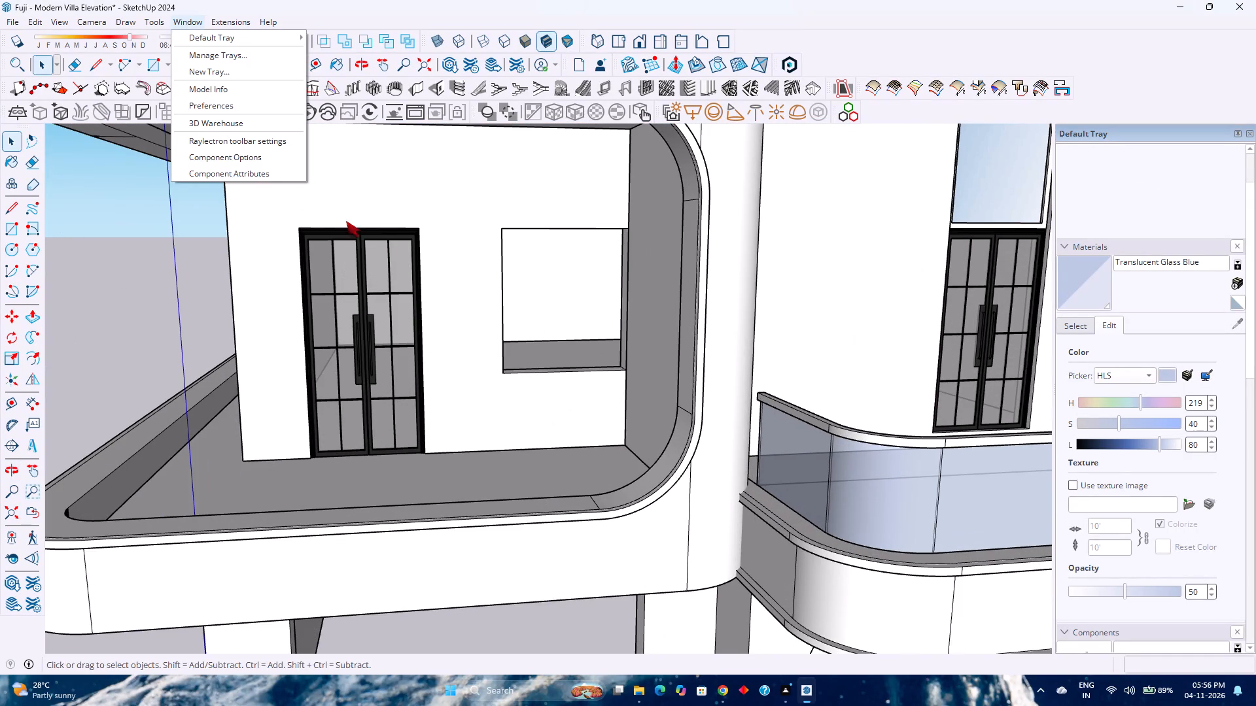
left_click(244, 118)
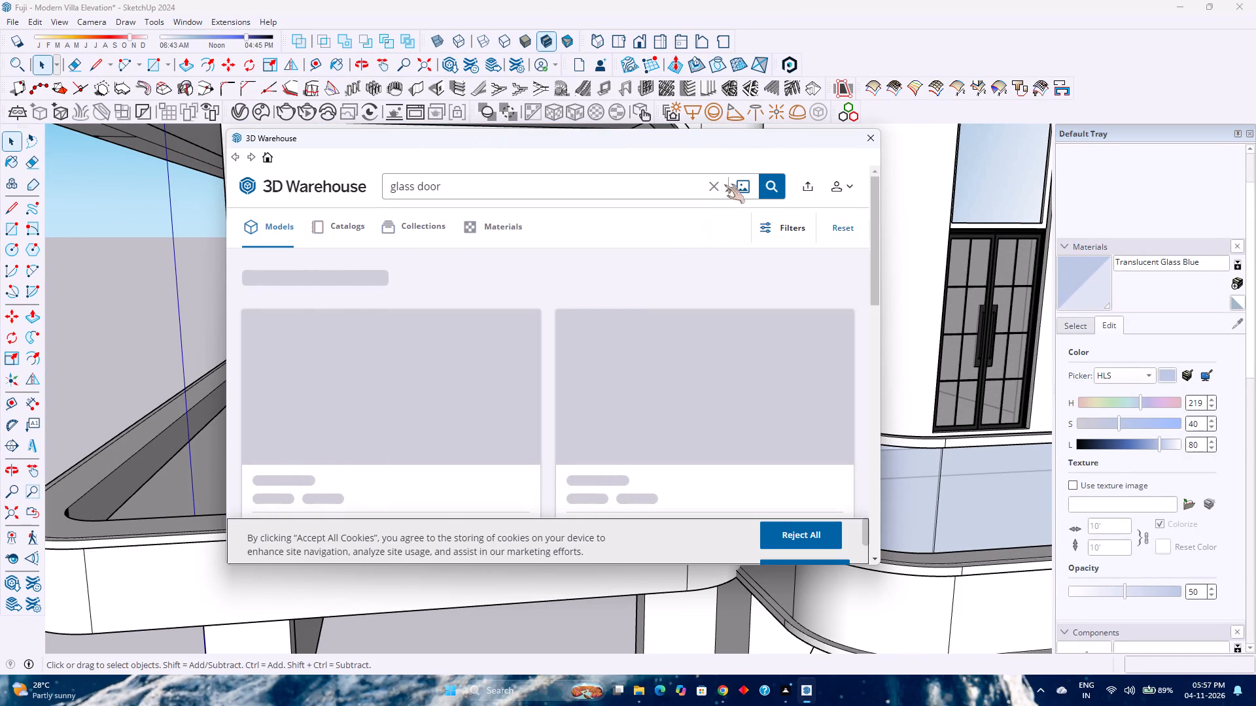
left_click(716, 183)
left_click(705, 182)
key("w")
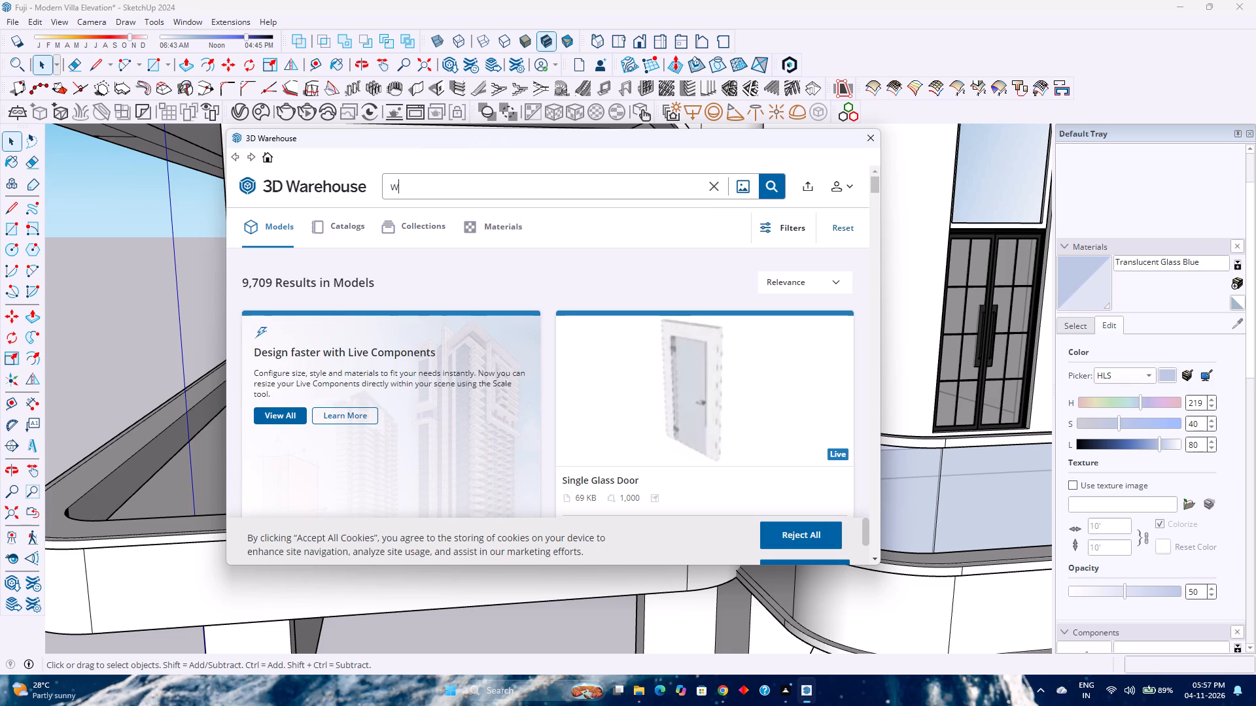
type("indo")
key("w")
key("Return")
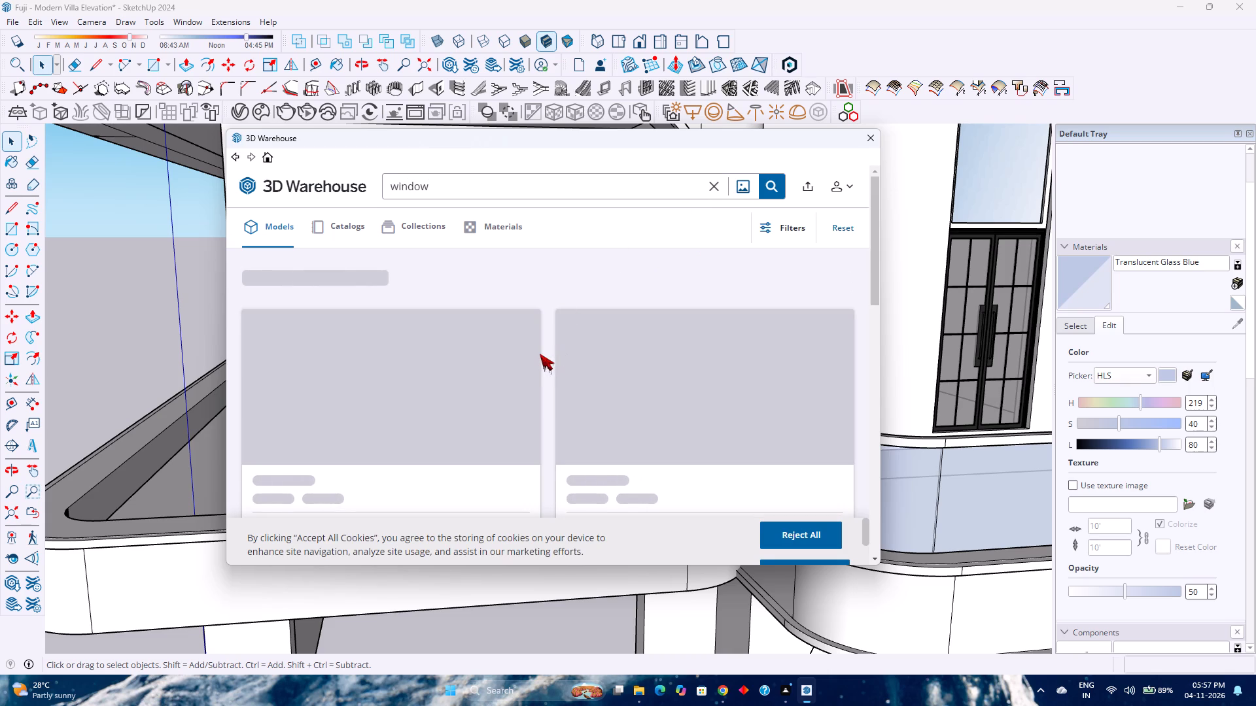
Look through the window search results for a model that suits the villa's balcony window opening.
scroll(557, 428, "down", 2)
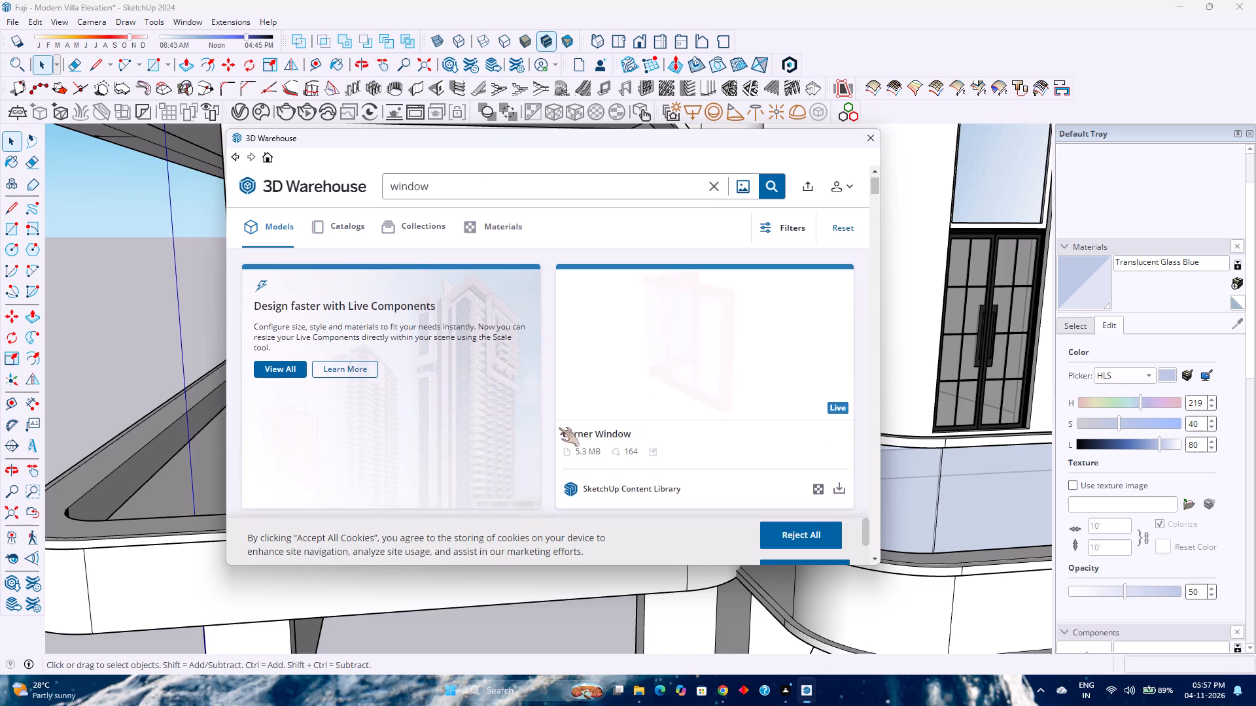
scroll(559, 428, "down", 9)
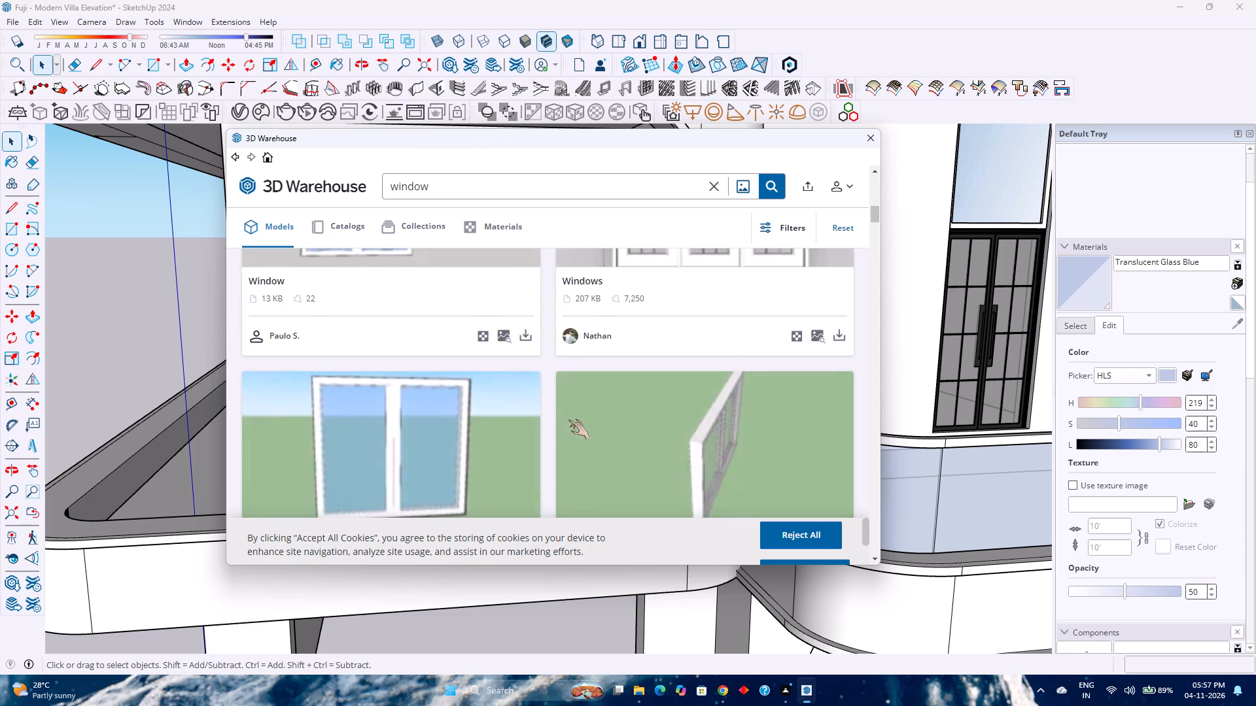
scroll(568, 420, "down", 9)
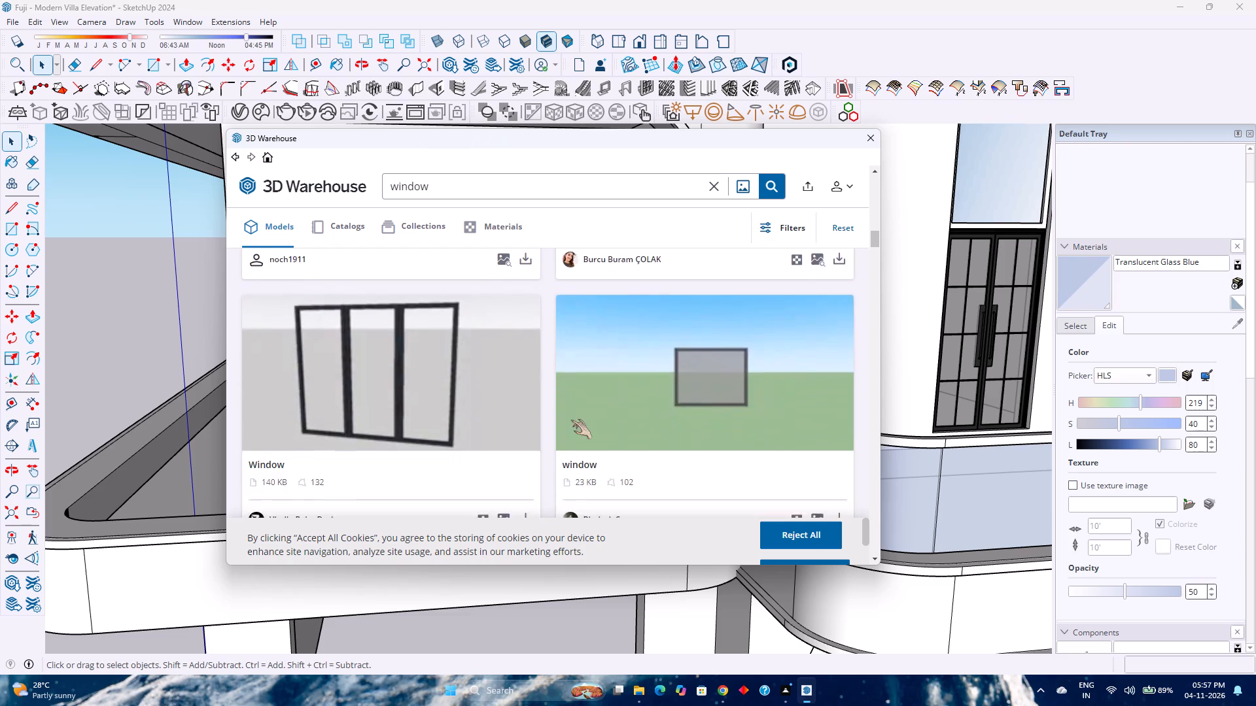
scroll(571, 420, "down", 10)
scroll(571, 420, "up", 1)
scroll(571, 420, "down", 2)
scroll(571, 420, "up", 1)
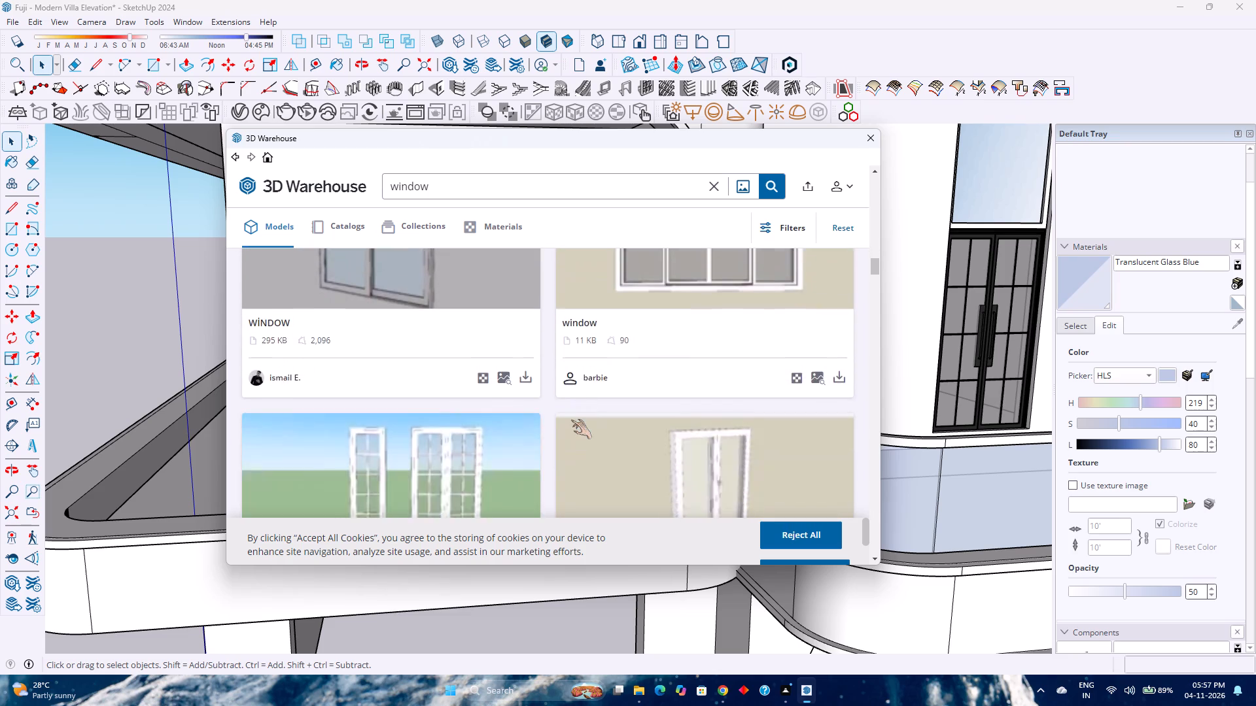
scroll(571, 420, "down", 13)
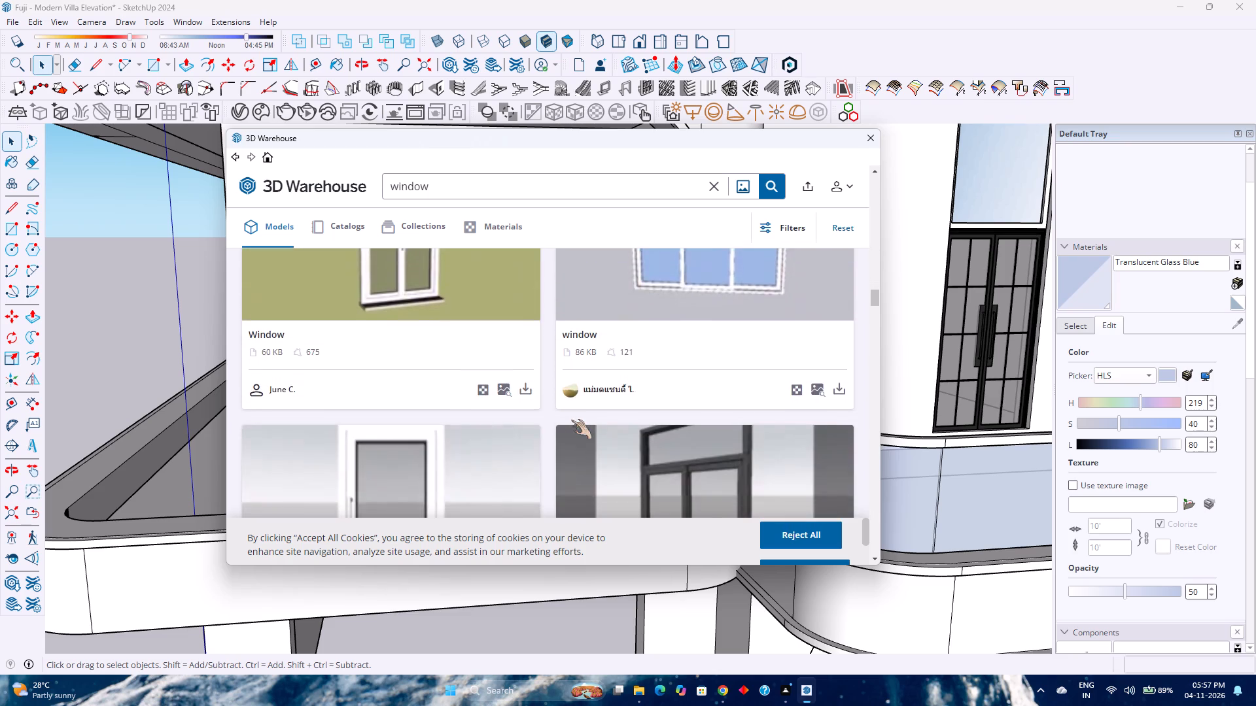
scroll(571, 420, "down", 3)
scroll(571, 420, "up", 2)
scroll(571, 420, "down", 4)
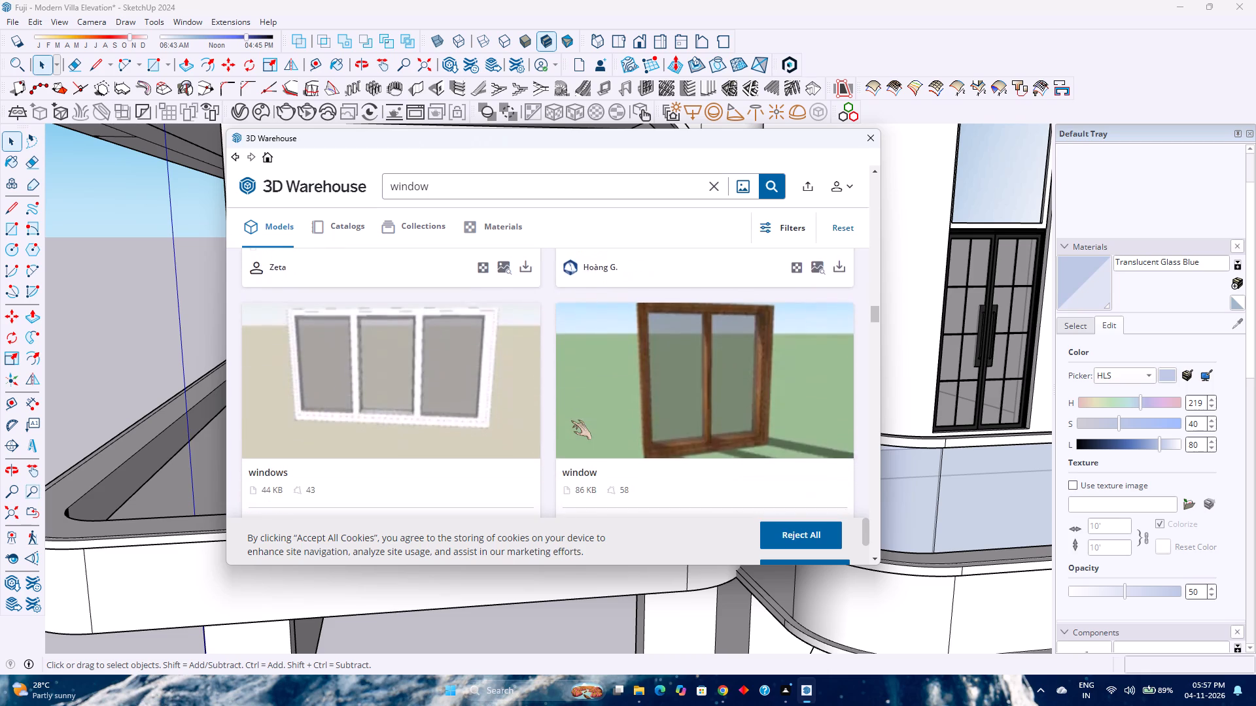
scroll(571, 420, "down", 11)
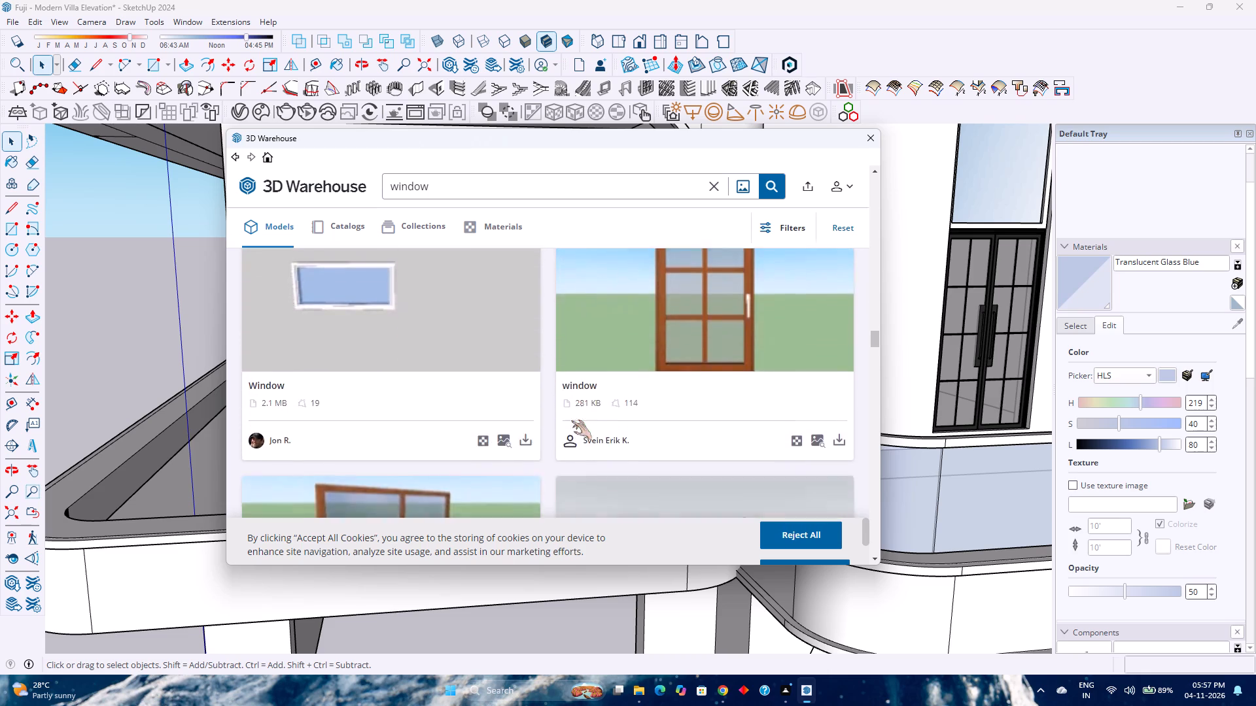
scroll(571, 420, "down", 10)
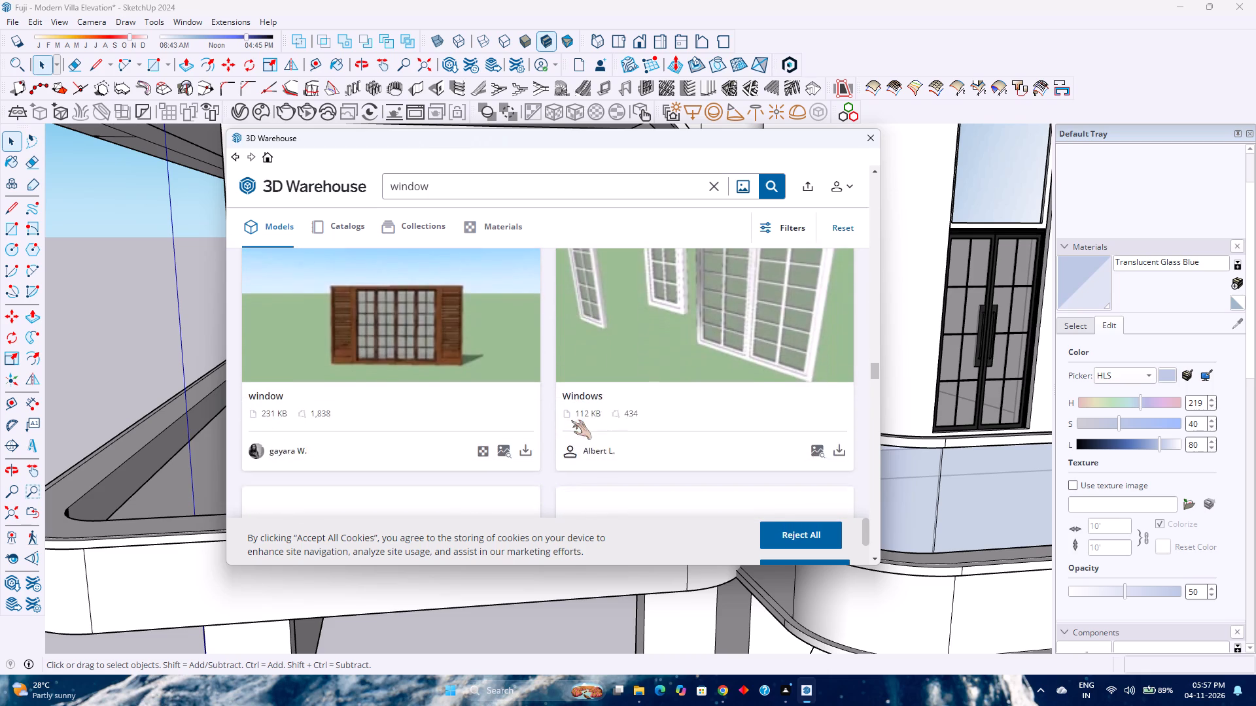
scroll(571, 420, "down", 7)
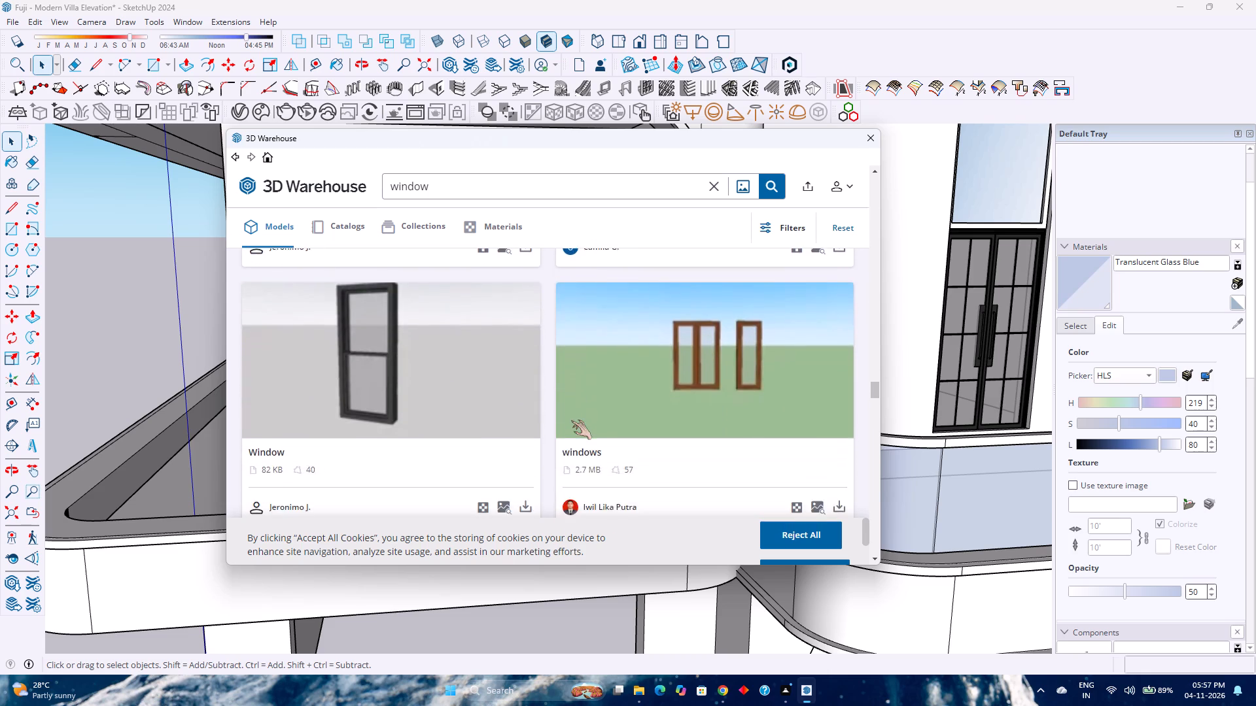
scroll(571, 420, "down", 7)
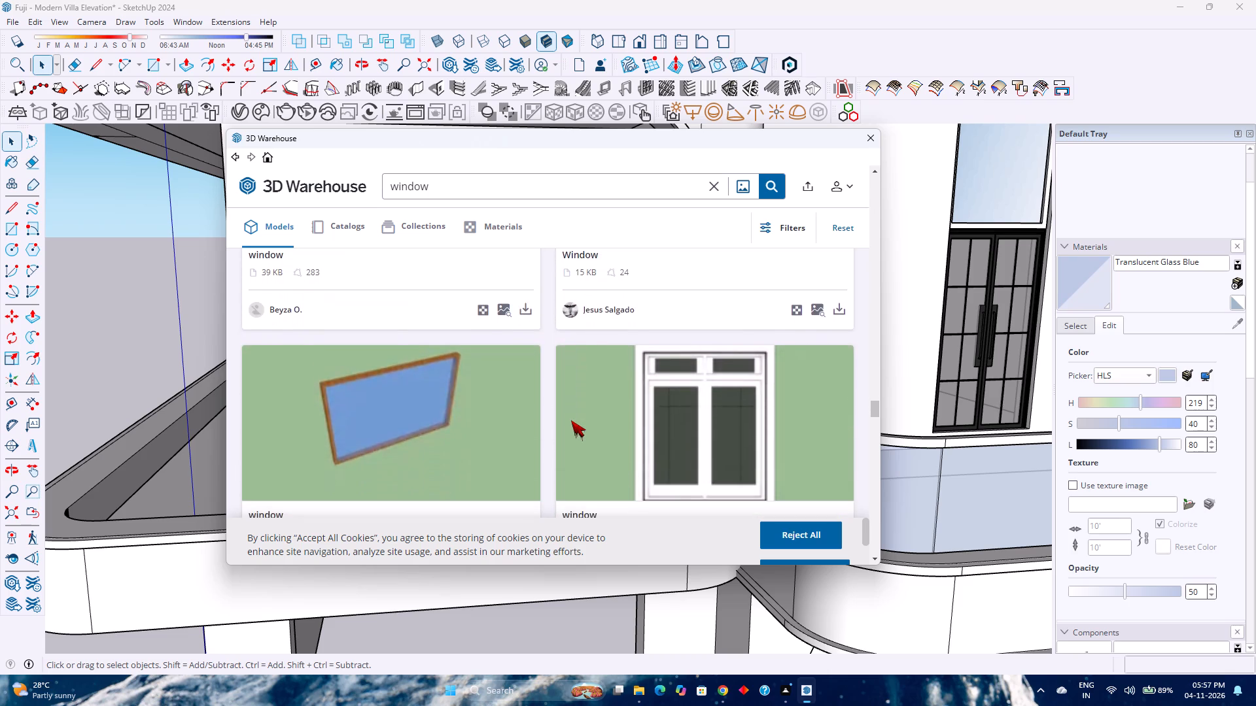
scroll(571, 420, "up", 5)
scroll(571, 420, "down", 18)
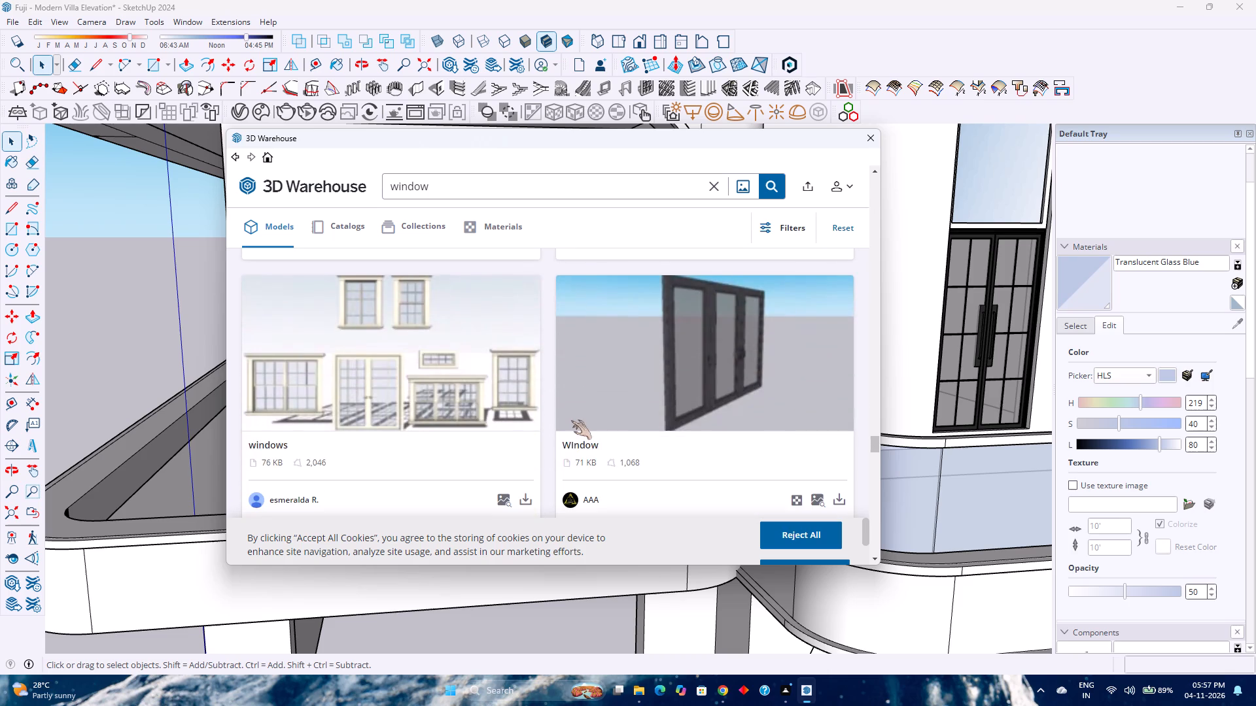
scroll(571, 420, "down", 5)
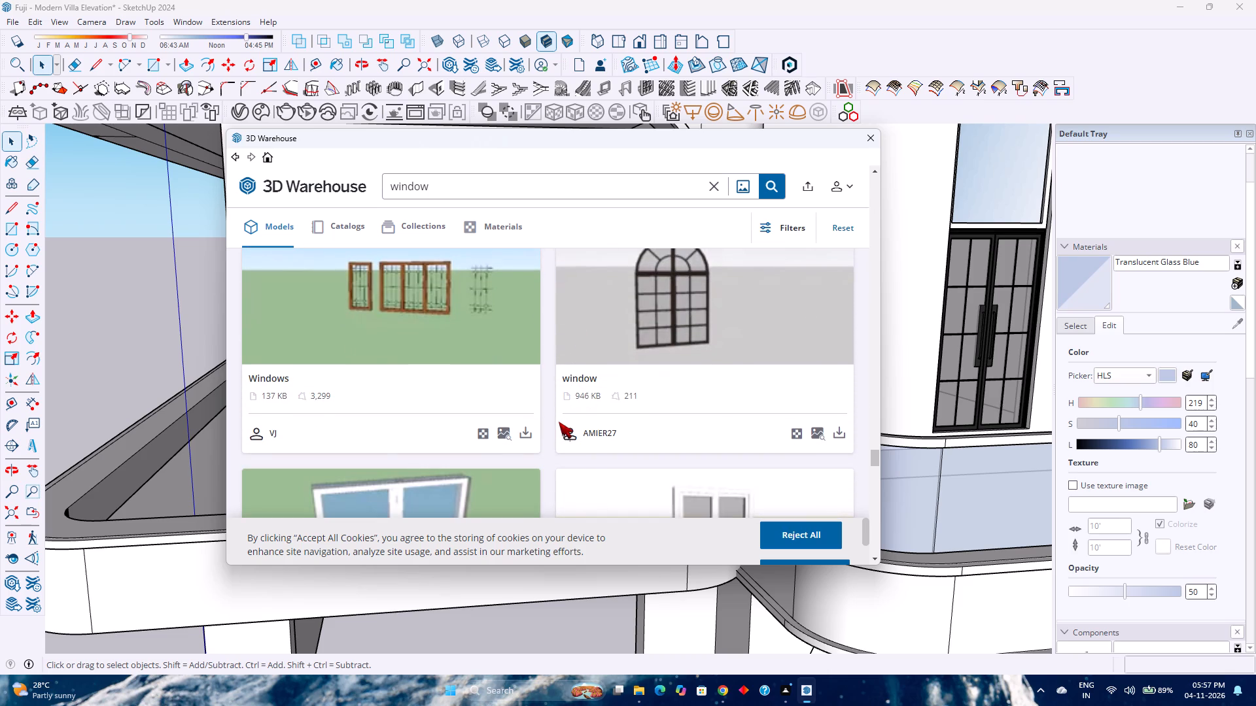
scroll(559, 422, "down", 3)
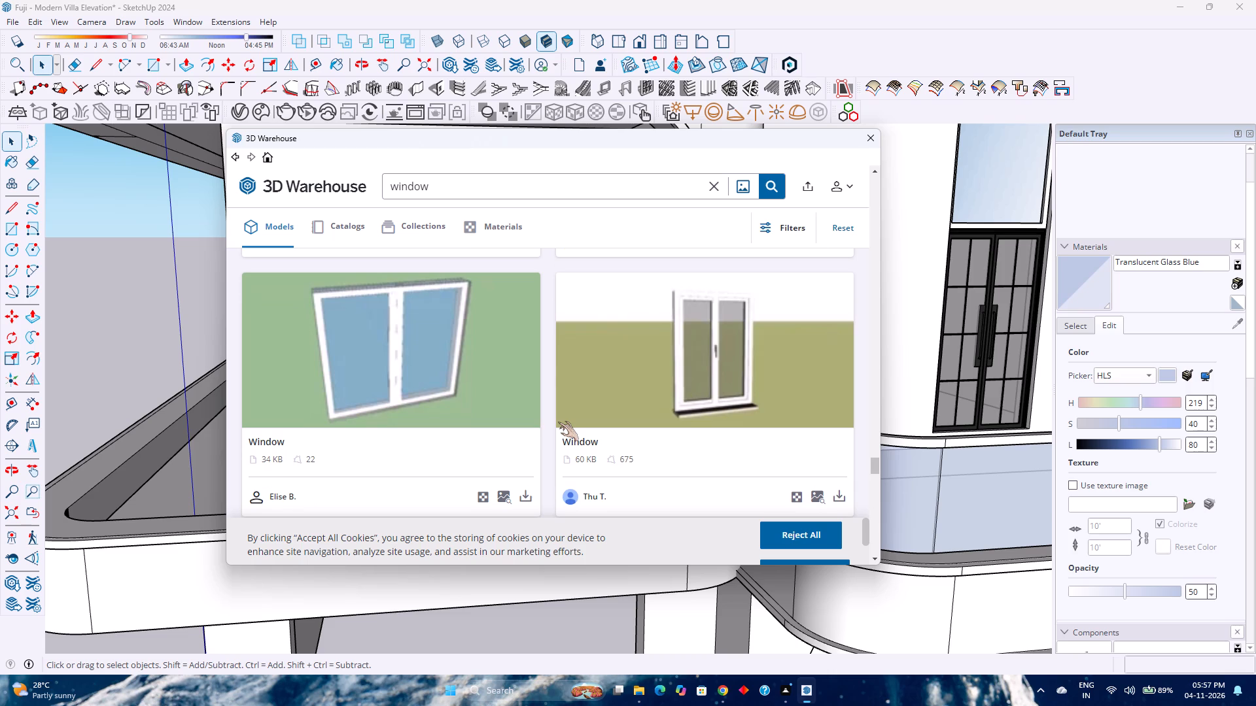
scroll(558, 422, "down", 9)
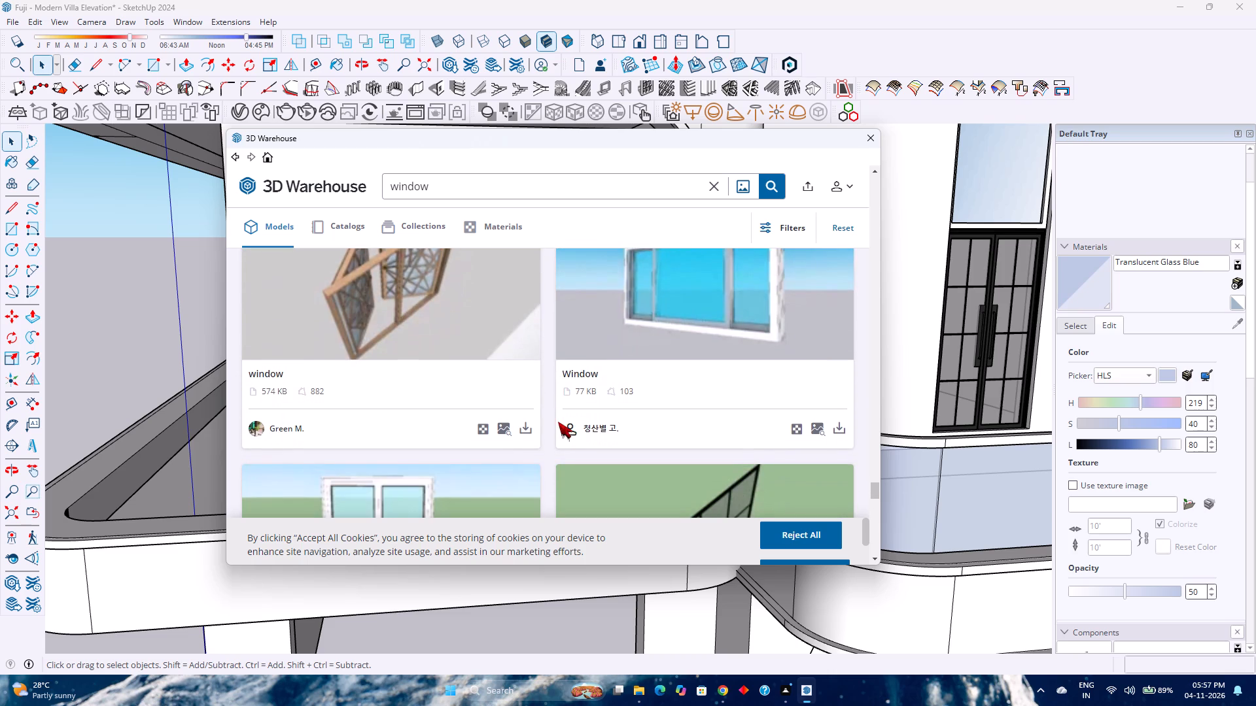
scroll(558, 422, "down", 8)
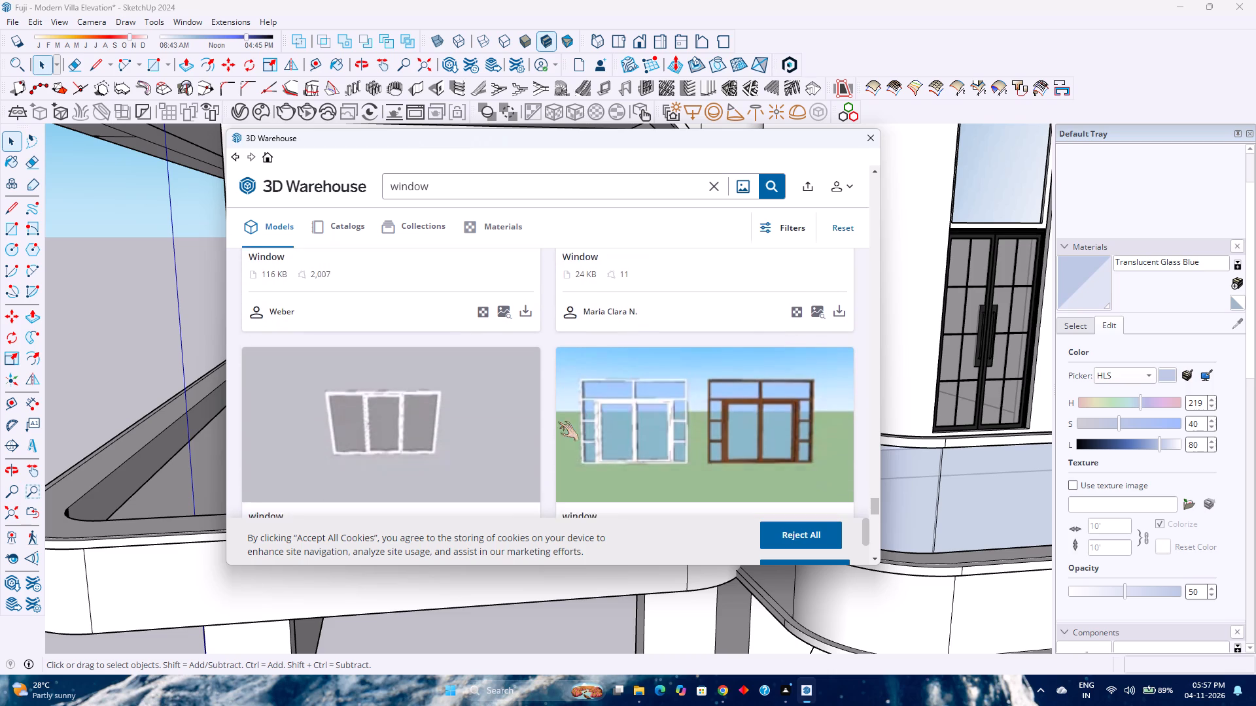
scroll(558, 422, "down", 4)
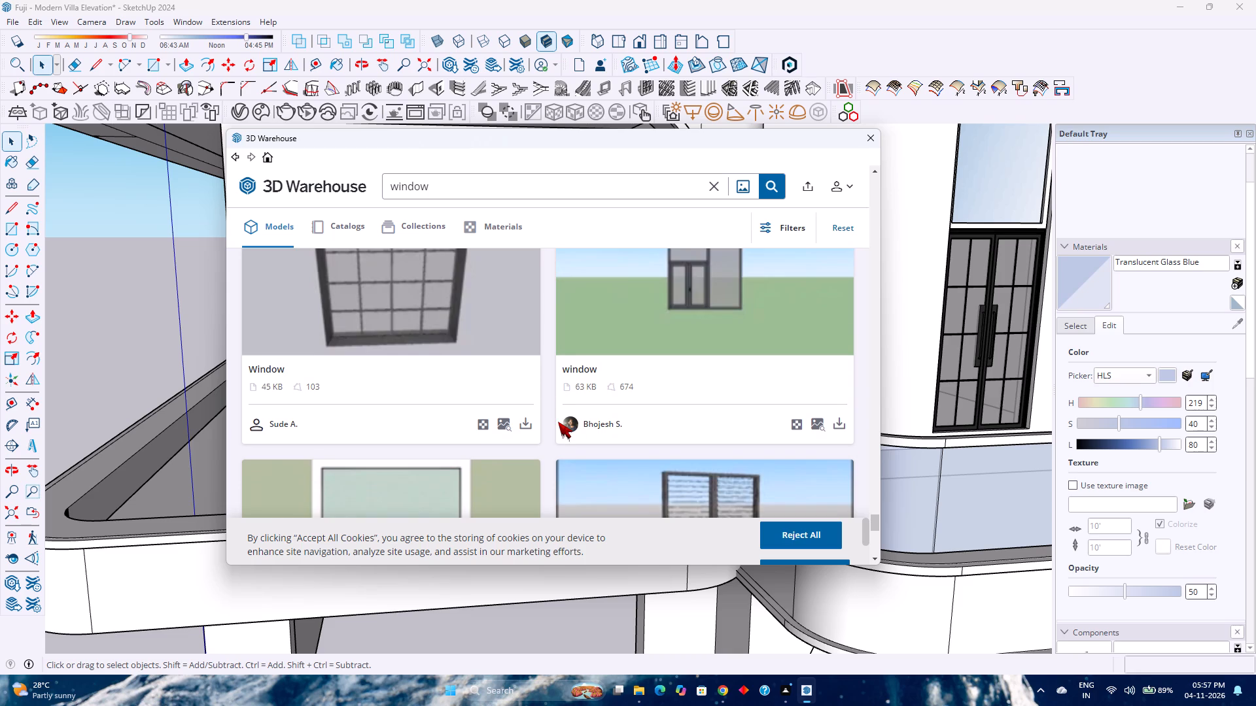
scroll(558, 422, "down", 9)
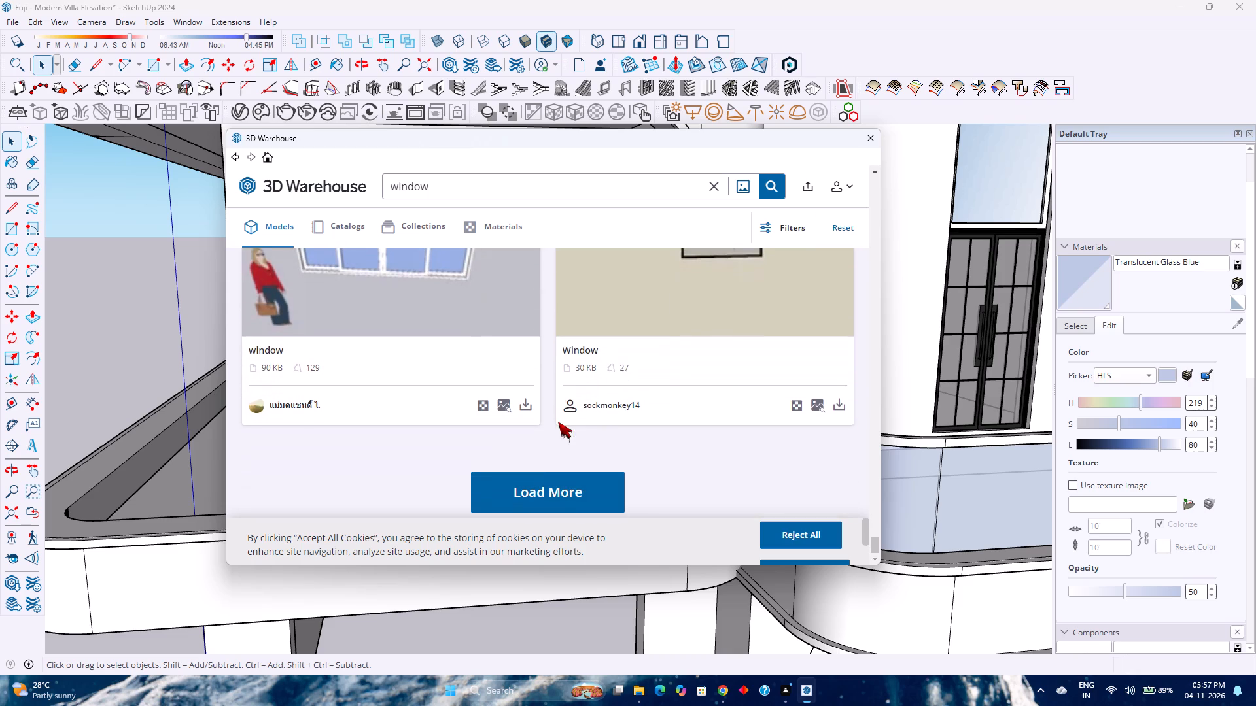
scroll(558, 422, "down", 2)
Load more window results and compare the additional models for a suitable double-leaf or dark-framed design.
left_click(561, 481)
scroll(573, 443, "up", 3)
scroll(573, 443, "down", 1)
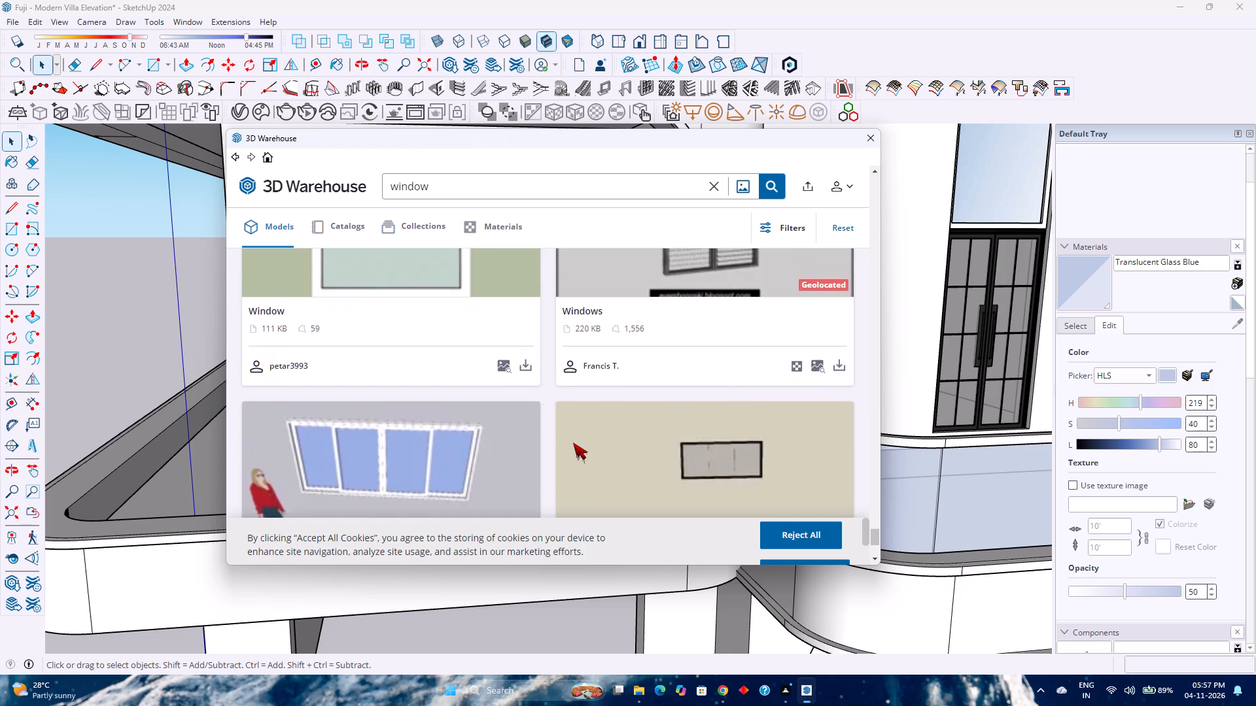
scroll(573, 443, "down", 5)
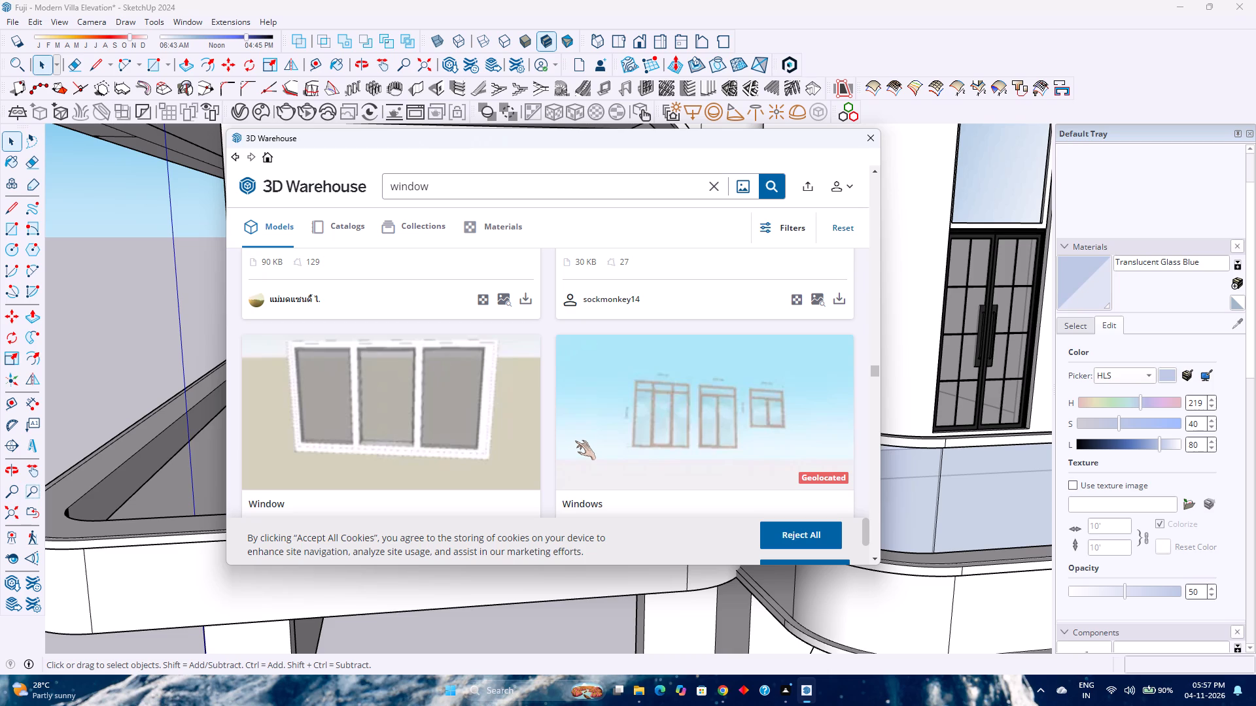
scroll(575, 441, "down", 4)
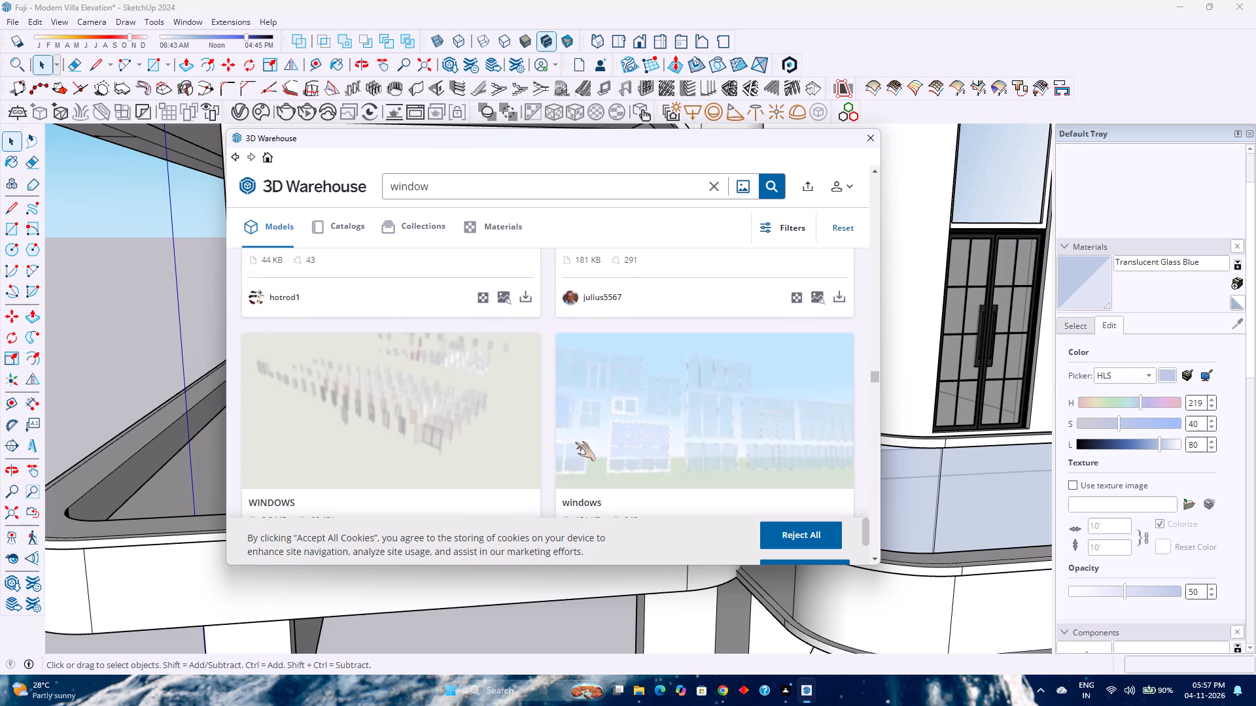
scroll(575, 442, "down", 2)
scroll(575, 442, "up", 1)
scroll(576, 446, "down", 6)
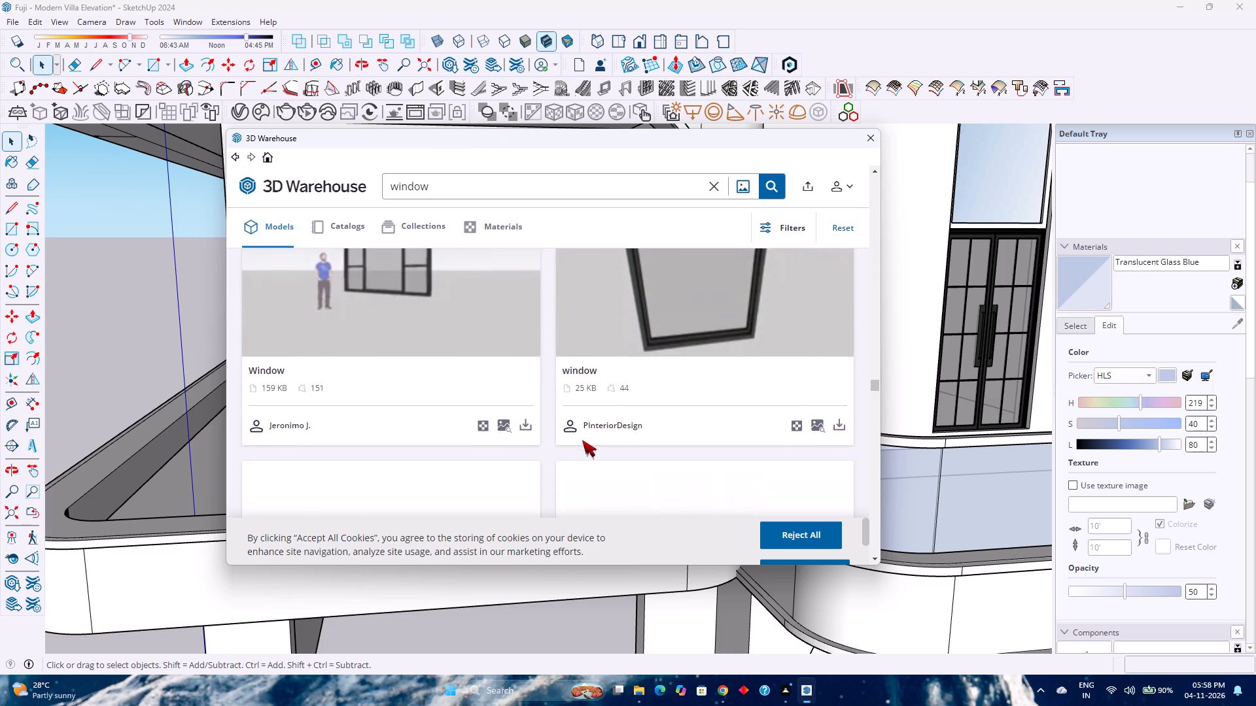
scroll(582, 440, "down", 5)
scroll(578, 434, "up", 4)
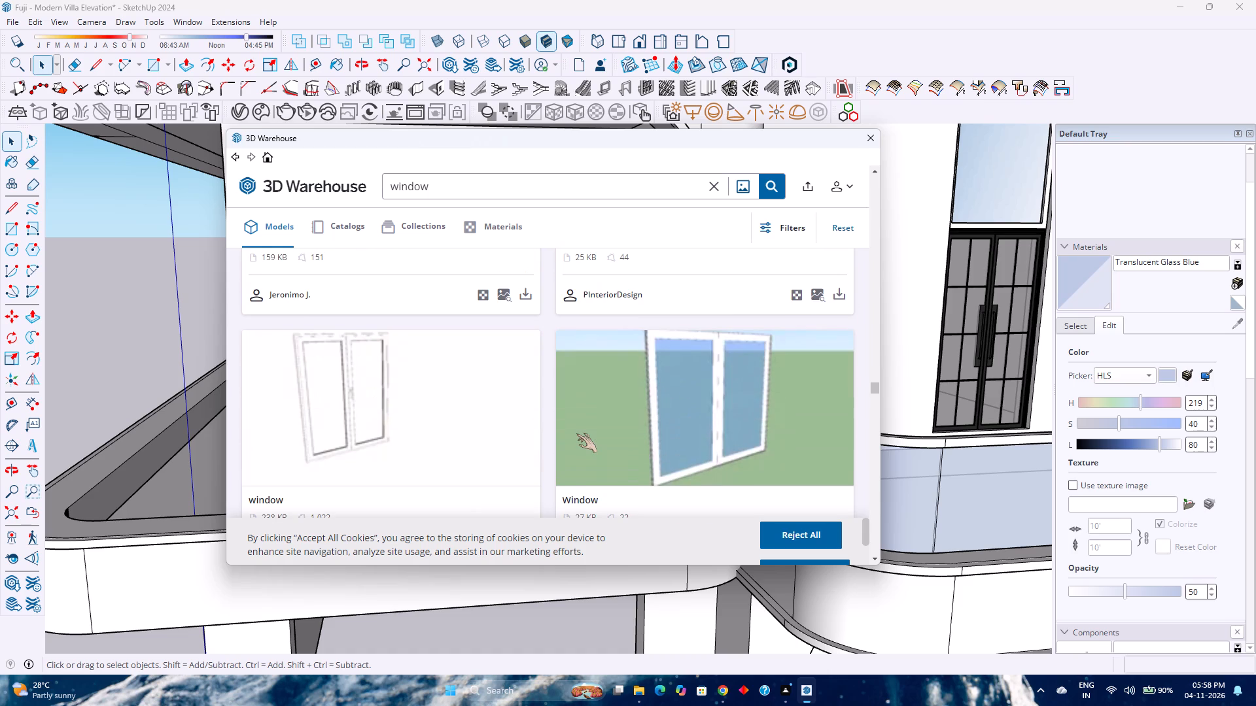
scroll(566, 443, "down", 5)
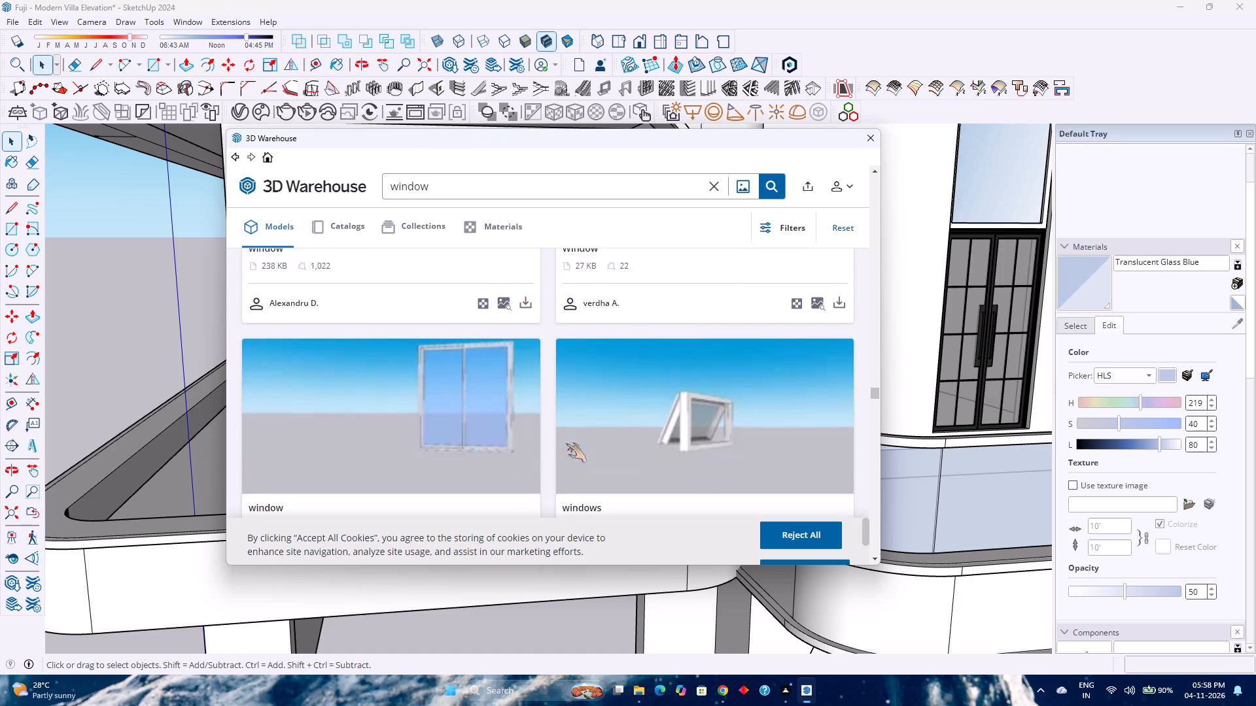
scroll(566, 443, "down", 3)
scroll(566, 443, "up", 1)
scroll(565, 442, "down", 3)
scroll(562, 441, "up", 3)
scroll(562, 441, "down", 4)
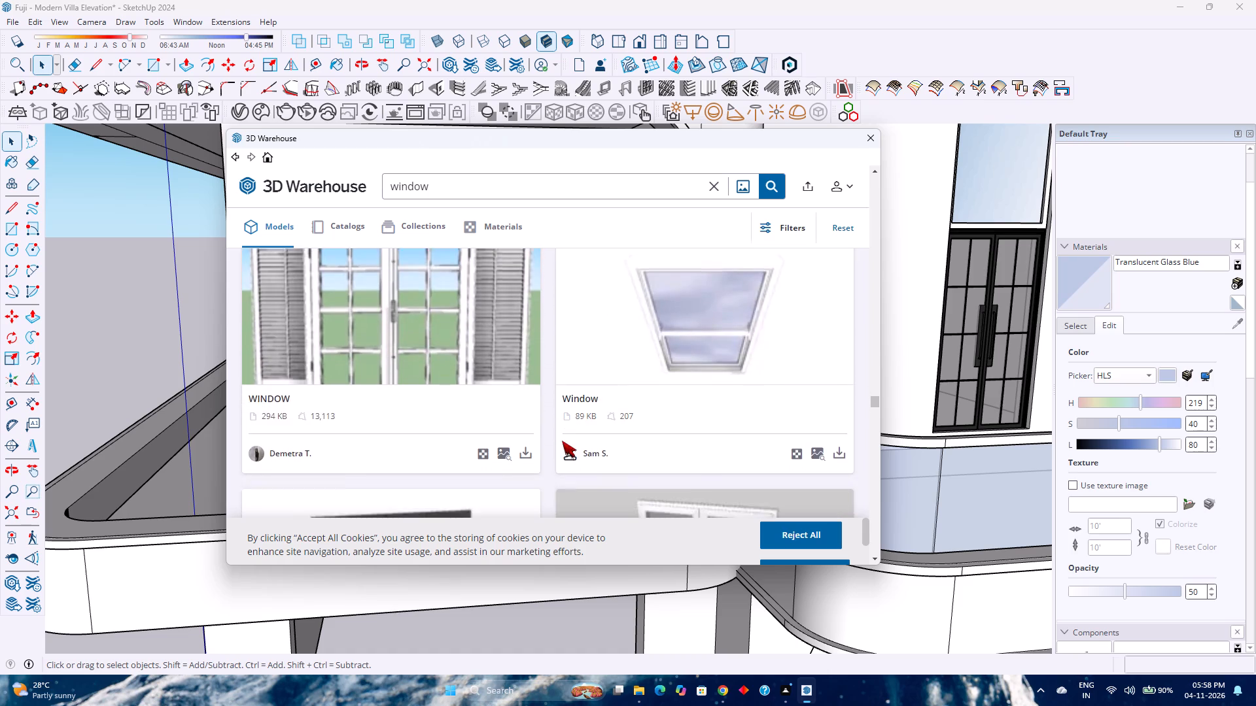
scroll(562, 441, "up", 1)
scroll(562, 441, "down", 2)
scroll(562, 441, "up", 1)
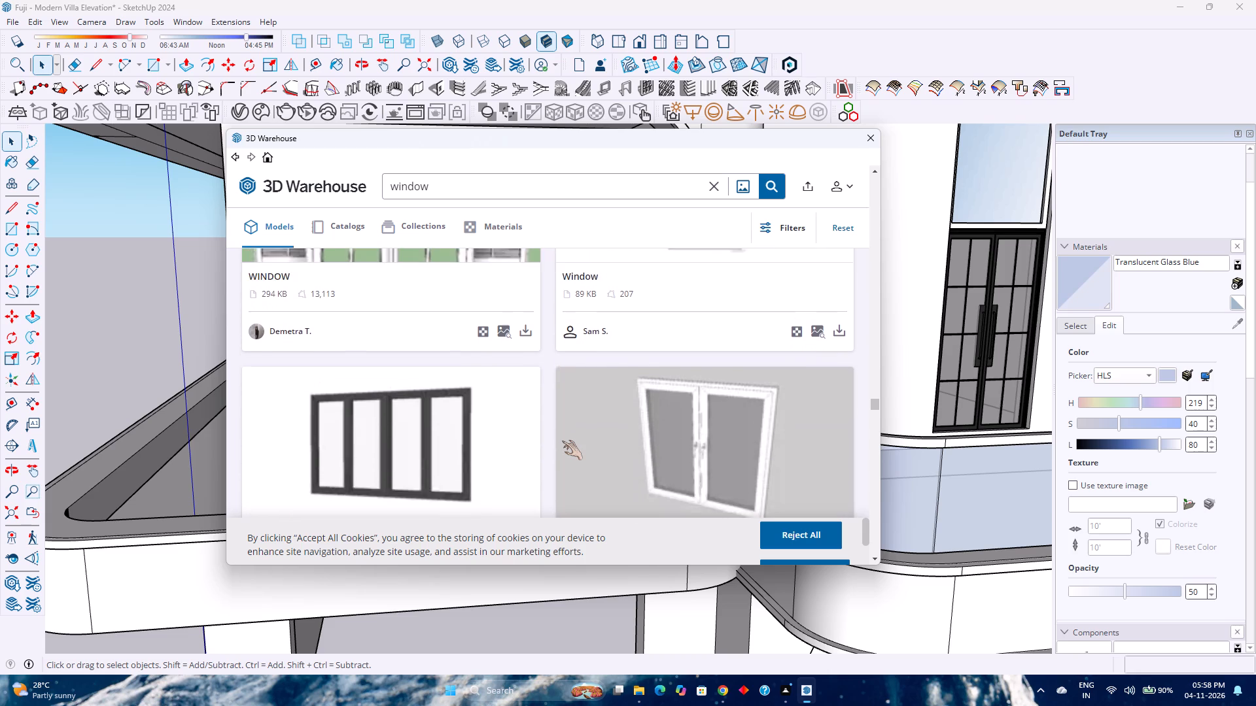
scroll(562, 441, "down", 1)
scroll(562, 441, "up", 5)
scroll(562, 439, "down", 2)
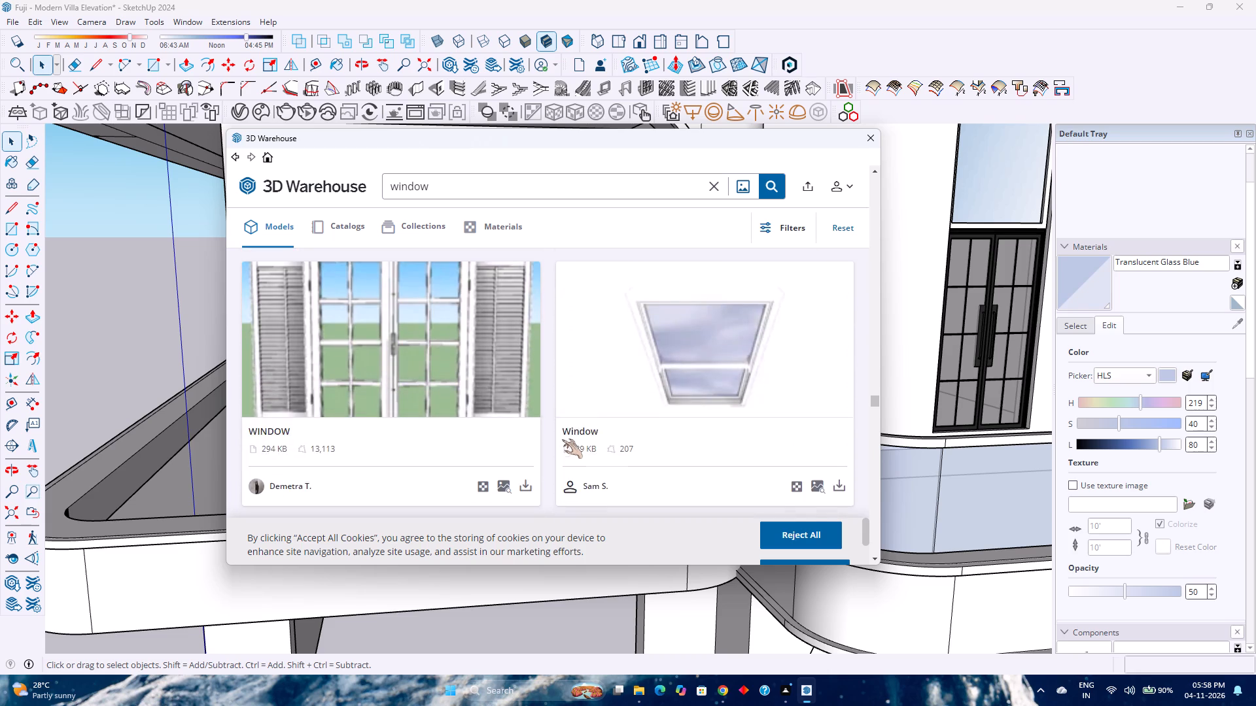
scroll(562, 439, "up", 3)
scroll(562, 439, "down", 3)
scroll(562, 439, "up", 3)
scroll(562, 439, "down", 4)
scroll(562, 439, "up", 1)
scroll(562, 439, "down", 6)
scroll(562, 439, "up", 3)
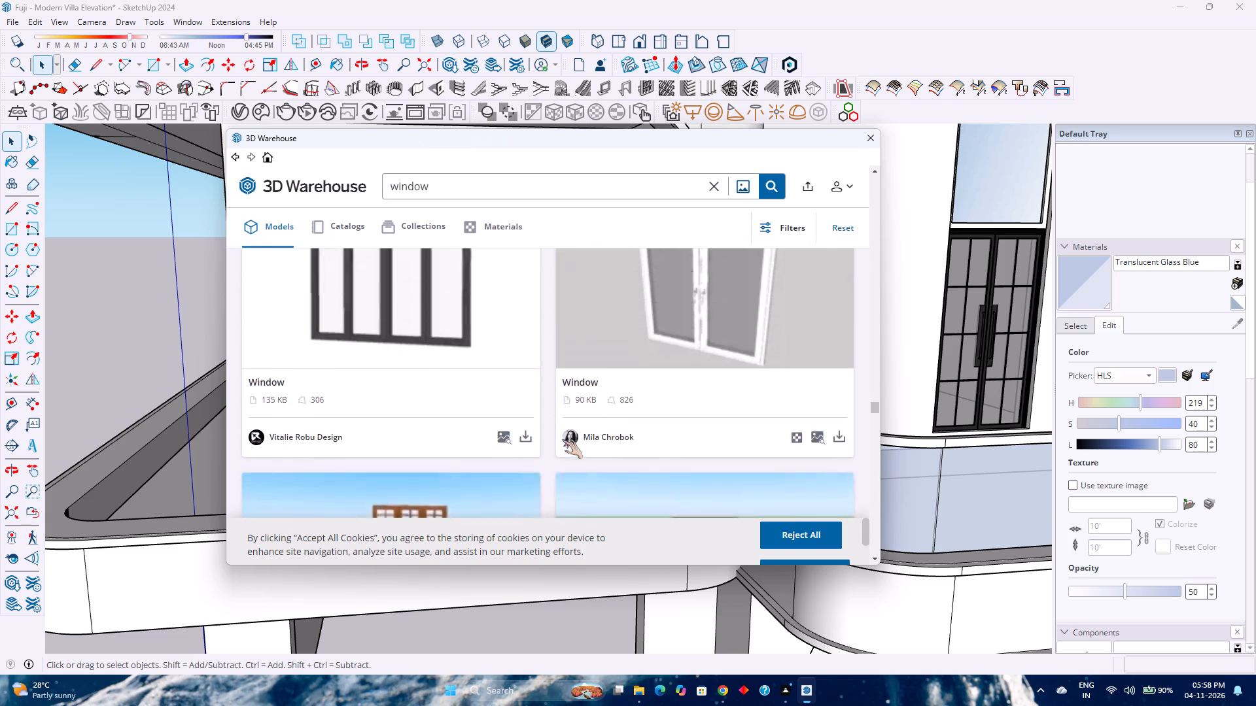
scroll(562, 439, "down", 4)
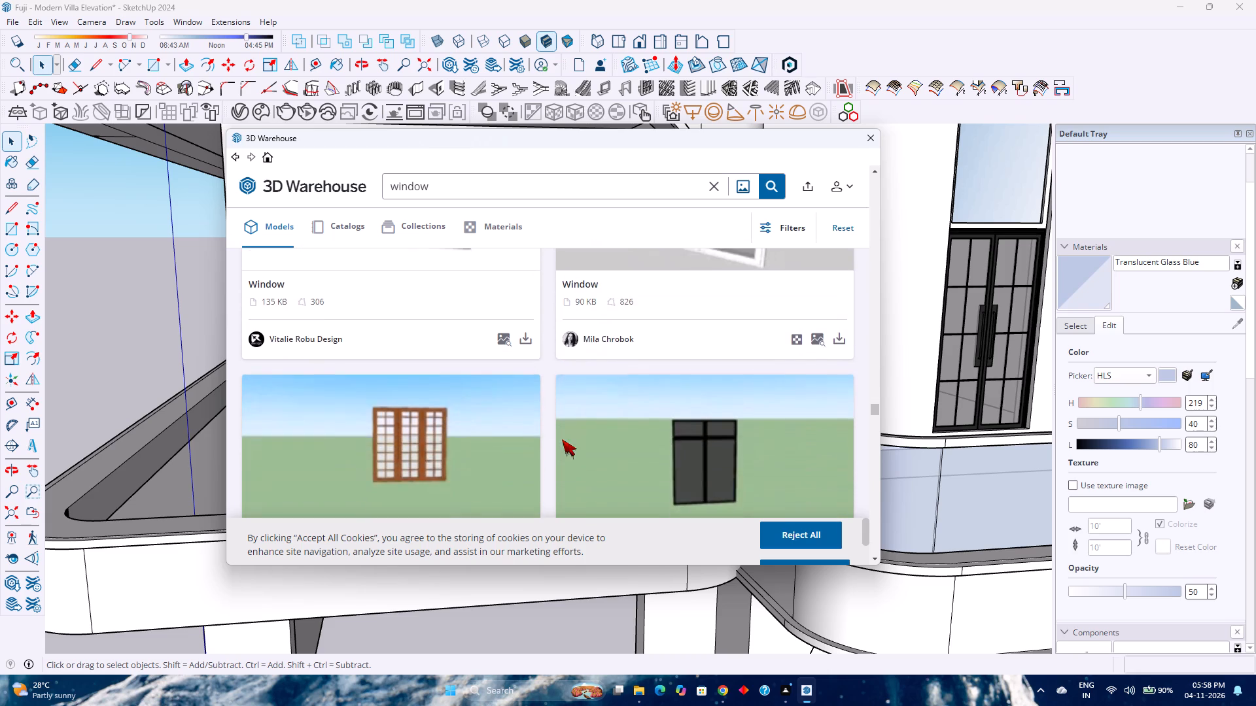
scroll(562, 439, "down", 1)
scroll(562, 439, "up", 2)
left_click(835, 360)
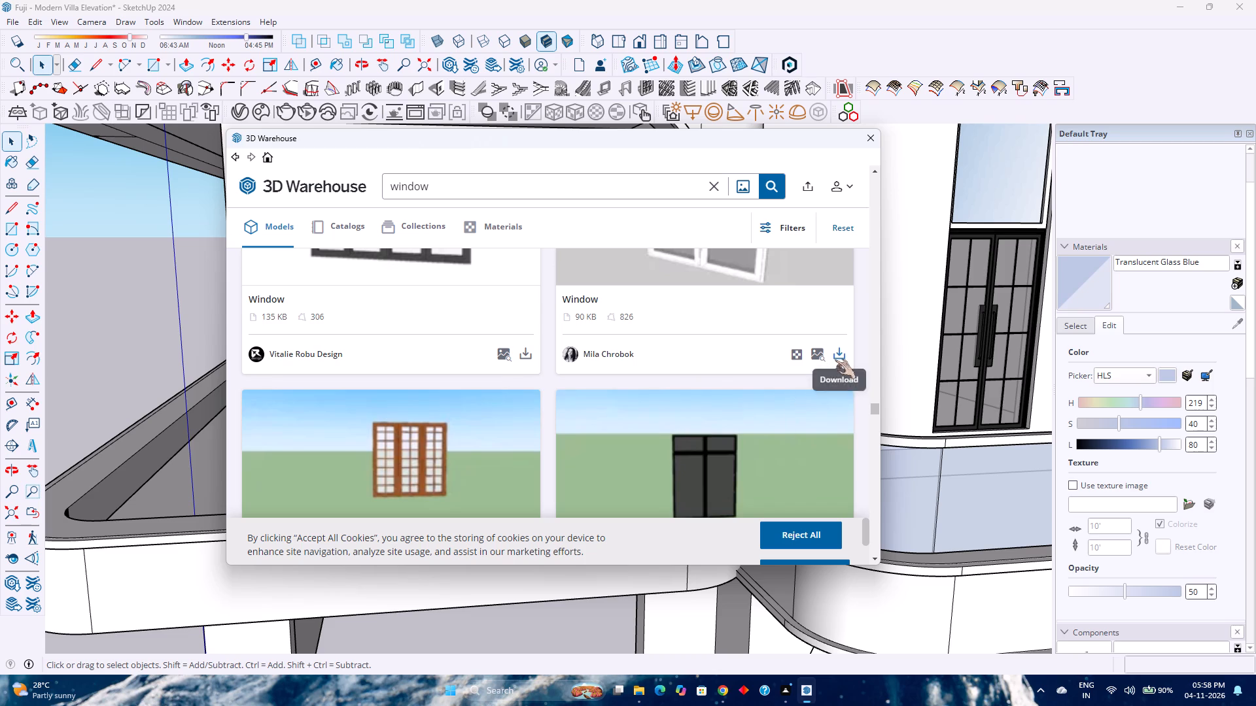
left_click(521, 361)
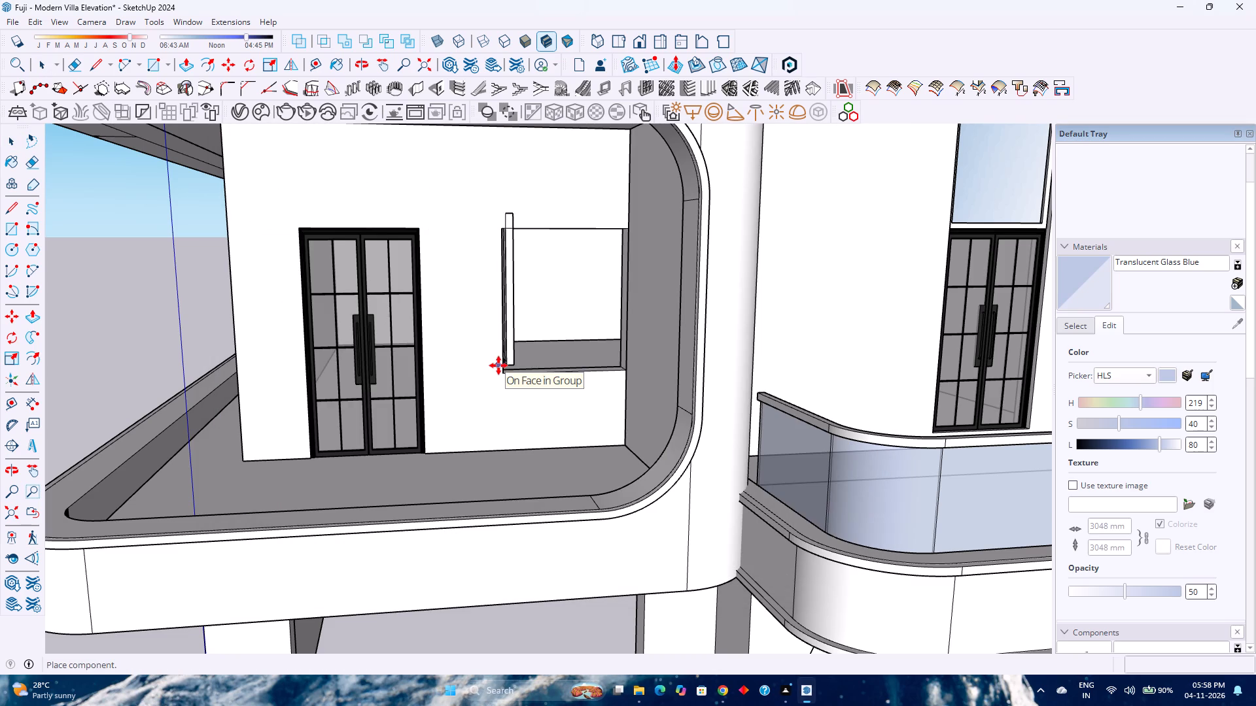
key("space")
Open the wall group containing the balcony door and the empty window opening for editing.
left_click(495, 370)
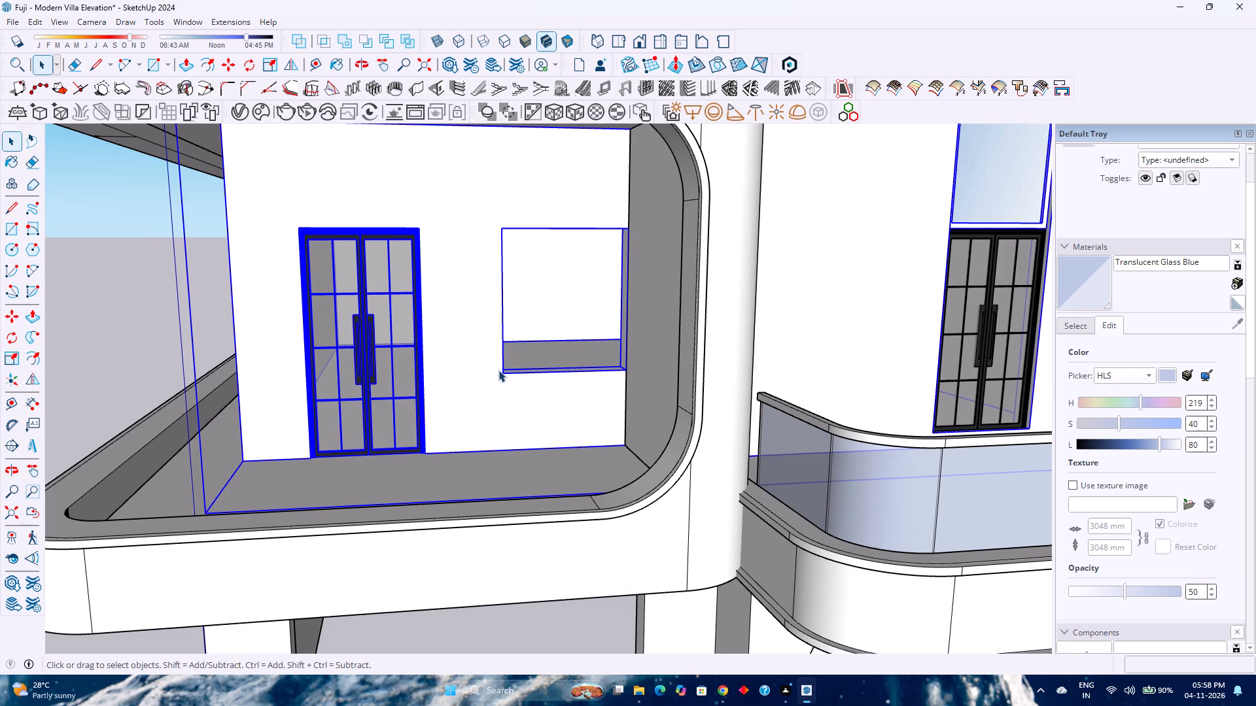
double_click(498, 370)
scroll(498, 370, "up", 2)
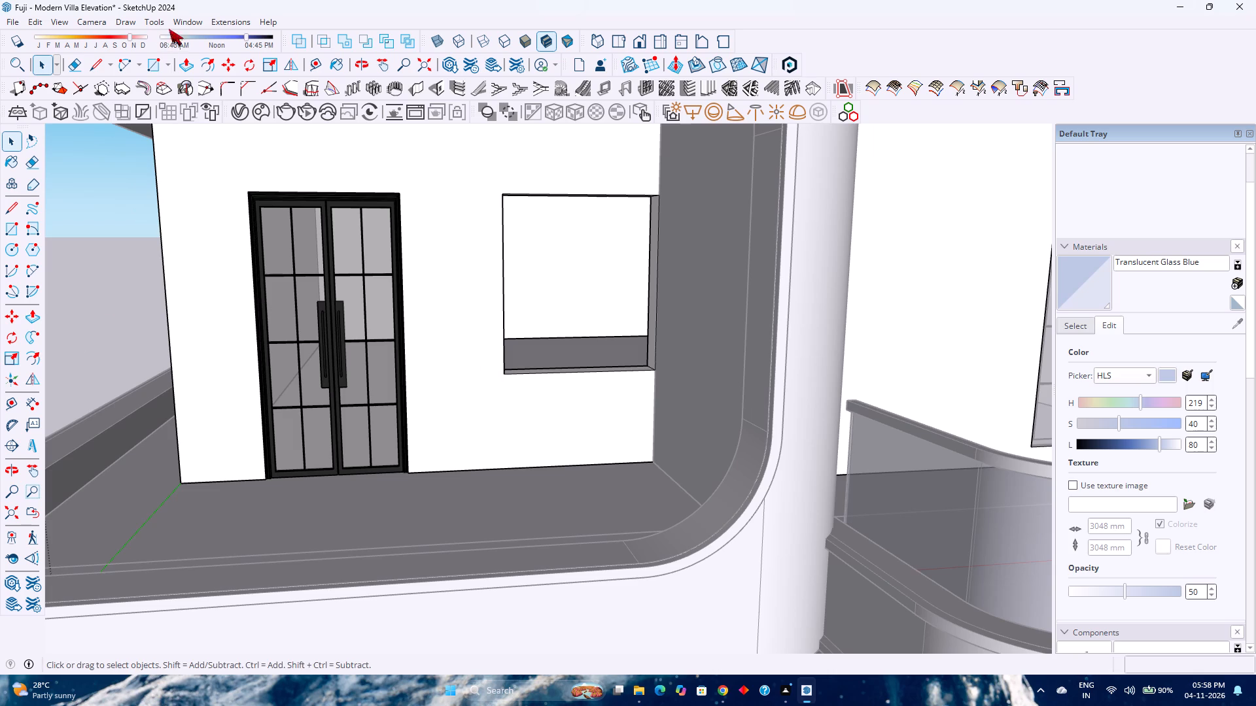
Reopen the 3D Warehouse window results and look through them for the white double-leaf window.
left_click(205, 14)
left_click(194, 23)
left_click(215, 120)
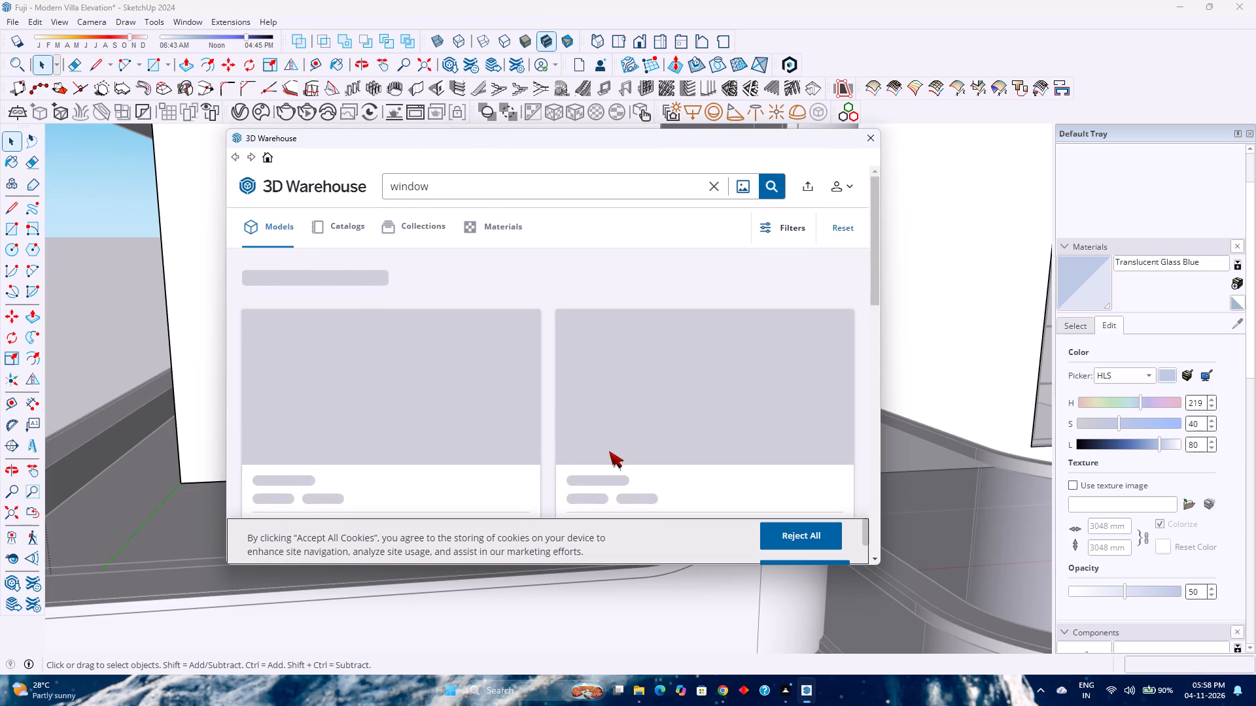
scroll(608, 451, "down", 3)
scroll(608, 451, "up", 3)
scroll(608, 451, "down", 7)
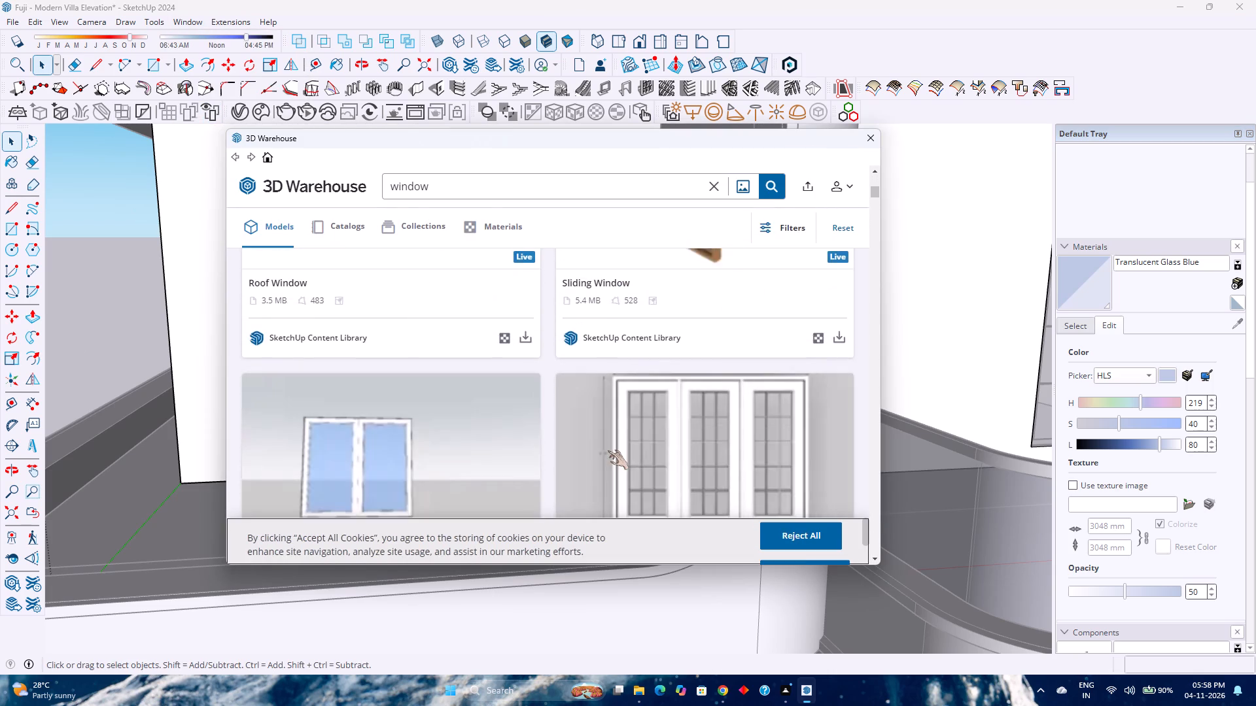
scroll(608, 450, "down", 8)
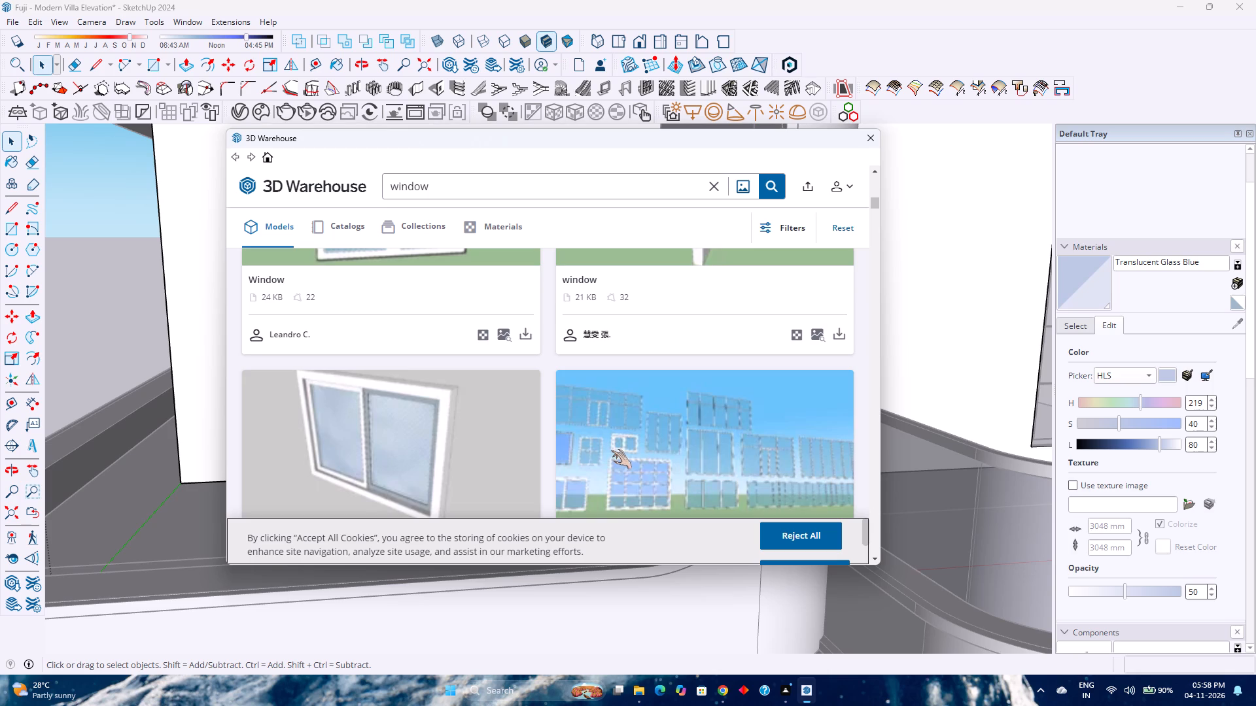
scroll(611, 450, "down", 15)
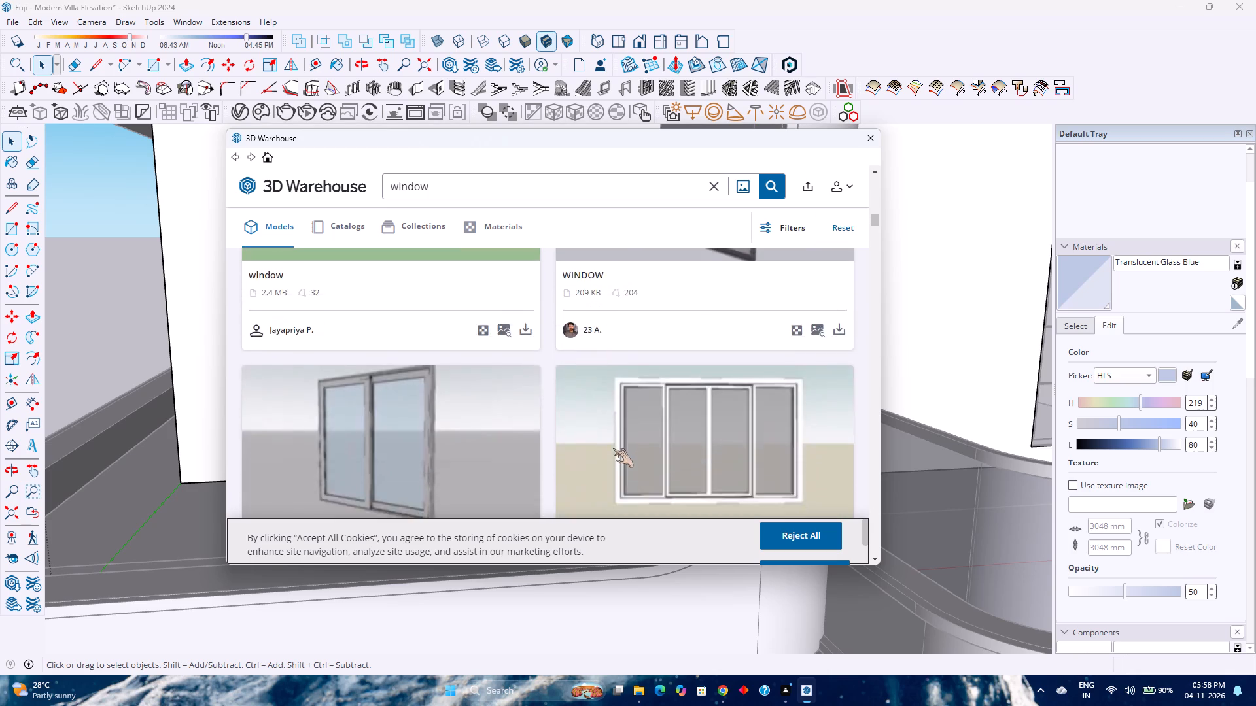
scroll(613, 448, "down", 5)
left_click_drag(876, 235, 866, 412)
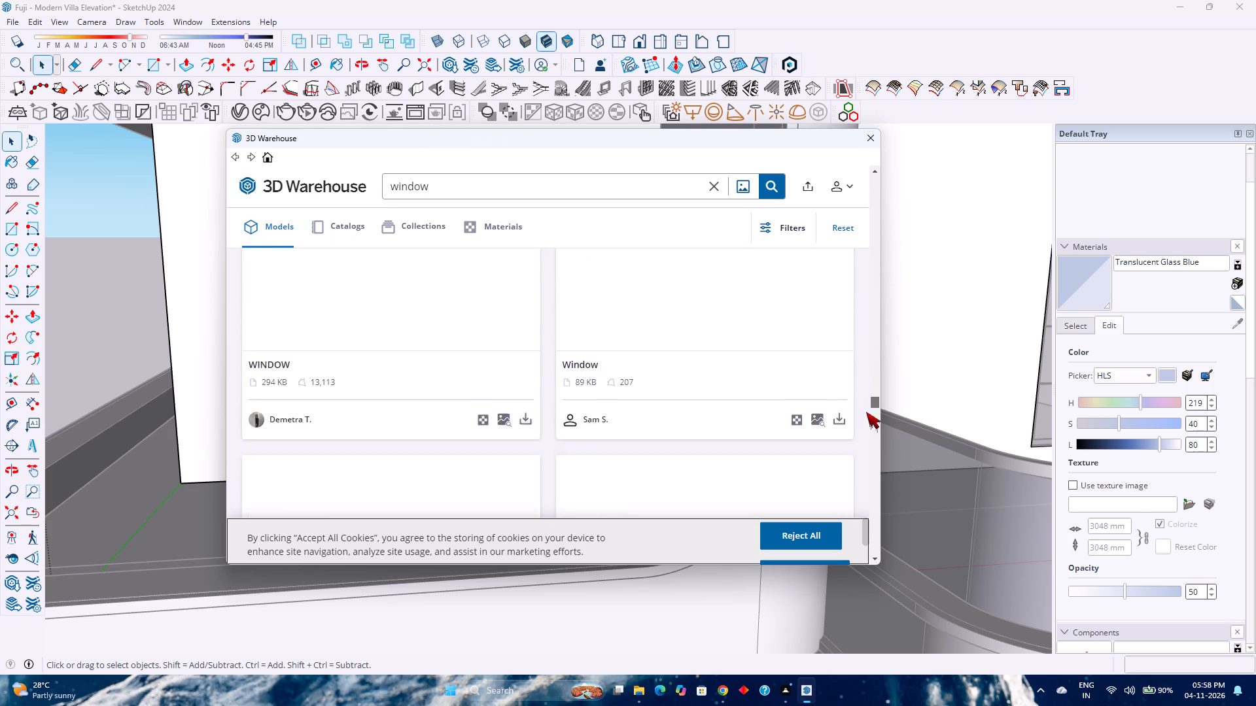
left_click_drag(866, 412, 868, 437)
scroll(737, 388, "up", 8)
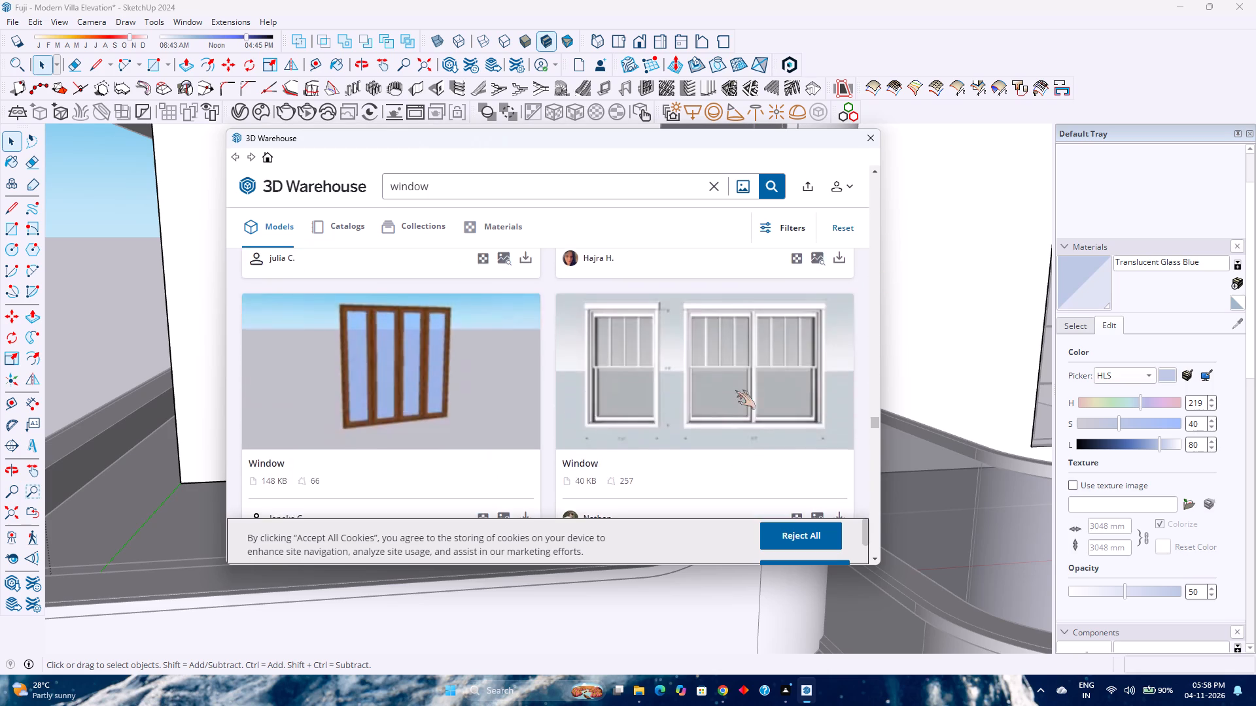
scroll(735, 390, "up", 13)
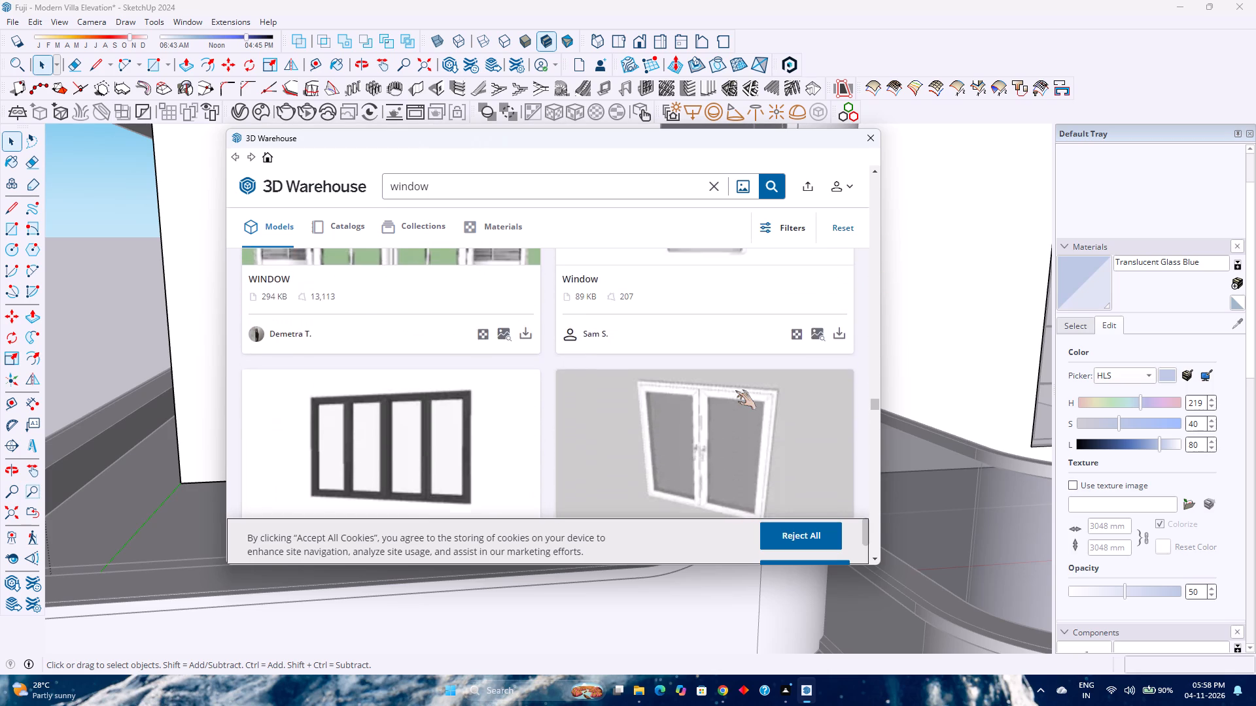
scroll(735, 390, "down", 5)
Load the white double-leaf window directly into the model and place it at the opening's lower door-side corner.
left_click(845, 324)
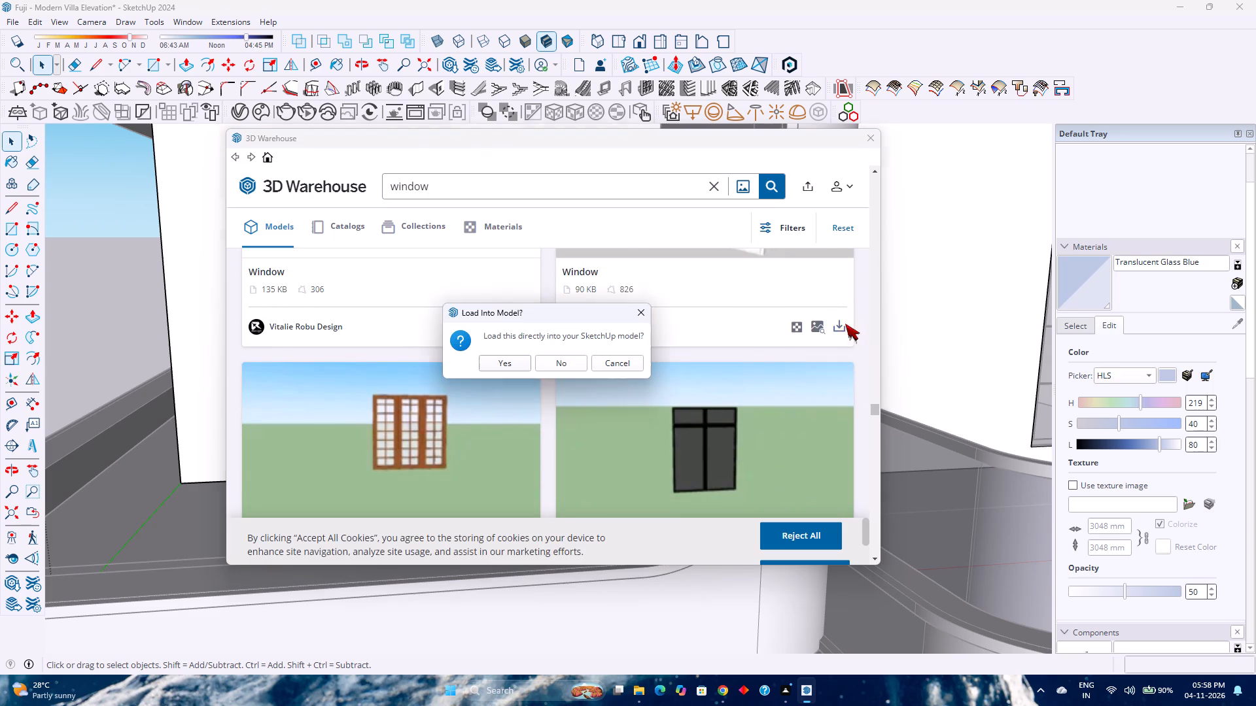
left_click(516, 365)
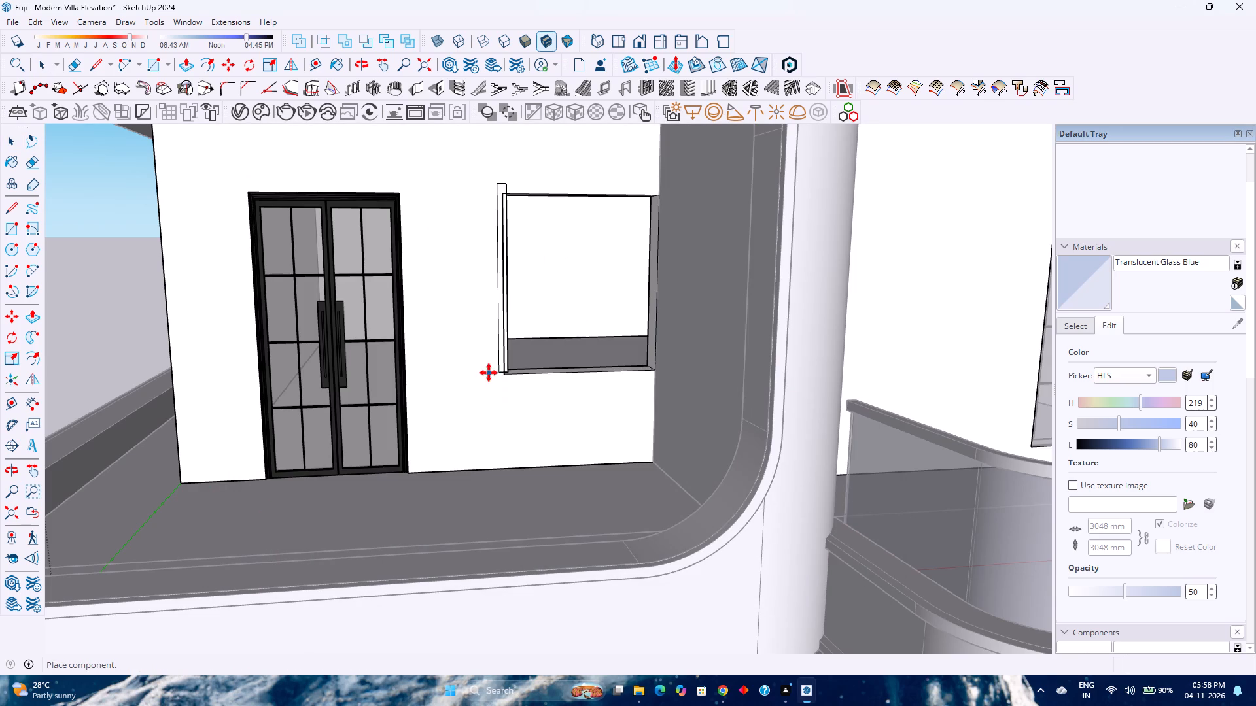
scroll(506, 373, "up", 8)
middle_click_drag(506, 373, 456, 443)
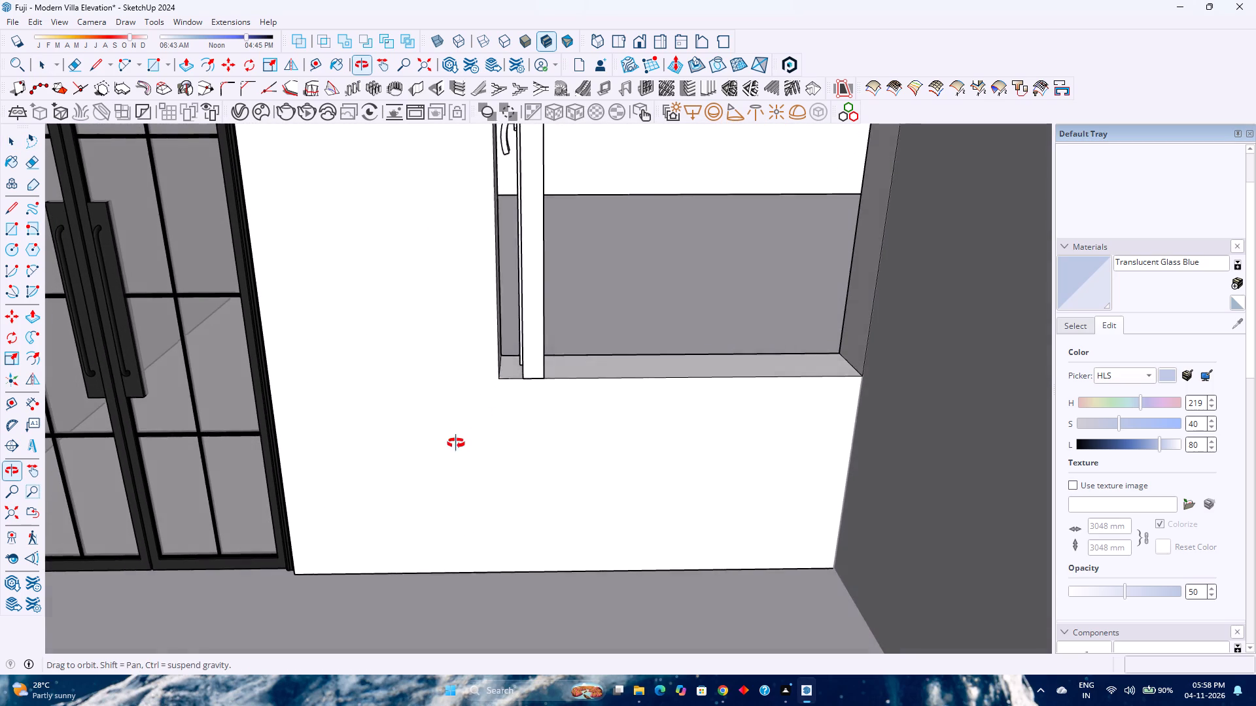
middle_click_drag(456, 443, 455, 445)
middle_click(454, 445)
left_click(497, 376)
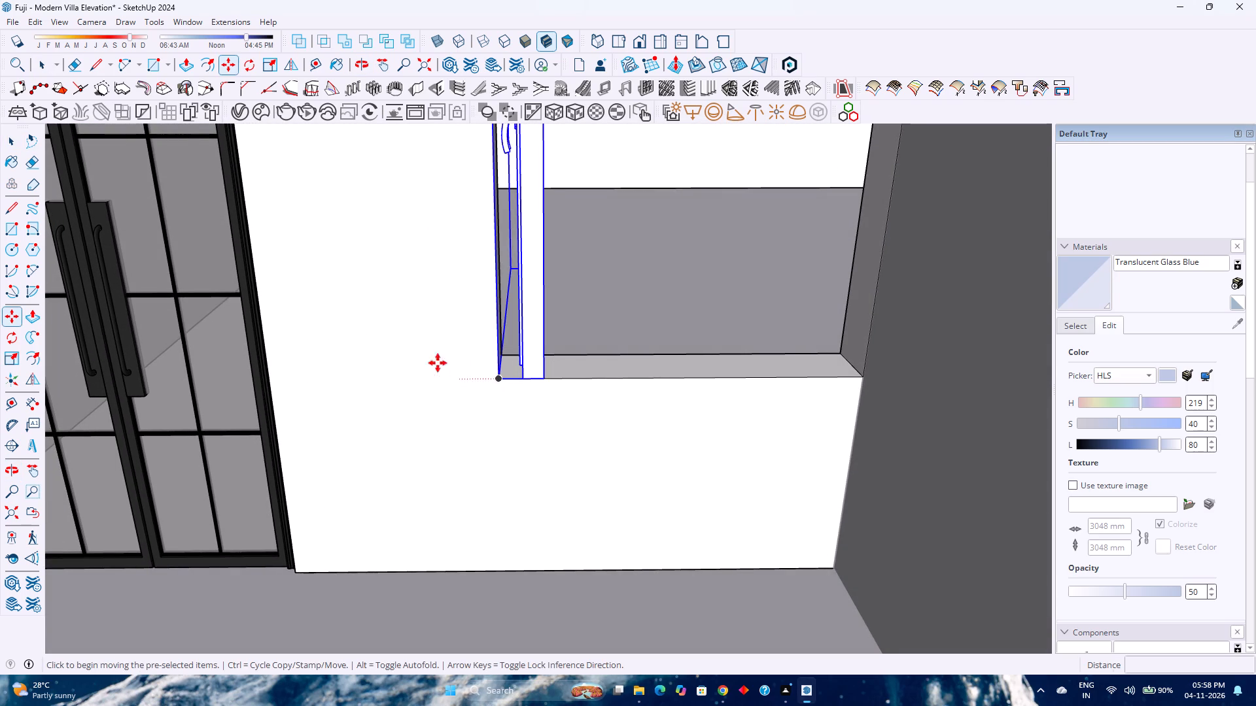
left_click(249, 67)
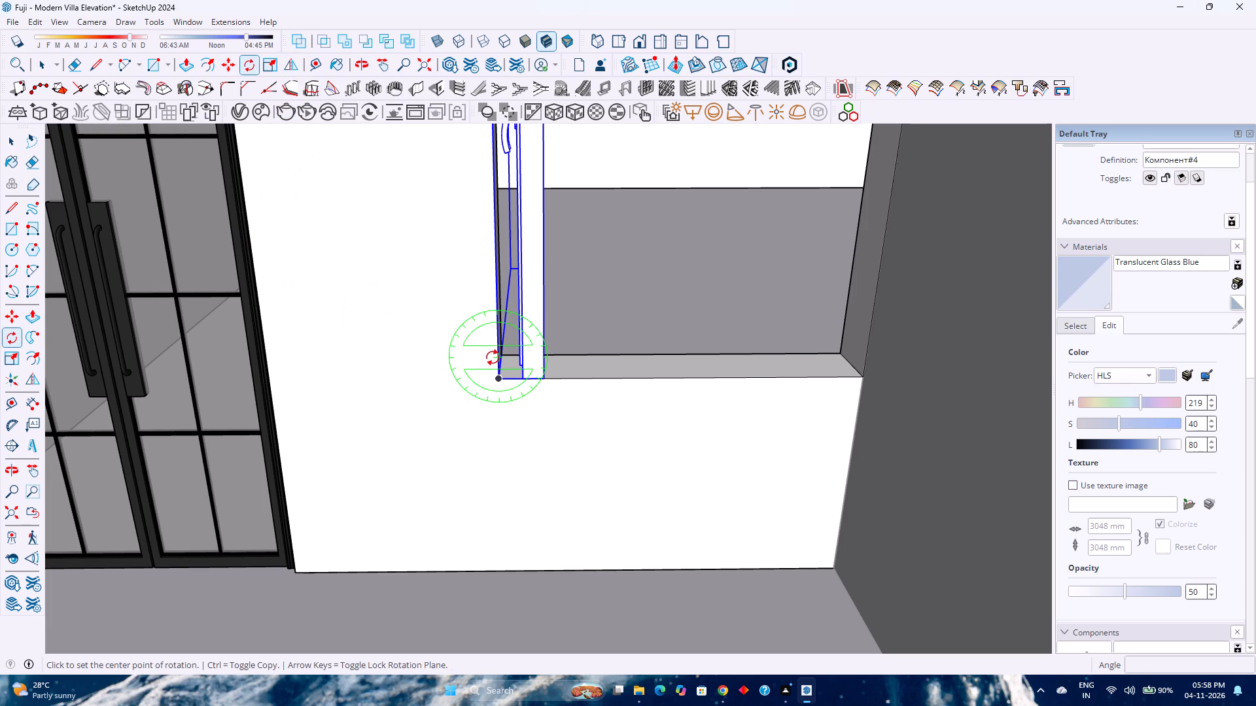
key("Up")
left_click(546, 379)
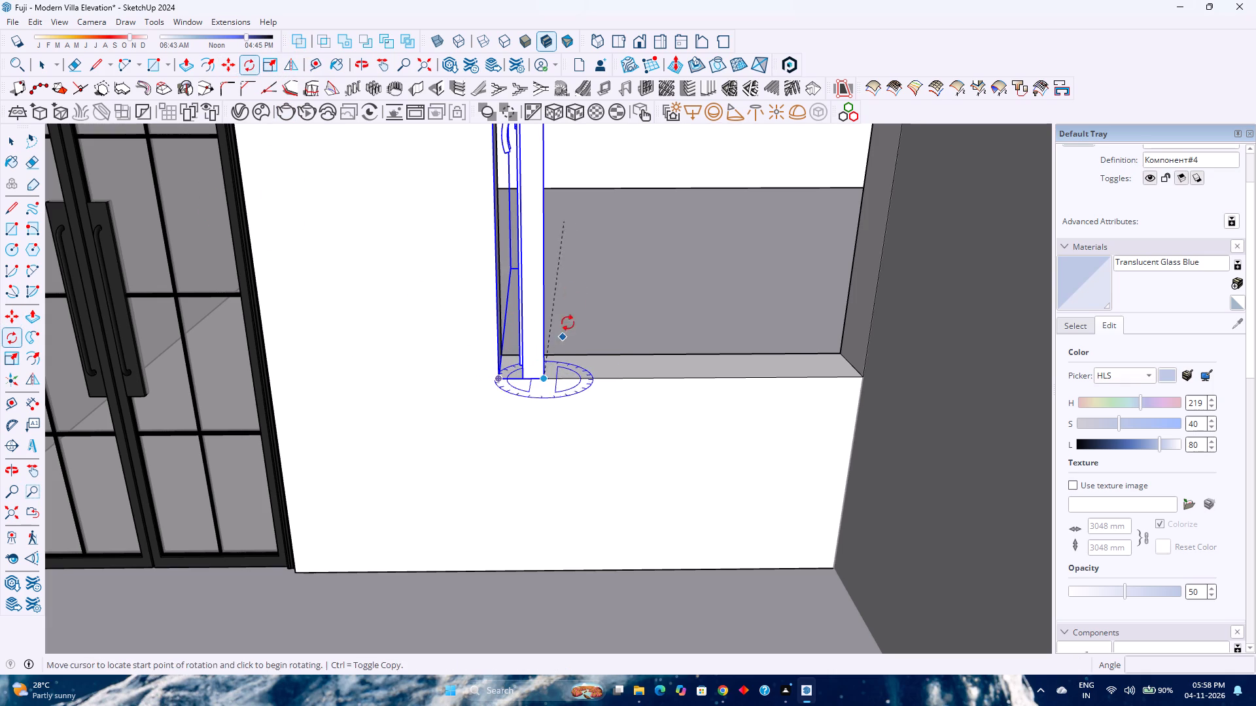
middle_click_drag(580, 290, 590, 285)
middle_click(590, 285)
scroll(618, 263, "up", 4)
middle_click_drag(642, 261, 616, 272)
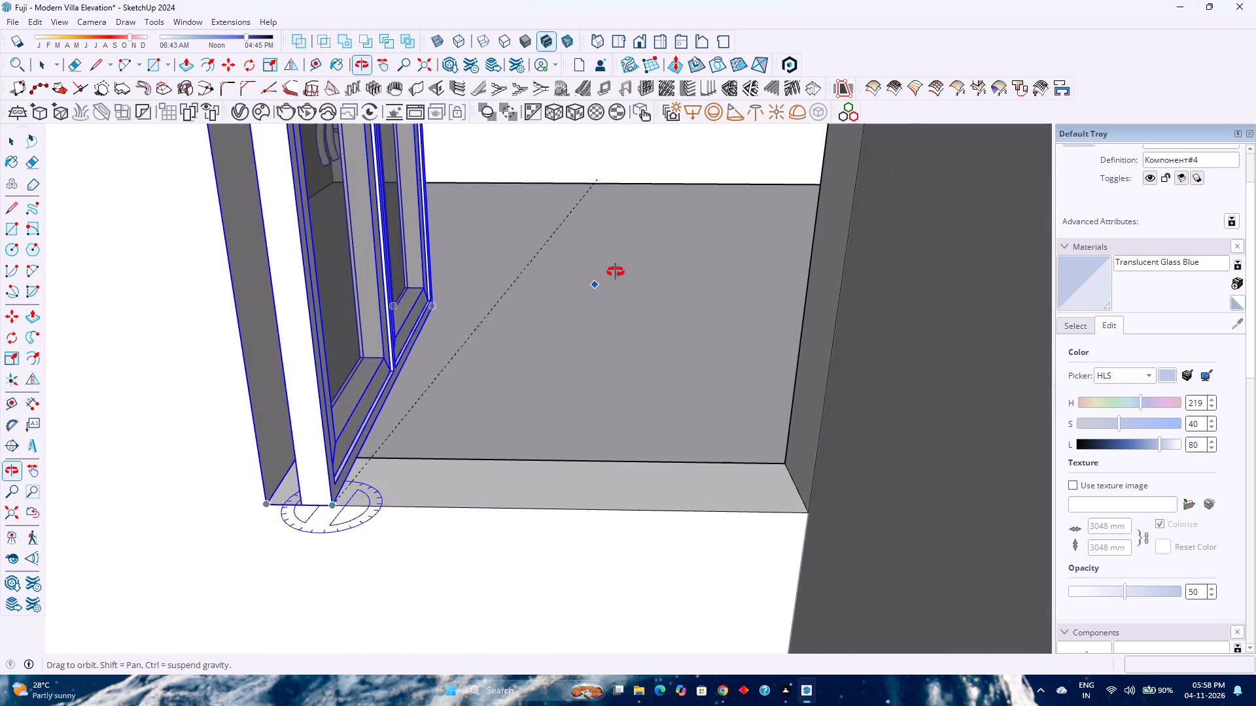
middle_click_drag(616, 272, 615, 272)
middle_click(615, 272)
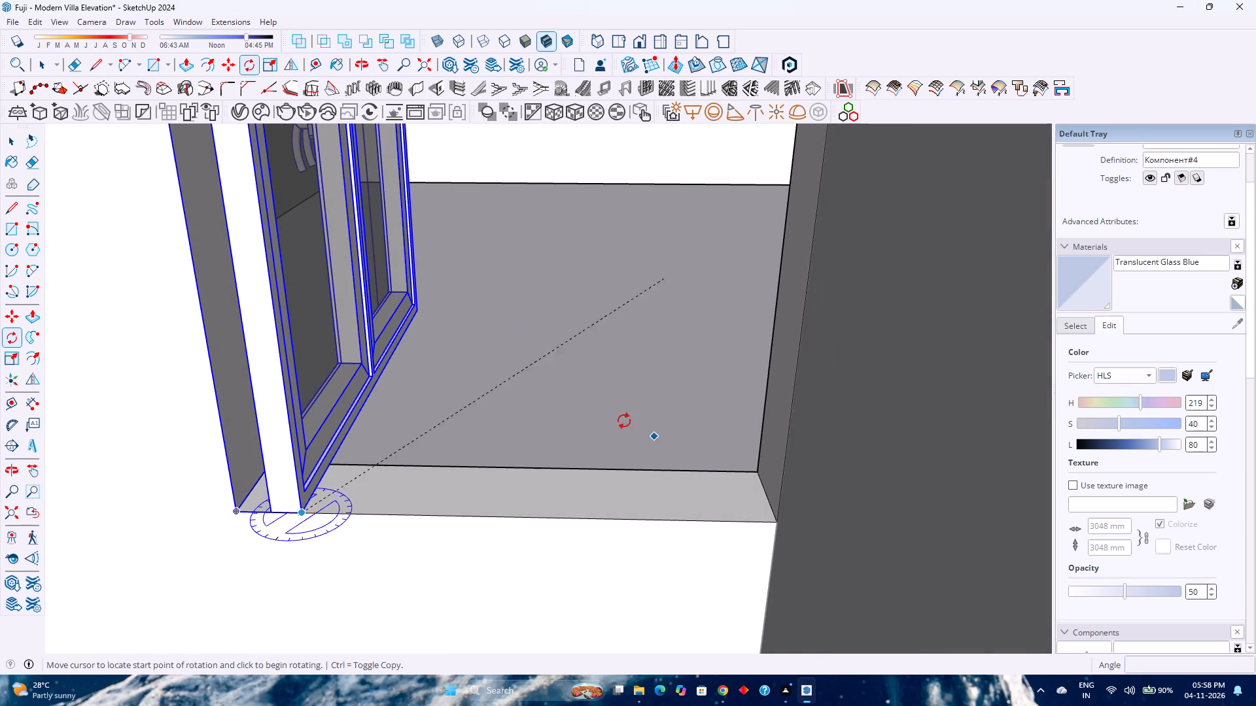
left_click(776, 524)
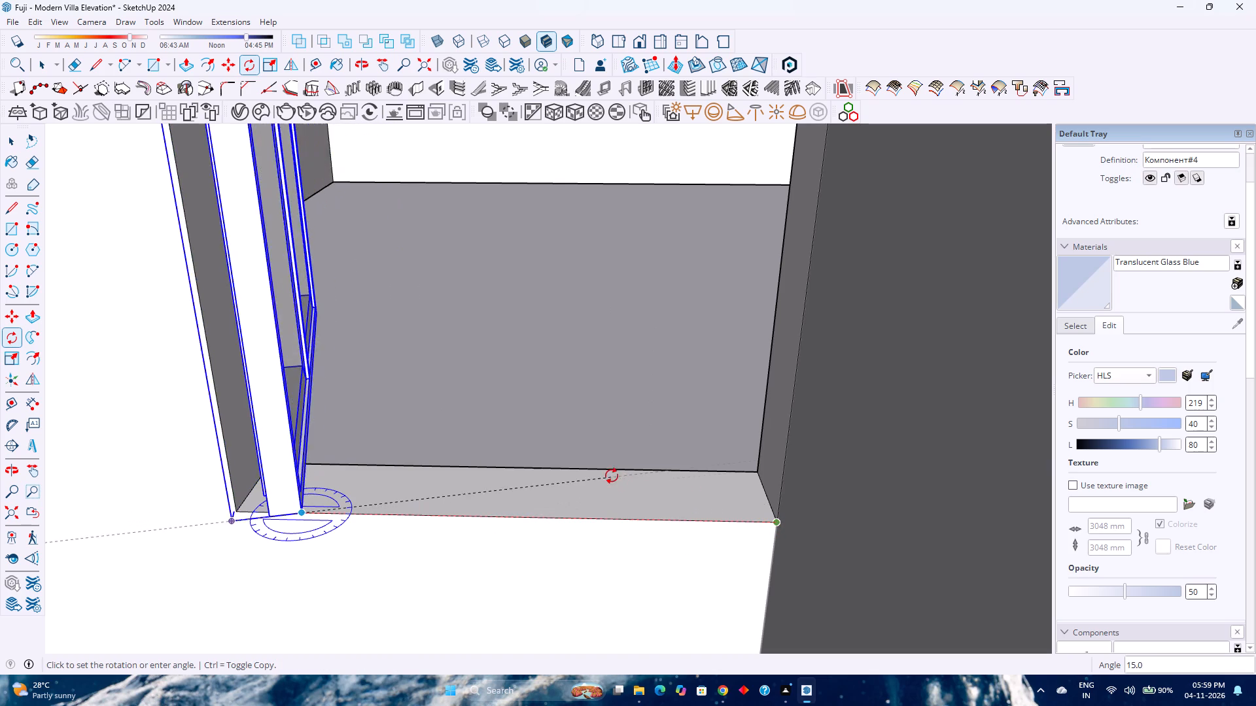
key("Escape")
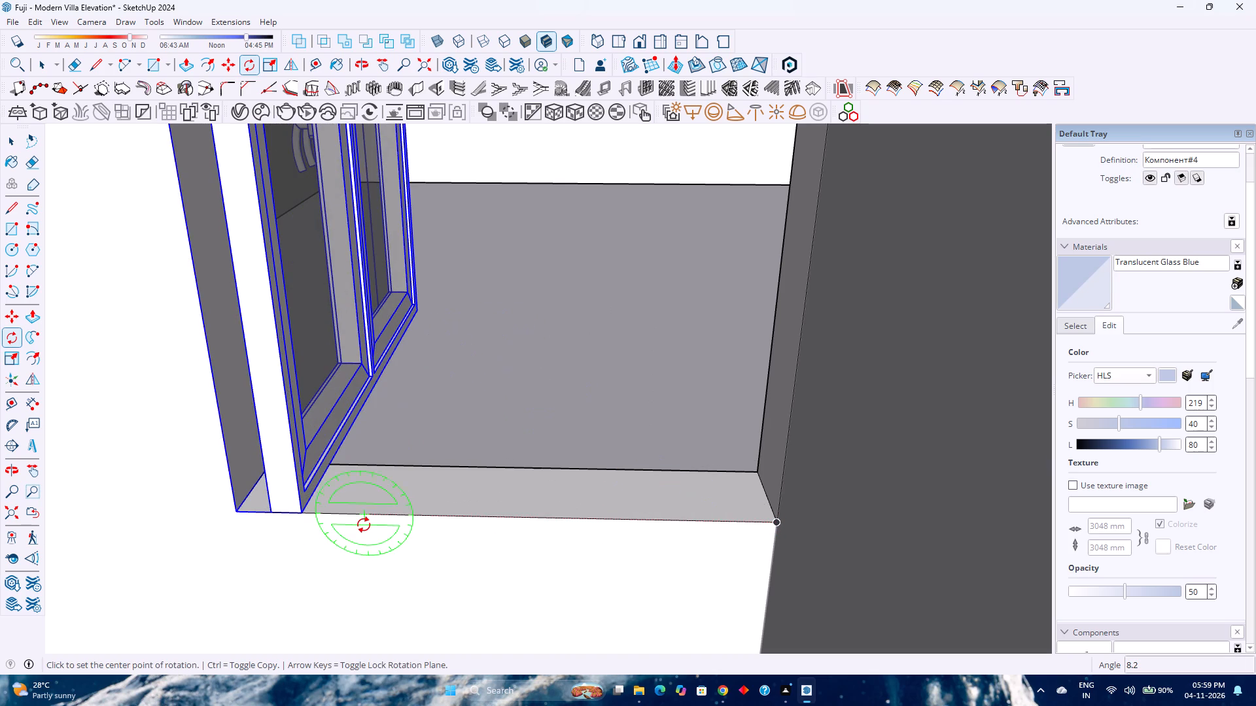
Rotate the window 90° about the vertical axis through its lower front corner, aligning it with the opening's sill.
key("Up")
left_click(304, 509)
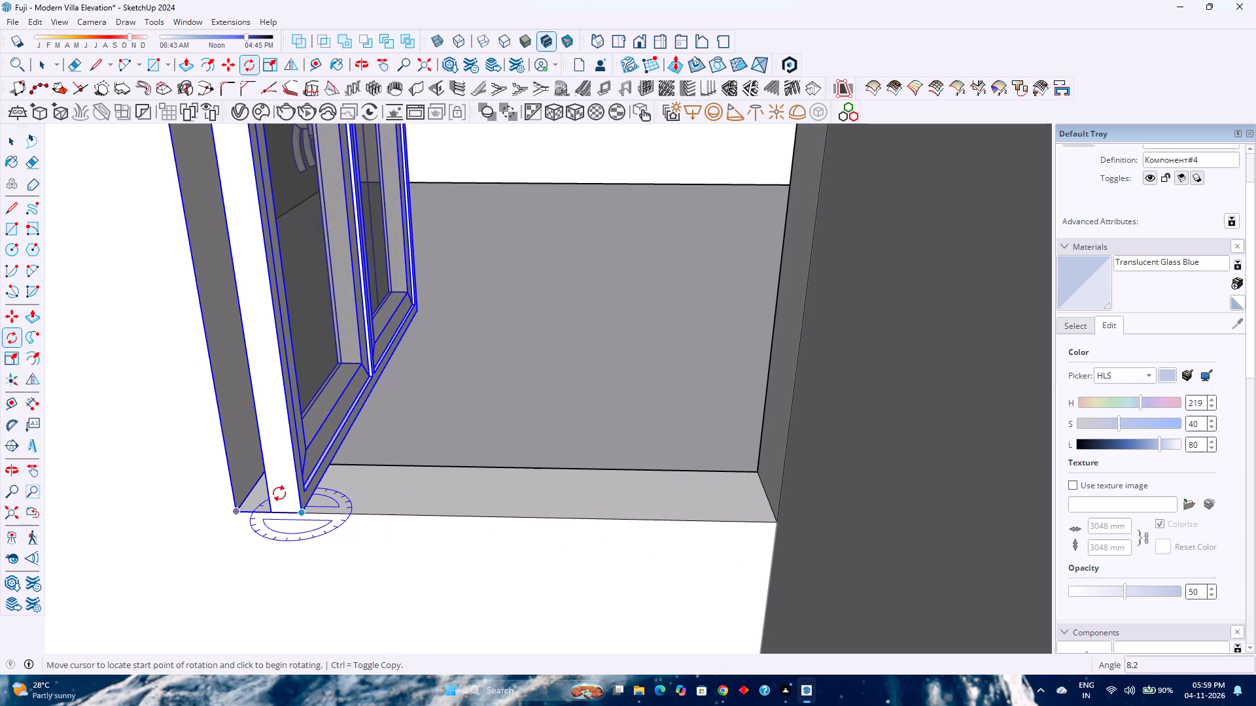
left_click(417, 312)
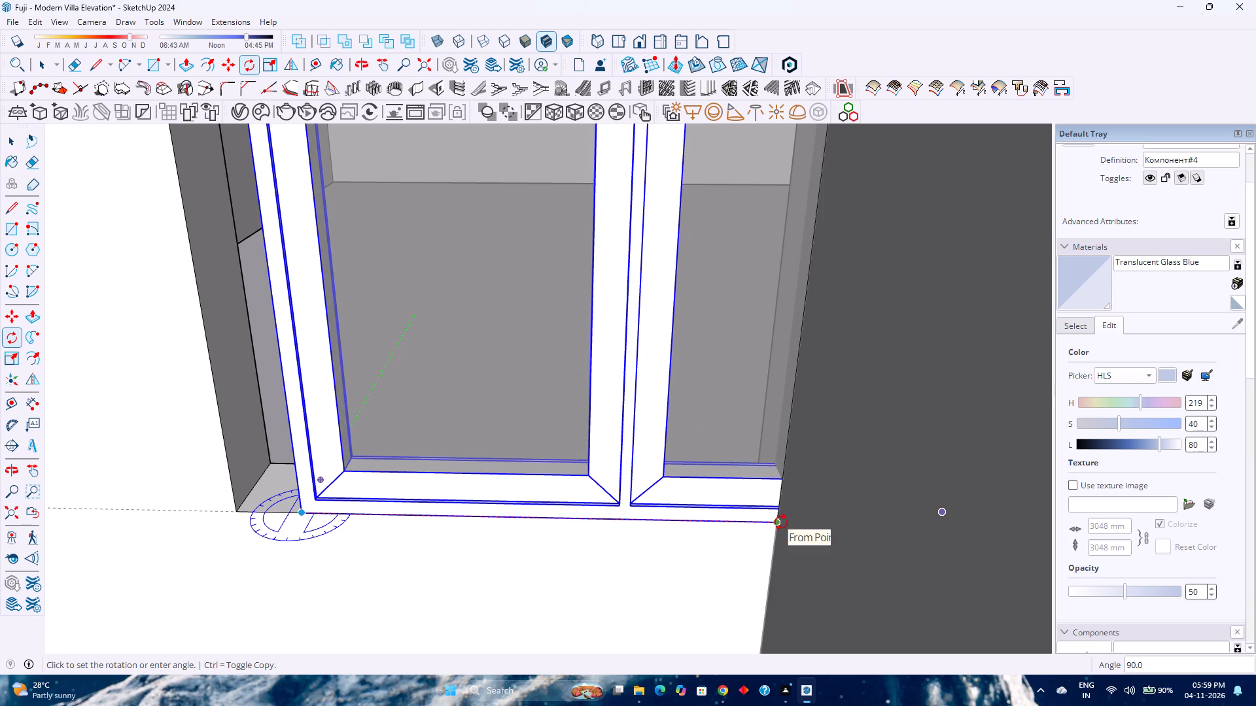
left_click(781, 522)
Move the window about 5 15/16" along the sill to the opening's lower door-side corner.
key("m")
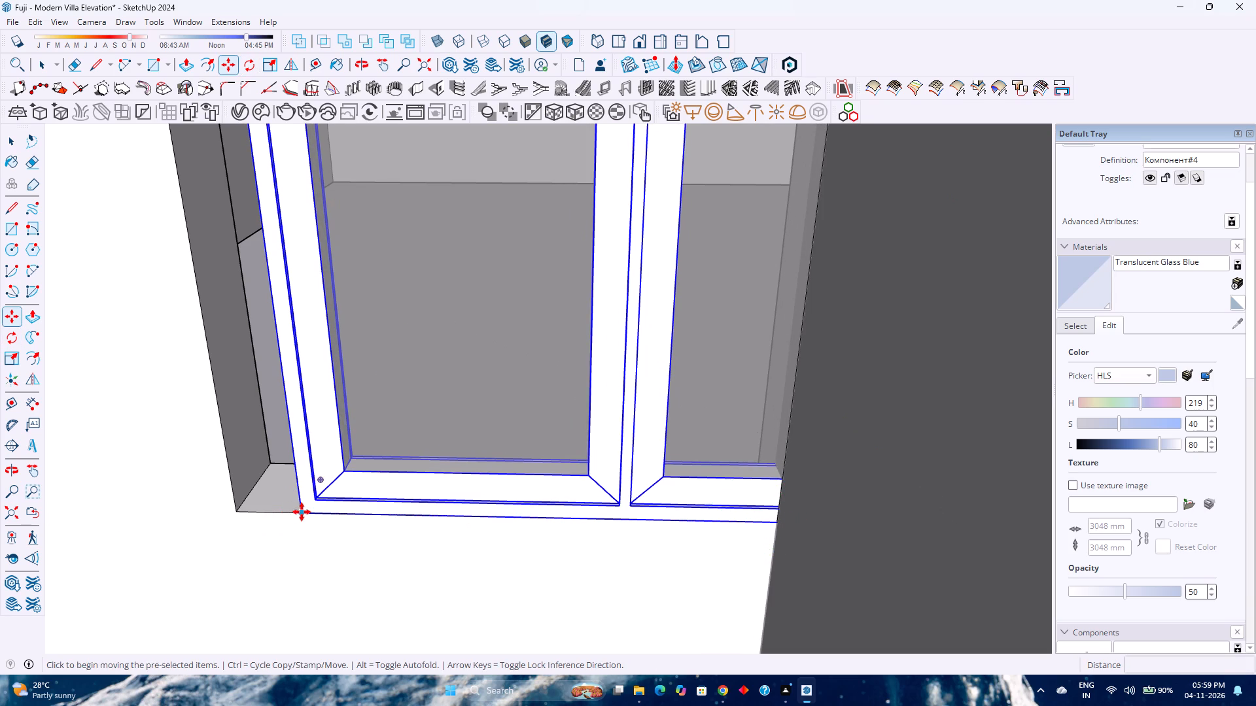
left_click(302, 512)
left_click(239, 507)
Scale the window's width by about 0.84 so that it ends at the opening's far side edge.
scroll(274, 501, "down", 3)
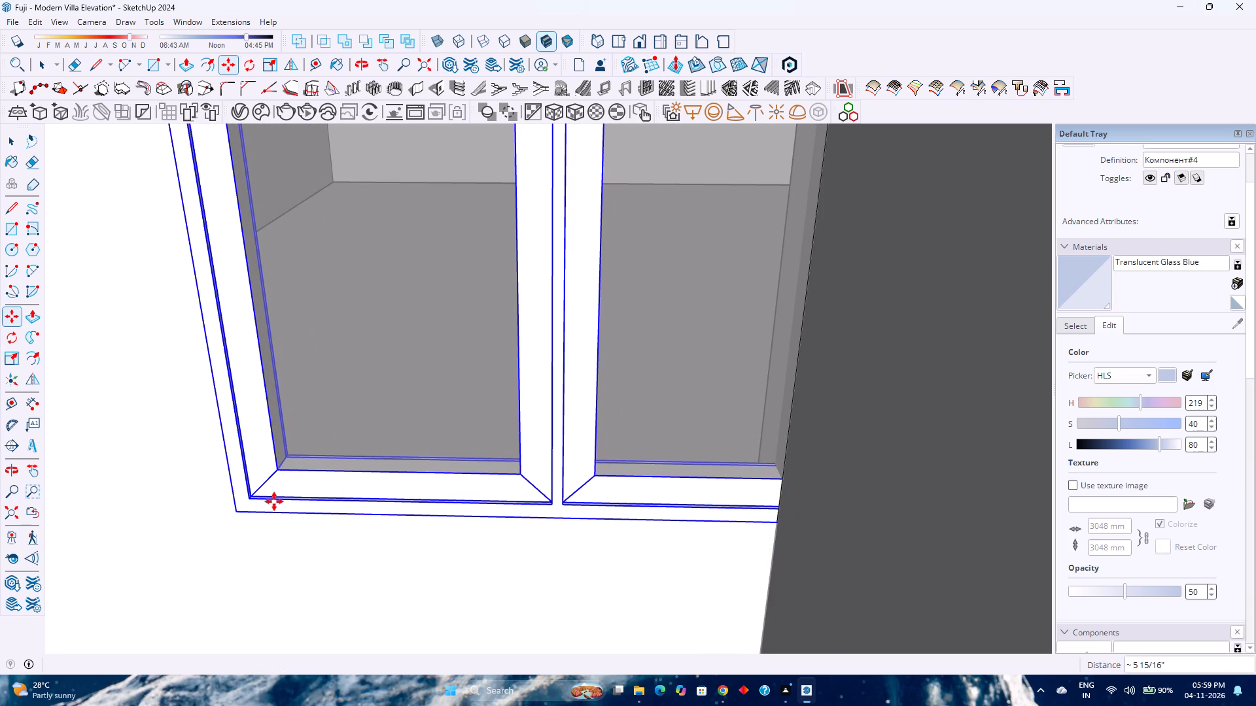
middle_click_drag(274, 501, 332, 498)
middle_click(332, 498)
scroll(337, 492, "down", 4)
left_click(2, 514)
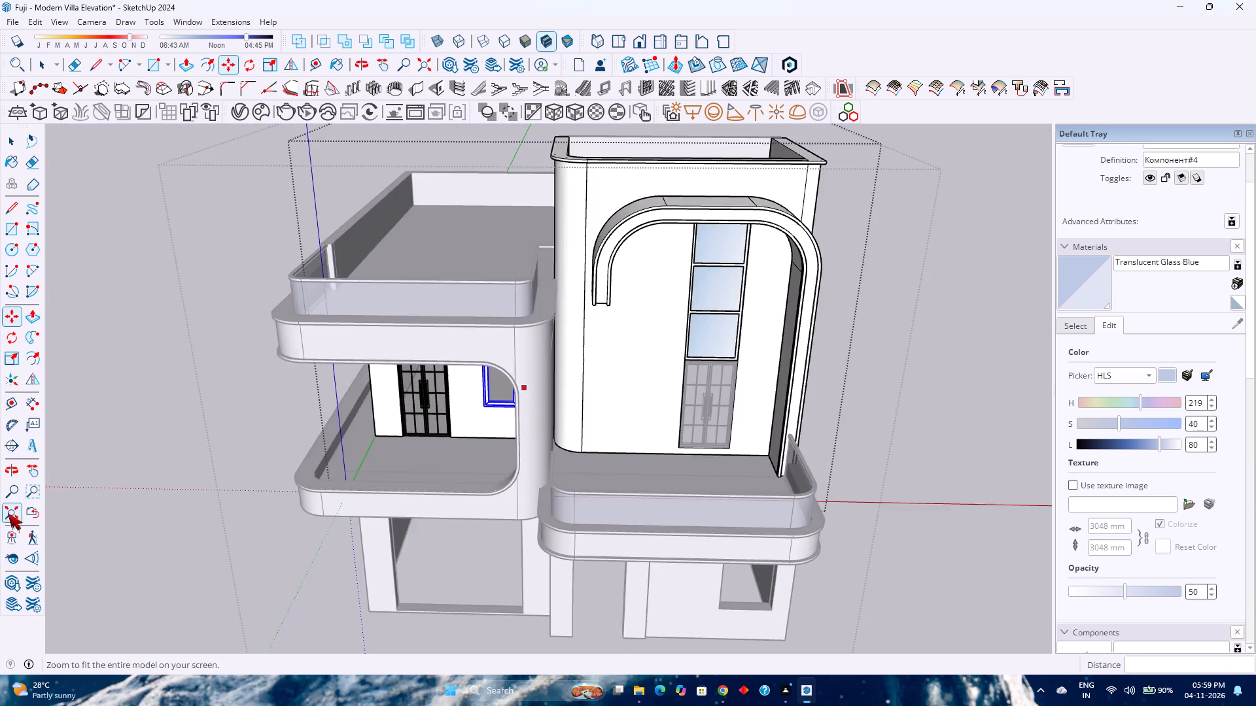
middle_click_drag(71, 503, 212, 482)
scroll(537, 389, "up", 8)
middle_click_drag(554, 382, 554, 352)
middle_click(554, 352)
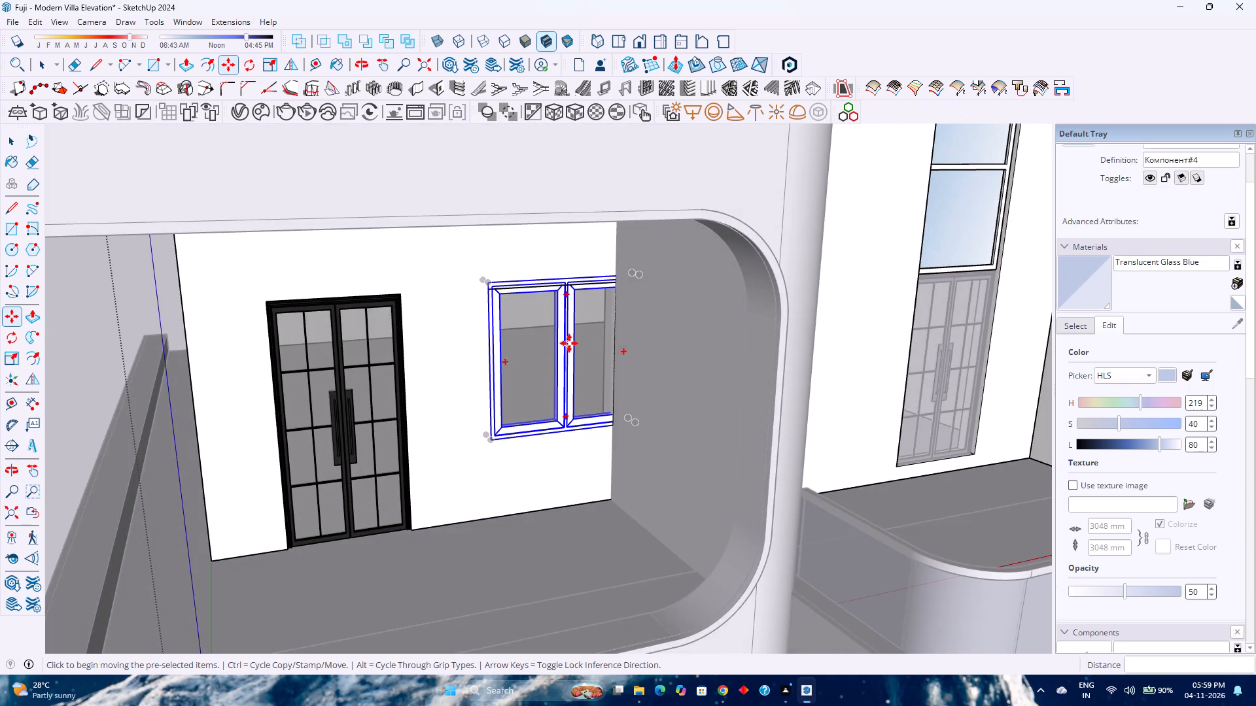
scroll(570, 343, "up", 9)
middle_click_drag(583, 358, 581, 339)
scroll(583, 358, "up", 1)
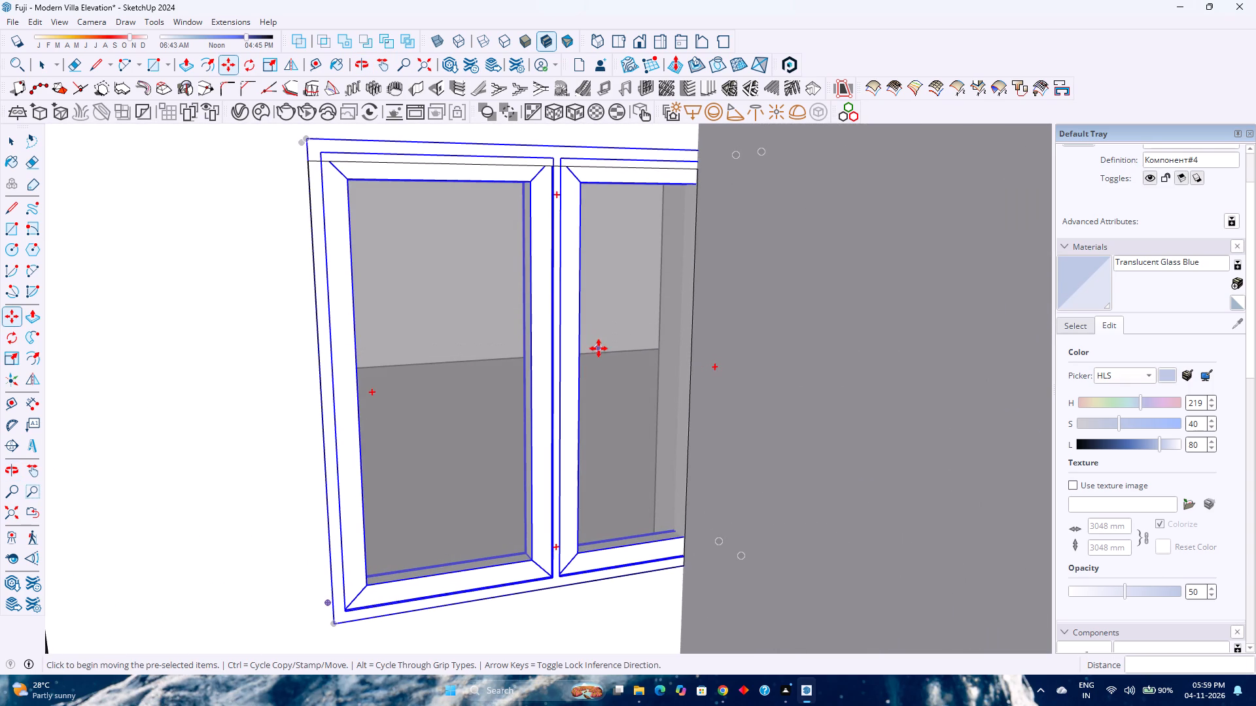
key("s")
key("k")
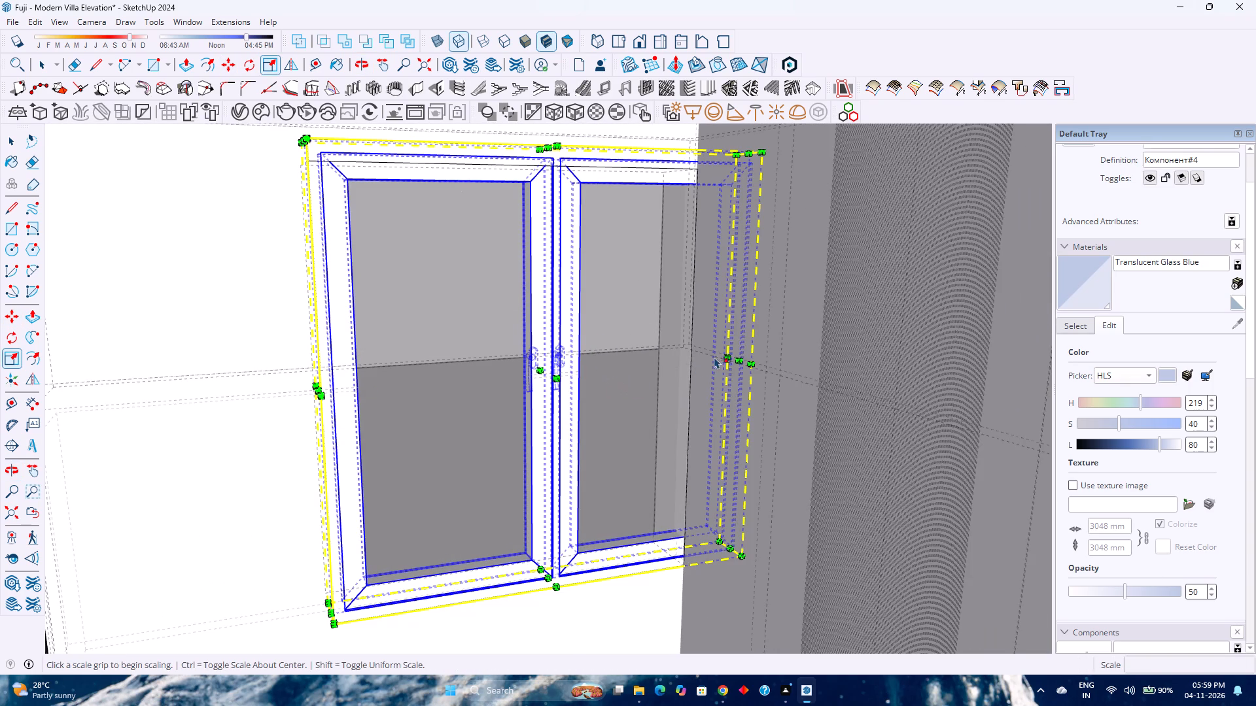
left_click(744, 360)
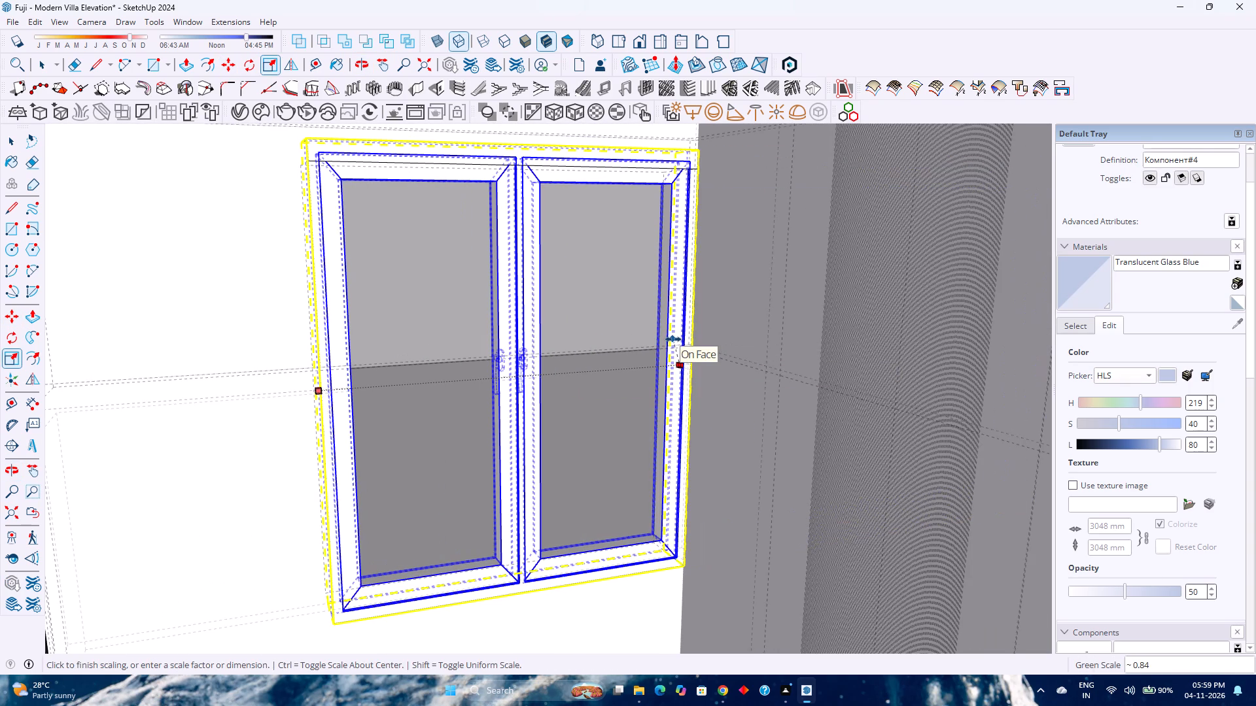
key("k")
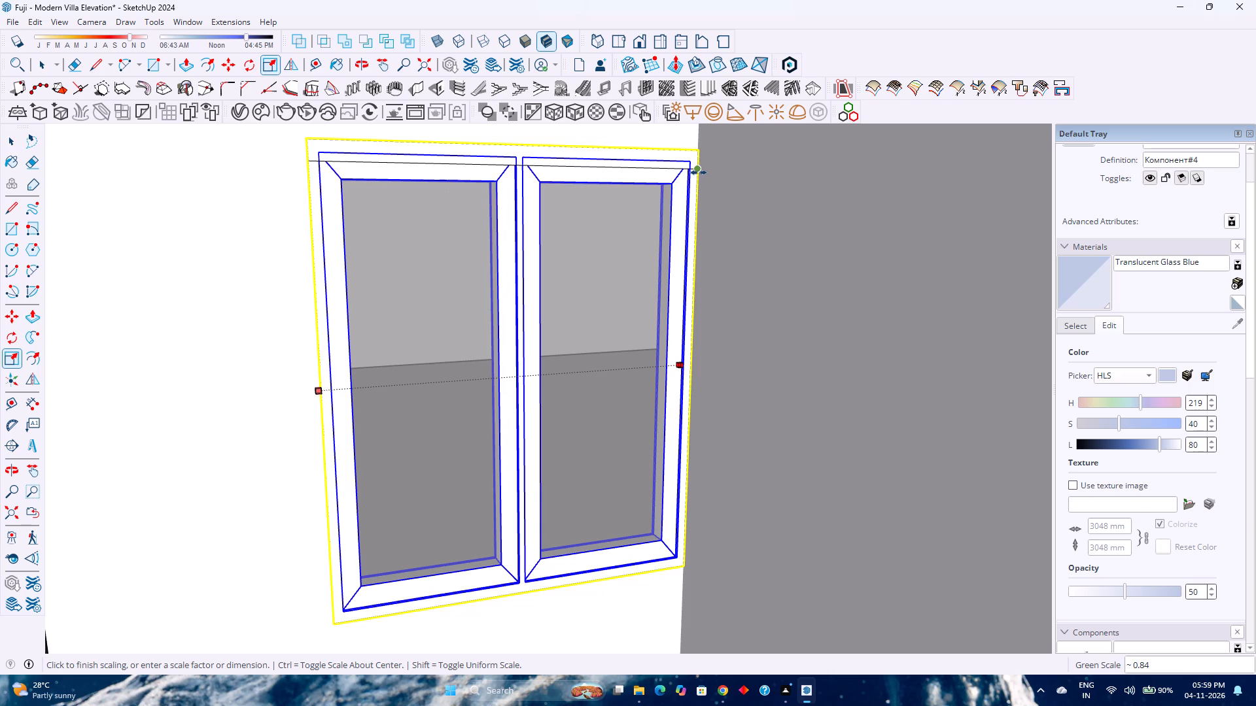
left_click(699, 173)
Scale the window's height by about 0.96 from its top so that it ends at the opening's upper edge.
middle_click_drag(575, 218, 609, 303, "shift")
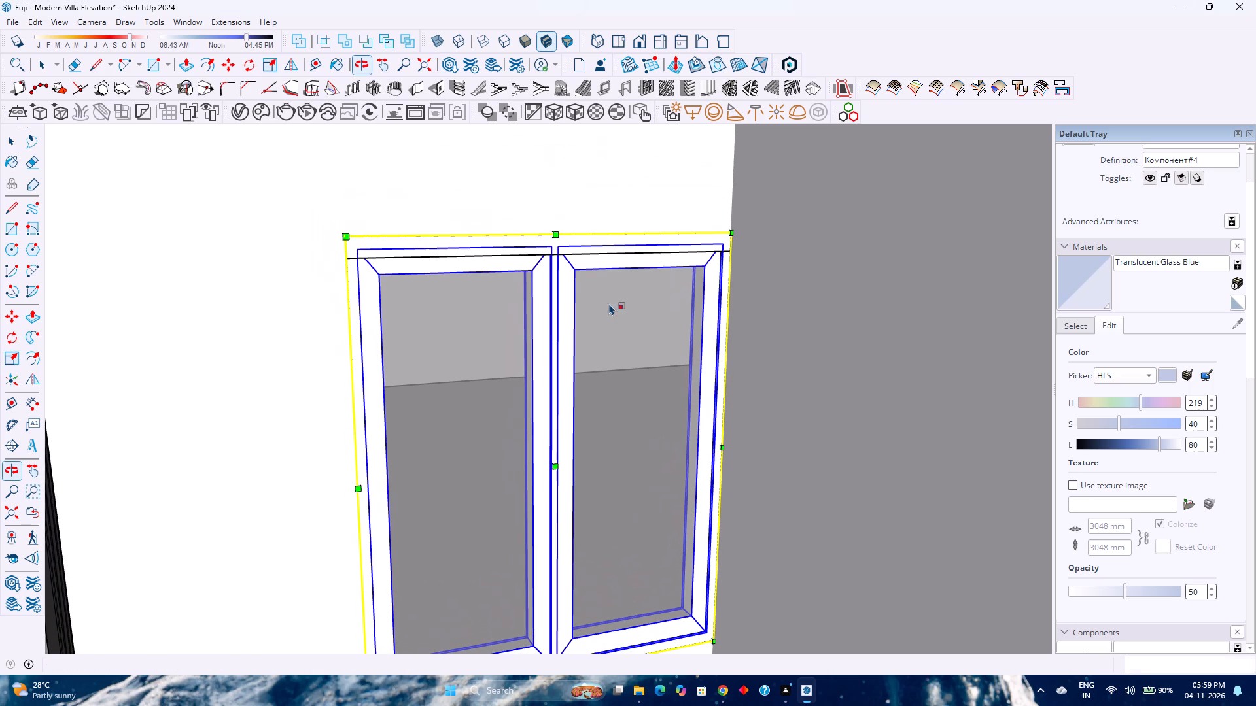
key("k")
scroll(531, 225, "up", 5)
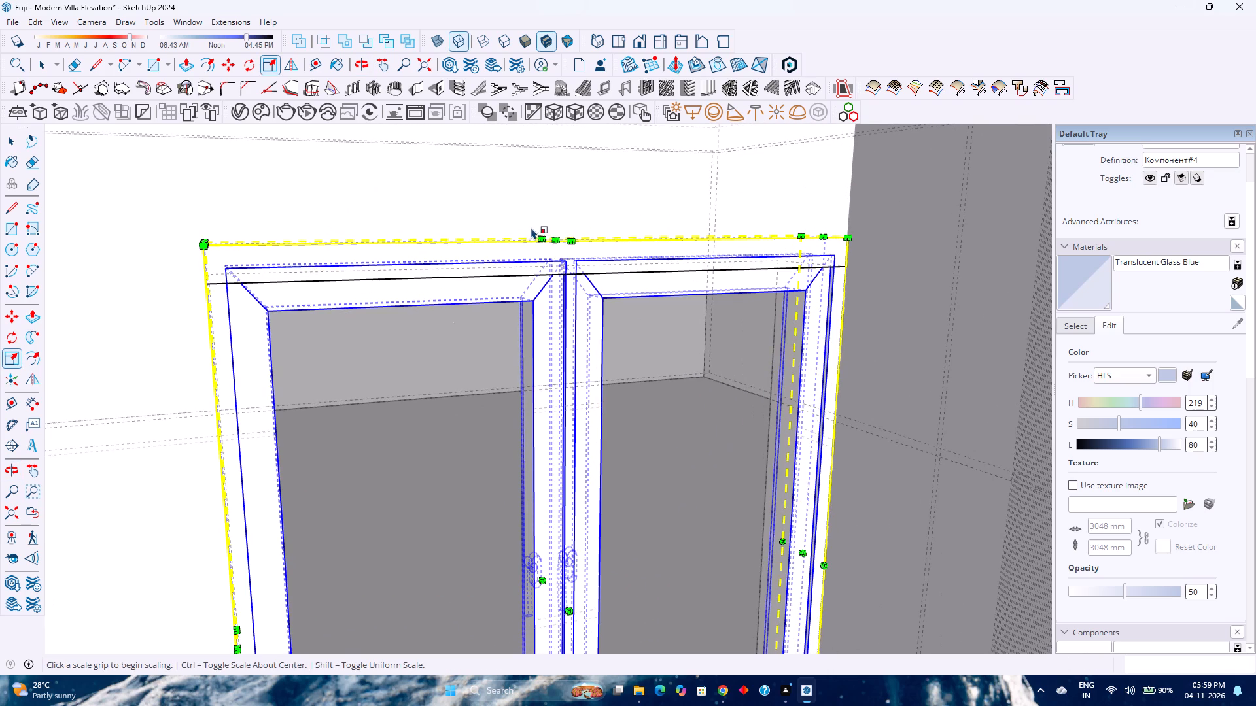
left_click(558, 238)
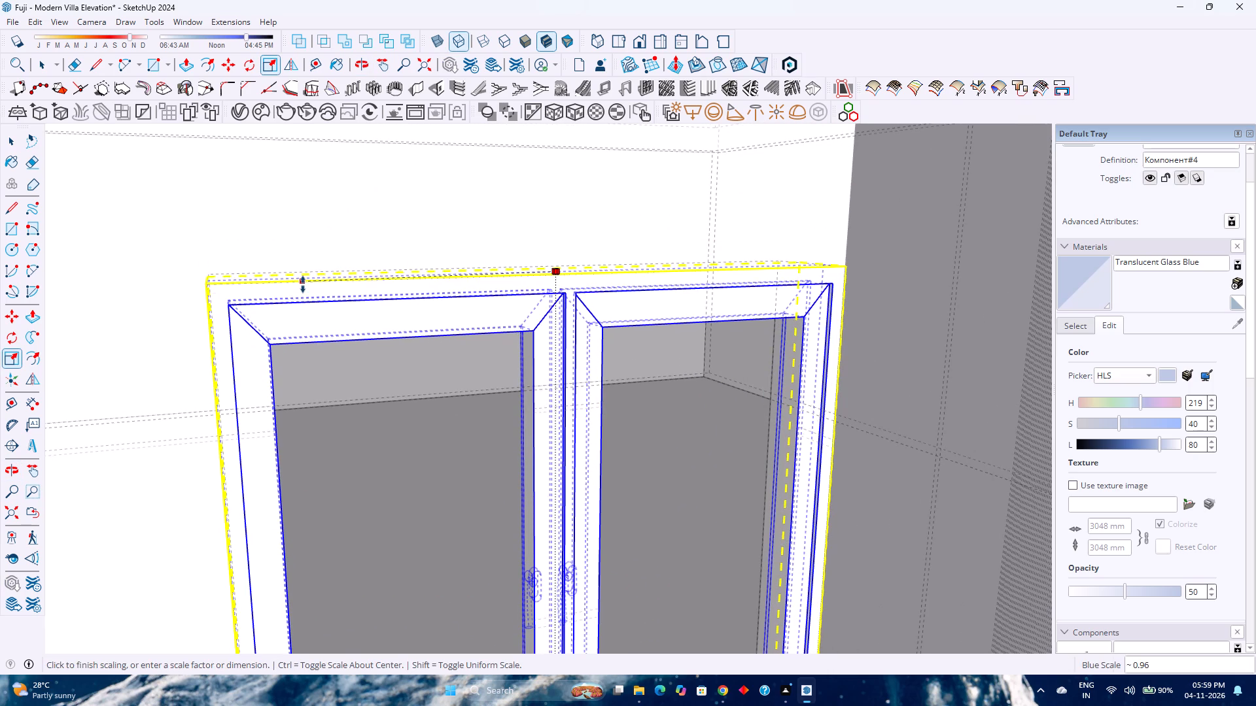
key("k")
left_click(229, 286)
scroll(287, 298, "down", 2)
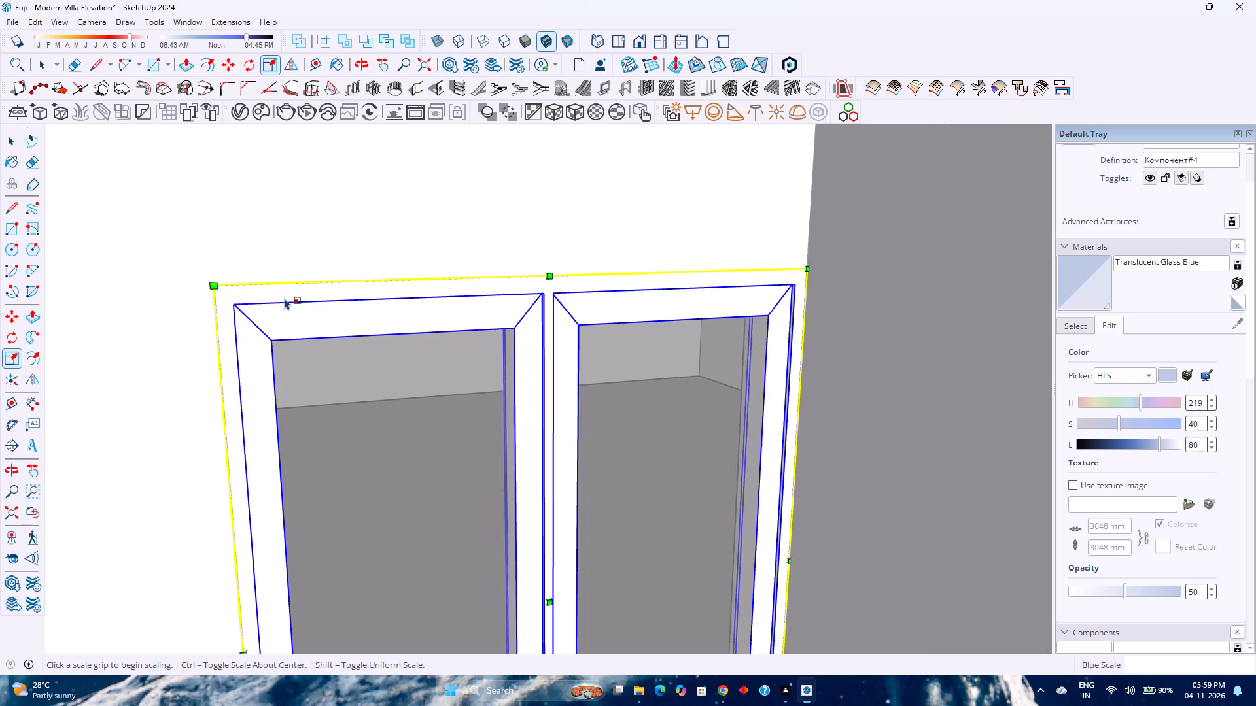
Adjust the window's width at its far side, scaling by about 1.00 so that its frame meets the adjoining side wall.
scroll(285, 298, "down", 8)
middle_click_drag(390, 367, 366, 334)
middle_click(366, 334)
scroll(374, 331, "down", 4)
middle_click_drag(452, 407, 395, 385)
middle_click(395, 385)
scroll(398, 382, "down", 2)
middle_click_drag(392, 387, 506, 400)
middle_click(506, 400)
scroll(475, 397, "up", 12)
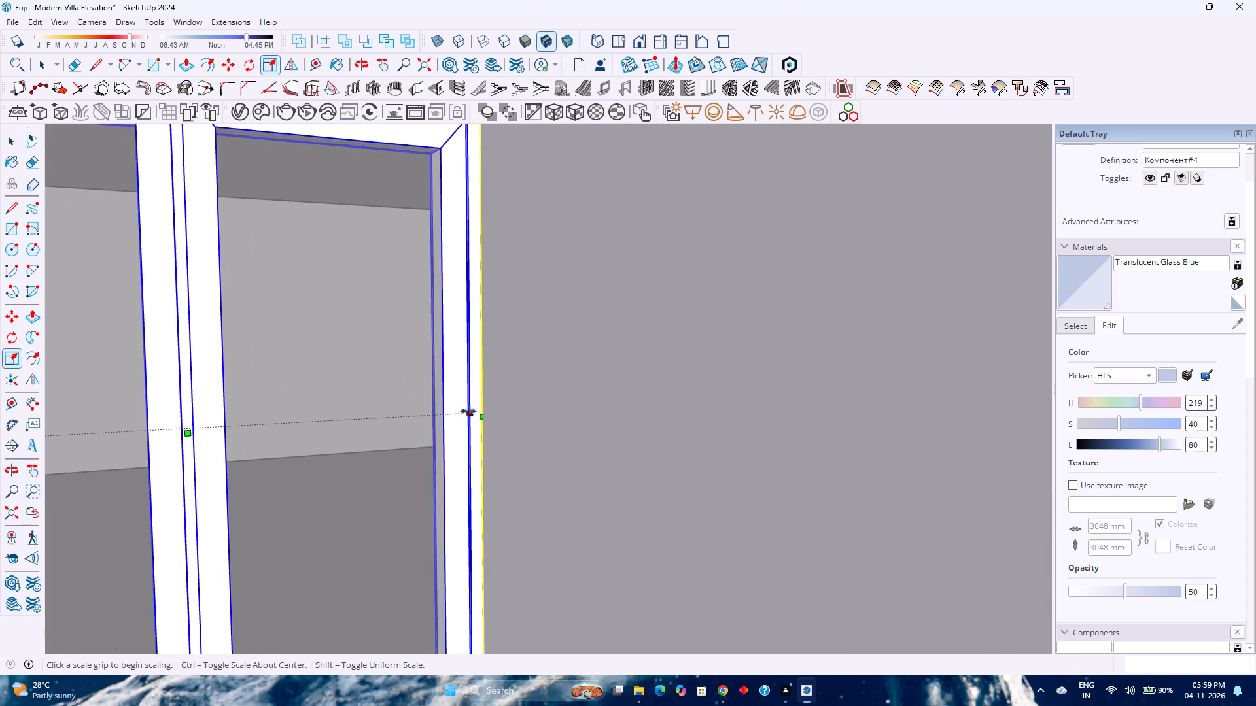
scroll(468, 411, "up", 4)
left_click(472, 413)
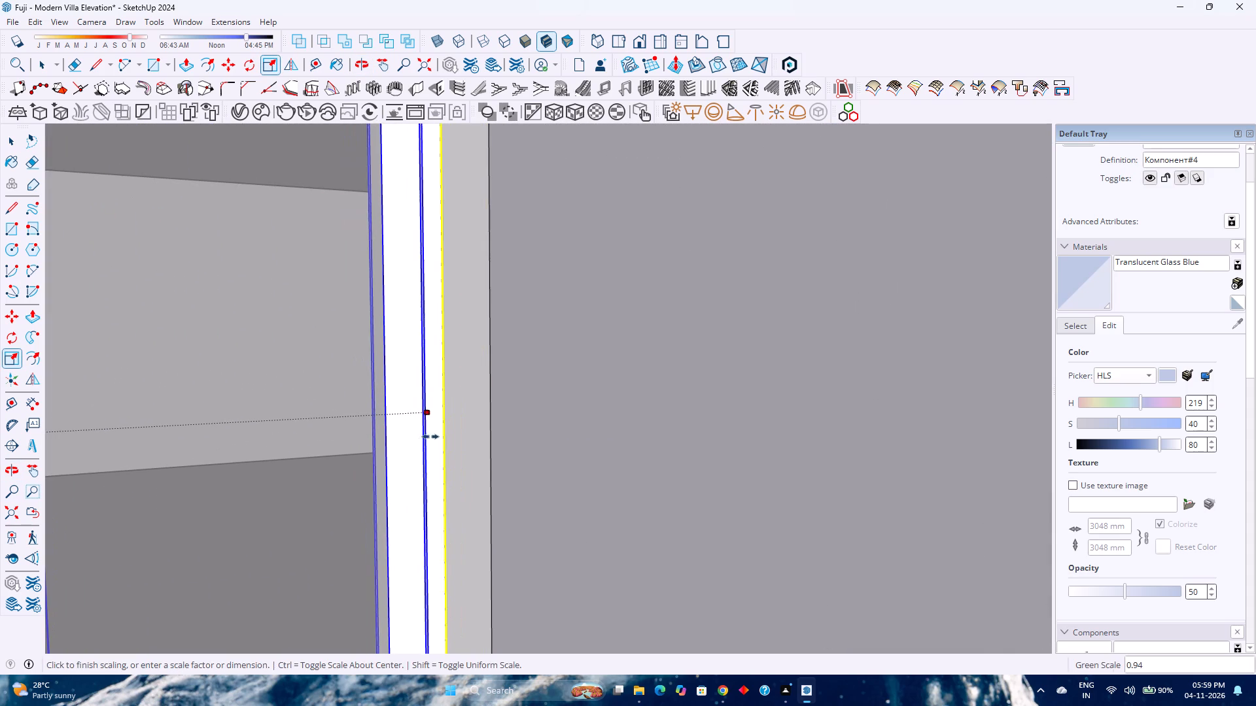
middle_click_drag(430, 437, 330, 452)
middle_click(330, 452)
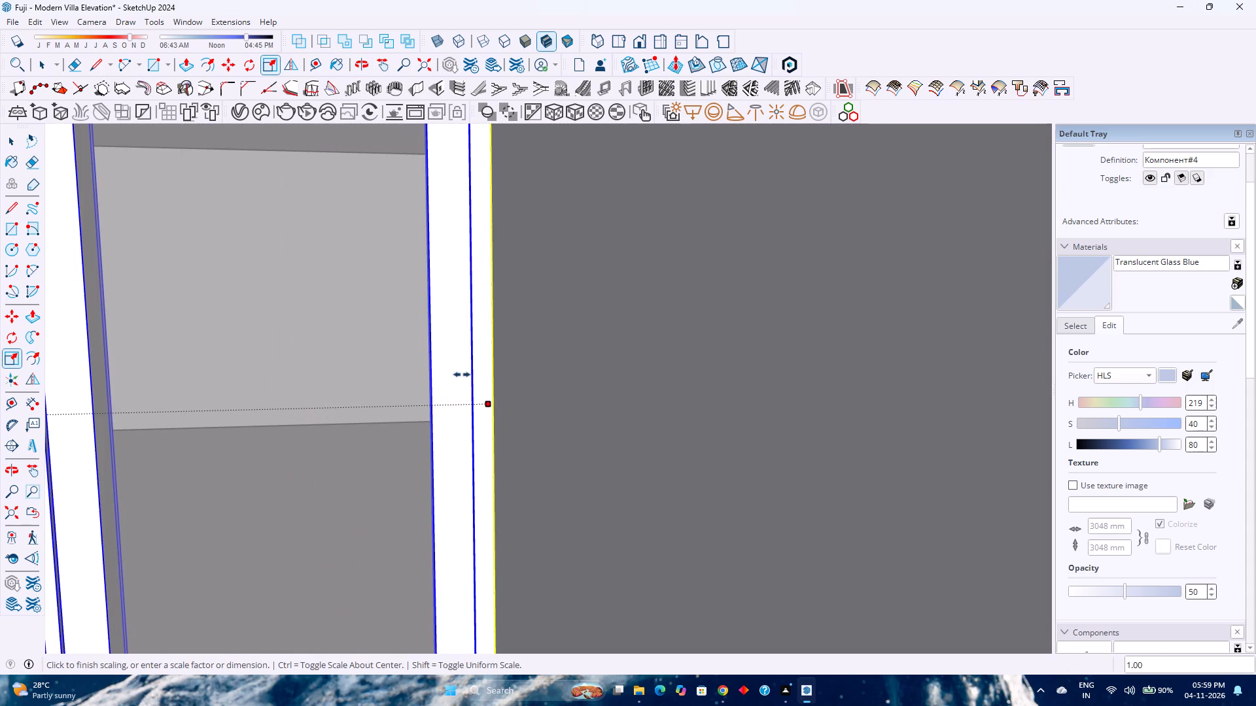
left_click(462, 374)
scroll(471, 372, "down", 15)
key("space")
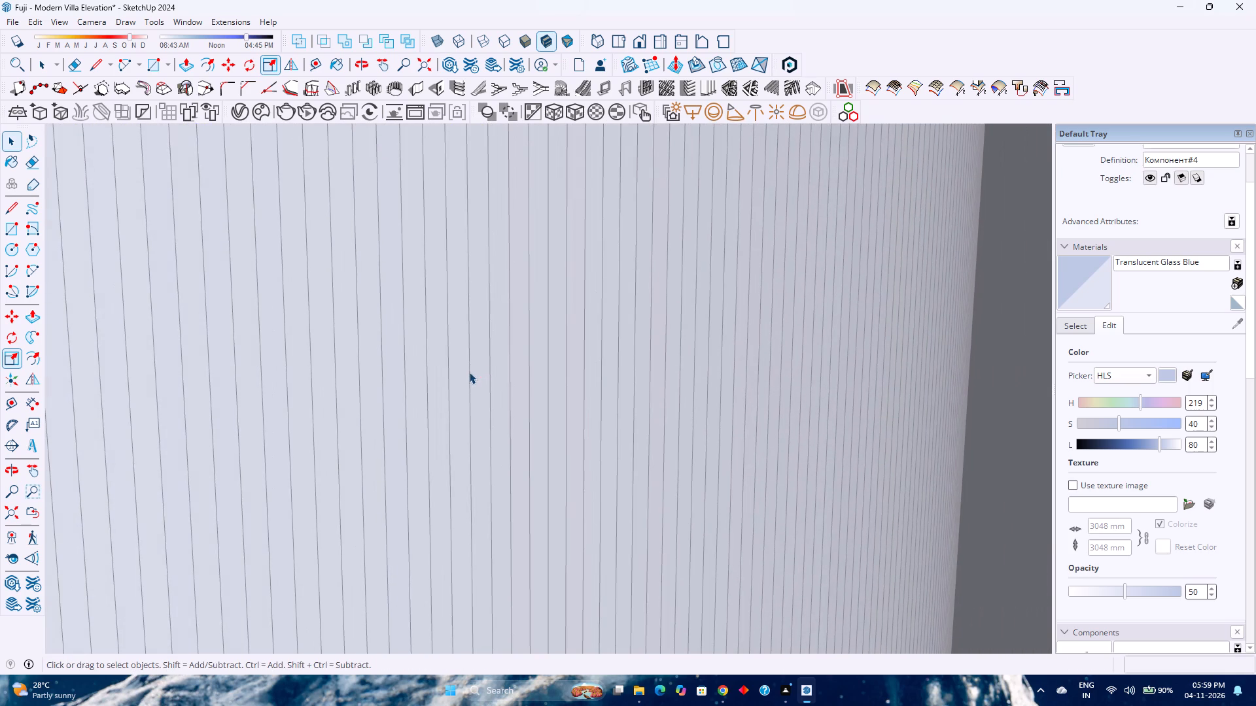
key("Escape")
Paint the balcony's double-leaf window with Metal Seamed from the Metal material collection.
left_click(14, 504)
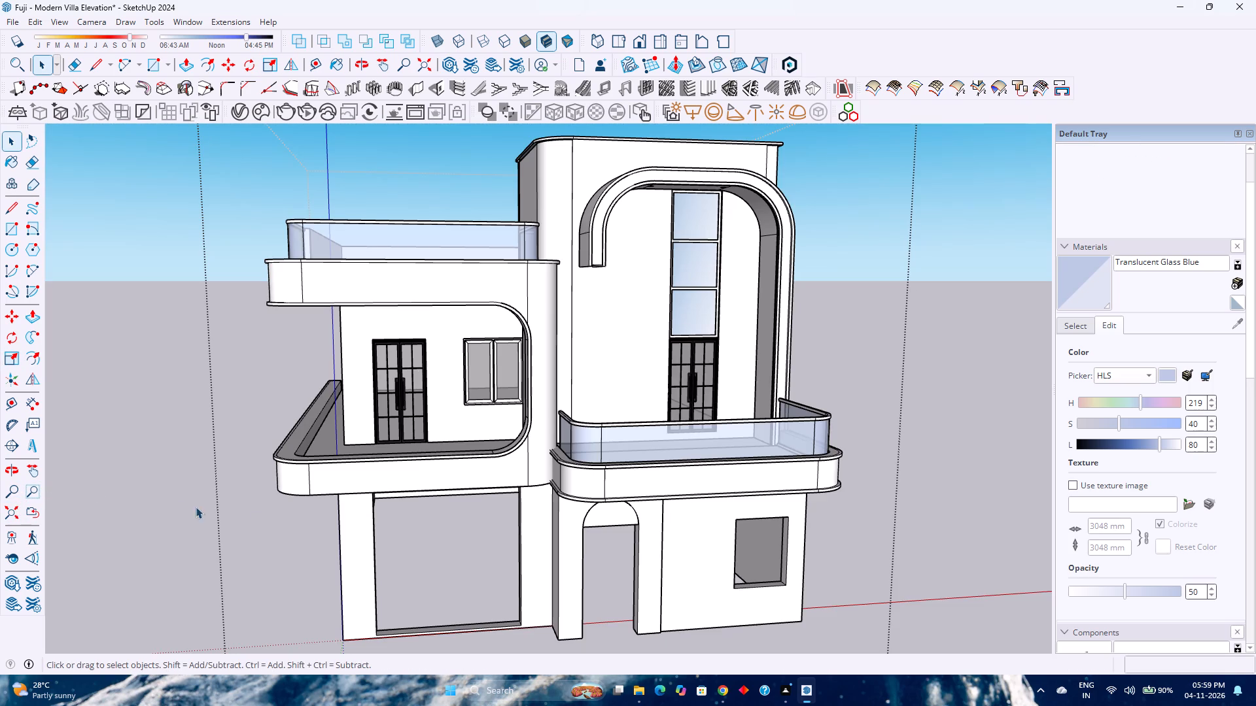
middle_click_drag(277, 514, 530, 488)
middle_click(530, 488)
scroll(670, 427, "up", 3)
key("space")
scroll(759, 334, "up", 5)
middle_click_drag(815, 348, 803, 354)
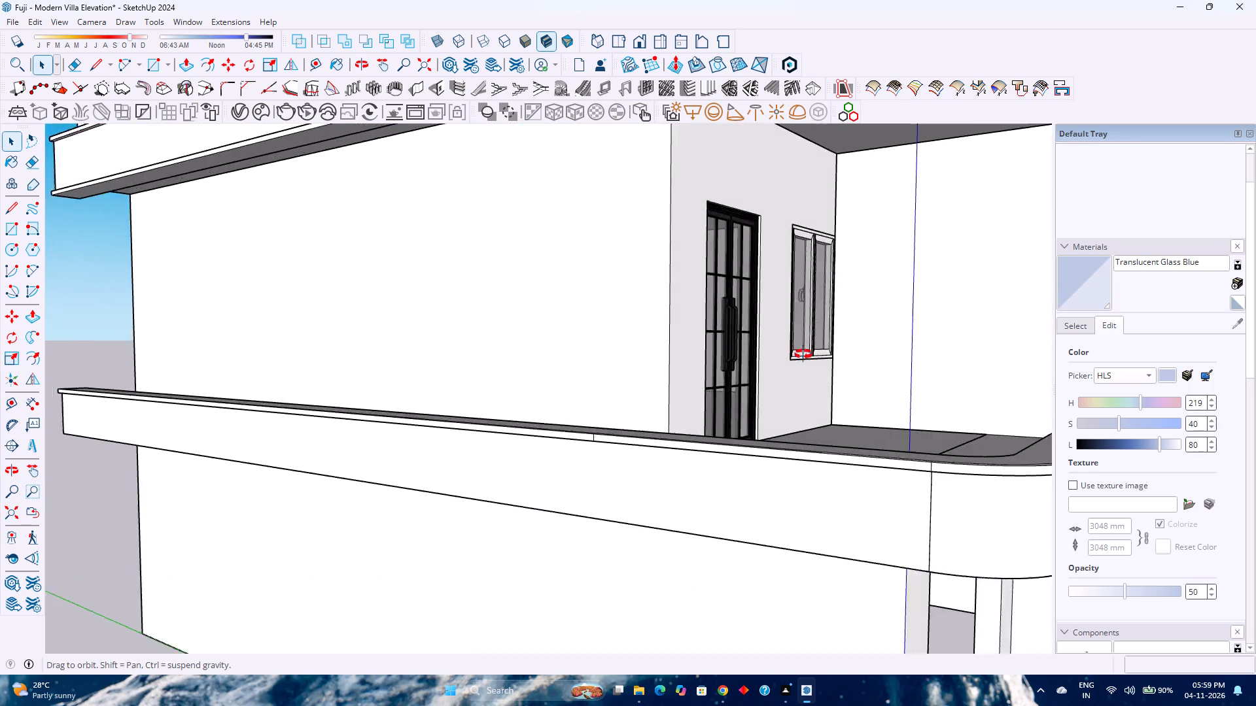
middle_click_drag(803, 354, 701, 413)
middle_click(701, 413)
scroll(793, 346, "up", 7)
triple_click(814, 373)
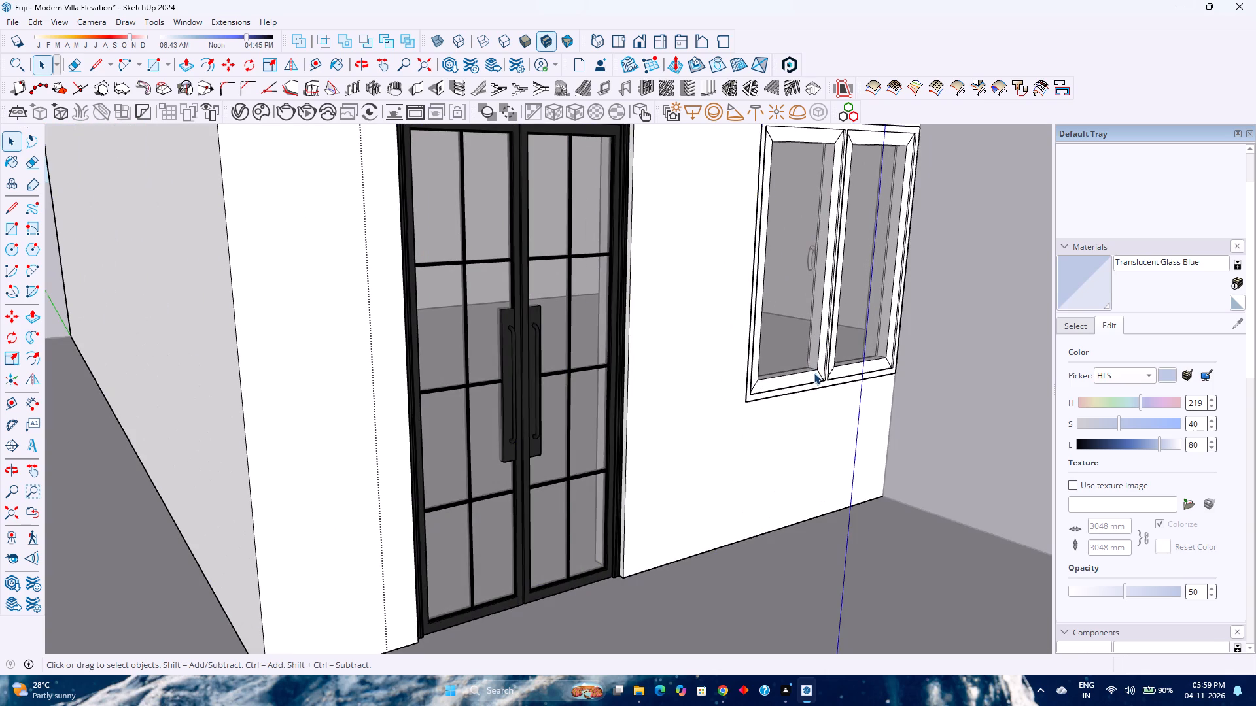
left_click(1088, 330)
left_click(1131, 345)
left_click(1103, 156)
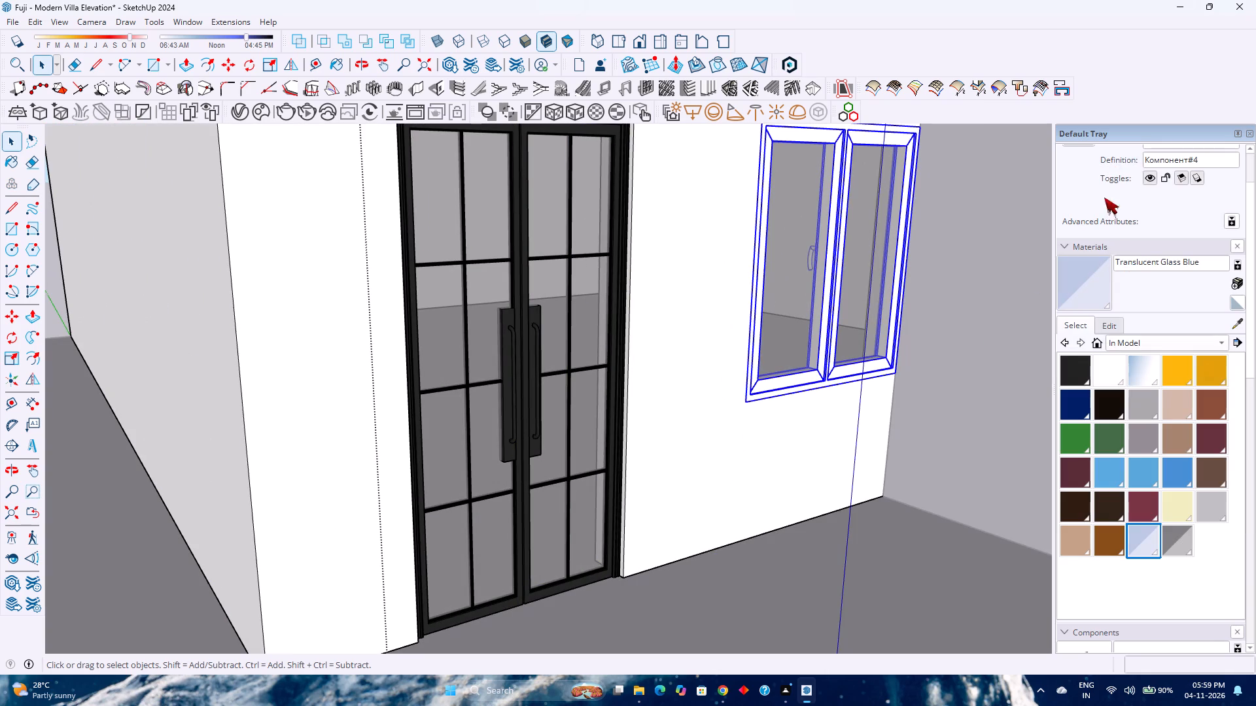
left_click(1083, 363)
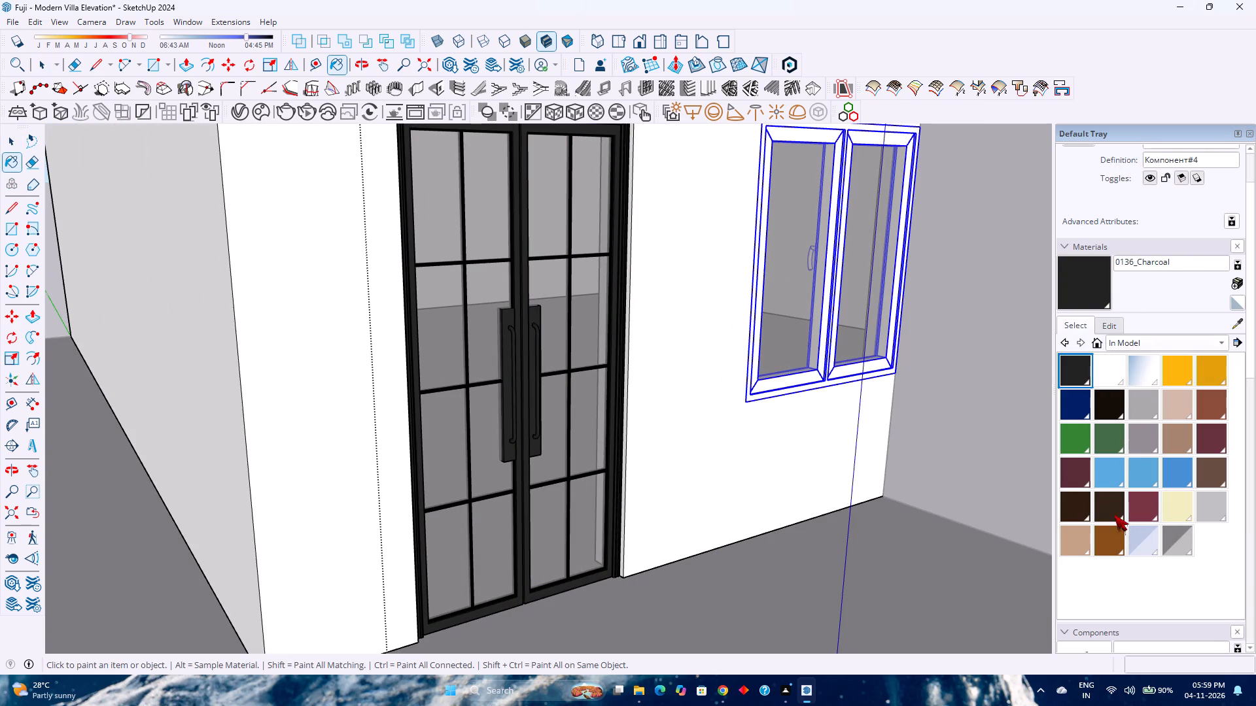
left_click(1114, 516)
left_click(1077, 510)
left_click(1162, 345)
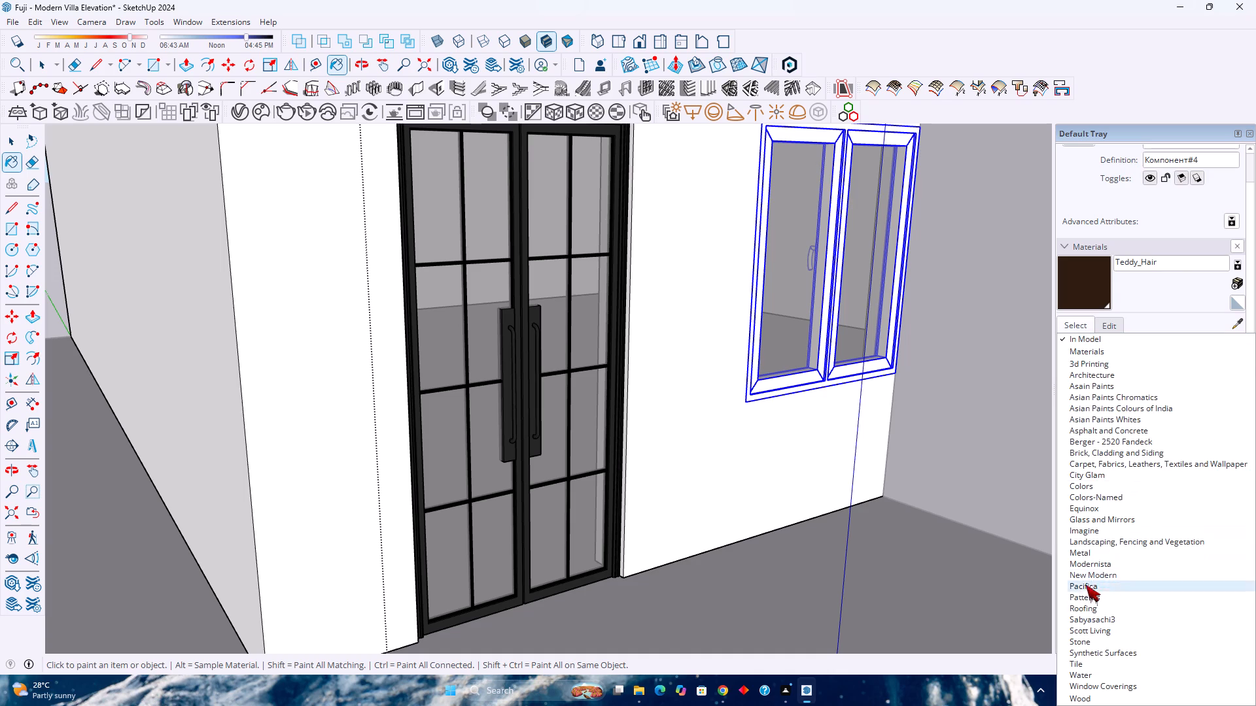
left_click(1100, 548)
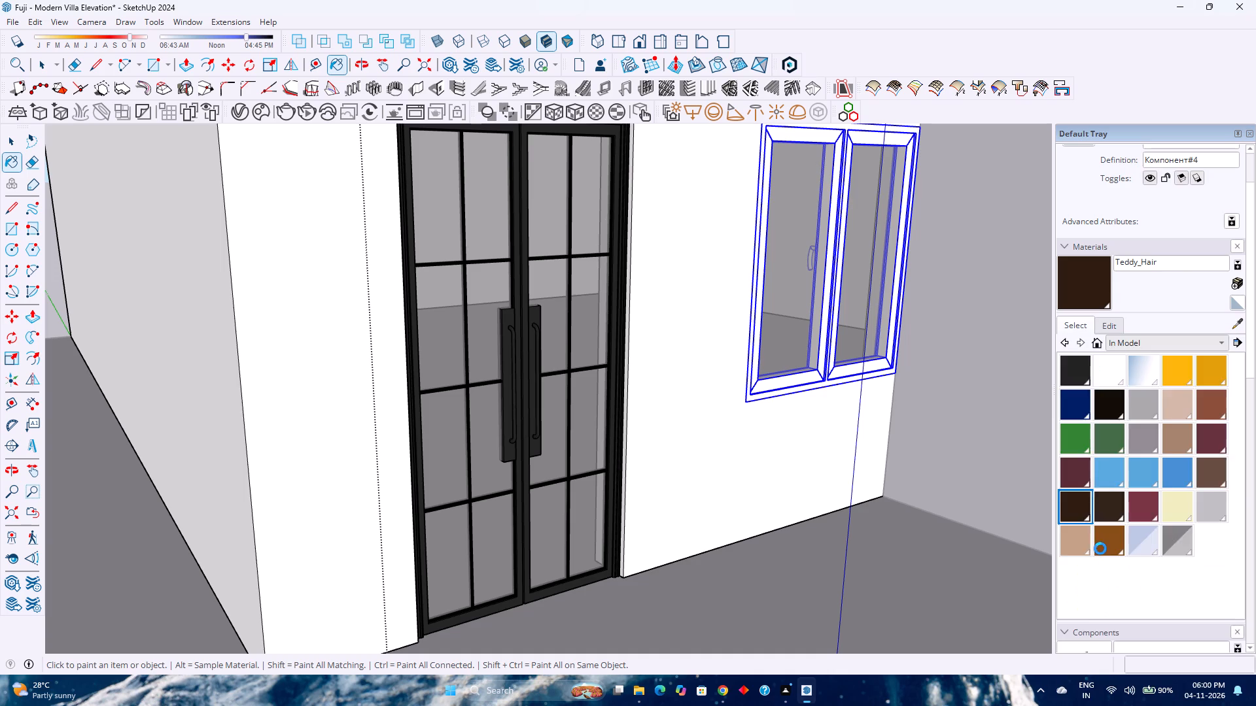
left_click(1118, 412)
left_click(790, 382)
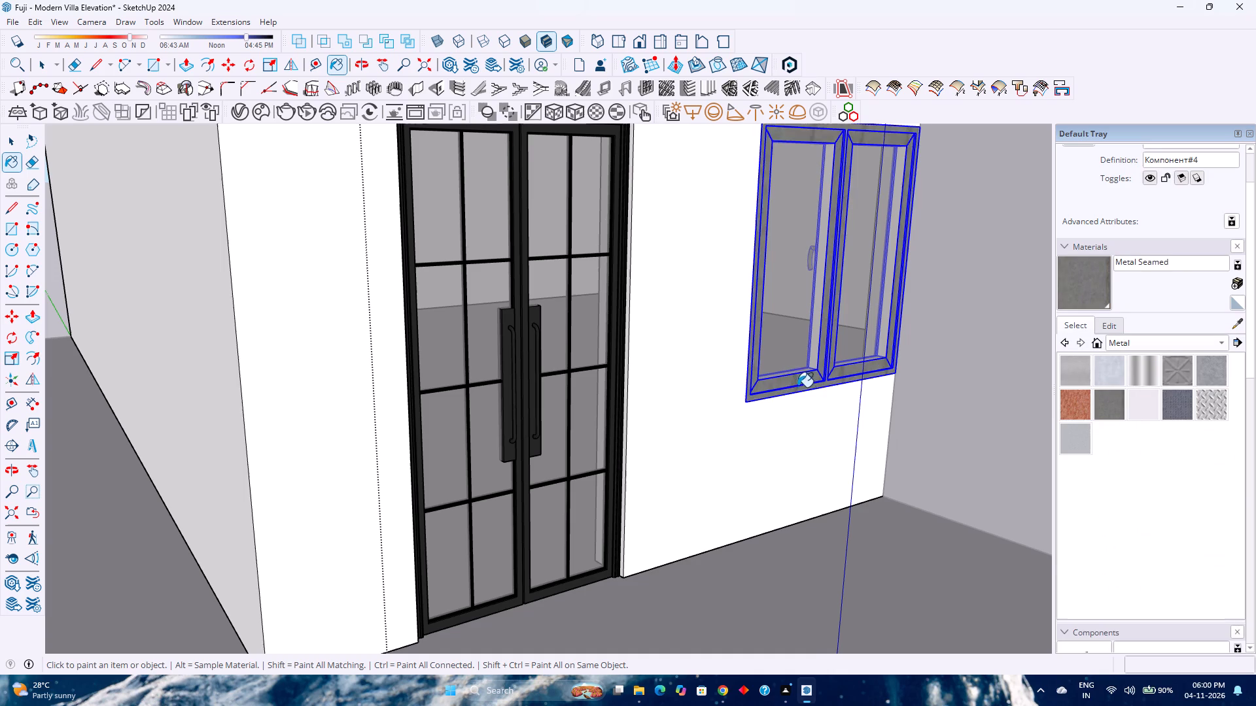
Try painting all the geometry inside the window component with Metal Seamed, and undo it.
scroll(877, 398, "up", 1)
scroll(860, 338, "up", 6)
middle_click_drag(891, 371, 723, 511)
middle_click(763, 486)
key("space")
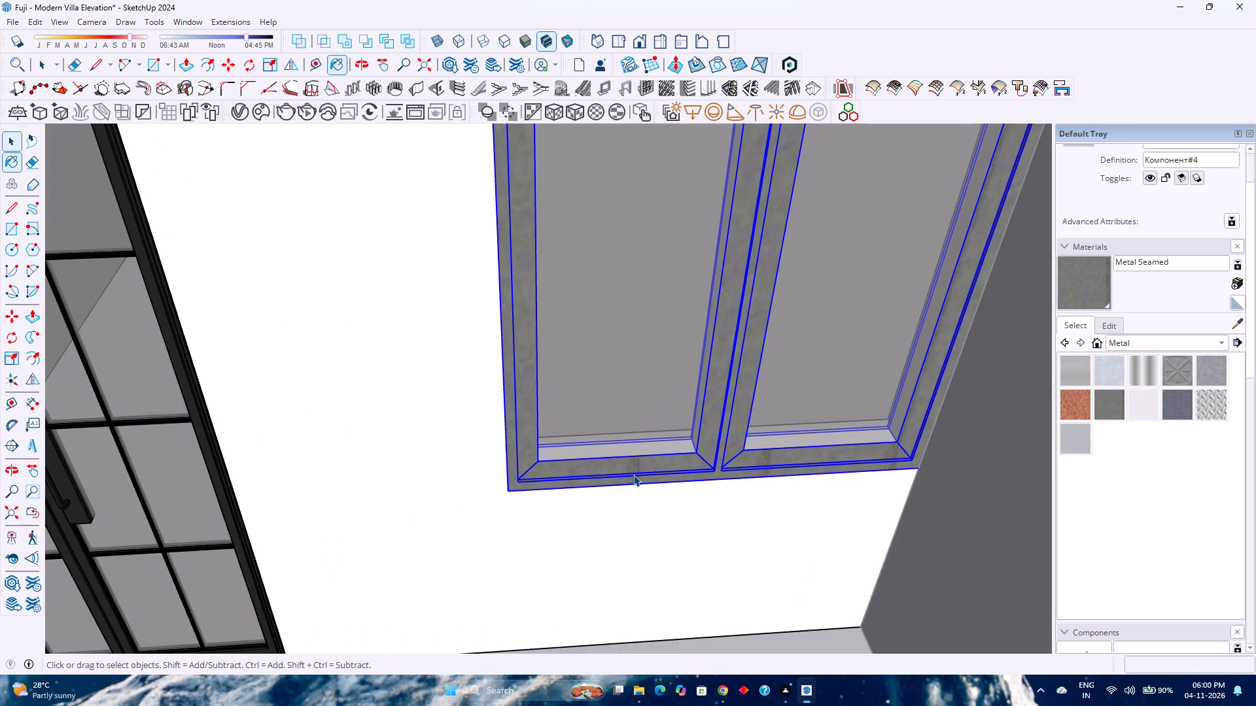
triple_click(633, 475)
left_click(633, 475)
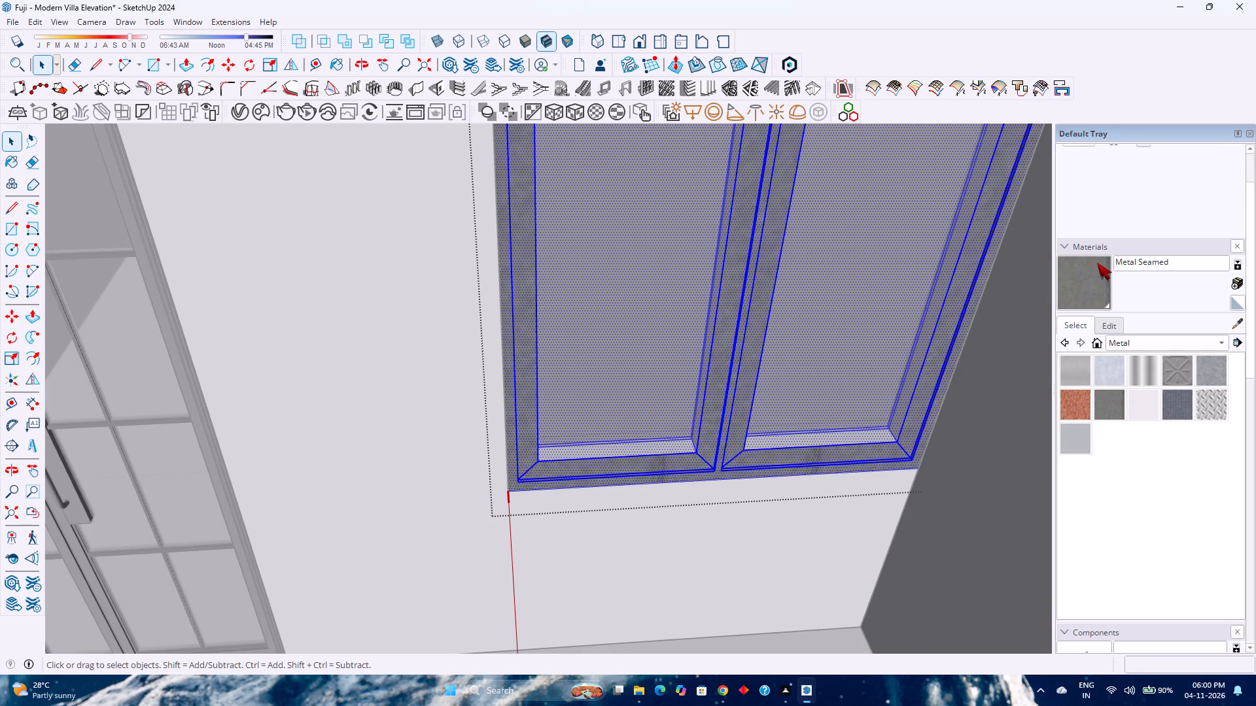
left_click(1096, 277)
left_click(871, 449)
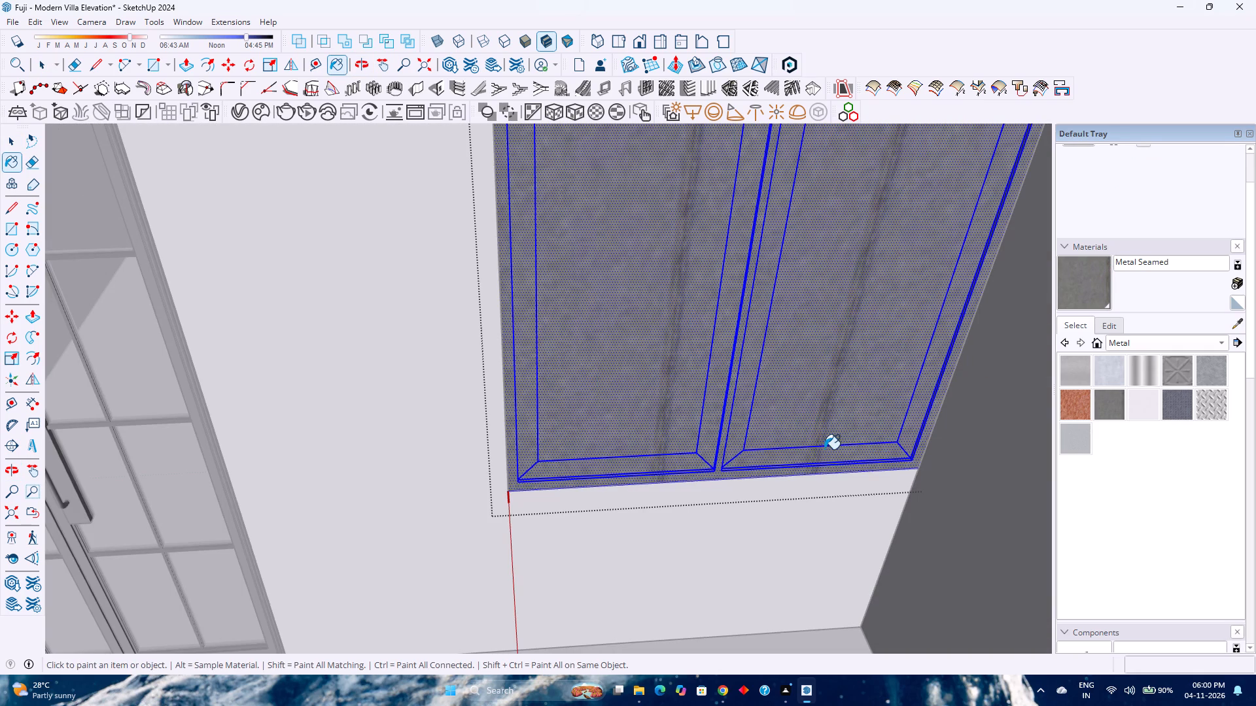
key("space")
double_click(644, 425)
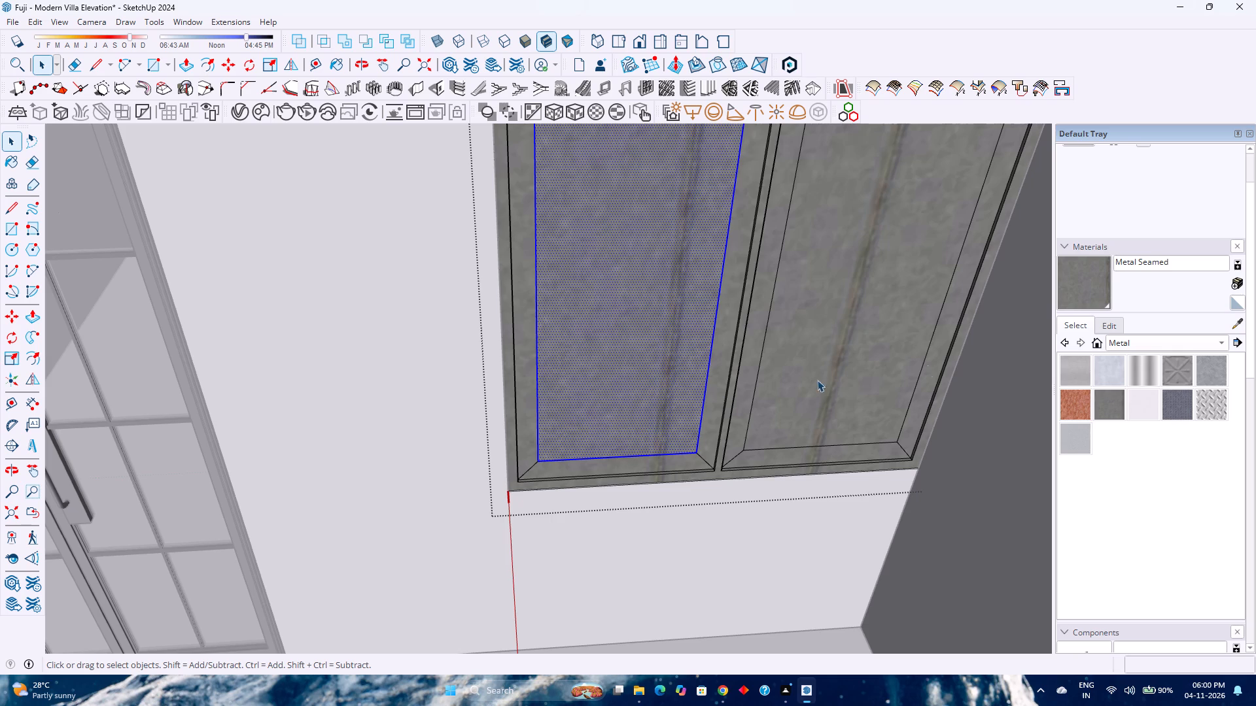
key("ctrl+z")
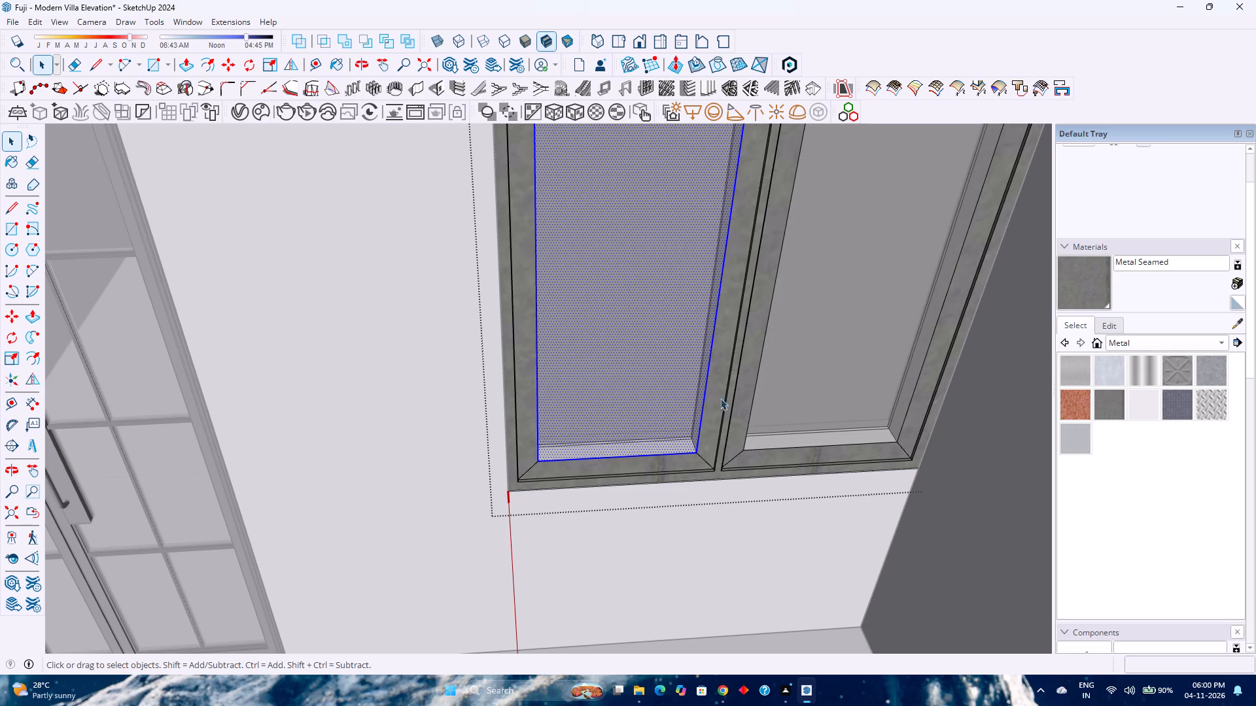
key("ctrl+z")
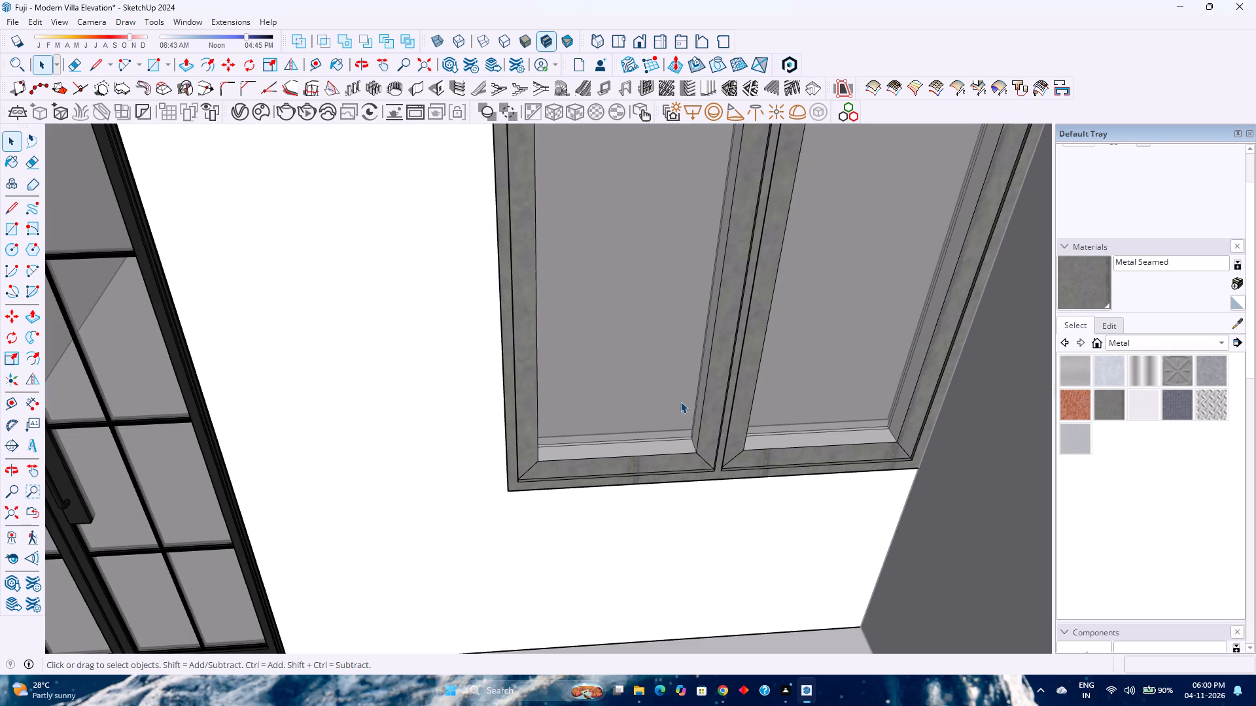
Group the two glass panes inside the window component.
double_click(671, 405)
double_click(671, 405)
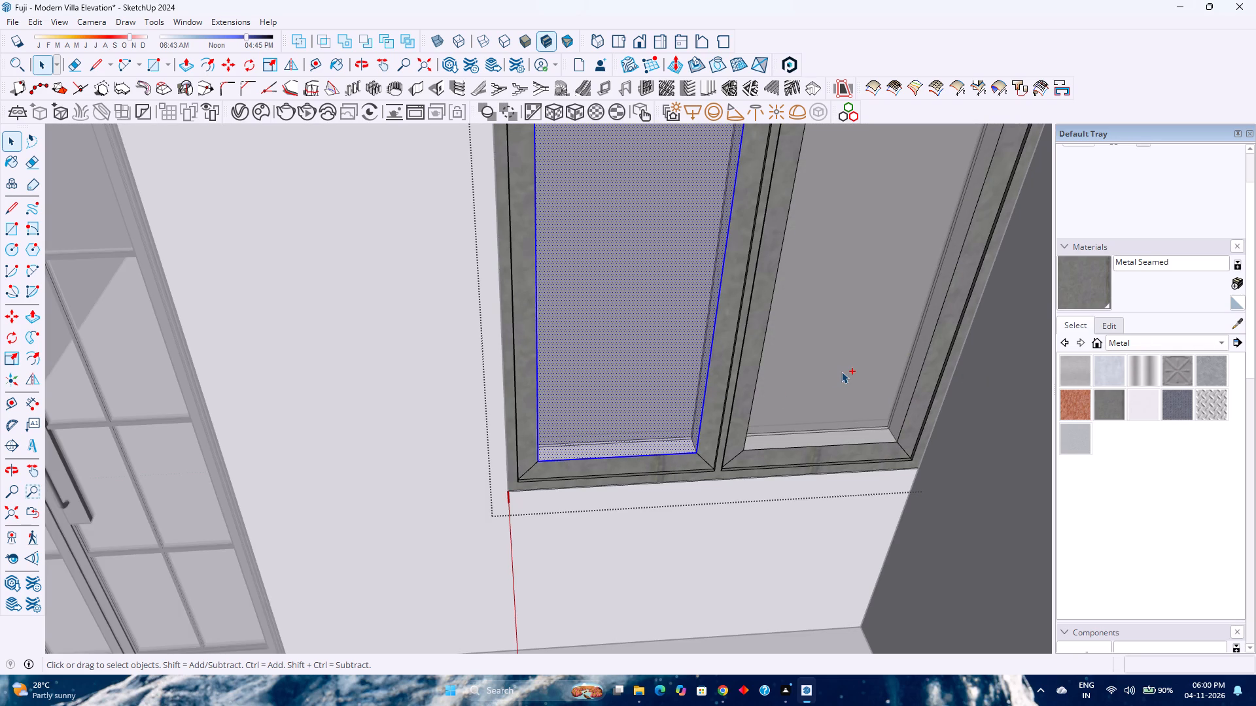
double_click(841, 371, "ctrl")
right_click(841, 371)
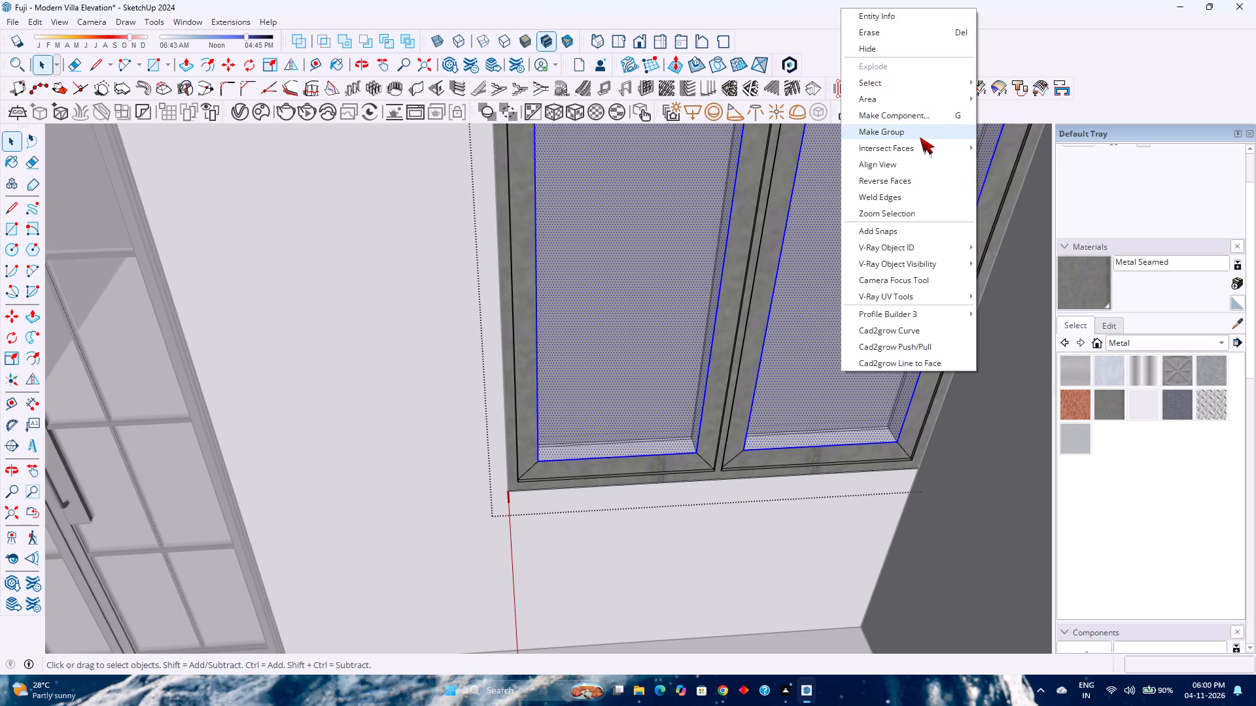
left_click(920, 137)
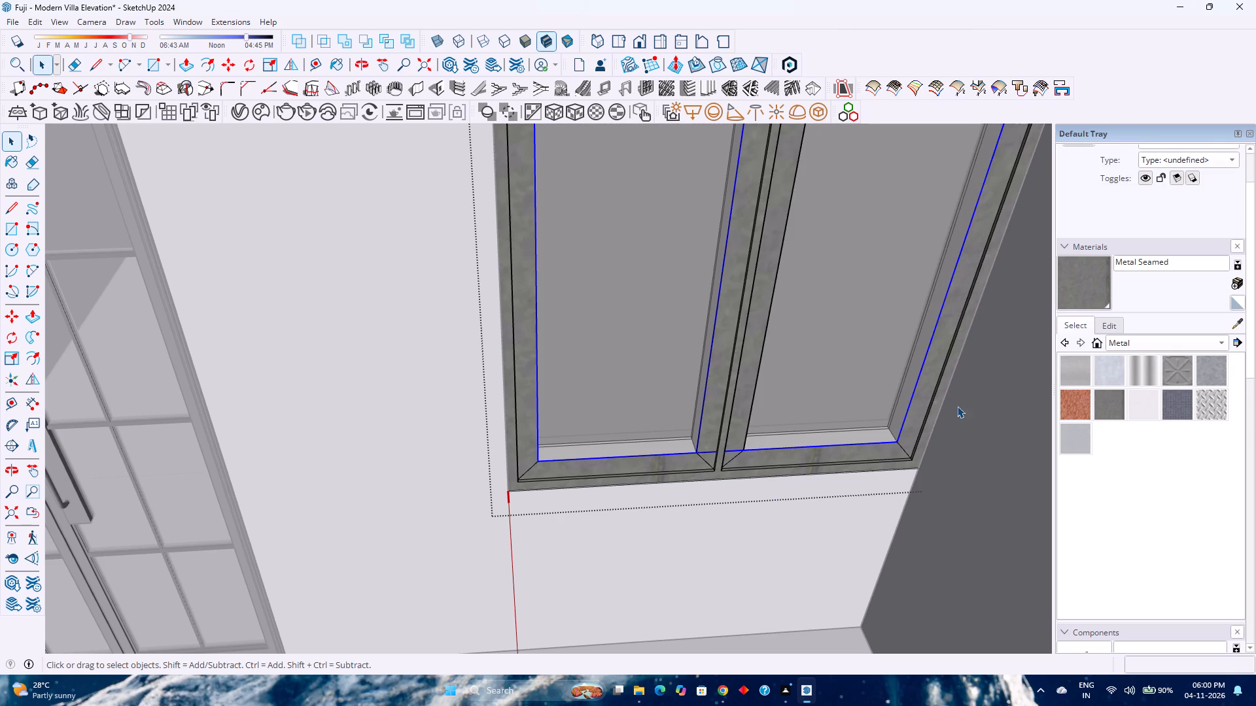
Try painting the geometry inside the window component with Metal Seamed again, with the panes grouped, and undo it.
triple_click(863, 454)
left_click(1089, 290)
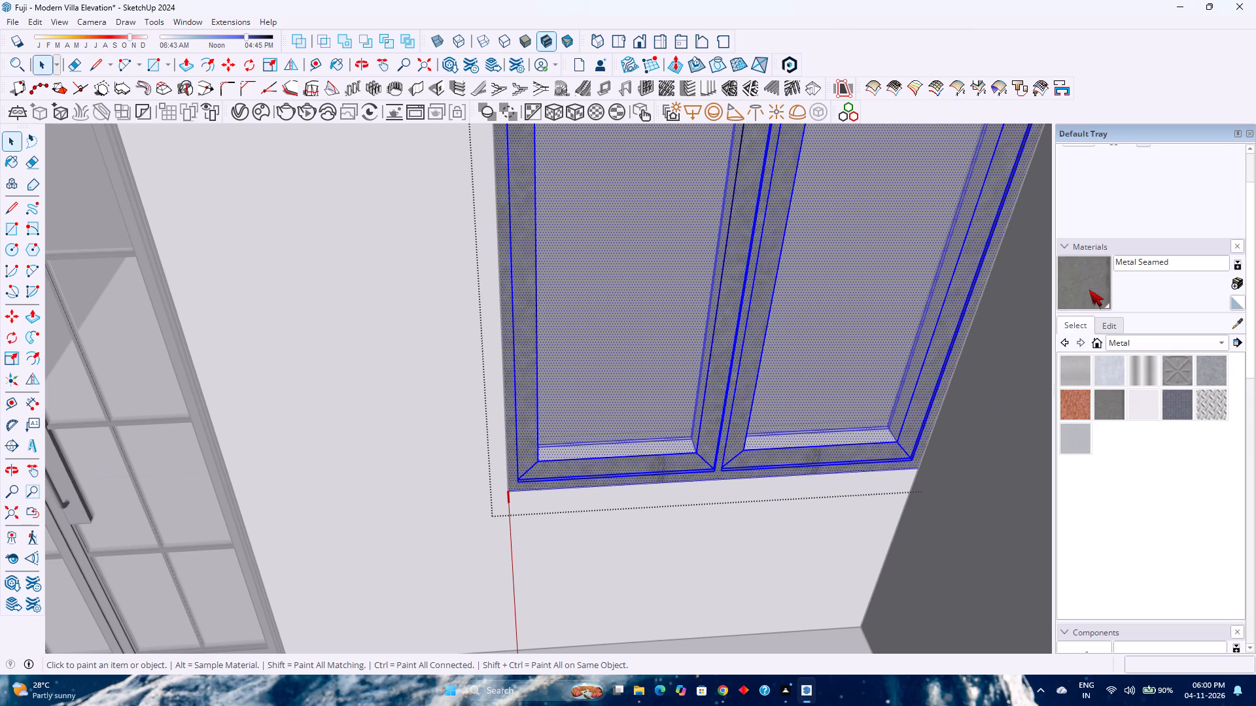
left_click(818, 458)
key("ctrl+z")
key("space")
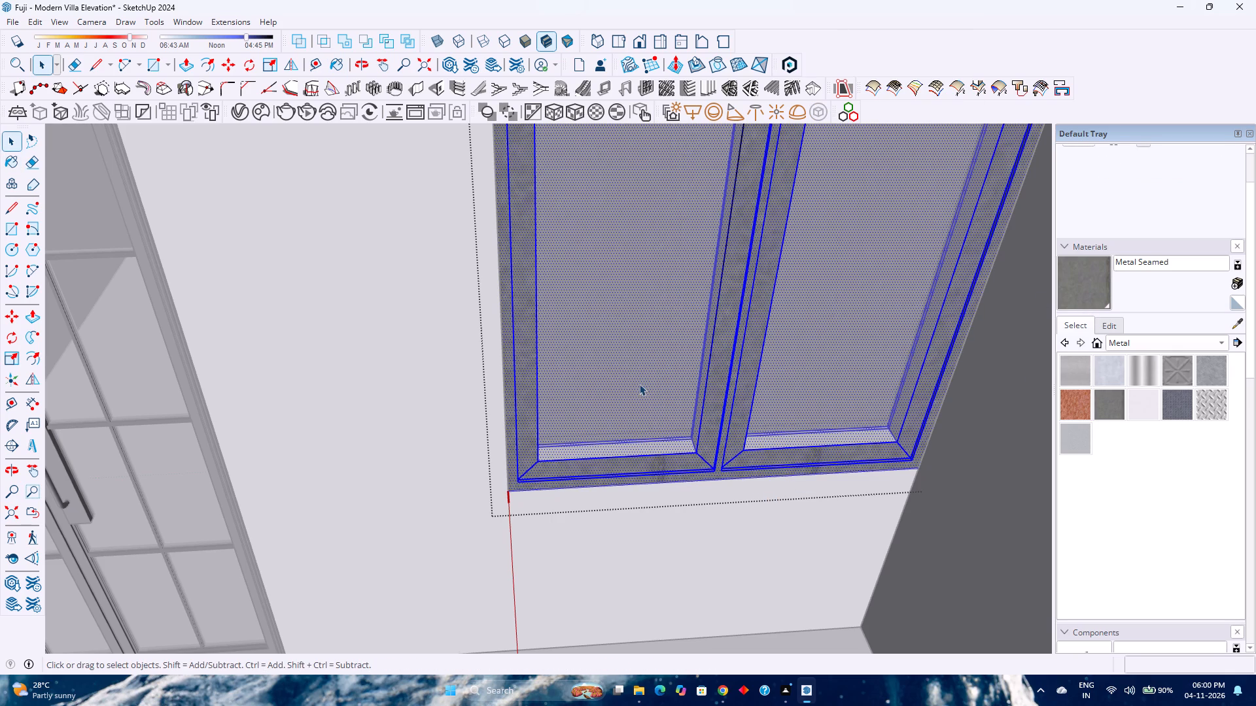
Paint both panes inside the glass group with Translucent Glass Gray from the Glass and Mirrors collection.
double_click(639, 383)
left_click(639, 384)
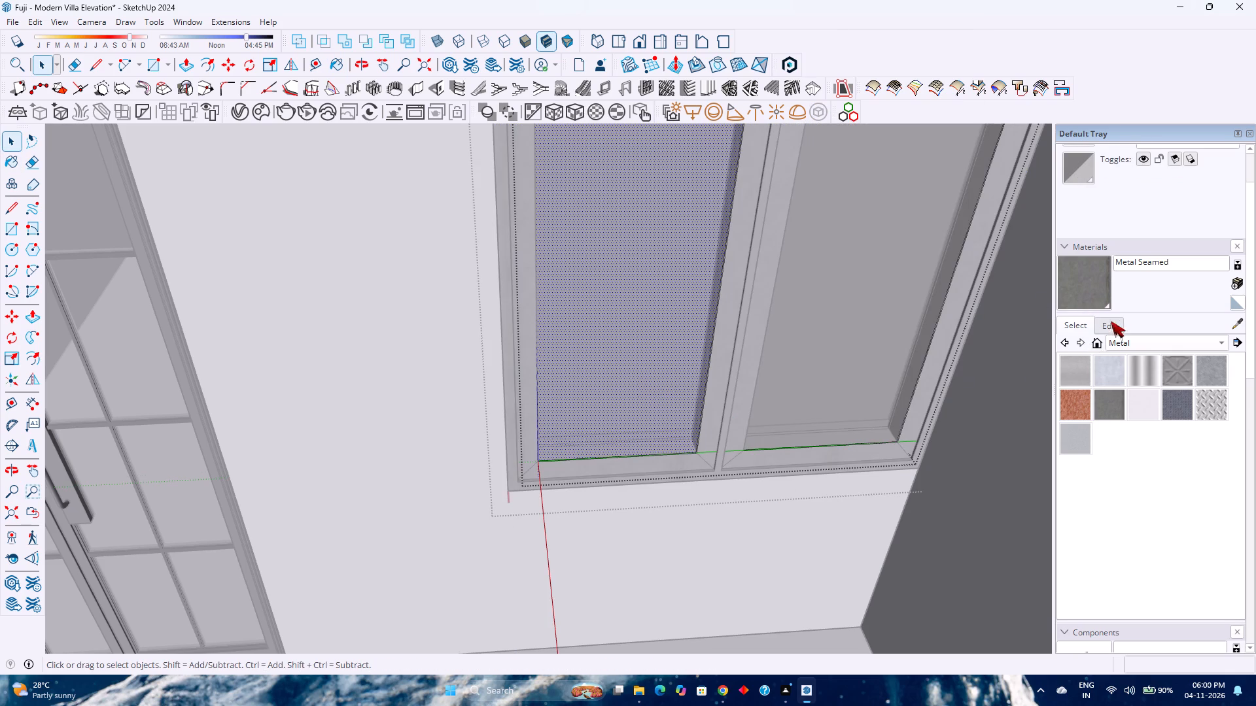
left_click(1114, 318)
left_click(1085, 326)
left_click(1139, 341)
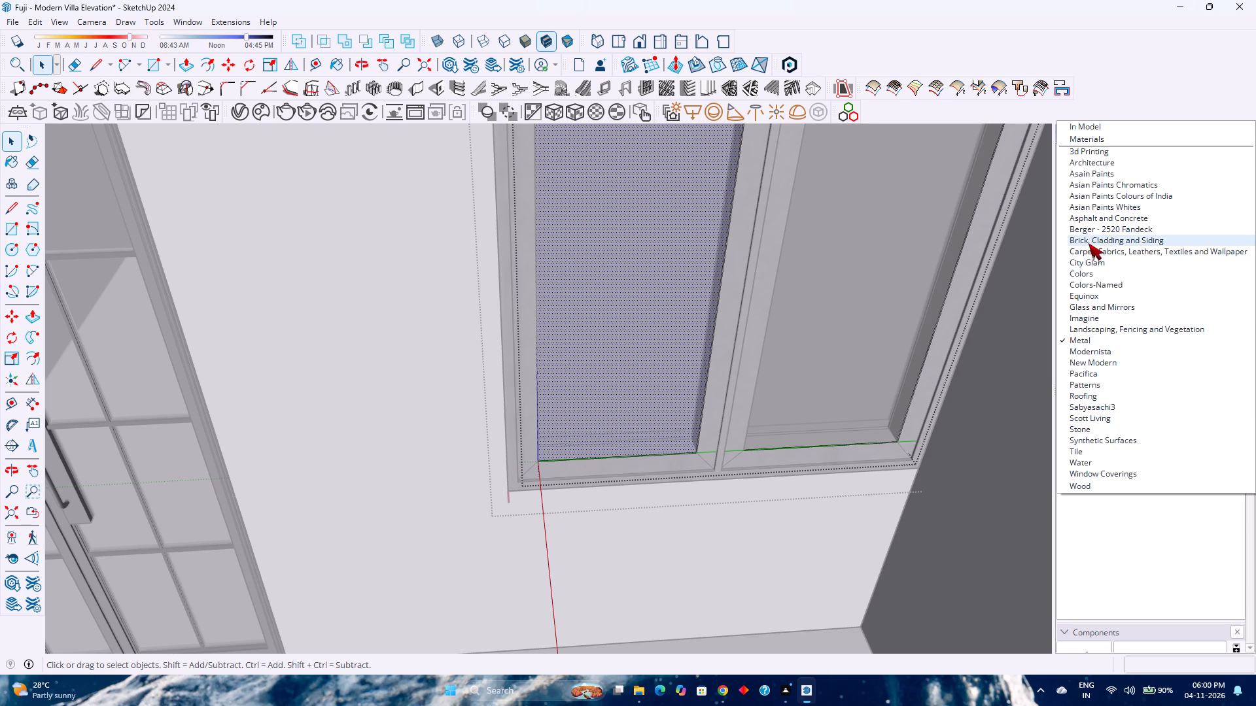
left_click(1100, 304)
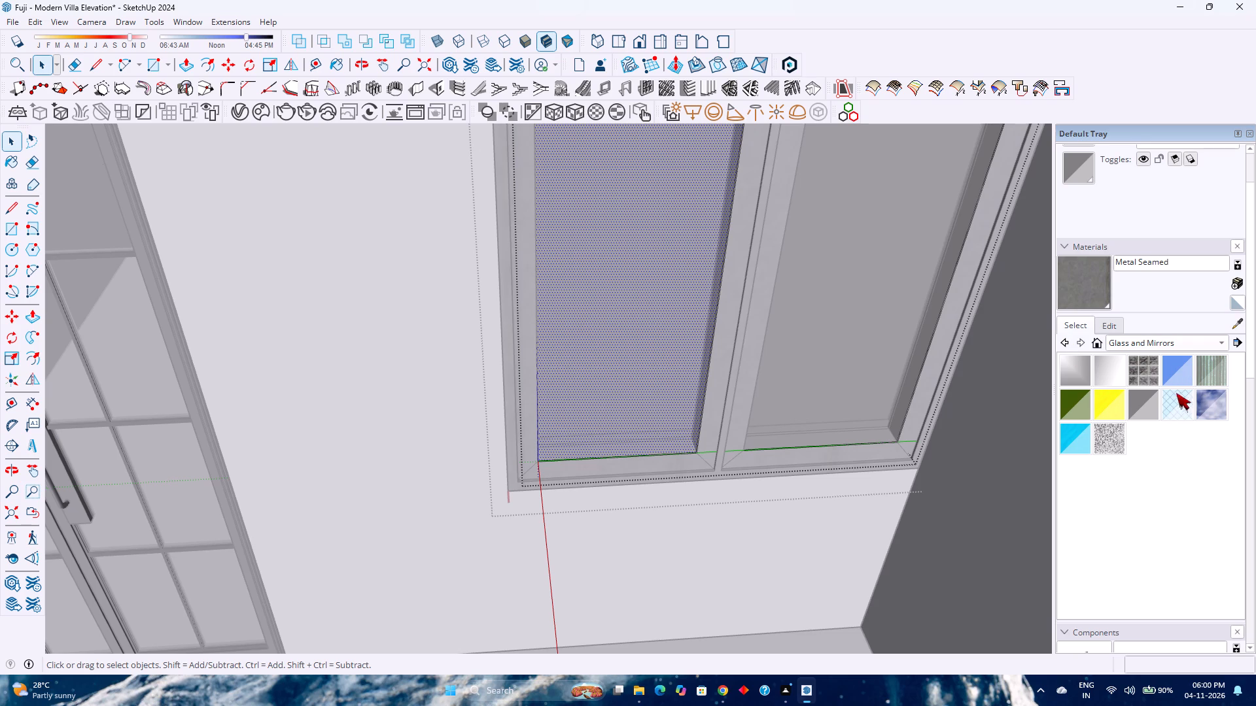
left_click(1155, 407)
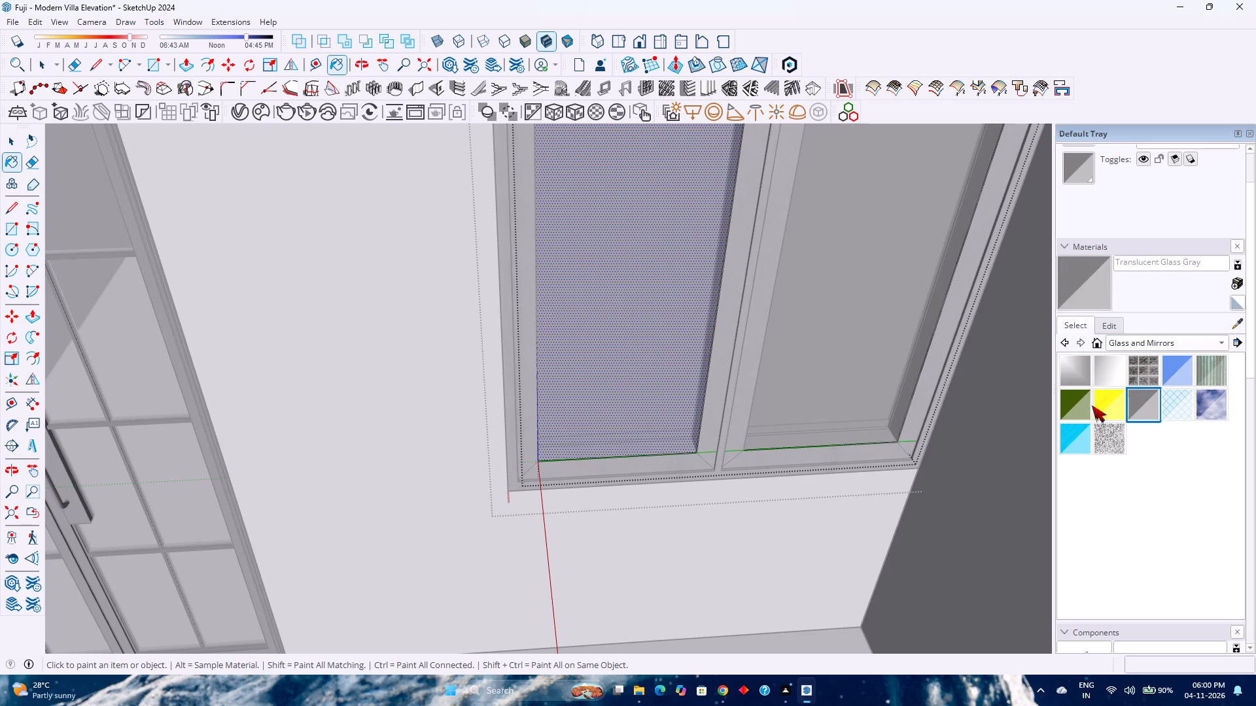
left_click(686, 325)
left_click(840, 300)
left_click(583, 364)
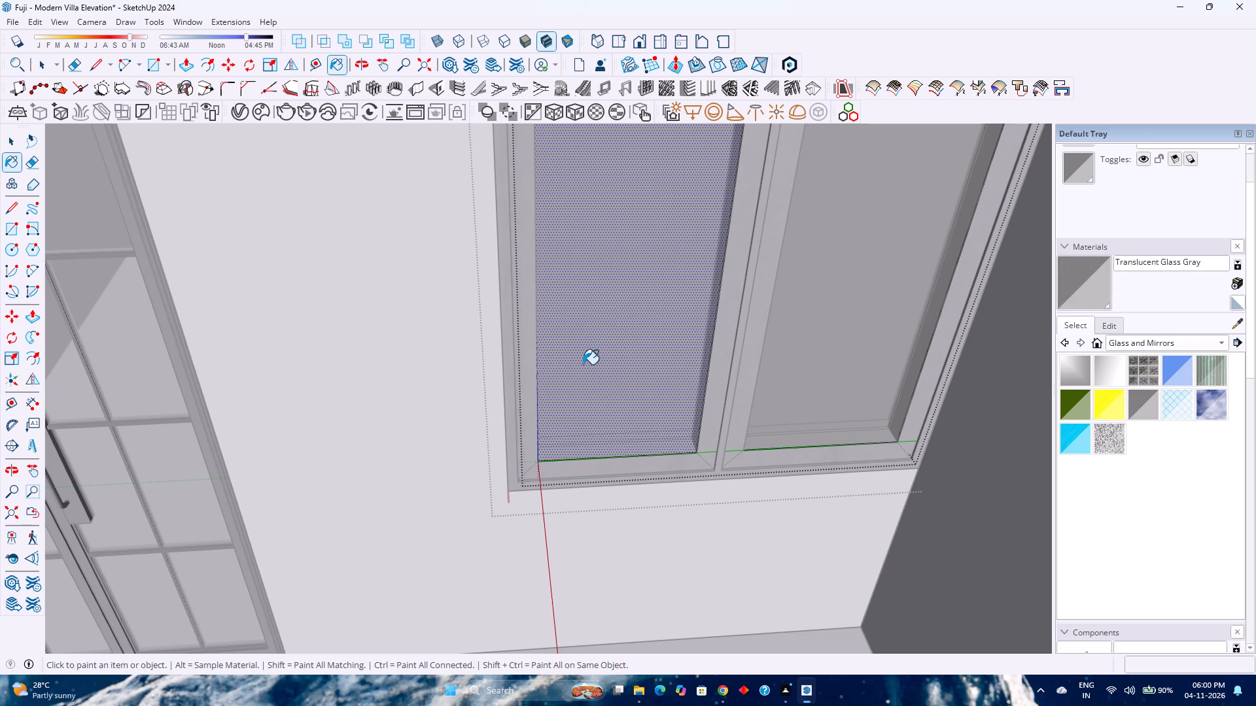
key("space")
key("Escape")
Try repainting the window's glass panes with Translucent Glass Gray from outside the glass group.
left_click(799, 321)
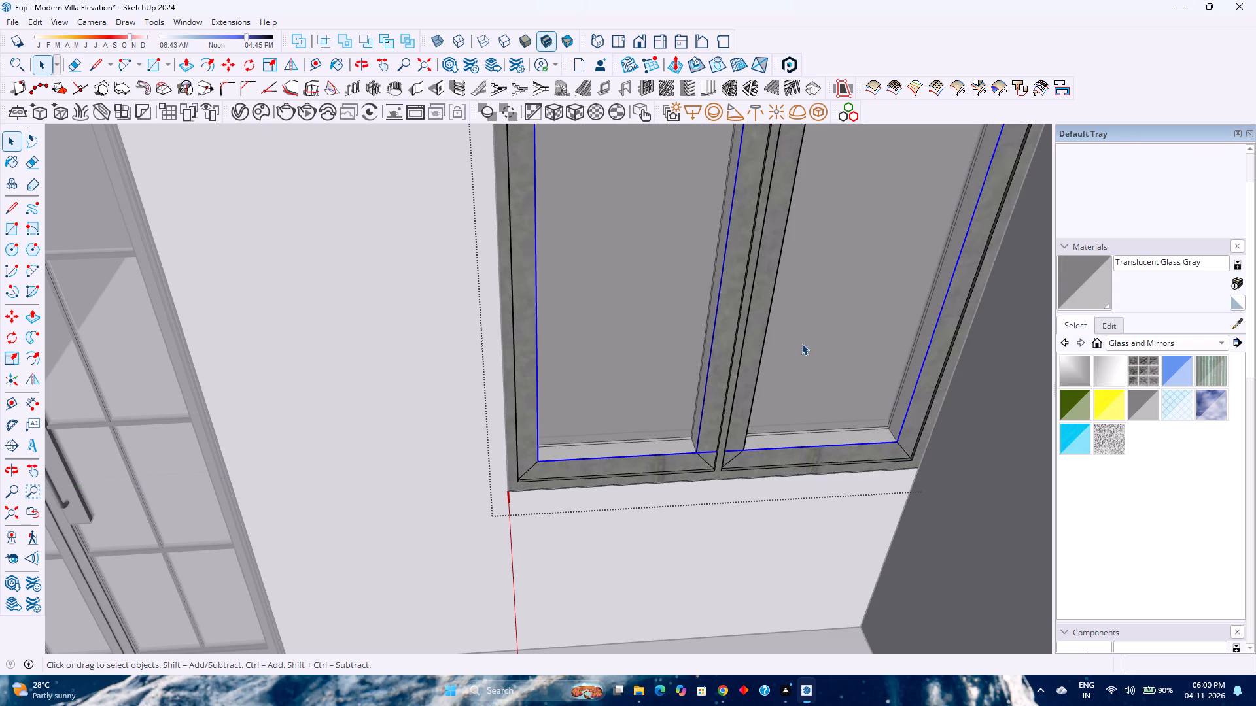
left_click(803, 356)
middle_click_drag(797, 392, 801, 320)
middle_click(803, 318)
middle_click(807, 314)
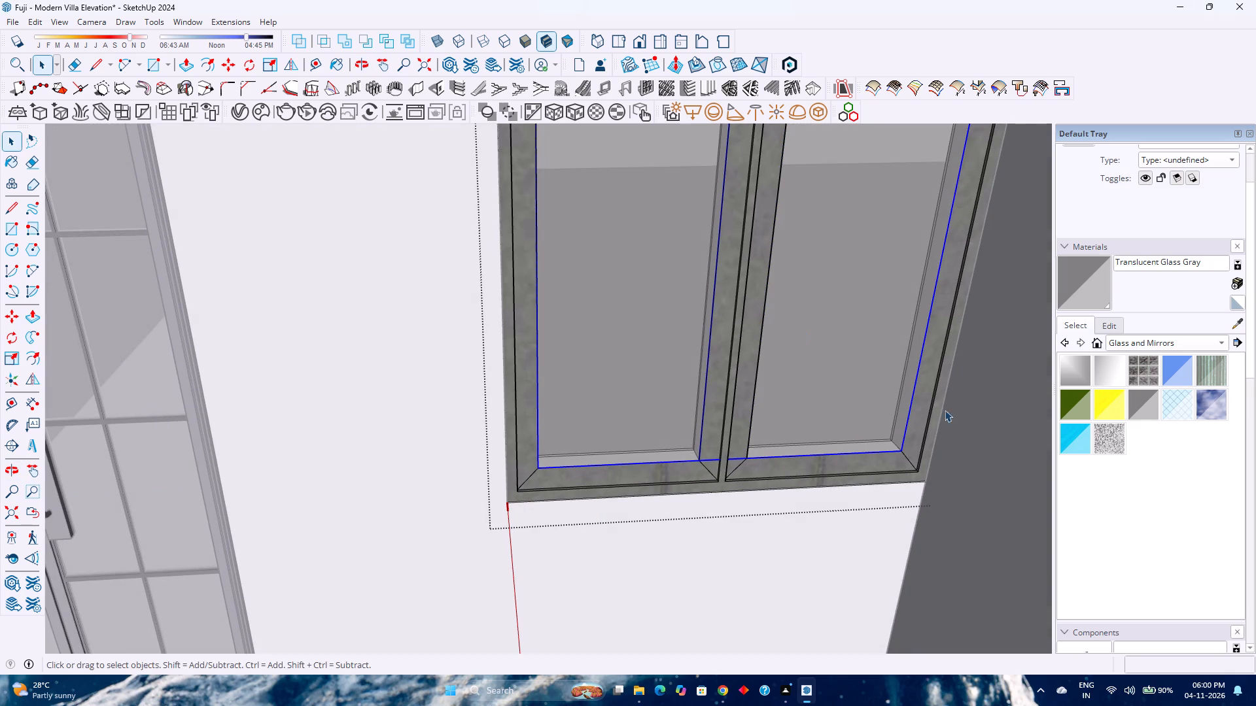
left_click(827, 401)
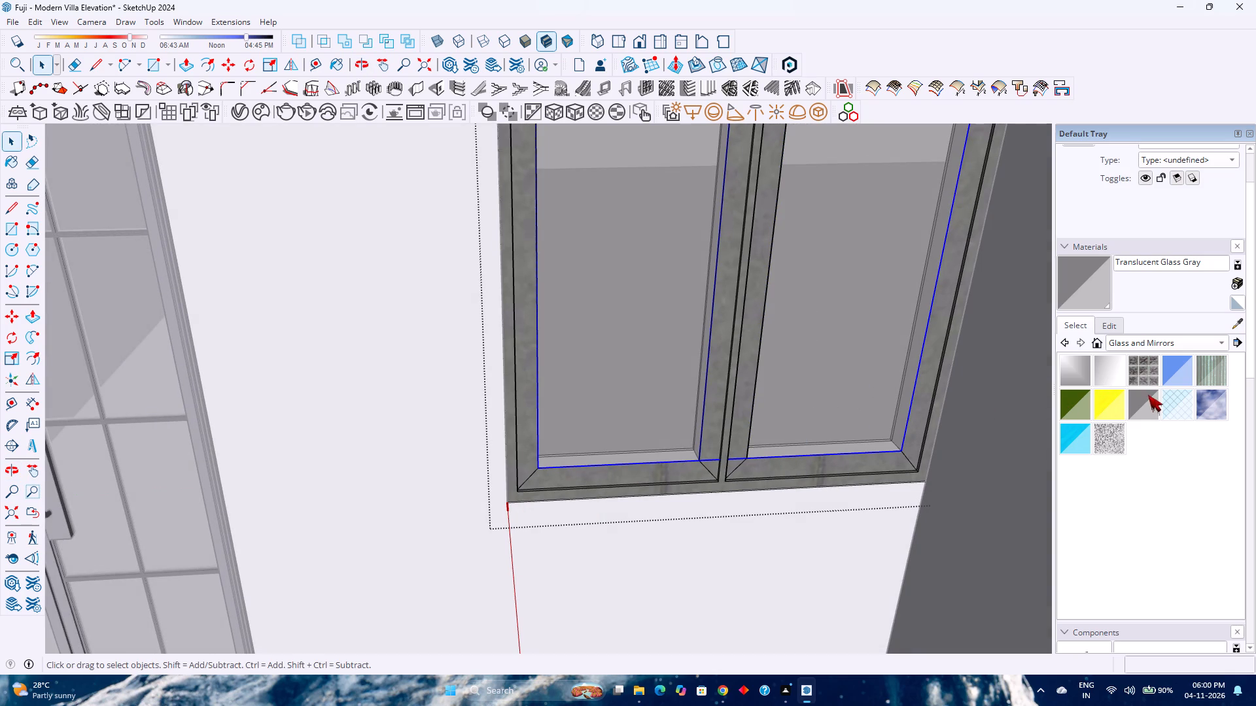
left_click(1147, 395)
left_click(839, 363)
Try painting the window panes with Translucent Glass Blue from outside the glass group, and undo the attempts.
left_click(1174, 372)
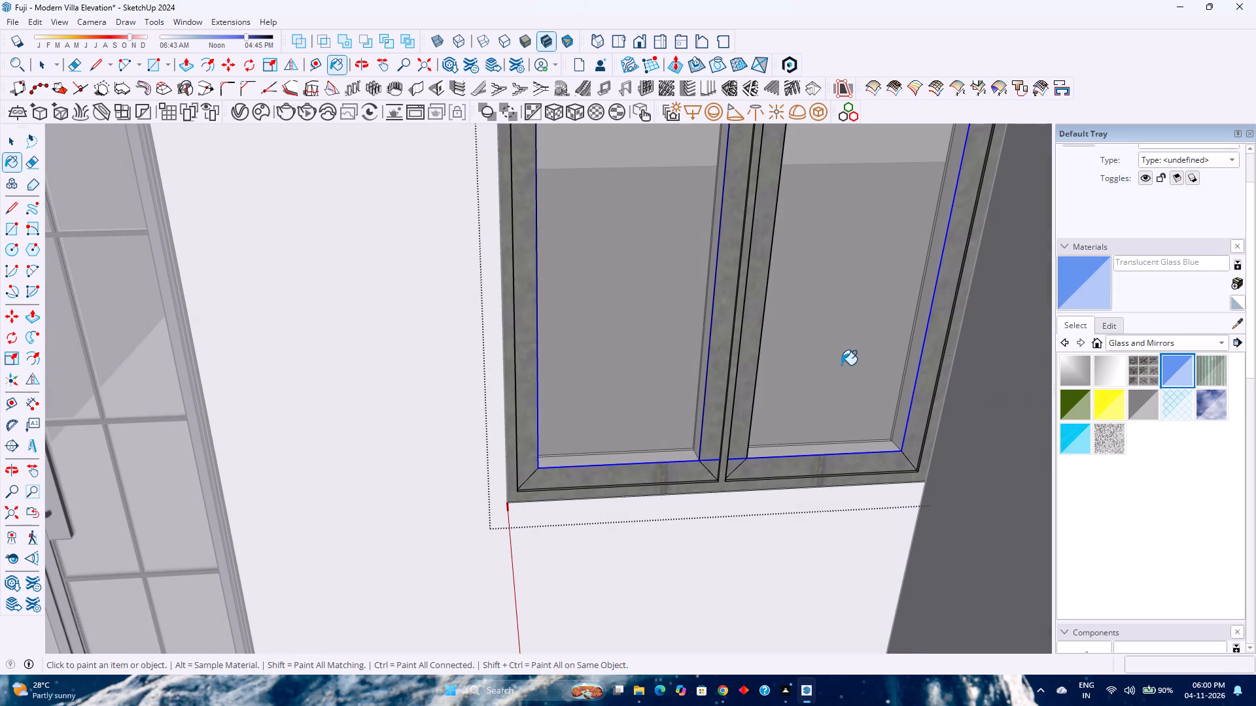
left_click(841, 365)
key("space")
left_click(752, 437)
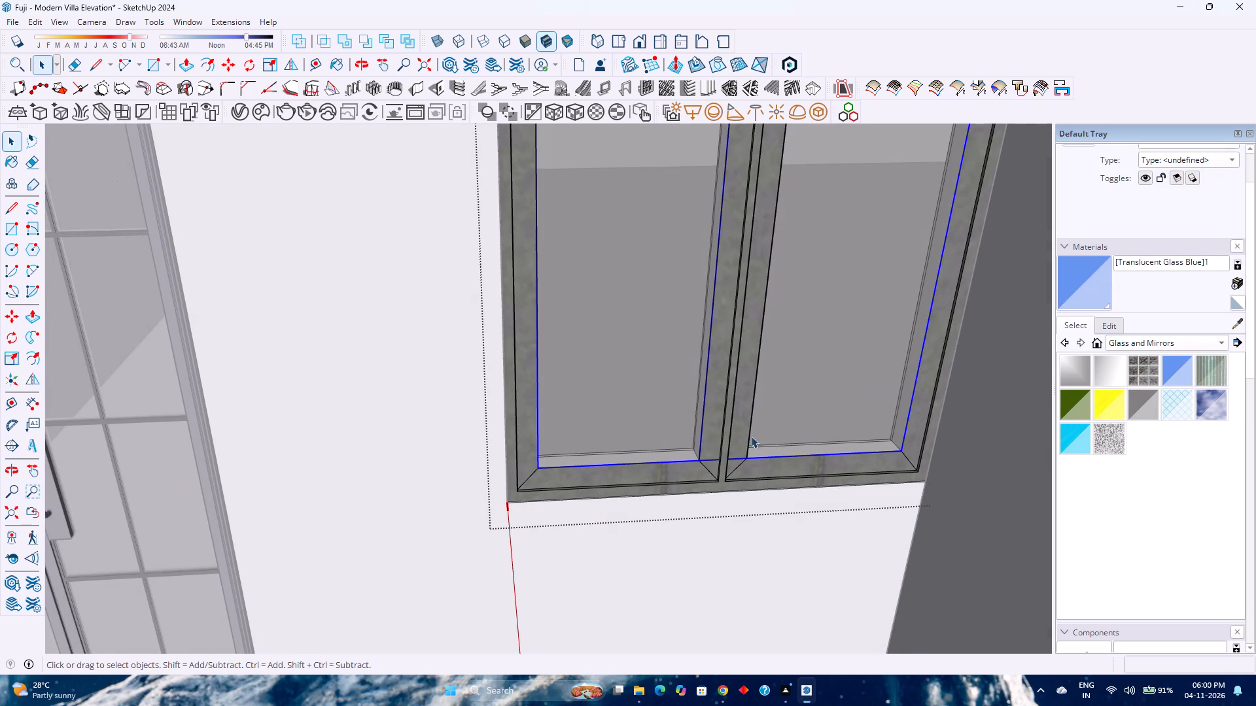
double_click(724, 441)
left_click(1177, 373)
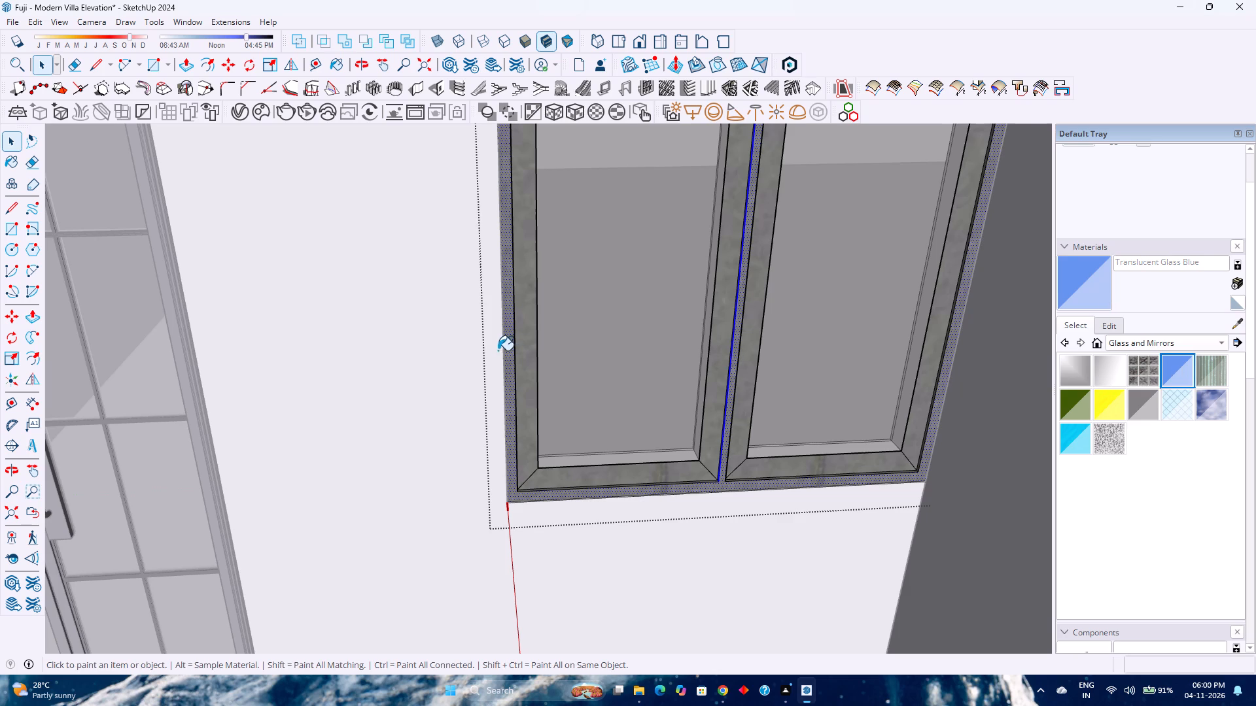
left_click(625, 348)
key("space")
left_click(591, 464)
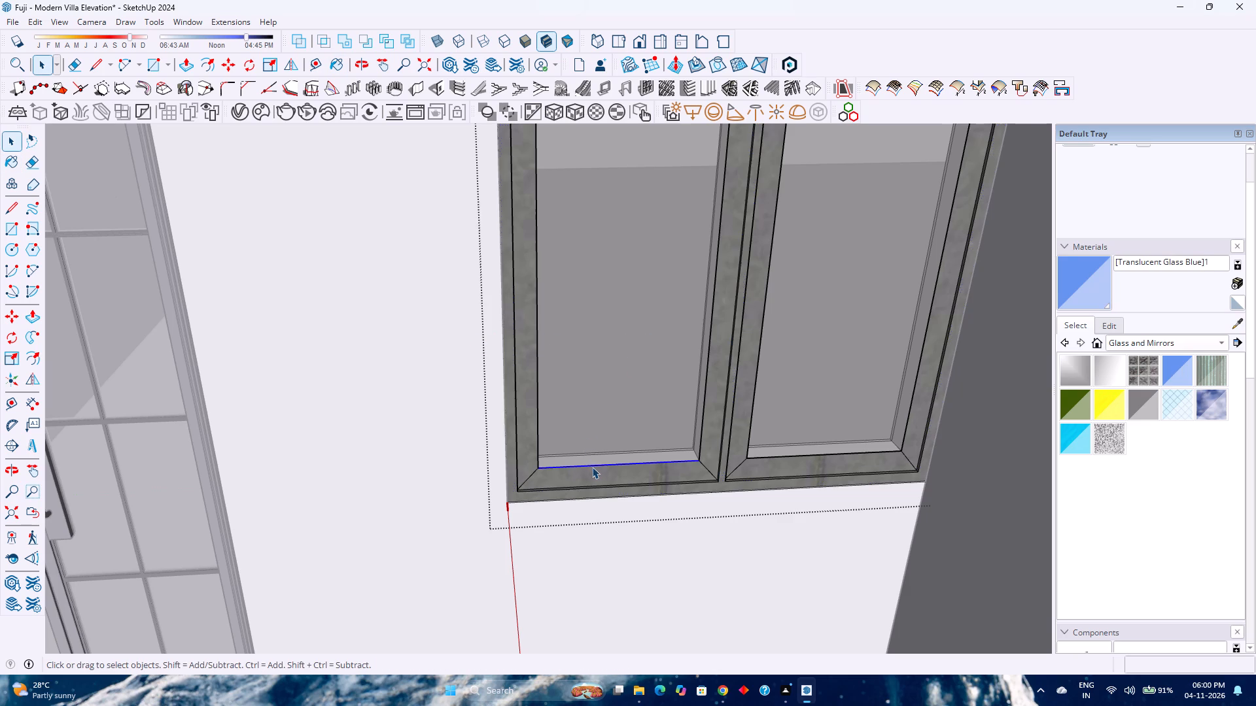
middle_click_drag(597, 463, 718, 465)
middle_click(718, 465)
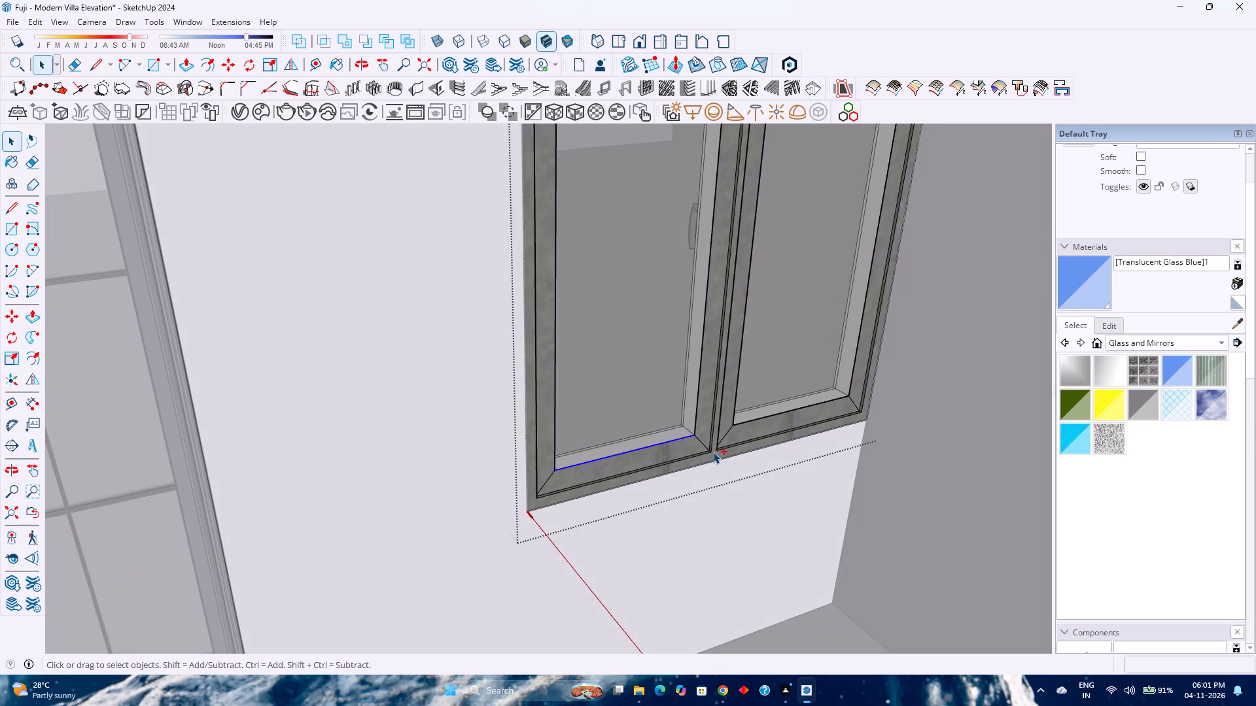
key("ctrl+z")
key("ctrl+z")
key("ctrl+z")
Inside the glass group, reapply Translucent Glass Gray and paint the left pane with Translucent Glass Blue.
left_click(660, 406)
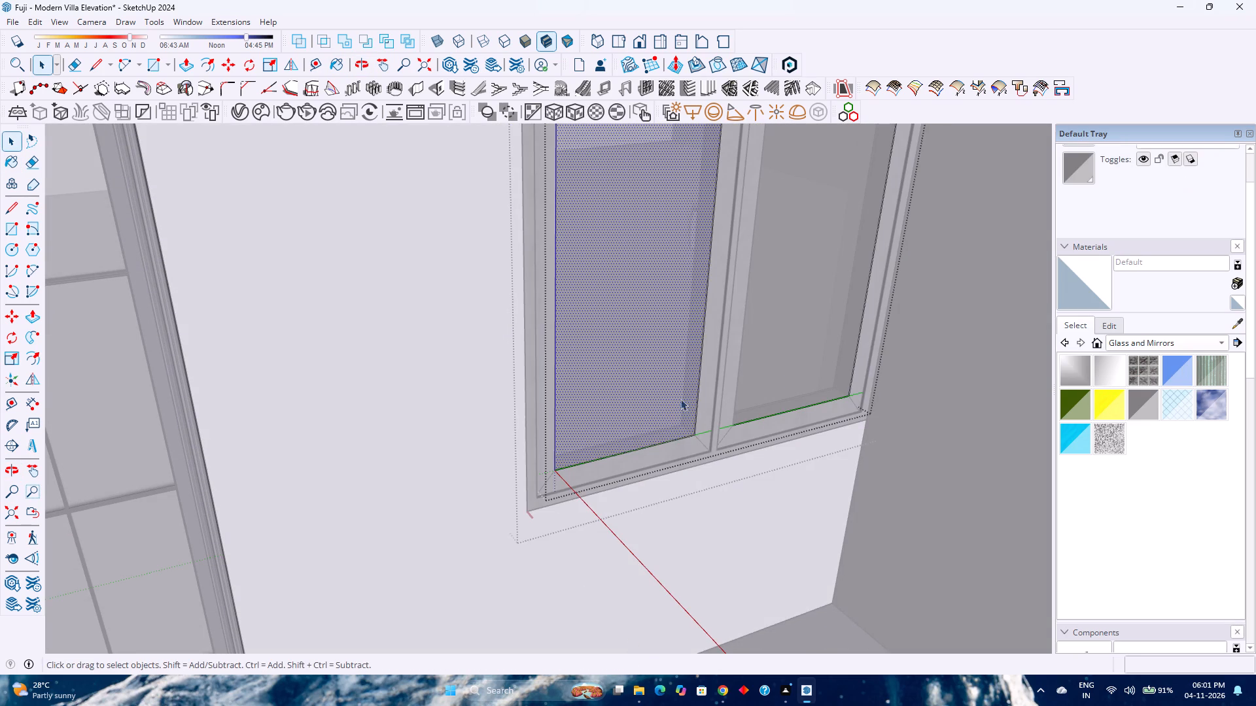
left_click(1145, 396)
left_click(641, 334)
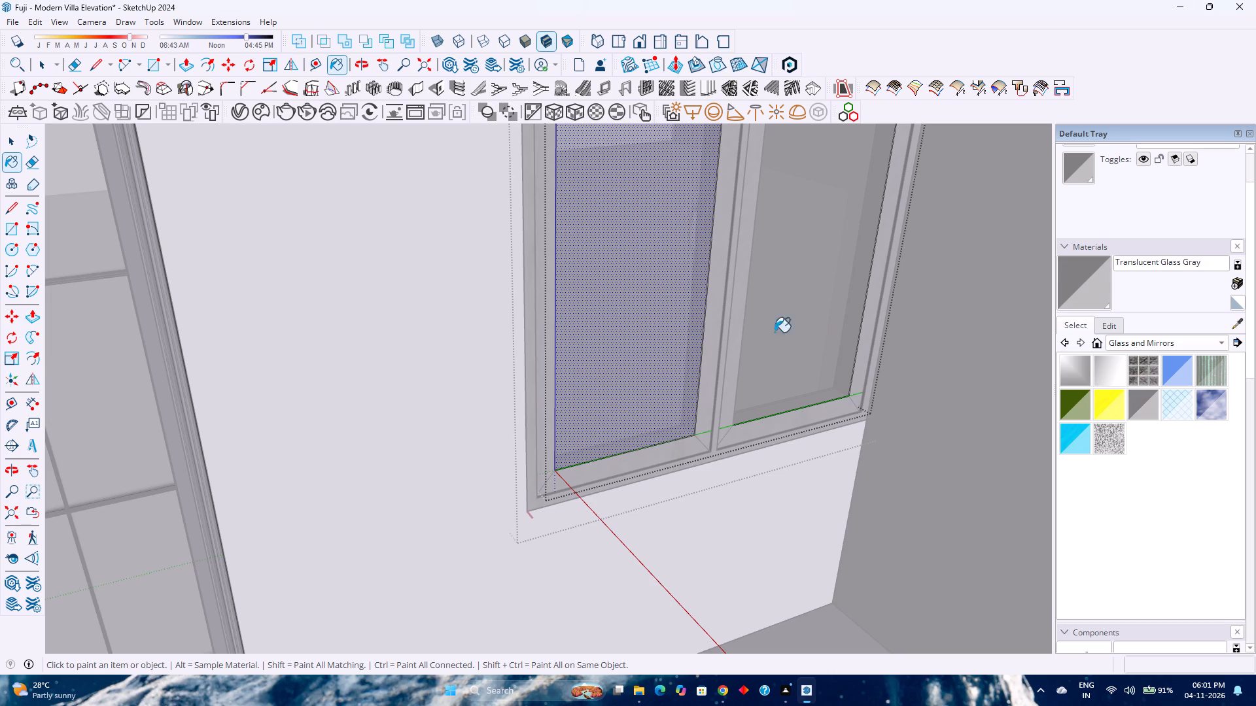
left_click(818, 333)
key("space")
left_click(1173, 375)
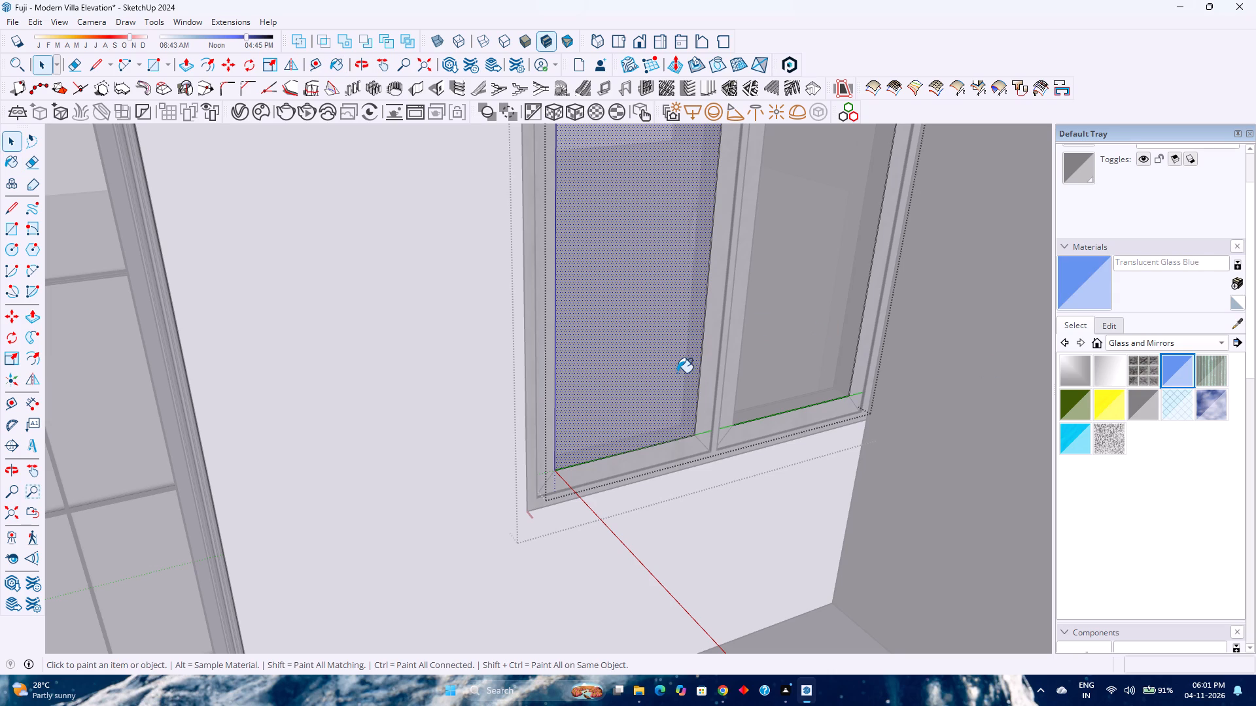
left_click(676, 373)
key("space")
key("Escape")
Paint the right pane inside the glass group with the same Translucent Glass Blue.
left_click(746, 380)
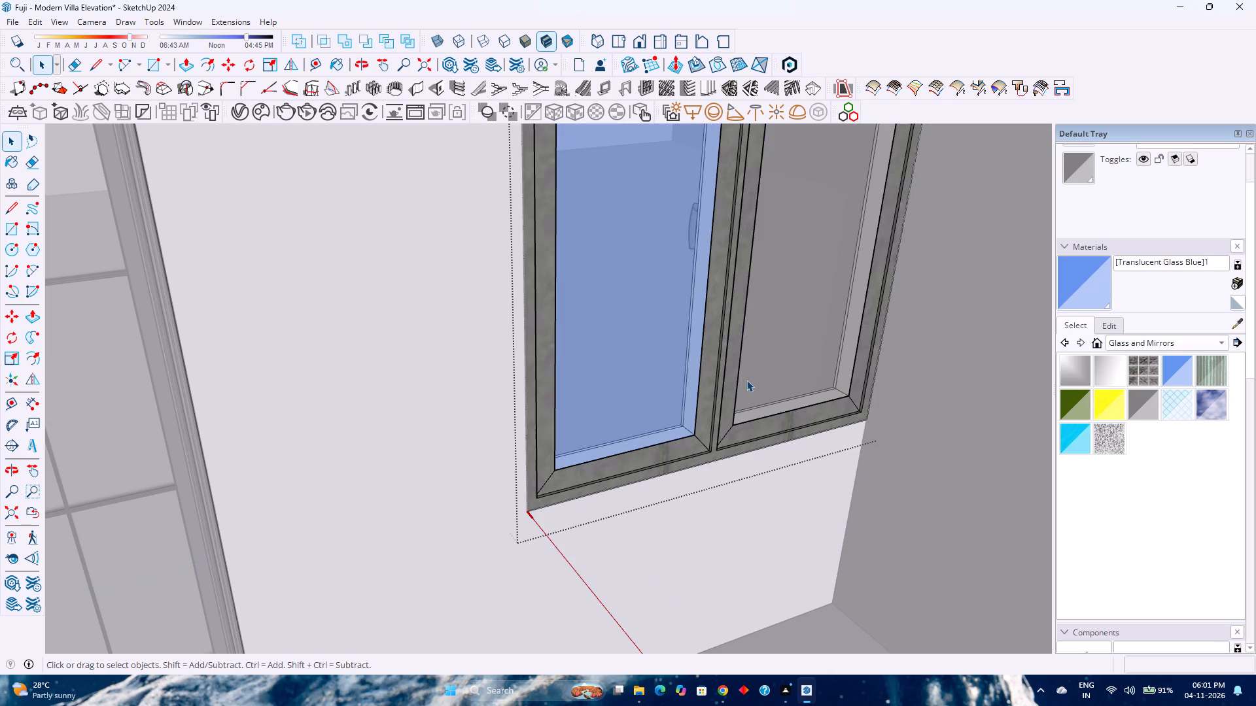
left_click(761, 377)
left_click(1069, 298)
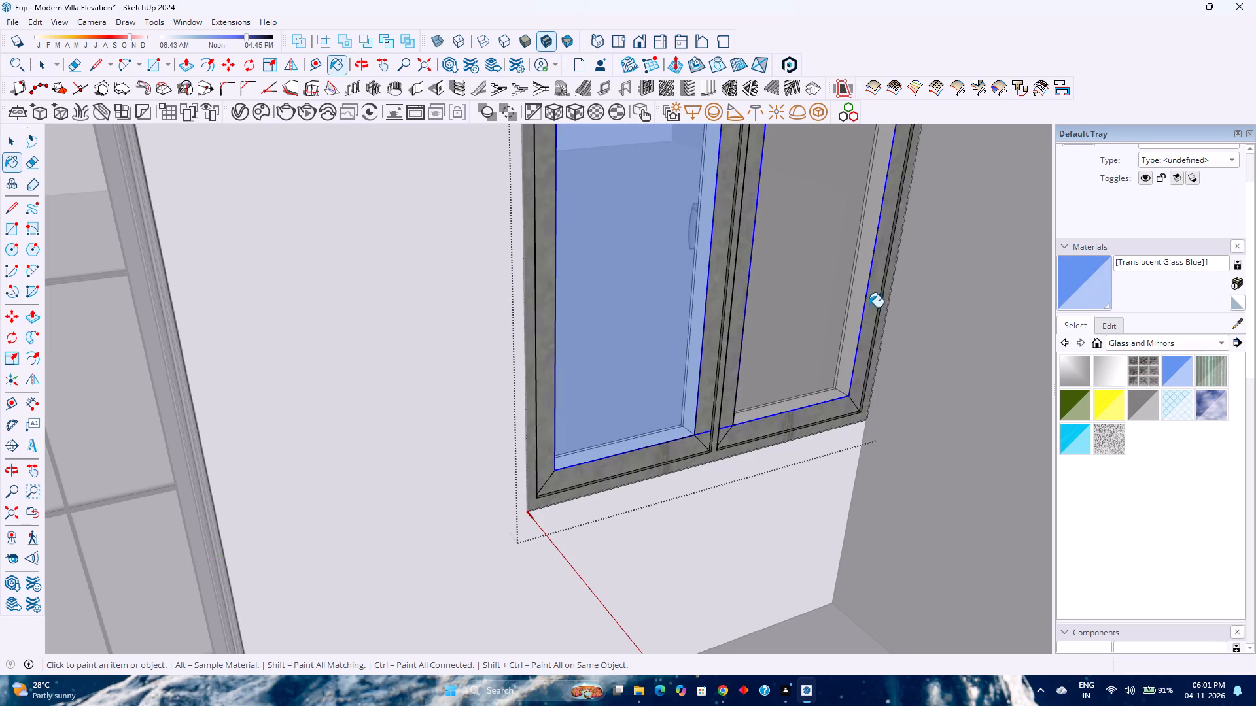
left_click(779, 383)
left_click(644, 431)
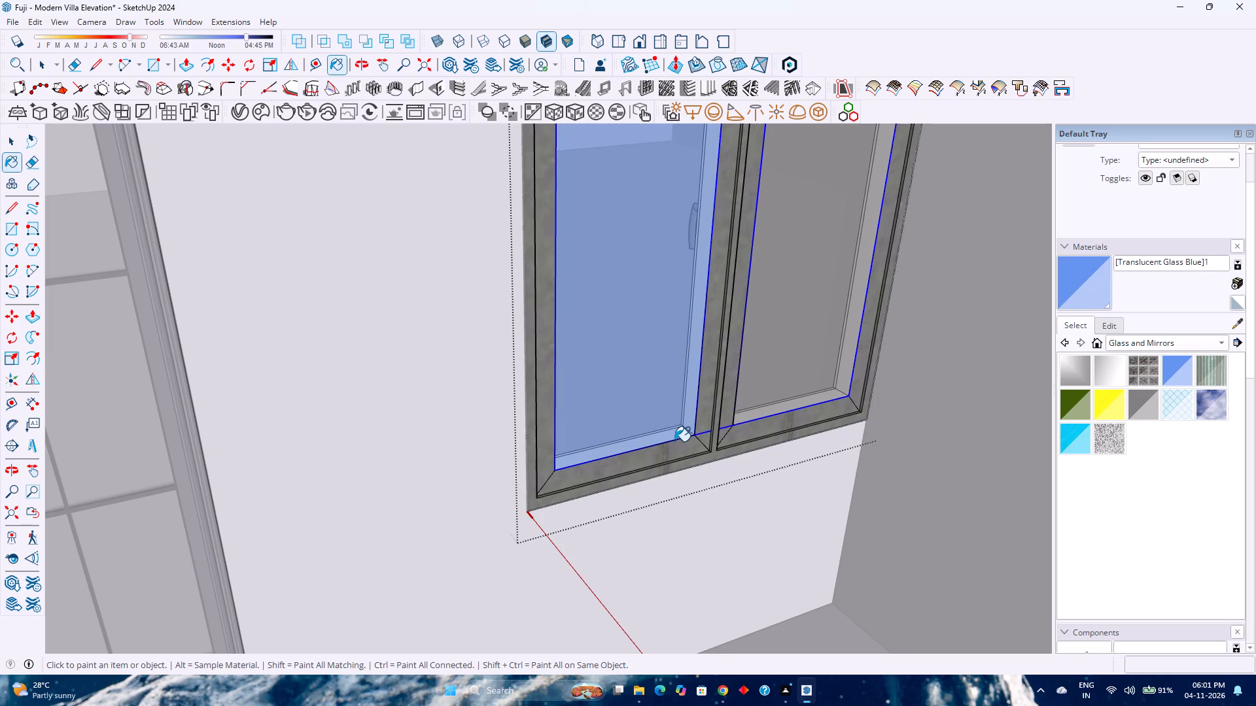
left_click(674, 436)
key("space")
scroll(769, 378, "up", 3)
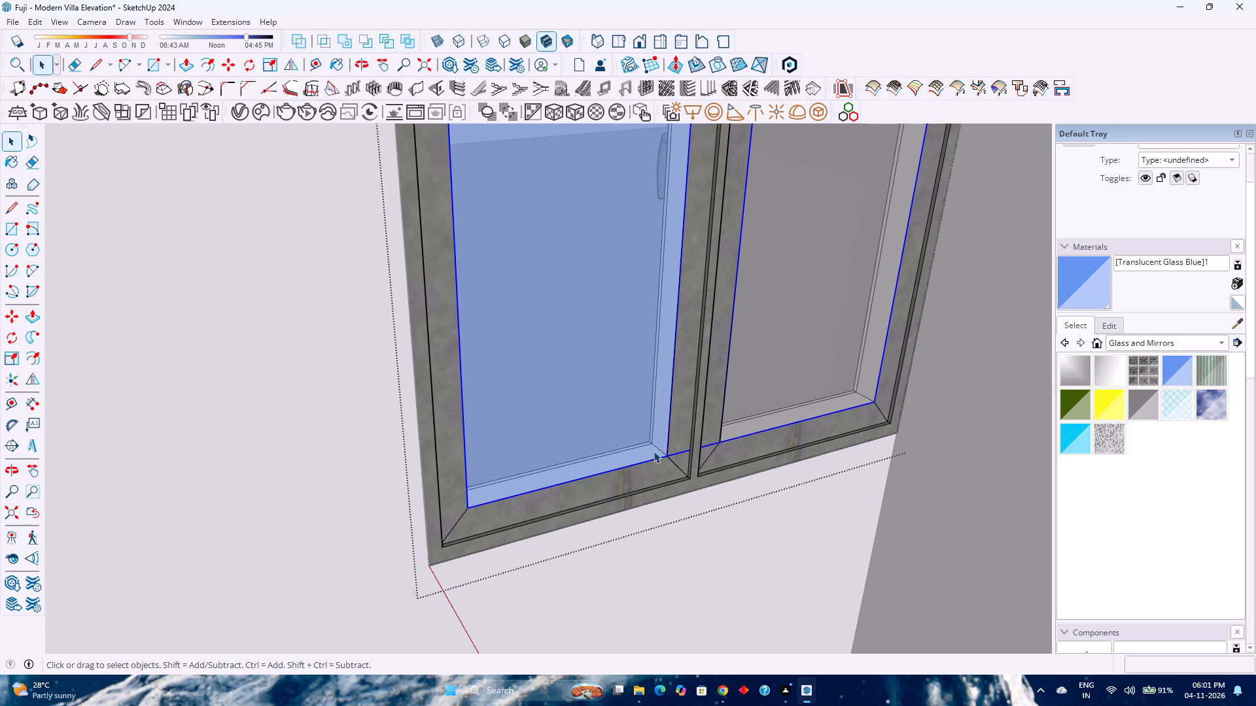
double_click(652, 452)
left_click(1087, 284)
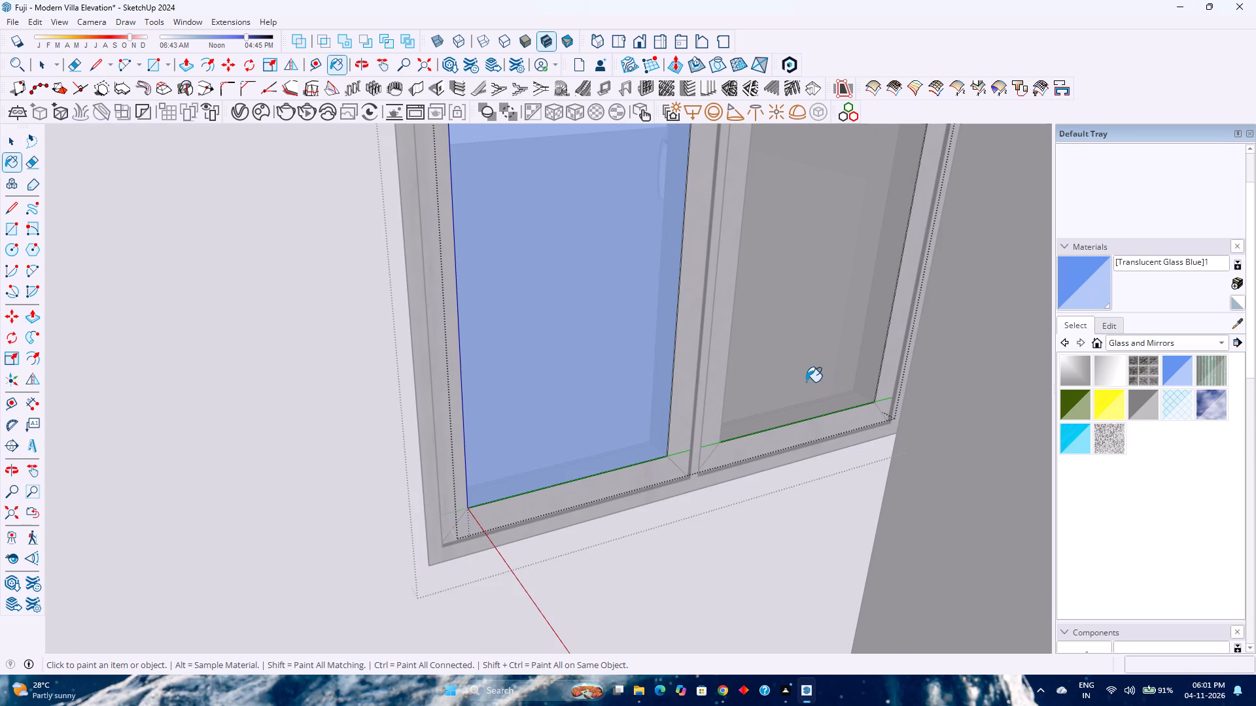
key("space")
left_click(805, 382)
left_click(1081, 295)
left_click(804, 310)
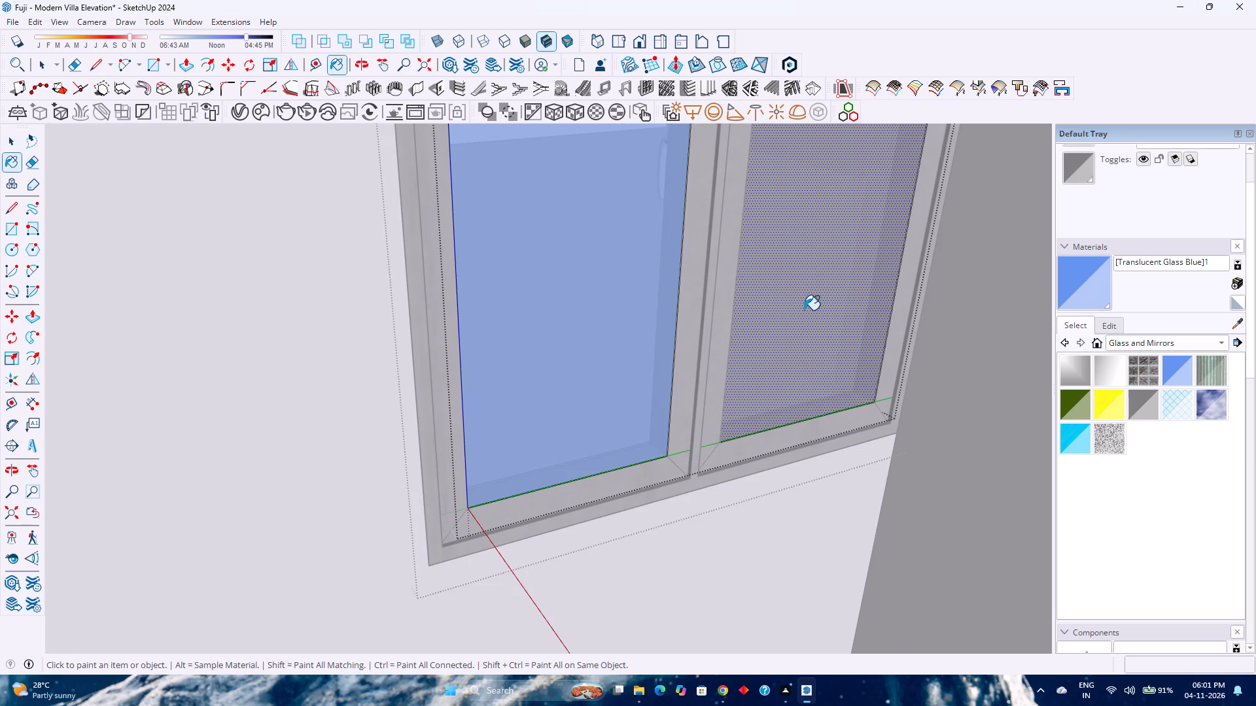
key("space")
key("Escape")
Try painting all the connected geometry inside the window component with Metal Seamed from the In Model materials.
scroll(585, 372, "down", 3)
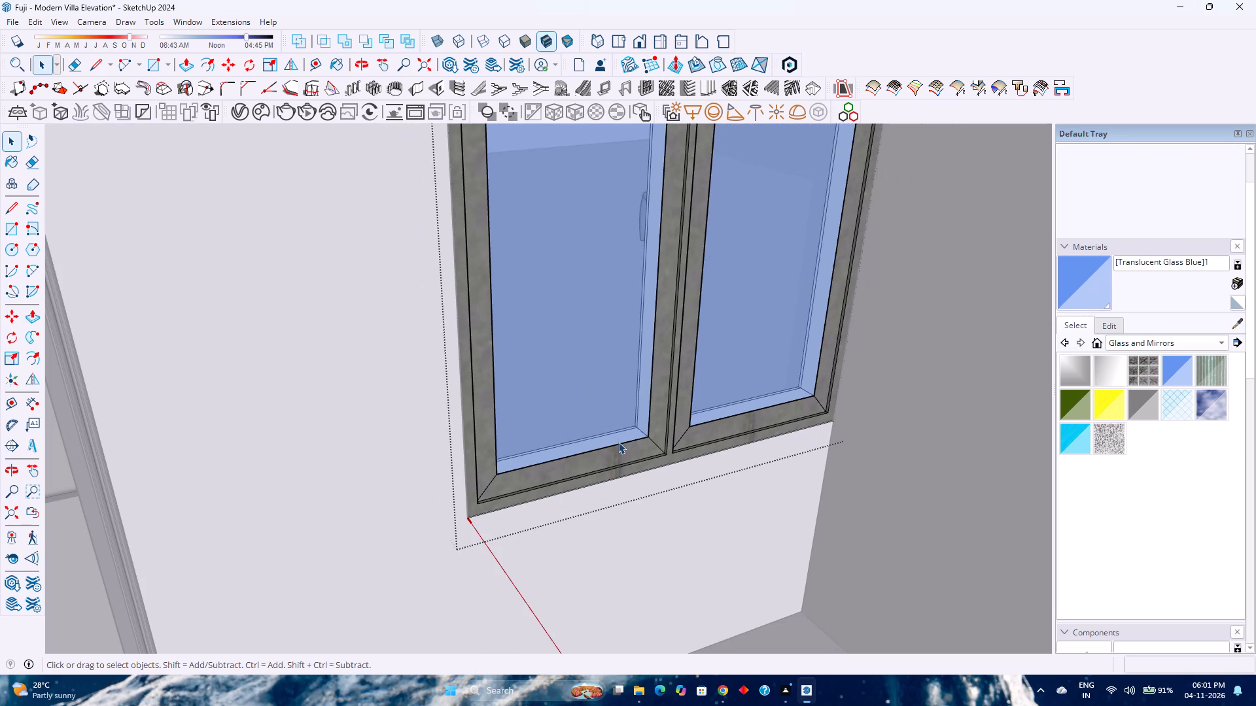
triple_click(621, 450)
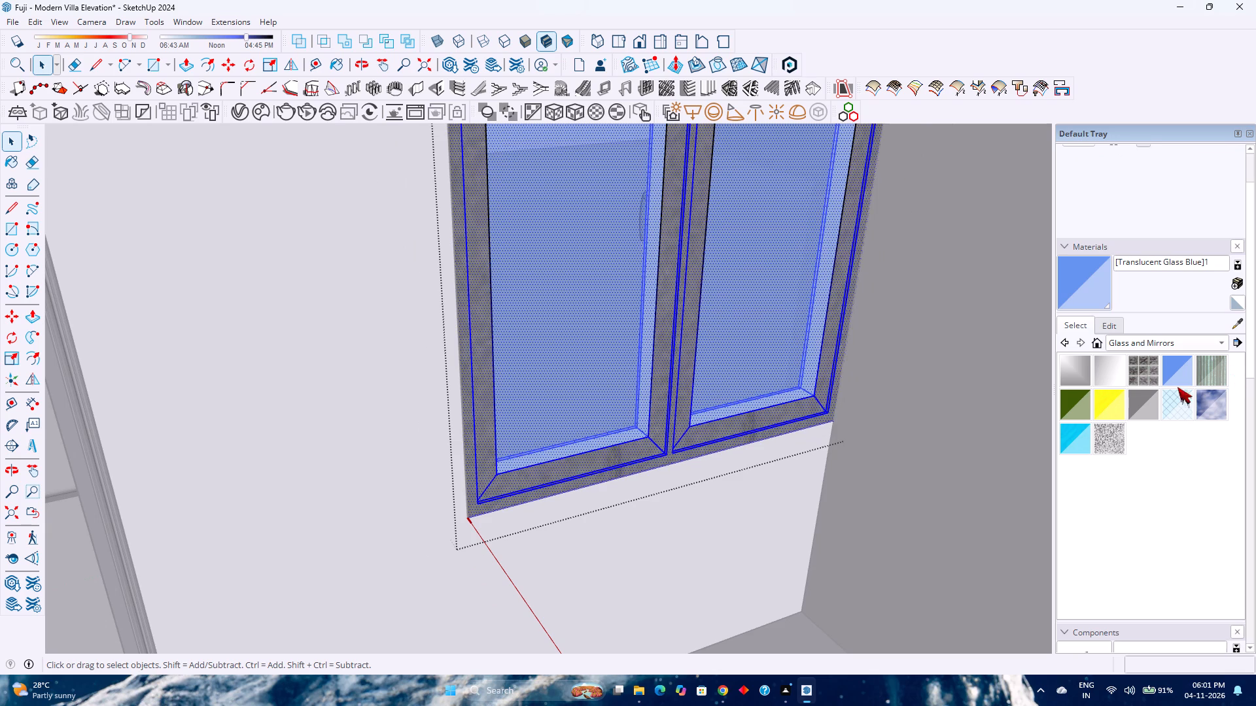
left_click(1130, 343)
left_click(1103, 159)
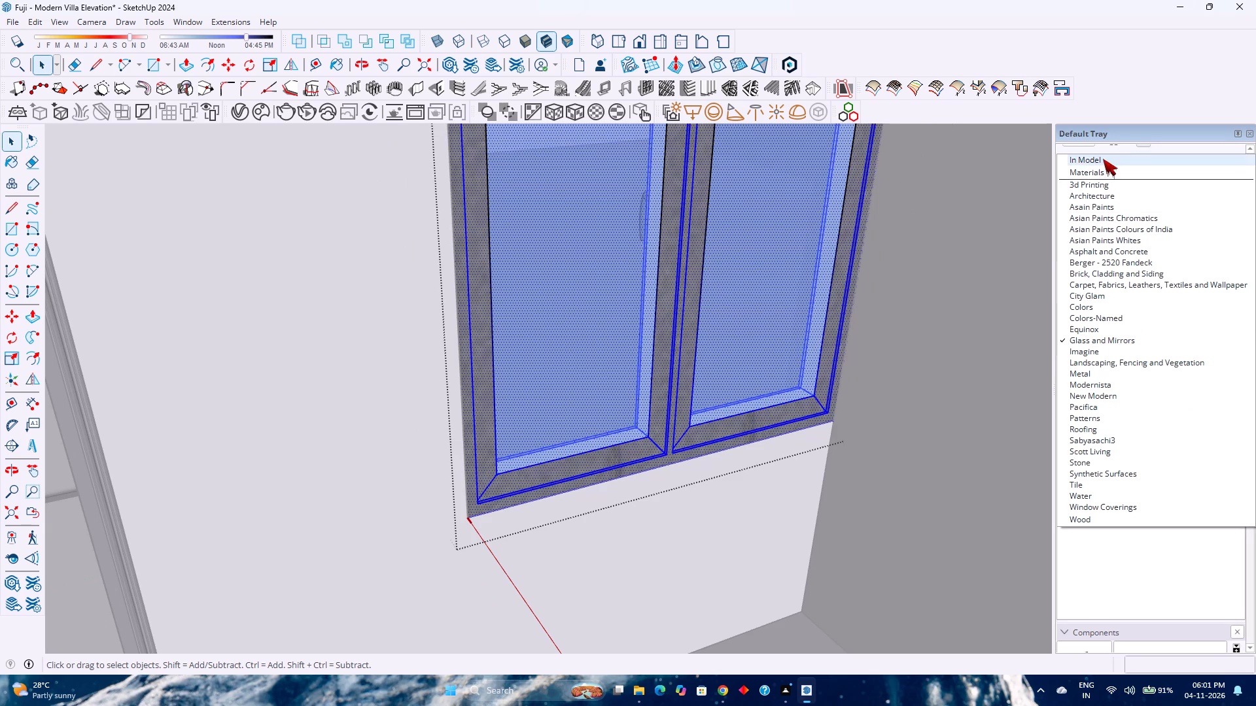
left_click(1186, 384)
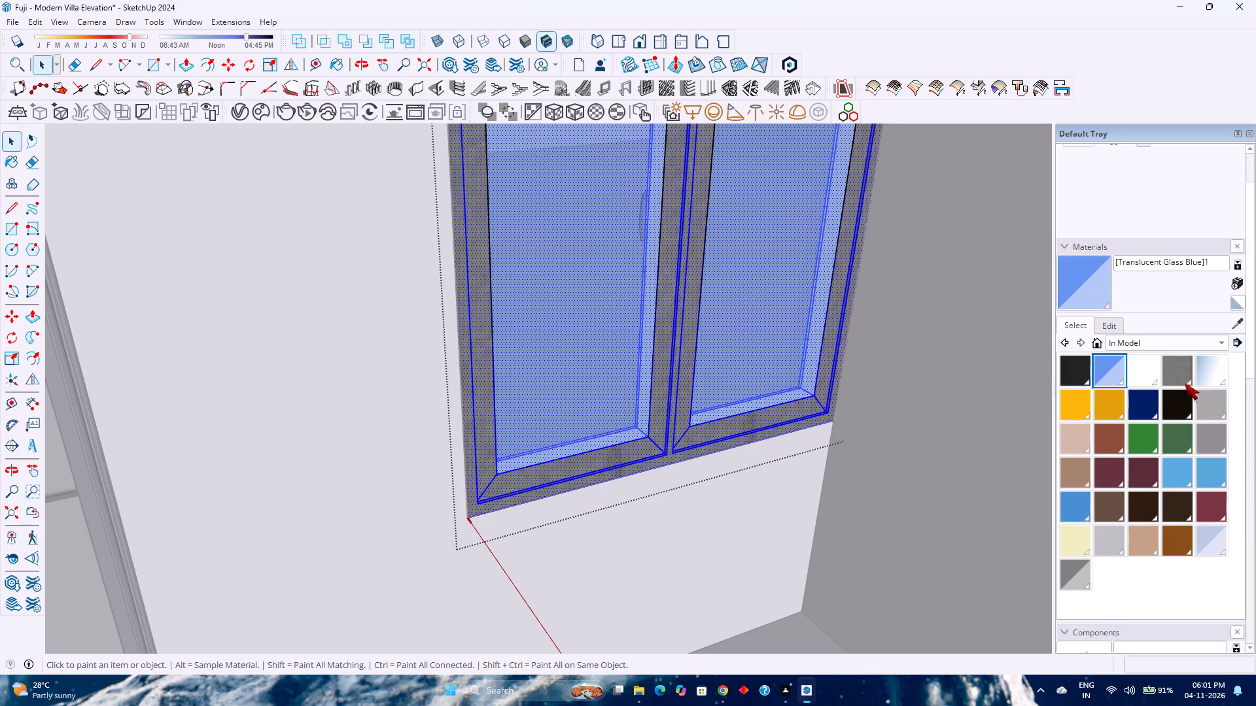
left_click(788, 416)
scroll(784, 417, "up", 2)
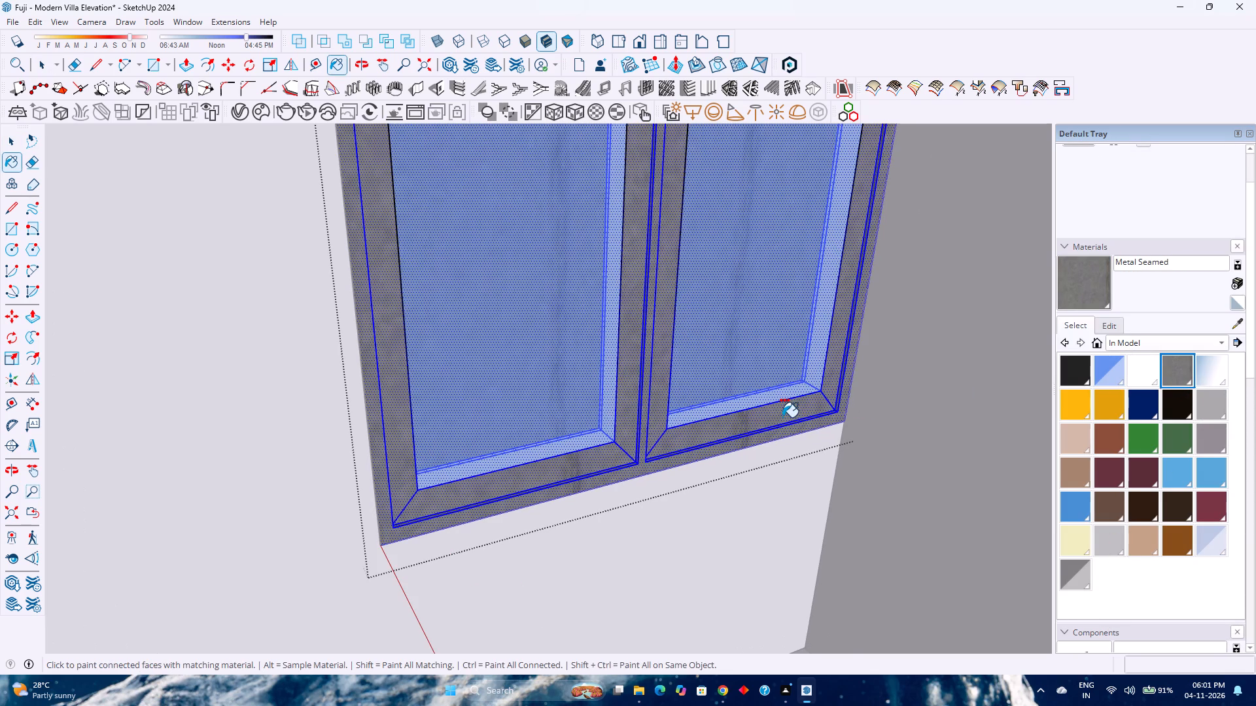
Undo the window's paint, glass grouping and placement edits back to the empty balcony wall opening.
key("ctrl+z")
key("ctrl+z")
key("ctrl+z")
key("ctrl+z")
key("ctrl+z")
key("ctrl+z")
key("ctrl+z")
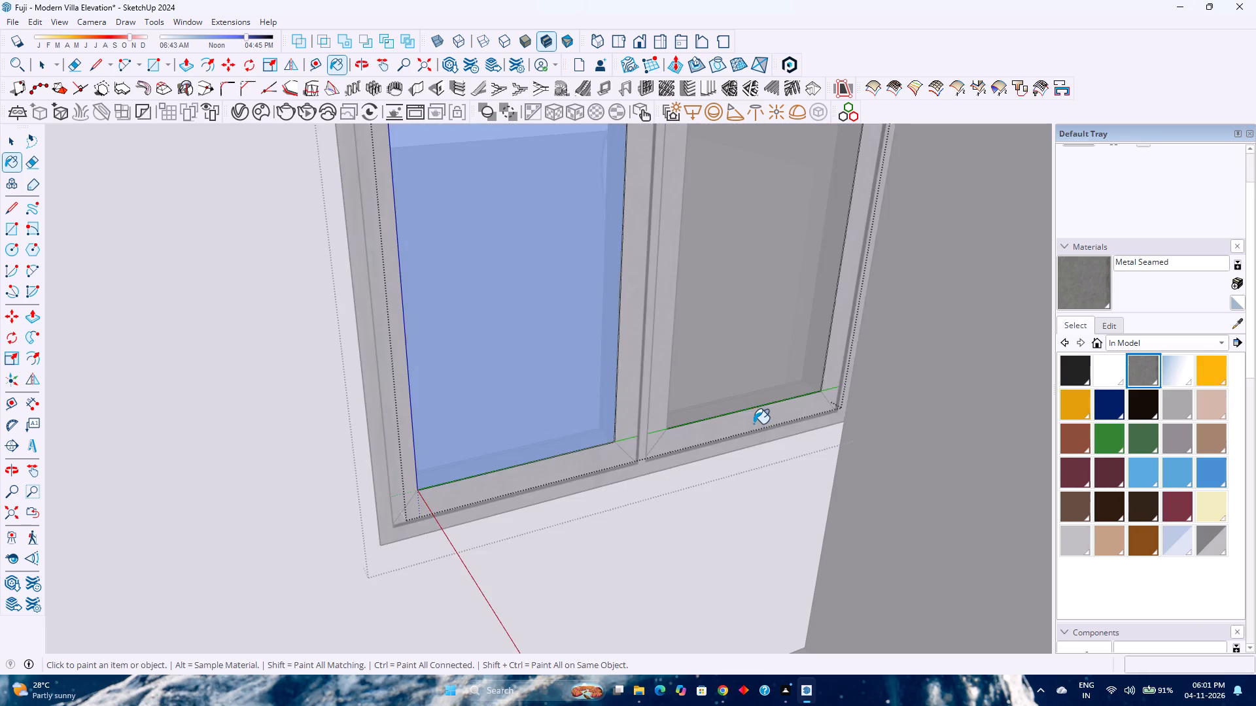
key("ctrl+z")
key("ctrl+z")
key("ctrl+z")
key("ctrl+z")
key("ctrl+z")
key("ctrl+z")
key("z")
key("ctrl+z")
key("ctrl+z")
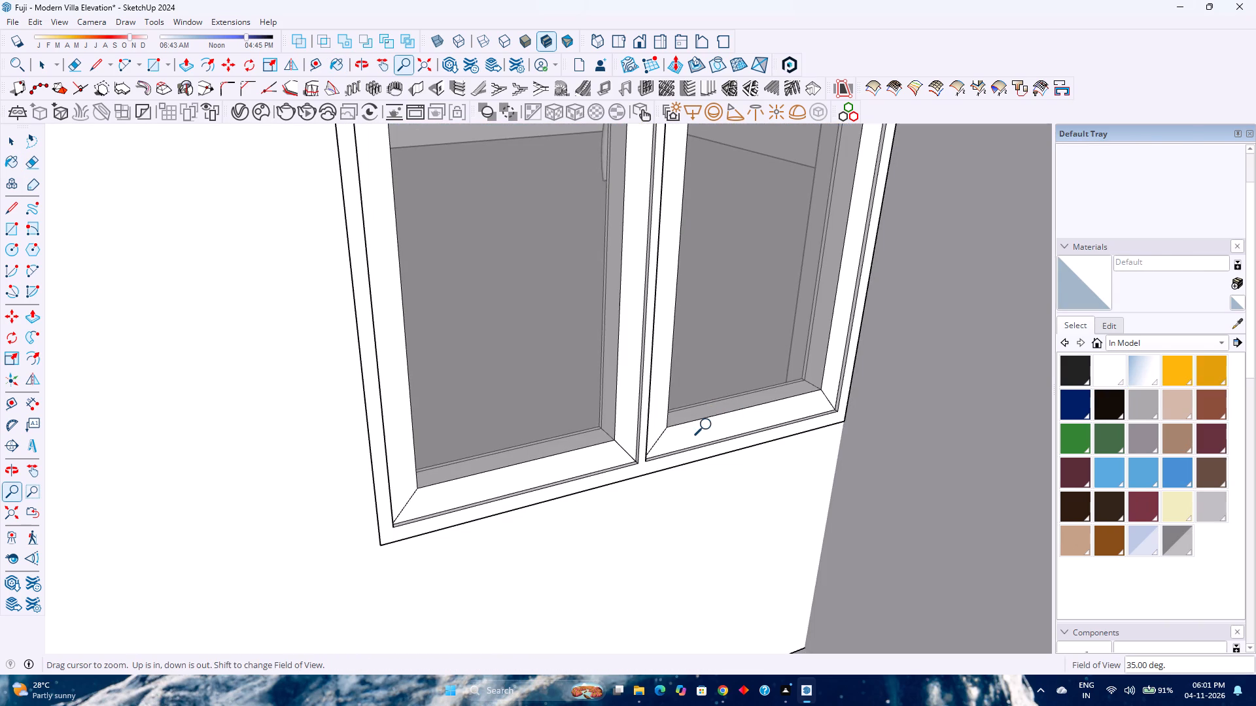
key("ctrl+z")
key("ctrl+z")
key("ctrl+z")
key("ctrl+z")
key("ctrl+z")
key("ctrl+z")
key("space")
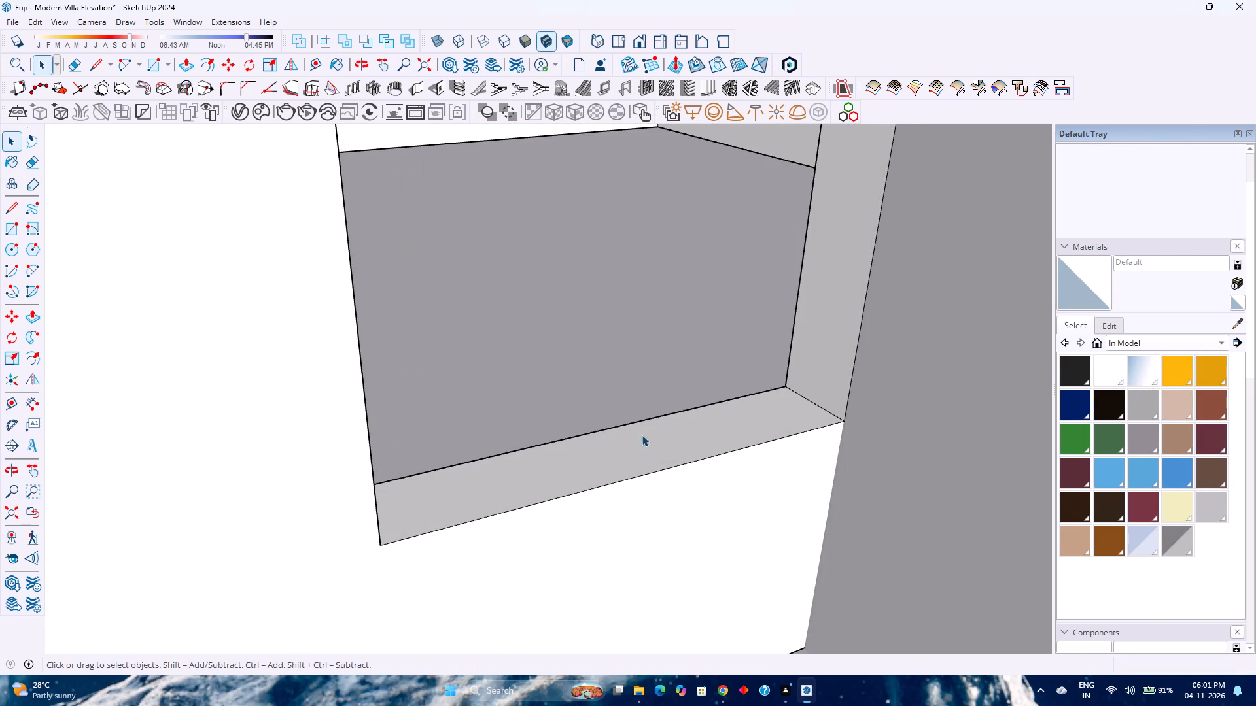
Return to the overall view of the villa and save the model.
scroll(619, 435, "down", 13)
scroll(534, 422, "down", 9)
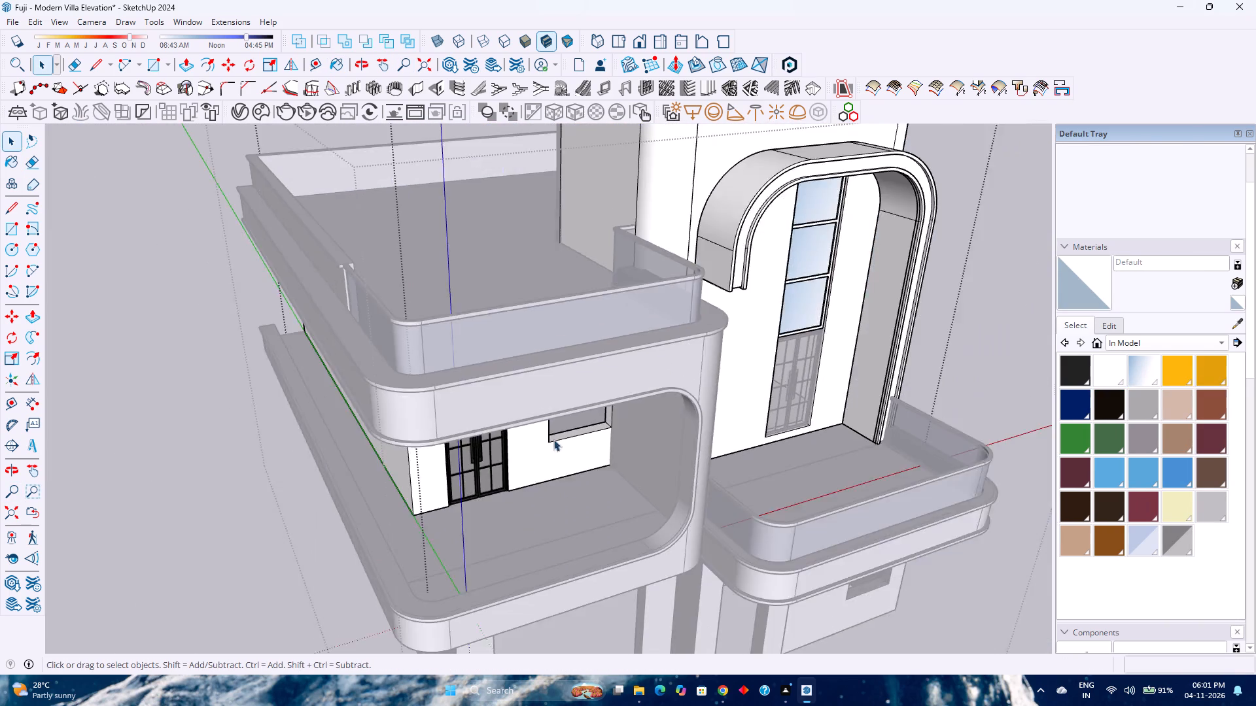
middle_click(584, 480)
middle_click_drag(574, 472, 476, 383)
scroll(475, 377, "down", 4)
scroll(475, 377, "up", 1)
scroll(475, 377, "down", 3)
left_click(877, 429)
key("ctrl+s")
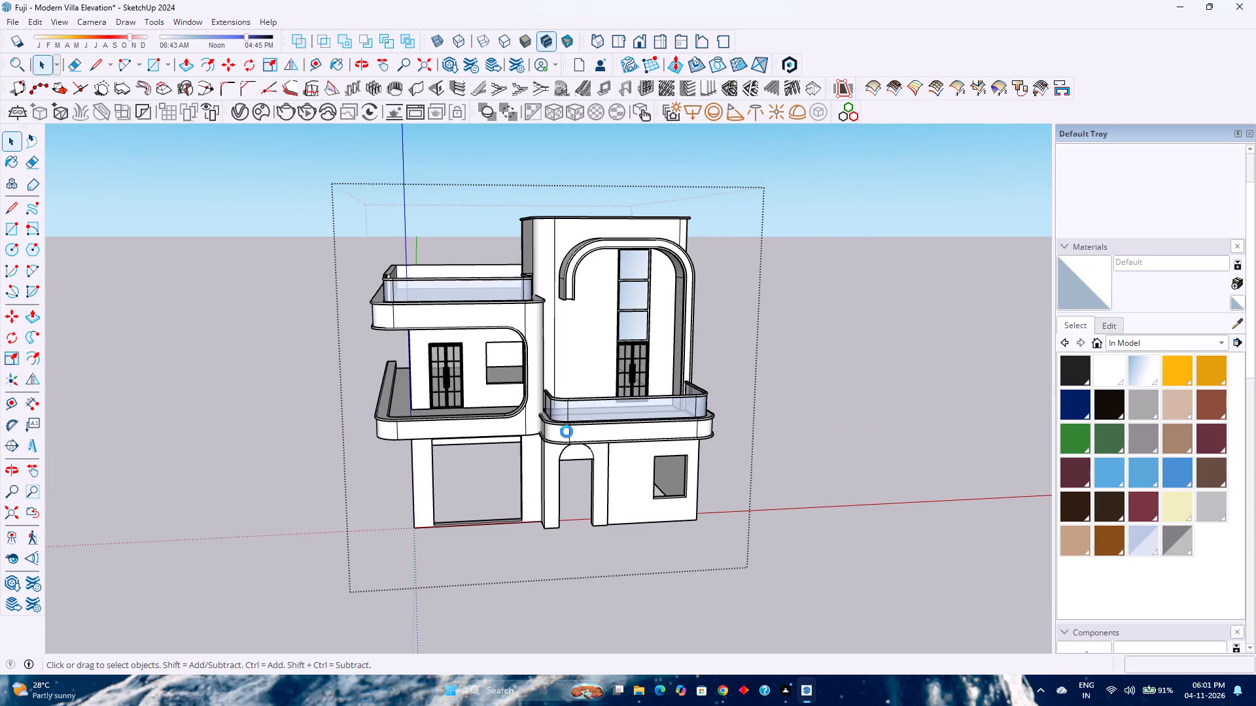
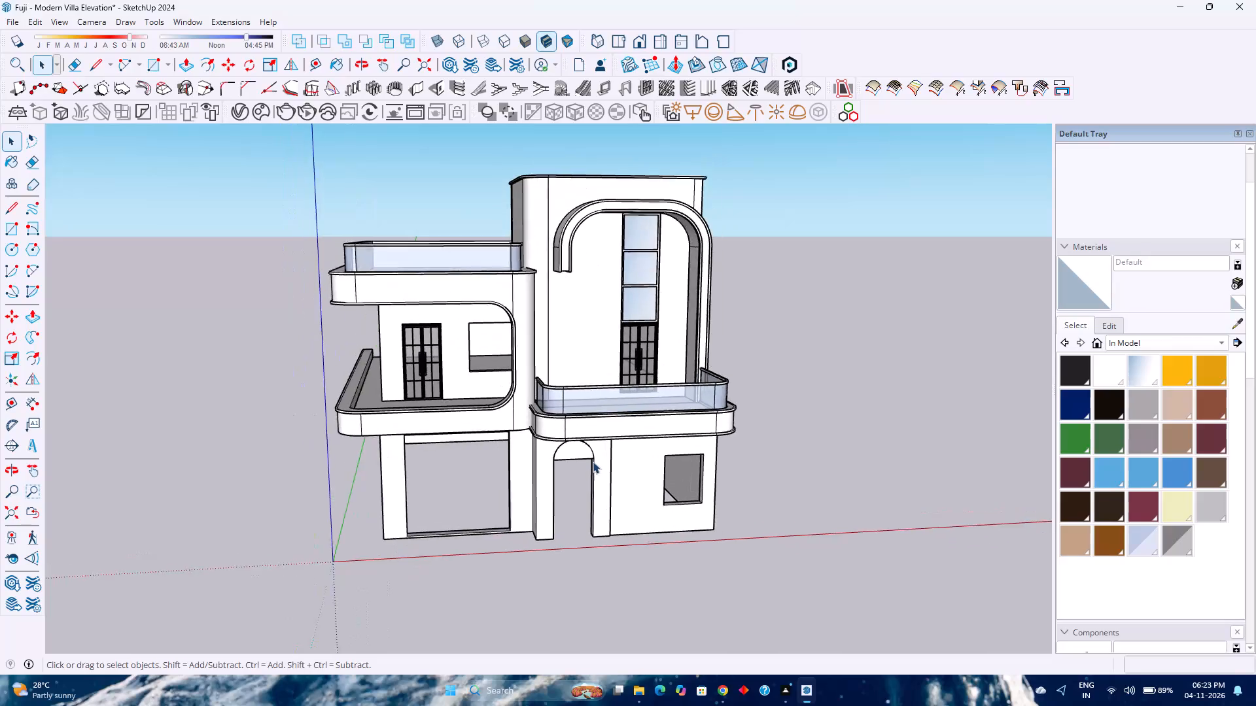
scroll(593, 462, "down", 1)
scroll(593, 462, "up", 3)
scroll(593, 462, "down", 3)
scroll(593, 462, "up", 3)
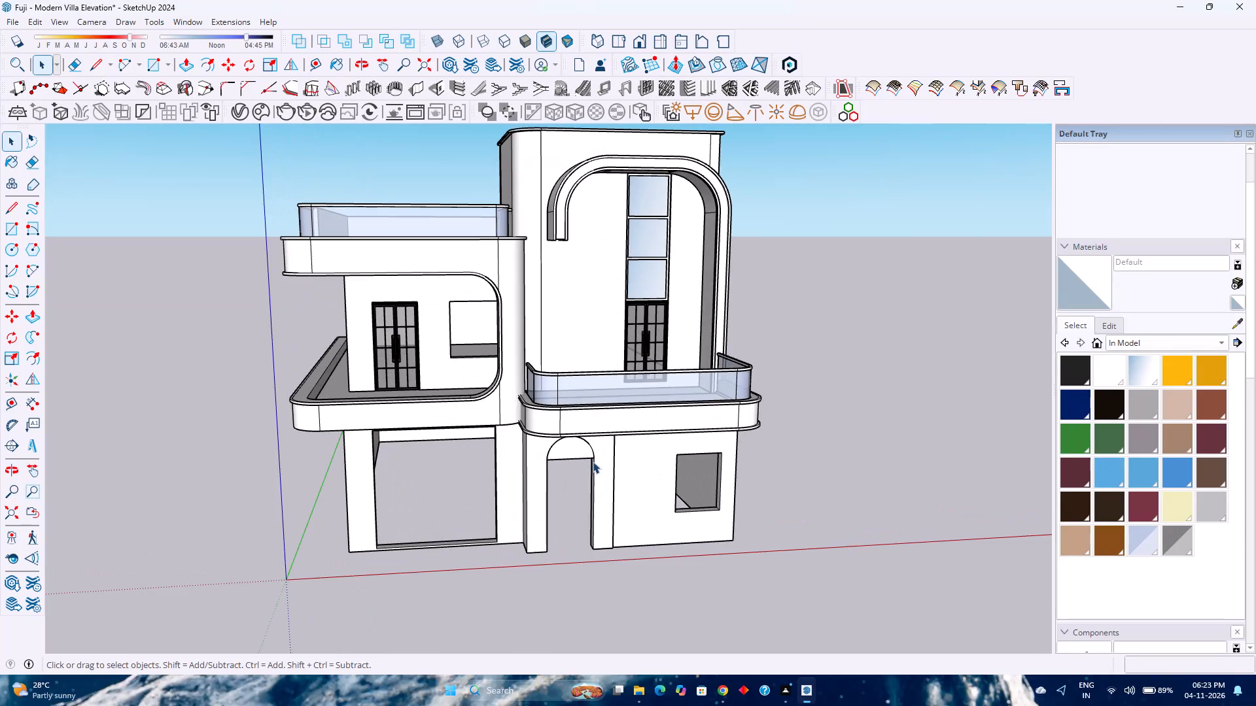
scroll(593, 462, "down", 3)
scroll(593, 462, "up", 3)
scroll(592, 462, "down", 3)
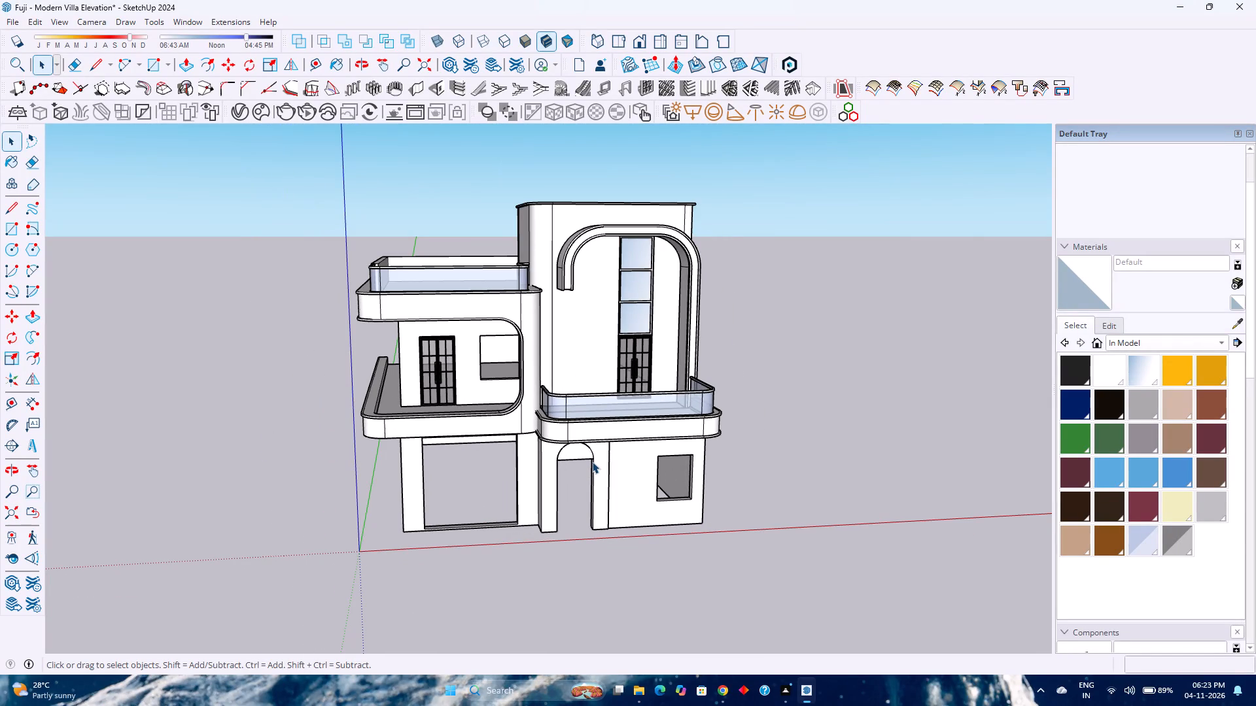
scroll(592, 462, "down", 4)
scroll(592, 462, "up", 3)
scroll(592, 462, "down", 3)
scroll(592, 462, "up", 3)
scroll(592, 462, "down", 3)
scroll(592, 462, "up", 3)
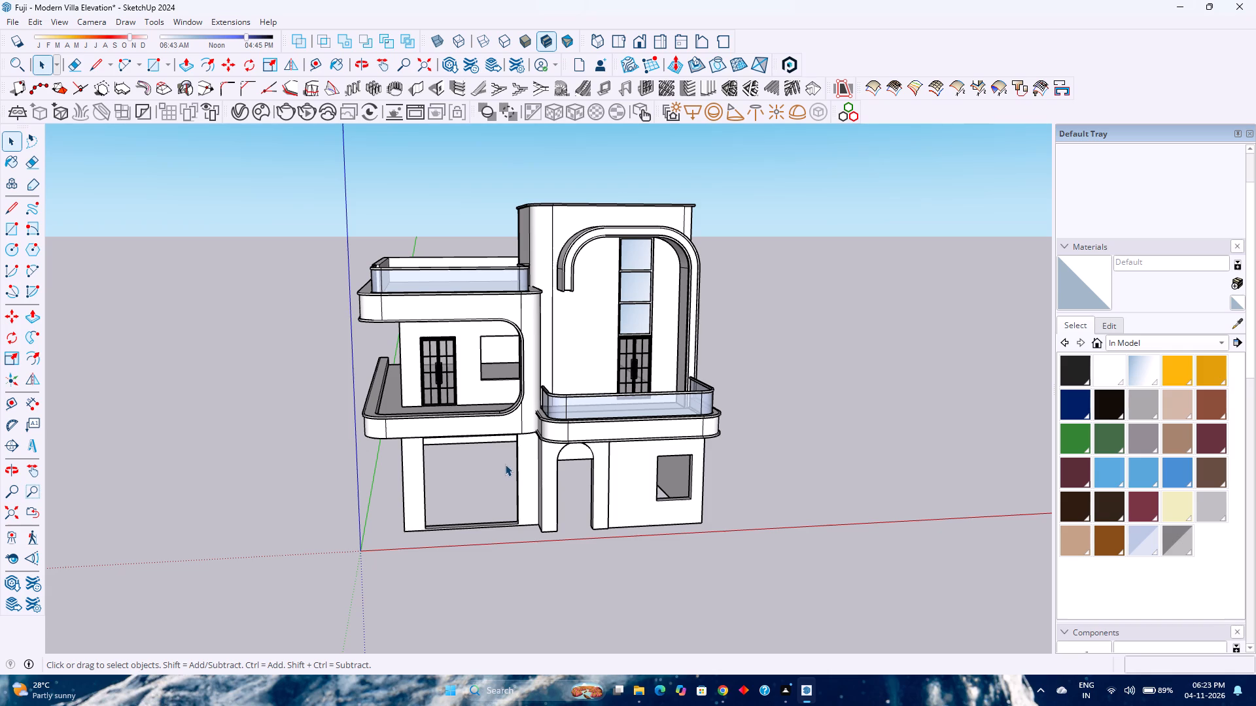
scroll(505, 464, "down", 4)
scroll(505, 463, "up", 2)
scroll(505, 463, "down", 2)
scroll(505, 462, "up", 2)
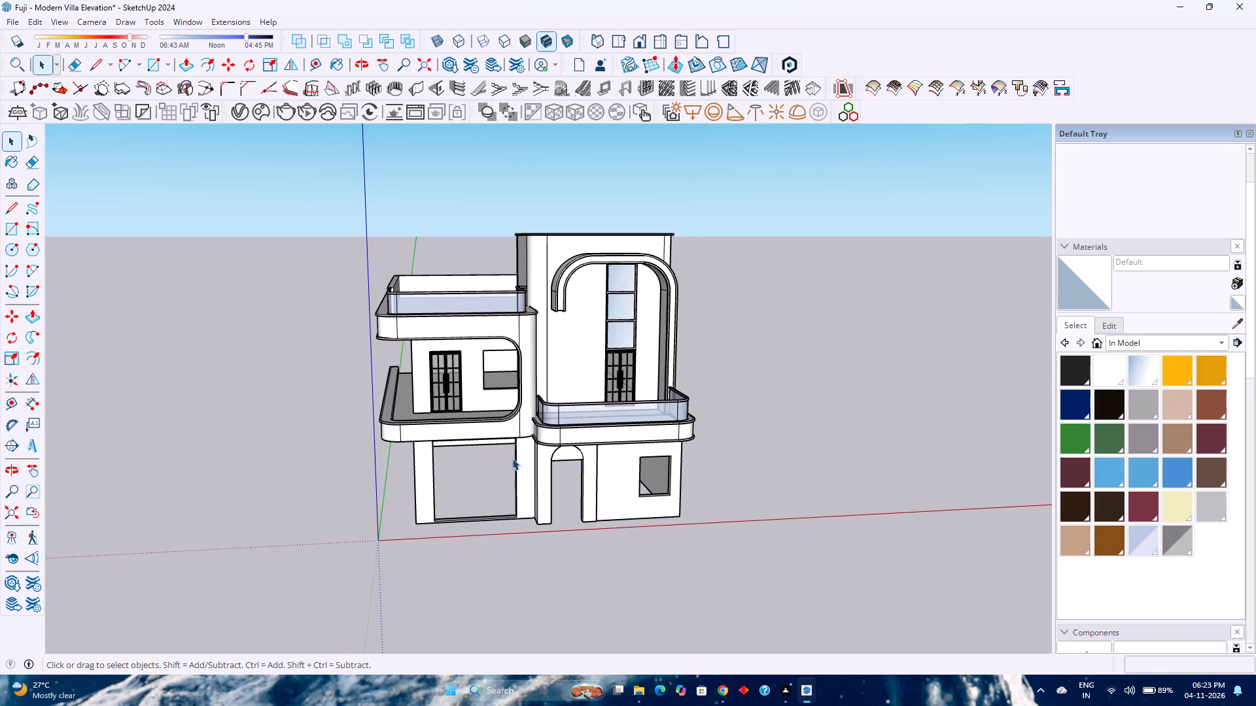
Examine the villa from above, the front and the side to review its remaining openings.
scroll(512, 458, "up", 1)
middle_click_drag(512, 458, 430, 430)
middle_click_drag(427, 429, 417, 426)
scroll(578, 310, "up", 5)
middle_click(575, 318)
middle_click(574, 318)
middle_click_drag(574, 318, 657, 429)
middle_click(657, 429)
scroll(654, 421, "down", 6)
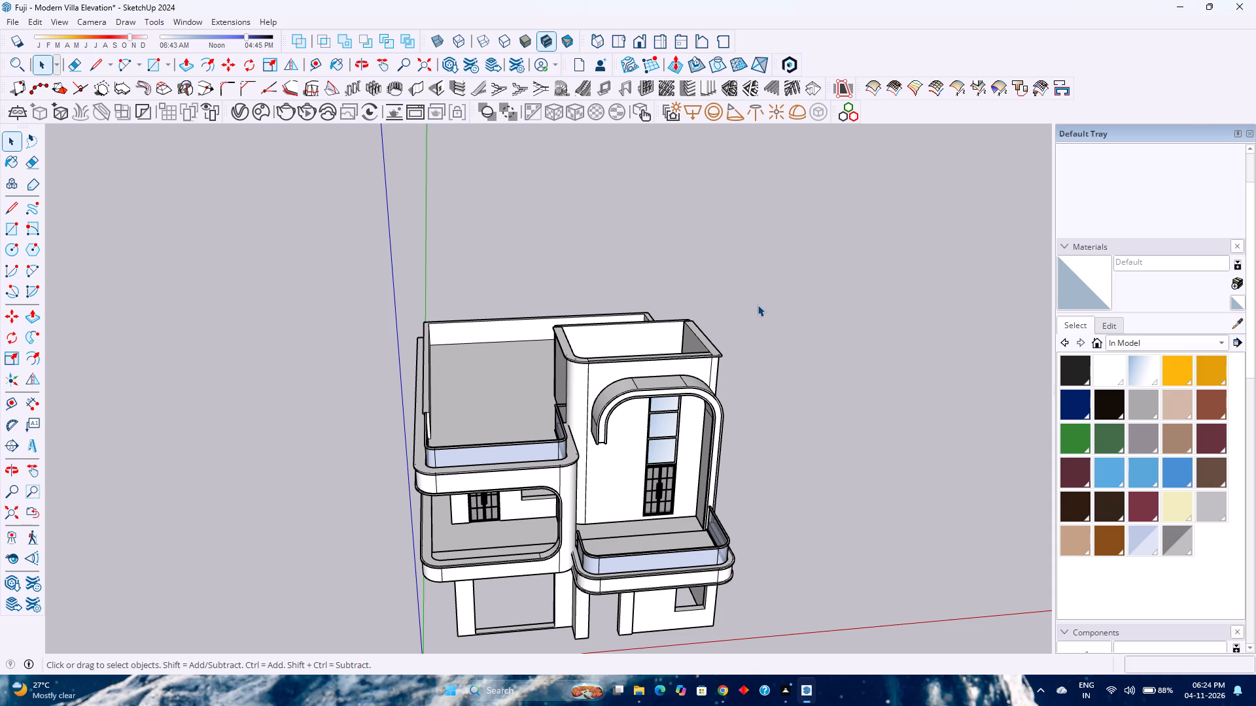
scroll(758, 305, "down", 6)
scroll(686, 443, "up", 2)
scroll(686, 441, "down", 3)
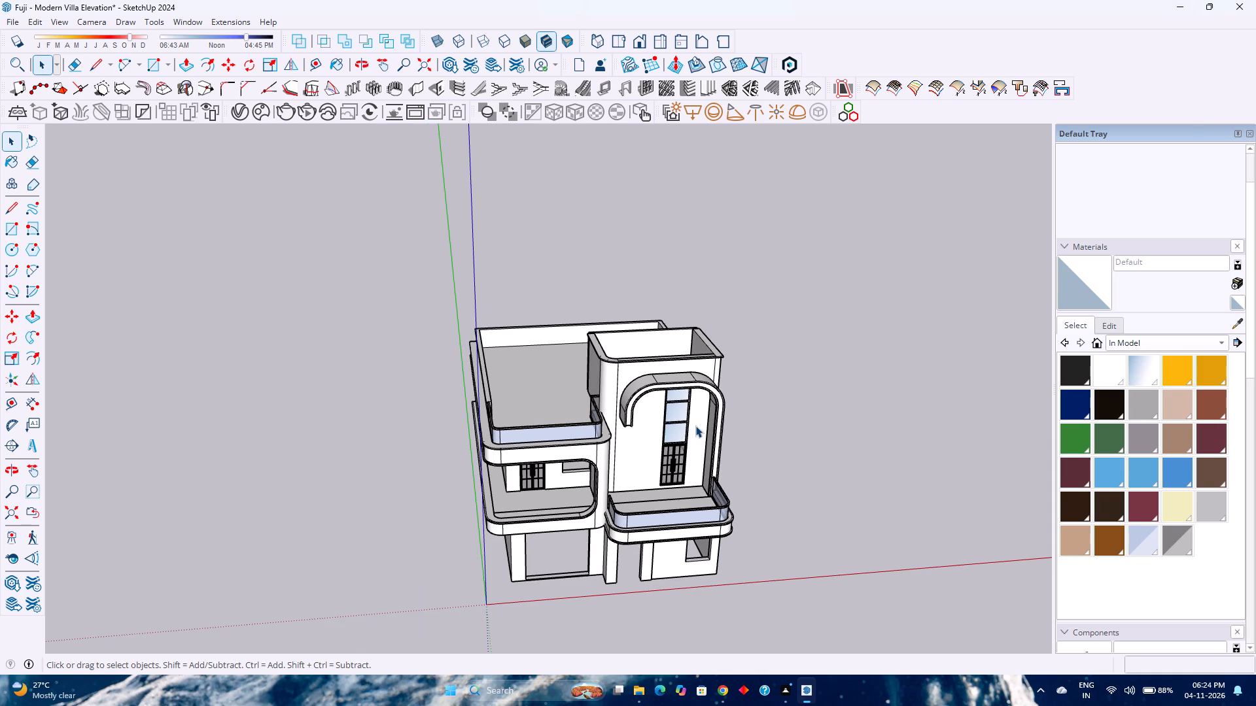
scroll(705, 414, "down", 2)
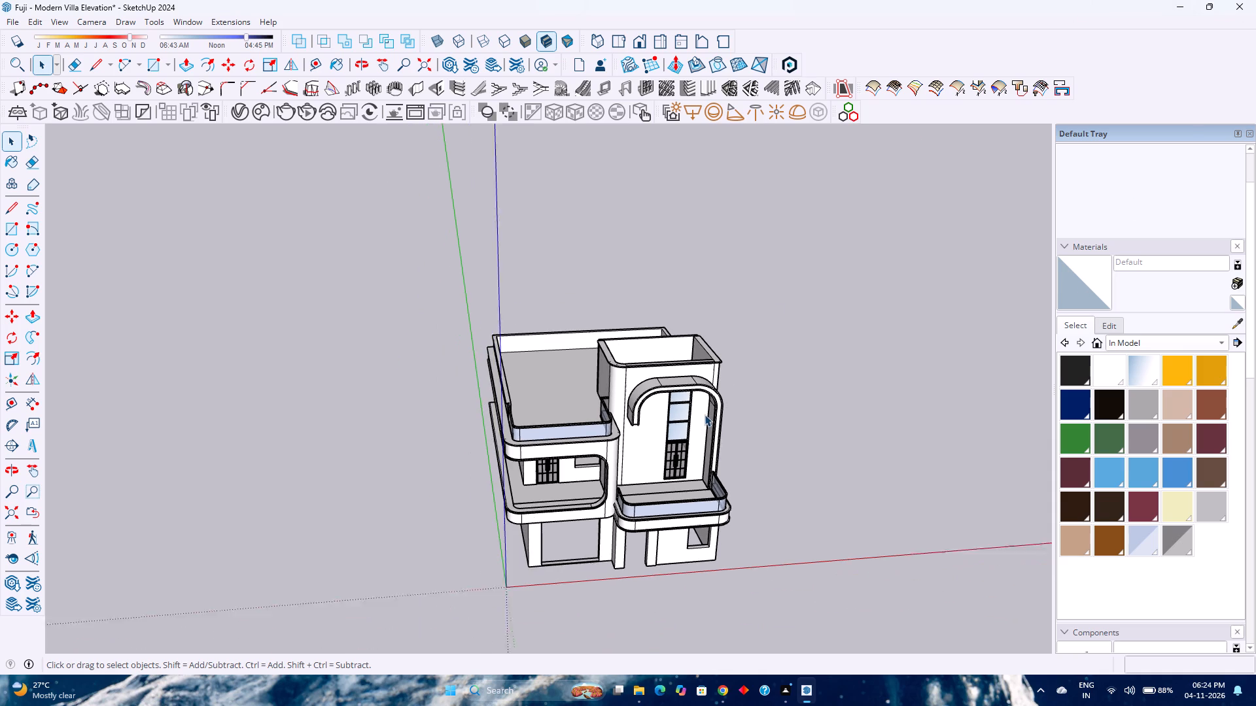
middle_click(724, 422)
middle_click_drag(720, 422, 629, 411)
middle_click(629, 411)
scroll(634, 405, "down", 4)
middle_click_drag(688, 473, 633, 432)
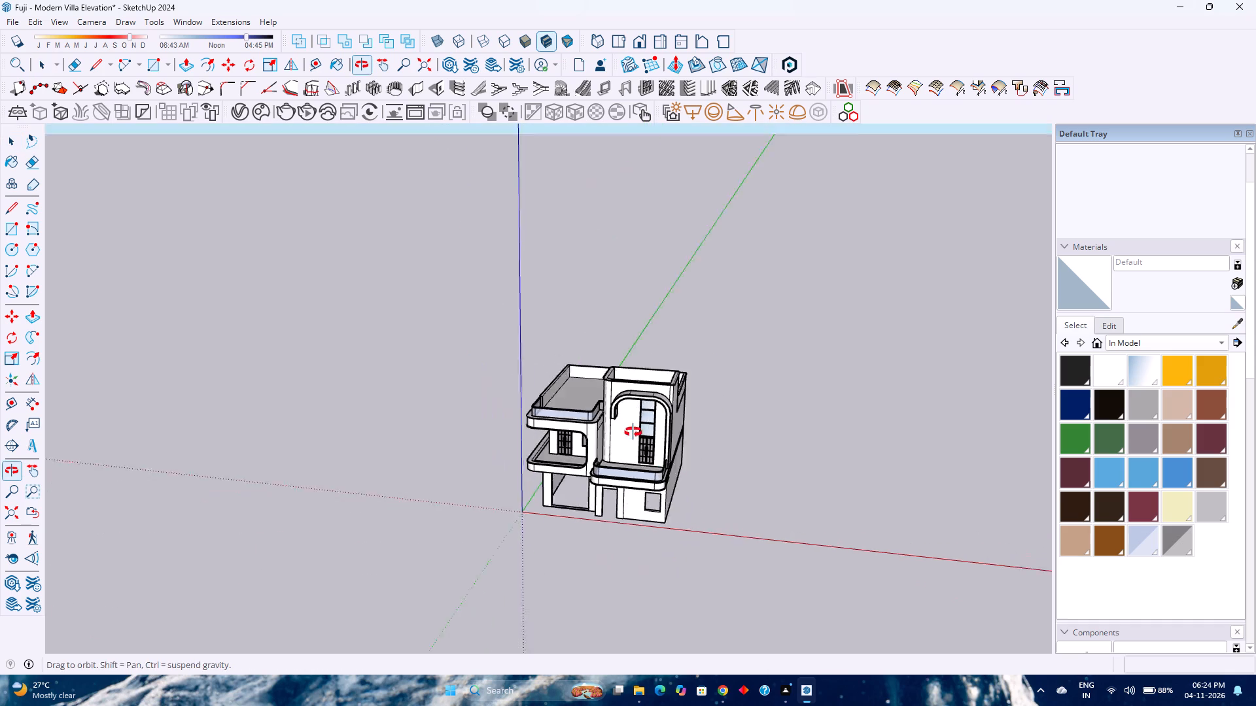
middle_click_drag(633, 432, 598, 412)
middle_click(598, 412)
scroll(633, 413, "up", 9)
middle_click(676, 452)
middle_click_drag(676, 451, 647, 446)
middle_click(627, 443)
middle_click(625, 442)
middle_click(621, 441)
middle_click(621, 440)
scroll(610, 423, "down", 5)
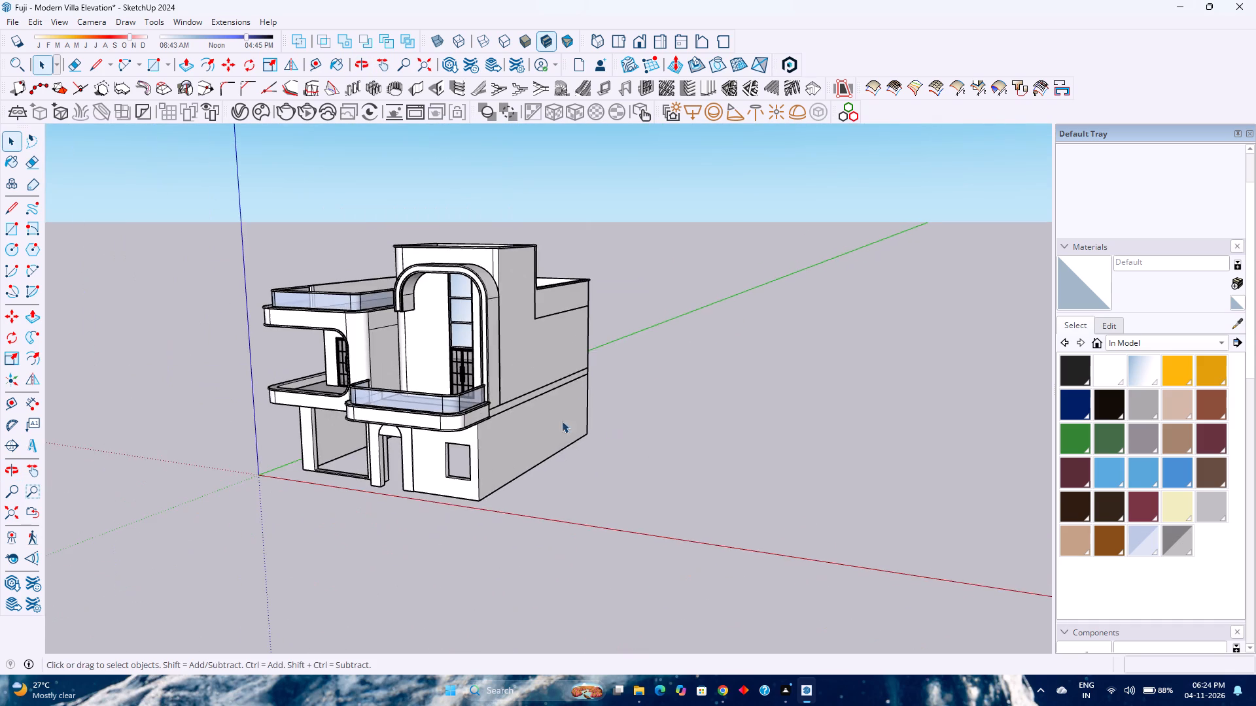
middle_click(403, 395)
middle_click_drag(403, 395, 628, 428)
scroll(625, 409, "down", 3)
scroll(534, 302, "up", 7)
middle_click(498, 329)
middle_click_drag(499, 331, 618, 343)
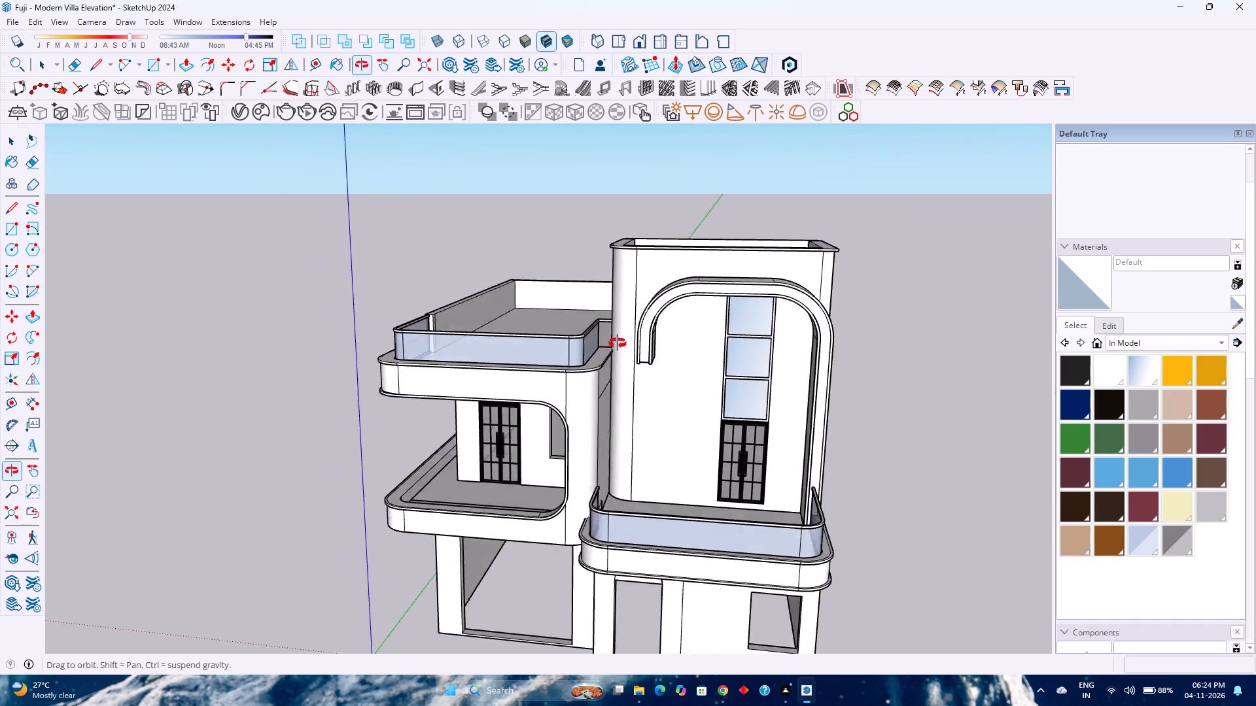
middle_click_drag(618, 343, 654, 343)
middle_click(654, 343)
middle_click(655, 343)
scroll(657, 343, "down", 8)
scroll(657, 343, "up", 5)
middle_click(712, 399)
middle_click(712, 399)
middle_click_drag(712, 399, 640, 372)
scroll(640, 367, "down", 4)
scroll(549, 380, "up", 9)
middle_click(521, 371)
middle_click_drag(521, 371, 638, 377)
middle_click(638, 377)
middle_click(638, 377)
scroll(638, 376, "down", 6)
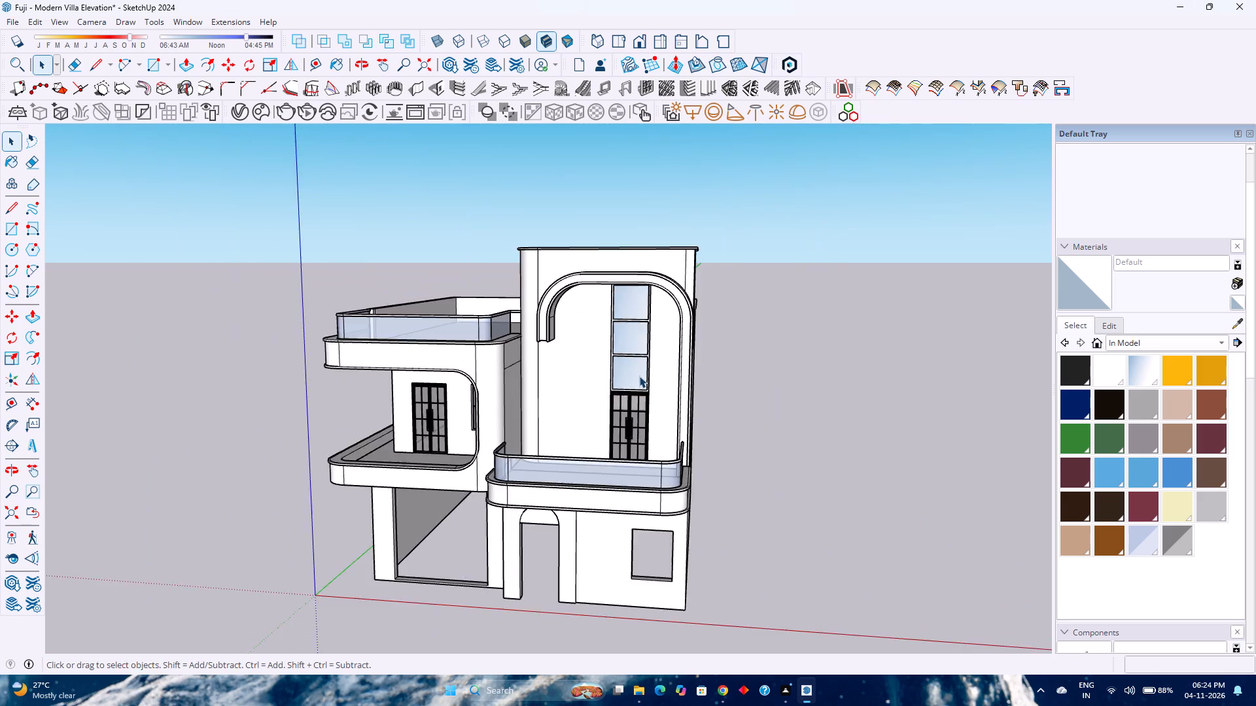
scroll(639, 376, "down", 2)
middle_click(521, 376)
middle_click_drag(521, 376, 633, 383)
middle_click_drag(633, 383, 706, 383)
middle_click(706, 383)
Inside the ground-floor wall group, draw a 9' by 9' rectangle covering the large square front opening.
scroll(572, 543, "up", 8)
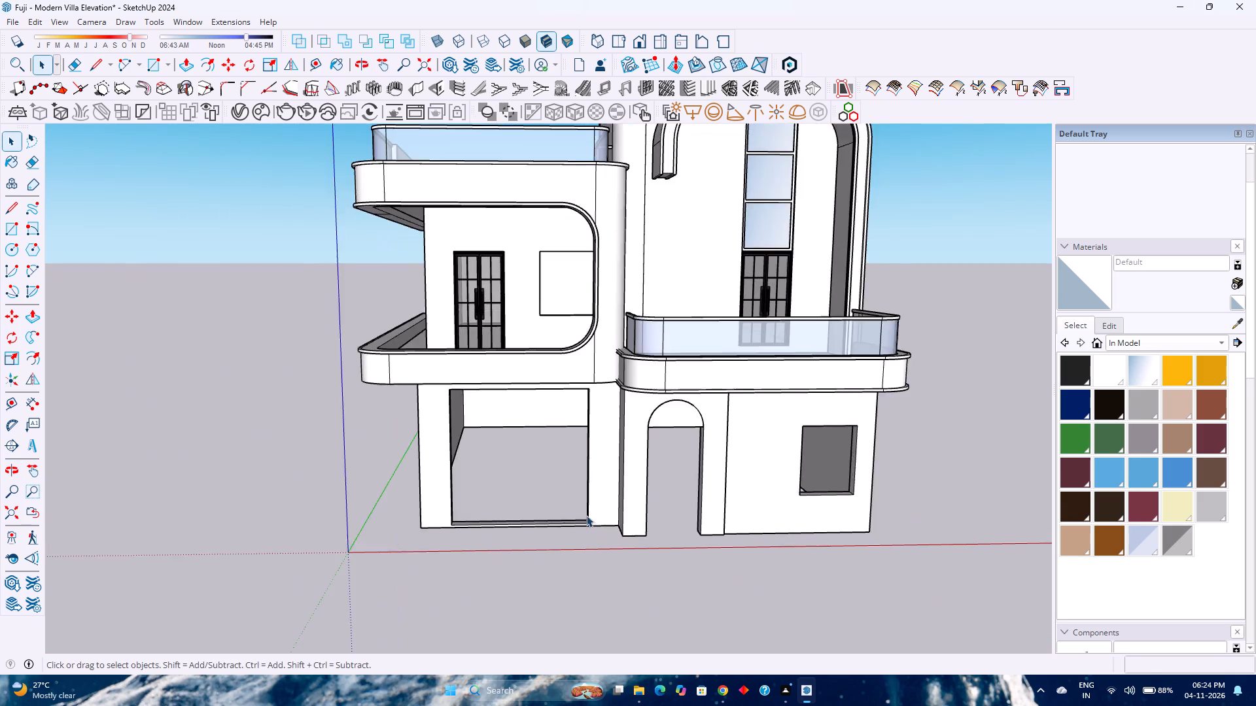
scroll(586, 515, "up", 3)
middle_click_drag(589, 507, 584, 484)
middle_click_drag(583, 479, 577, 454)
middle_click(577, 454)
middle_click(576, 452)
double_click(566, 325)
scroll(562, 324, "up", 4)
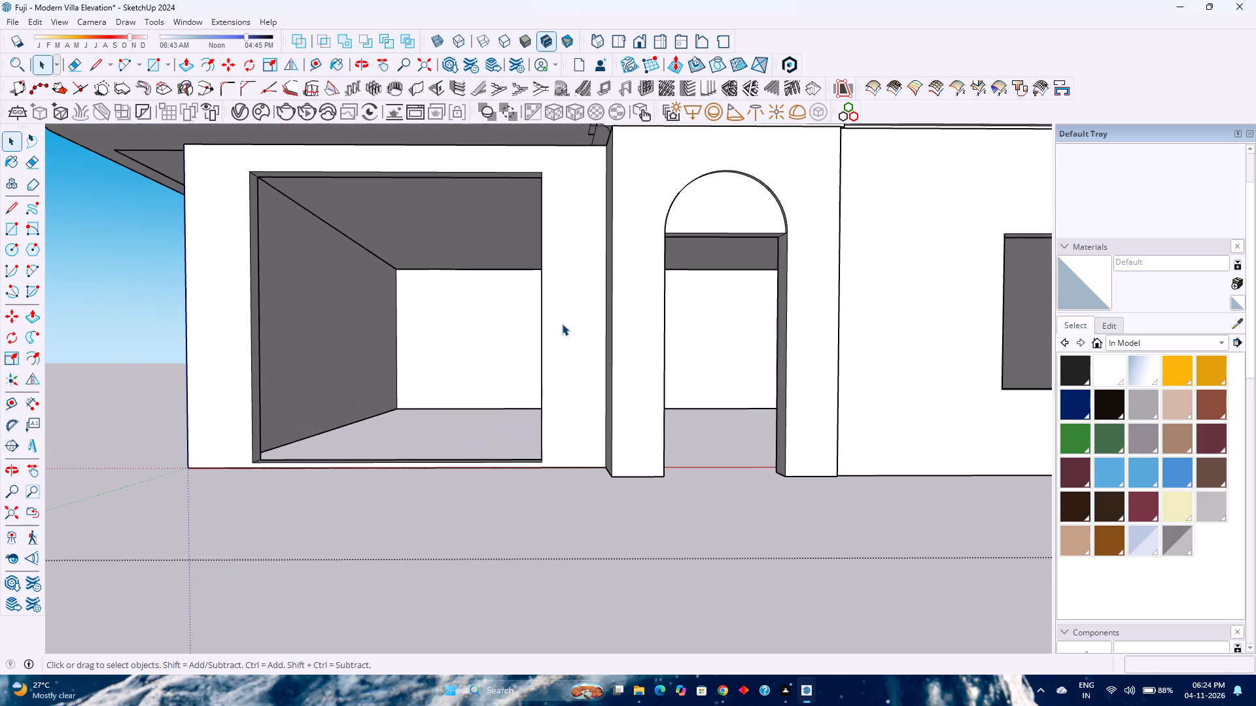
middle_click_drag(559, 331, 631, 447, "shift")
middle_click(631, 447, "shift")
scroll(621, 427, "up", 2)
middle_click_drag(621, 427, 638, 380, "shift")
middle_click(639, 379, "shift")
middle_click(640, 378, "shift")
scroll(642, 381, "up", 3)
scroll(642, 381, "down", 2)
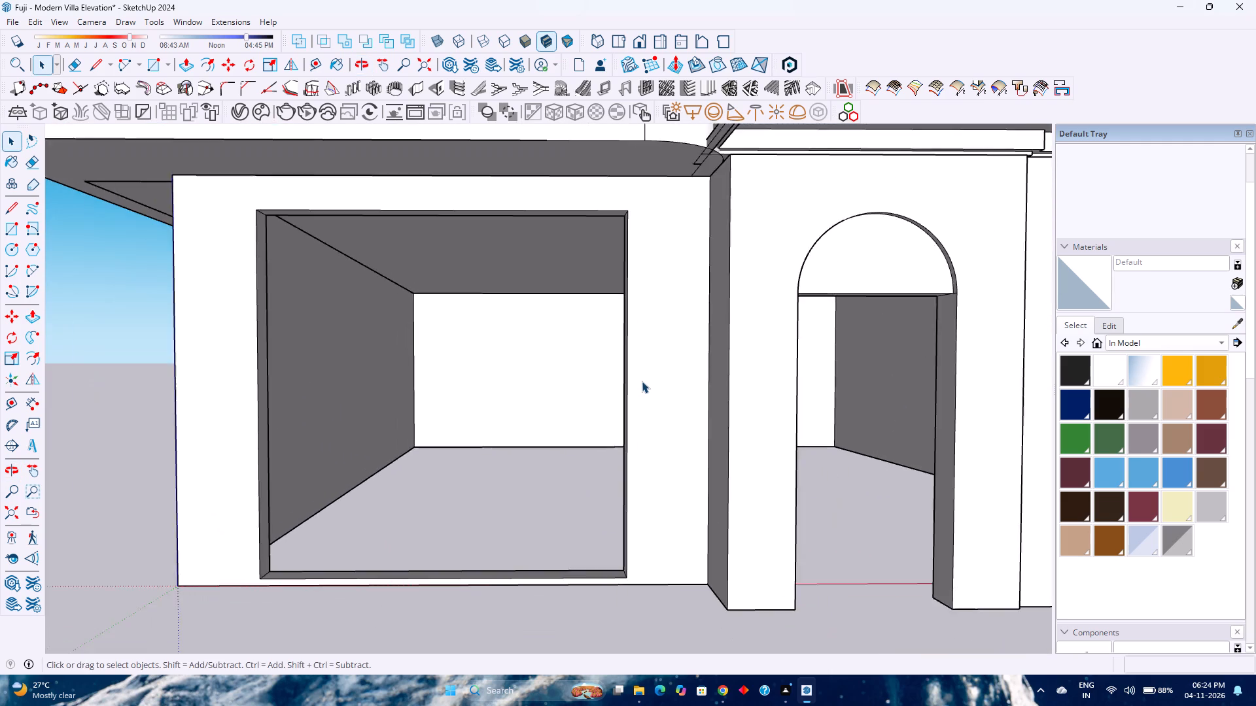
scroll(642, 381, "down", 5)
middle_click_drag(638, 402, 636, 386)
middle_click(636, 386)
scroll(636, 384, "down", 5)
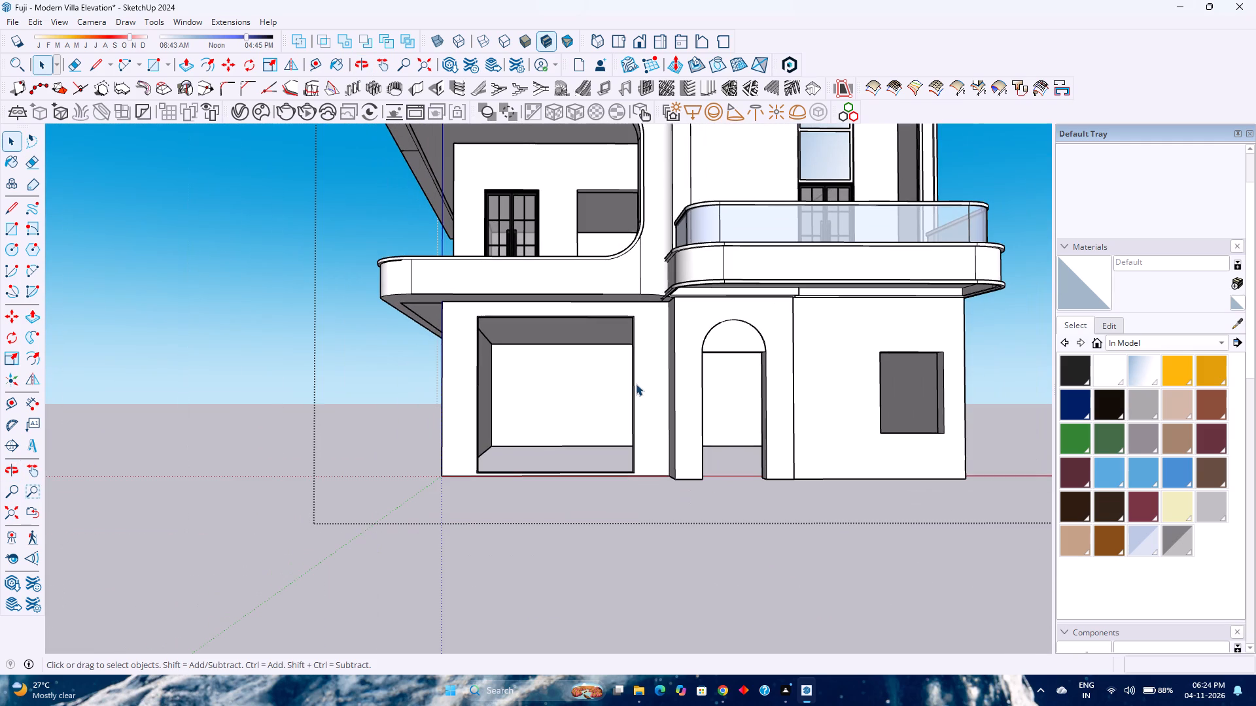
left_click(646, 366)
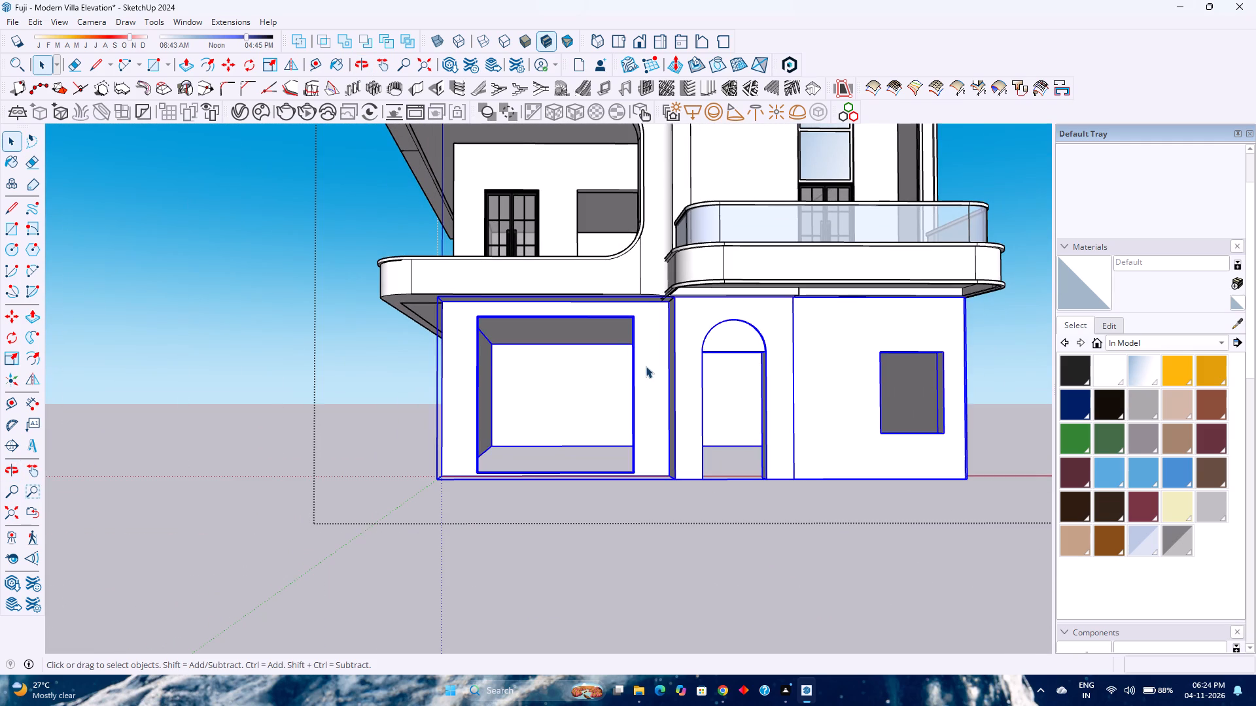
double_click(646, 366)
scroll(646, 366, "up", 5)
scroll(644, 366, "down", 3)
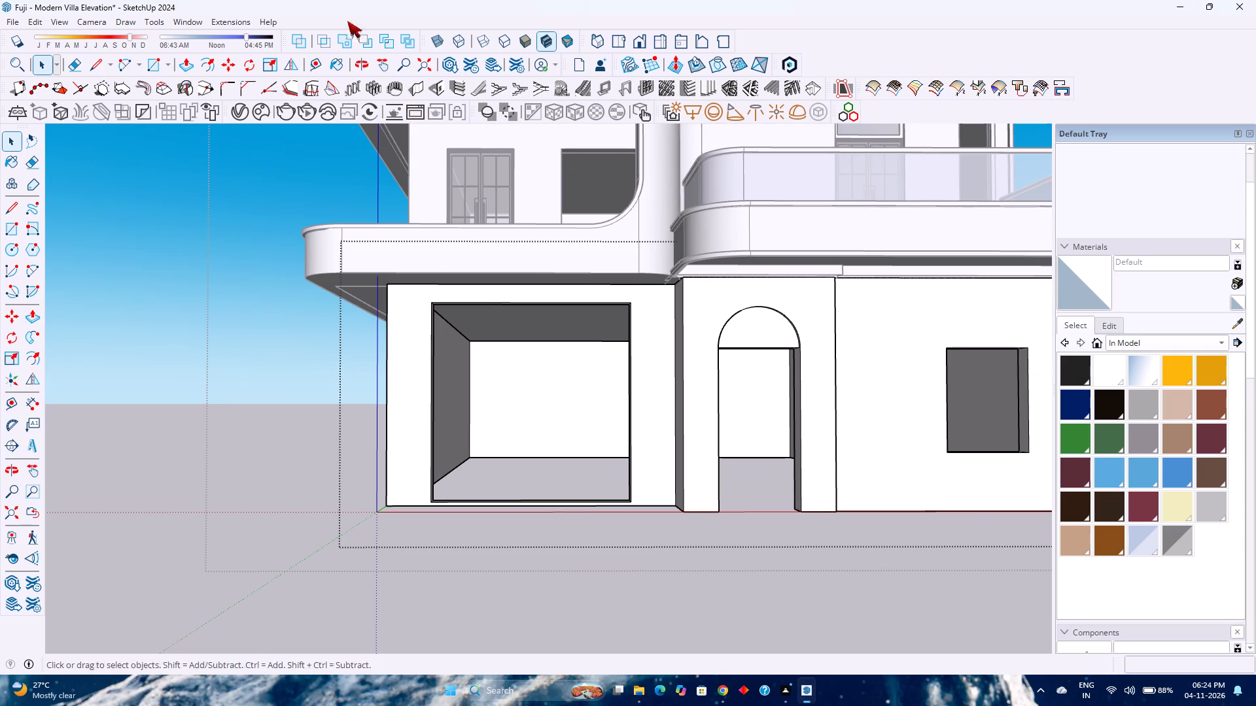
left_click(155, 67)
left_click(432, 299)
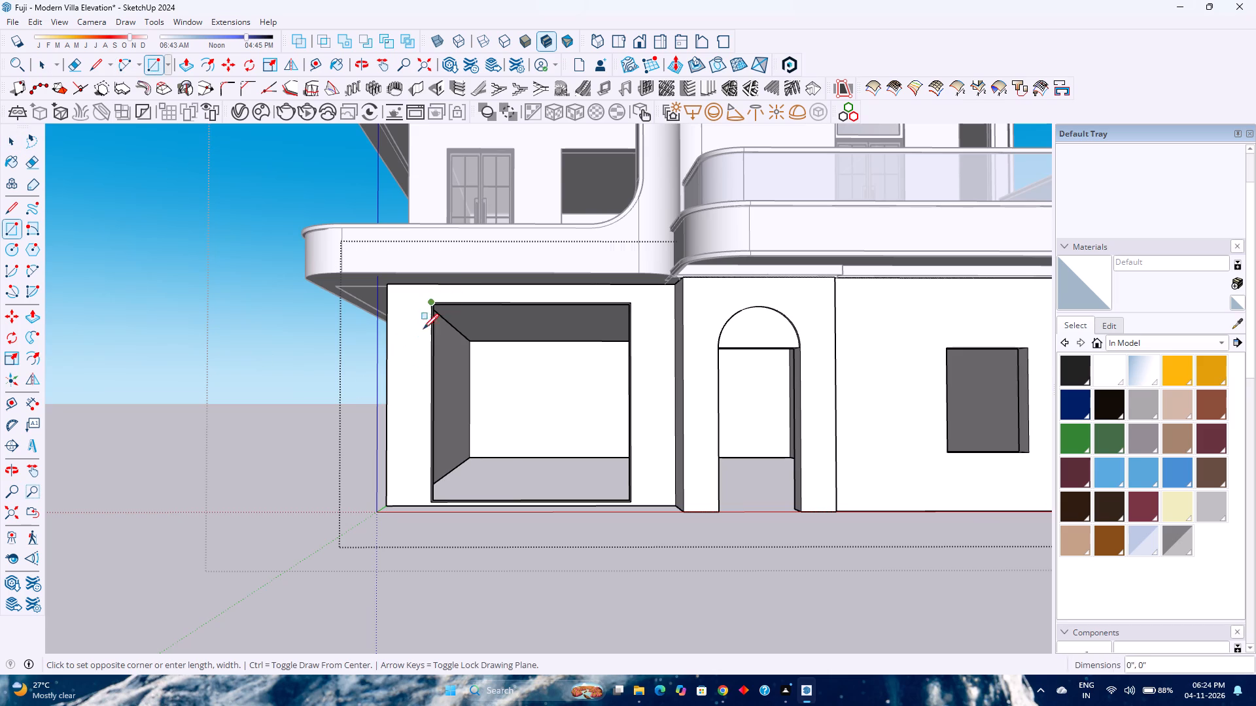
left_click(631, 503)
Group the new rectangle's face with its edges and open that group for editing.
key("space")
left_click(583, 419)
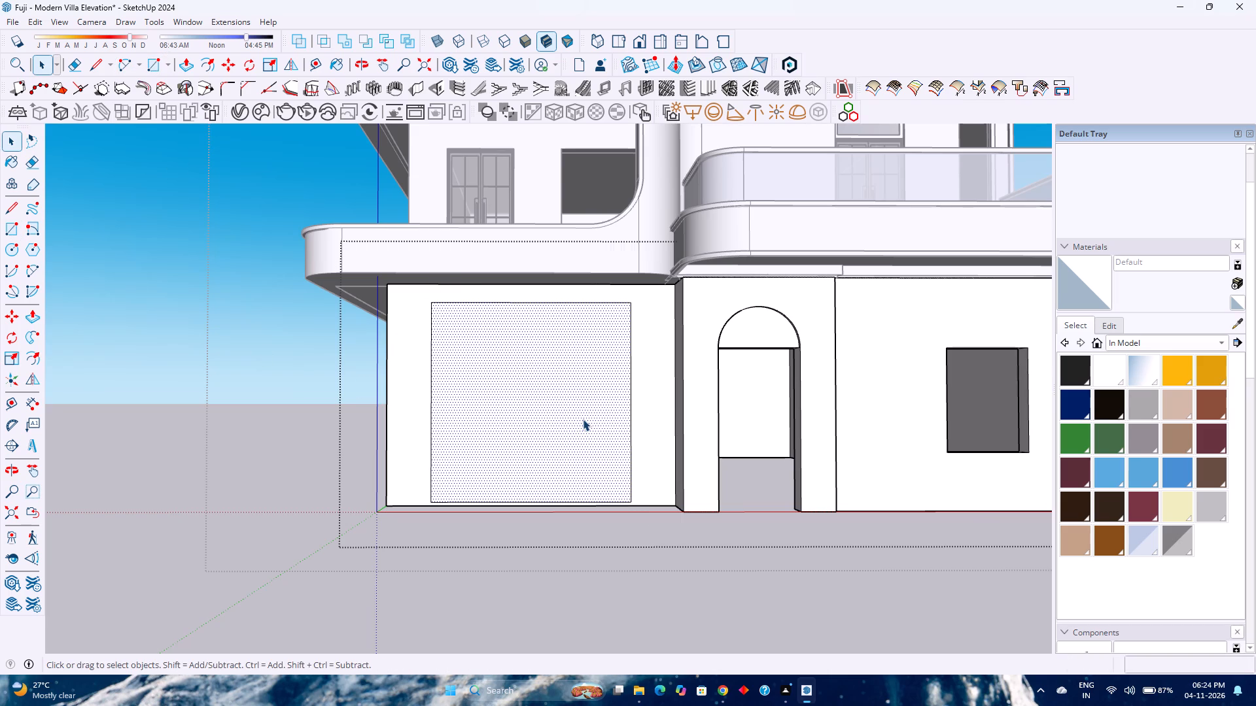
double_click(583, 417)
right_click(583, 417)
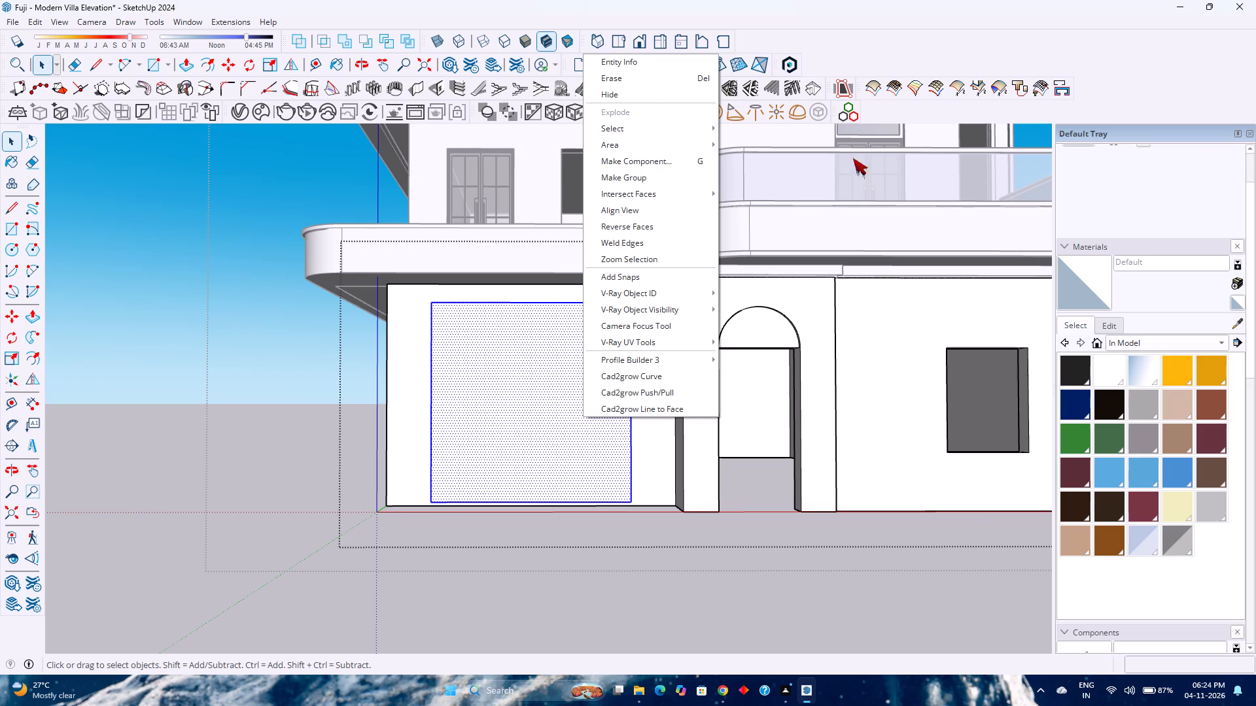
left_click(622, 180)
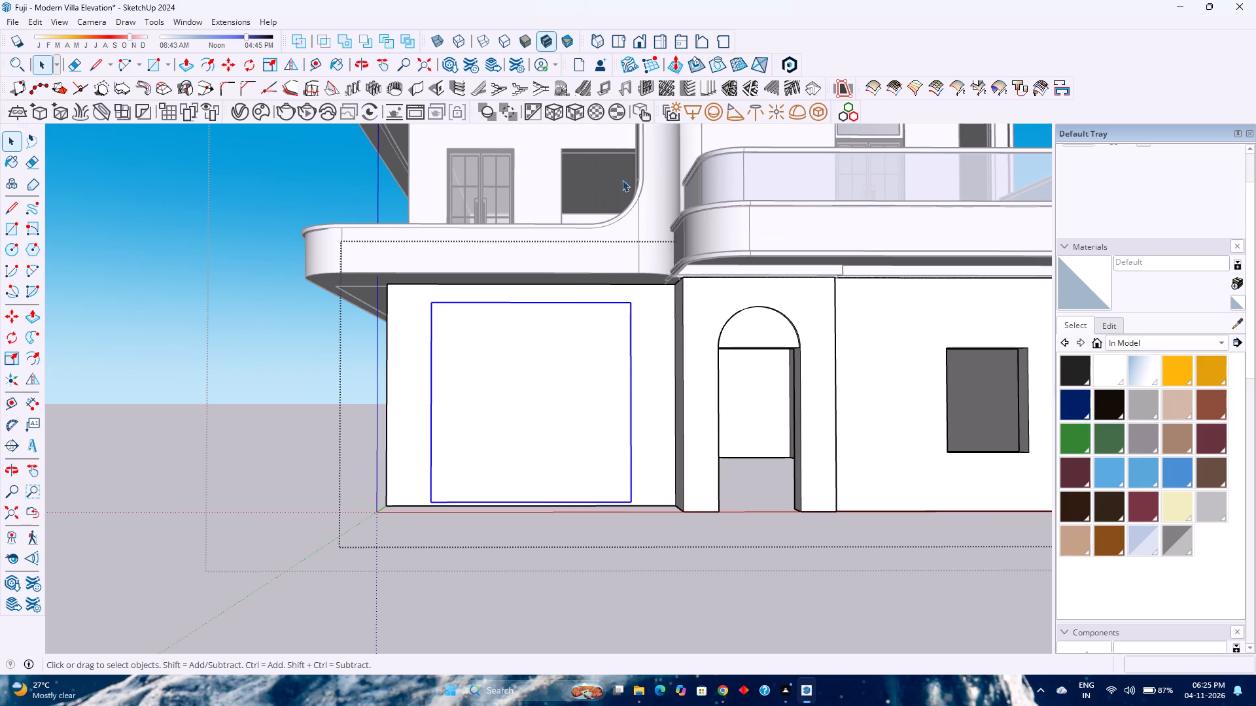
double_click(560, 365)
scroll(559, 363, "up", 2)
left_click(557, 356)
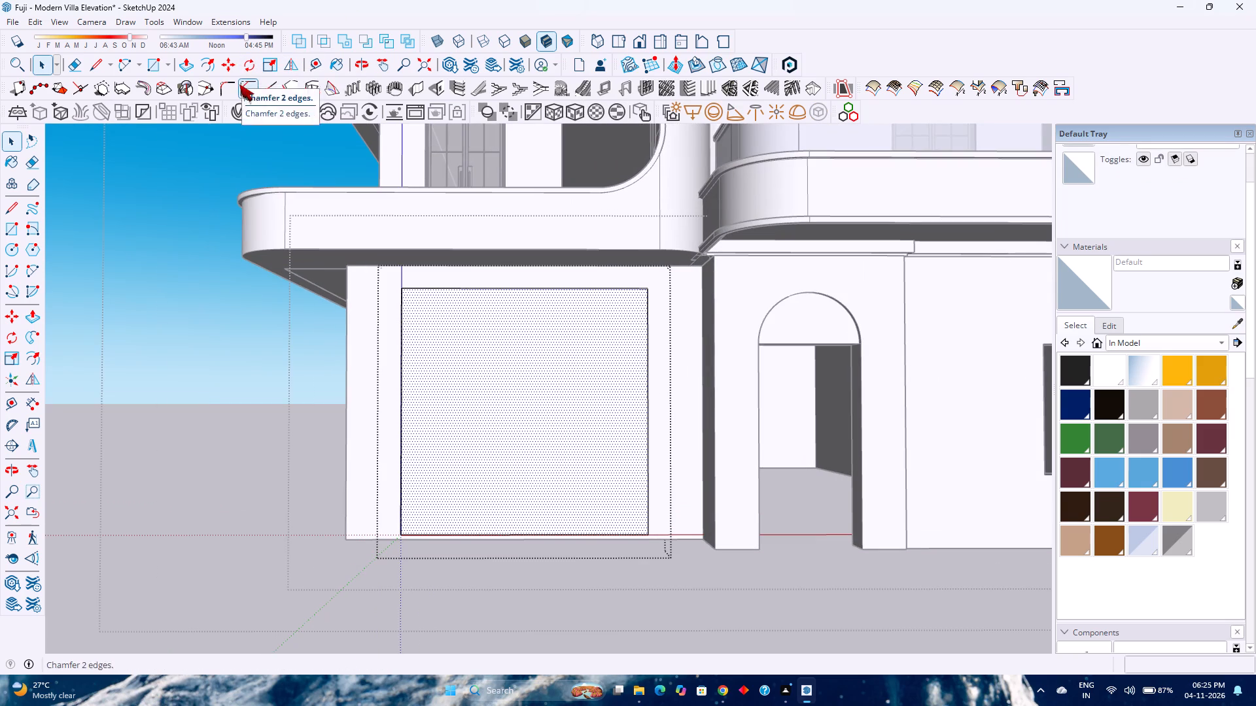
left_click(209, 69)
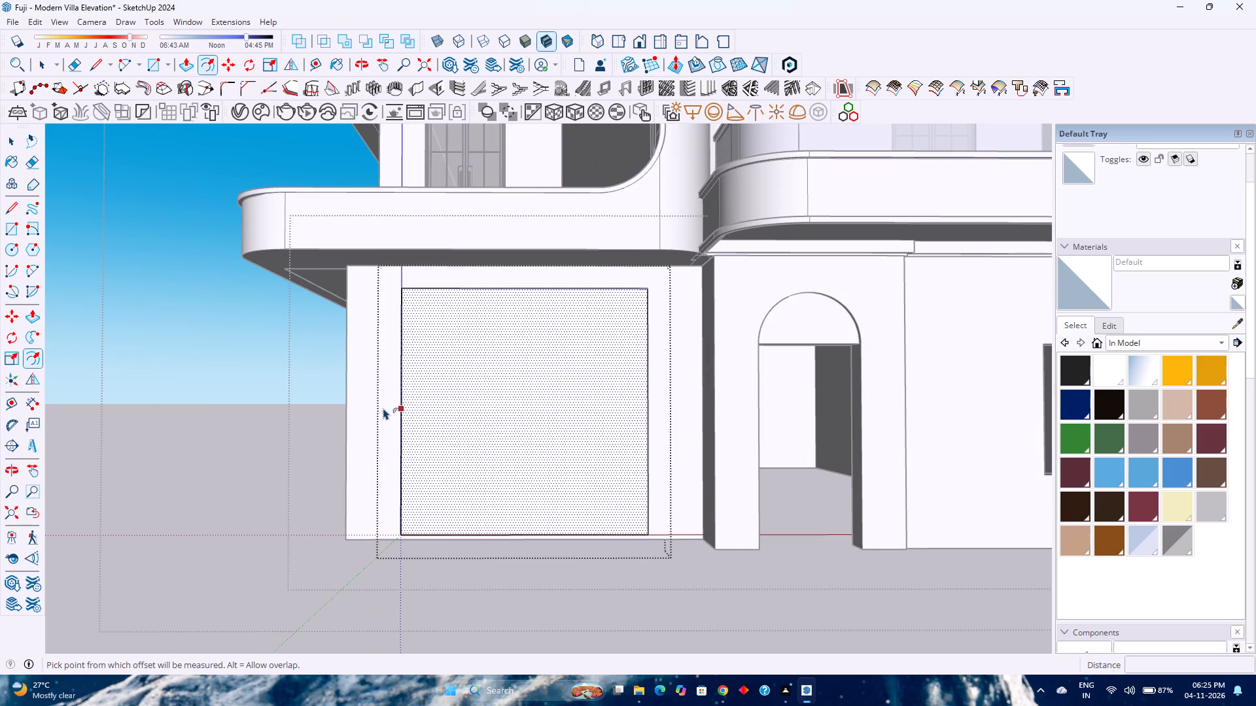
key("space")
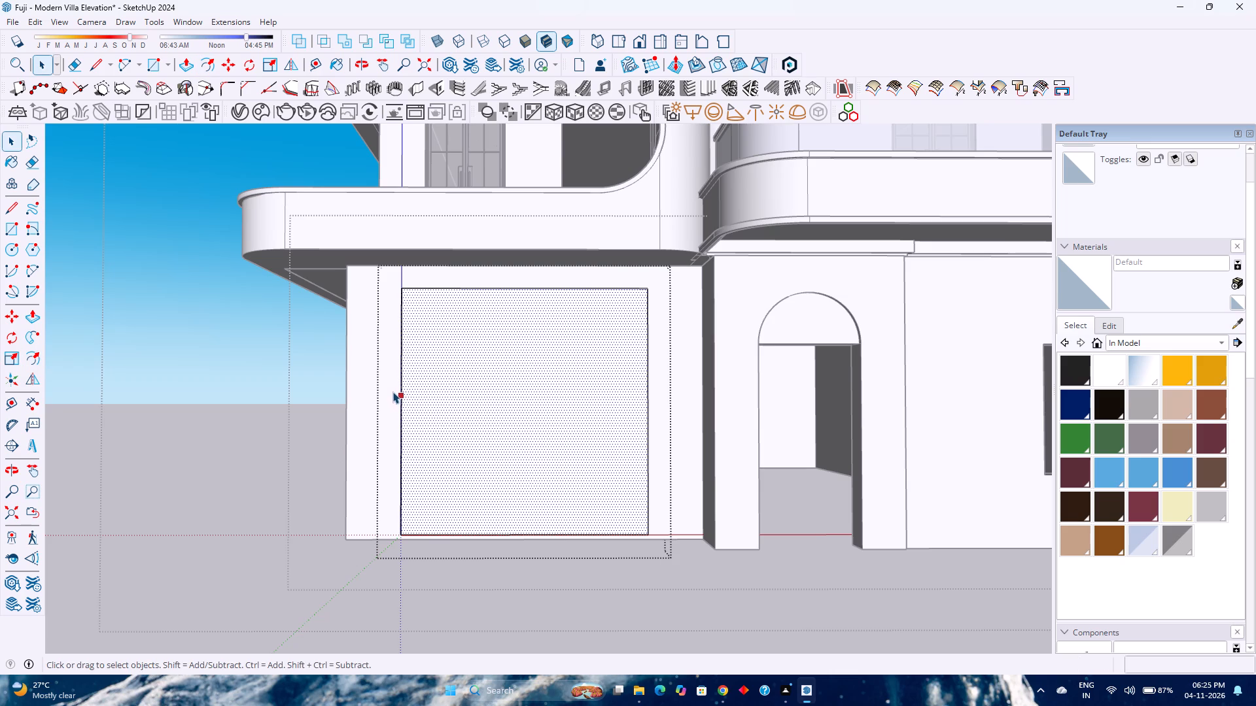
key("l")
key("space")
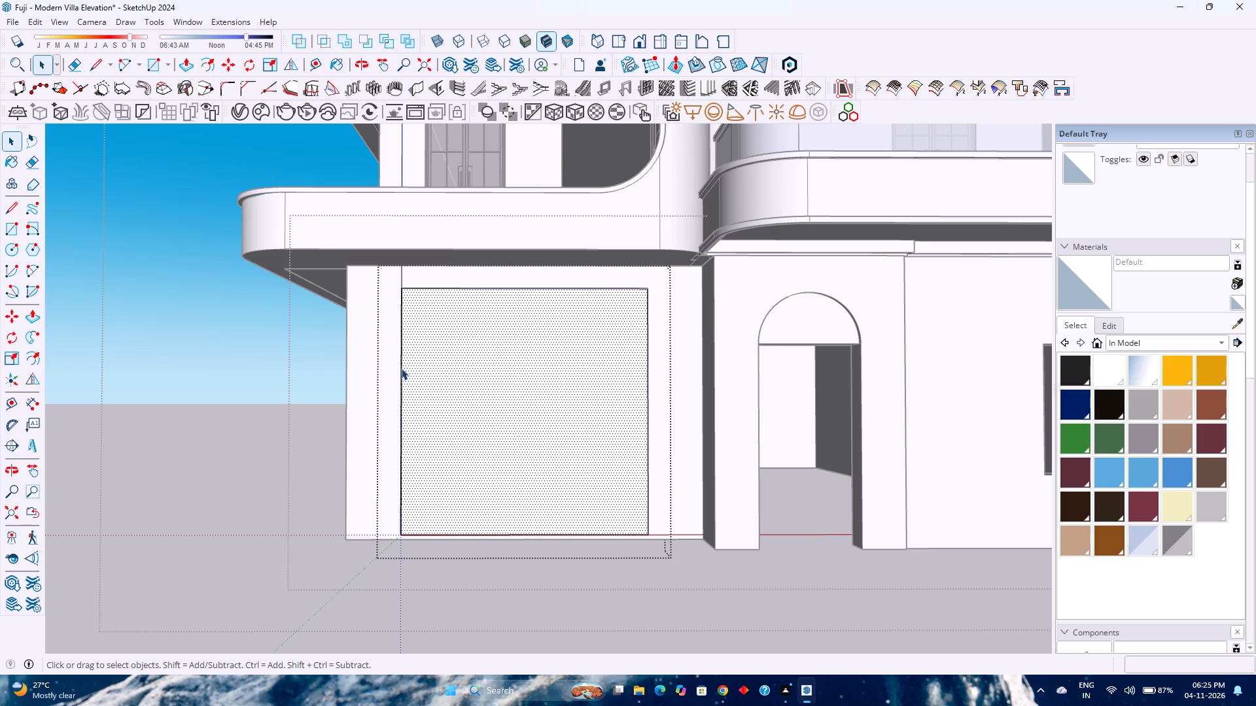
Copy the rectangle's left vertical edge 2' inward to divide off a side panel.
left_click(400, 367)
scroll(400, 367, "up", 3)
key("m")
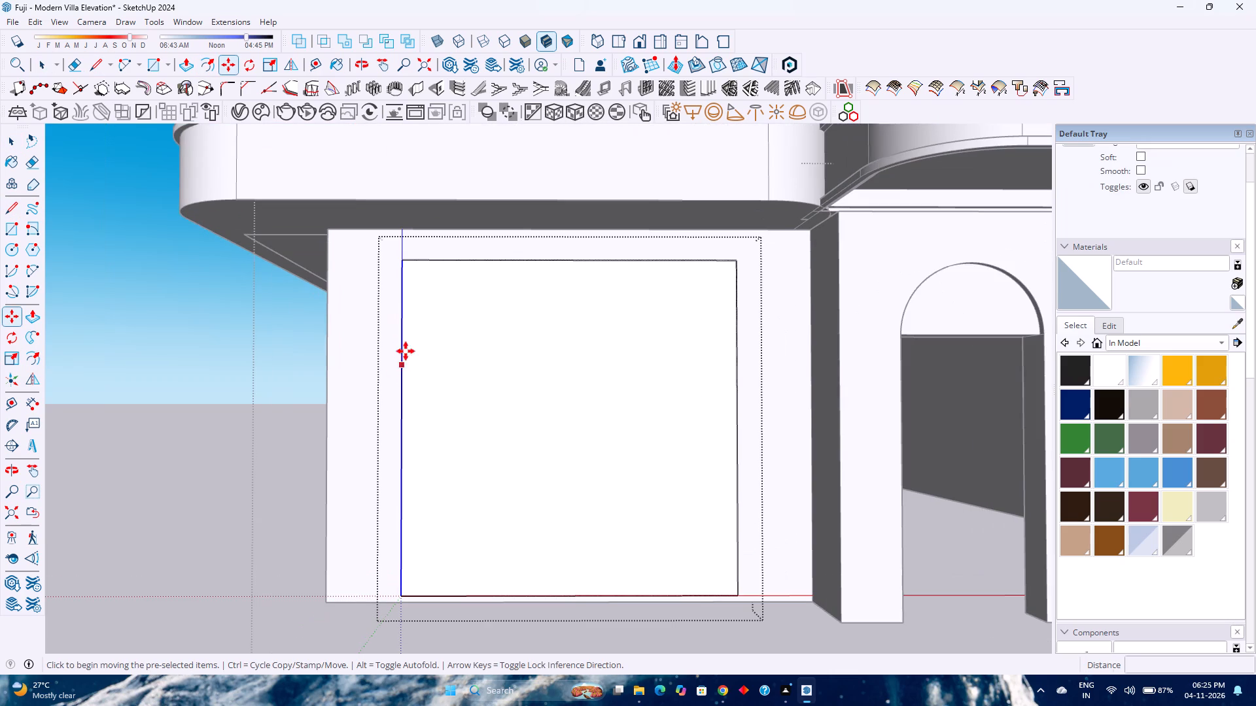
left_click(404, 260)
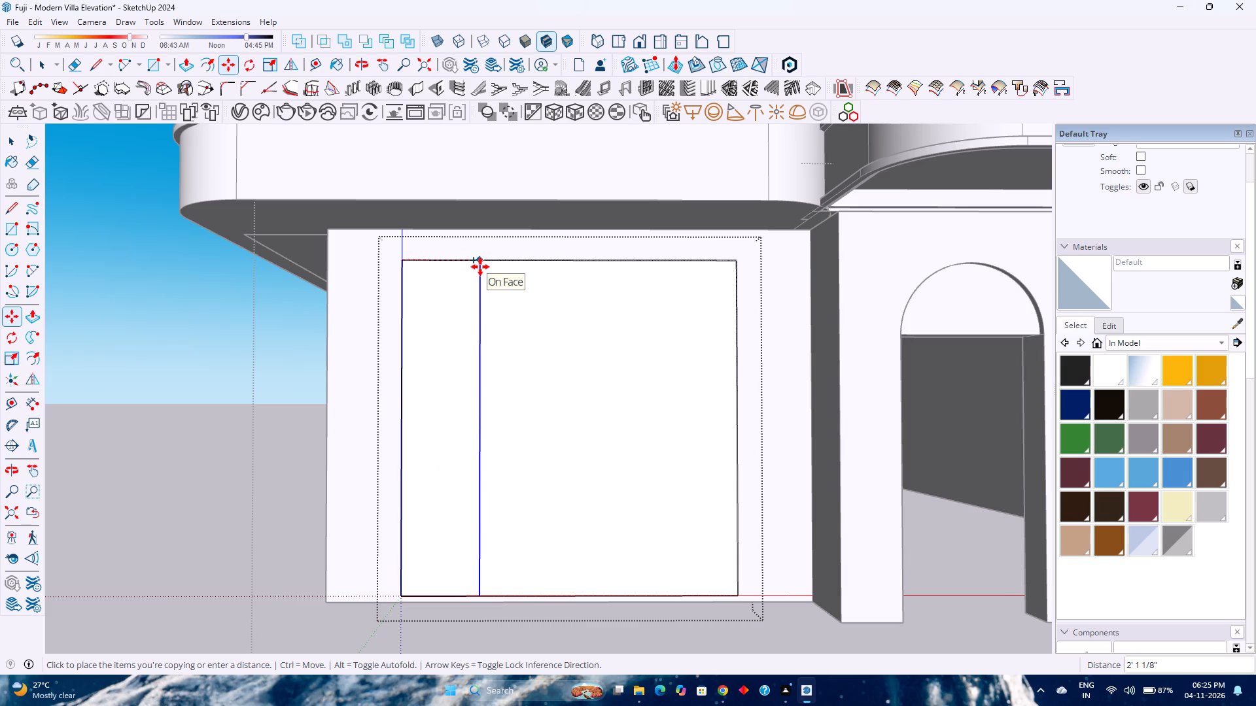
key("2")
key("apostrophe")
key("Return")
key("space")
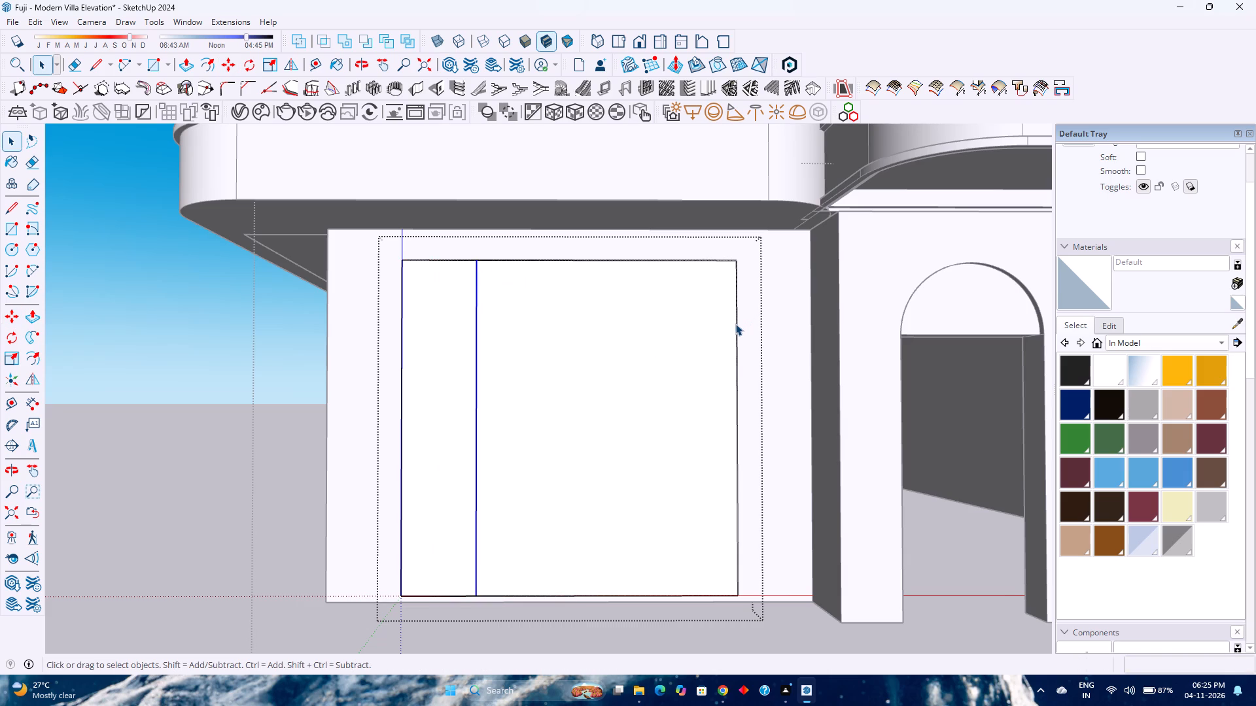
Copy the rectangle's right vertical edge 2' inward to divide off the opposite side panel.
left_click(735, 324)
key("m")
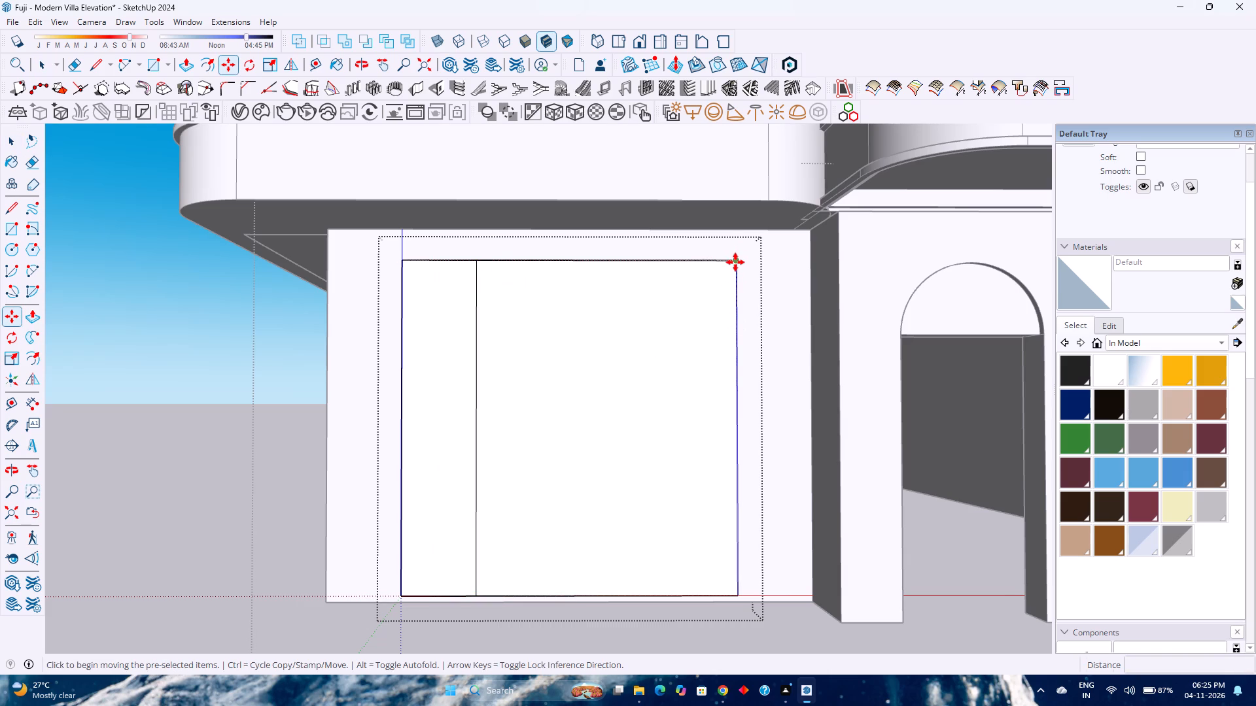
left_click(735, 262)
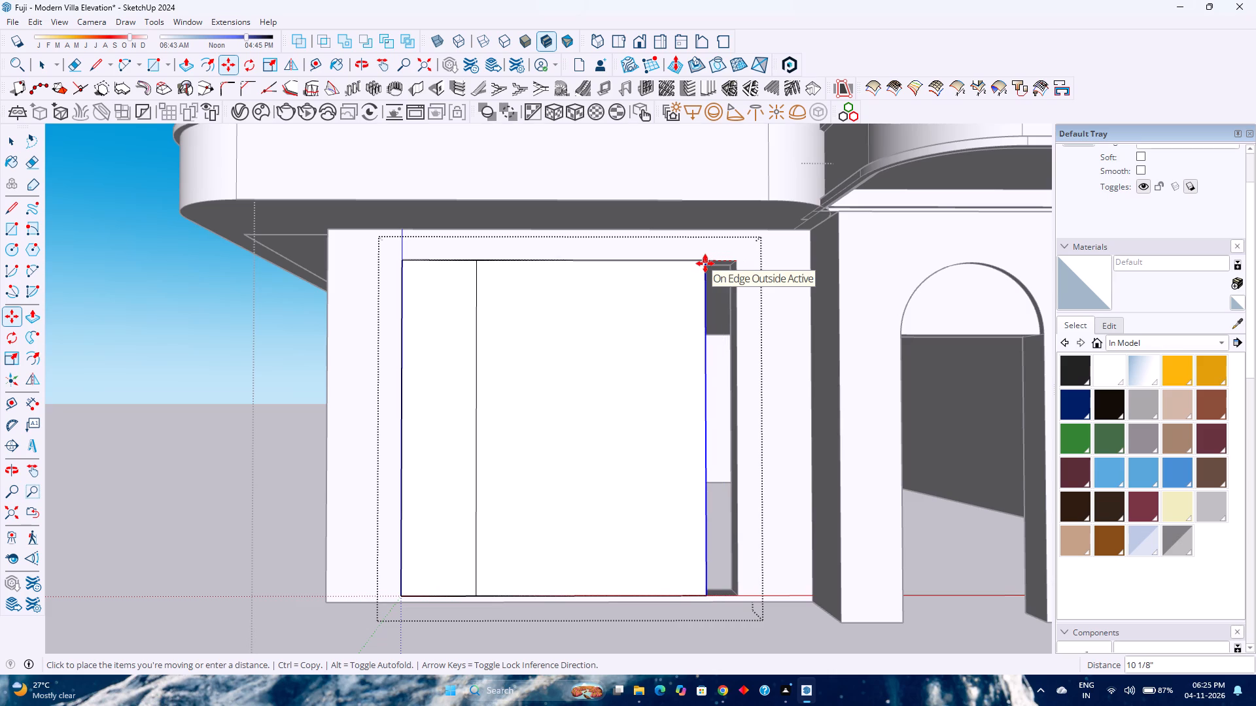
type("2'")
key("Return")
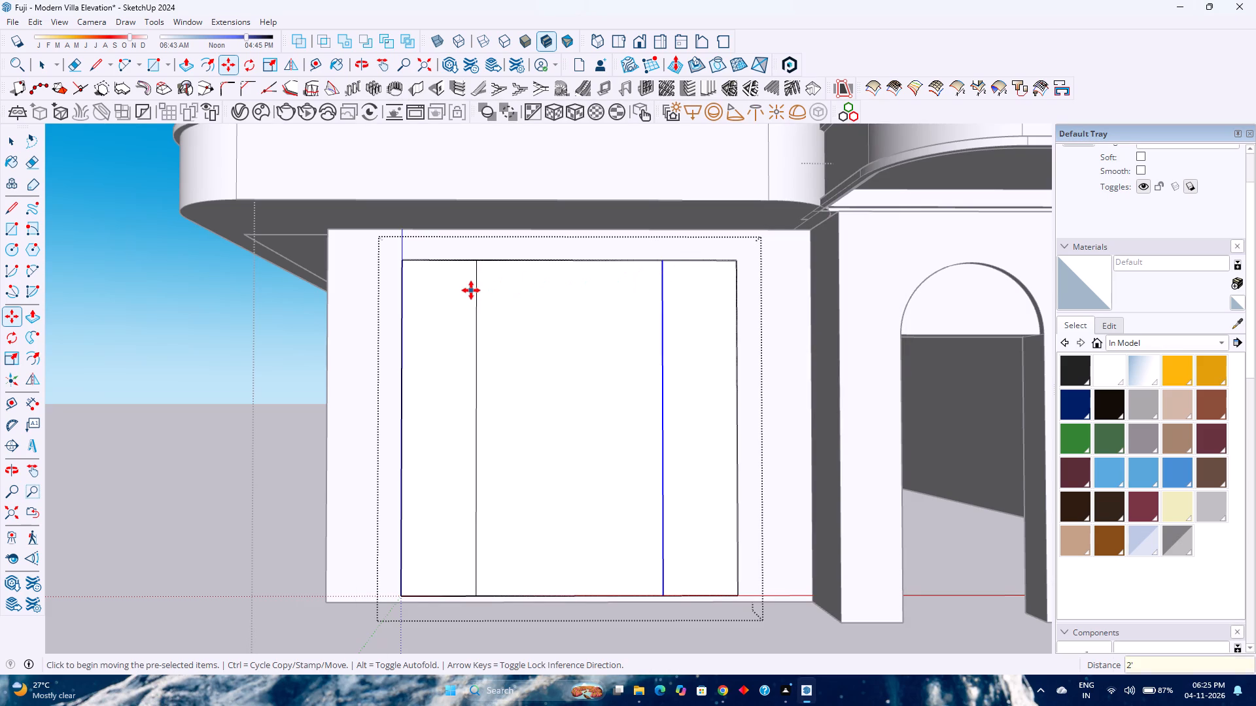
key("space")
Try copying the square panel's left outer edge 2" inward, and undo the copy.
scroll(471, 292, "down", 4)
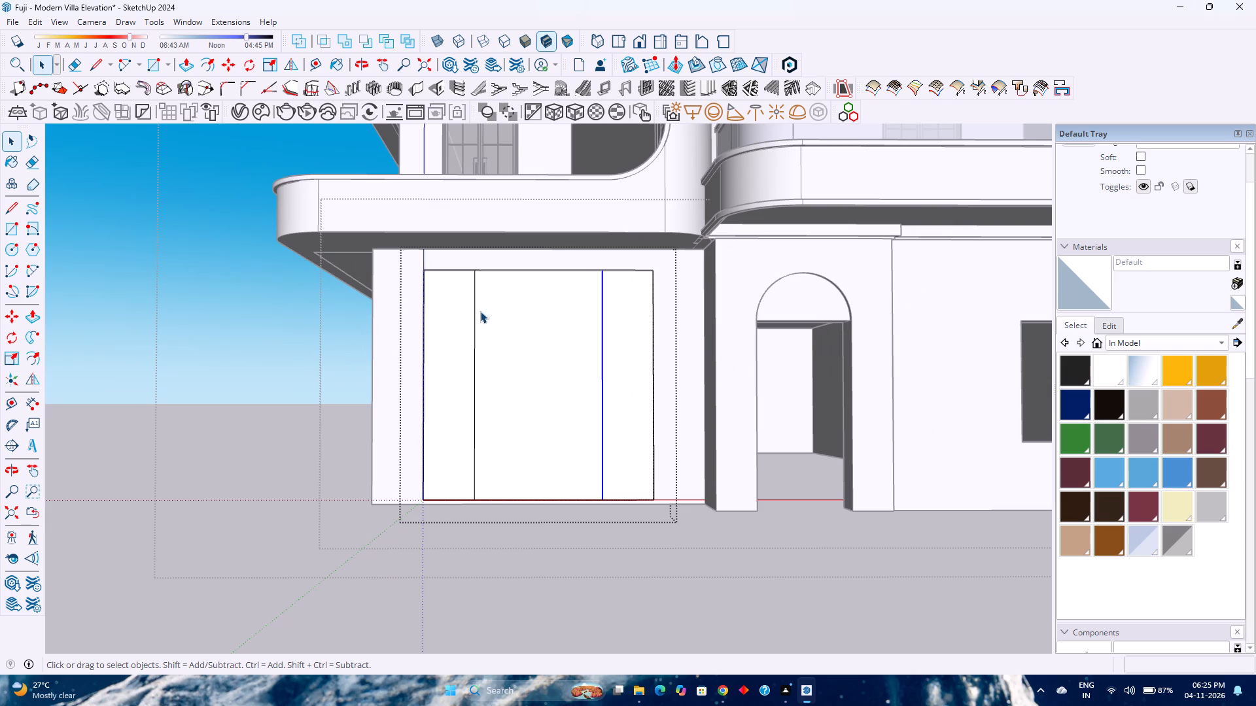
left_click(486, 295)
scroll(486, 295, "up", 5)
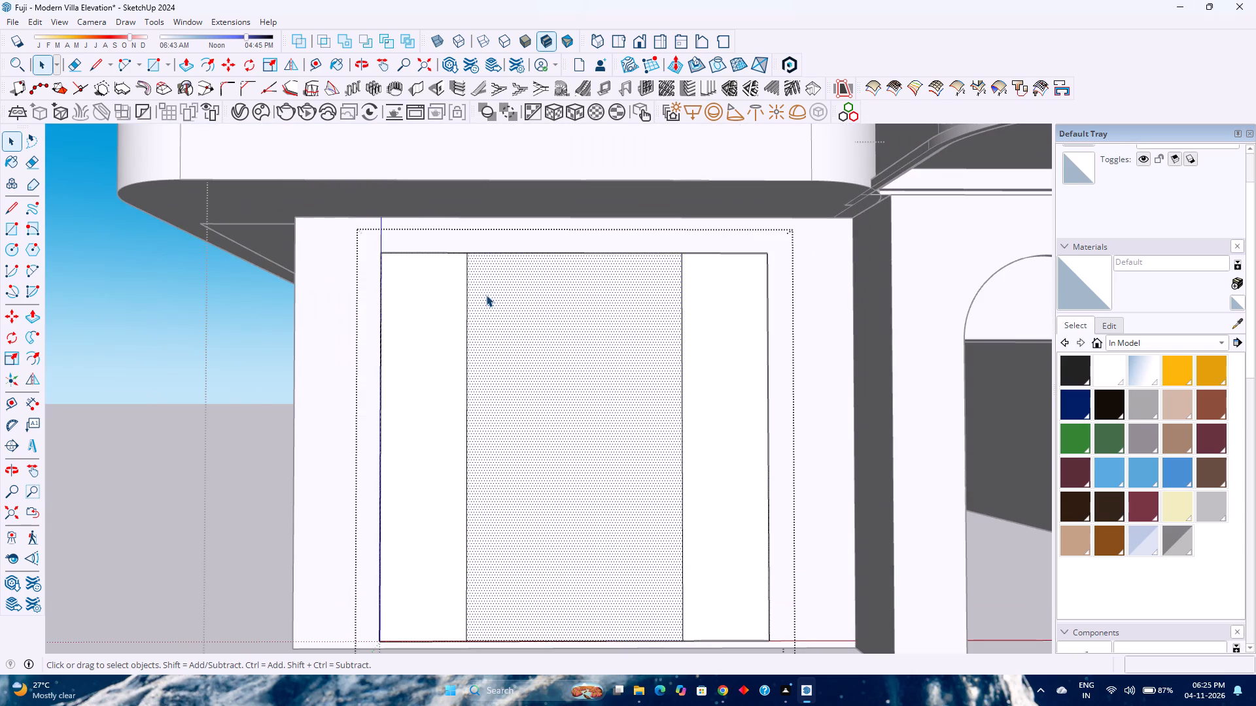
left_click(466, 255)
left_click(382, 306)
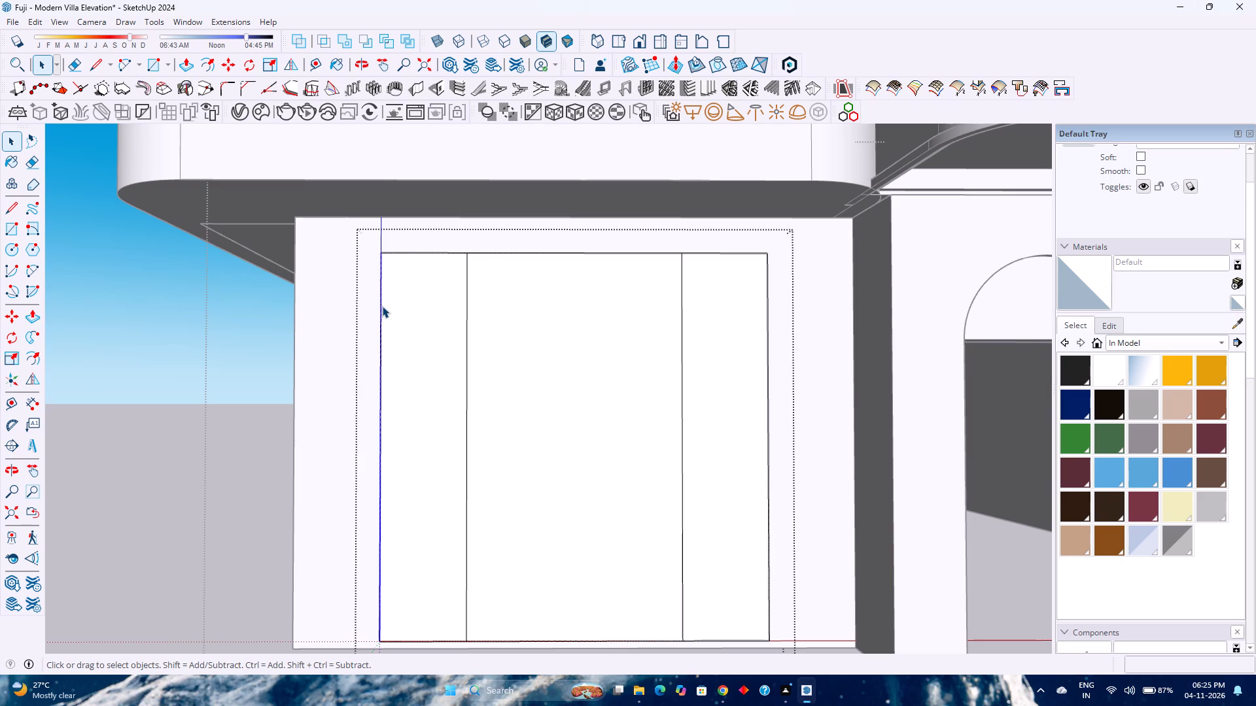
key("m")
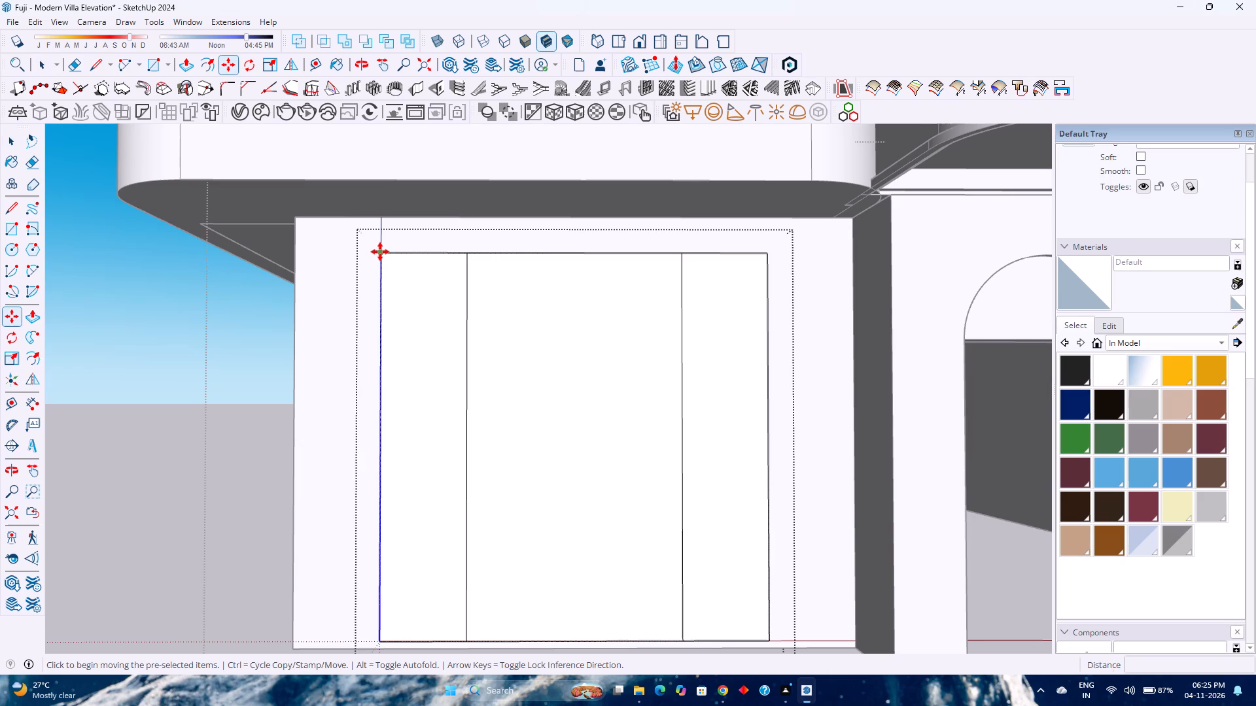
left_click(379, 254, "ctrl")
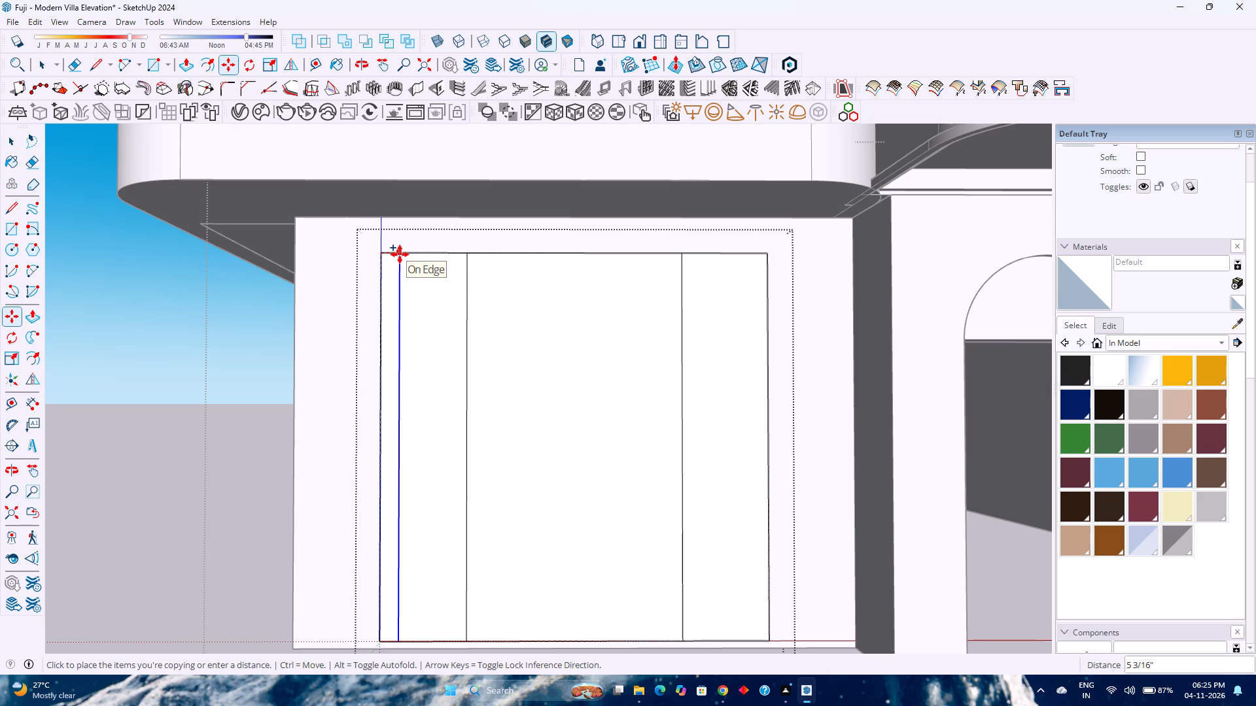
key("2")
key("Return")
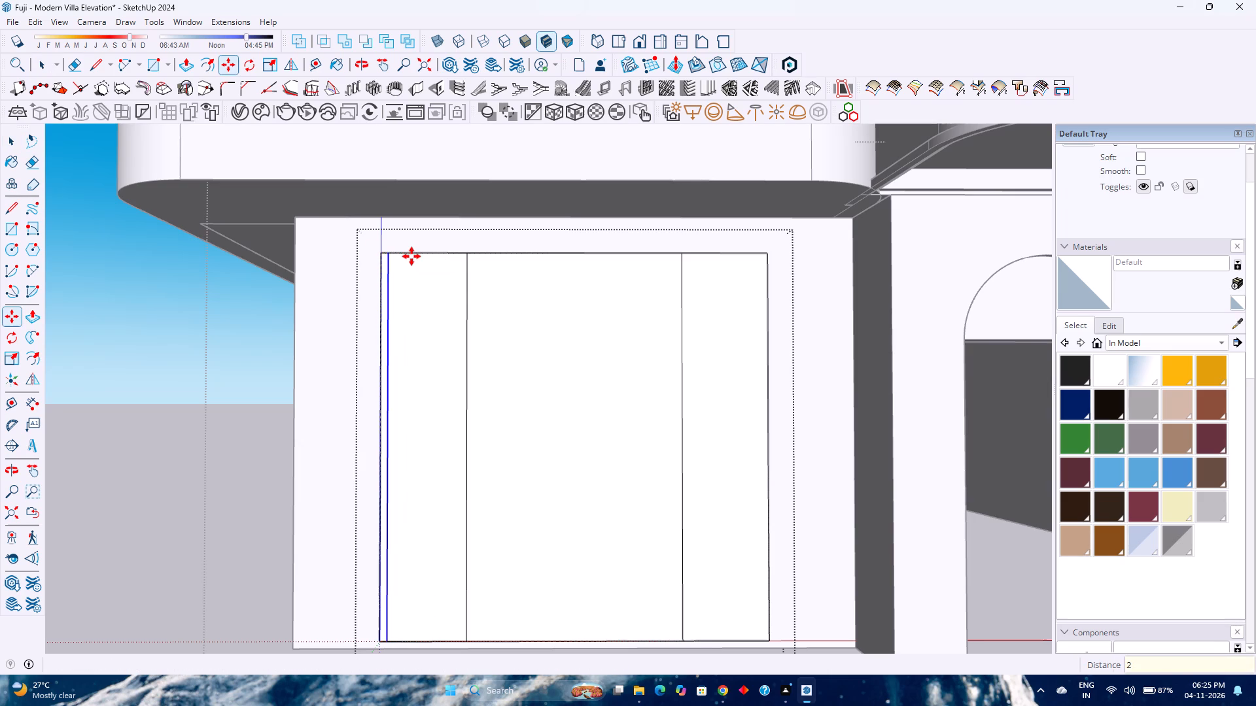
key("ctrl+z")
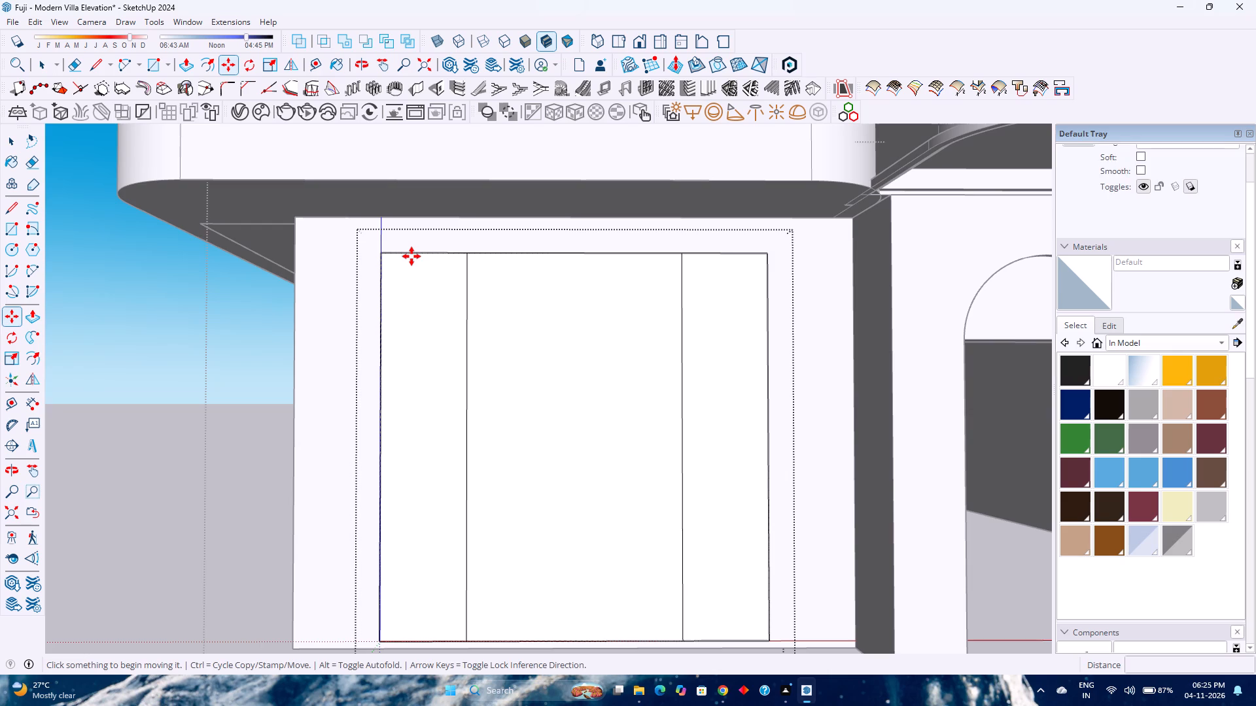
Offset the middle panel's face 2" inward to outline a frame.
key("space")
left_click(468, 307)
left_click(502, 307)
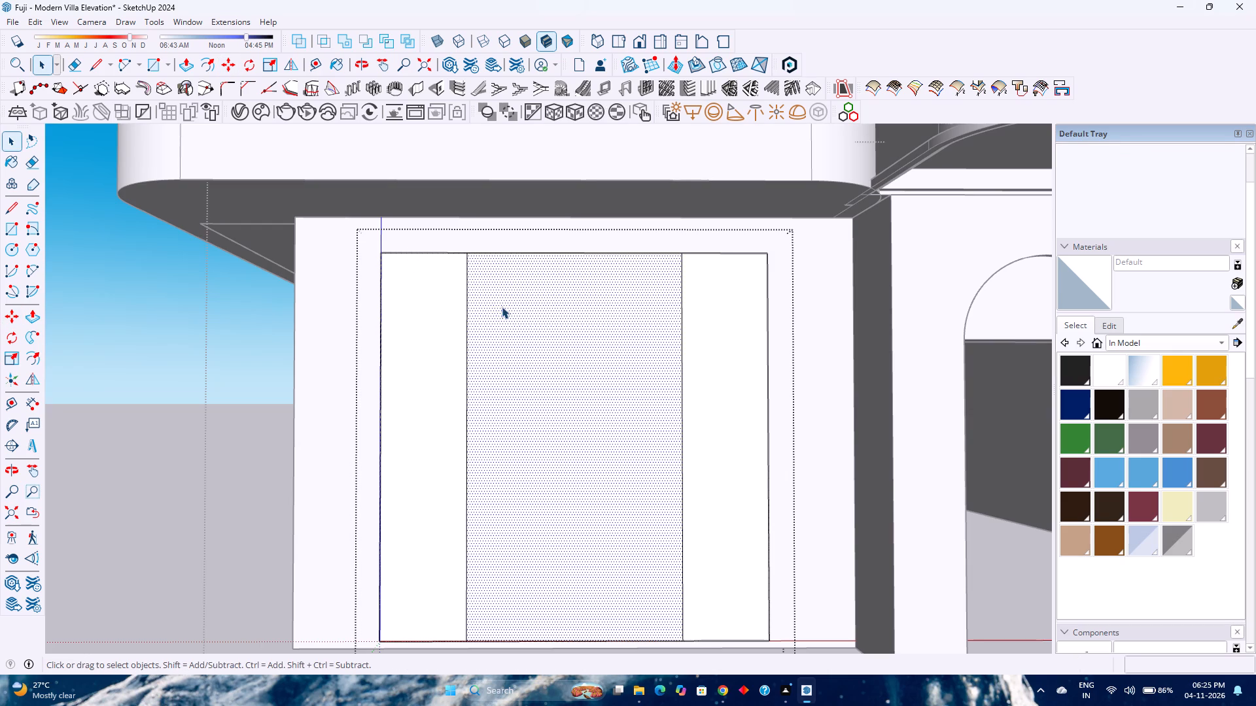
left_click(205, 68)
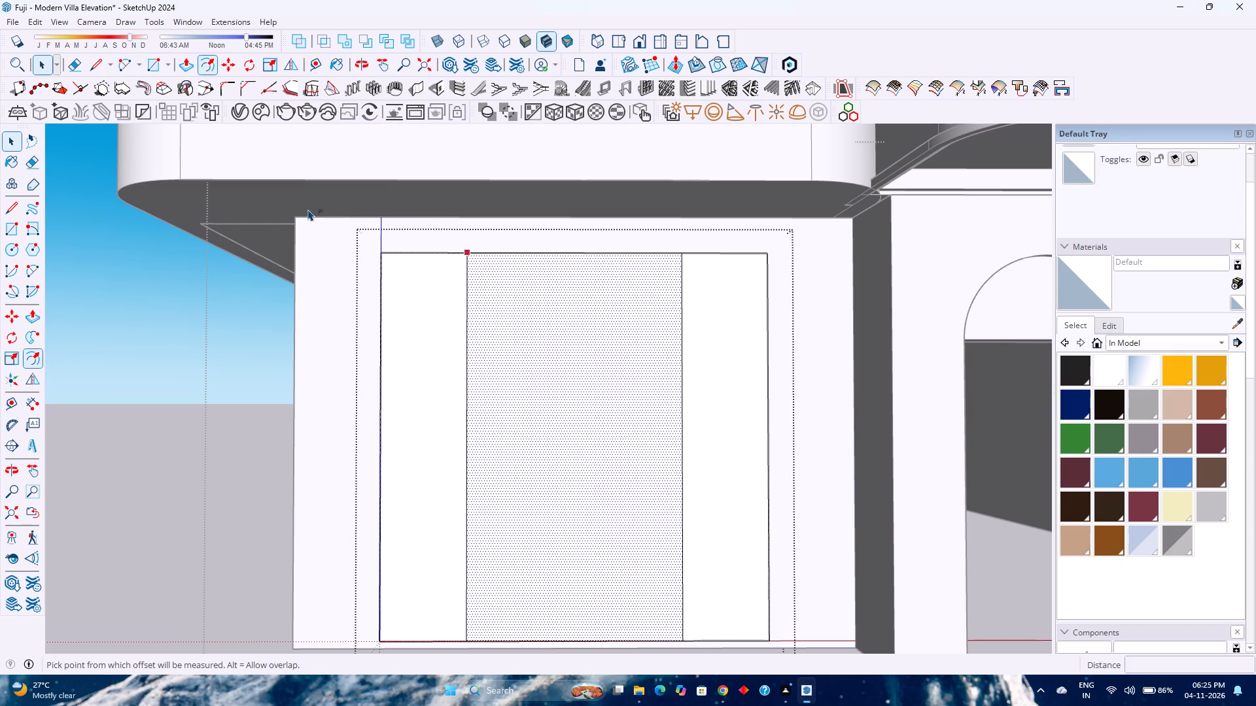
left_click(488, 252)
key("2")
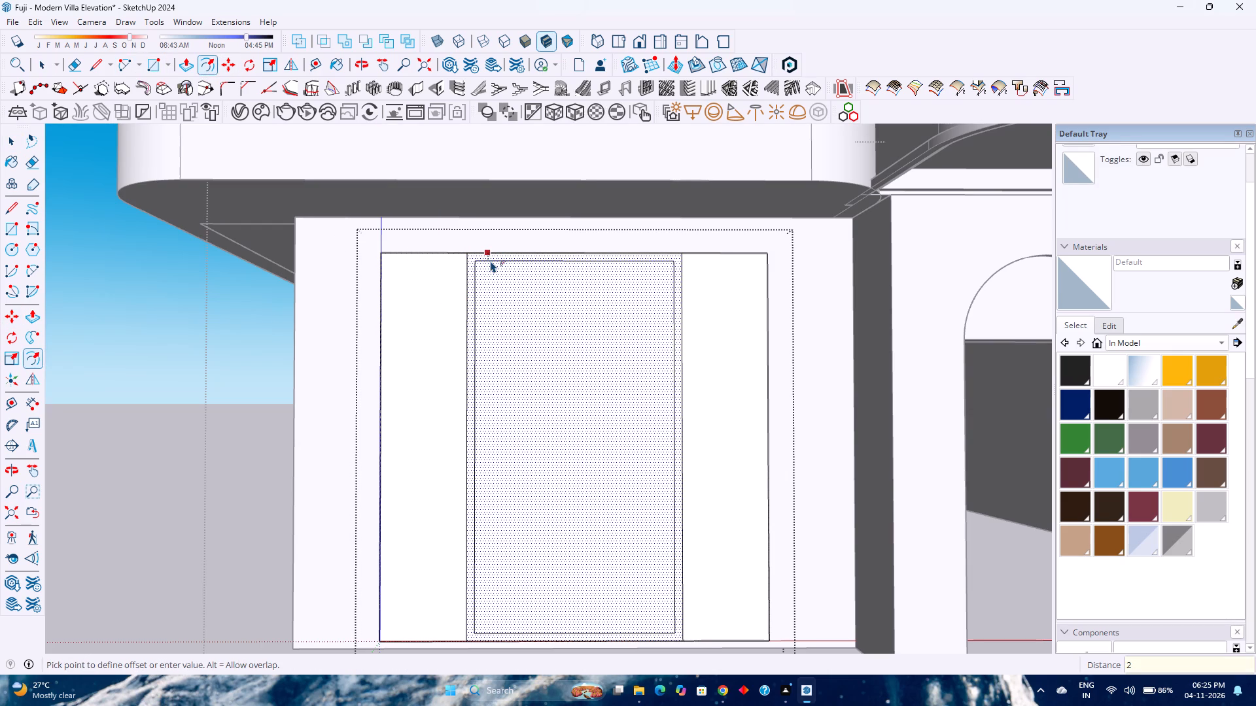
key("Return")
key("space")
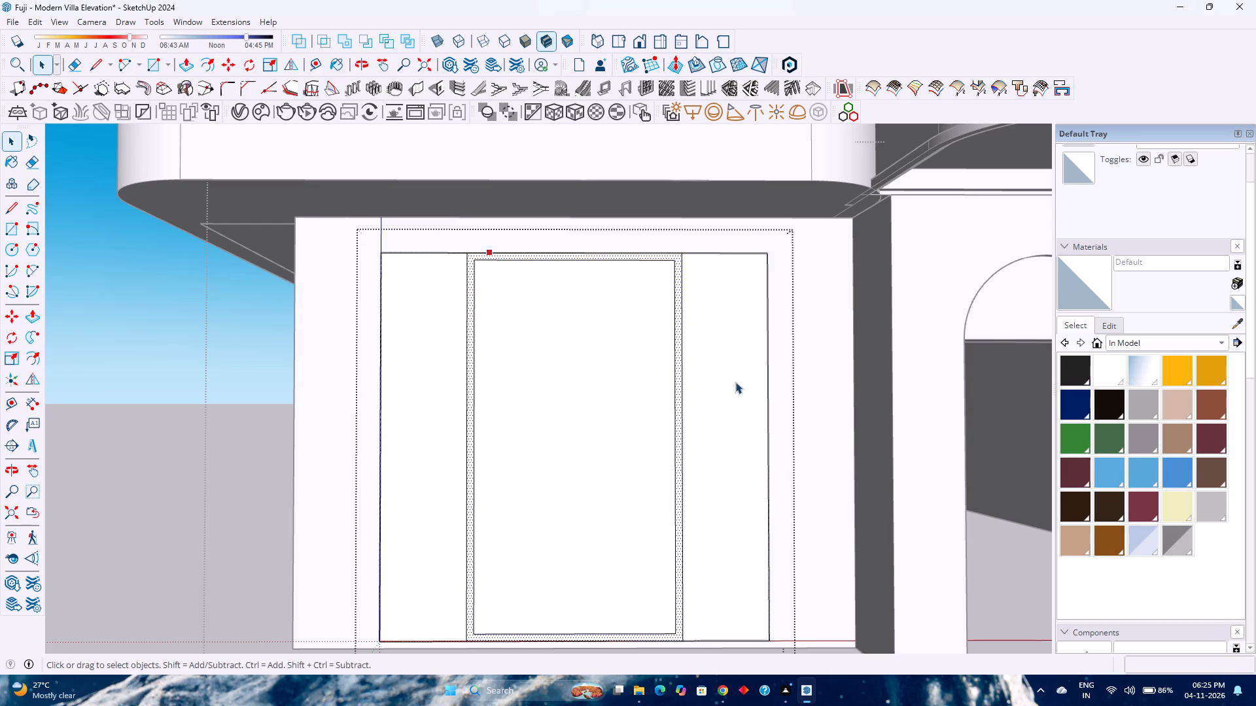
Undo the middle panel's offset and both vertical divider copies, going back to the plain square face.
left_click(765, 360)
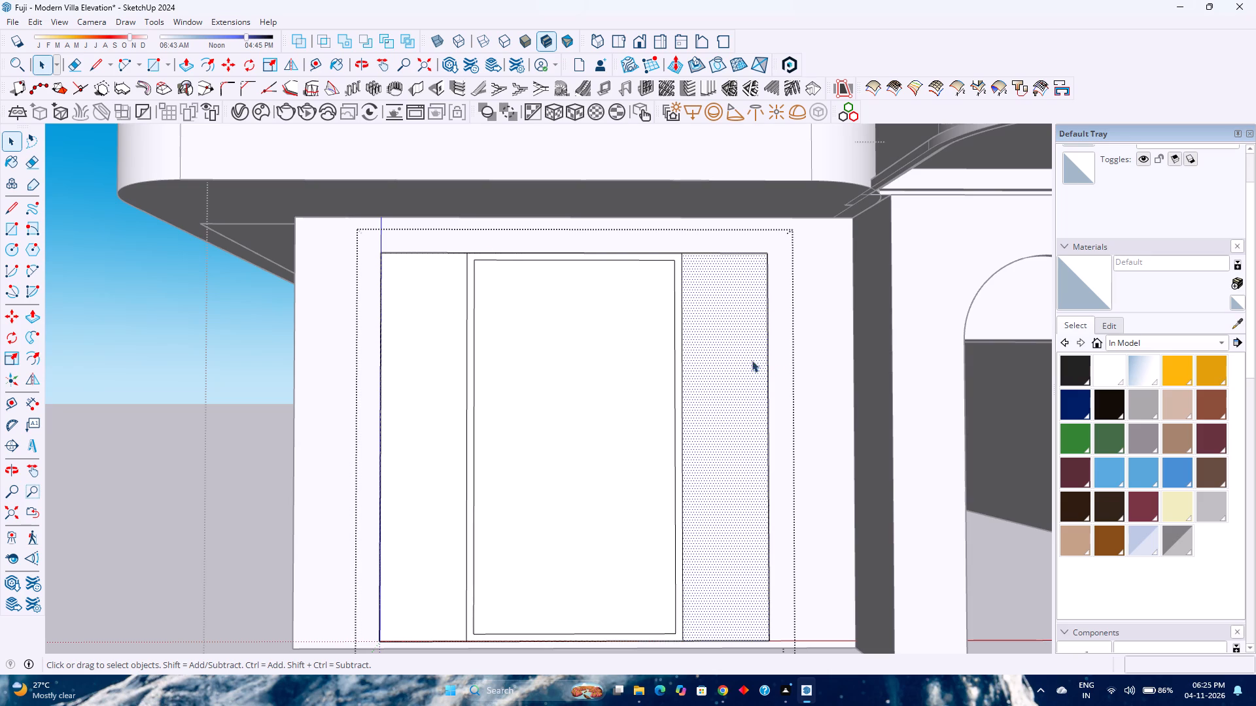
key("ctrl+z")
key("ctrl+z")
key("ctrl+z")
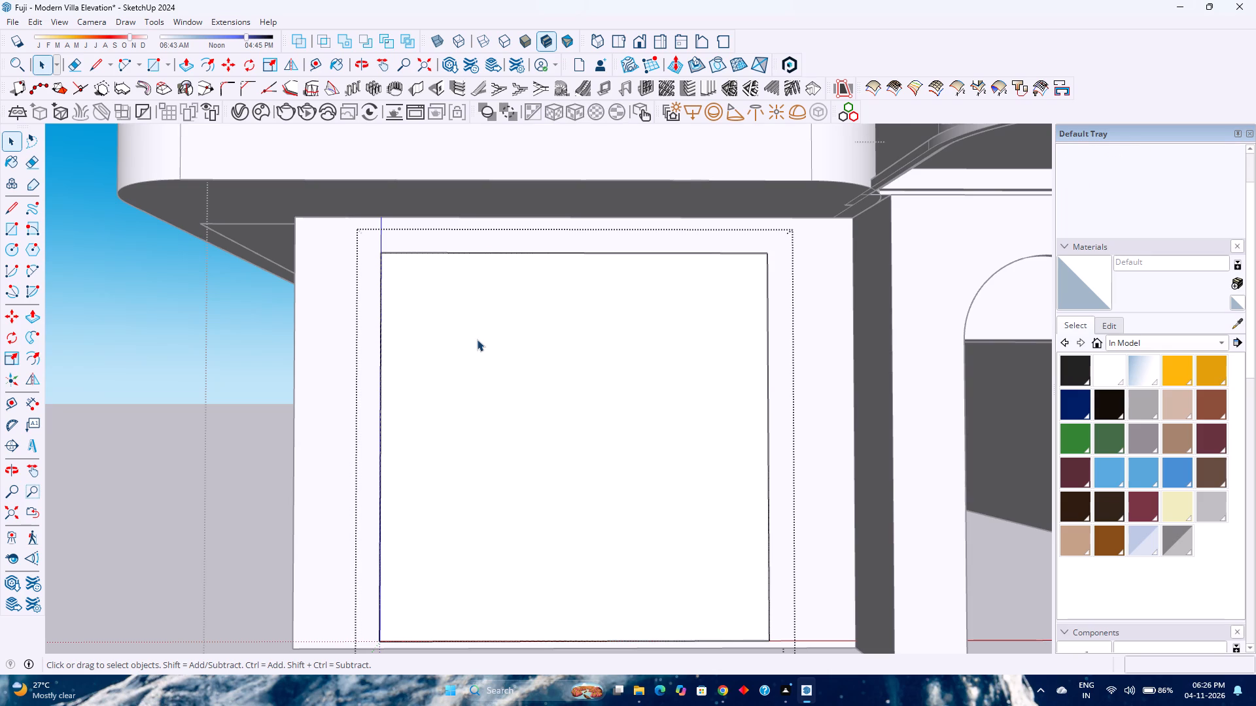
Offset the whole square face 2" inward to outline the outer frame.
scroll(477, 339, "down", 4)
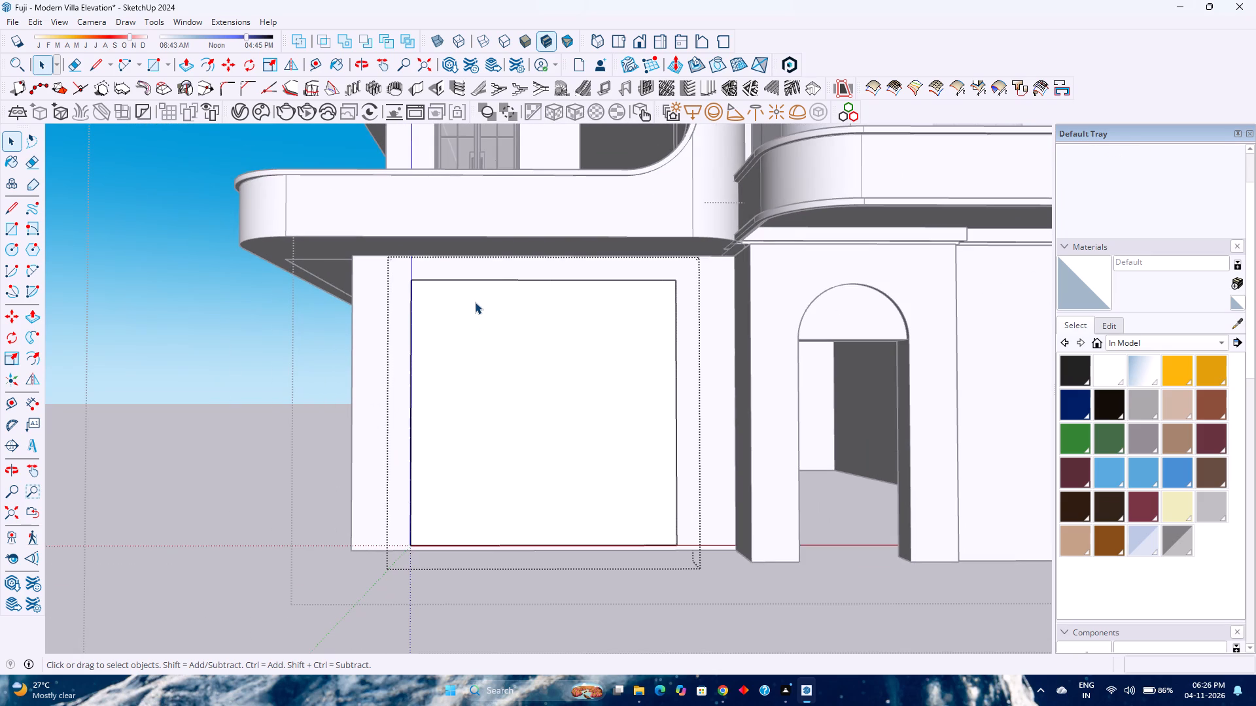
left_click(475, 302)
left_click(207, 56)
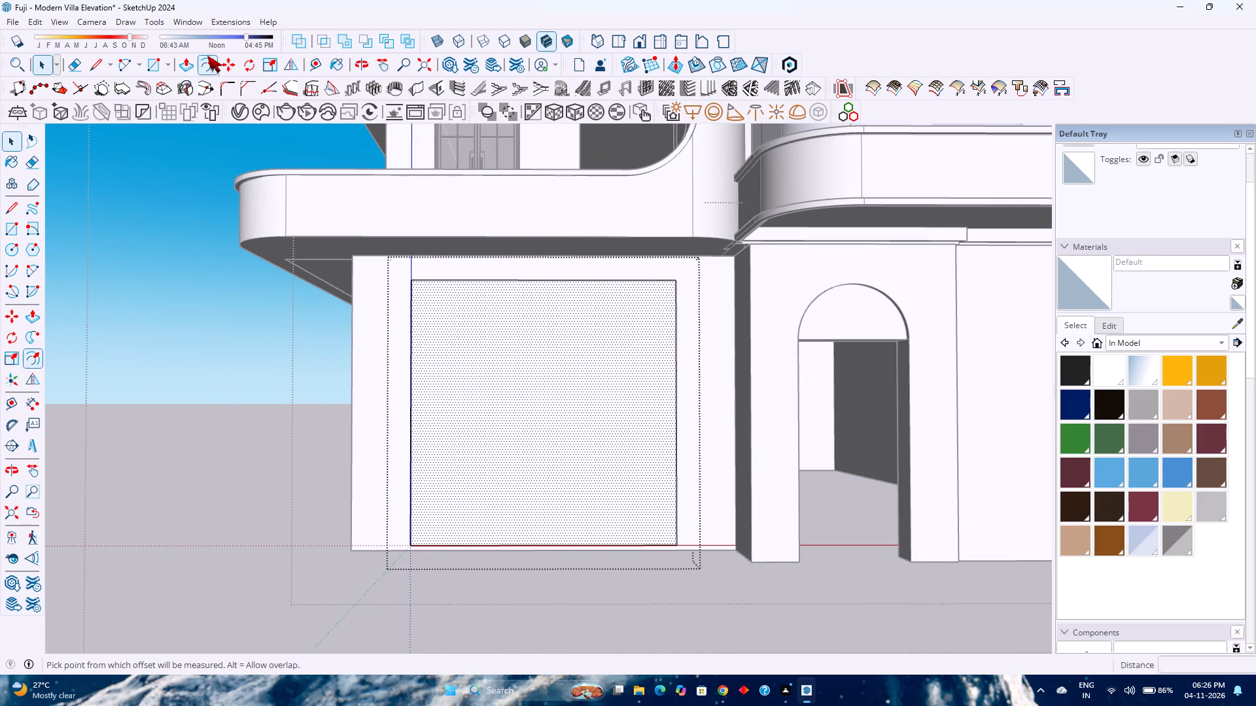
left_click(404, 313)
key("2")
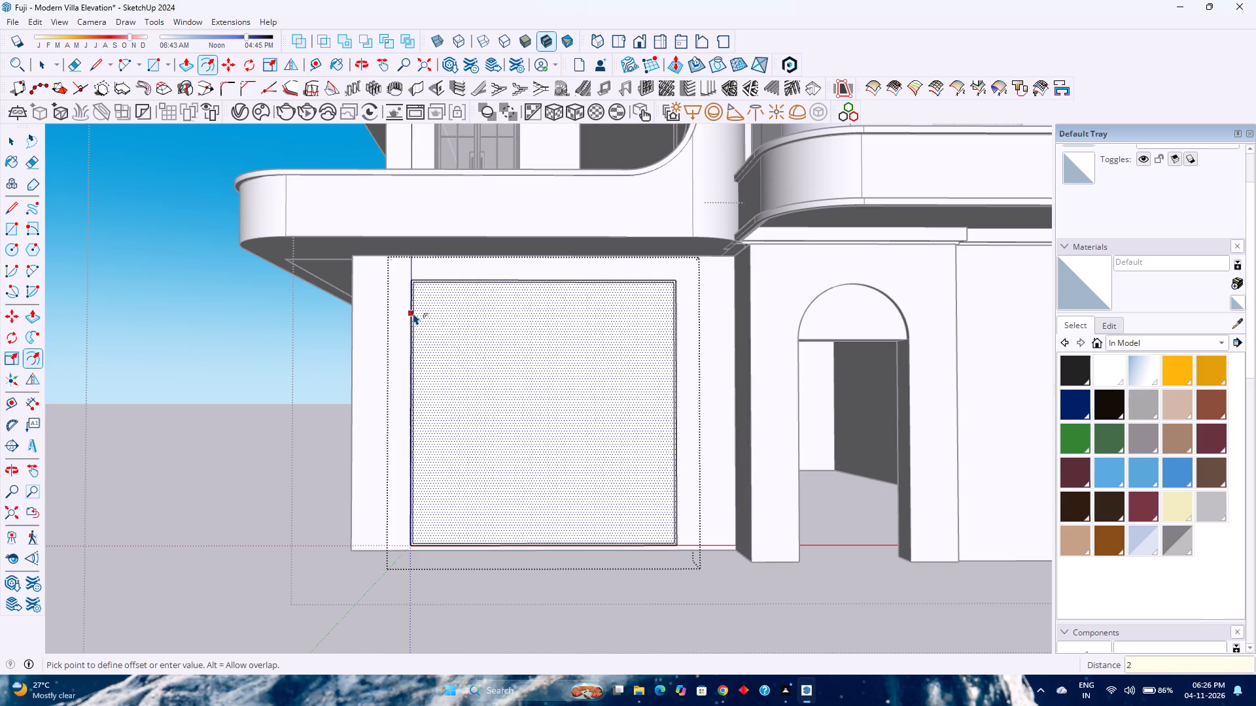
key("Return")
key("space")
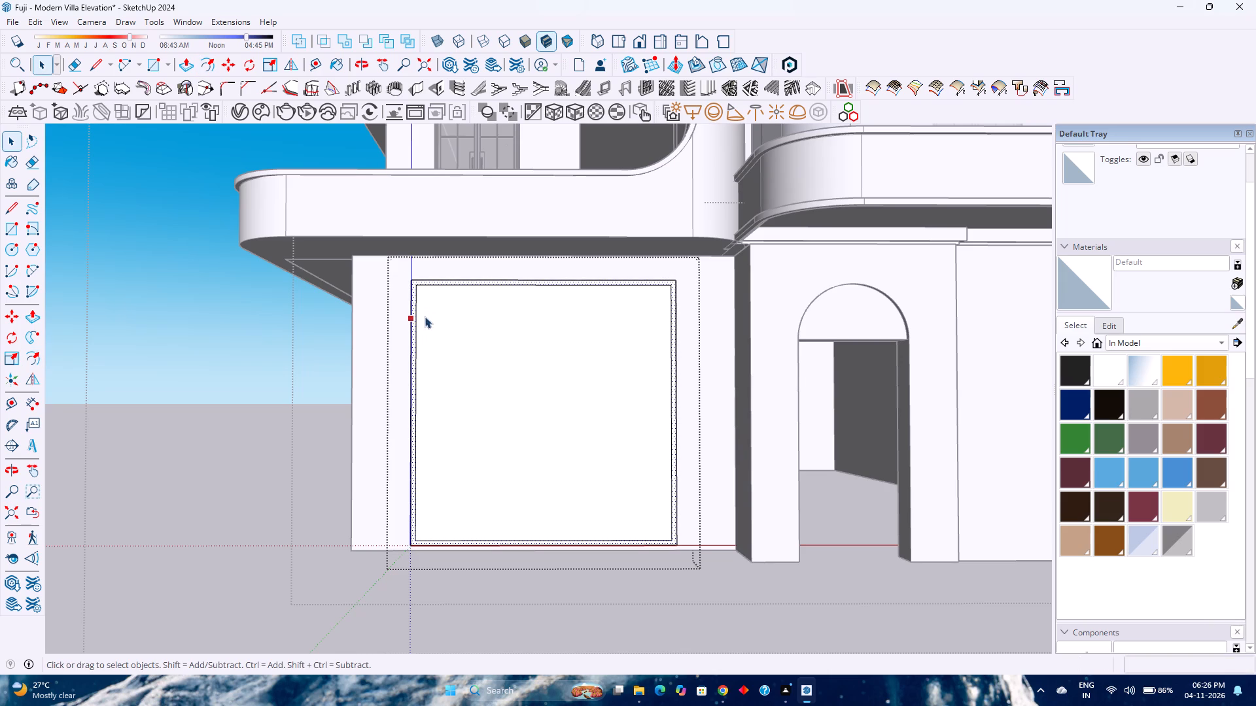
Copy the frame's left inner edge 2' inward, and copy that line another 2" inward to form a vertical mullion.
left_click(416, 310)
key("m")
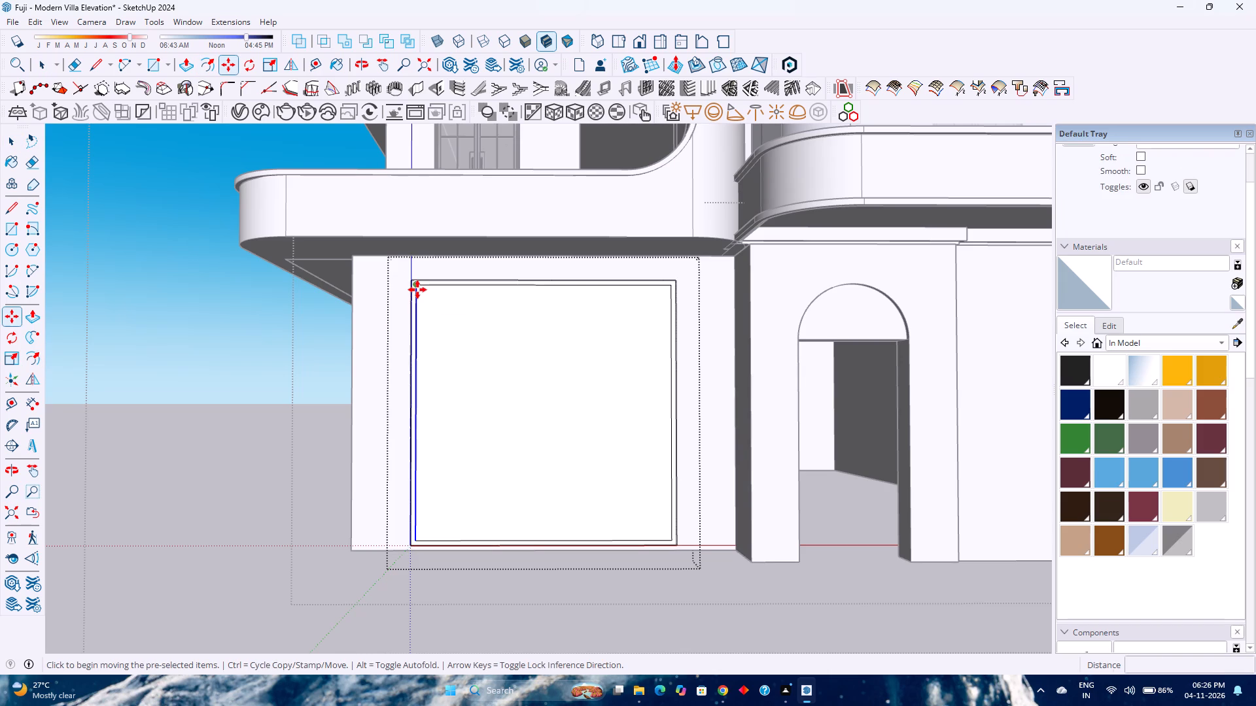
left_click(417, 290)
type("2'")
key("Return")
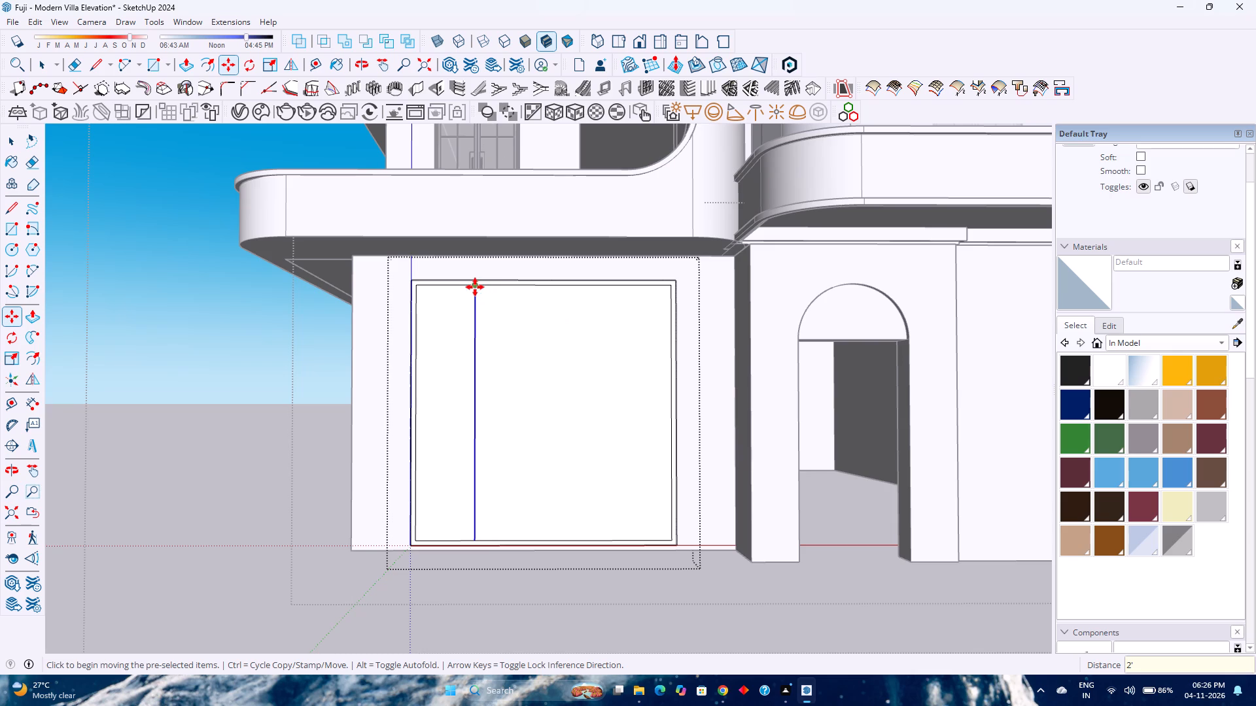
left_click(475, 287)
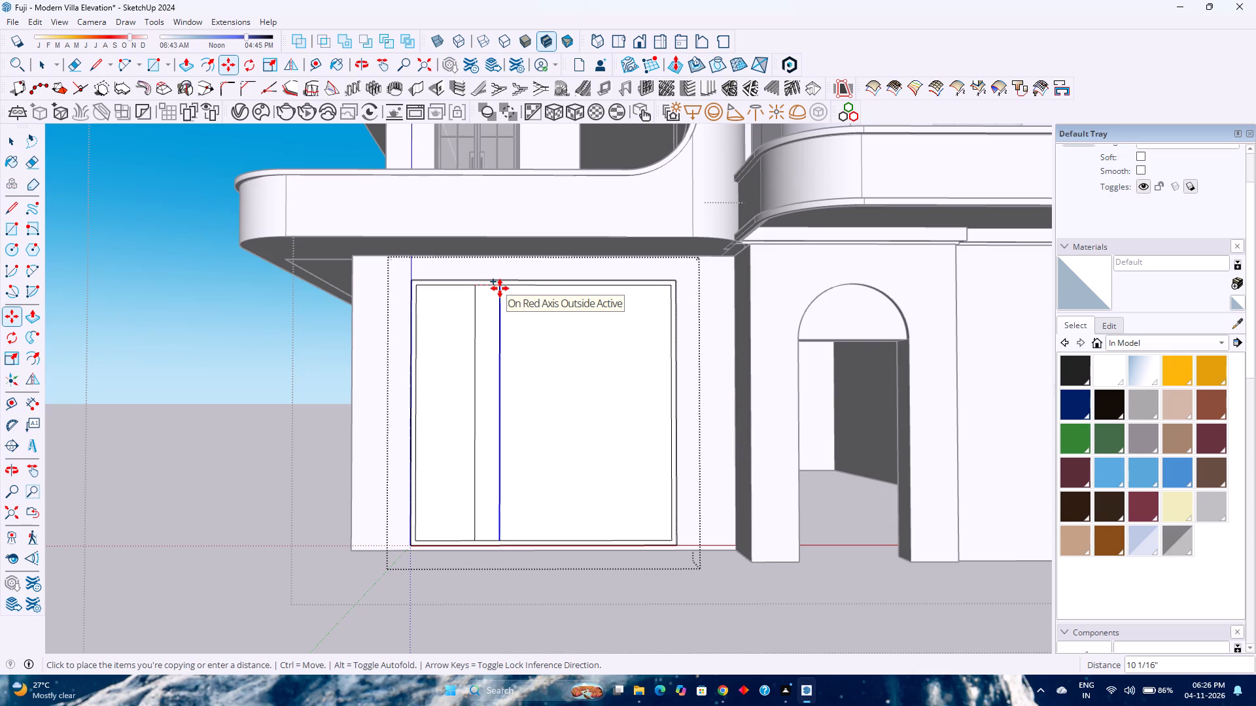
key("2")
key("Return")
key("space")
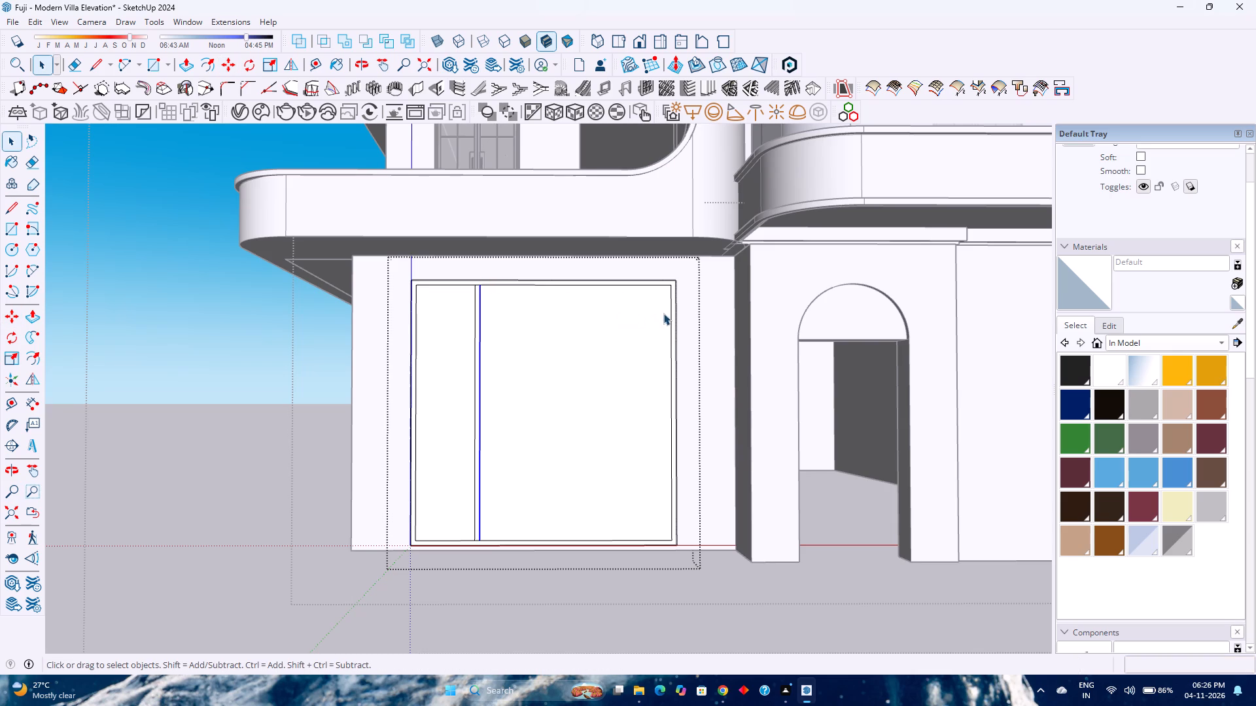
Copy the frame's right inner edge 2' inward, and copy that line another 2" inward to form the second mullion.
left_click(670, 310)
key("m")
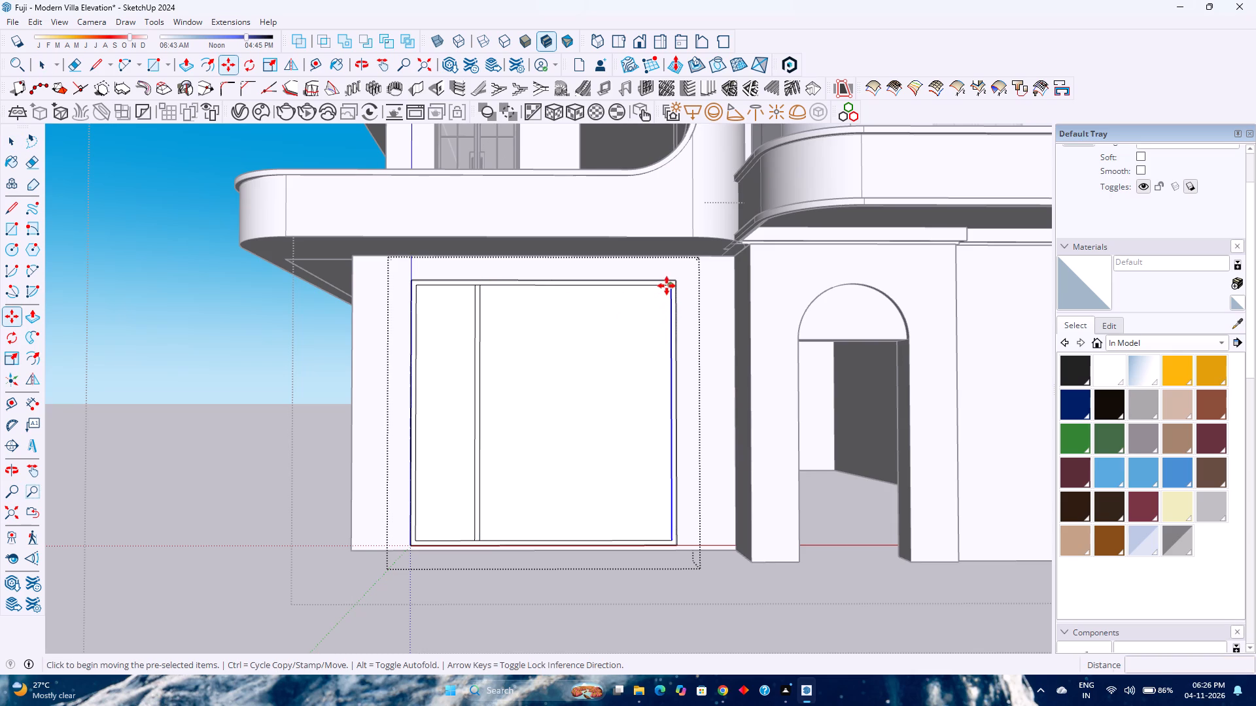
left_click(671, 286)
type("2'")
key("Return")
left_click(610, 286)
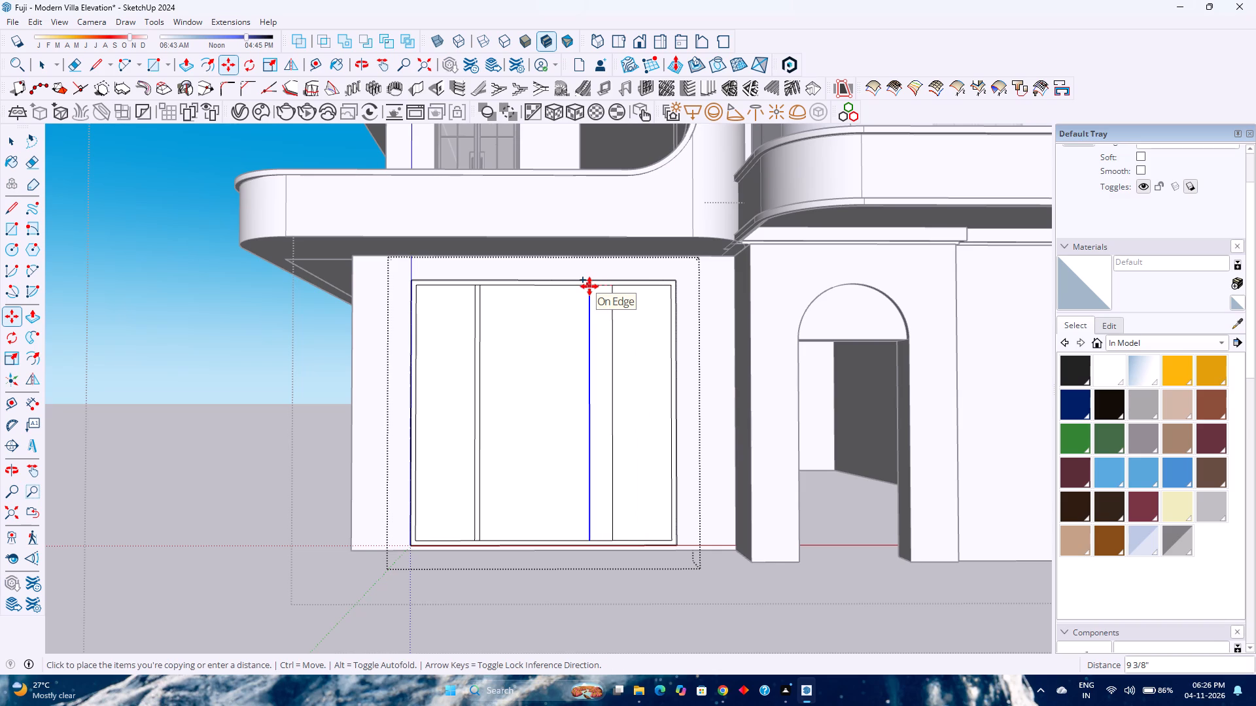
key("2")
key("Return")
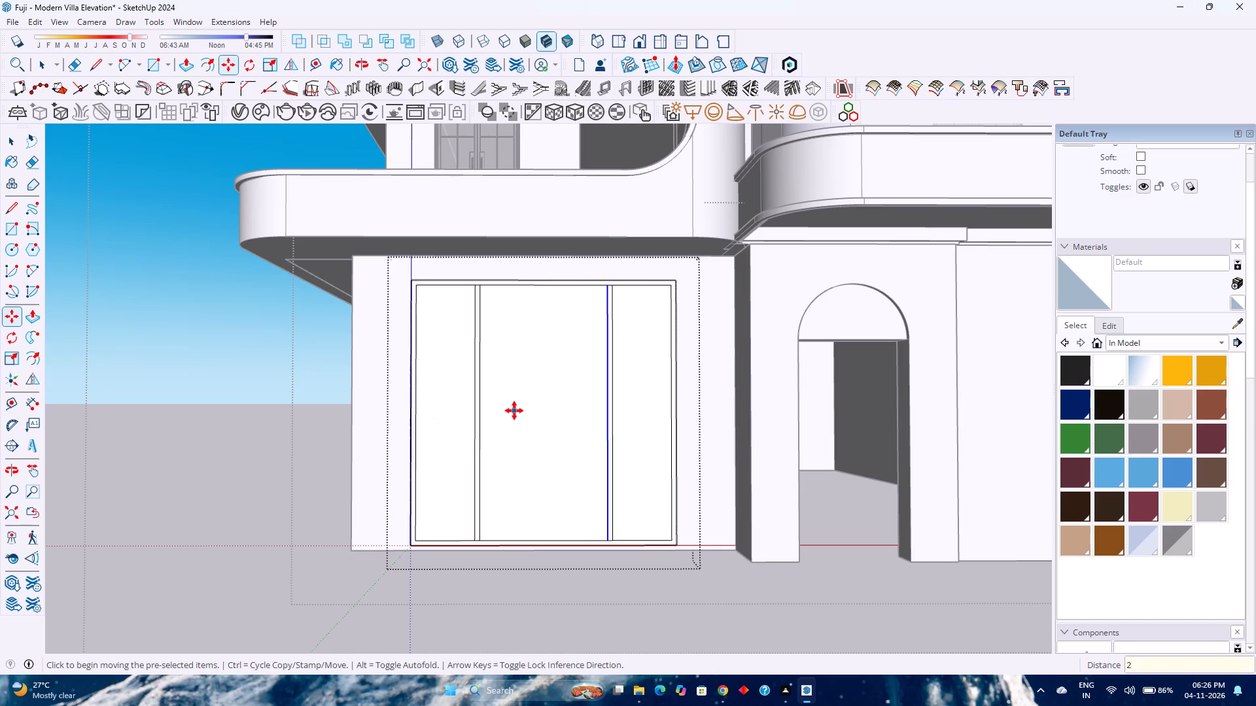
key("space")
Erase the short edge segments where both mullions meet the frame's top and bottom rails, merging them into one face.
key("e")
scroll(489, 285, "up", 4)
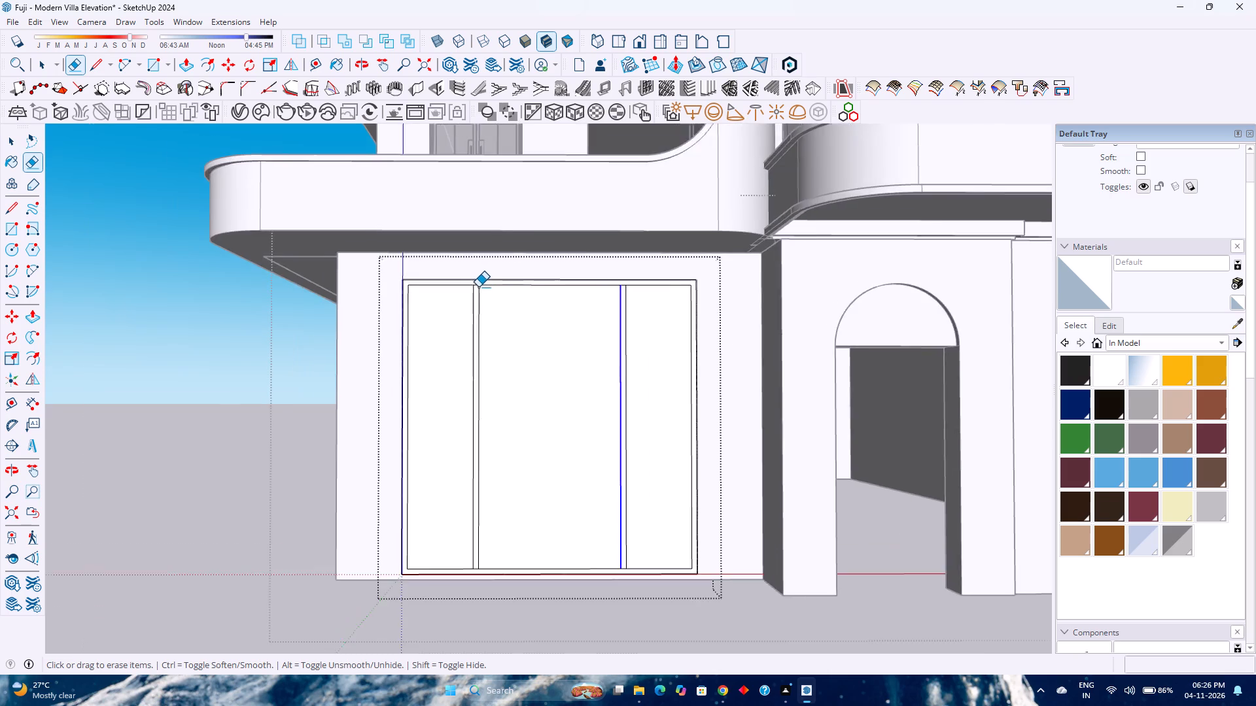
scroll(478, 287, "up", 4)
left_click(476, 283)
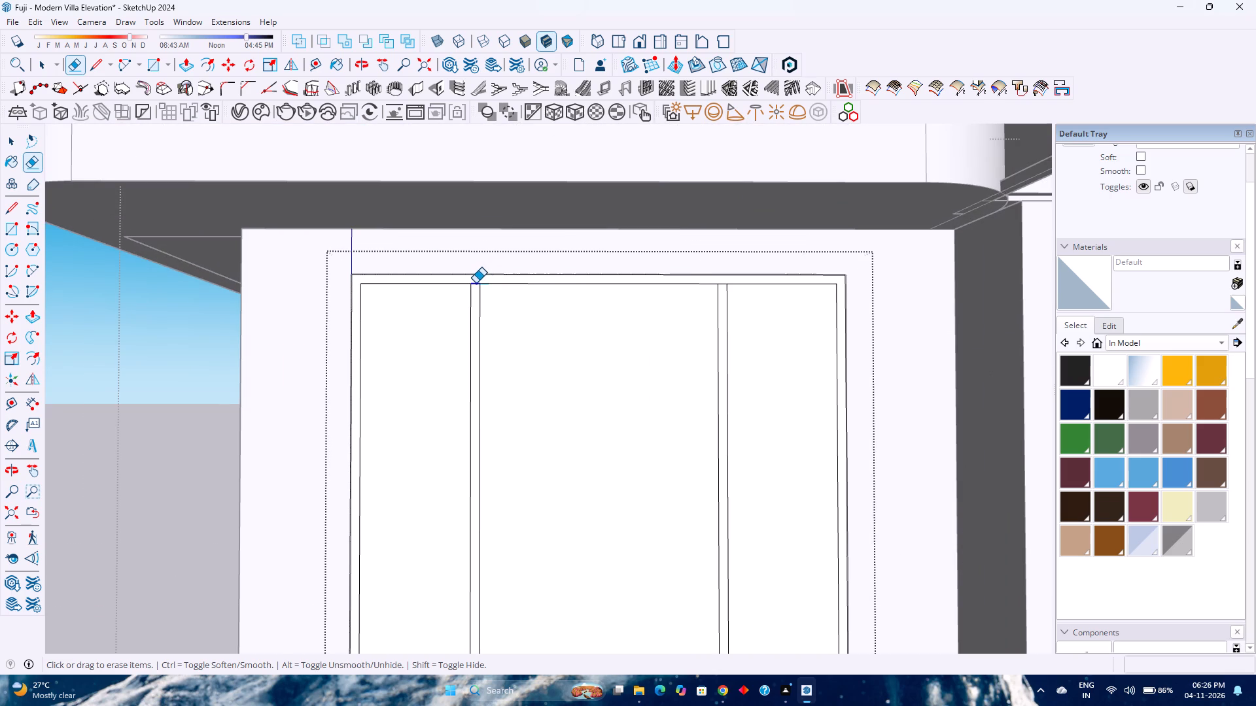
left_click(722, 284)
scroll(553, 312, "down", 4)
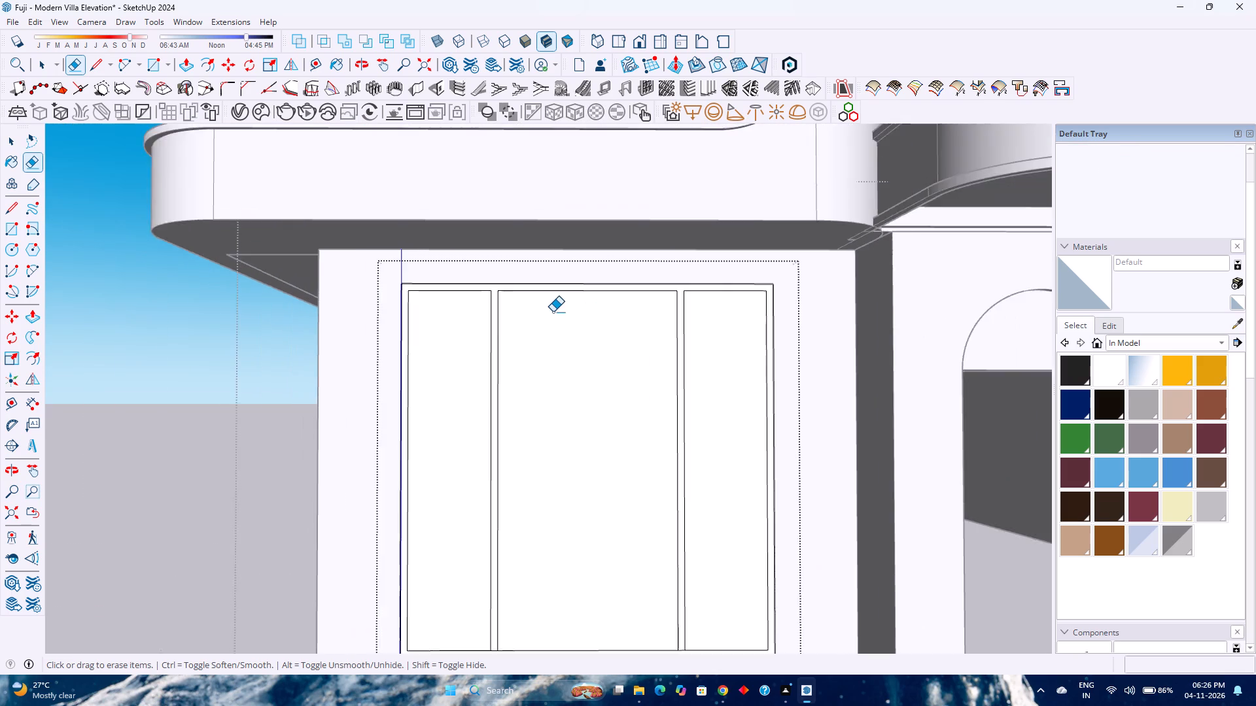
scroll(553, 312, "down", 6)
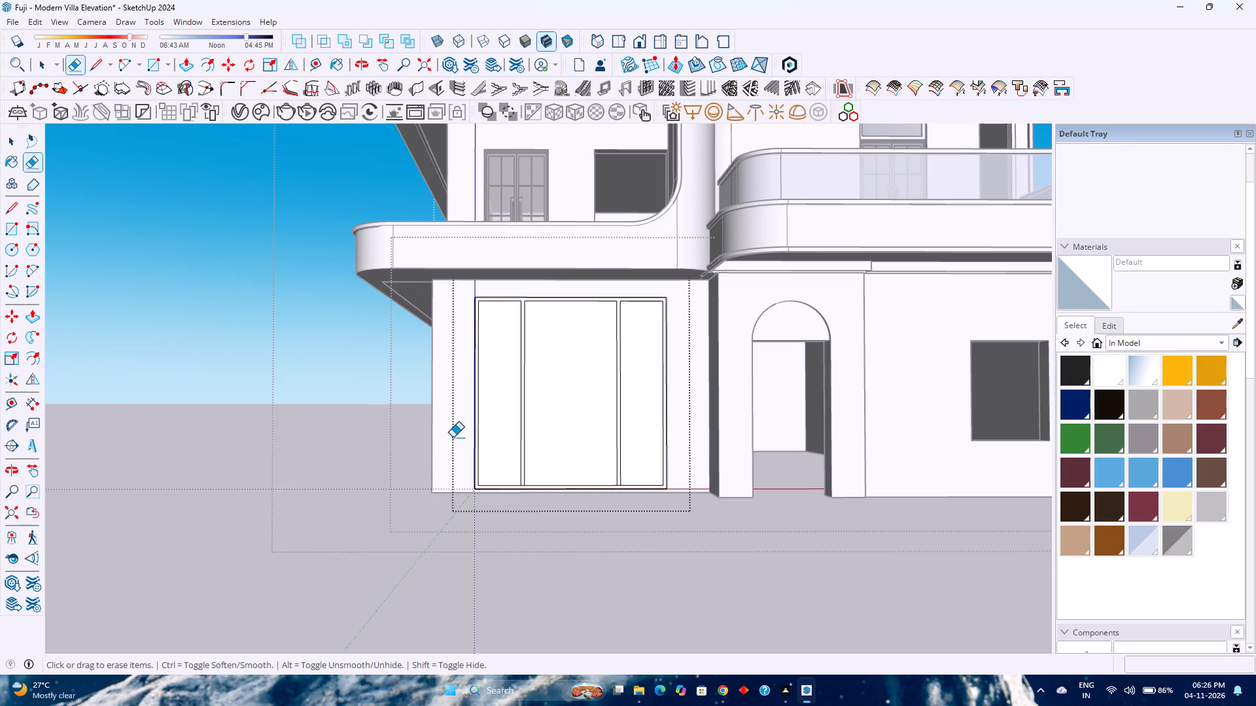
scroll(523, 490, "up", 13)
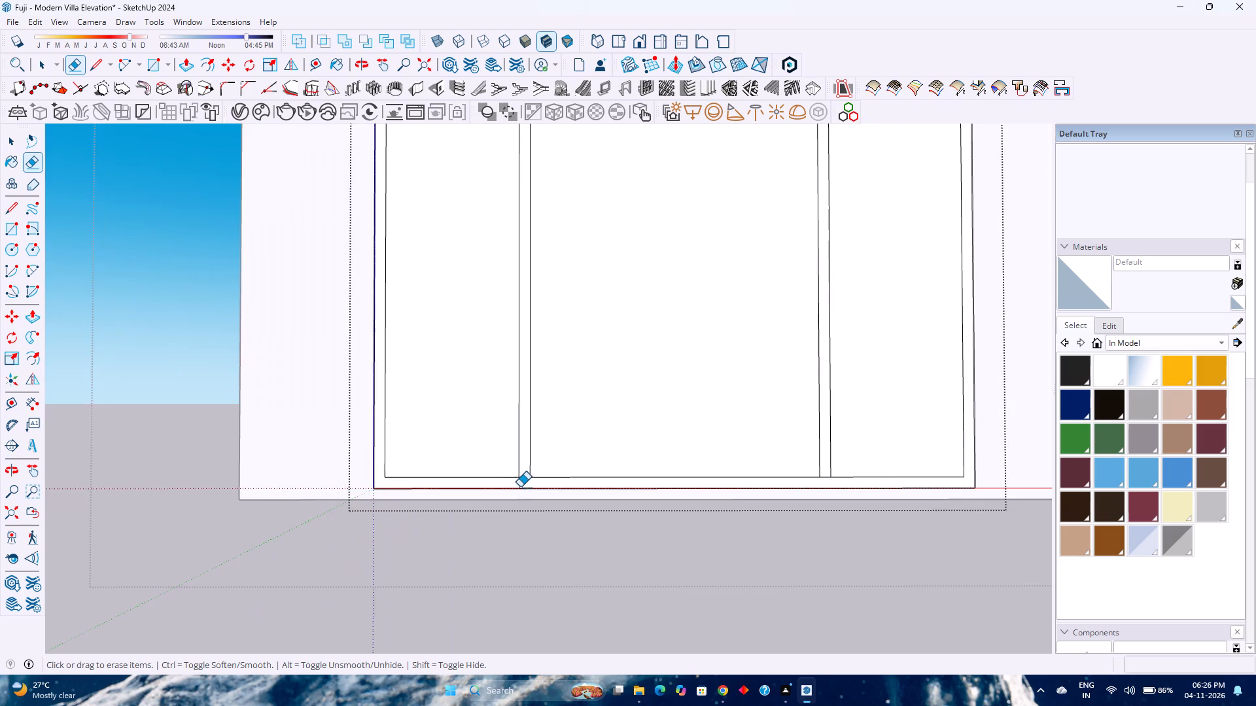
scroll(520, 487, "up", 3)
left_click(527, 471)
scroll(527, 471, "down", 10)
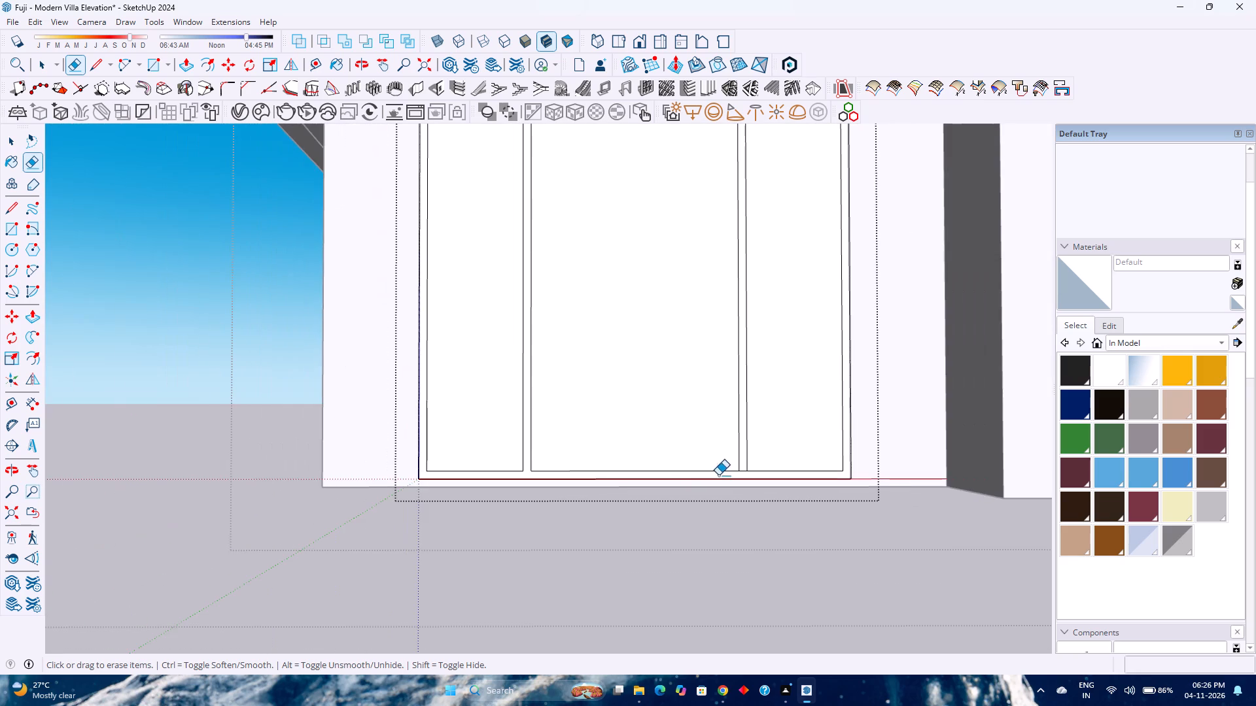
scroll(743, 473, "up", 7)
left_click(743, 467)
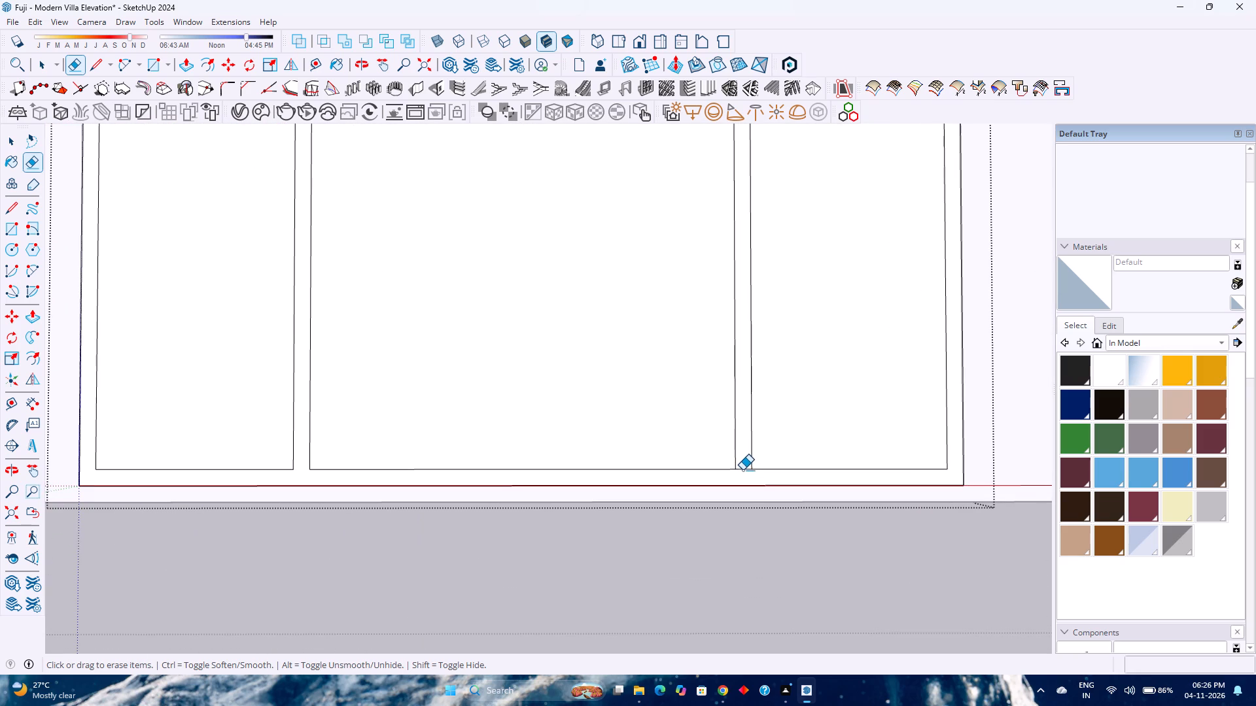
left_click(742, 470)
scroll(688, 439, "down", 6)
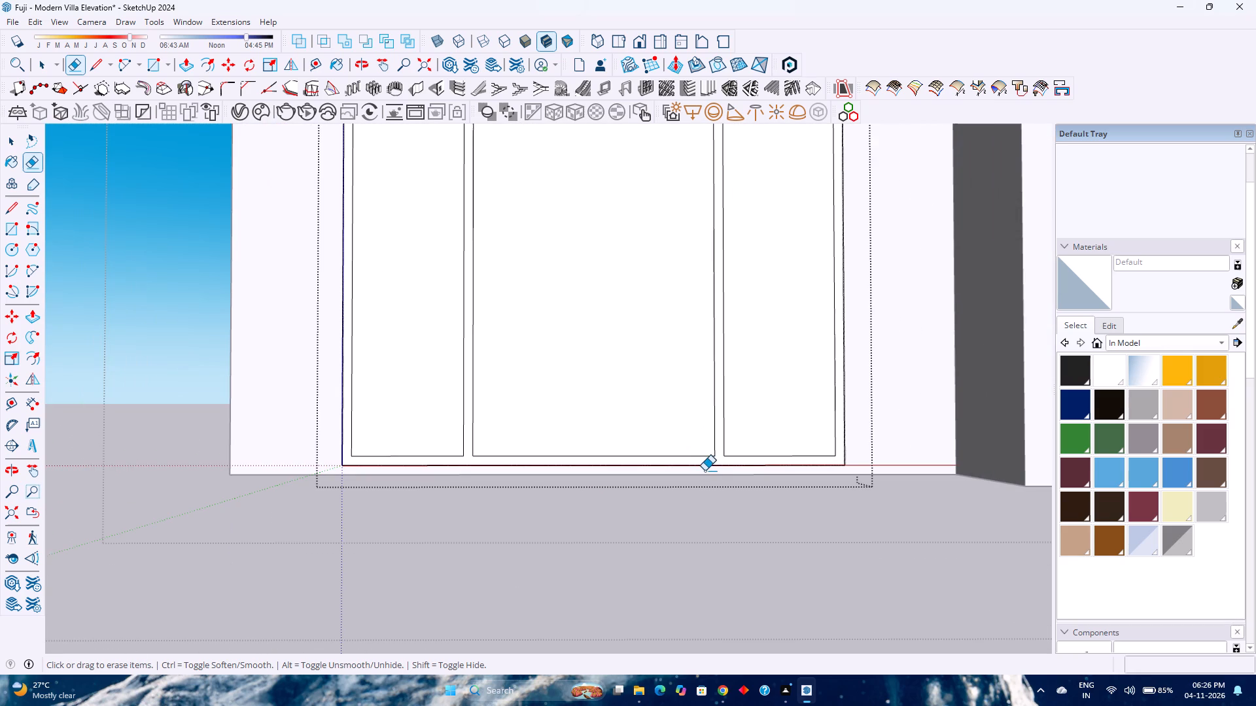
Select the merged three-panel frame face together with its edges and make it a group.
key("space")
left_click(706, 462)
double_click(706, 462)
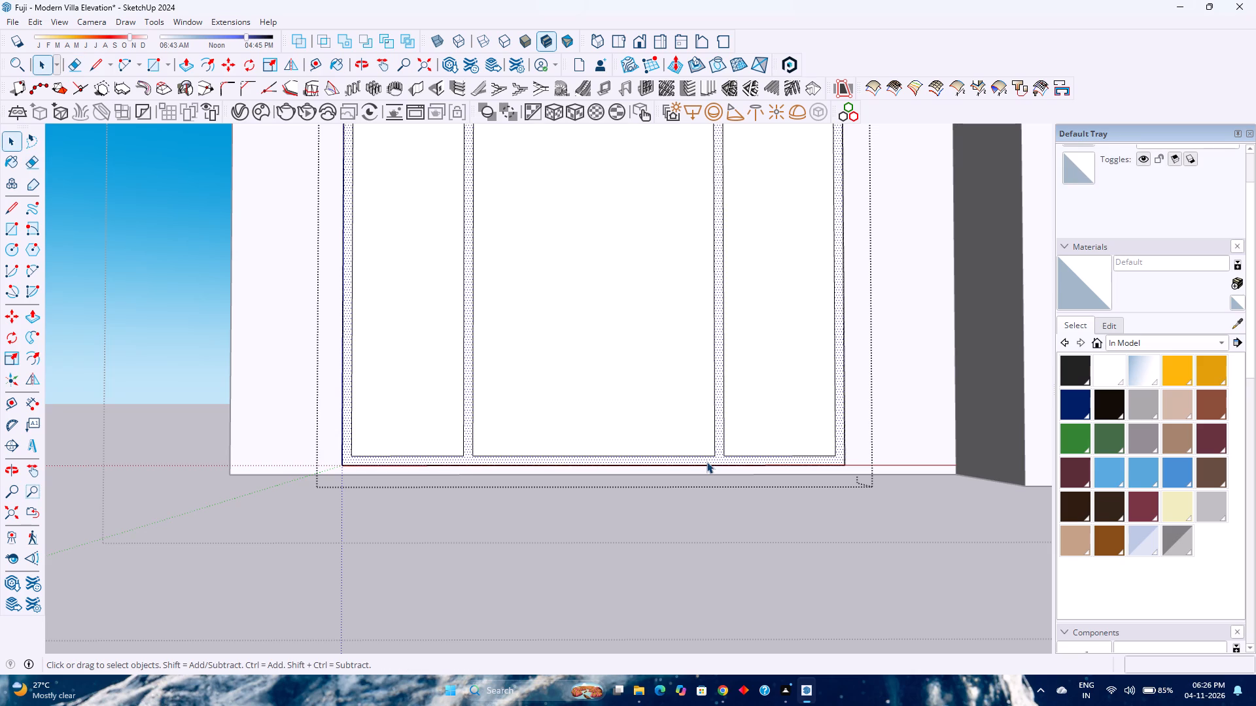
scroll(706, 462, "down", 3)
middle_click_drag(706, 462, 693, 490)
middle_click(693, 490)
right_click(726, 462)
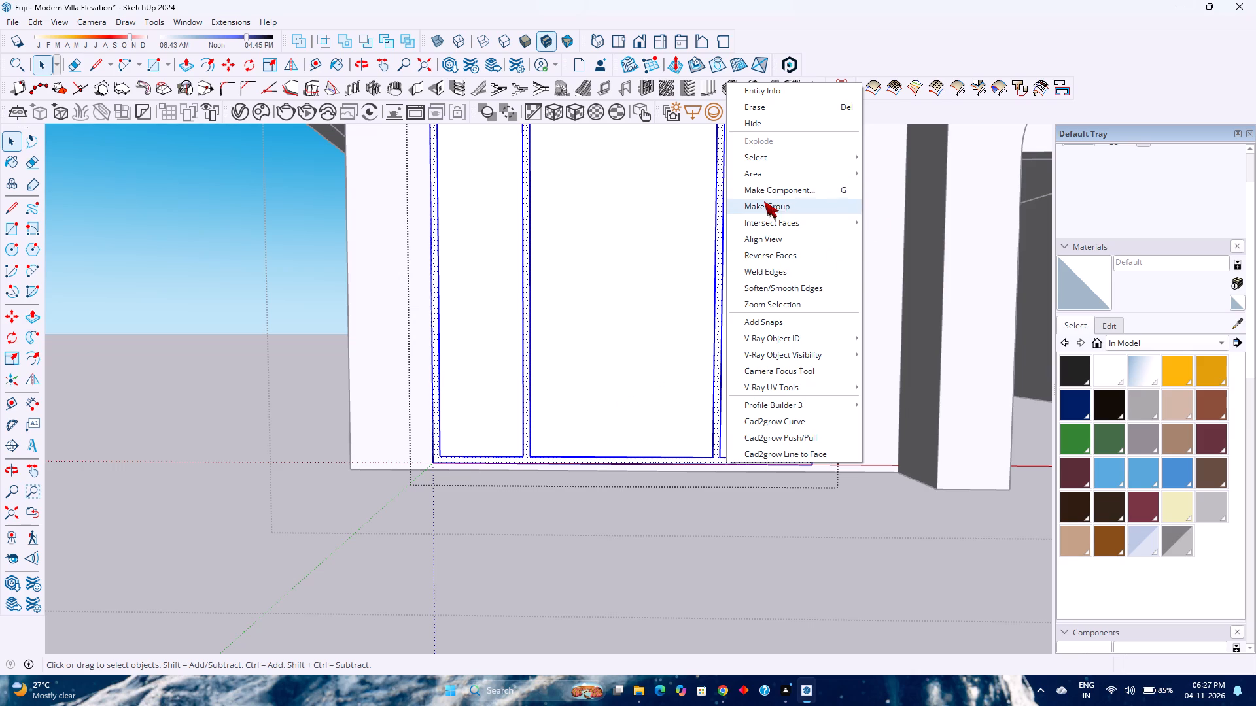
left_click(764, 201)
Delete the centre, right and left panel faces inside the frame to leave three openings.
scroll(593, 405, "down", 7)
left_click(605, 386)
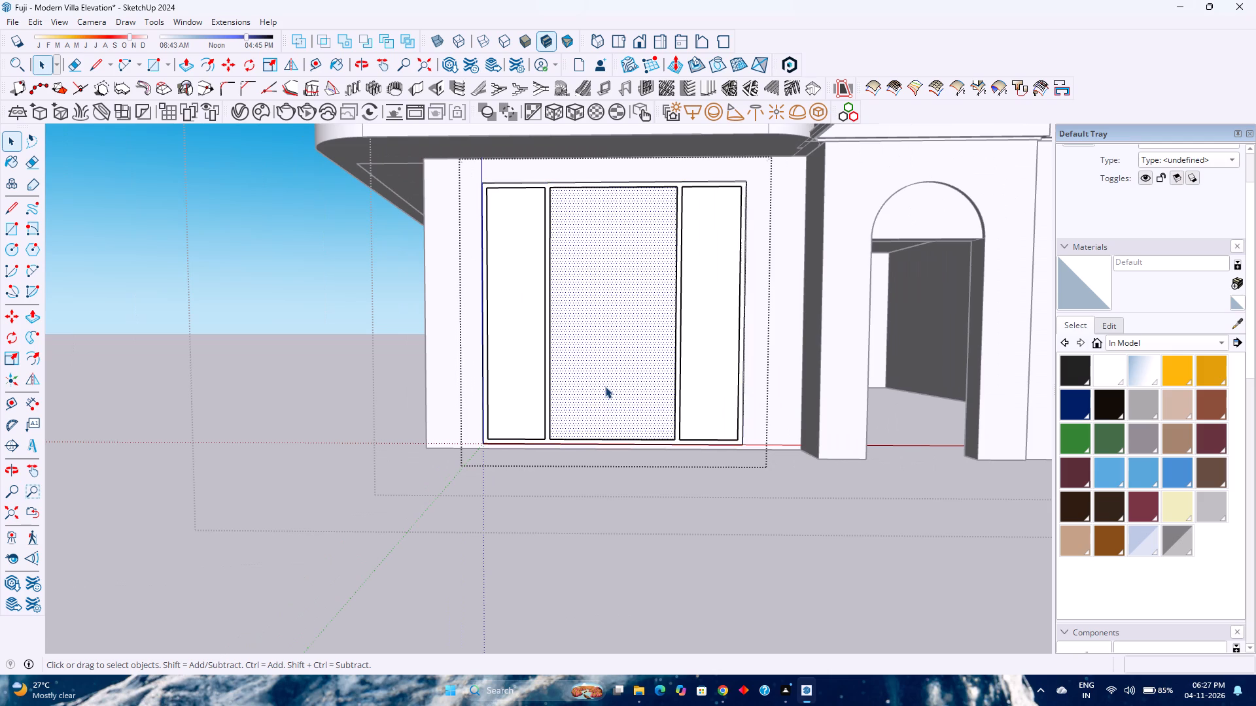
key("Delete")
left_click(708, 362)
key("Delete")
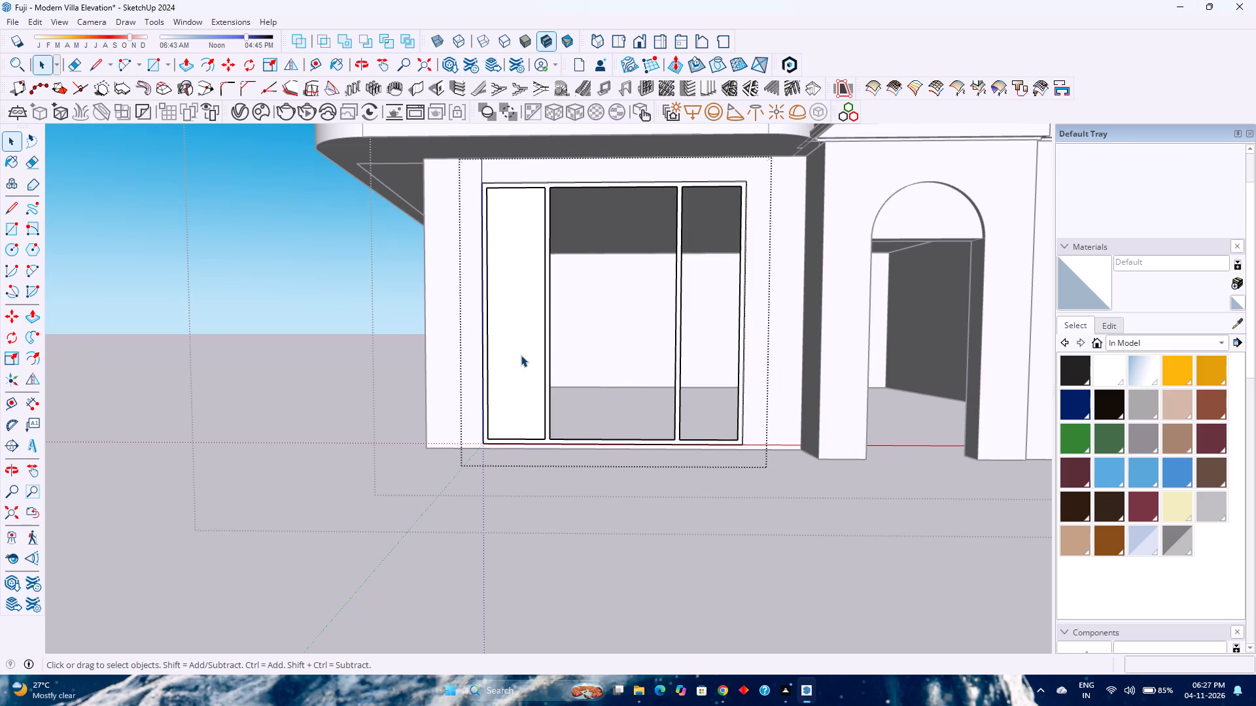
left_click(521, 355)
key("Delete")
Open the frame group and extrude the frame face outward by 2".
scroll(608, 207, "up", 6)
middle_click_drag(728, 197, 727, 248)
middle_click(727, 248)
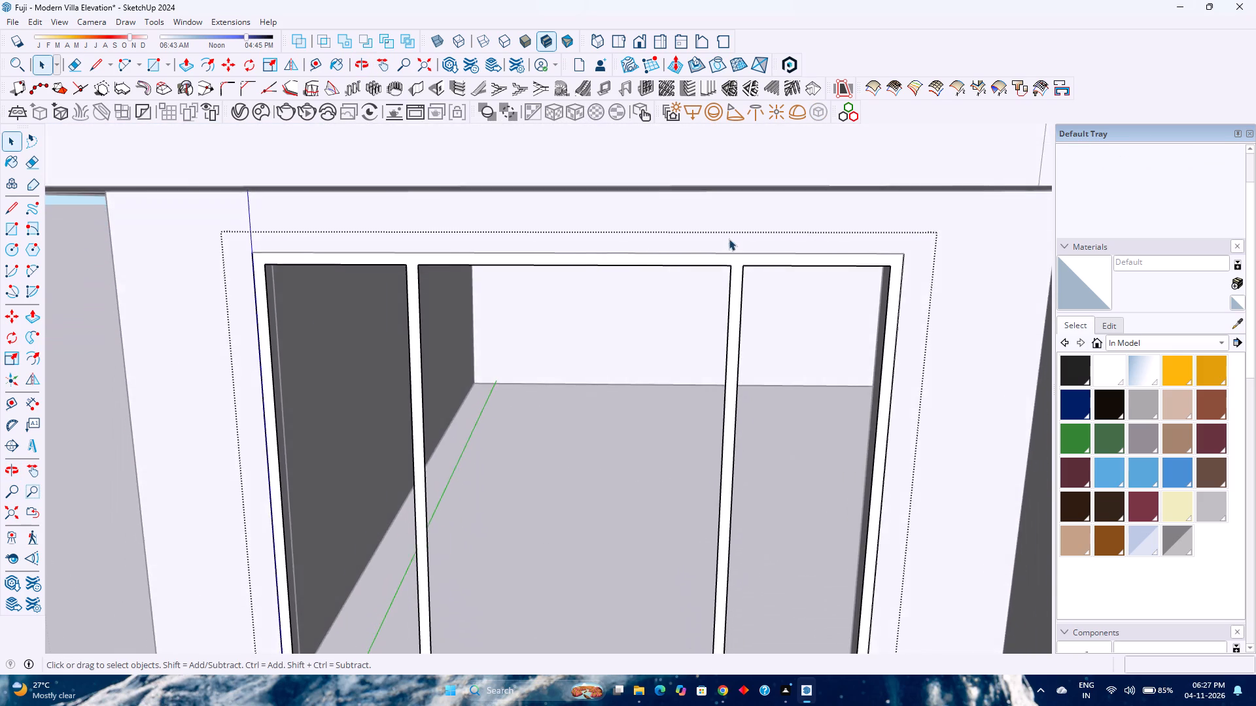
scroll(729, 239, "down", 3)
double_click(739, 254)
scroll(739, 254, "up", 3)
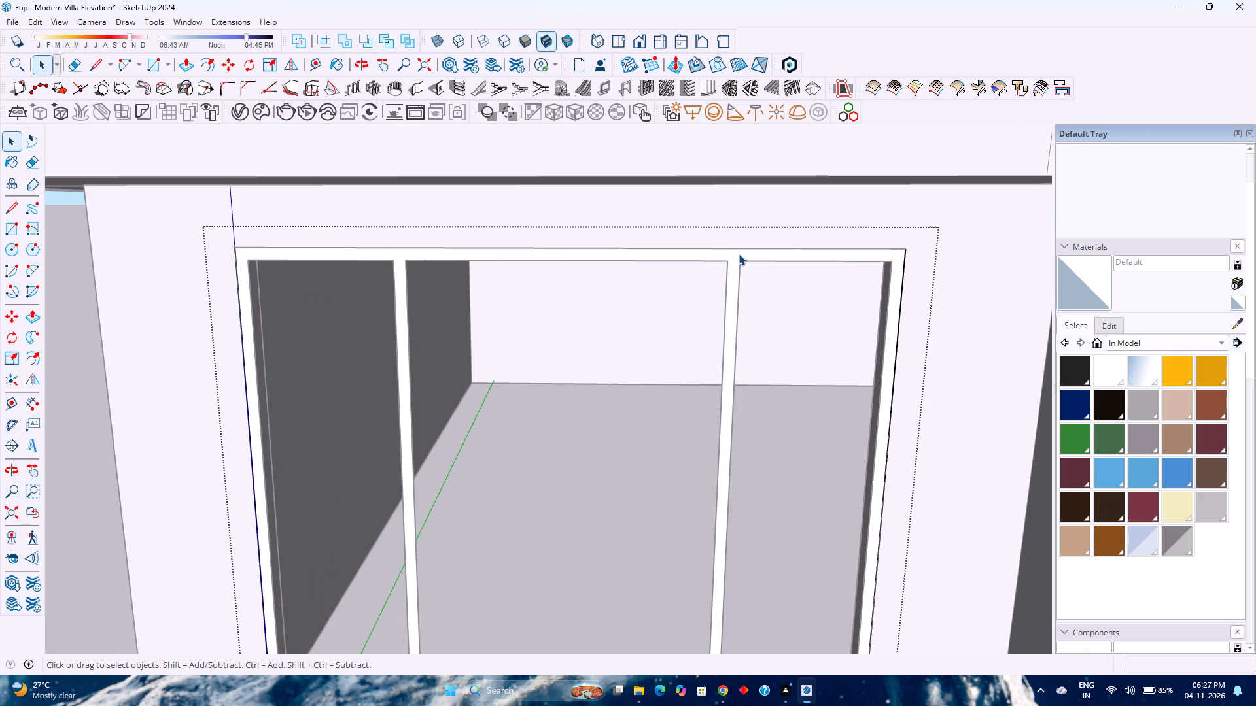
key("p")
left_click(735, 258)
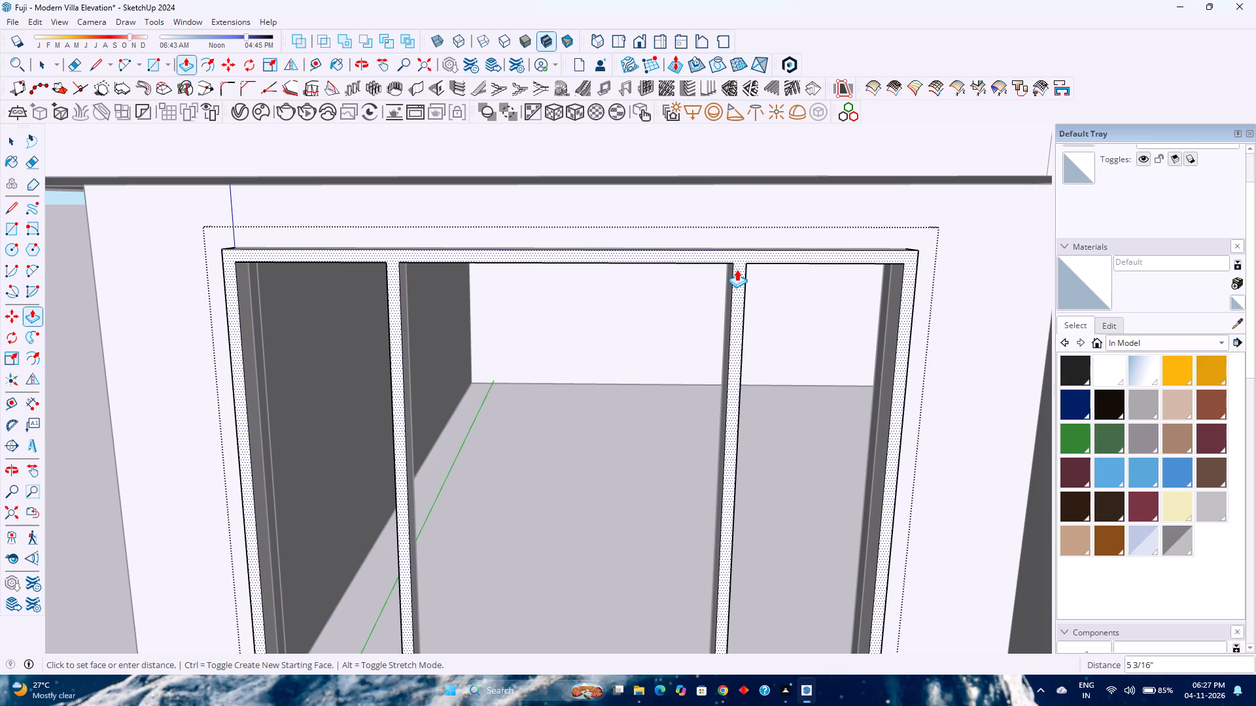
key("2")
key("Return")
scroll(683, 337, "down", 4)
middle_click_drag(679, 358, 646, 297)
middle_click(646, 297)
middle_click(646, 297)
scroll(645, 295, "down", 3)
key("space")
Draw lines along the bottom inner edges of the left and right side openings to fill both with faces.
scroll(564, 336, "up", 5)
middle_click_drag(564, 333, 574, 322)
middle_click(574, 322)
scroll(574, 317, "down", 3)
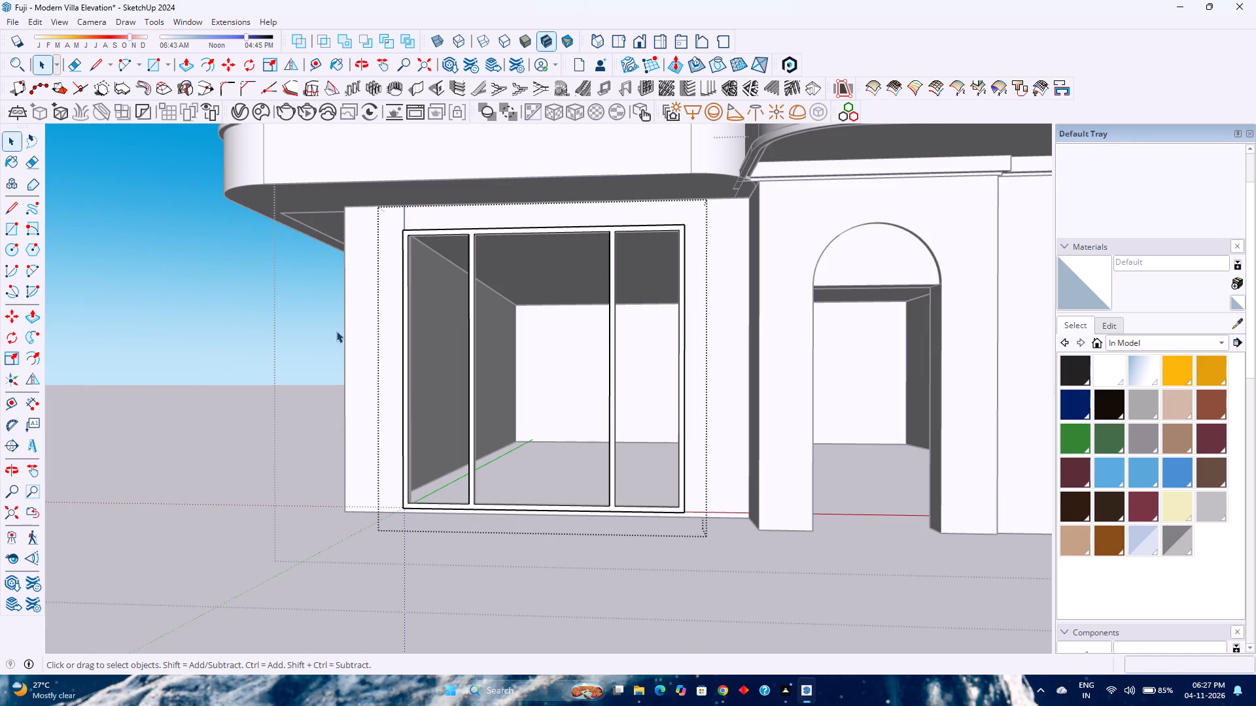
key("l")
left_click(410, 501)
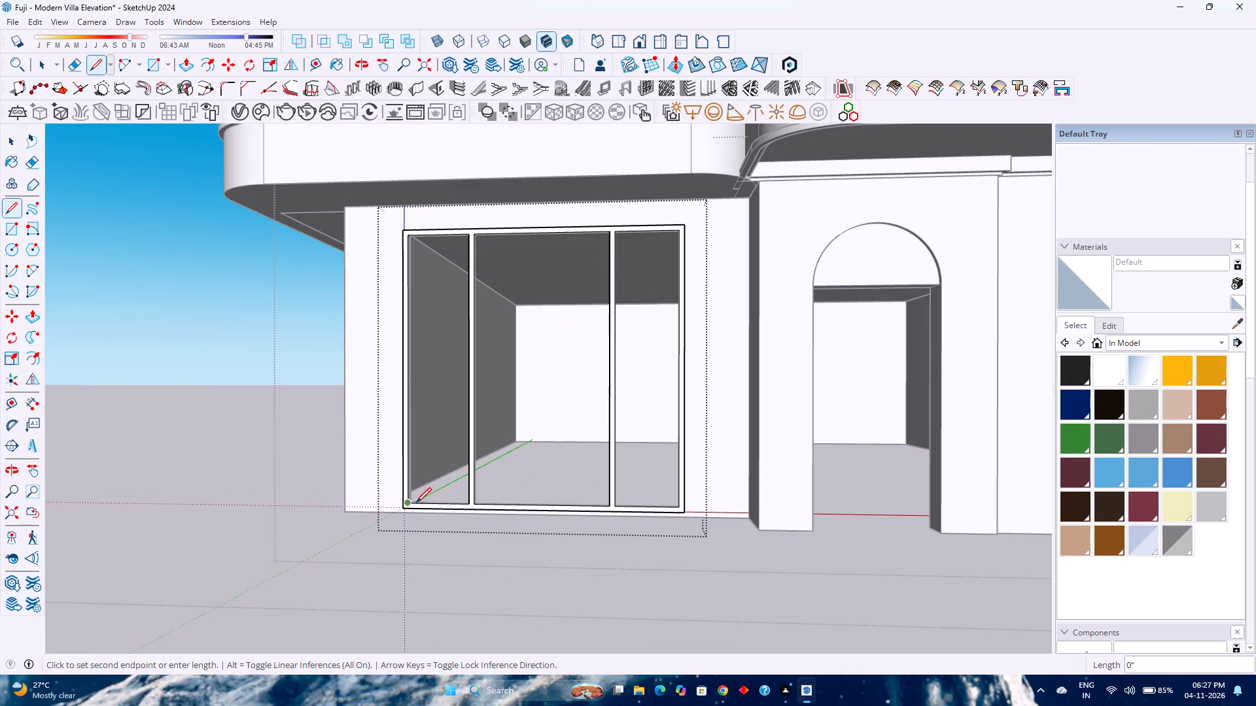
left_click(464, 503)
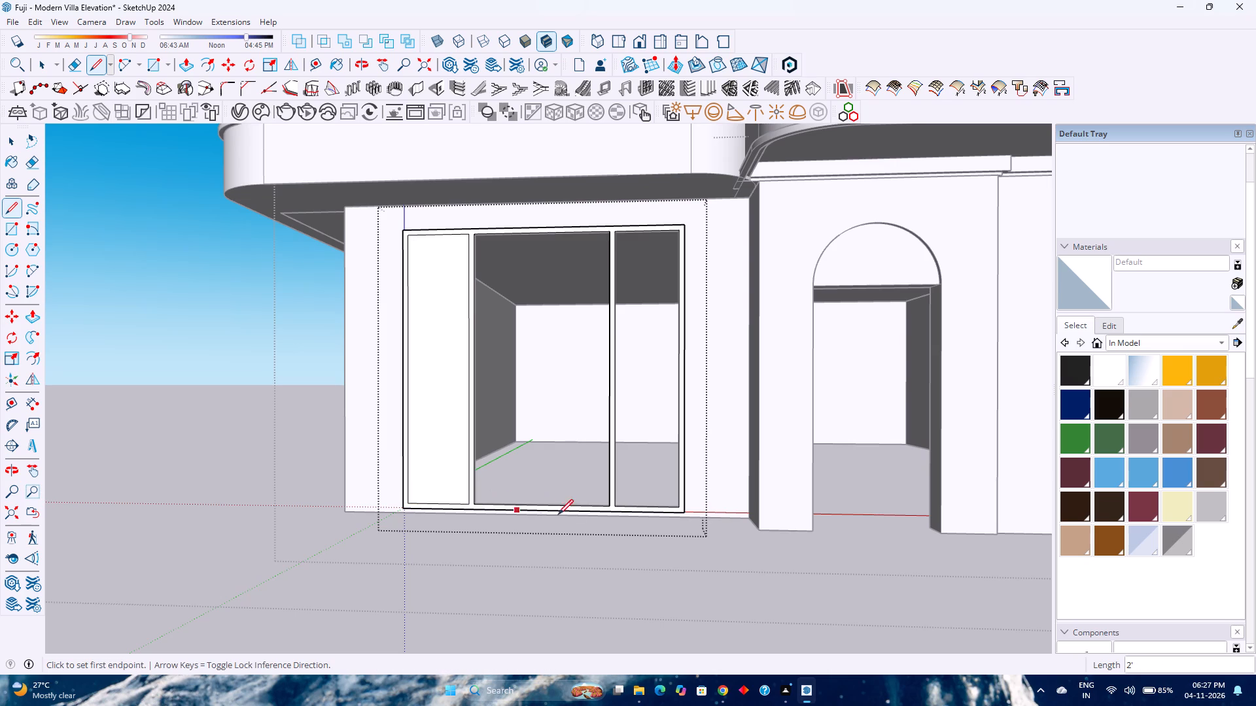
left_click(619, 507)
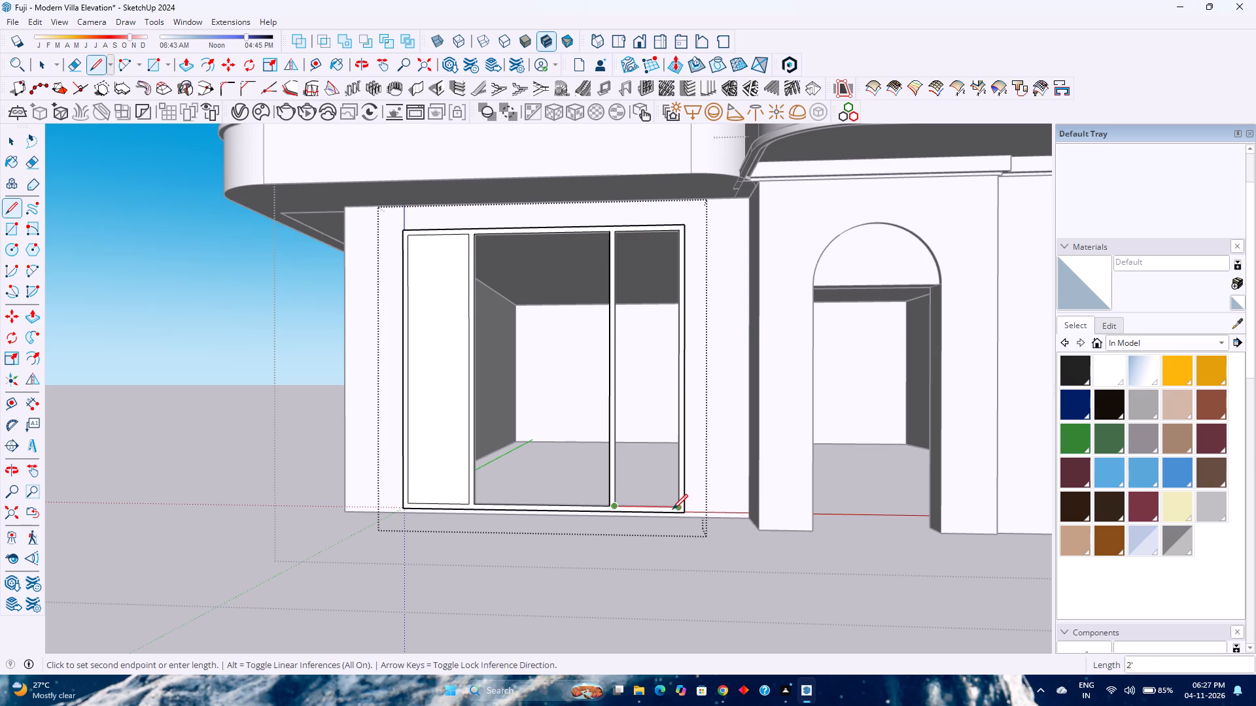
left_click(674, 509)
key("space")
Group the two side panel faces together, including their bounding edges.
double_click(455, 399)
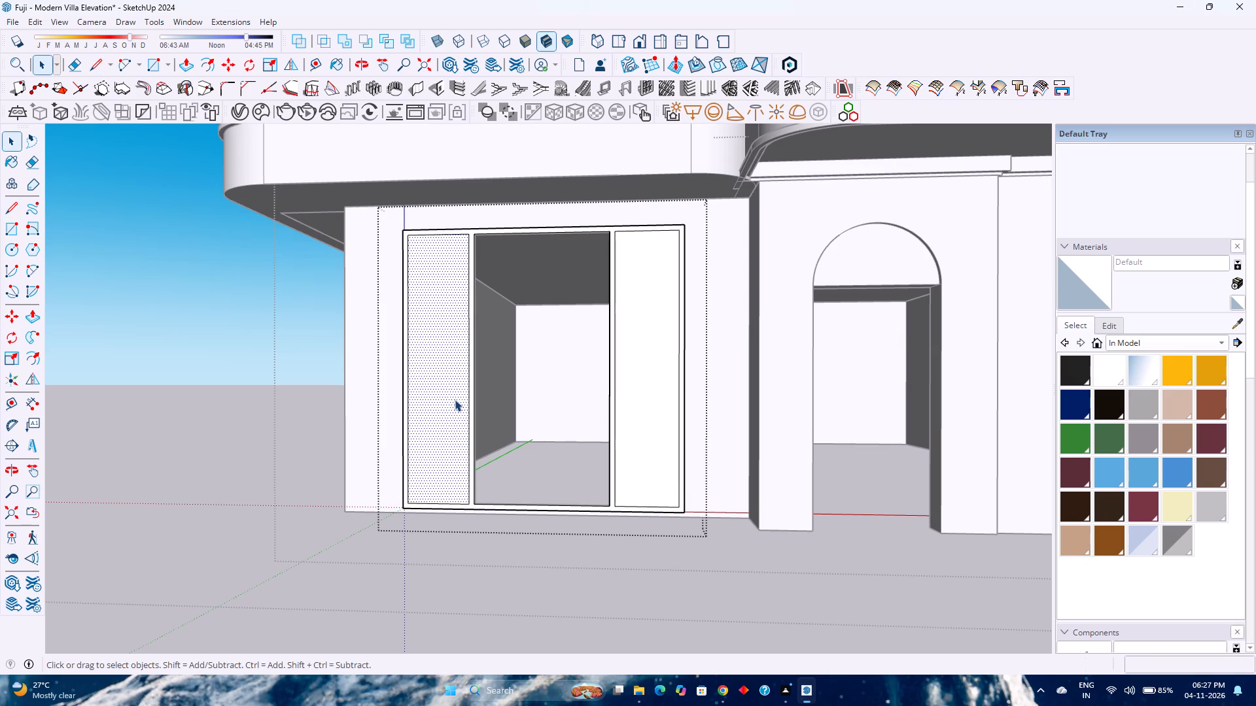
double_click(634, 398, "ctrl")
right_click(634, 398)
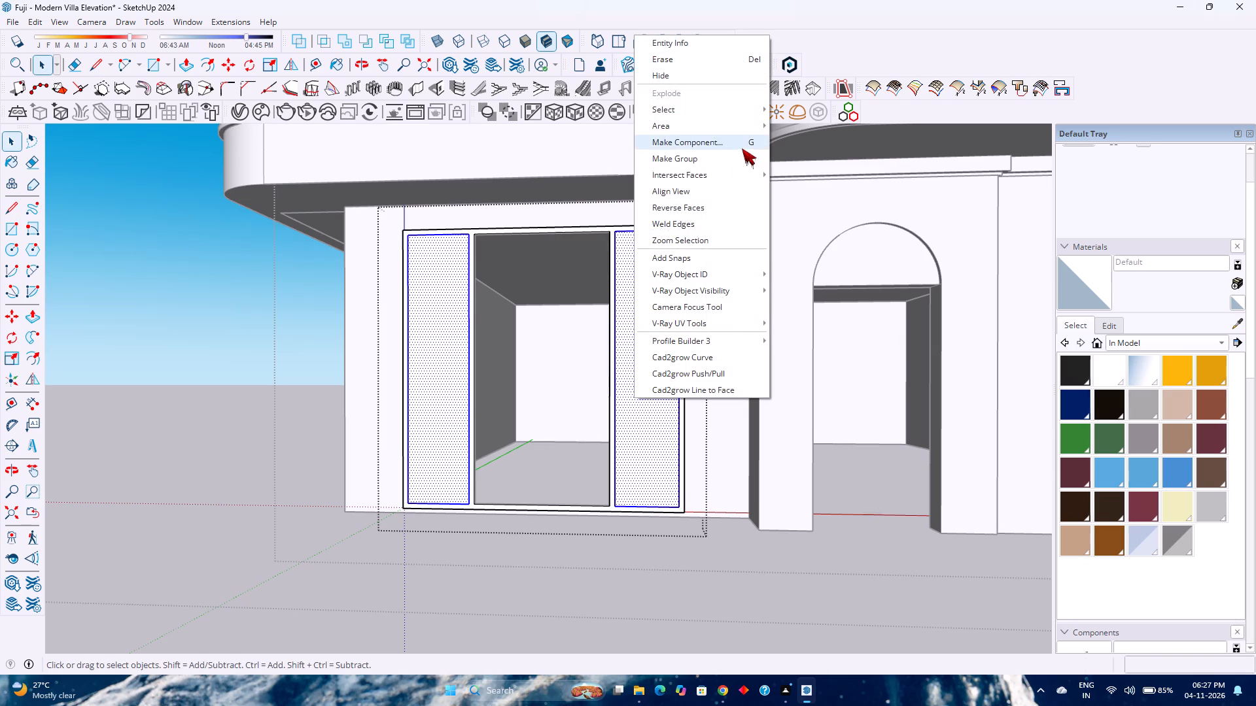
left_click(718, 158)
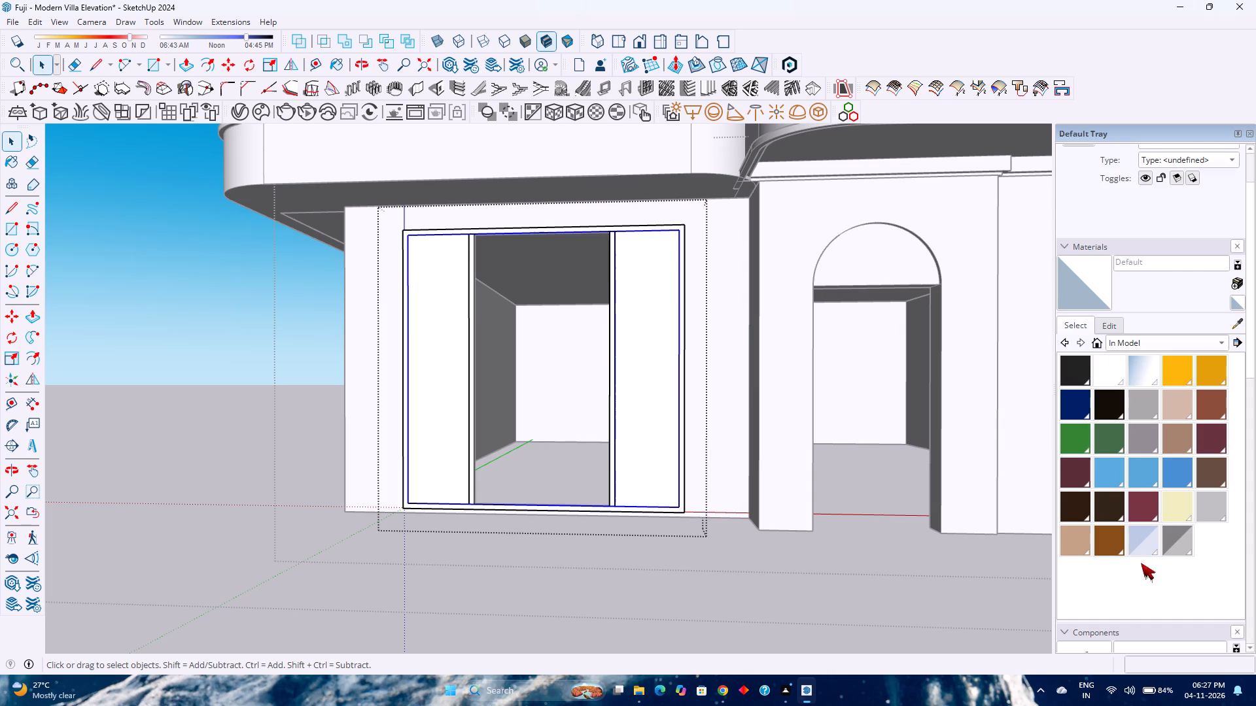
Paint the side panel group with the Translucent Glass Blue material.
left_click(1147, 548)
left_click(659, 395)
Open the glass group and extrude both side panes to a 12 mm thickness.
scroll(462, 416, "down", 4)
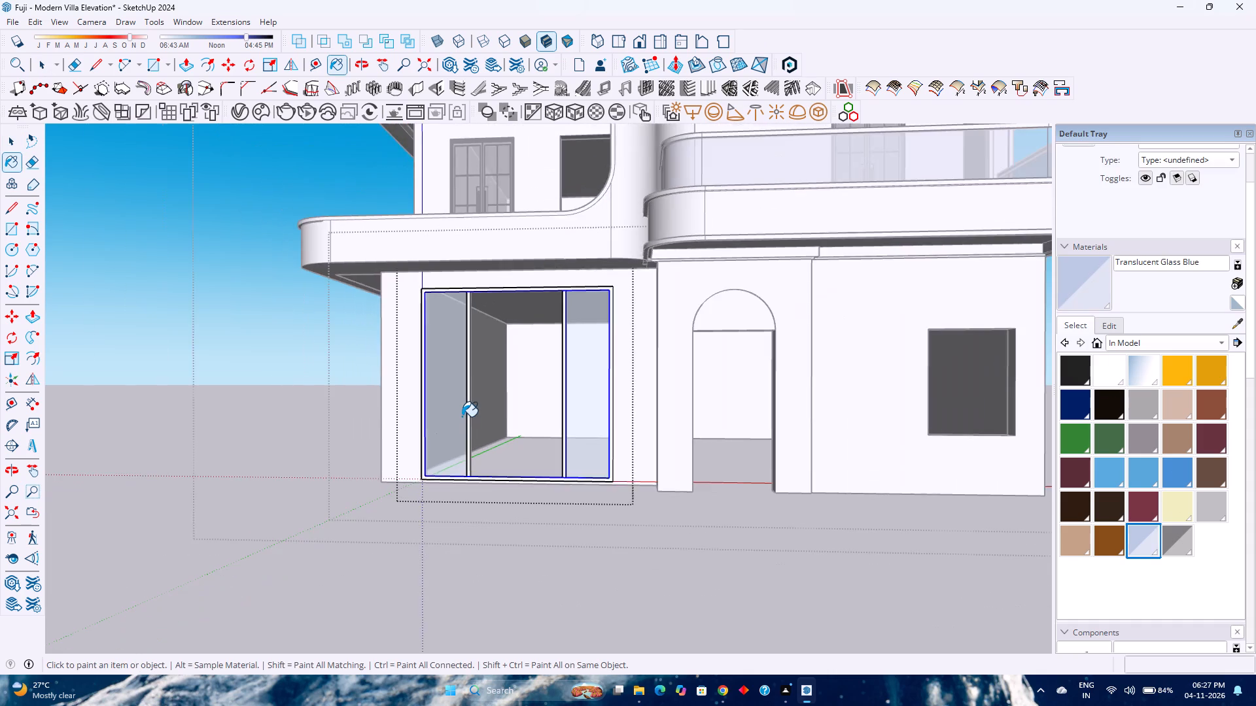
scroll(462, 416, "up", 2)
scroll(462, 416, "down", 2)
key("p")
scroll(459, 415, "up", 6)
key("space")
double_click(453, 418)
scroll(453, 418, "up", 2)
key("p")
left_click(453, 416)
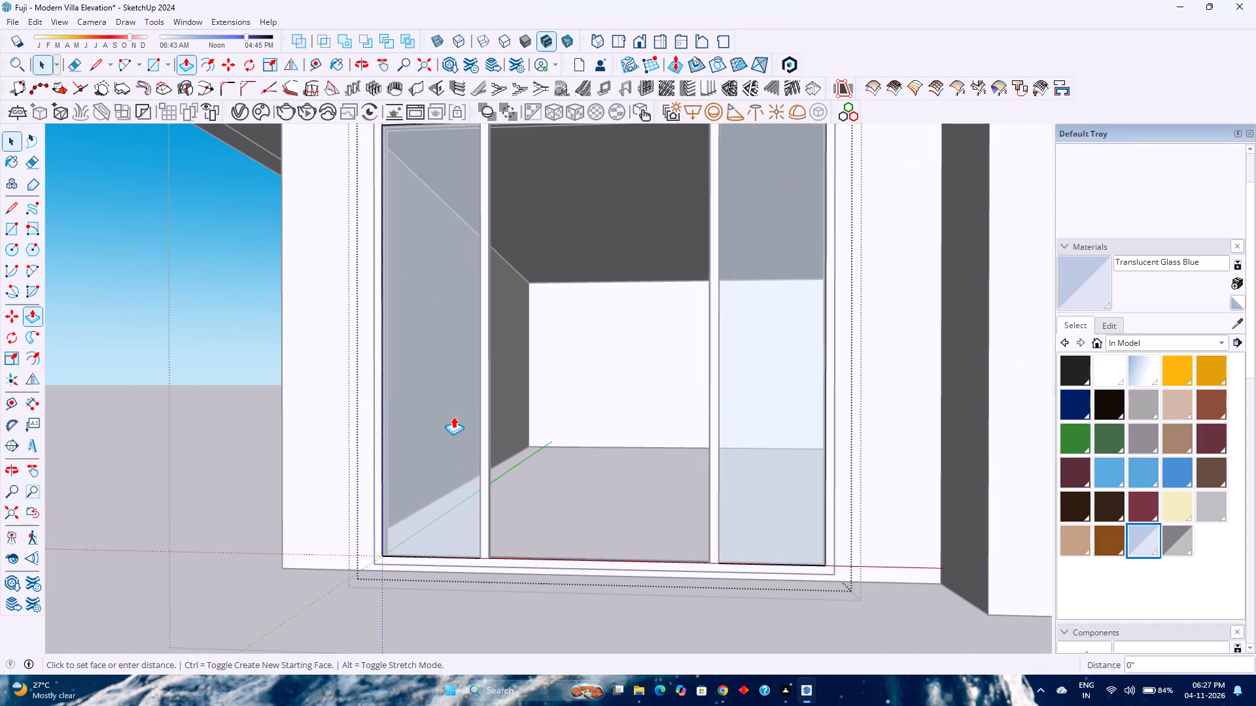
type("12")
type("mm")
key("Return")
double_click(762, 358)
key("space")
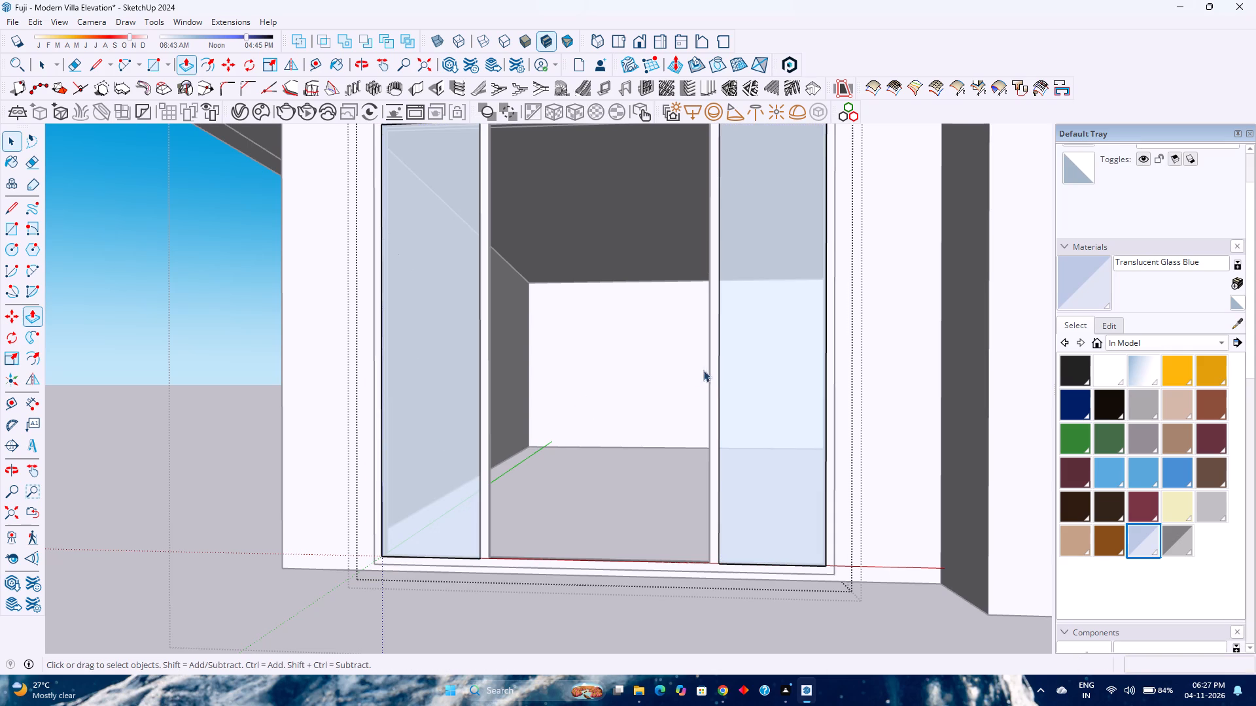
key("Escape")
Move the glass group about 1 3/16" inward from its lower-left corner so it sits within the frame's depth.
left_click(406, 401)
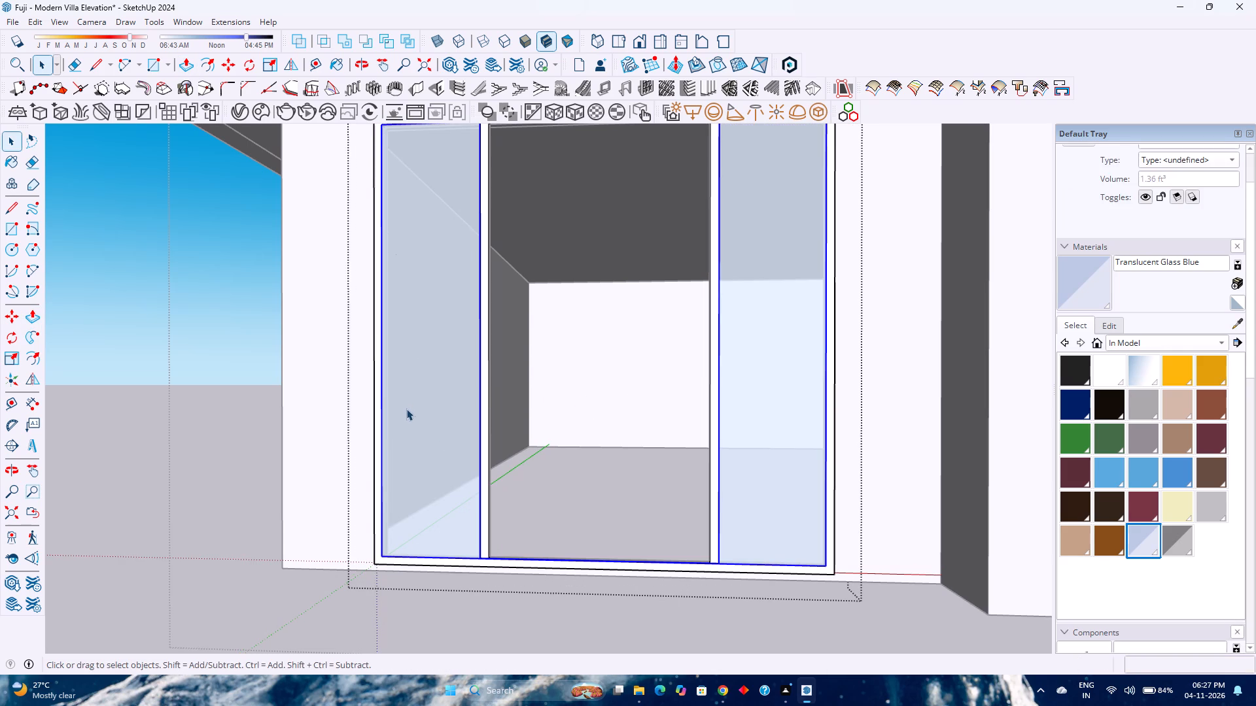
key("m")
scroll(386, 522, "up", 4)
middle_click_drag(390, 524, 356, 633)
middle_click(356, 634)
scroll(374, 591, "up", 8)
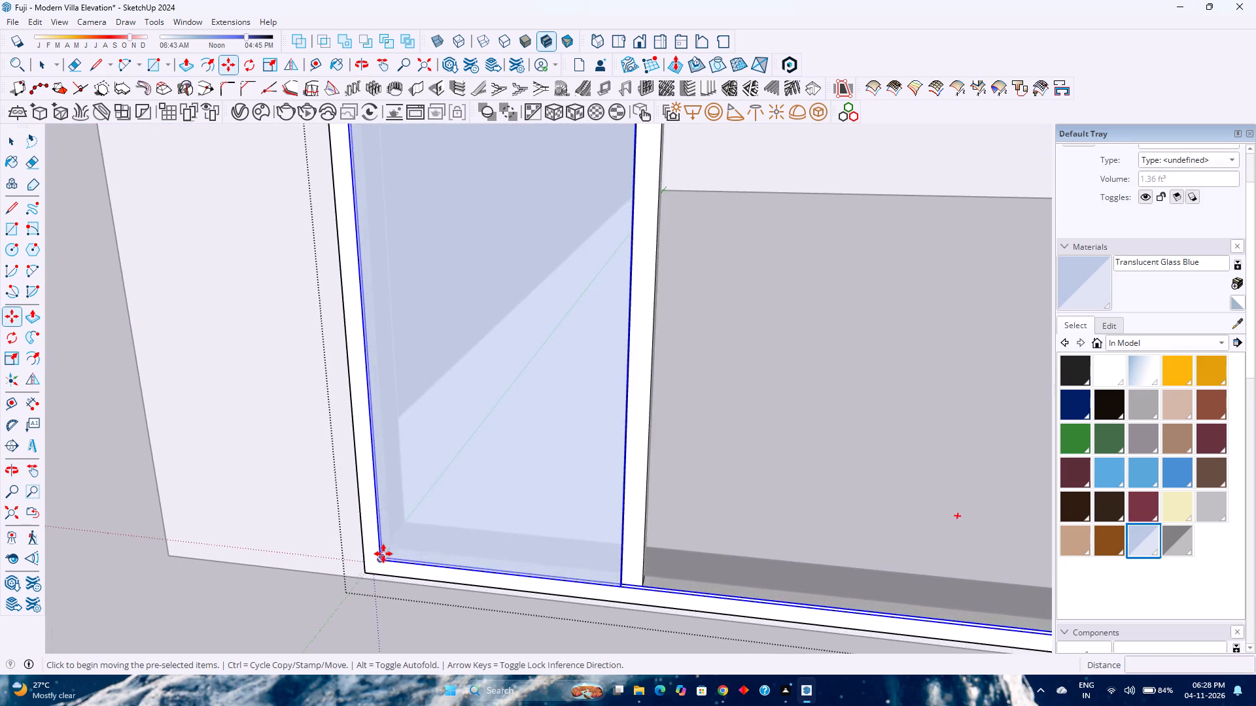
scroll(383, 554, "up", 13)
left_click(377, 567)
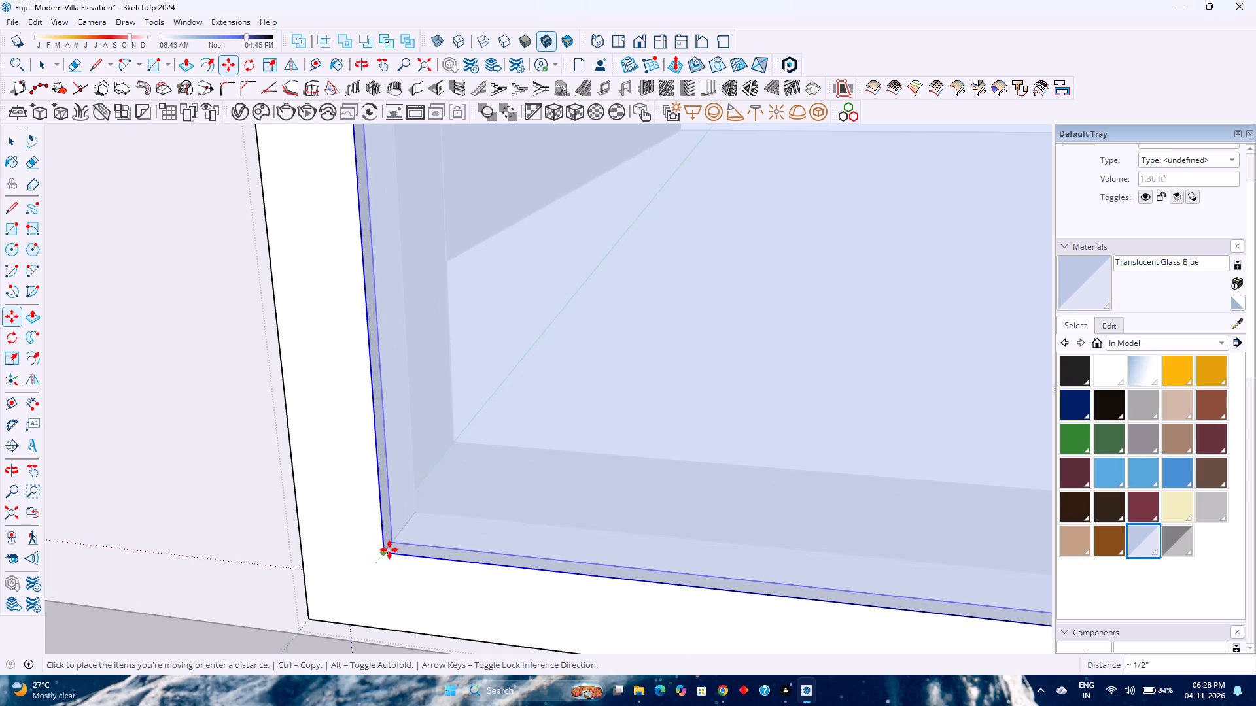
middle_click_drag(400, 541, 349, 624)
middle_click(349, 624)
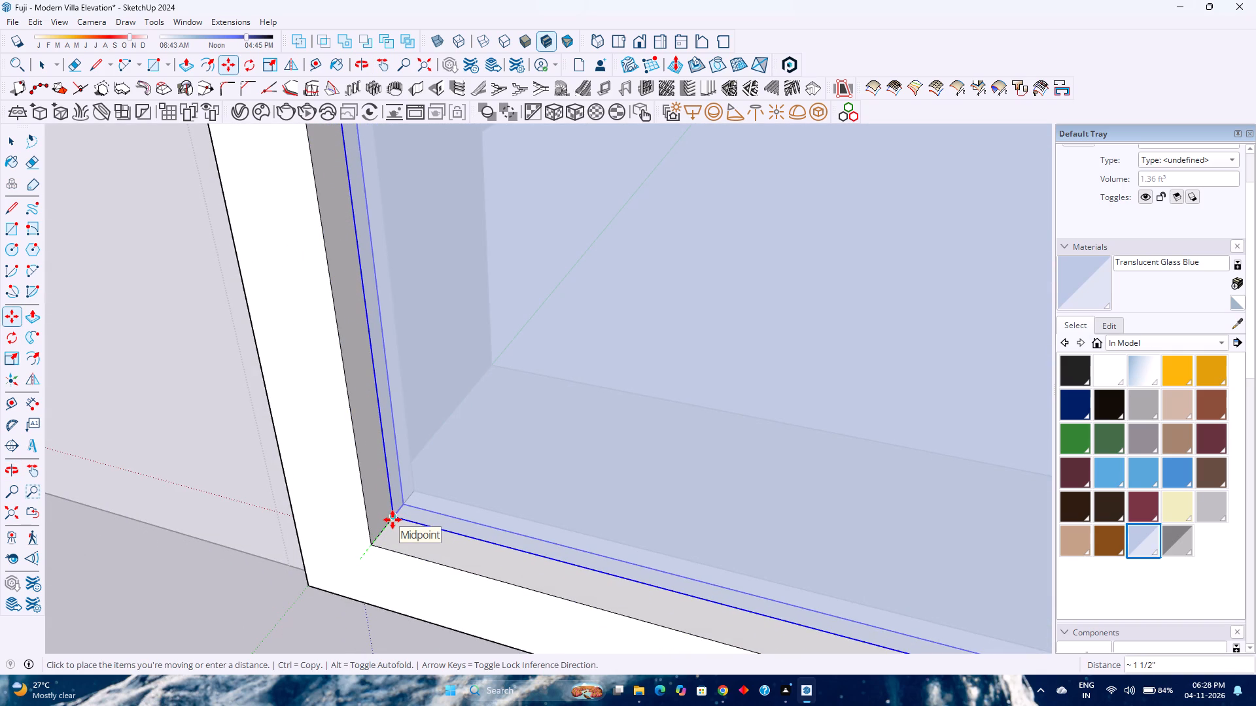
scroll(392, 520, "up", 6)
middle_click(392, 520)
middle_click(392, 521)
middle_click_drag(392, 525, 379, 594)
middle_click(379, 594)
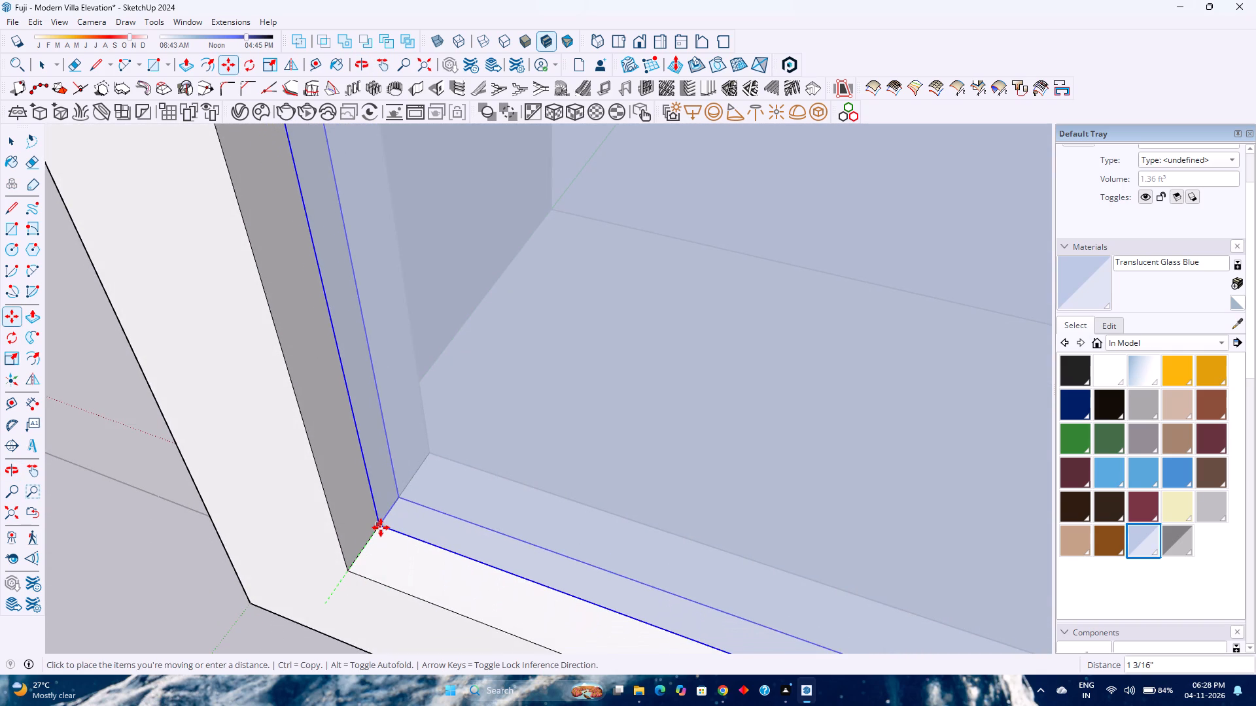
left_click(382, 523)
key("space")
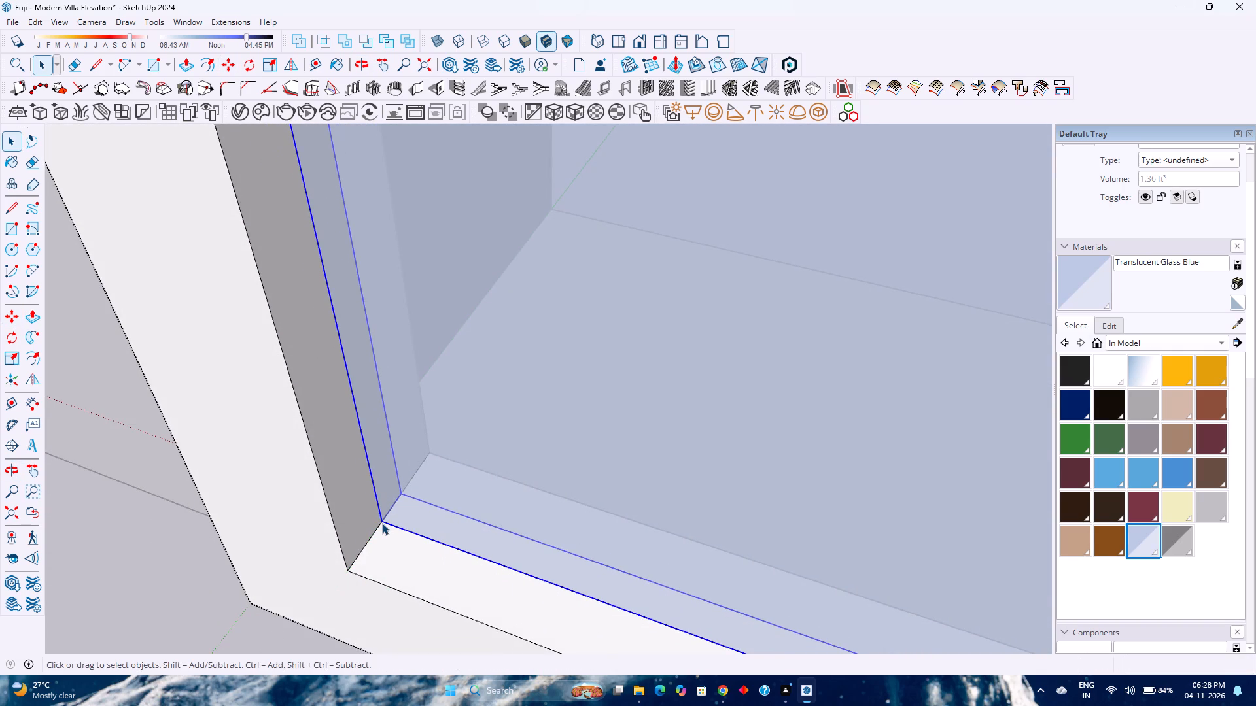
scroll(382, 523, "down", 8)
key("Escape")
Examine how the side glass panes sit in the frame and the still-open centre bay from several angles.
scroll(382, 523, "down", 20)
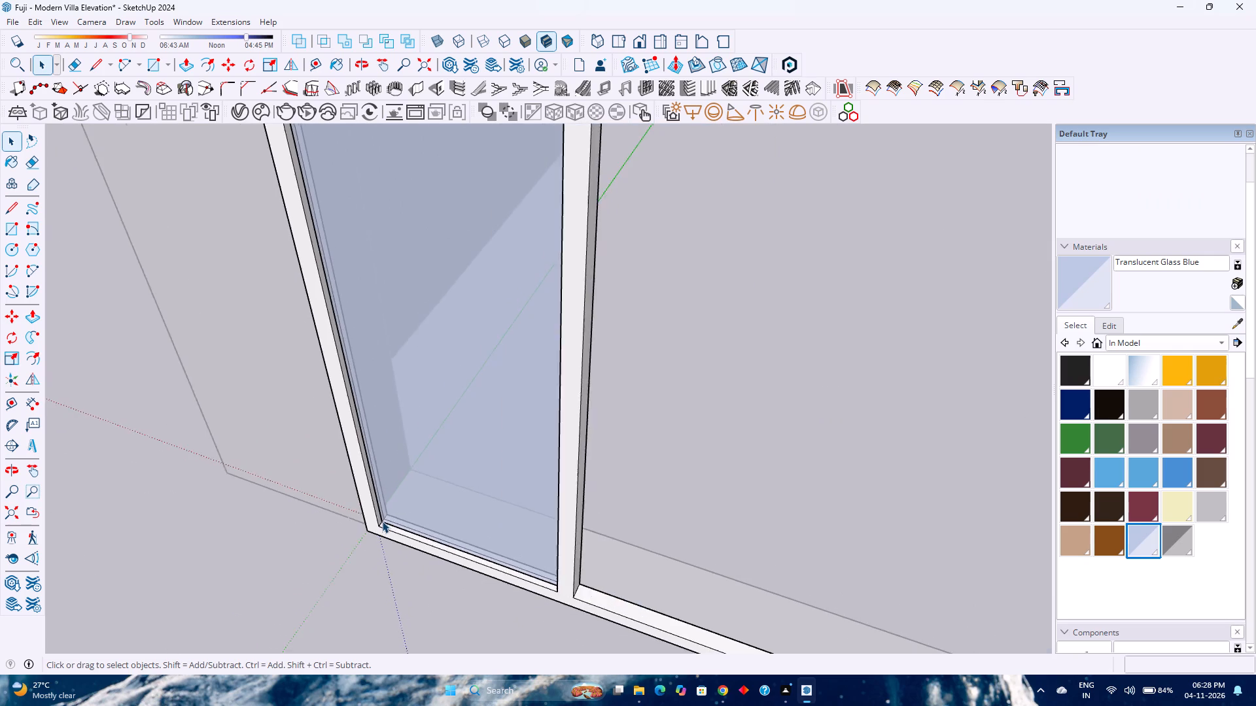
scroll(382, 521, "down", 2)
middle_click_drag(382, 521, 434, 490)
middle_click(434, 490)
scroll(434, 490, "down", 7)
middle_click_drag(436, 517, 487, 461)
middle_click_drag(491, 456, 502, 446)
double_click(490, 528)
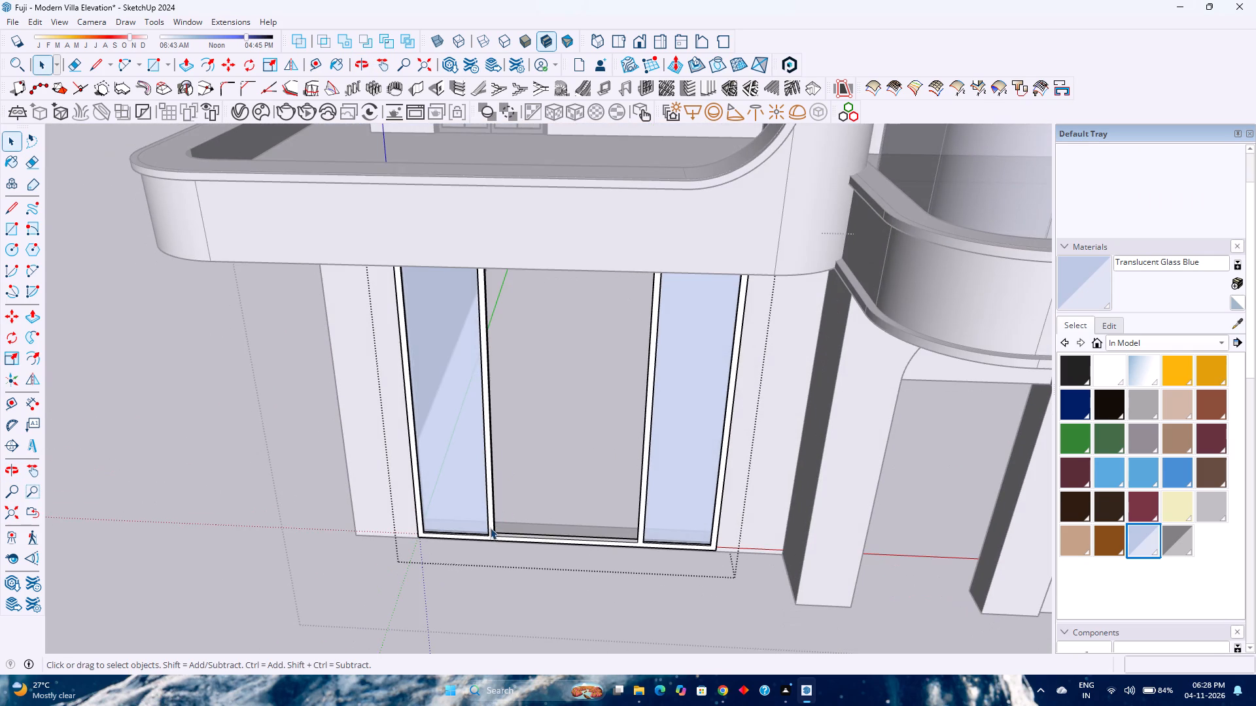
scroll(489, 527, "up", 4)
middle_click_drag(489, 525, 487, 482)
middle_click(487, 482)
scroll(487, 480, "down", 3)
middle_click_drag(487, 477, 489, 556, "shift")
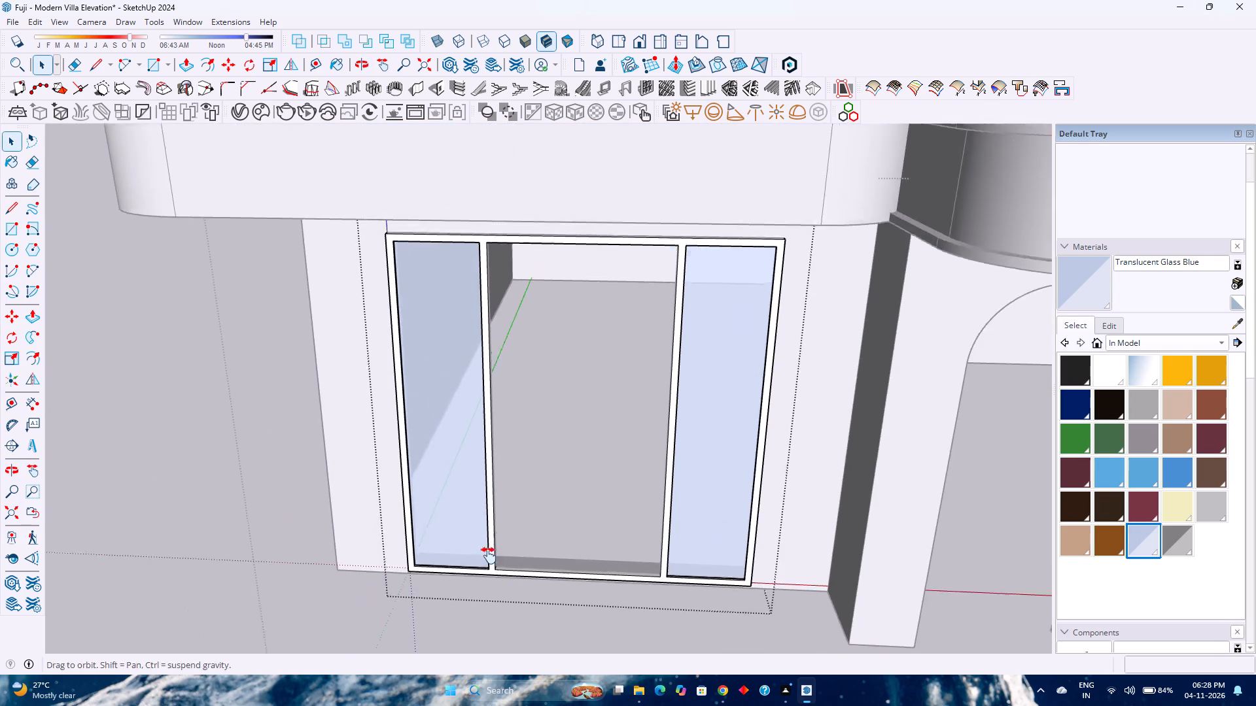
middle_click_drag(489, 556, 489, 565, "shift")
middle_click(489, 565, "shift")
scroll(481, 563, "down", 1)
middle_click_drag(480, 559, 478, 513)
middle_click(478, 511)
Open 3D Warehouse and clear the previous "window" search for a new model search.
left_click(182, 19)
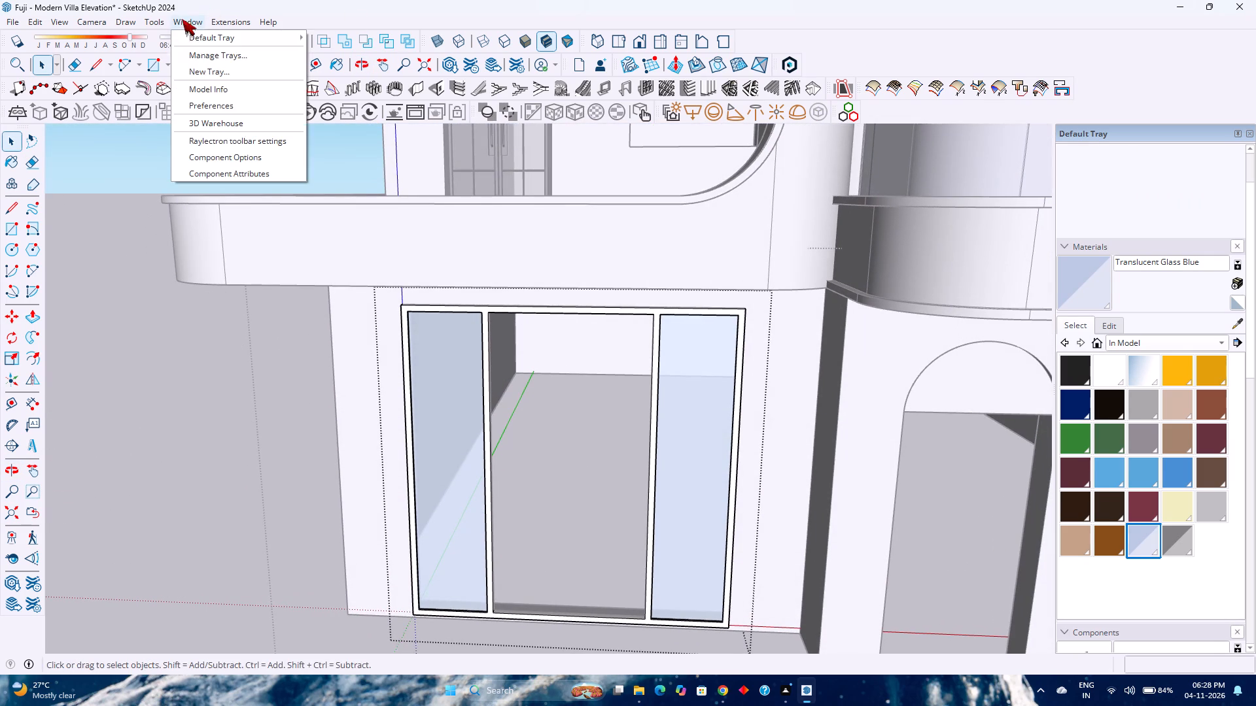
left_click(231, 127)
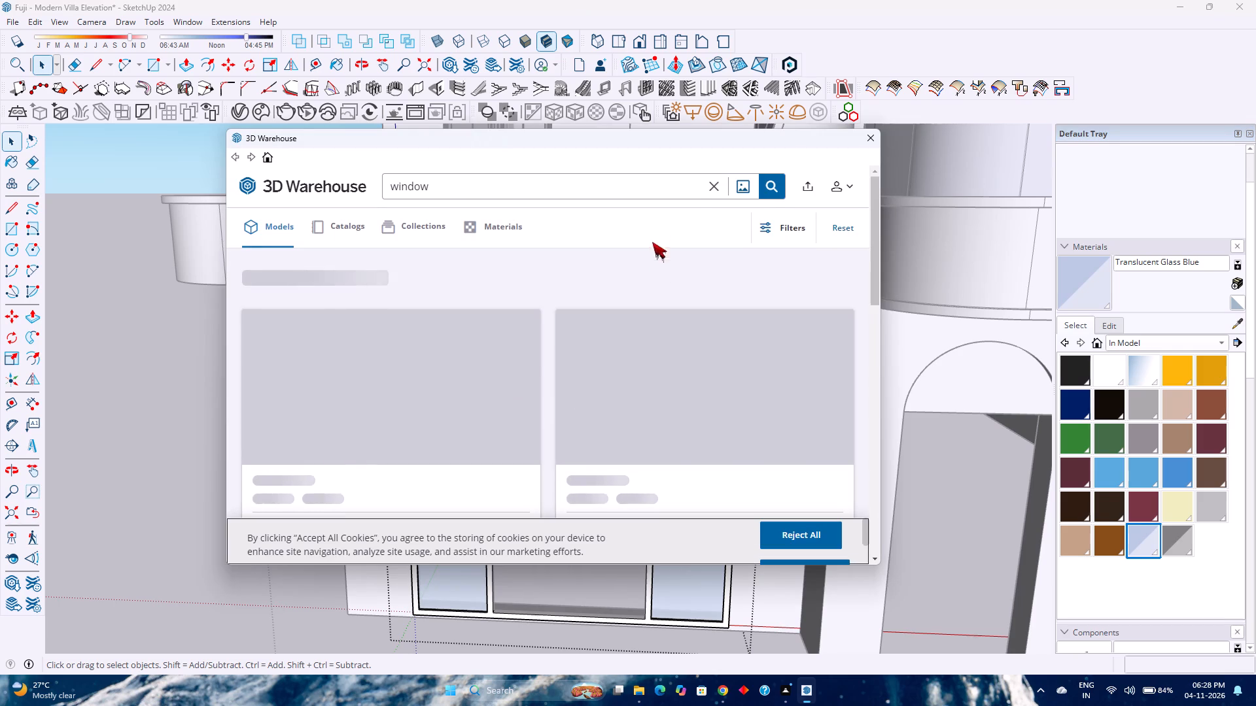
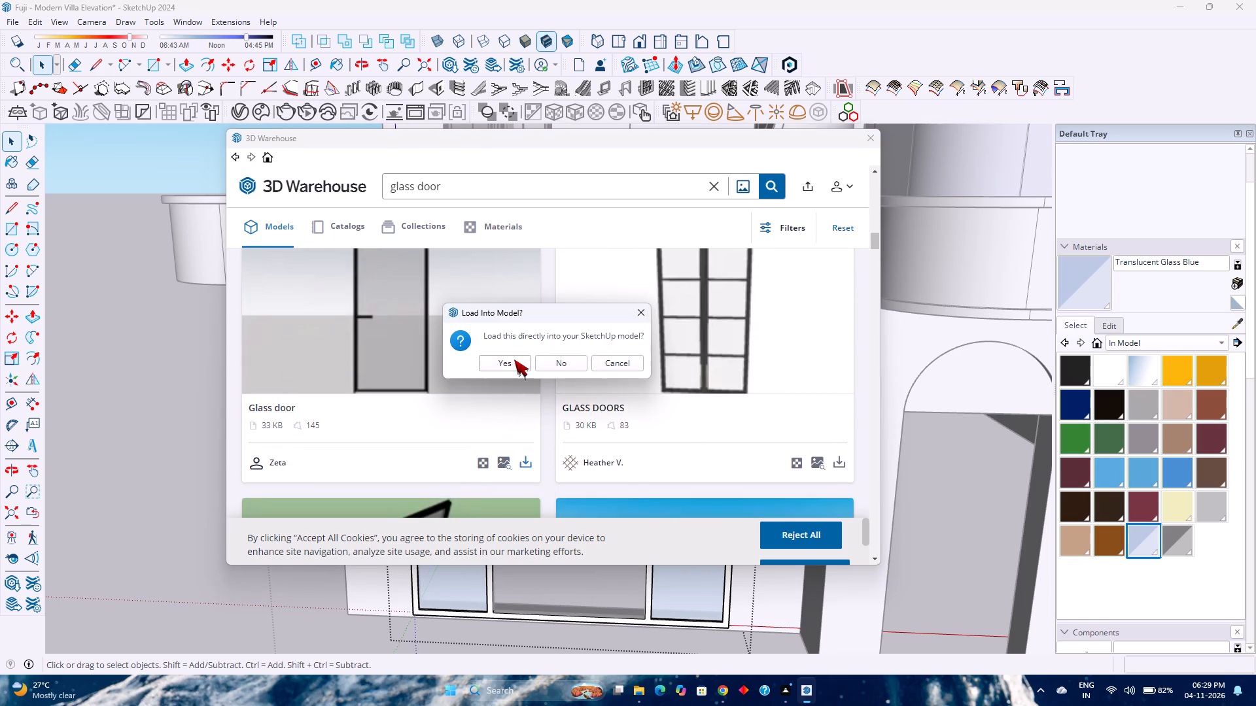
Load the "Glass door" model from 3D Warehouse and place it at the centre bay's lower-left corner.
left_click(512, 361)
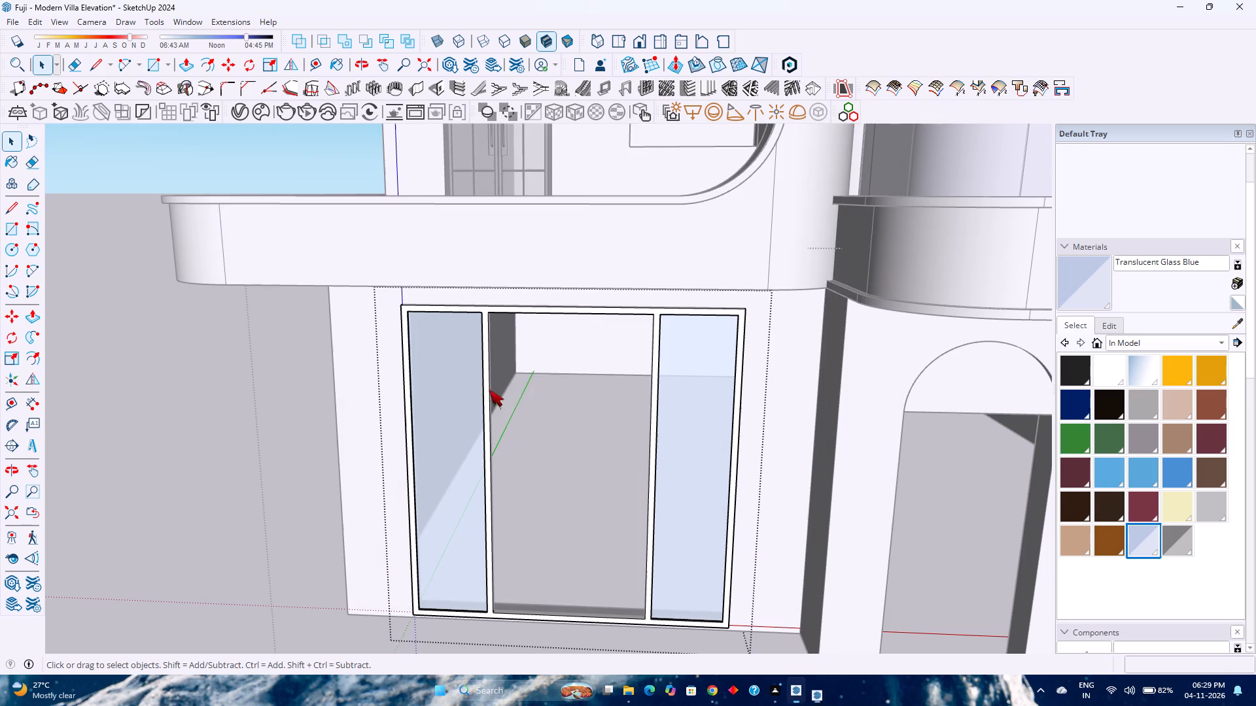
scroll(500, 604, "up", 3)
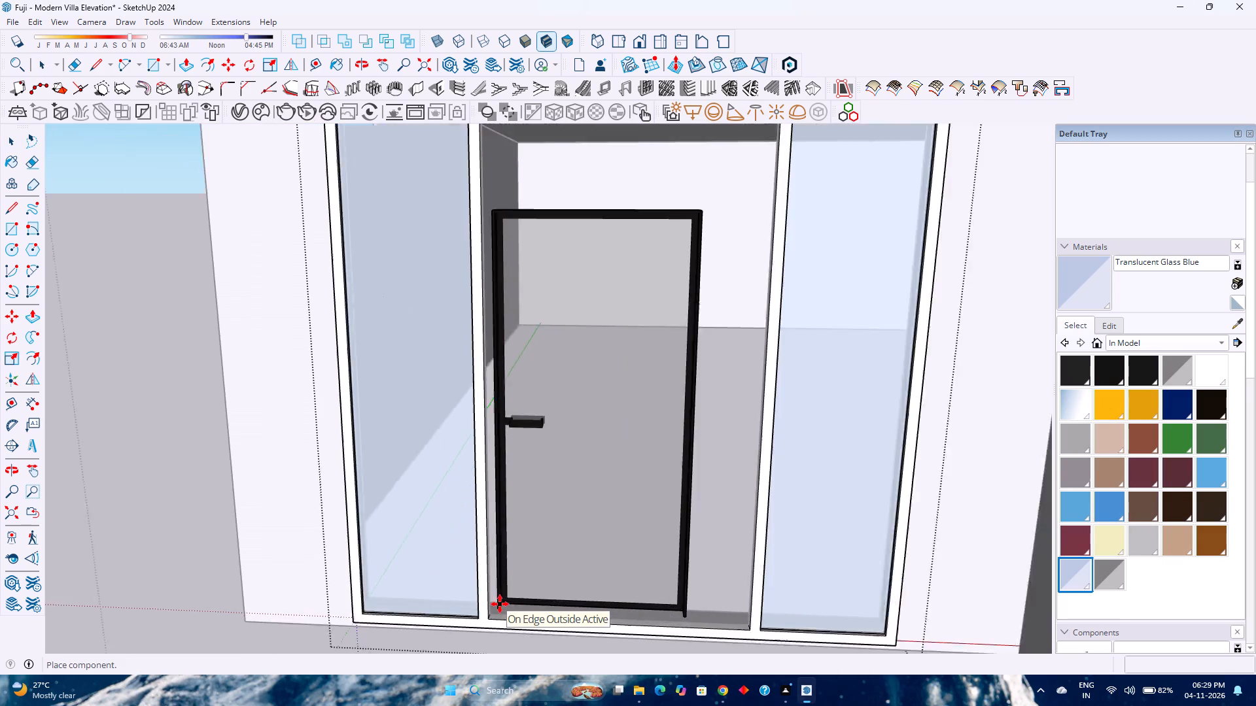
scroll(500, 604, "up", 5)
middle_click_drag(500, 604, 497, 546)
middle_click(497, 546)
scroll(497, 543, "down", 4)
scroll(506, 596, "up", 7)
middle_click_drag(502, 590, 491, 596)
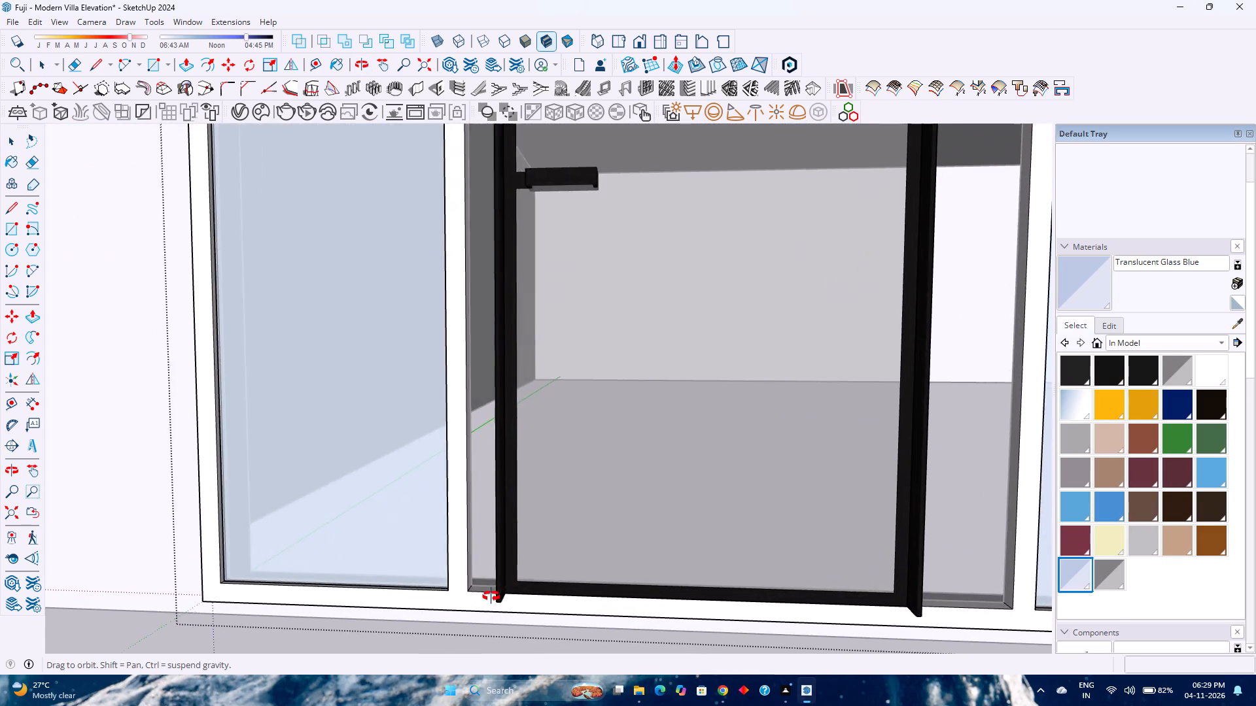
middle_click_drag(491, 596, 332, 633)
middle_click(332, 633)
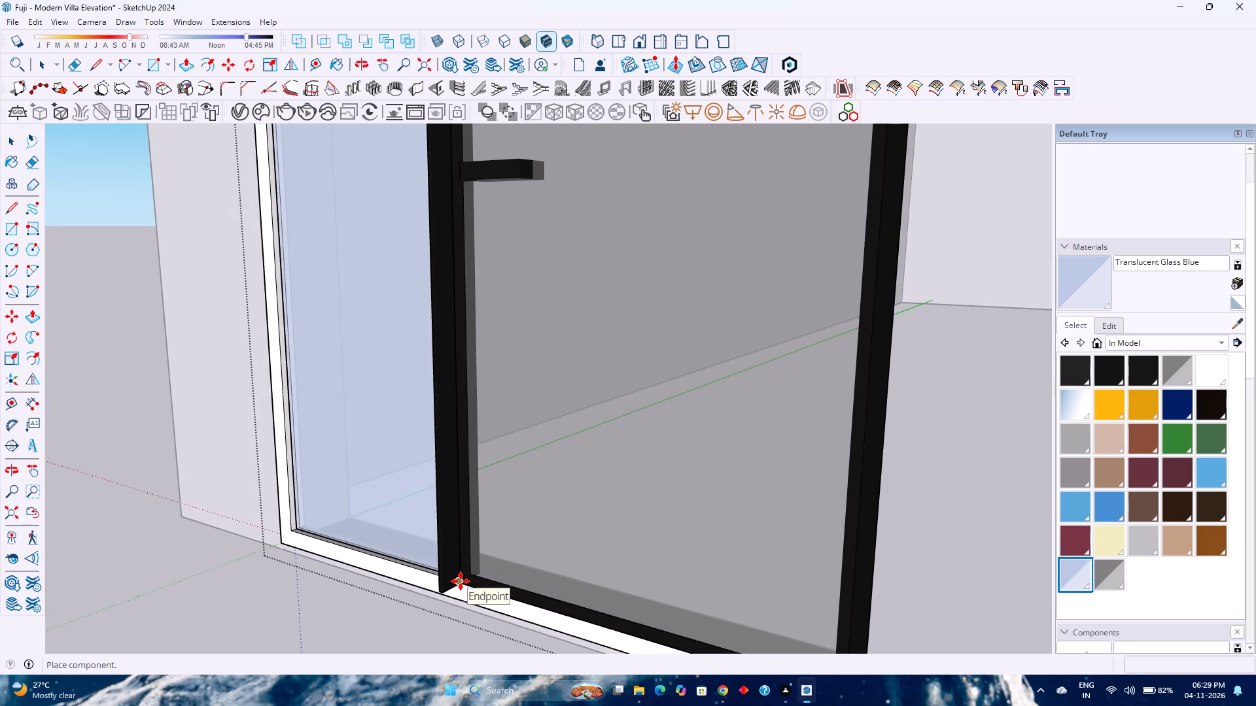
left_click(461, 581)
scroll(462, 570, "down", 7)
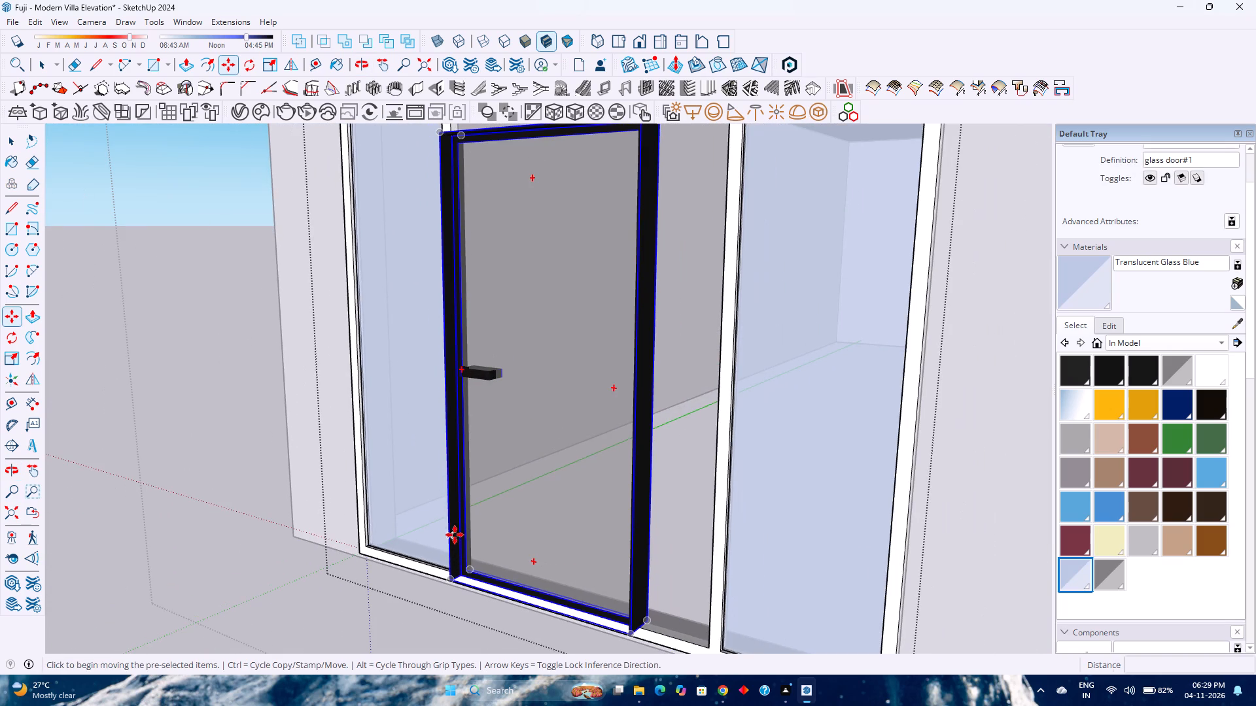
Open the glass door component and push its frame's projecting outer face back 2 13/16".
key("space")
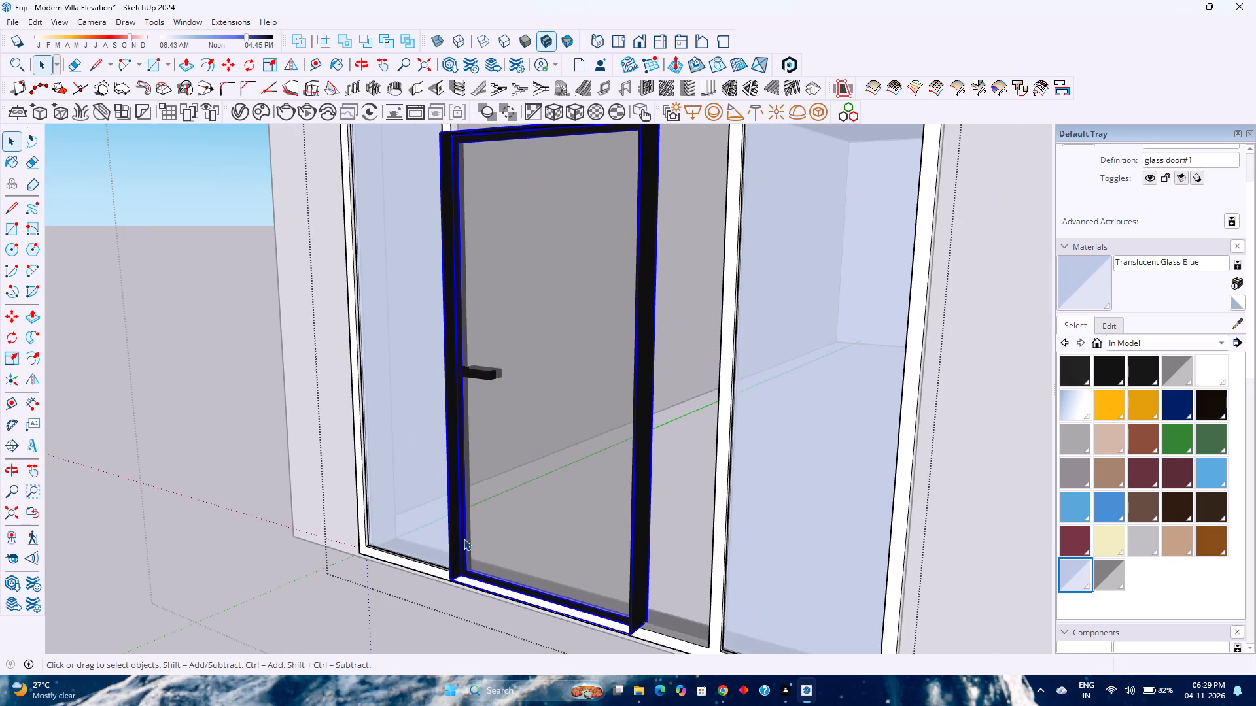
double_click(461, 539)
left_click(455, 543)
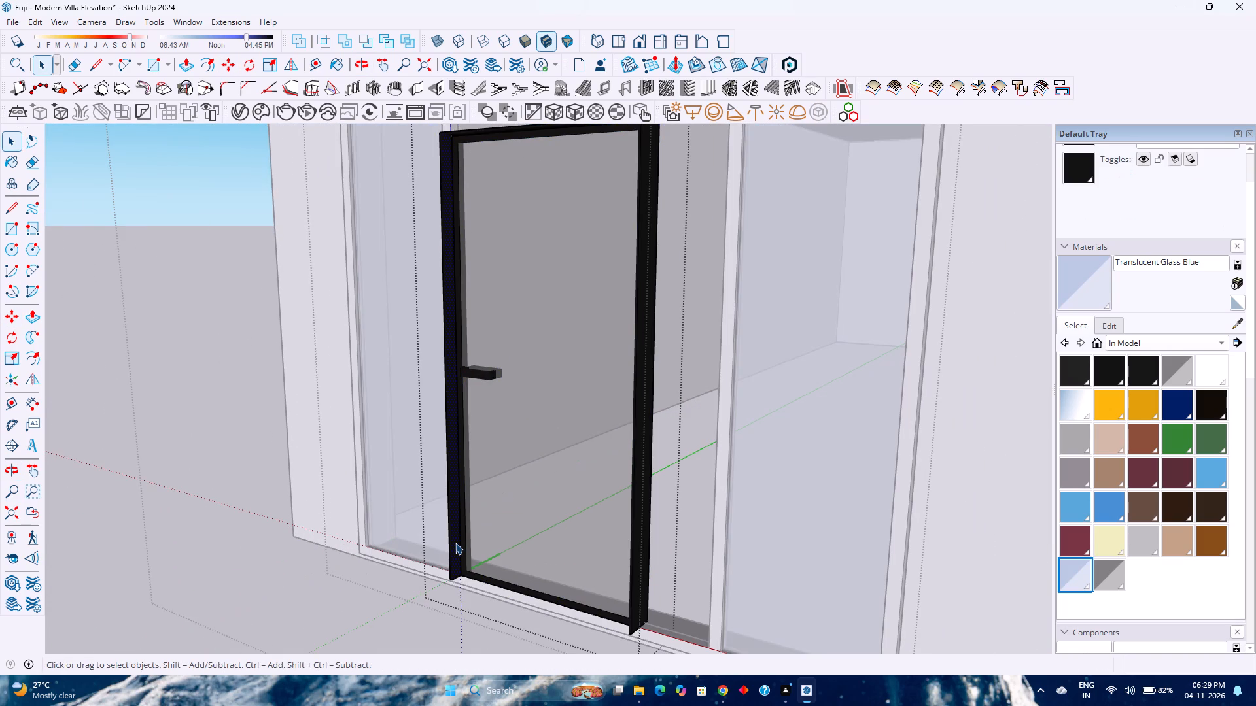
scroll(456, 549, "up", 4)
key("p")
scroll(445, 580, "up", 4)
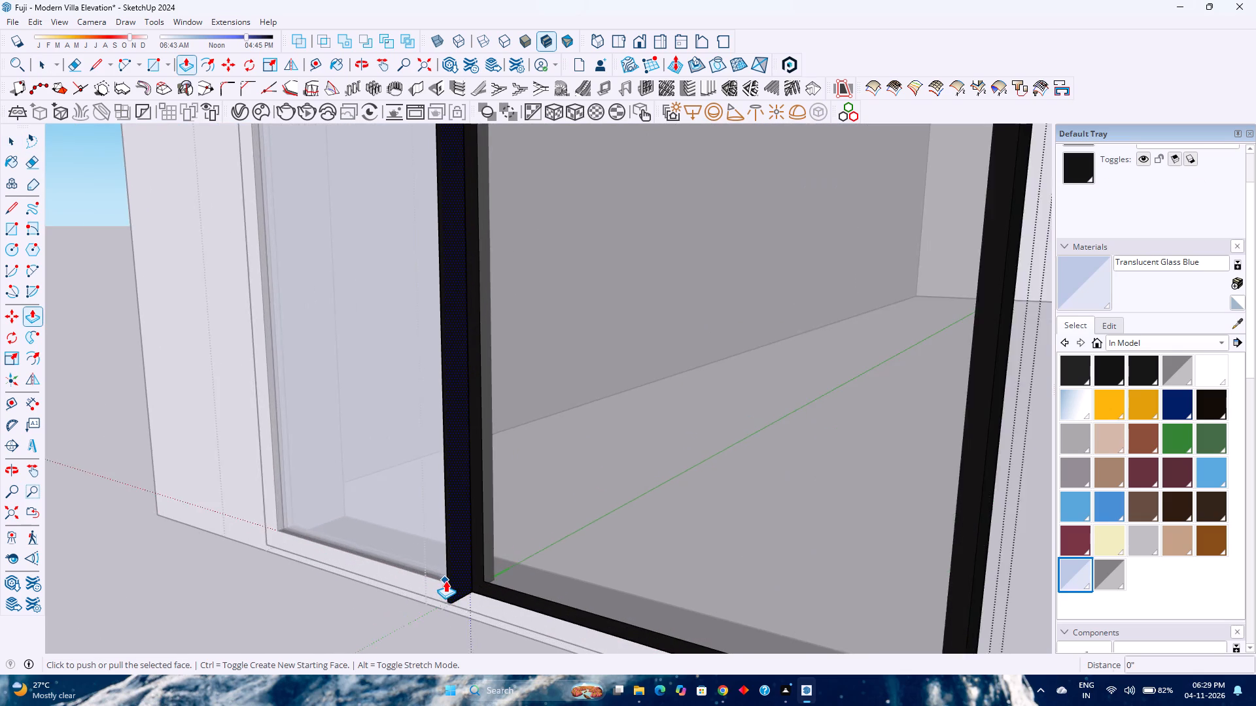
scroll(445, 580, "up", 3)
key("Escape")
scroll(445, 580, "up", 7)
left_click(451, 611)
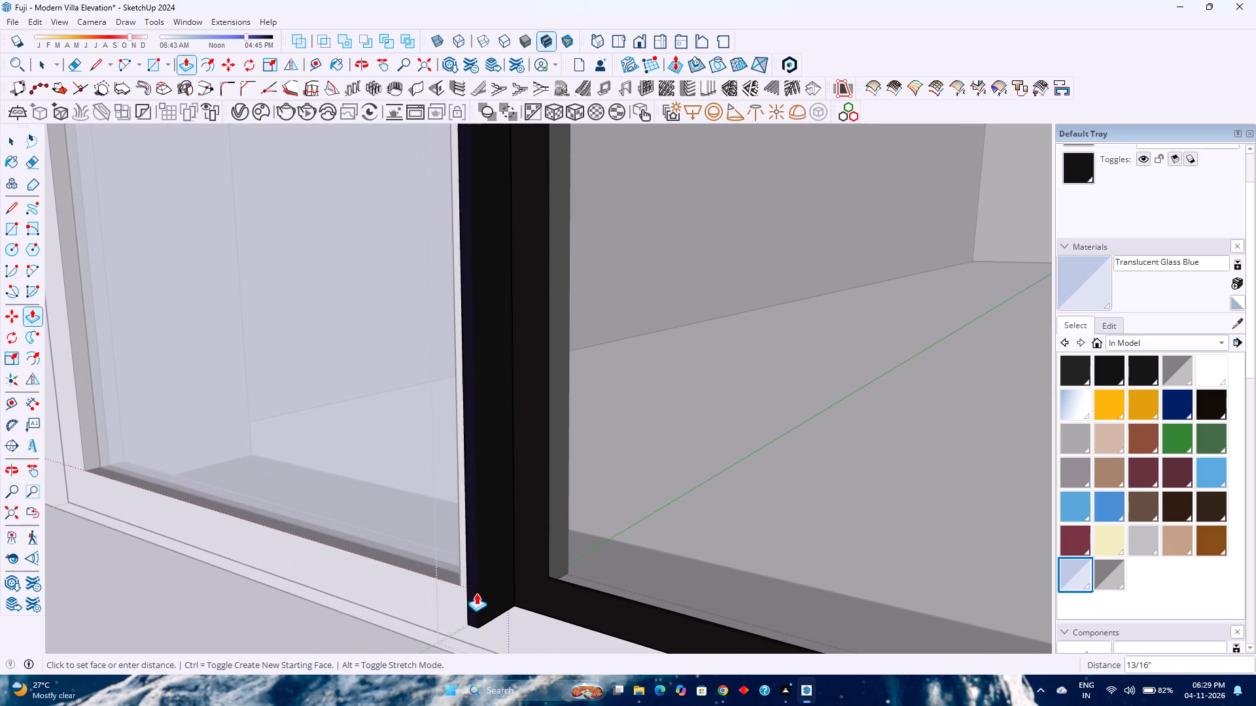
left_click(512, 580)
scroll(512, 578, "down", 15)
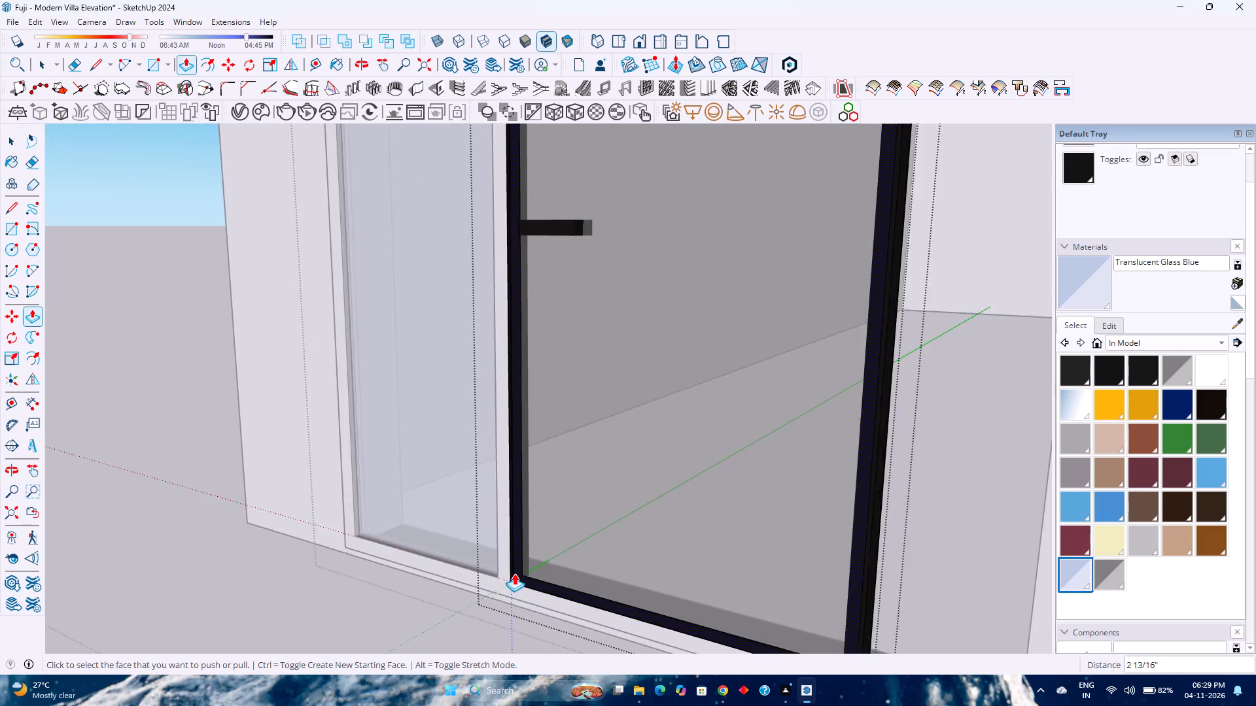
Examine the door frame's opposite jamb, leave the component, and check how the door sits in the centre bay.
scroll(514, 573, "down", 4)
scroll(713, 596, "up", 5)
middle_click(709, 601)
middle_click_drag(709, 601, 809, 571)
middle_click(809, 571)
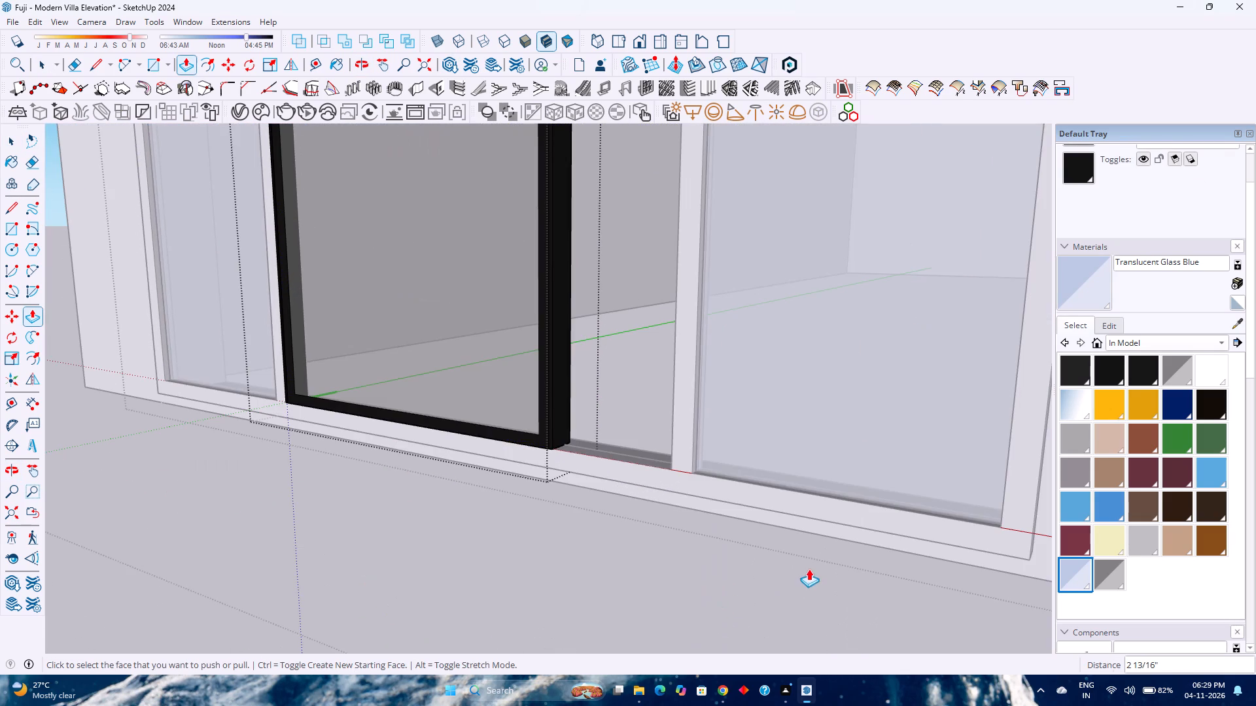
scroll(514, 436, "up", 13)
middle_click_drag(612, 428, 437, 524)
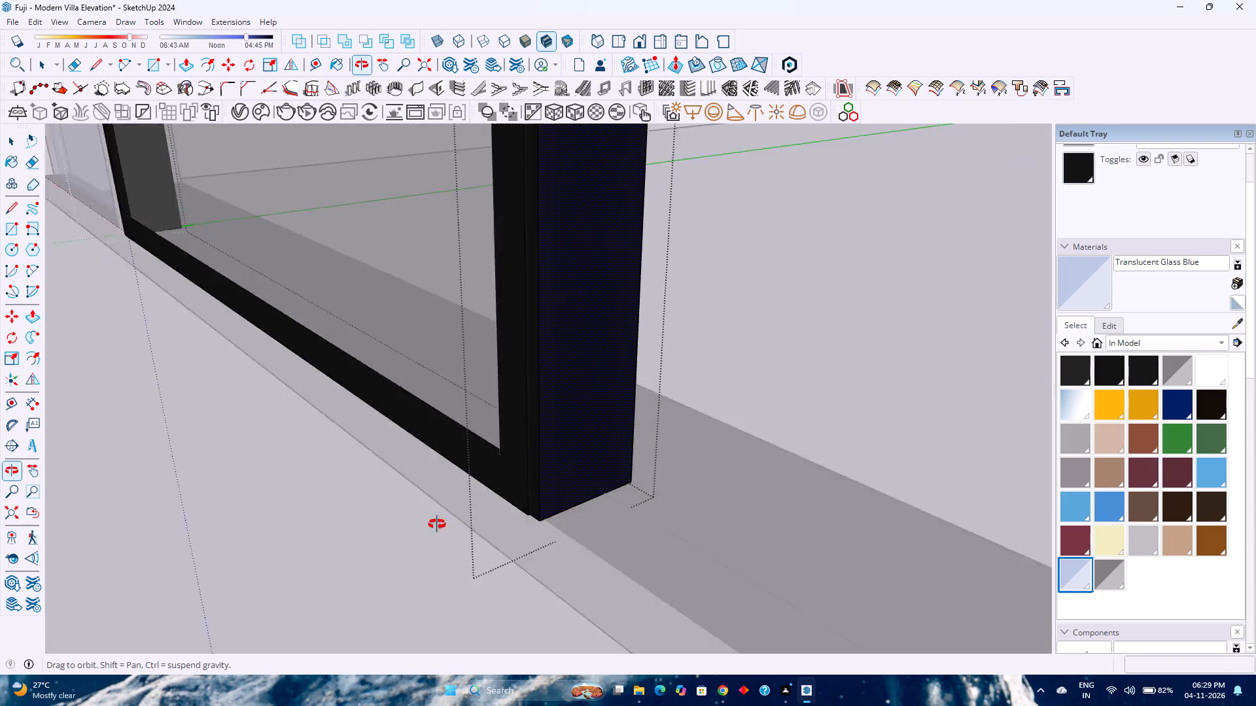
middle_click_drag(437, 524, 665, 504)
middle_click(667, 503)
key("space")
key("Escape")
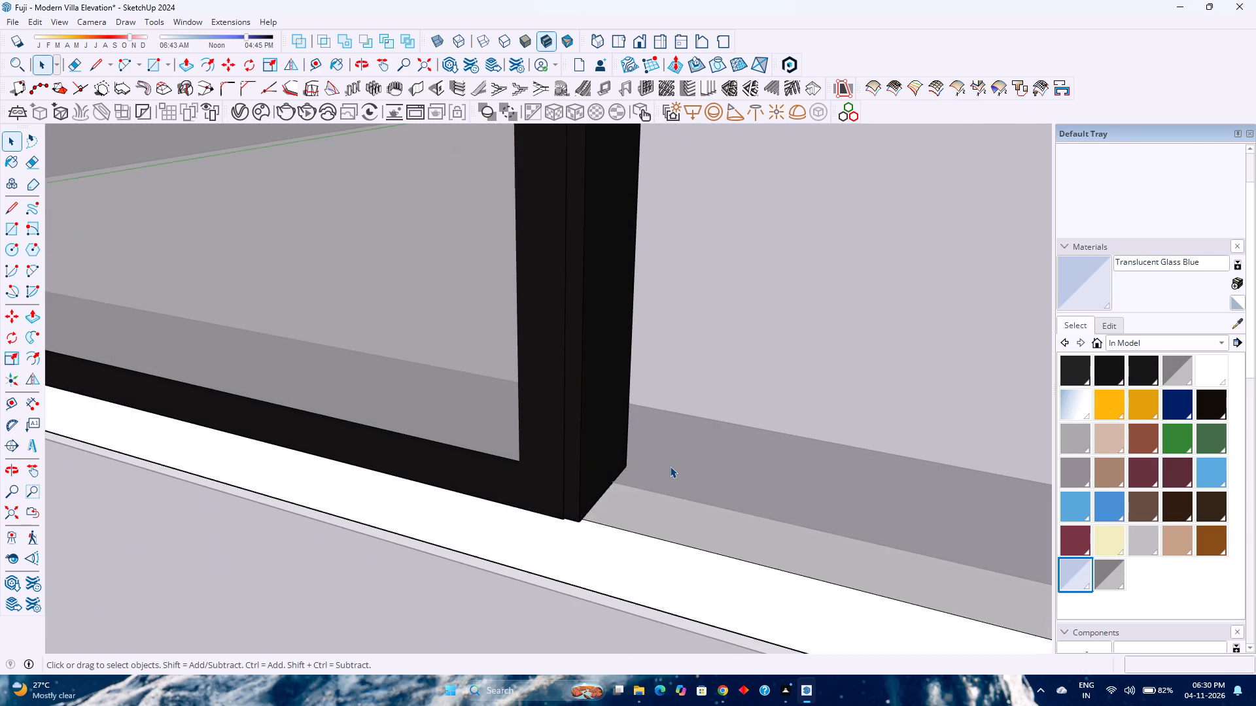
scroll(670, 466, "down", 10)
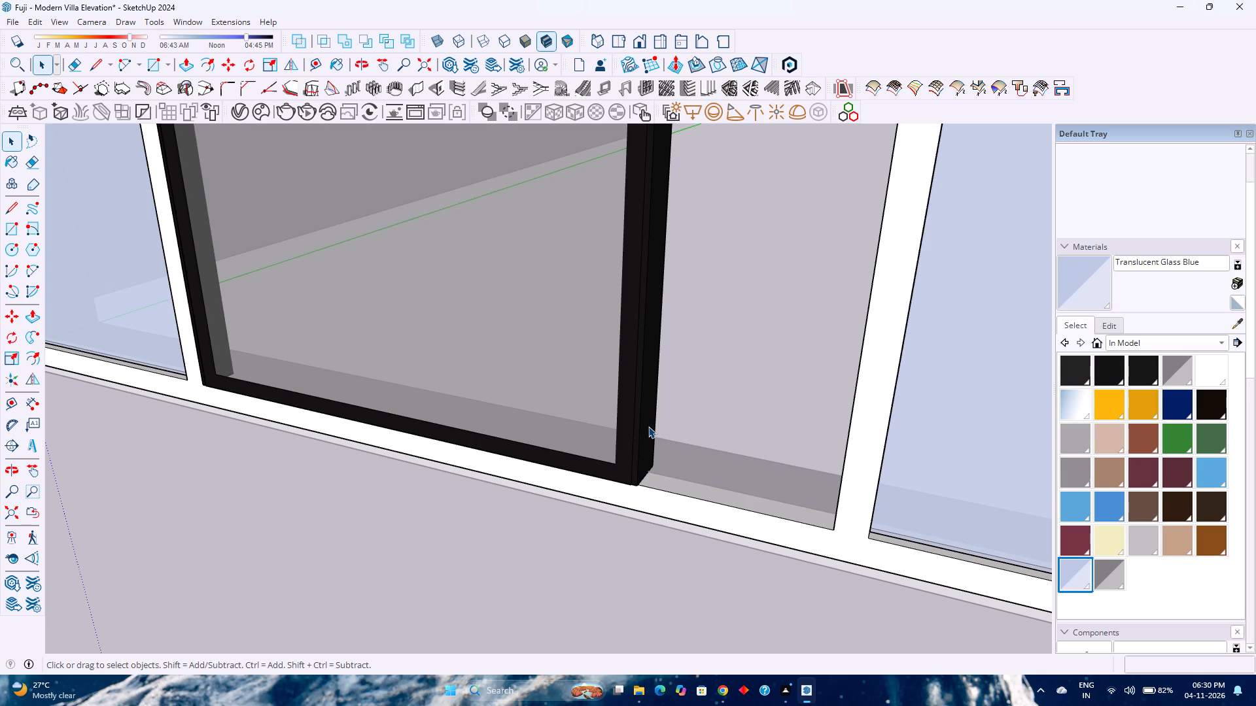
scroll(648, 426, "down", 4)
scroll(646, 416, "up", 1)
scroll(646, 416, "down", 5)
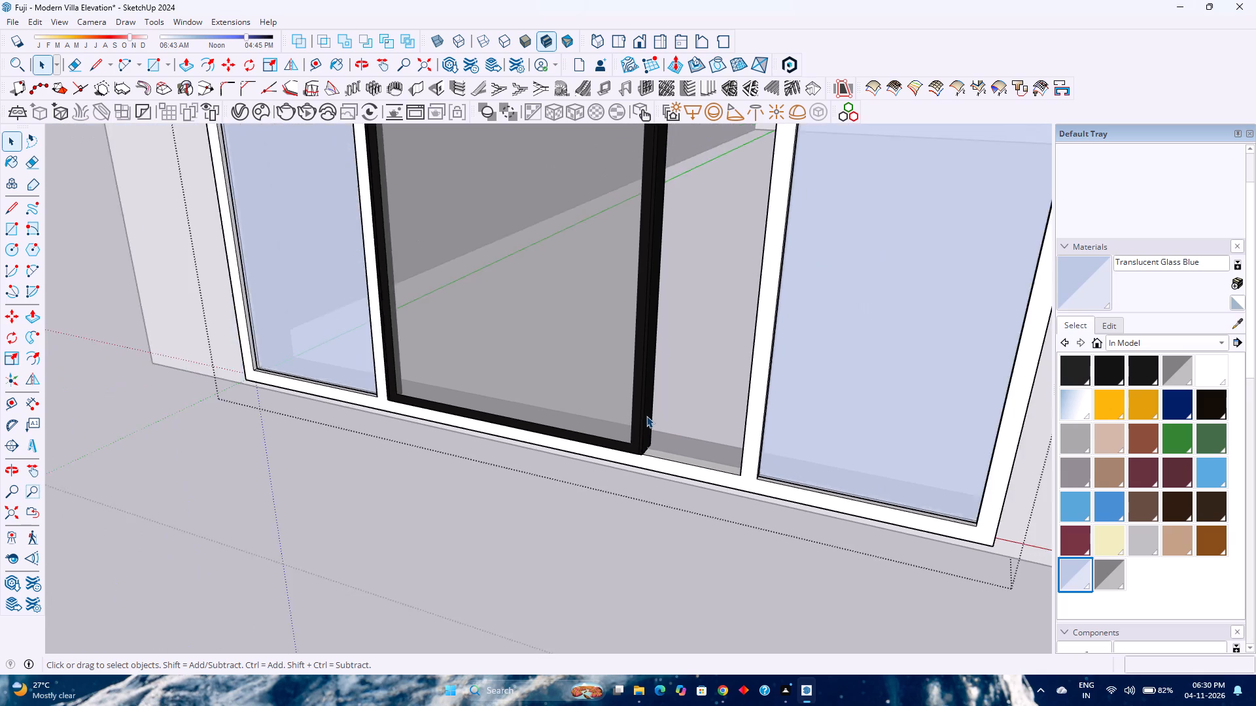
scroll(646, 416, "down", 4)
key("Escape")
middle_click_drag(614, 401, 602, 467)
scroll(595, 450, "down", 4)
middle_click_drag(593, 419, 582, 482, "shift")
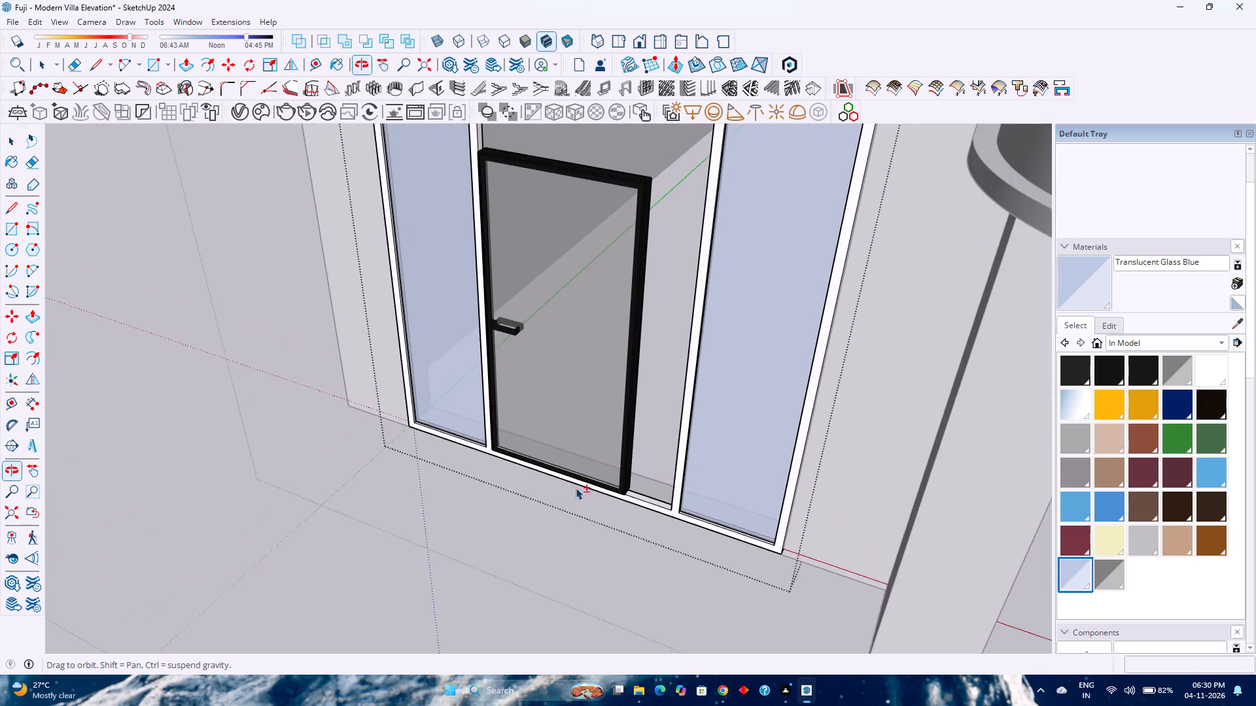
middle_click_drag(537, 488, 585, 427)
middle_click(587, 426)
Scale the glass door's width along the red axis by 1.32 to span the centre bay.
scroll(588, 424, "down", 5)
left_click(614, 395)
double_click(614, 395)
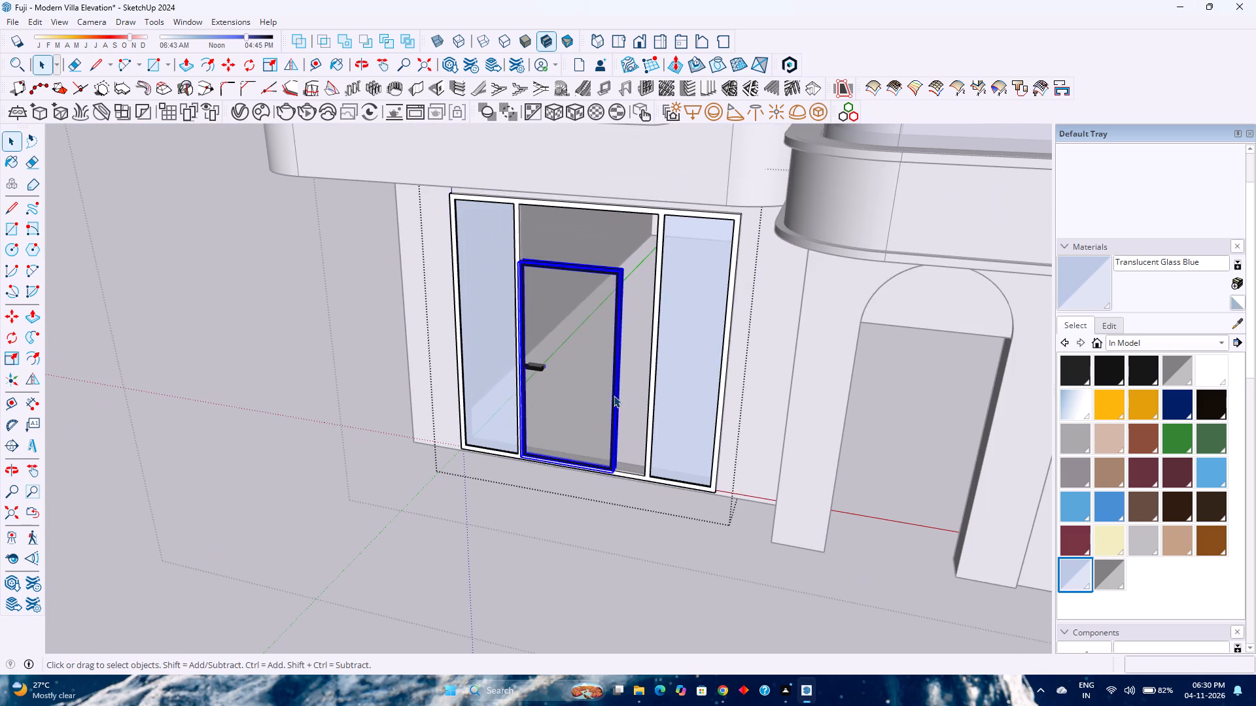
scroll(612, 395, "up", 3)
key("s")
scroll(622, 367, "up", 7)
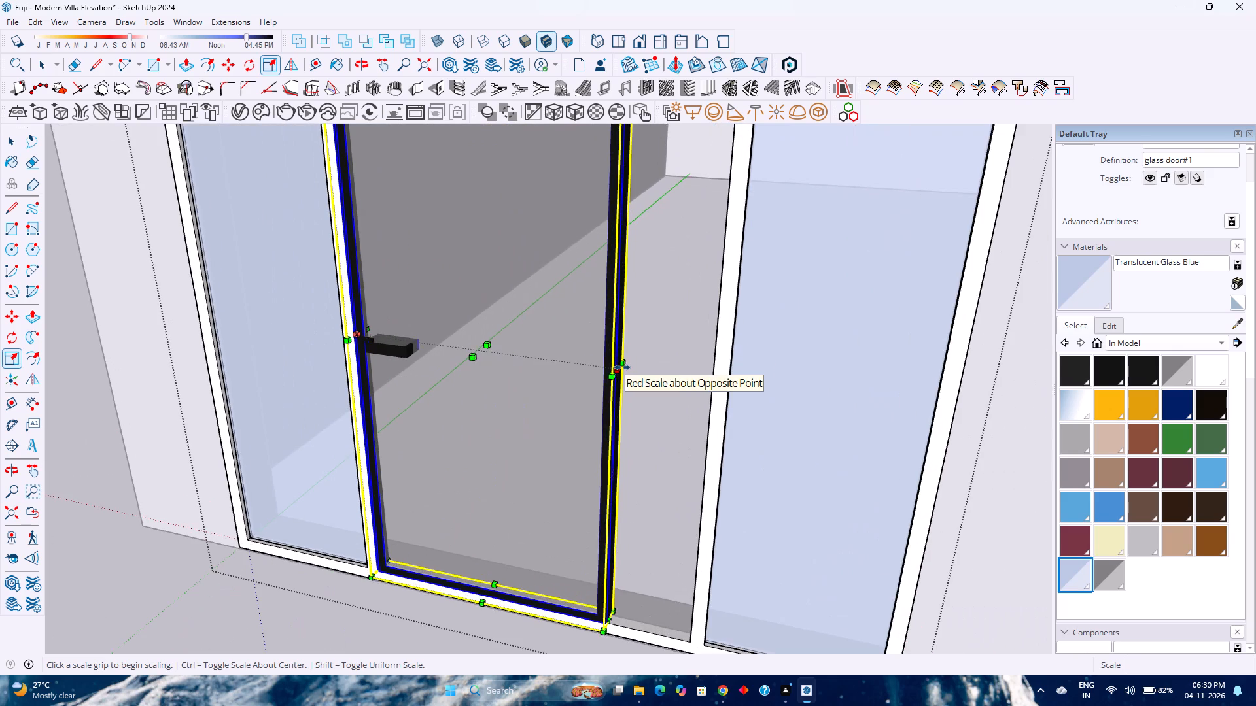
left_click(622, 367)
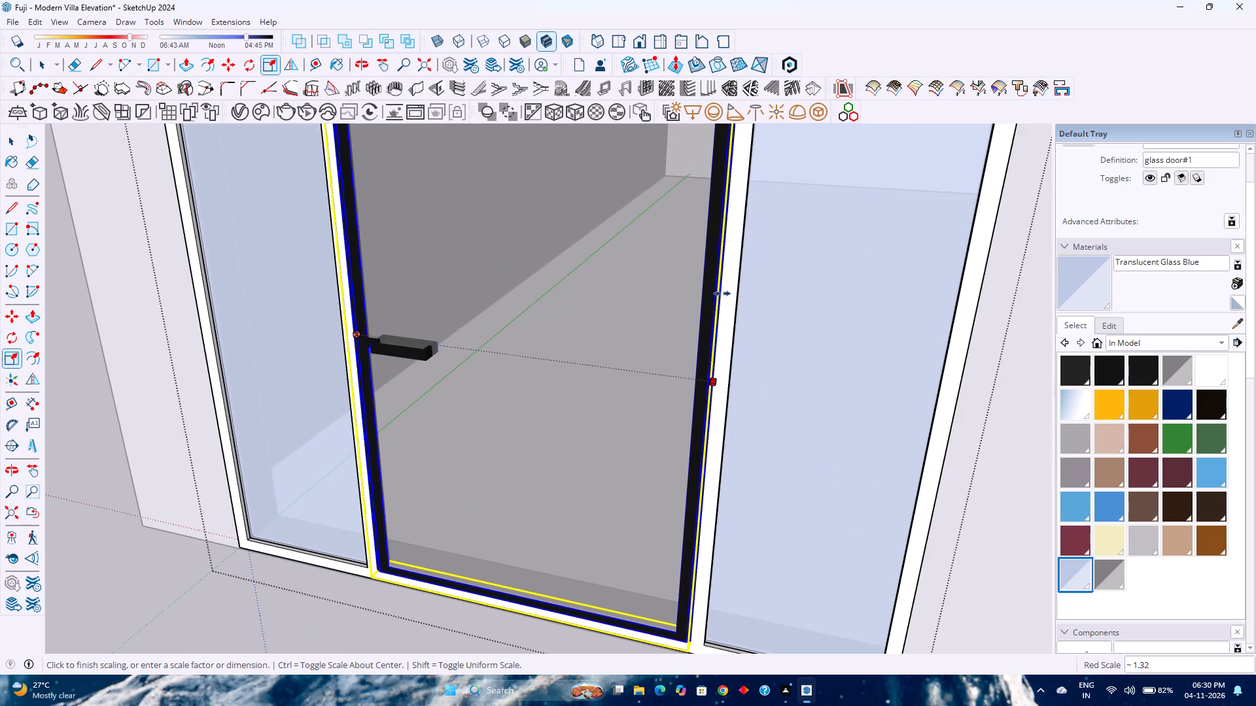
scroll(718, 318, "up", 8)
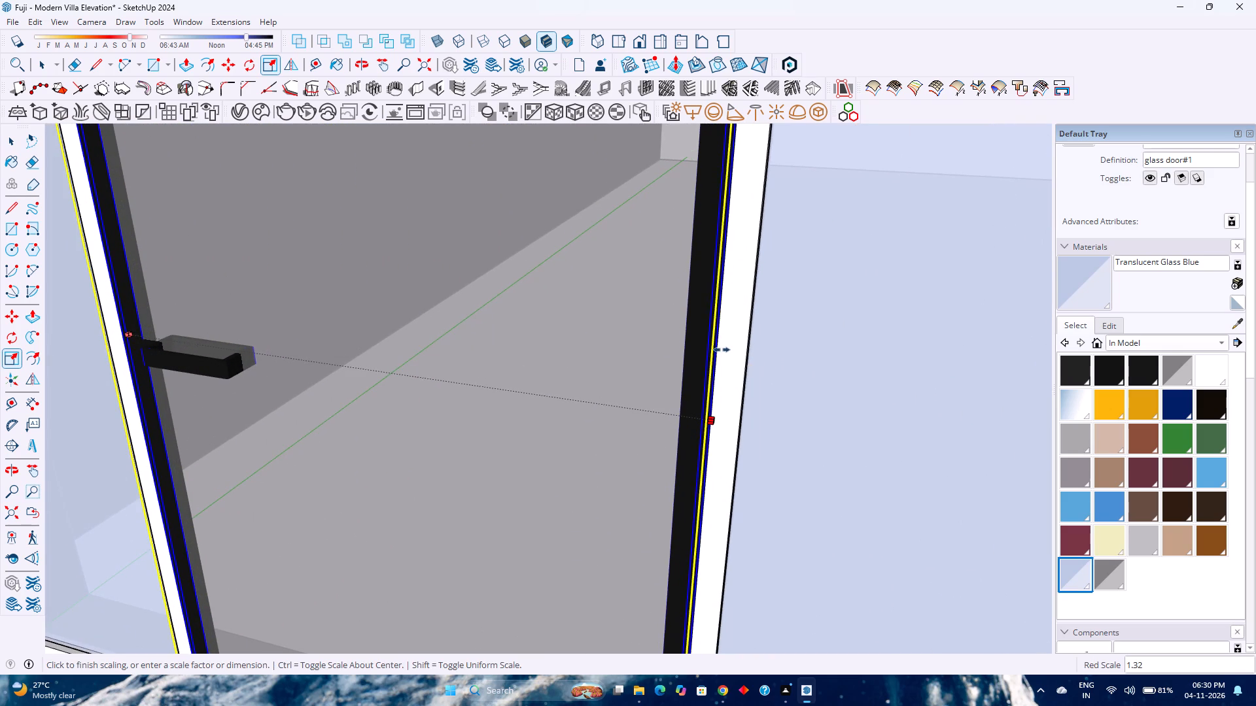
left_click(722, 350)
Scale the glass door's height along the blue axis by about 1.26 to reach the top of the centre bay.
scroll(565, 358, "down", 15)
middle_click_drag(541, 323, 546, 411, "shift")
scroll(510, 275, "up", 4)
left_click(519, 322)
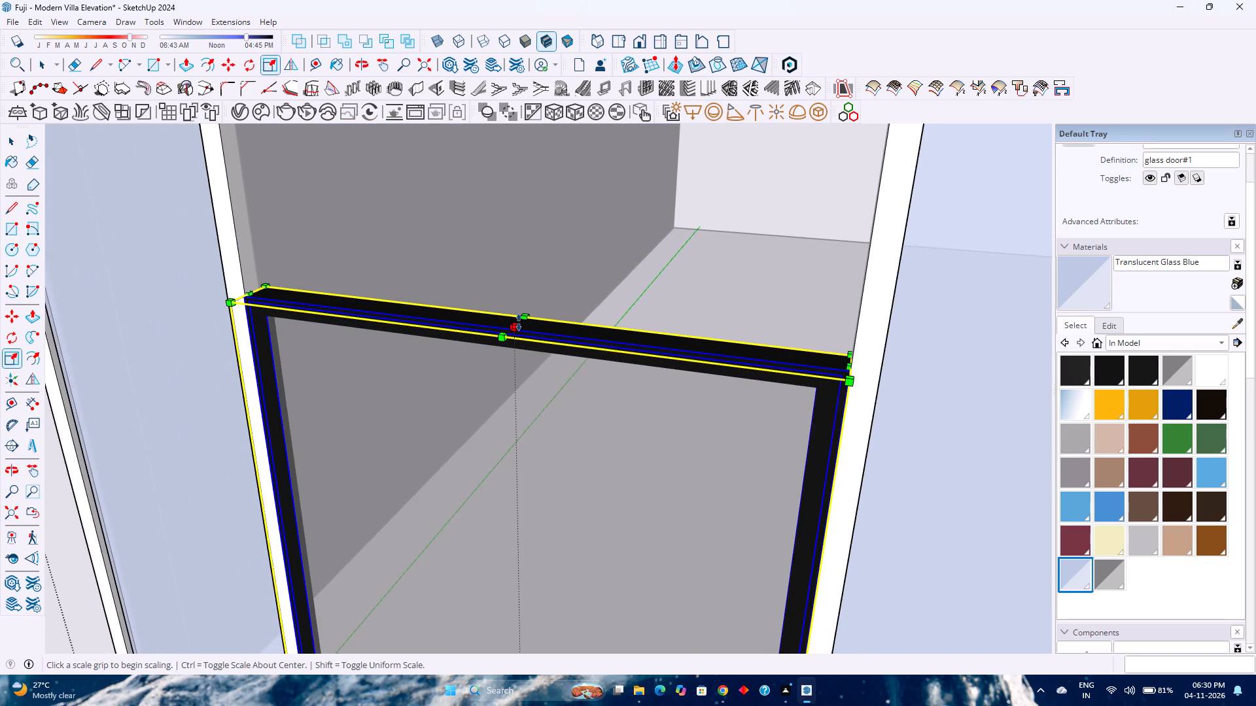
scroll(519, 322, "down", 9)
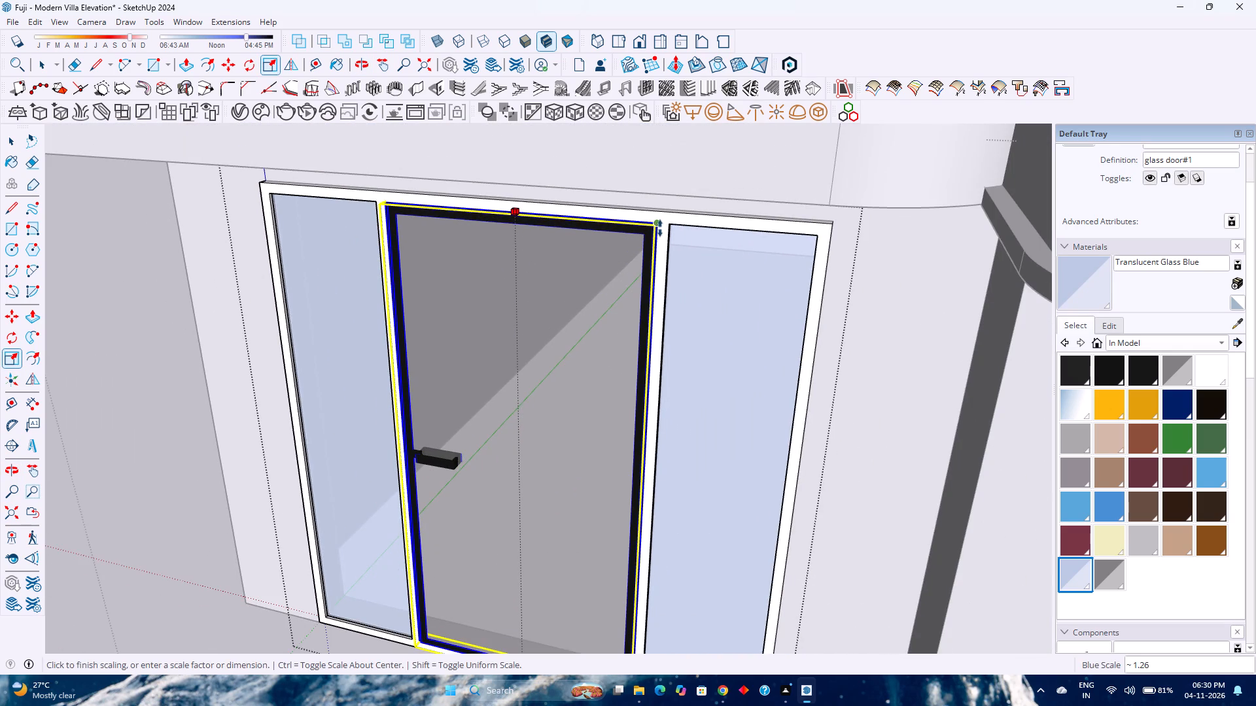
left_click(660, 228)
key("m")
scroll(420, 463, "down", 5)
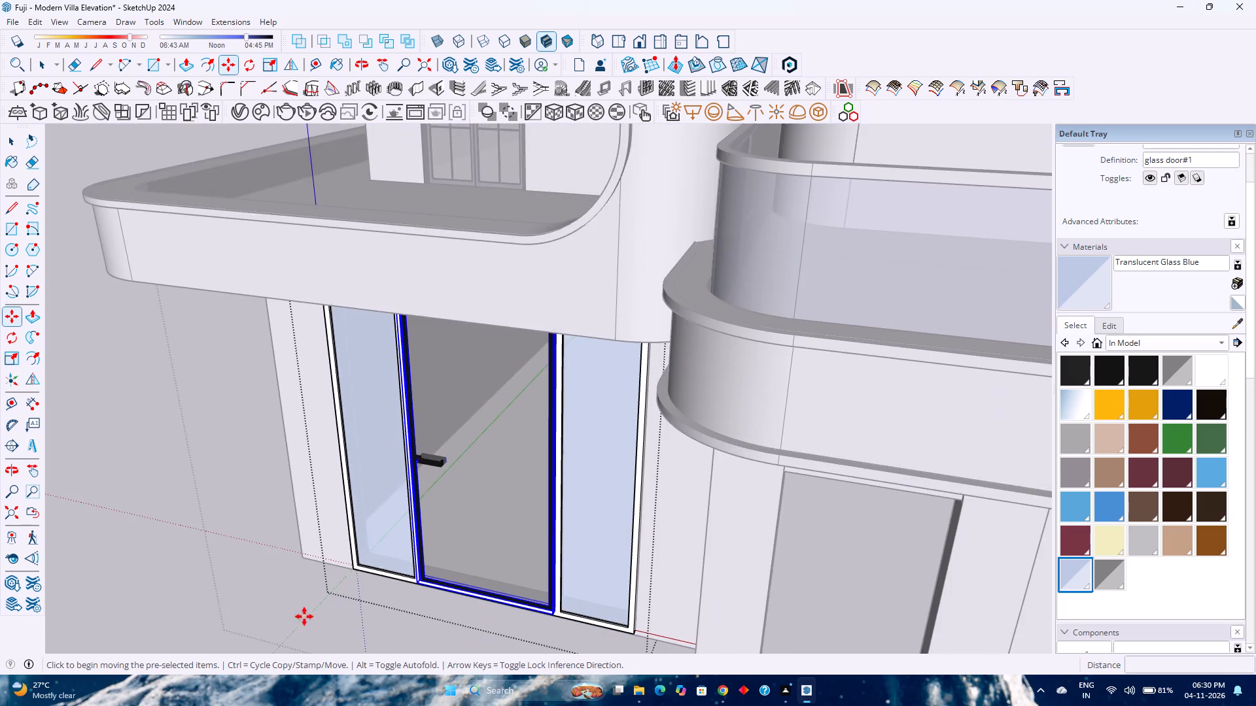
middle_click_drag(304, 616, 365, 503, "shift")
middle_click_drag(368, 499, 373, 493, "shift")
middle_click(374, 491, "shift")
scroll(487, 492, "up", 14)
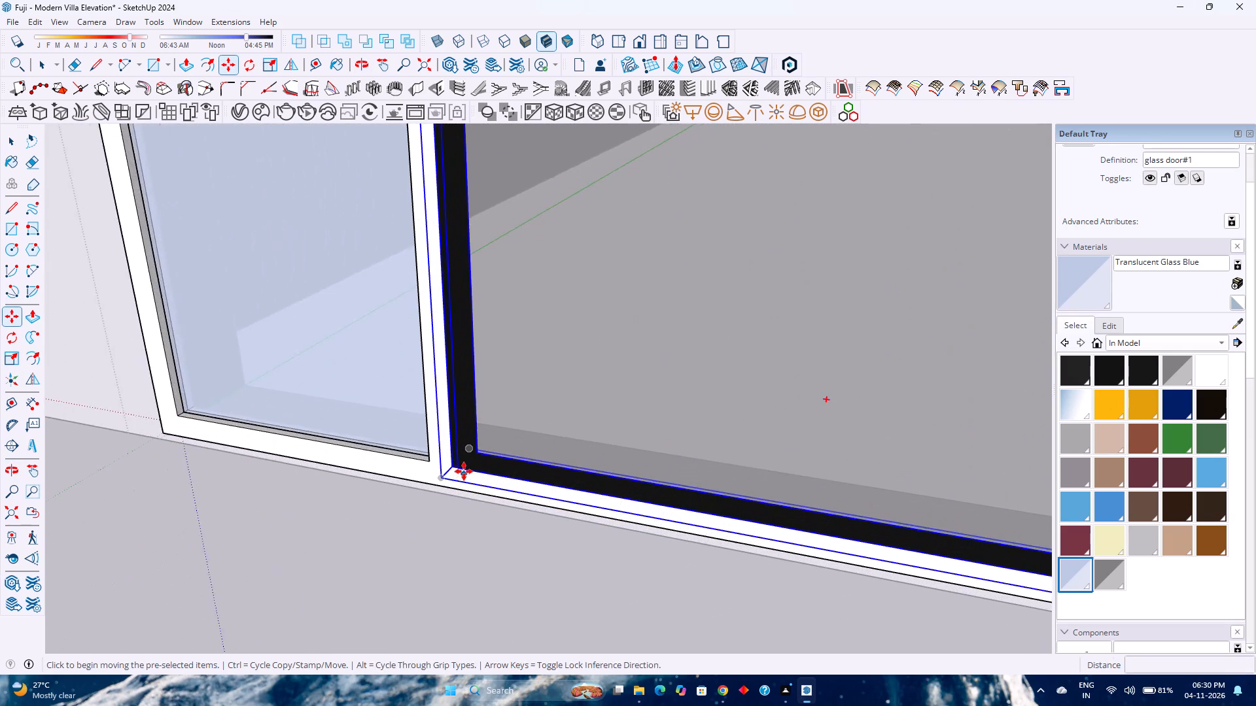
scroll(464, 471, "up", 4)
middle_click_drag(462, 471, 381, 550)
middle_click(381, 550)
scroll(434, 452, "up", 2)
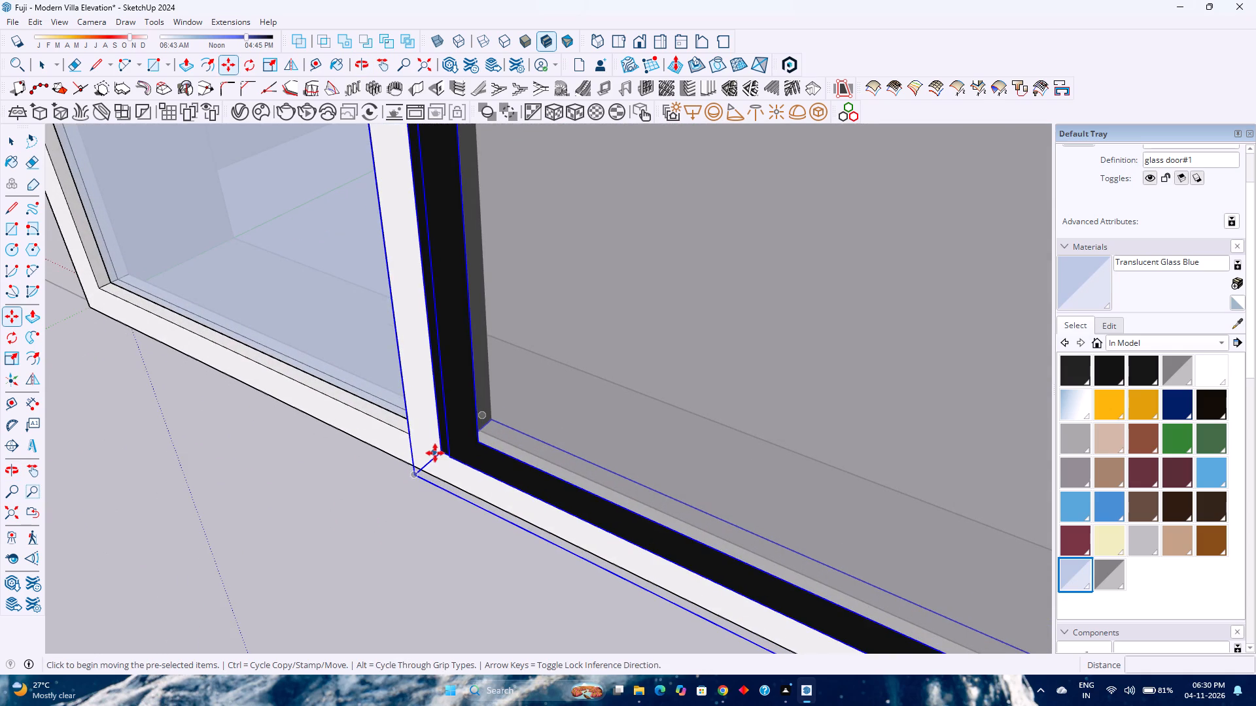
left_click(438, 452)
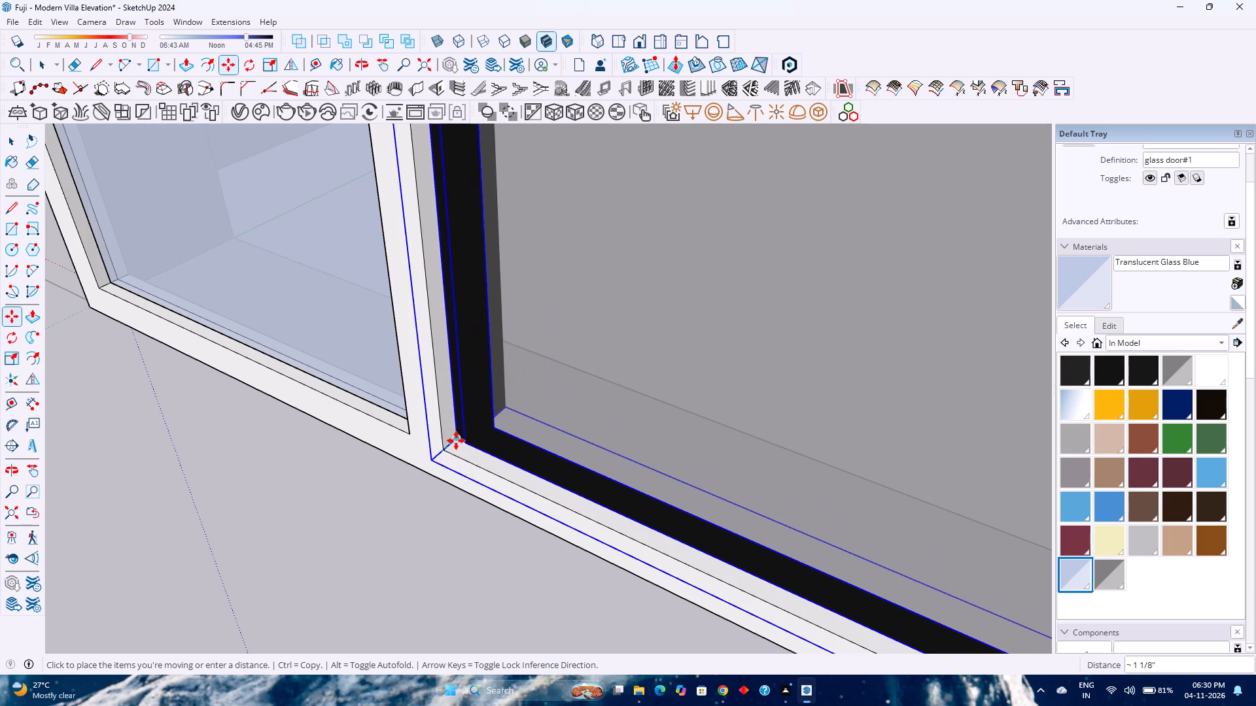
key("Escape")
Open the glass door component and push its frame's rear face in about 2 15/16" from the room side.
key("space")
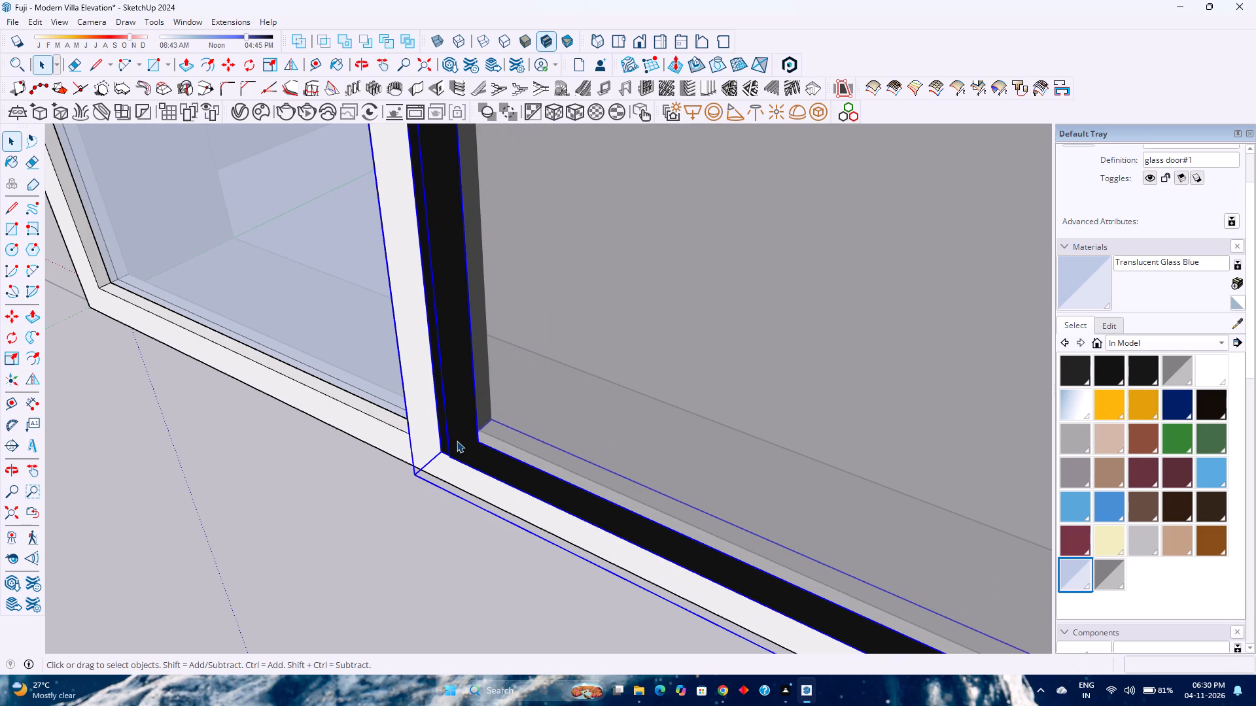
double_click(457, 435)
scroll(457, 435, "down", 2)
middle_click_drag(588, 450, 569, 465)
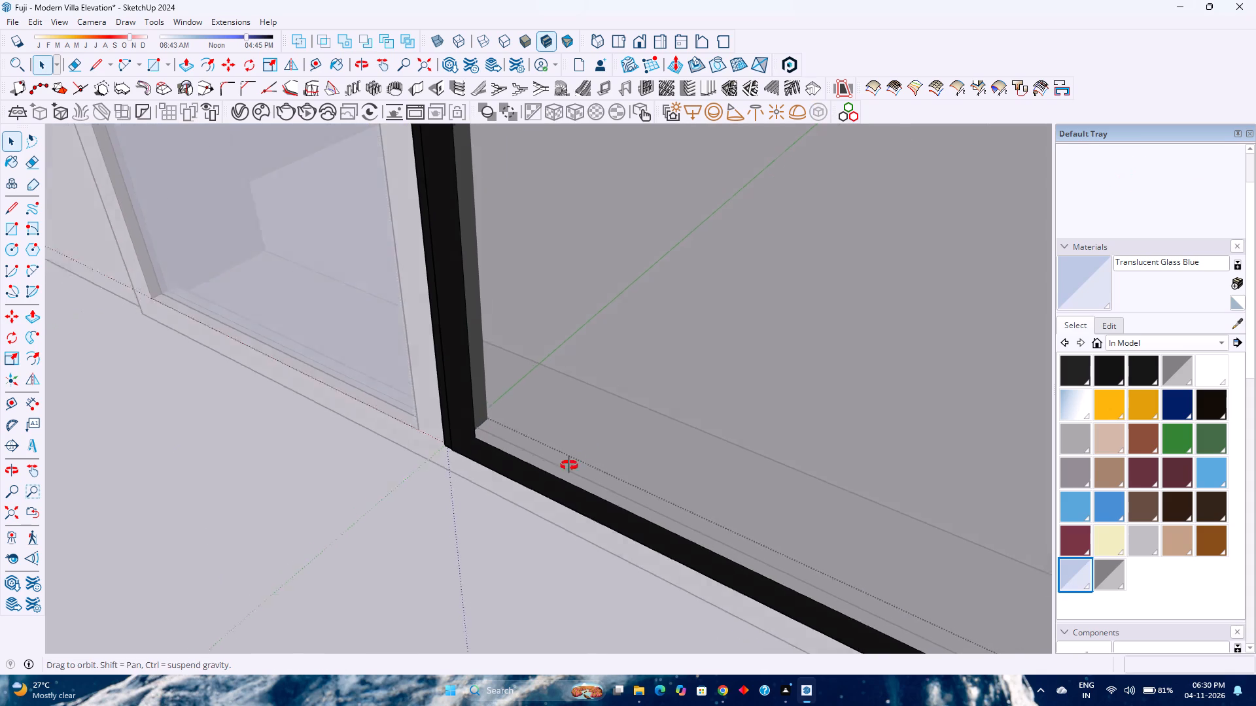
middle_click_drag(569, 465, 203, 430)
middle_click(203, 430)
middle_click(182, 424)
scroll(196, 420, "down", 1)
middle_click_drag(697, 471, 575, 435)
middle_click(574, 434)
scroll(567, 431, "down", 2)
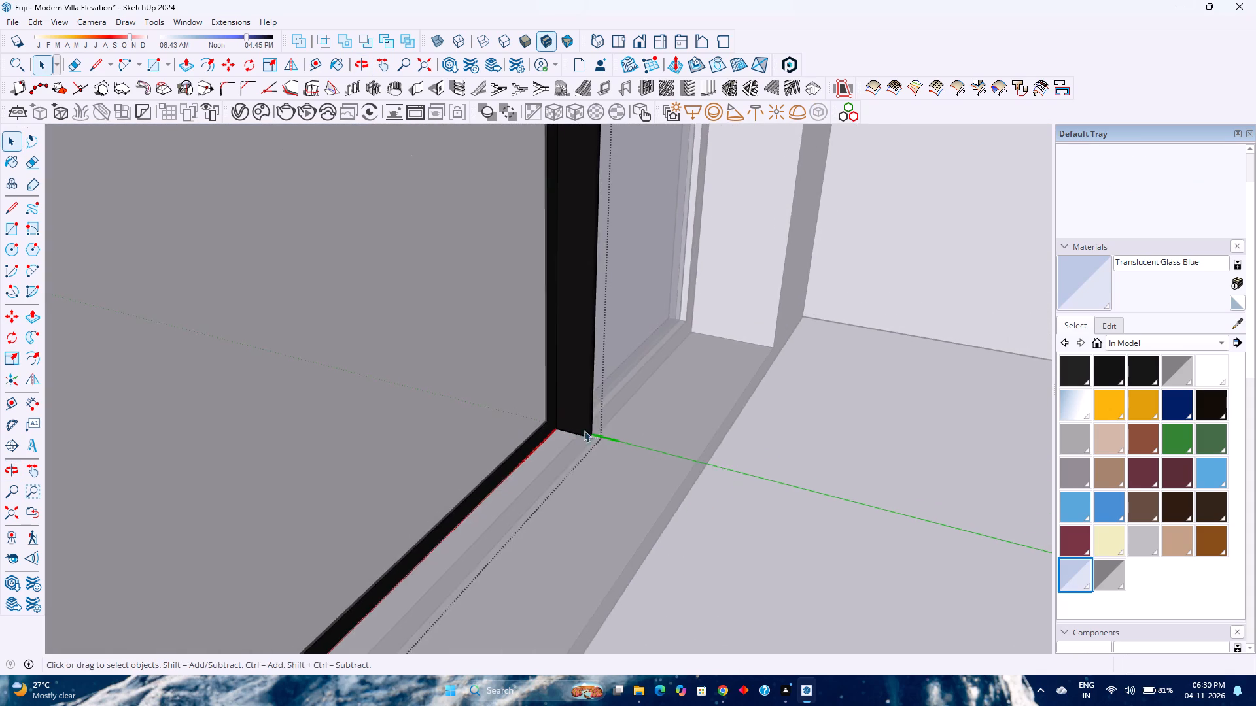
scroll(584, 430, "down", 2)
scroll(589, 428, "up", 6)
middle_click_drag(589, 428, 502, 437)
middle_click(502, 437)
middle_click(502, 437)
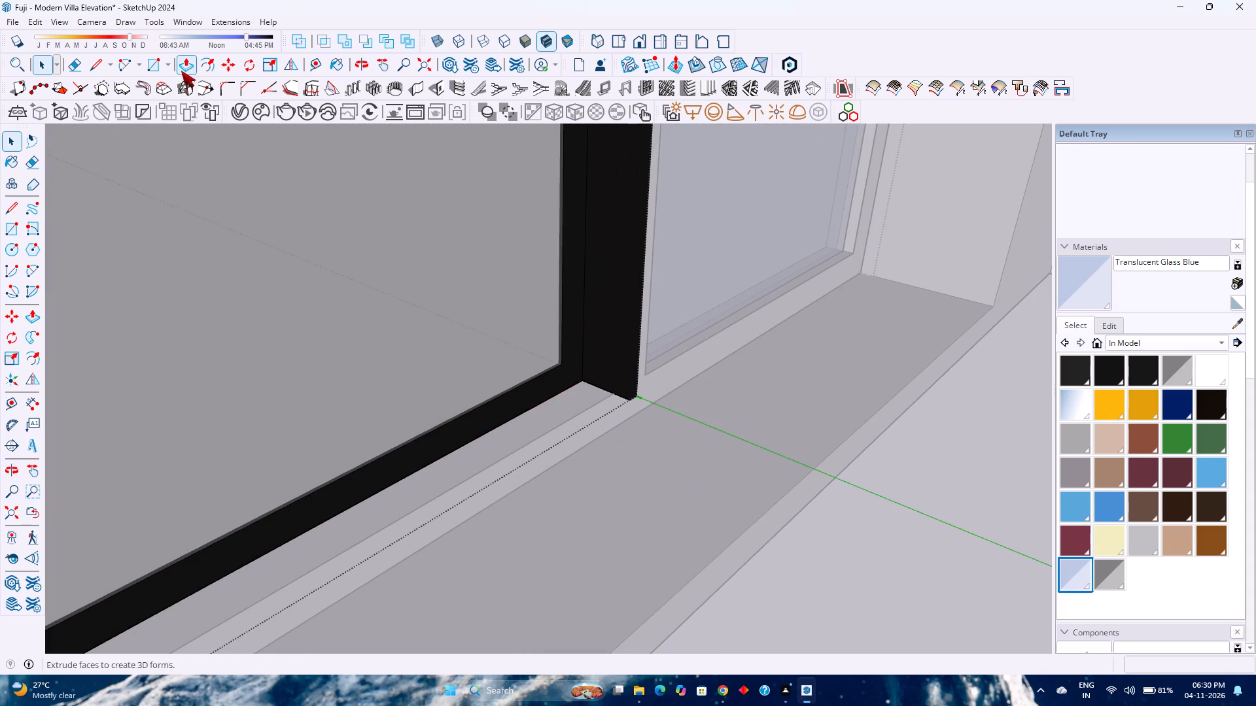
left_click(182, 70)
scroll(654, 409, "up", 7)
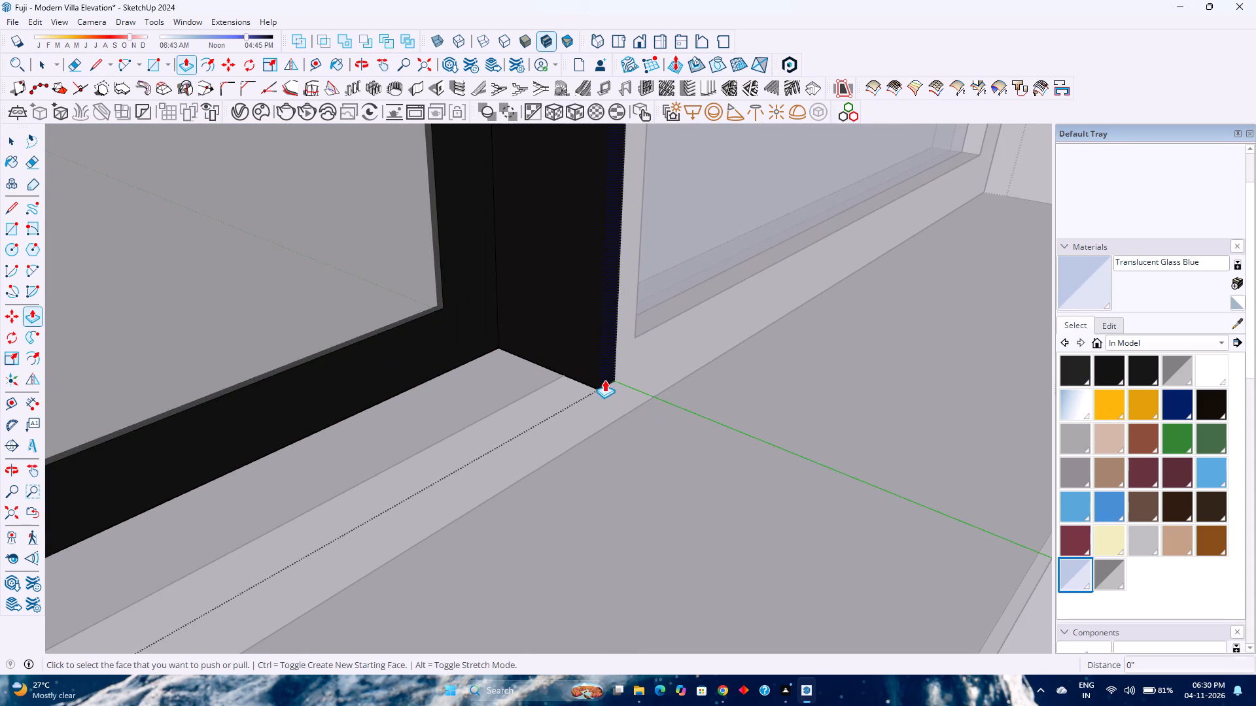
left_click(604, 380)
left_click(488, 357)
scroll(488, 357, "down", 10)
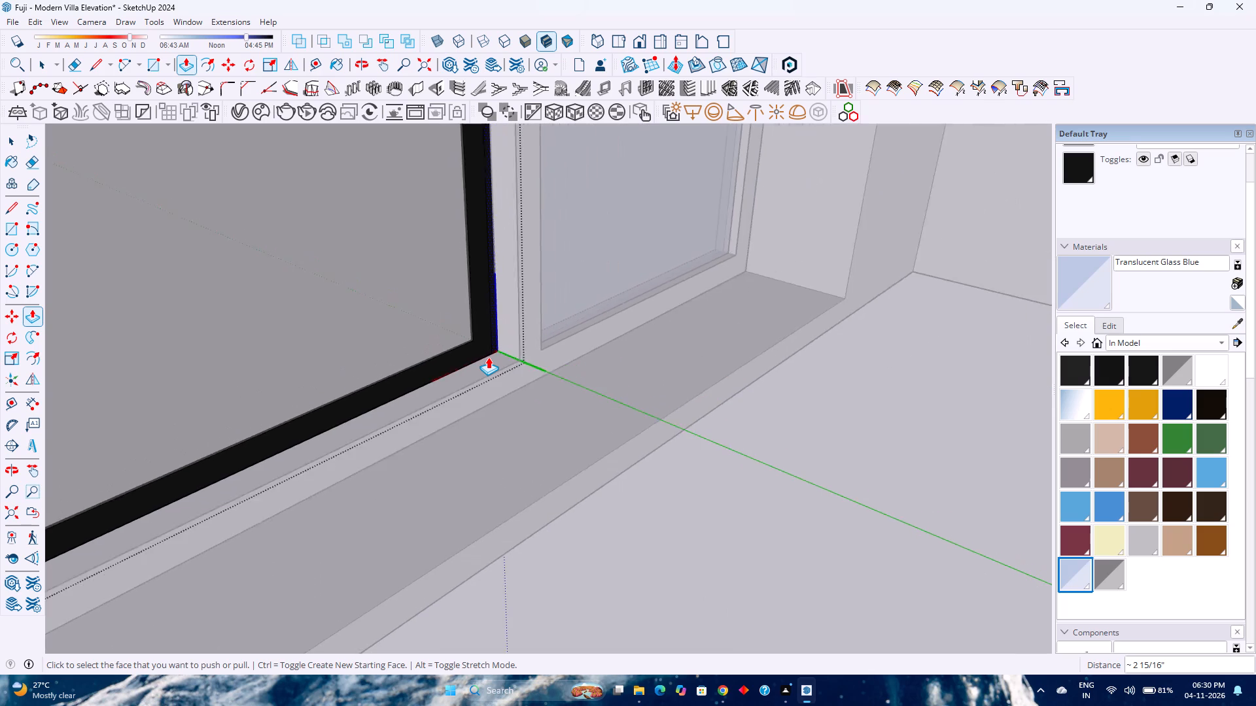
Examine the reshaped door frame against the centre bay from the room side and from outside, and leave the glass door component.
scroll(488, 357, "down", 8)
middle_click_drag(341, 430, 466, 403)
middle_click(466, 403)
scroll(470, 401, "down", 4)
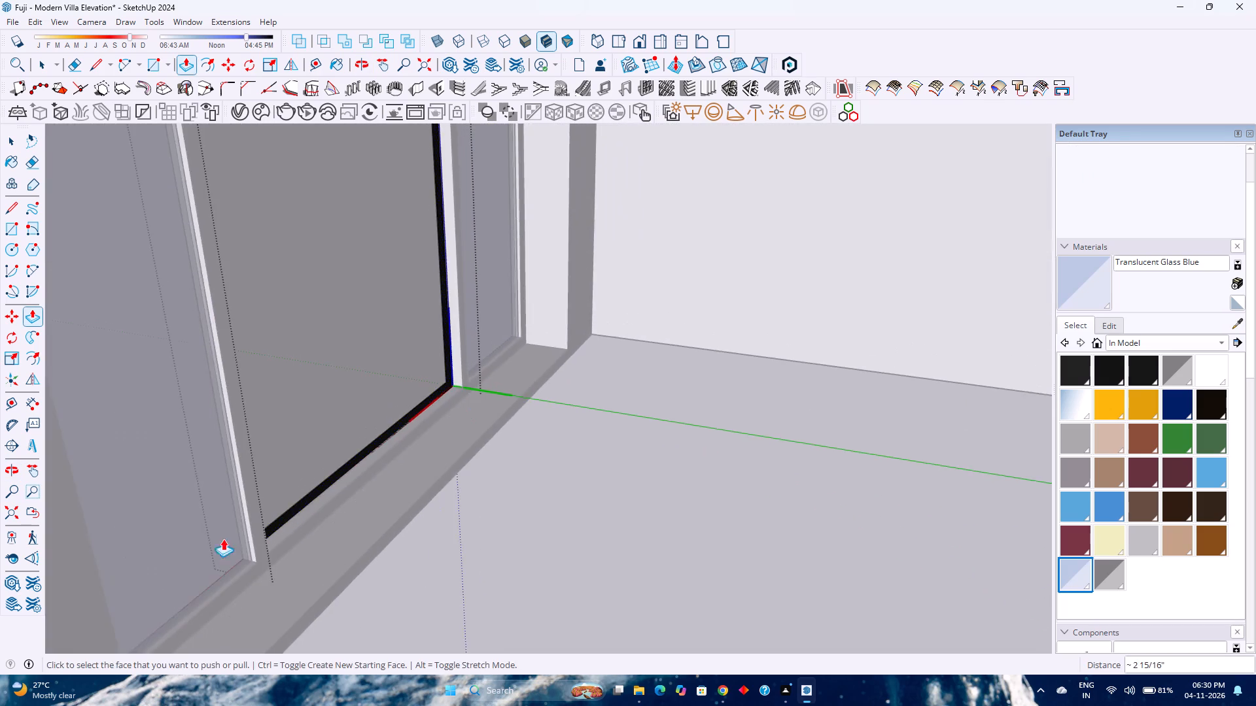
middle_click_drag(222, 539, 62, 533)
middle_click(62, 533)
scroll(390, 445, "up", 5)
middle_click_drag(309, 489, 373, 605)
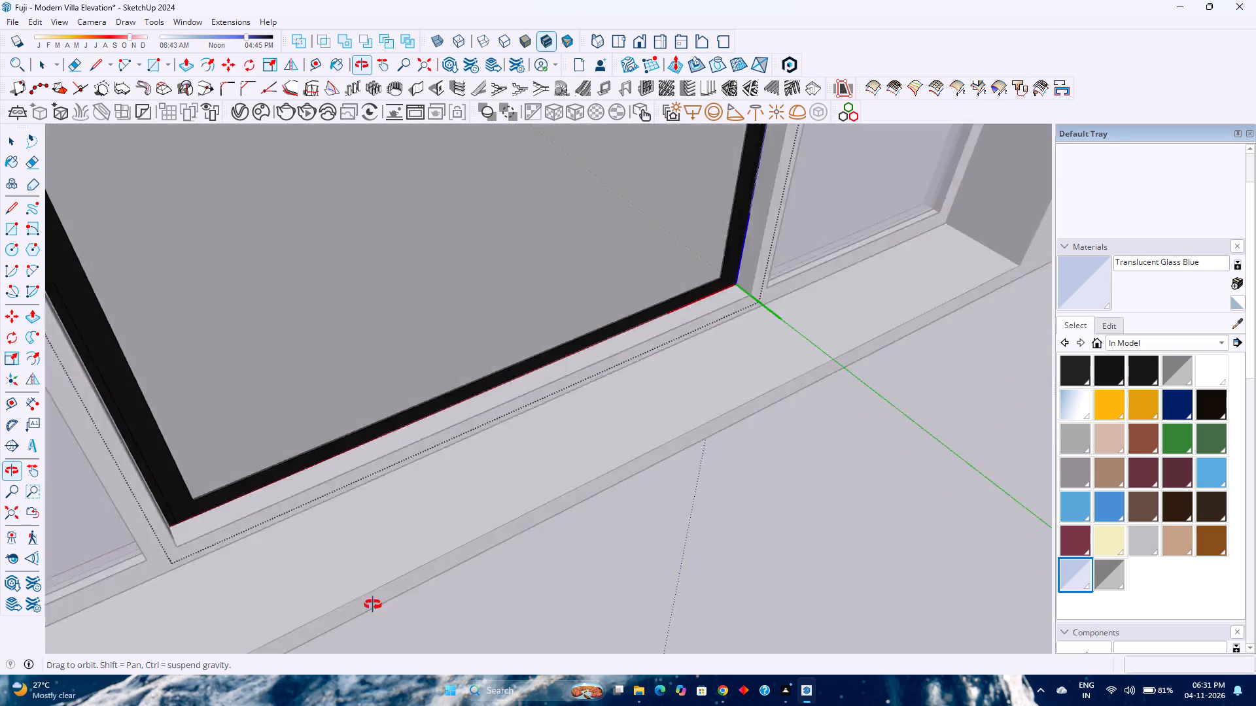
middle_click_drag(373, 605, 664, 484)
middle_click_drag(664, 484, 432, 484)
middle_click(432, 484)
scroll(431, 471, "down", 10)
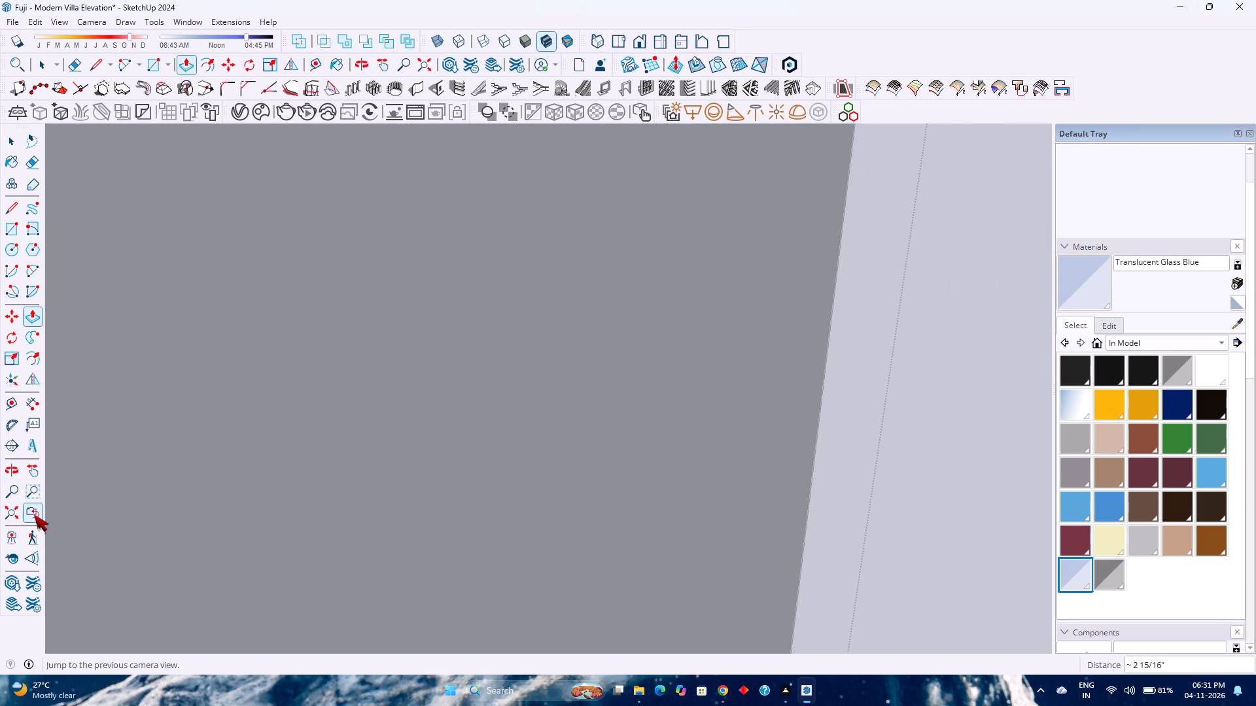
left_click(2, 511)
scroll(281, 434, "up", 6)
middle_click_drag(283, 441, 879, 316)
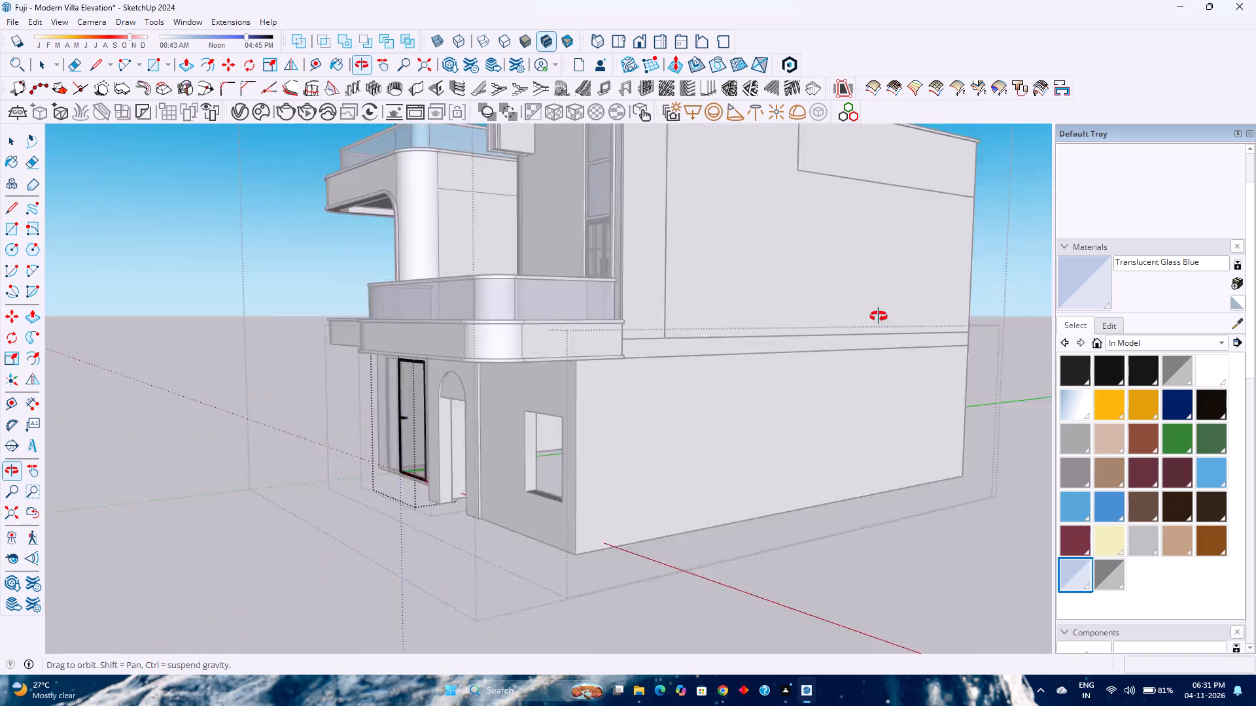
middle_click_drag(879, 316, 945, 304)
scroll(495, 356, "up", 18)
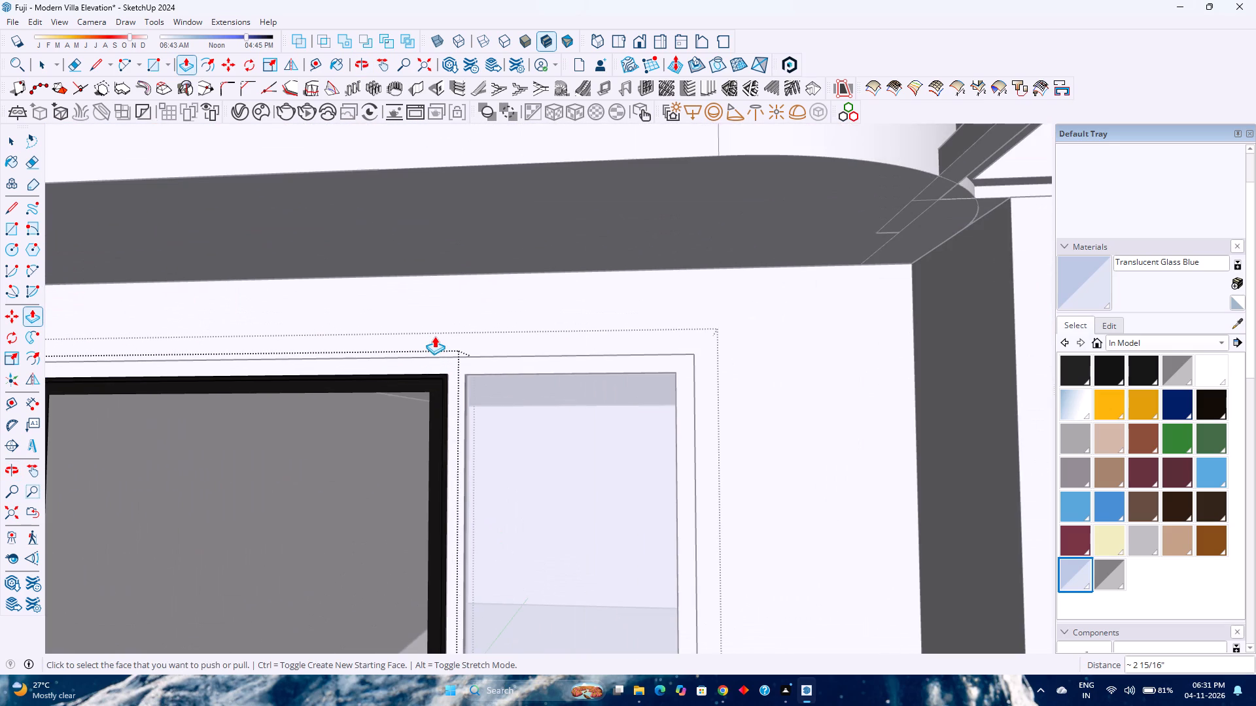
key("space")
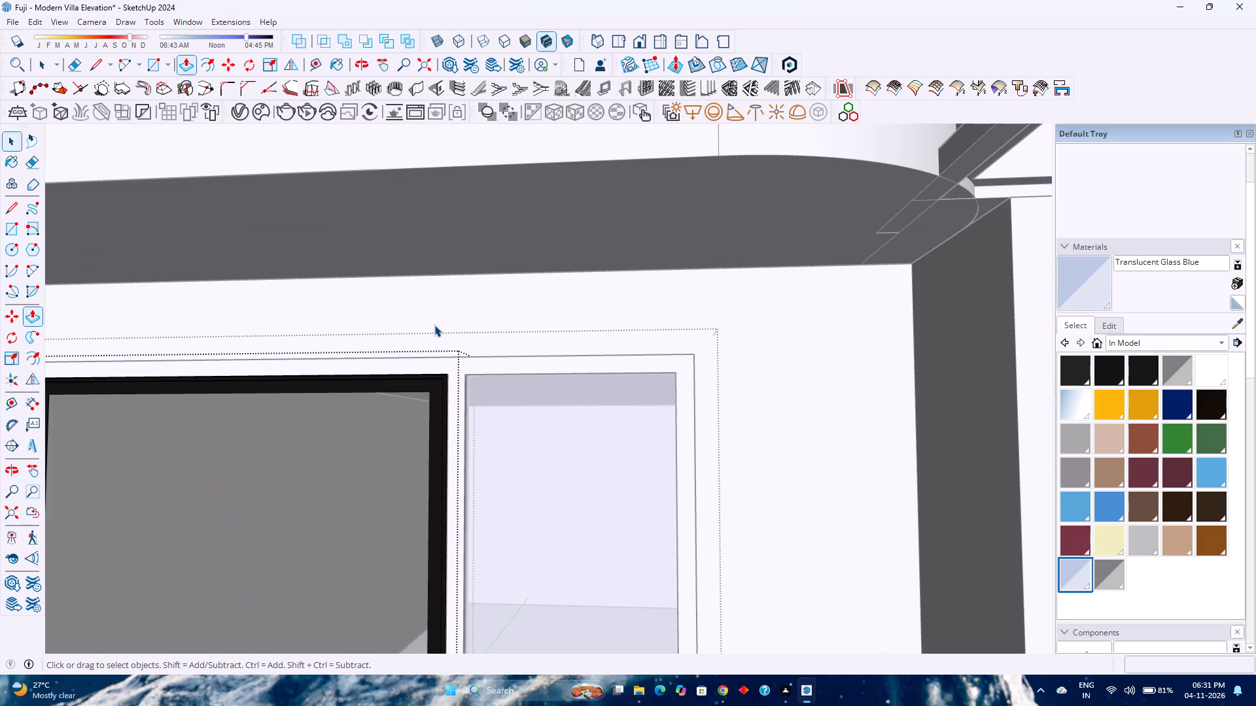
key("Escape")
Select the glass door and examine how the upper corners of its frame meet the white surround.
left_click(441, 409)
scroll(439, 395, "up", 5)
middle_click_drag(438, 390, 286, 491)
middle_click(285, 492)
scroll(285, 486, "down", 4)
left_click(19, 514)
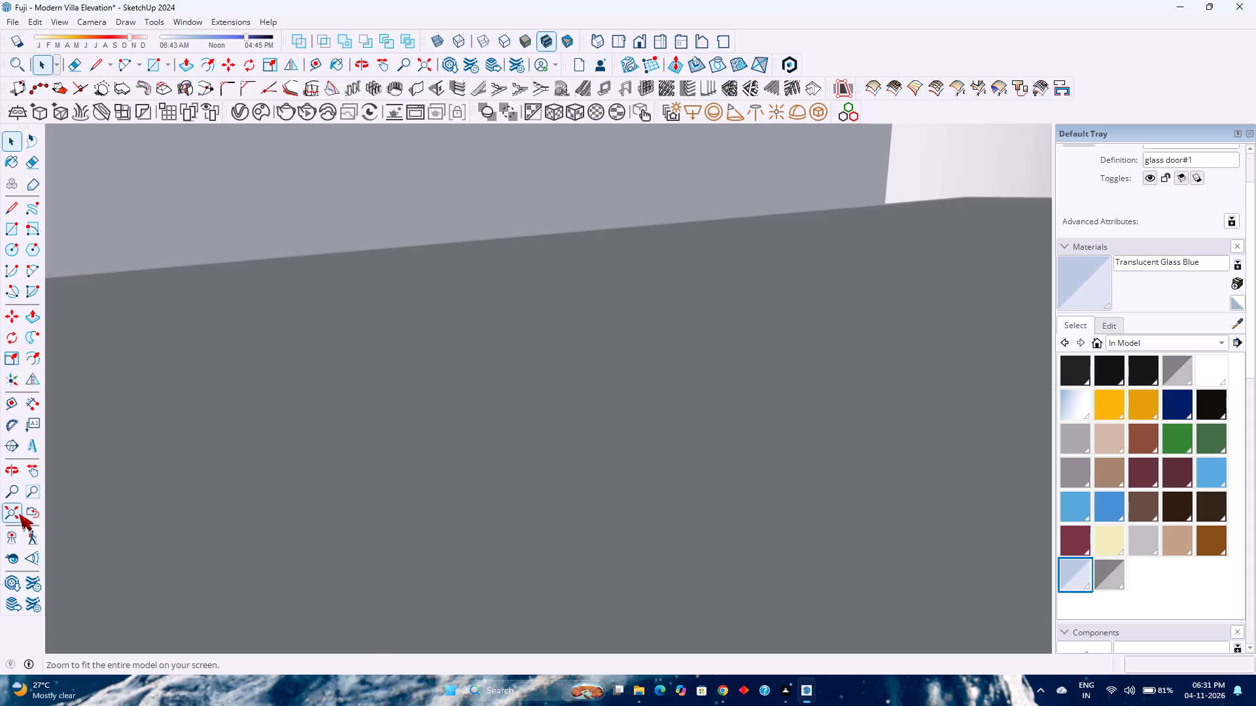
middle_click_drag(218, 465, 390, 404)
scroll(671, 418, "down", 1)
scroll(672, 419, "up", 3)
scroll(434, 466, "up", 10)
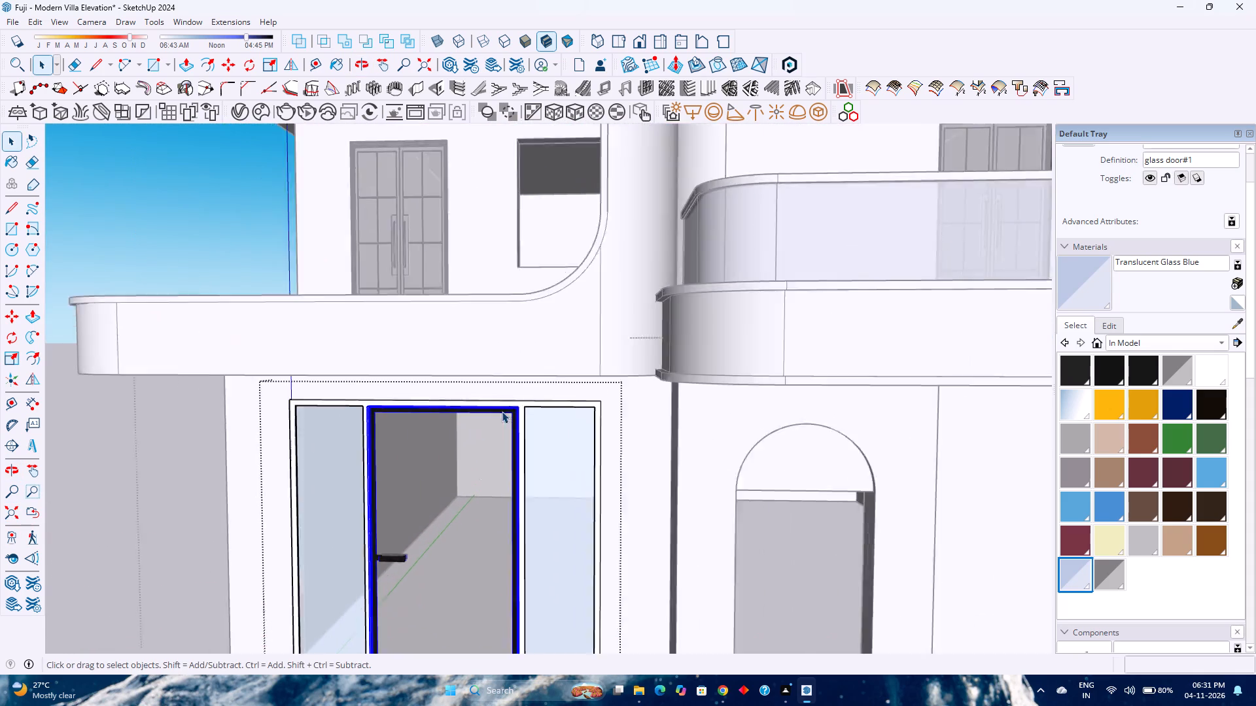
scroll(502, 411, "up", 17)
middle_click(537, 408)
middle_click_drag(537, 408, 404, 439)
middle_click(402, 439)
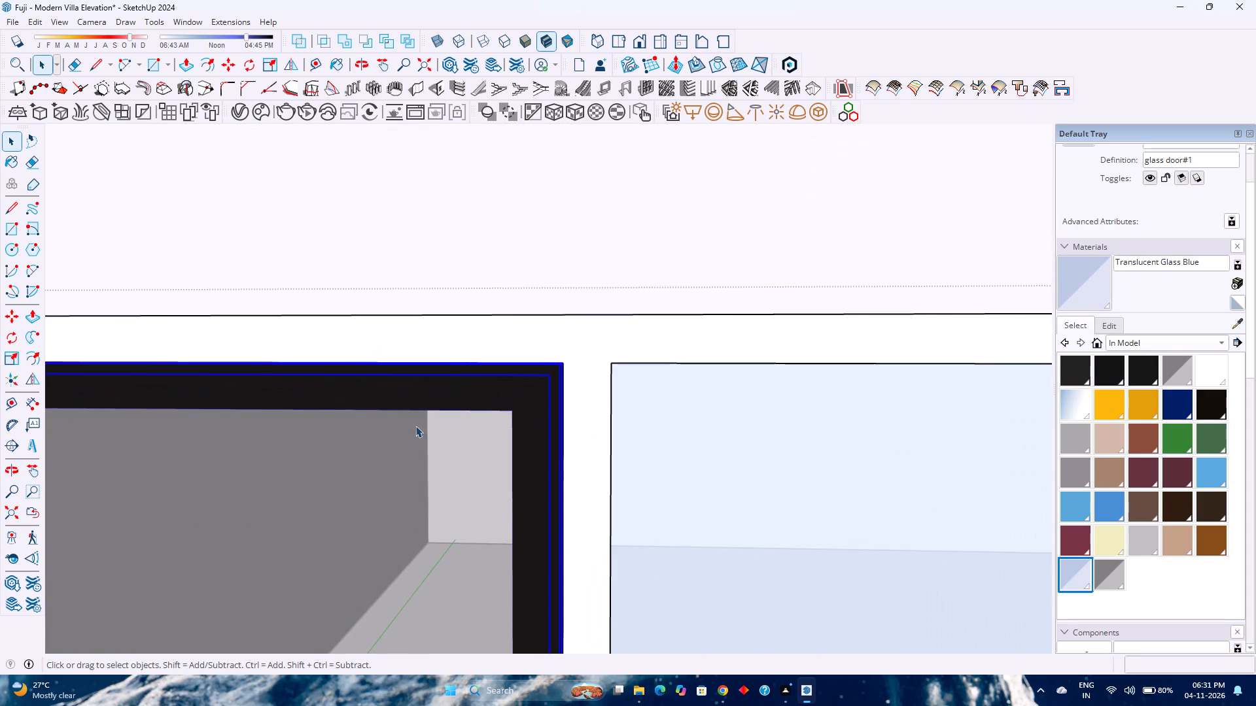
scroll(546, 390, "down", 3)
scroll(546, 390, "up", 5)
middle_click_drag(546, 389, 355, 429)
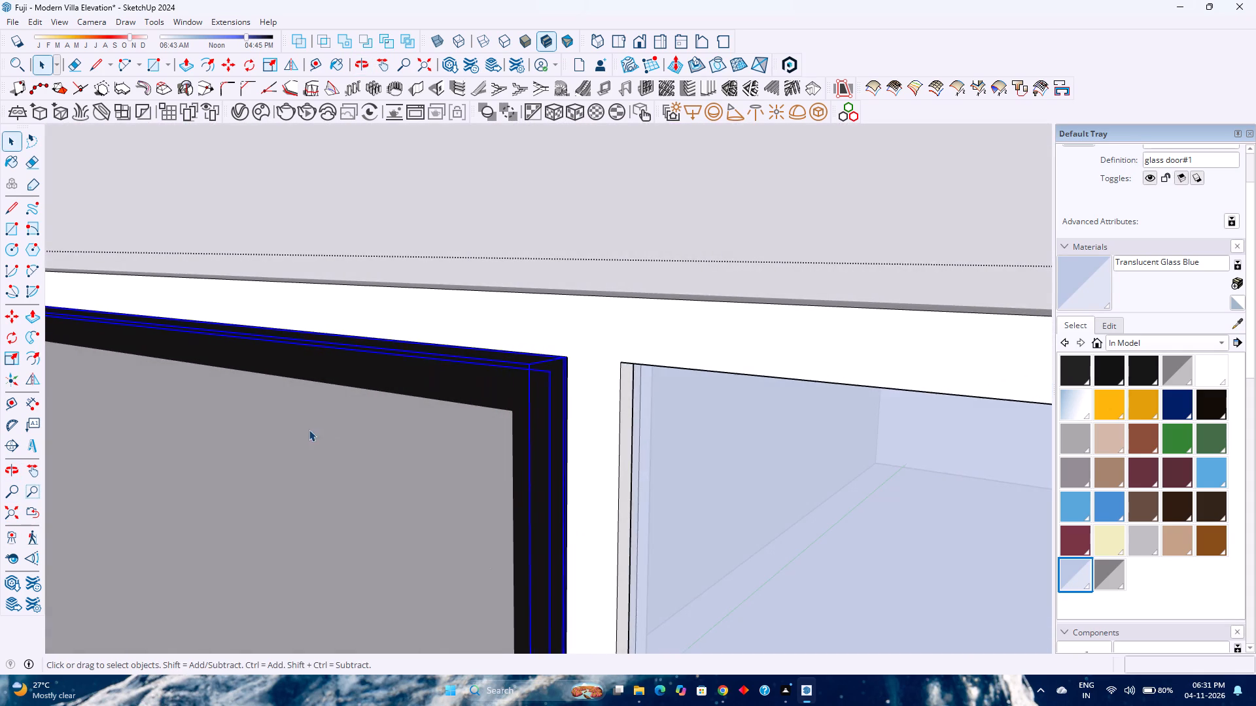
middle_click(309, 427)
scroll(334, 406, "down", 4)
scroll(322, 406, "down", 1, "shift")
middle_click_drag(322, 406, 691, 352, "shift")
middle_click(692, 352, "shift")
scroll(429, 328, "up", 3)
middle_click_drag(429, 328, 392, 337)
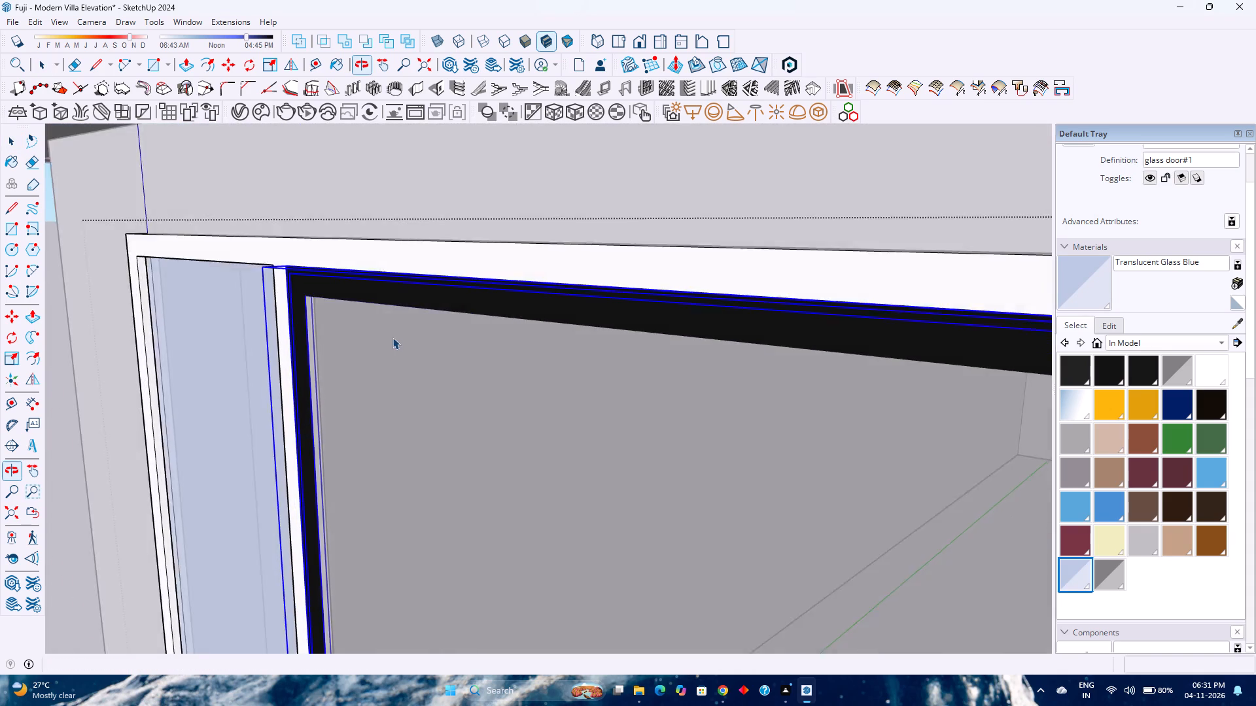
Examine the selected glass door's handle side and how its bottom corners meet the sill of the centre bay.
scroll(393, 337, "down", 7)
middle_click_drag(417, 424, 447, 309, "shift")
middle_click(450, 304, "shift")
scroll(461, 299, "down", 7)
middle_click_drag(388, 456, 431, 351, "shift")
middle_click(431, 351, "shift")
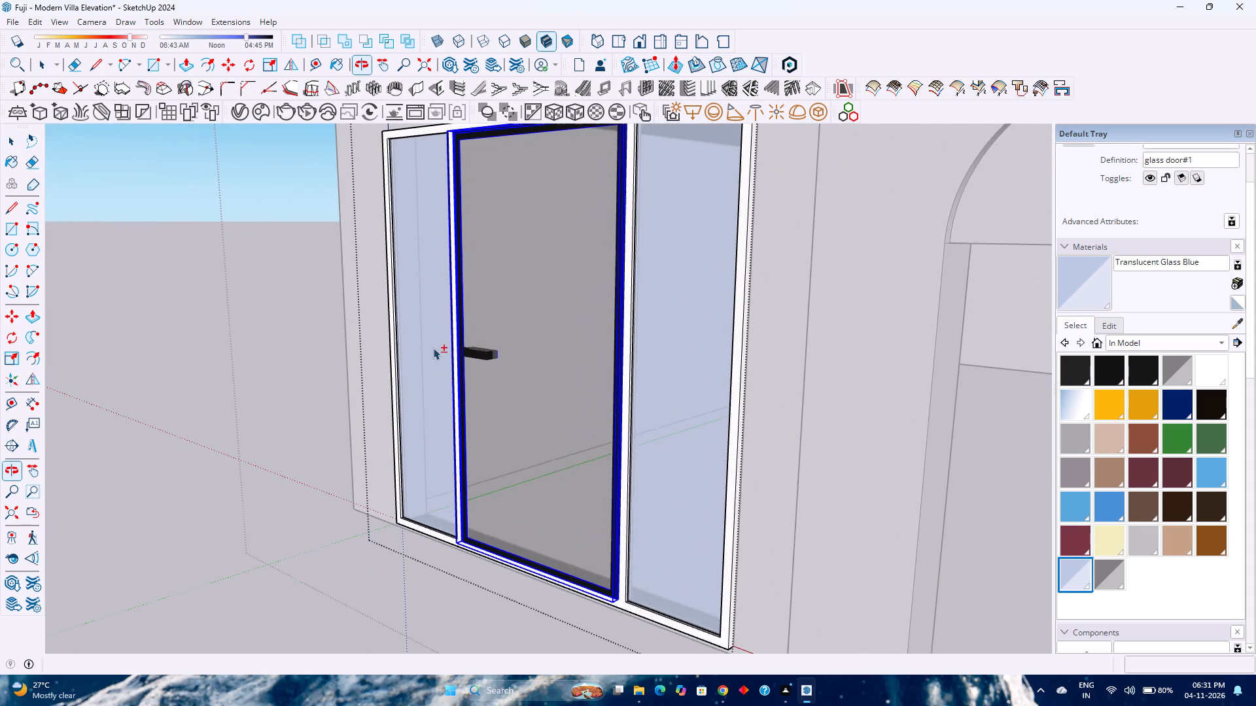
scroll(573, 586, "up", 9)
middle_click_drag(597, 576, 432, 633)
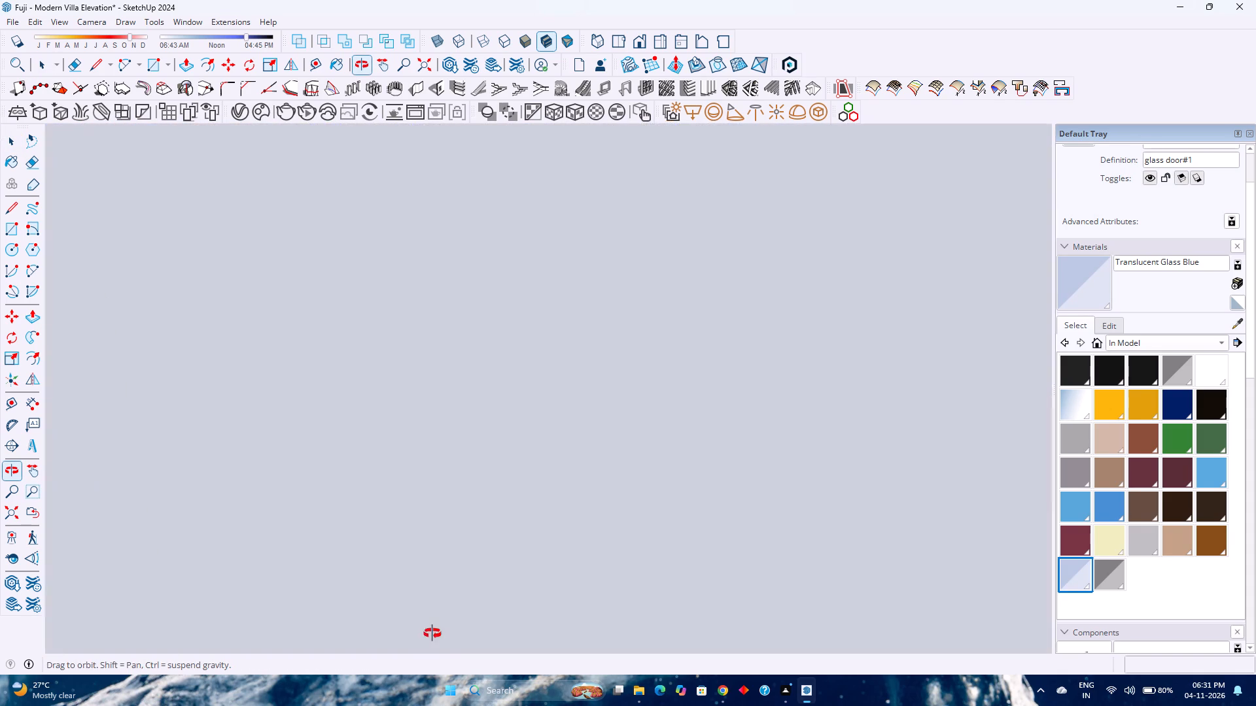
middle_click_drag(432, 633, 589, 596)
scroll(506, 546, "up", 1)
middle_click_drag(363, 516, 521, 462, "shift")
middle_click_drag(523, 458, 503, 524)
middle_click(503, 524)
scroll(484, 424, "up", 6)
middle_click_drag(484, 419, 565, 473)
middle_click(565, 473)
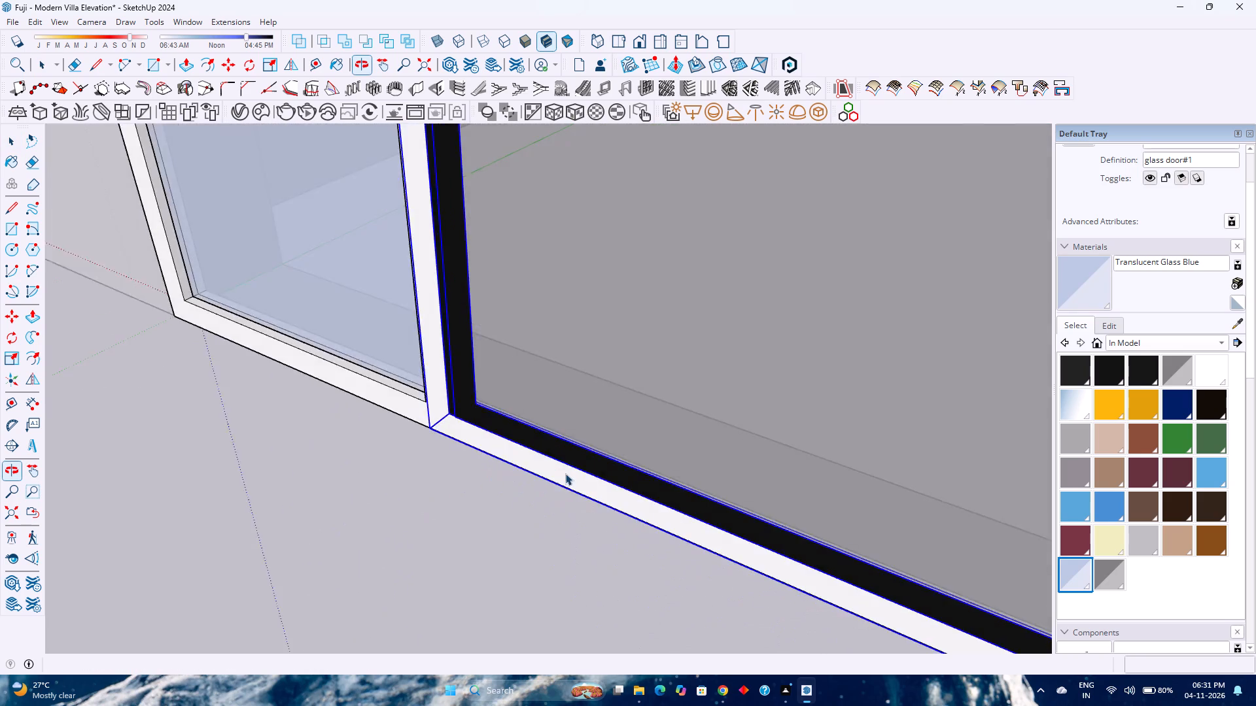
scroll(565, 473, "down", 11)
scroll(633, 457, "down", 5)
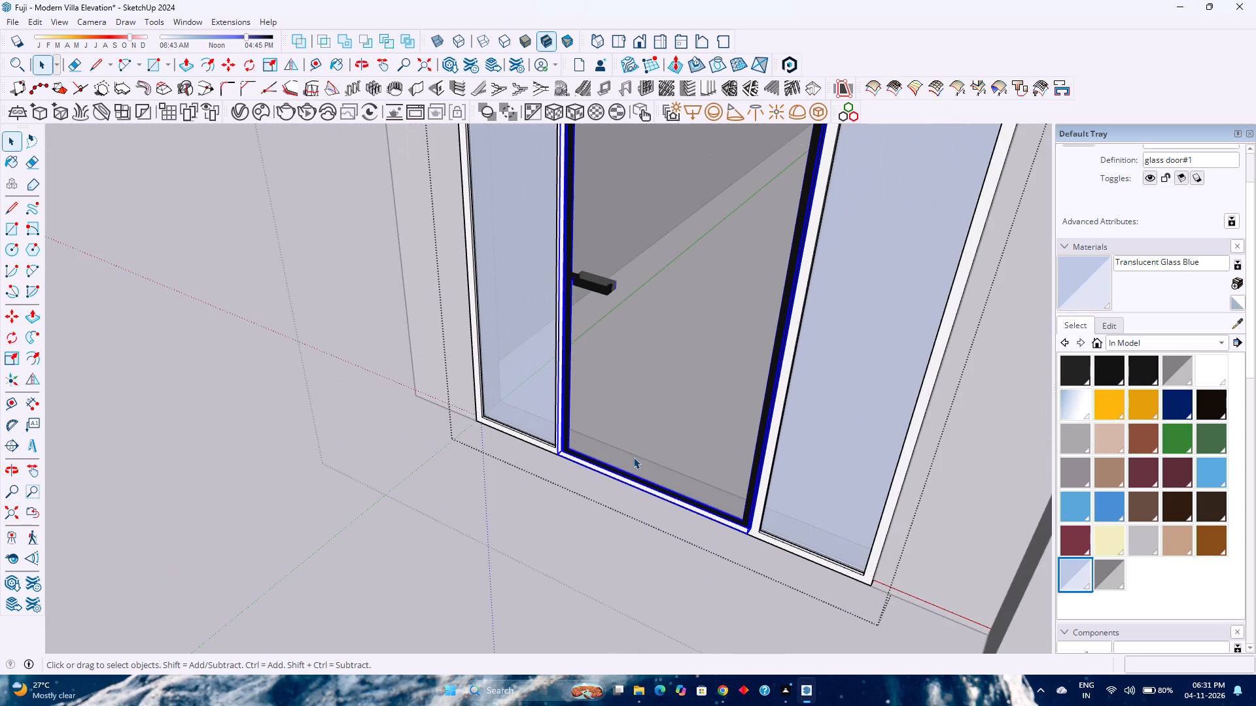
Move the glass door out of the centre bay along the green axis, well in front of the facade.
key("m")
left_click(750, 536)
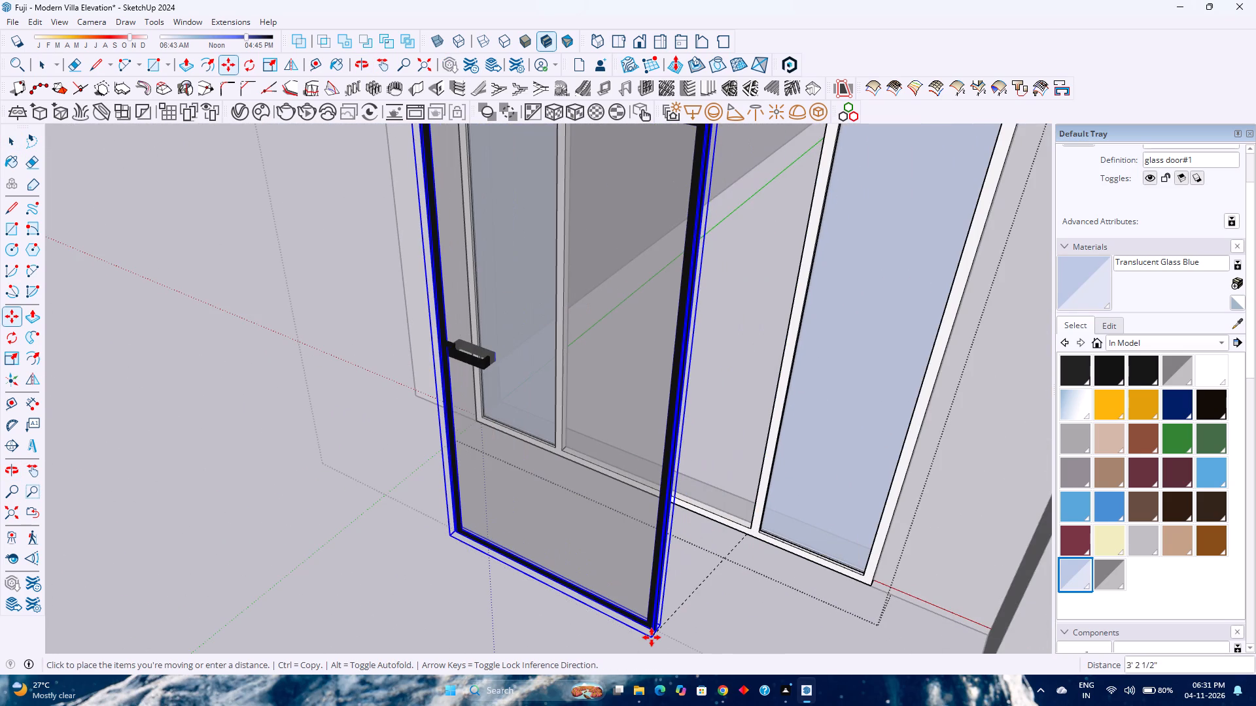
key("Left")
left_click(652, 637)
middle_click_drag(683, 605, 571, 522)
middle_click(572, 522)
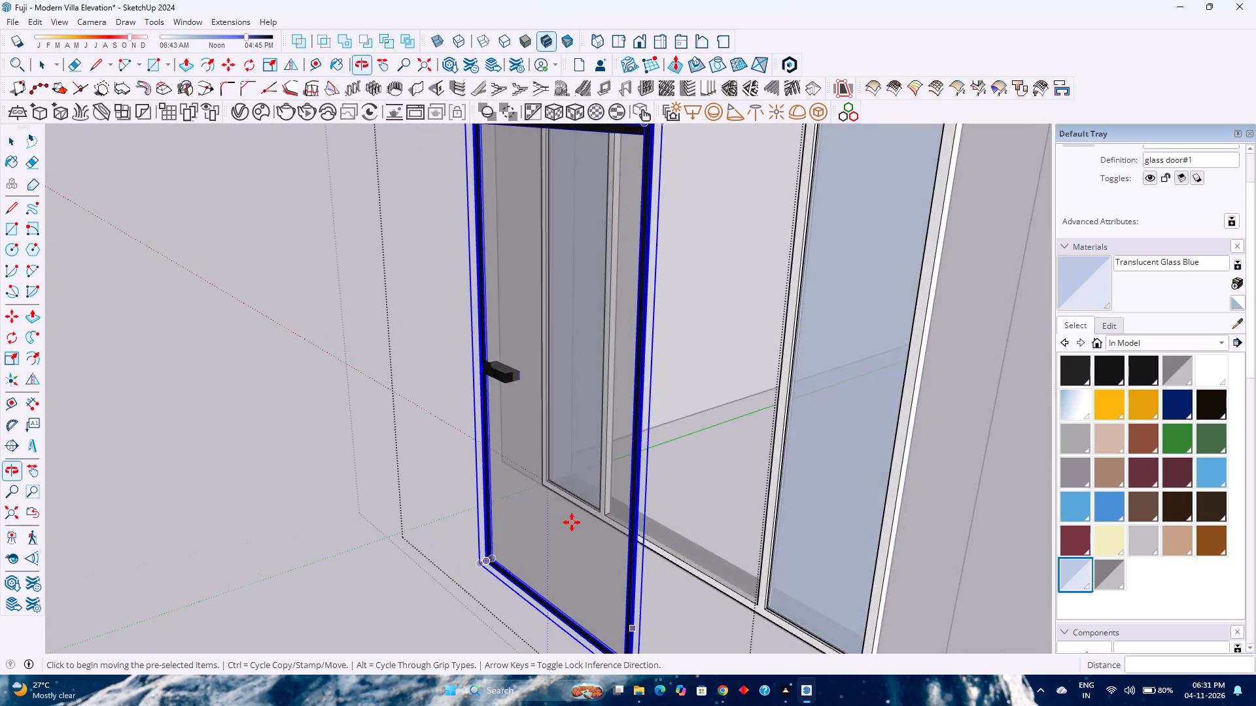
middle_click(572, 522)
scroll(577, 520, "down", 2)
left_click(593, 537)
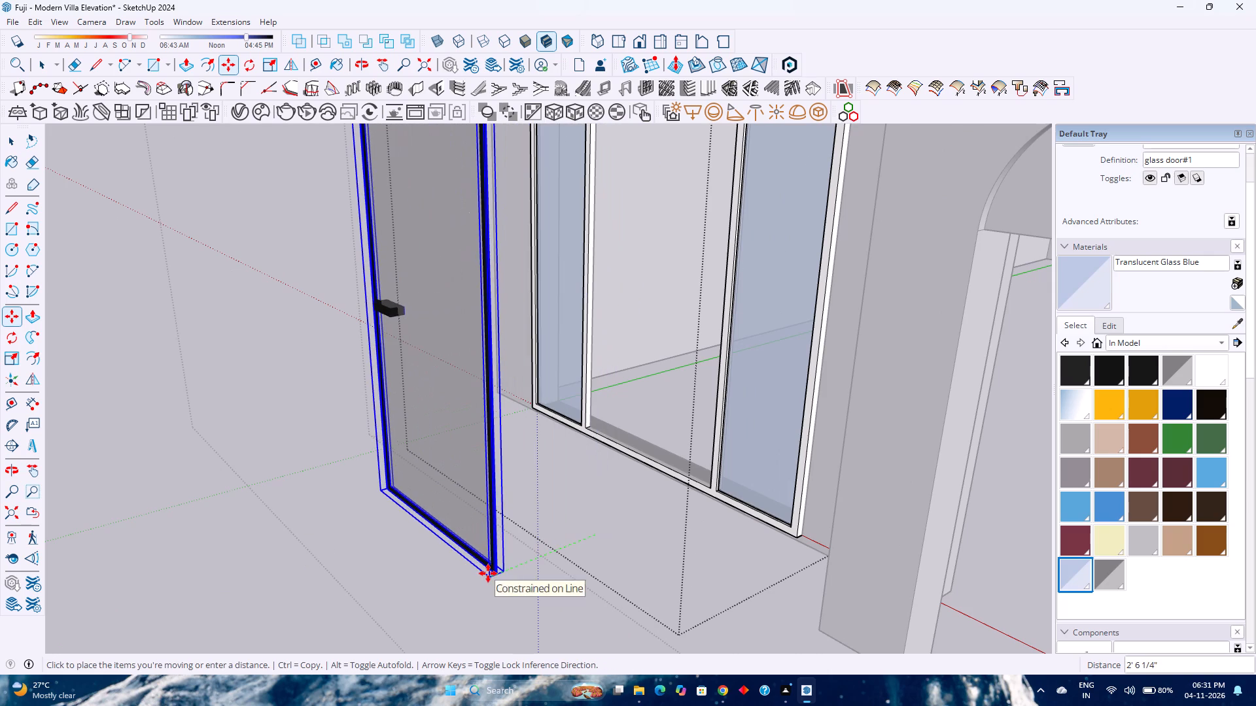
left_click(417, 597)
Open the pulled-out glass door component and examine its frame from the side and rear.
key("space")
scroll(428, 588, "up", 5)
double_click(428, 586)
scroll(428, 586, "up", 2)
middle_click_drag(427, 586, 211, 603)
middle_click_drag(234, 558, 233, 705, "shift")
scroll(326, 599, "down", 7)
middle_click_drag(379, 390, 411, 475, "shift")
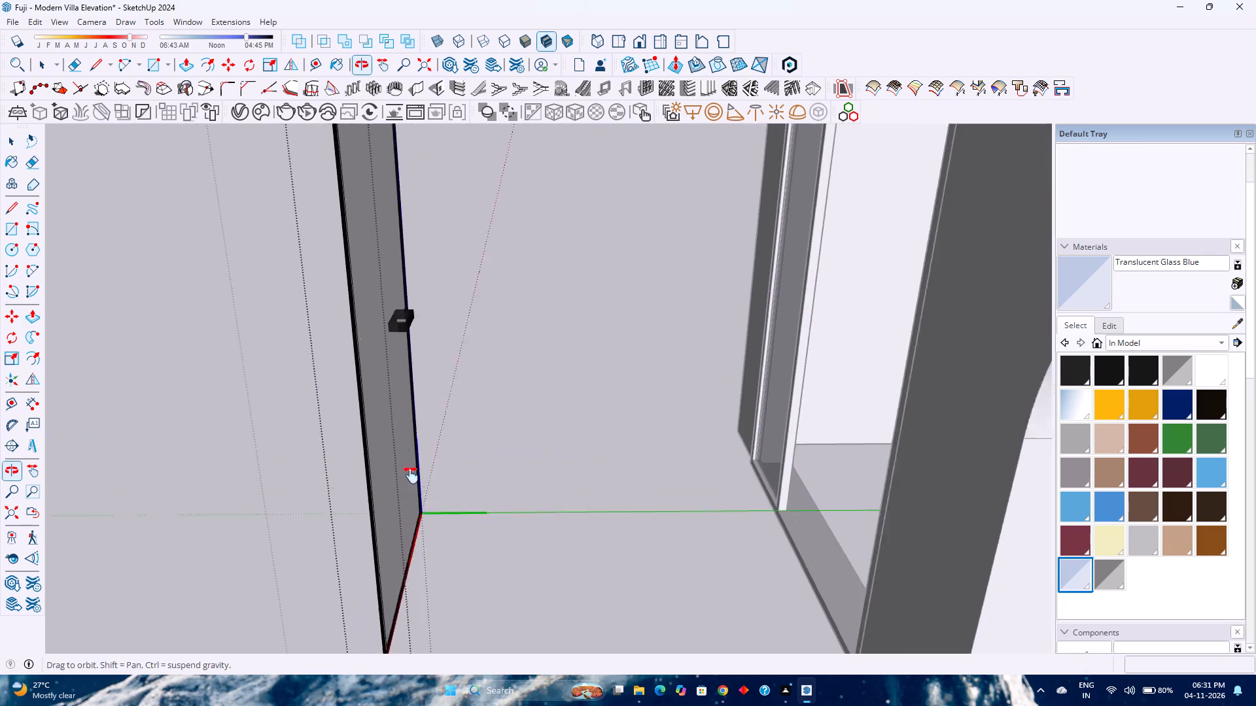
middle_click_drag(411, 475, 449, 588, "shift")
middle_click(449, 588, "shift")
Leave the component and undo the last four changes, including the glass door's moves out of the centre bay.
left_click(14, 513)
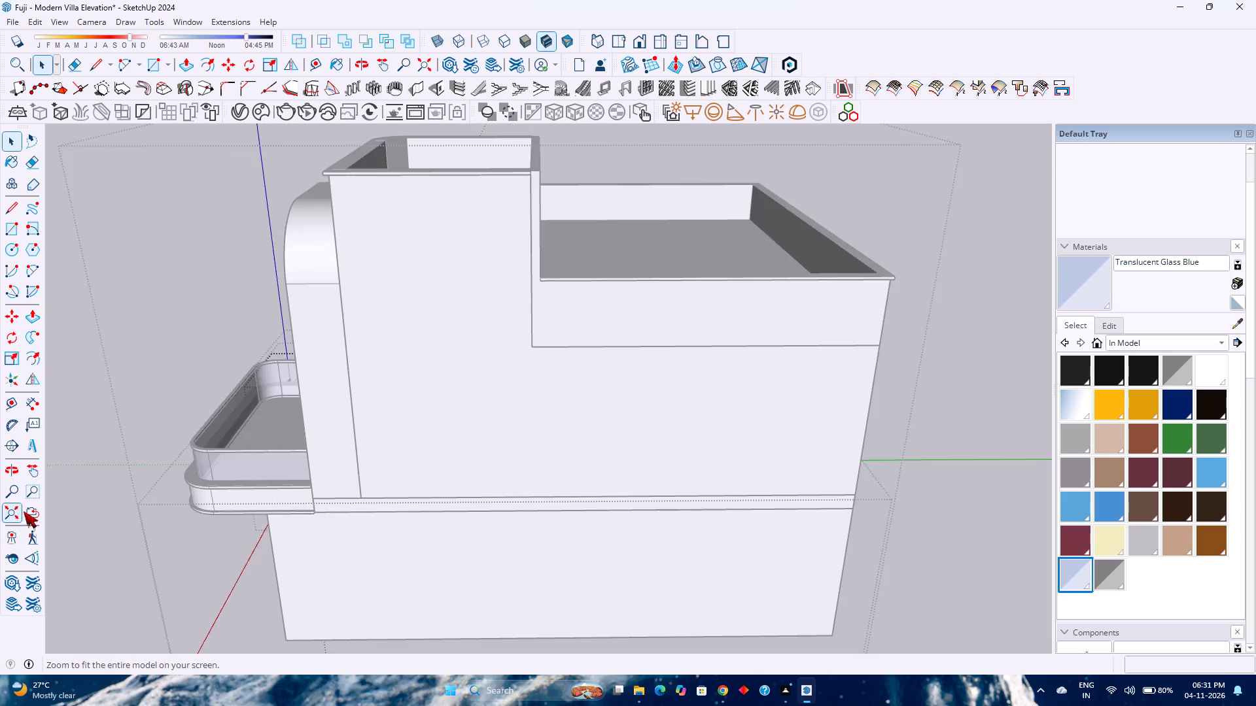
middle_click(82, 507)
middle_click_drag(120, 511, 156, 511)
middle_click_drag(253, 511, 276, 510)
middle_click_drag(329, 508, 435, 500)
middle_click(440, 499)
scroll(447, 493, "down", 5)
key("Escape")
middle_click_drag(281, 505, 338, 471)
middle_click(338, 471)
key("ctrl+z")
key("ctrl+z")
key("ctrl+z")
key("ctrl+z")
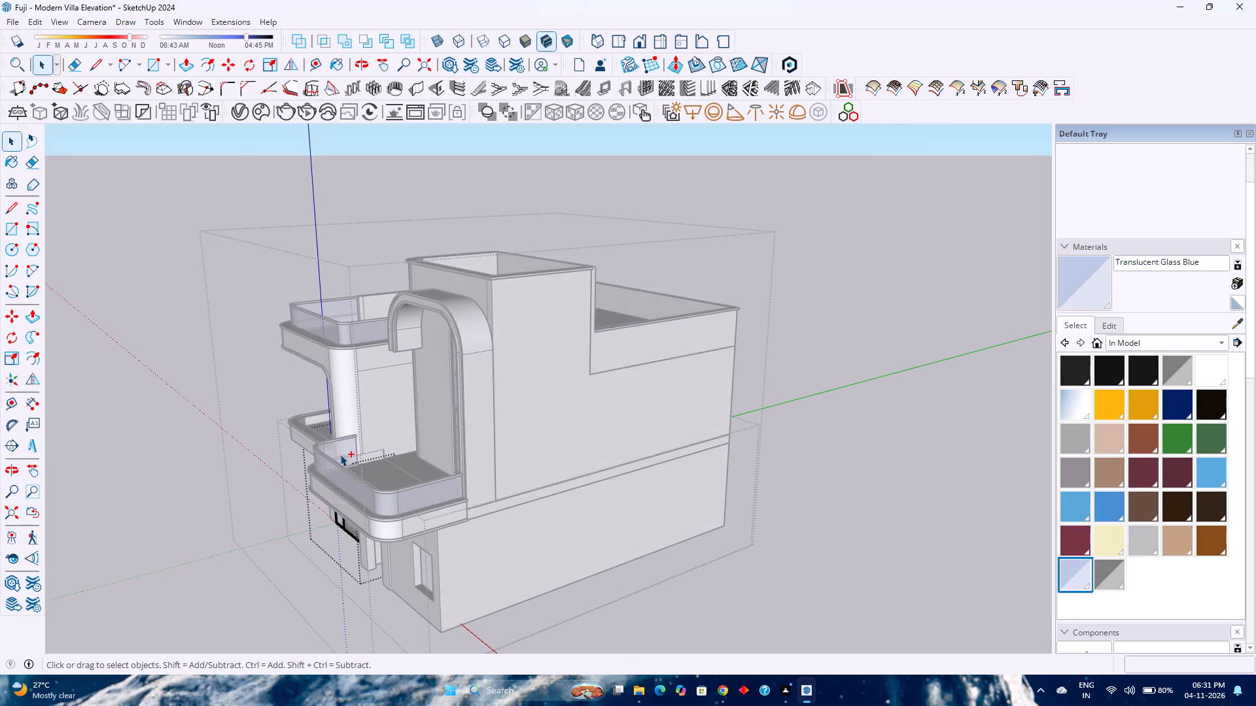
Examine the glass door's top and bottom frame corners in the centre bay from the front of the villa.
scroll(183, 549, "up", 2)
middle_click(184, 548)
middle_click_drag(186, 548, 368, 509)
middle_click(371, 509)
scroll(459, 518, "up", 5)
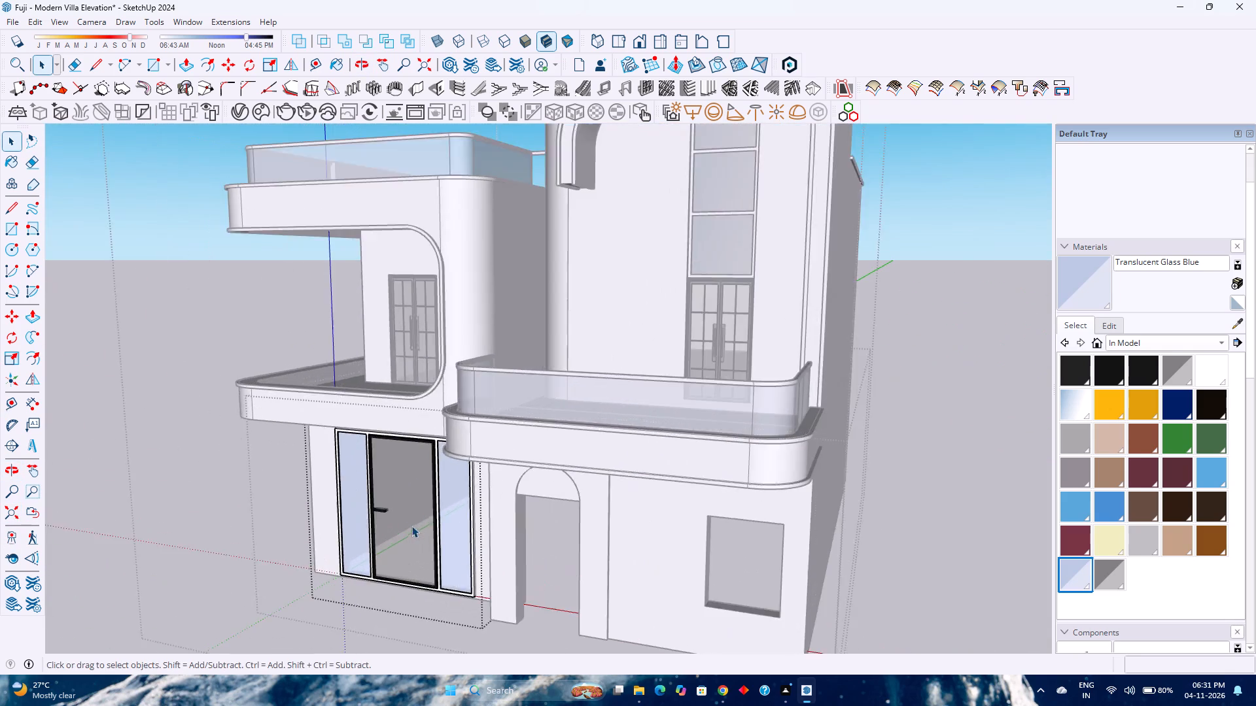
scroll(411, 526, "up", 2)
middle_click_drag(369, 539, 433, 500)
middle_click(434, 498)
scroll(560, 348, "up", 13)
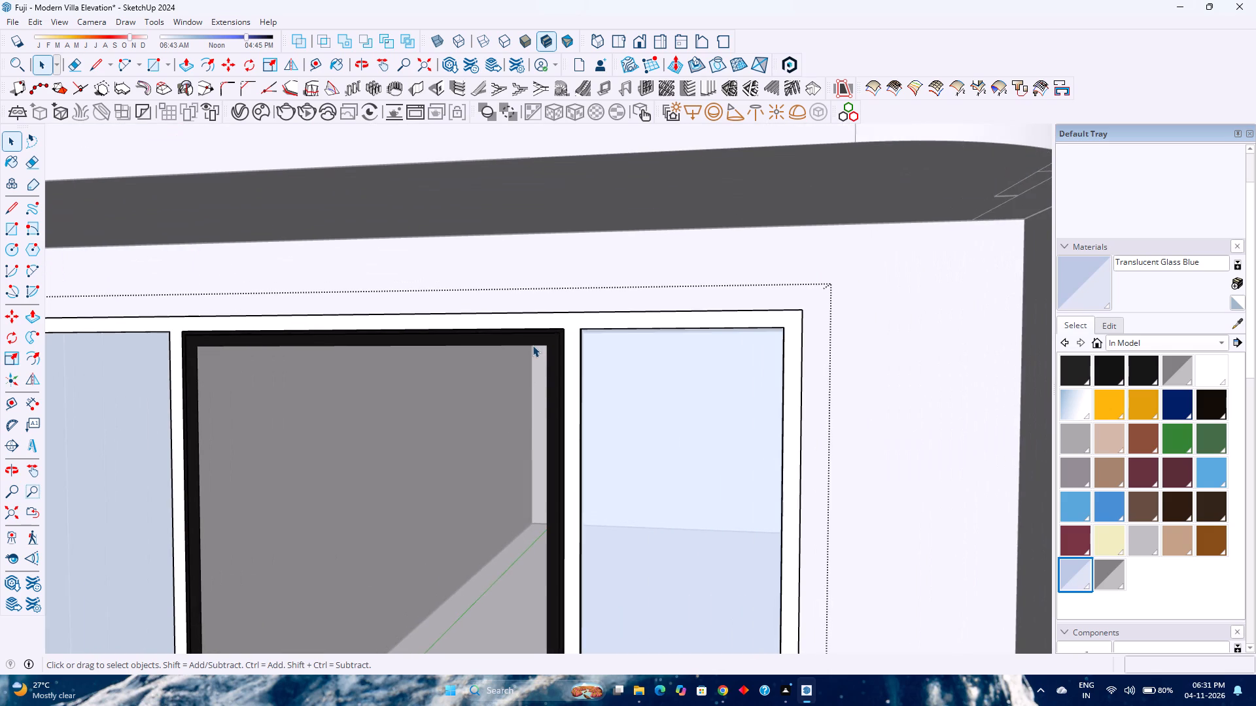
scroll(501, 350, "down", 4)
middle_click_drag(234, 560, 337, 431, "shift")
middle_click_drag(337, 431, 347, 422, "shift")
middle_click(355, 415, "shift")
scroll(366, 411, "down", 4)
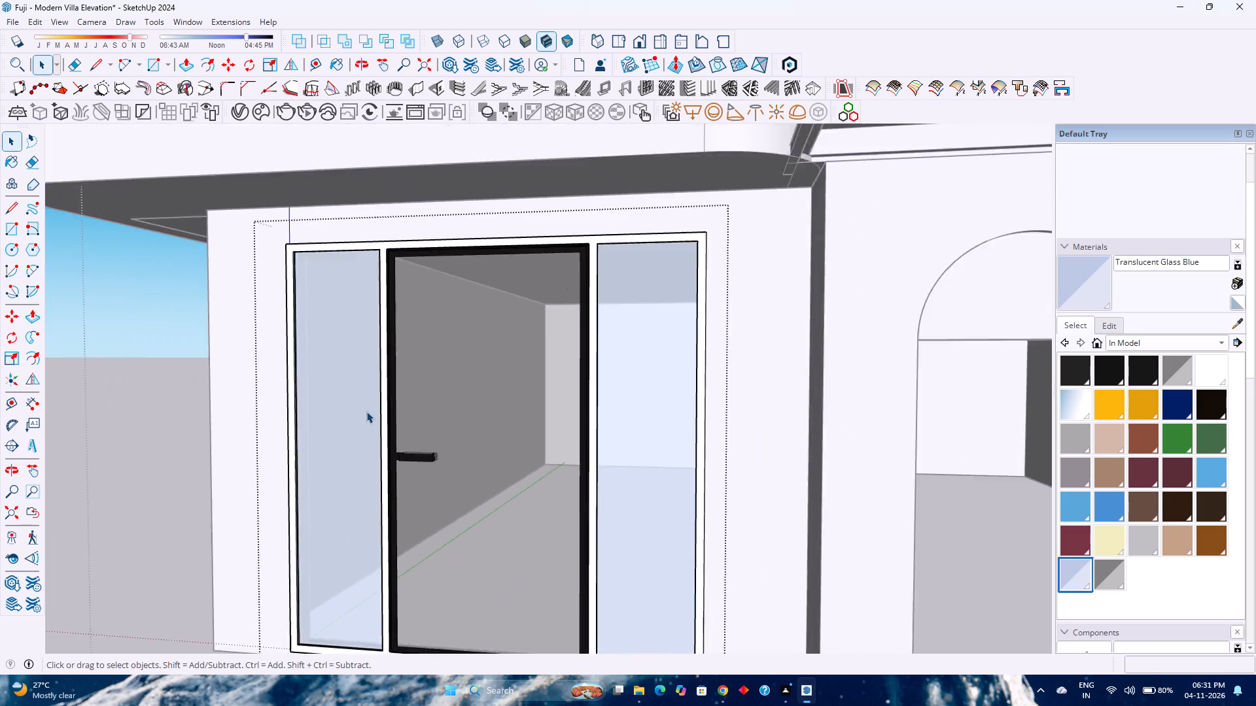
scroll(366, 411, "down", 2)
middle_click_drag(389, 589, 437, 500, "shift")
middle_click_drag(440, 501, 412, 546)
middle_click(412, 546)
scroll(428, 500, "up", 7)
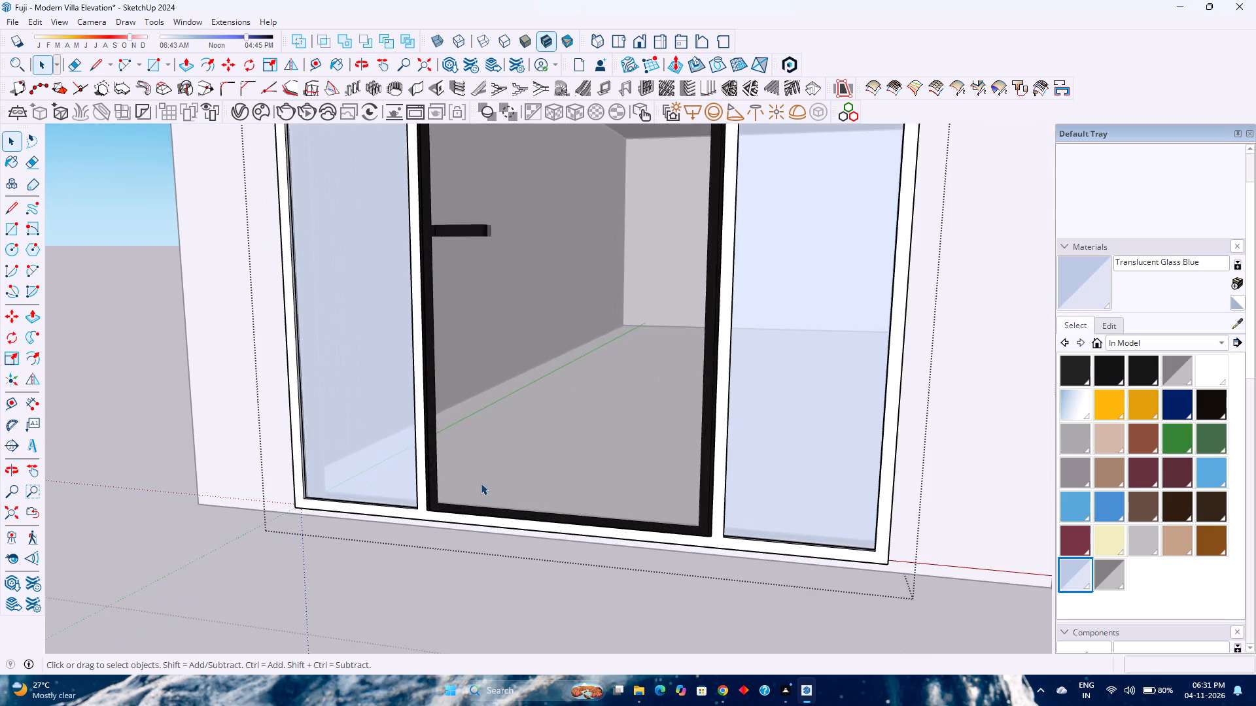
scroll(481, 483, "up", 5)
middle_click_drag(430, 499, 383, 582)
scroll(454, 456, "down", 1)
scroll(454, 456, "up", 8)
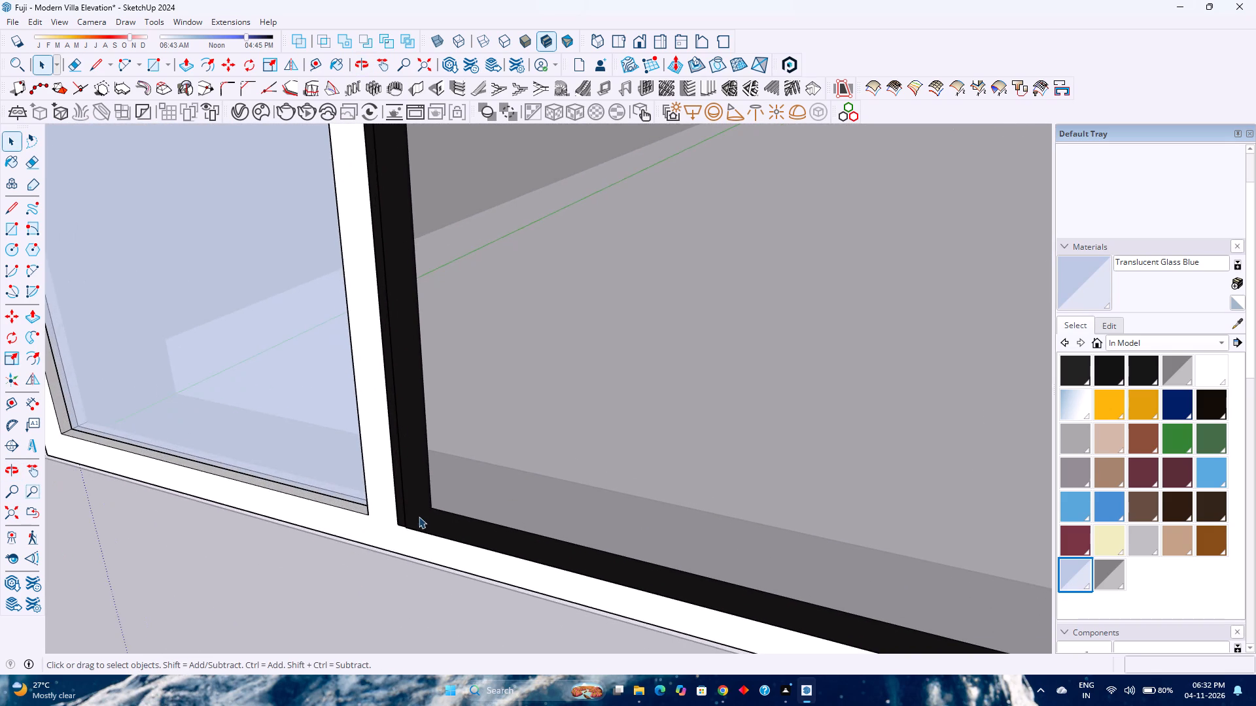
Move the glass door about 7/16" inward along the green axis, using its lower frame corner on the handle side.
double_click(419, 516)
key("Escape")
left_click(421, 507)
scroll(420, 513, "up", 2)
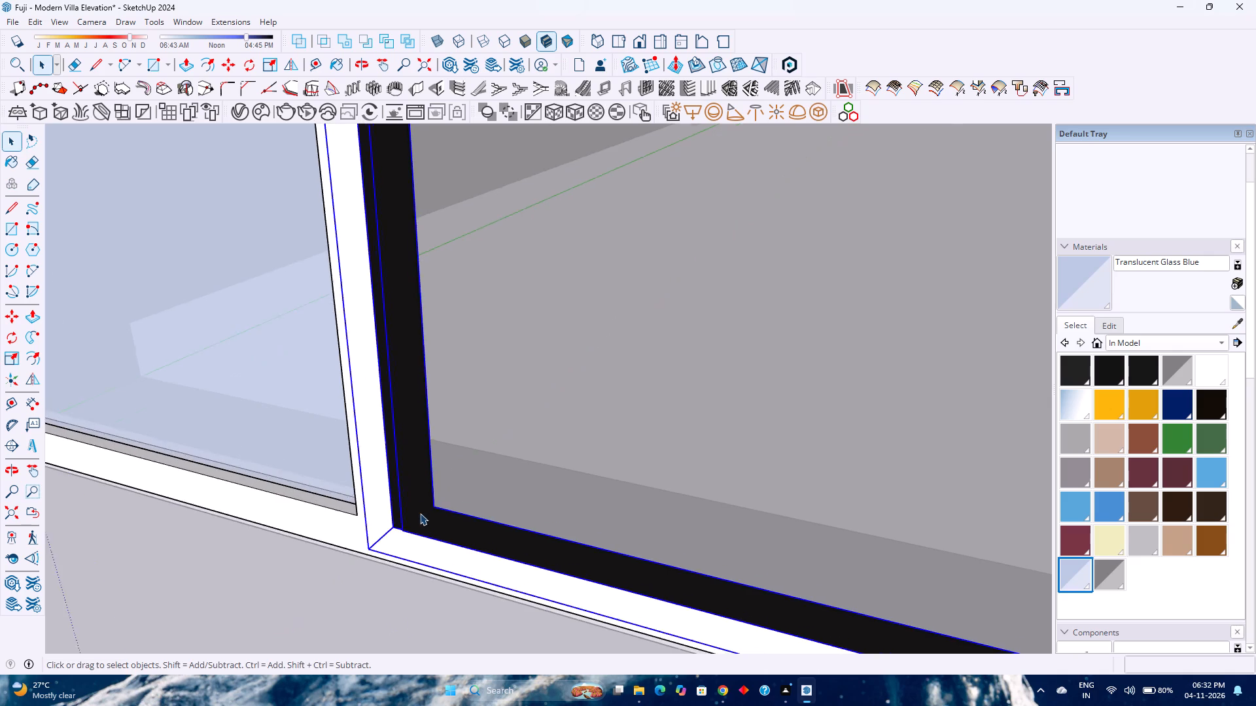
middle_click_drag(420, 513, 326, 585)
middle_click(326, 588)
key("m")
scroll(358, 524, "up", 2)
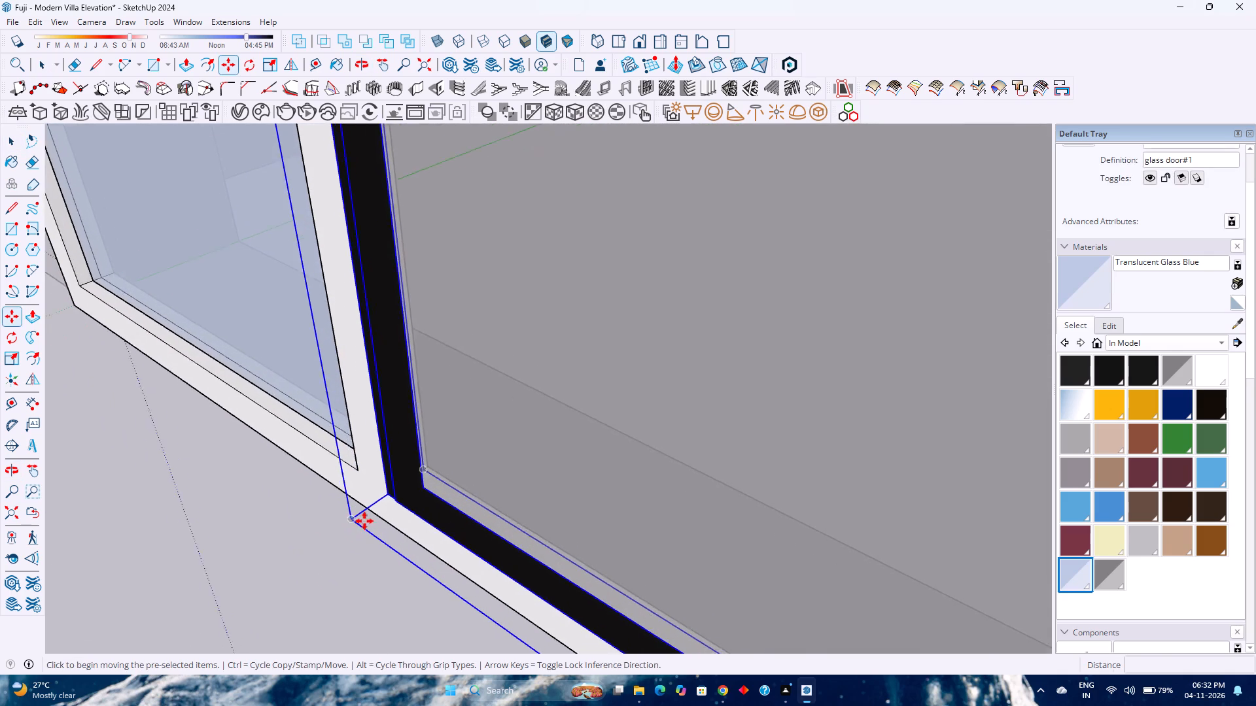
scroll(364, 521, "up", 3)
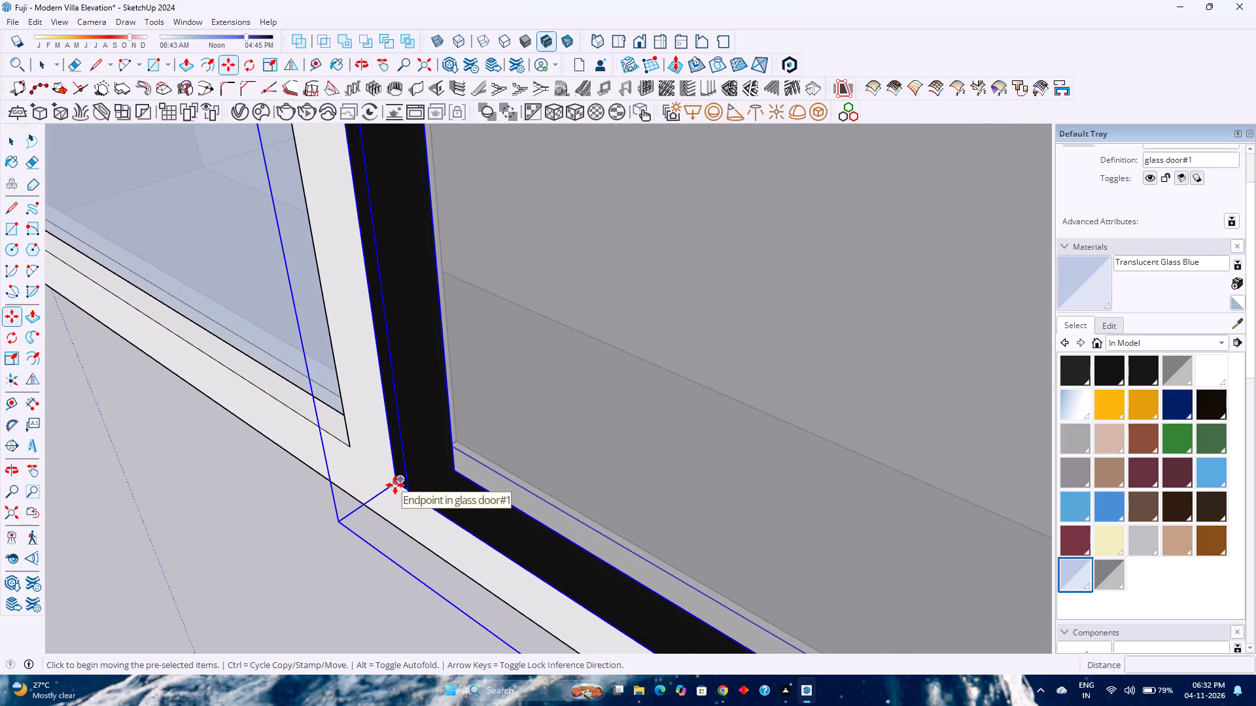
scroll(391, 484, "up", 7)
left_click(394, 483)
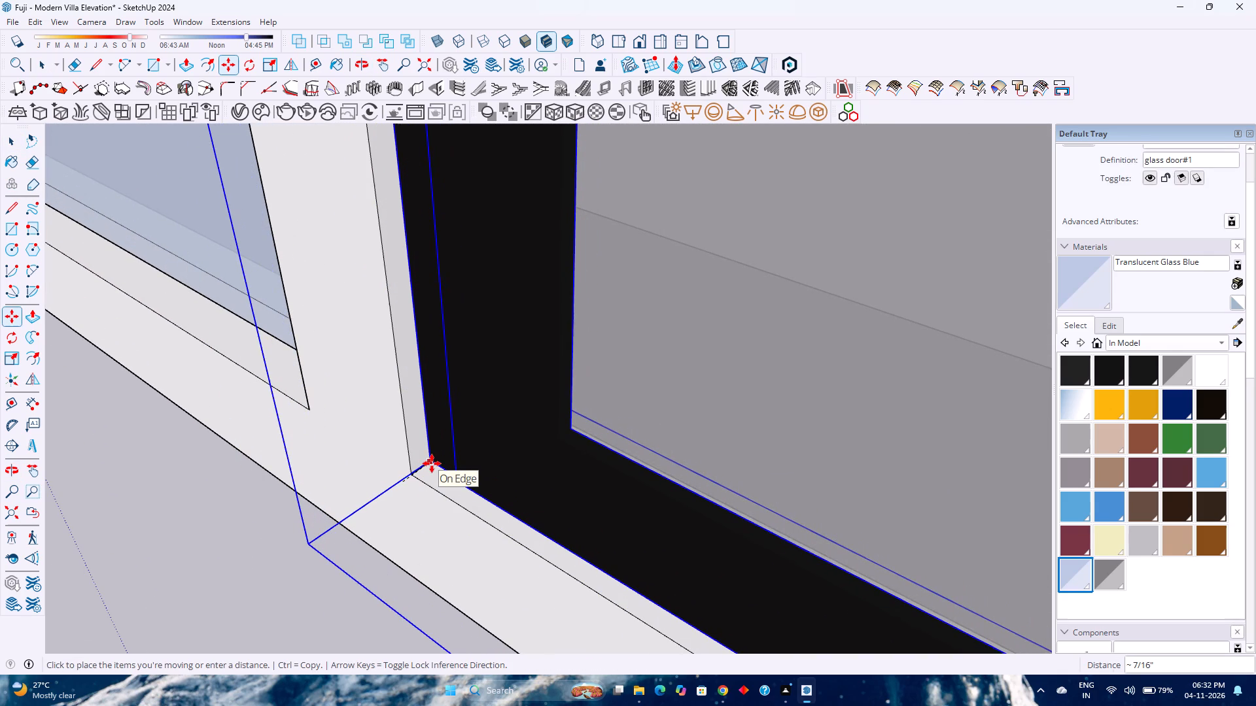
key("Left")
left_click(432, 463)
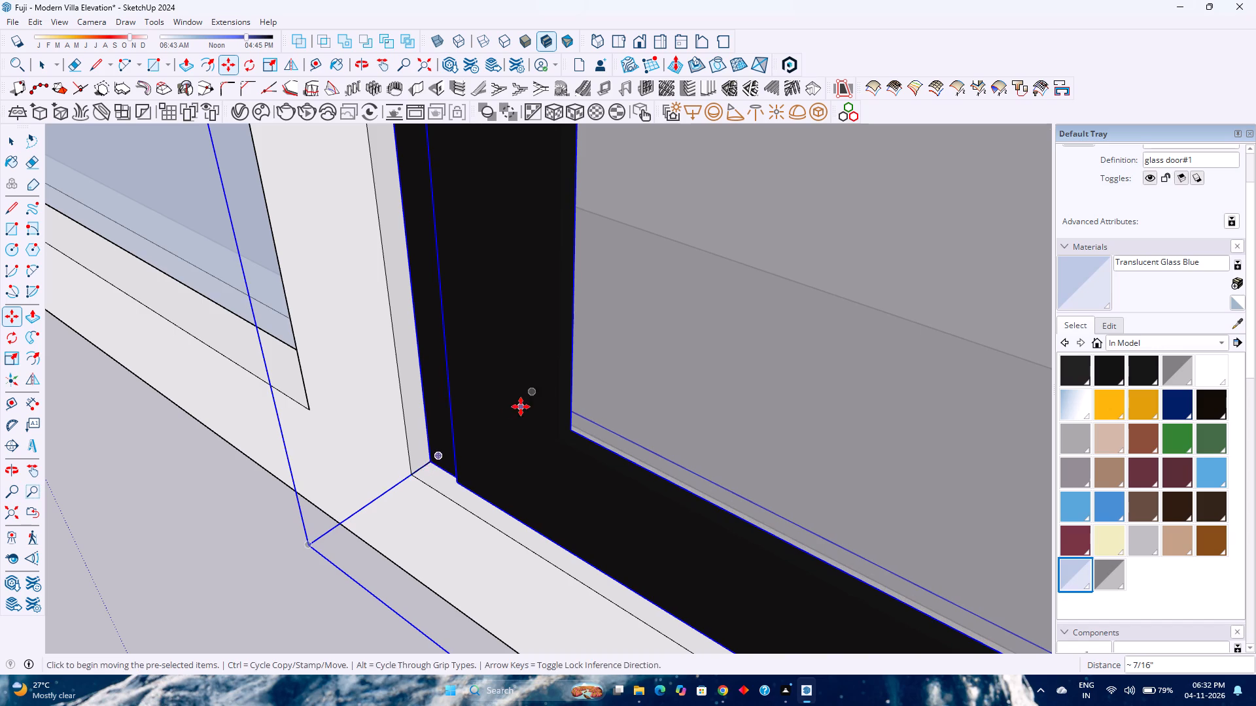
Move the glass door a further 3/16" inward from the same lower frame corner.
middle_click_drag(519, 409, 483, 488)
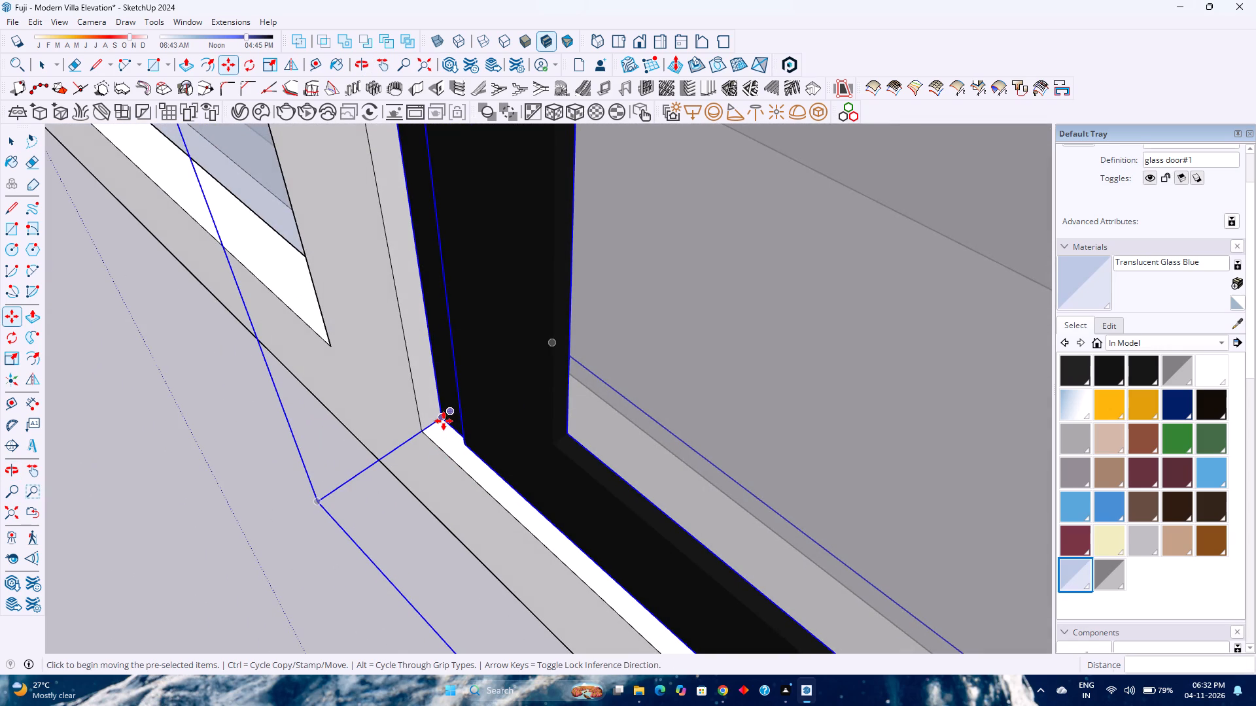
left_click(444, 421)
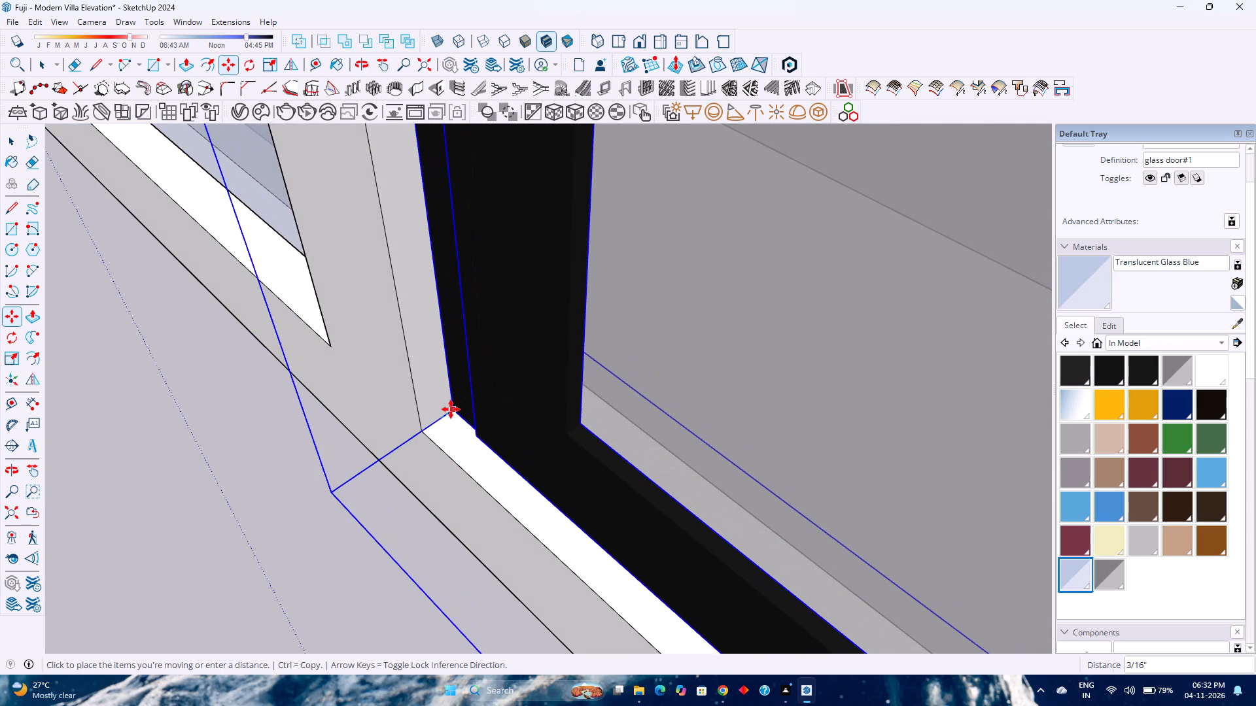
left_click(451, 409)
key("space")
Examine the moved glass door's fit in the centre bay and leave the door component.
middle_click_drag(520, 456, 469, 465)
middle_click_drag(419, 465, 245, 447)
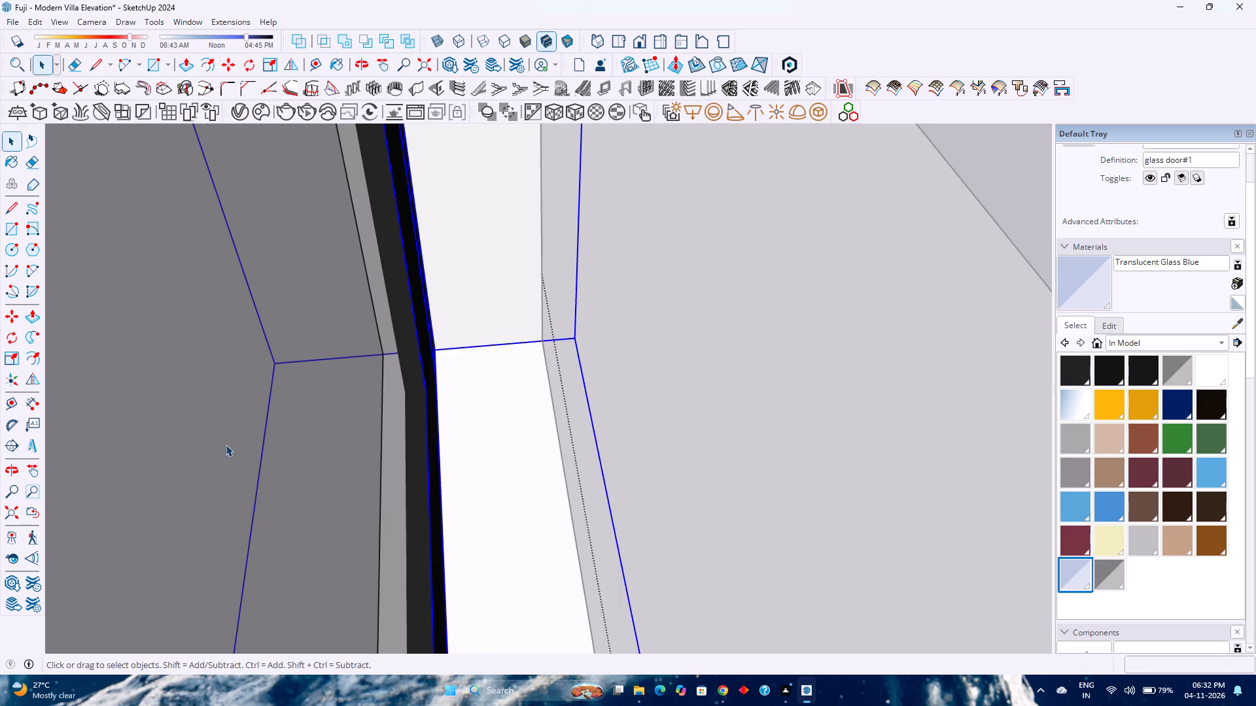
middle_click(226, 445)
middle_click_drag(222, 445, 493, 421)
middle_click(506, 420)
scroll(510, 419, "down", 5)
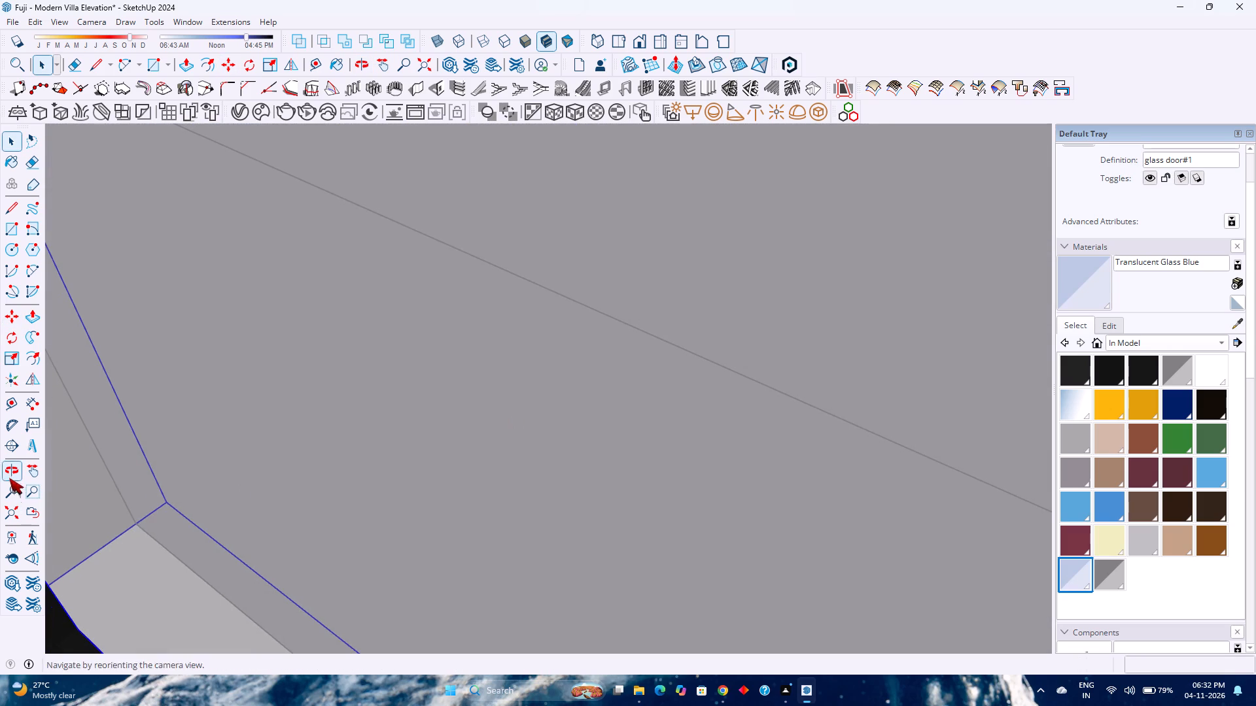
left_click(9, 509)
middle_click_drag(169, 469, 408, 420)
middle_click_drag(434, 413, 453, 409)
scroll(461, 407, "down", 7)
key("Escape")
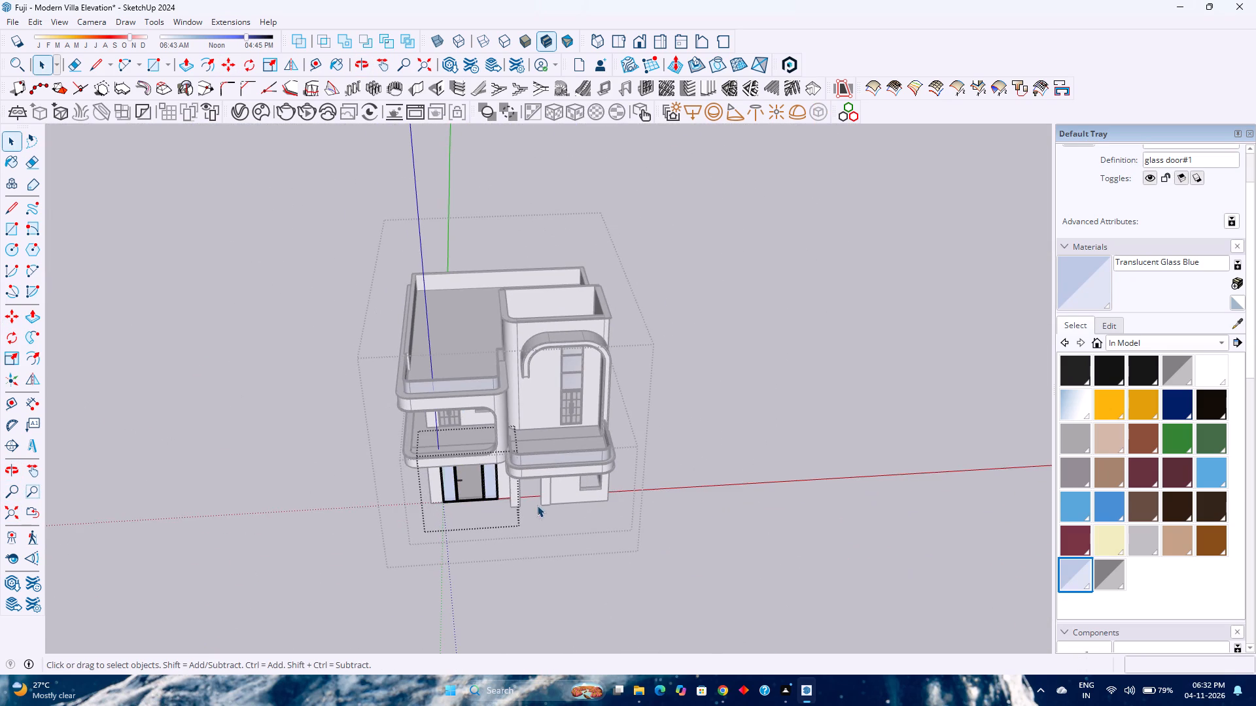
key("Escape")
Paint the side glass panels of the ground-floor door frame with Translucent Glass Gray.
middle_click_drag(503, 548, 514, 441)
middle_click(515, 438)
scroll(483, 470, "up", 10)
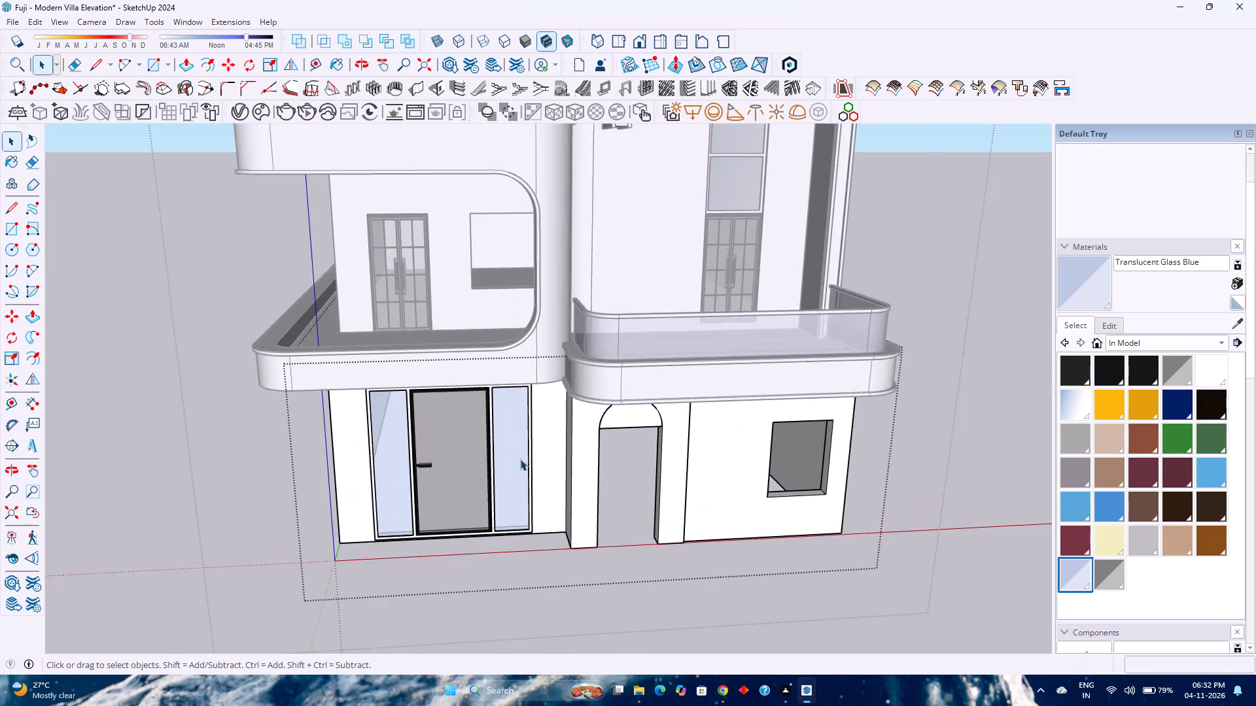
scroll(520, 459, "up", 3)
double_click(517, 456)
scroll(517, 456, "up", 3)
left_click(517, 456)
scroll(517, 456, "up", 1)
double_click(517, 456)
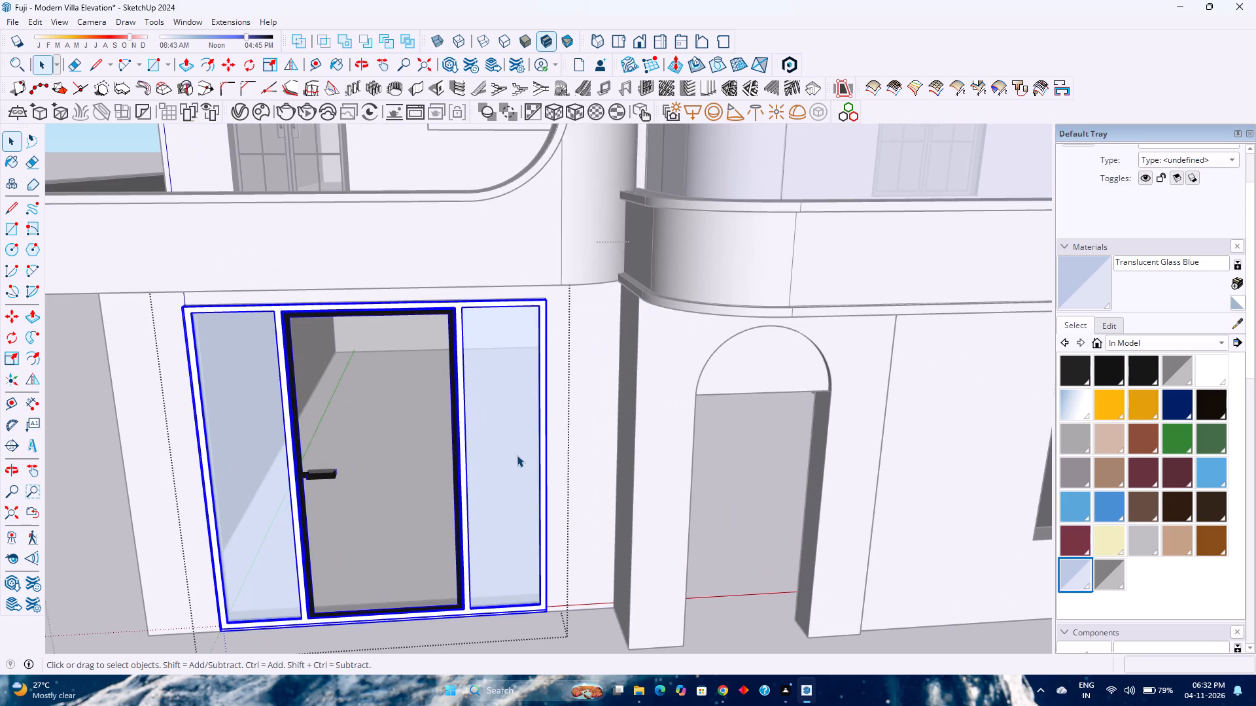
left_click(502, 455)
scroll(502, 455, "up", 3)
scroll(1056, 411, "down", 3)
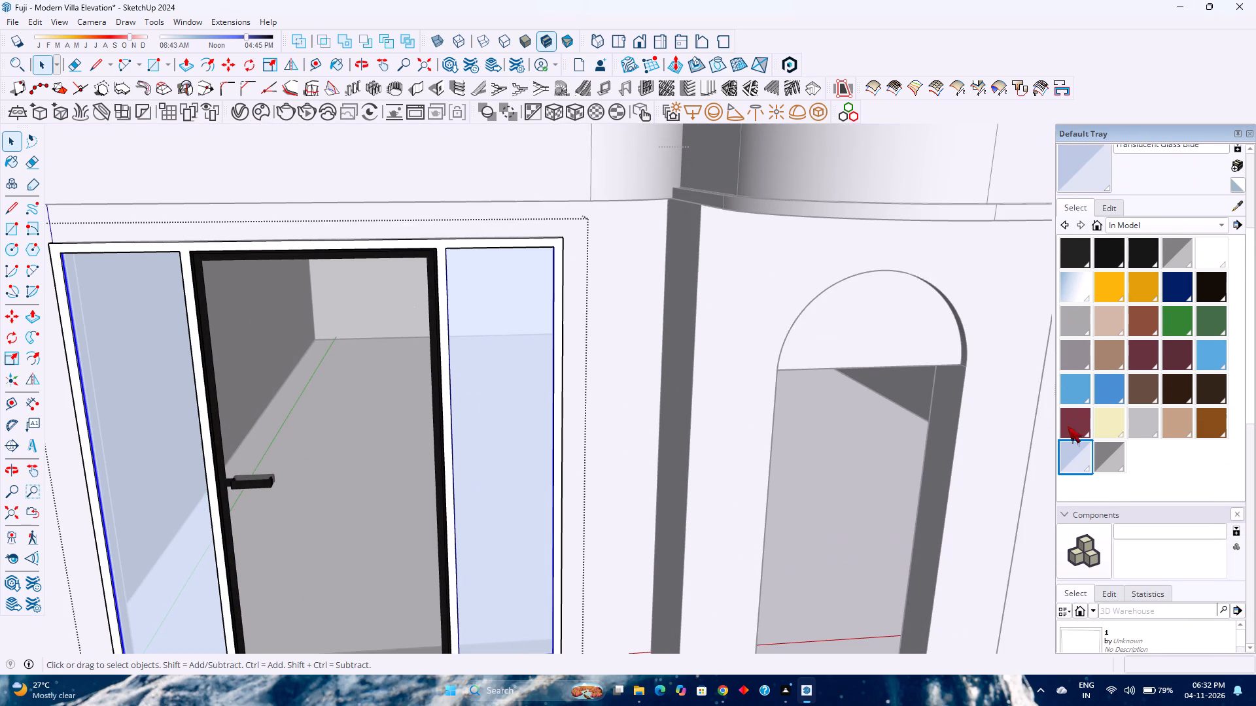
left_click(1109, 450)
left_click(525, 467)
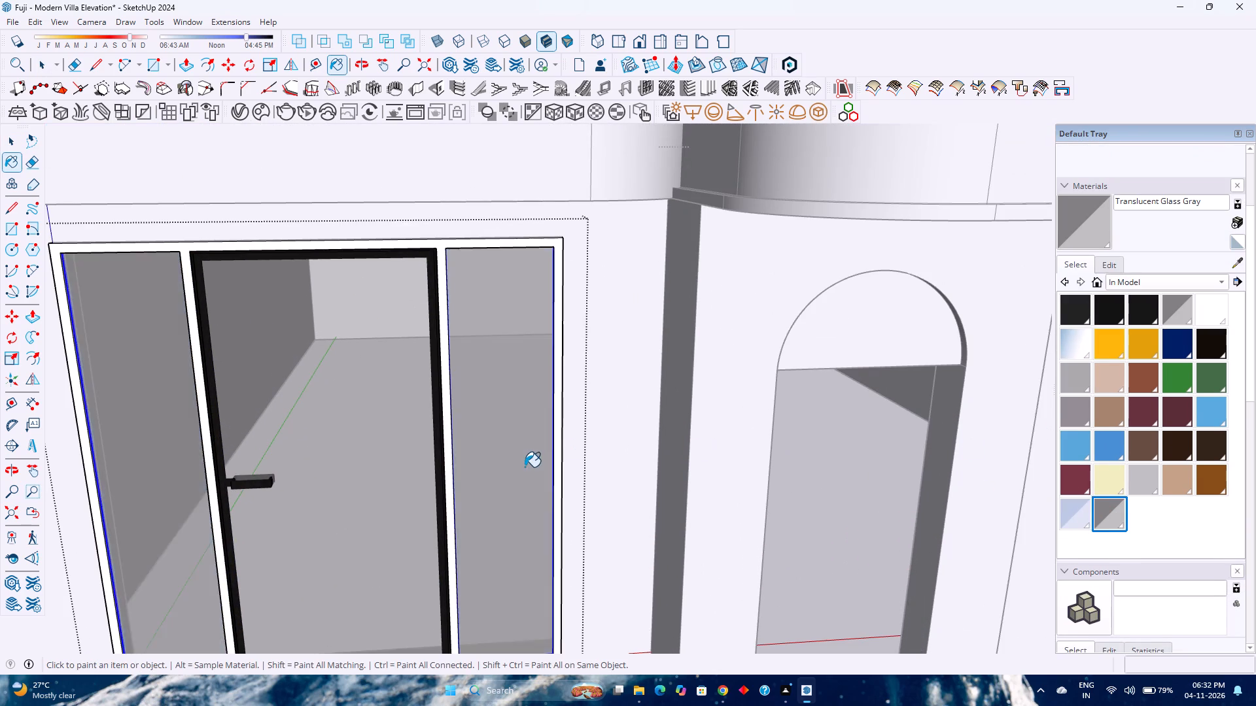
Lighten the Translucent Glass Gray material to a lightness of 63 and leave the glass panels' group.
scroll(525, 467, "down", 3)
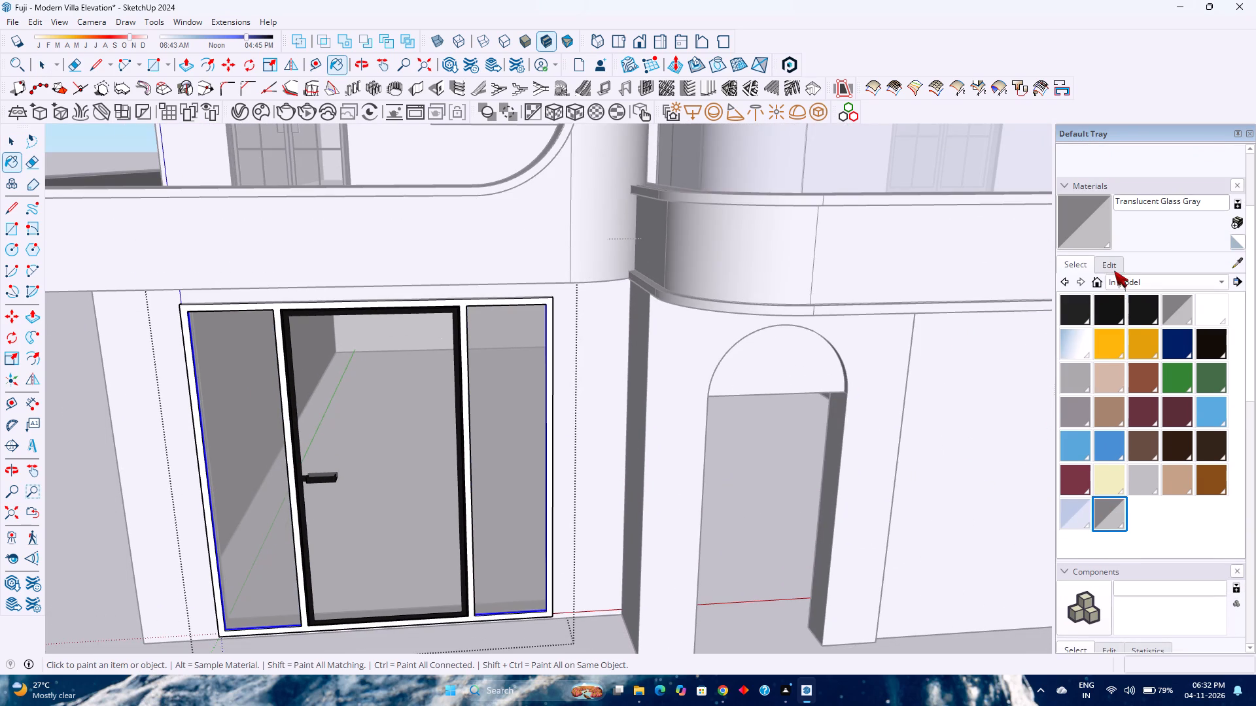
left_click(1114, 269)
left_click_drag(1132, 382, 1134, 382)
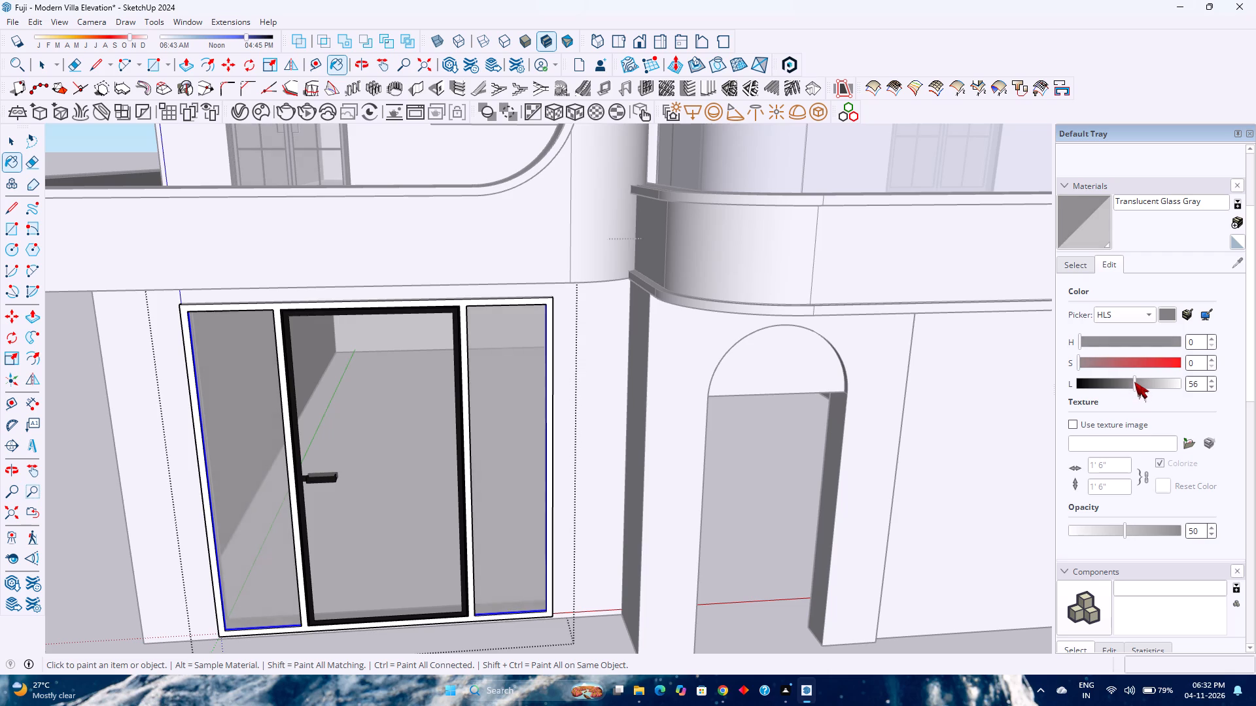
left_click_drag(1134, 382, 1142, 382)
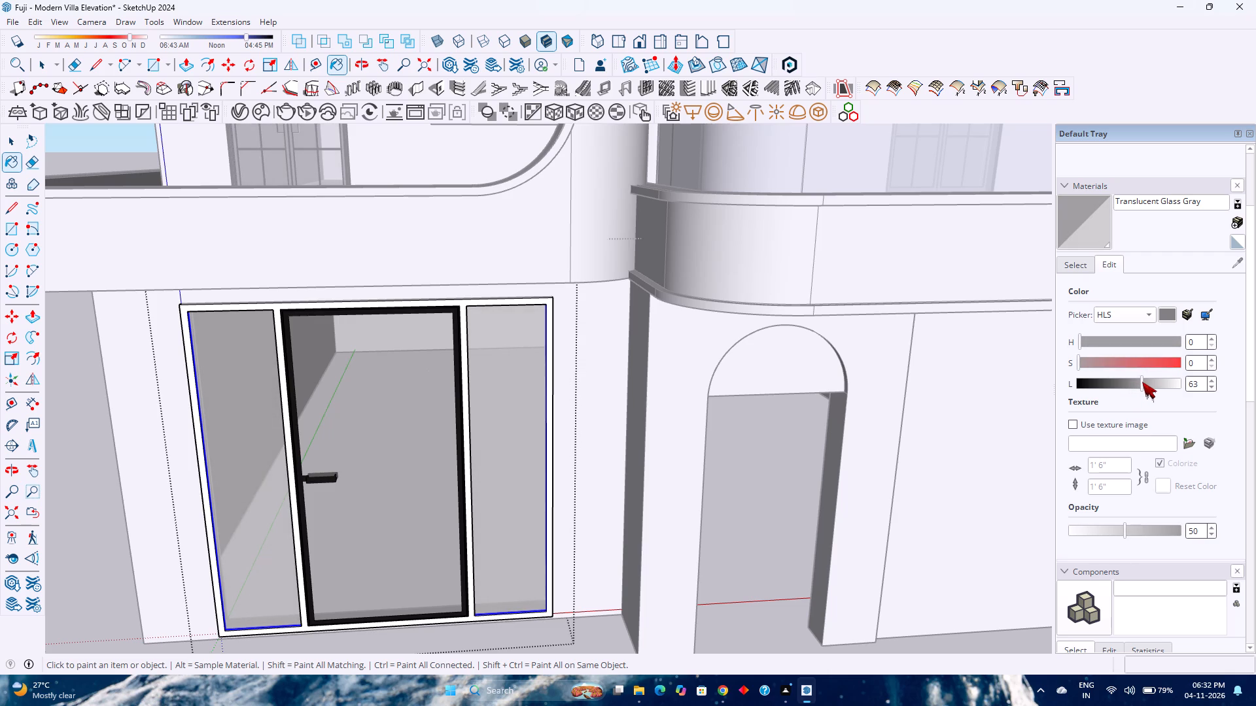
left_click_drag(1142, 382, 1142, 382)
key("space")
left_click(514, 447)
key("space")
scroll(514, 447, "down", 3)
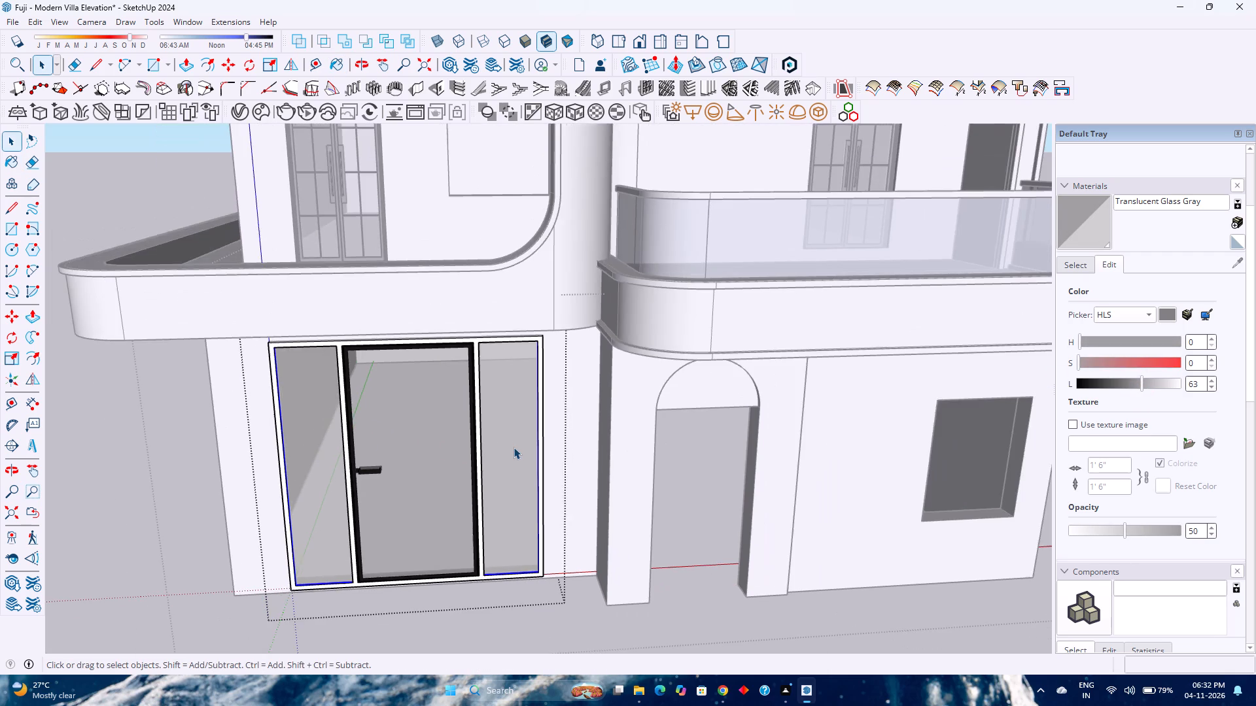
key("Escape")
Examine the ground-floor glass entrance and the full front elevation, leaving the ground-floor group.
scroll(512, 446, "down", 4)
middle_click_drag(466, 546, 510, 441)
middle_click(511, 441)
scroll(520, 455, "up", 4)
middle_click_drag(520, 464, 466, 522)
middle_click(466, 522)
middle_click(466, 522)
middle_click(466, 522)
middle_click_drag(461, 522, 442, 521)
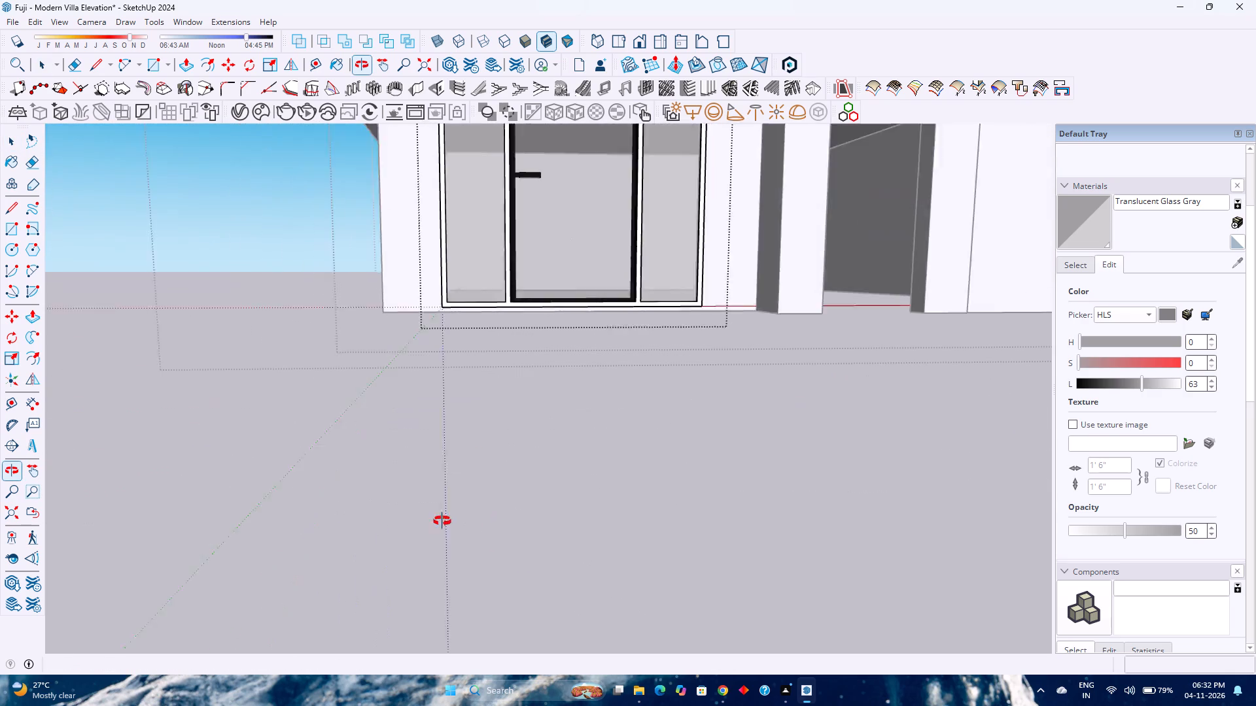
middle_click(436, 520)
middle_click_drag(442, 521, 436, 520)
middle_click(419, 516)
scroll(418, 514, "up", 1)
scroll(418, 512, "down", 8)
middle_click_drag(432, 477, 461, 542, "shift")
middle_click(461, 542, "shift")
left_click(475, 522)
left_click(475, 513)
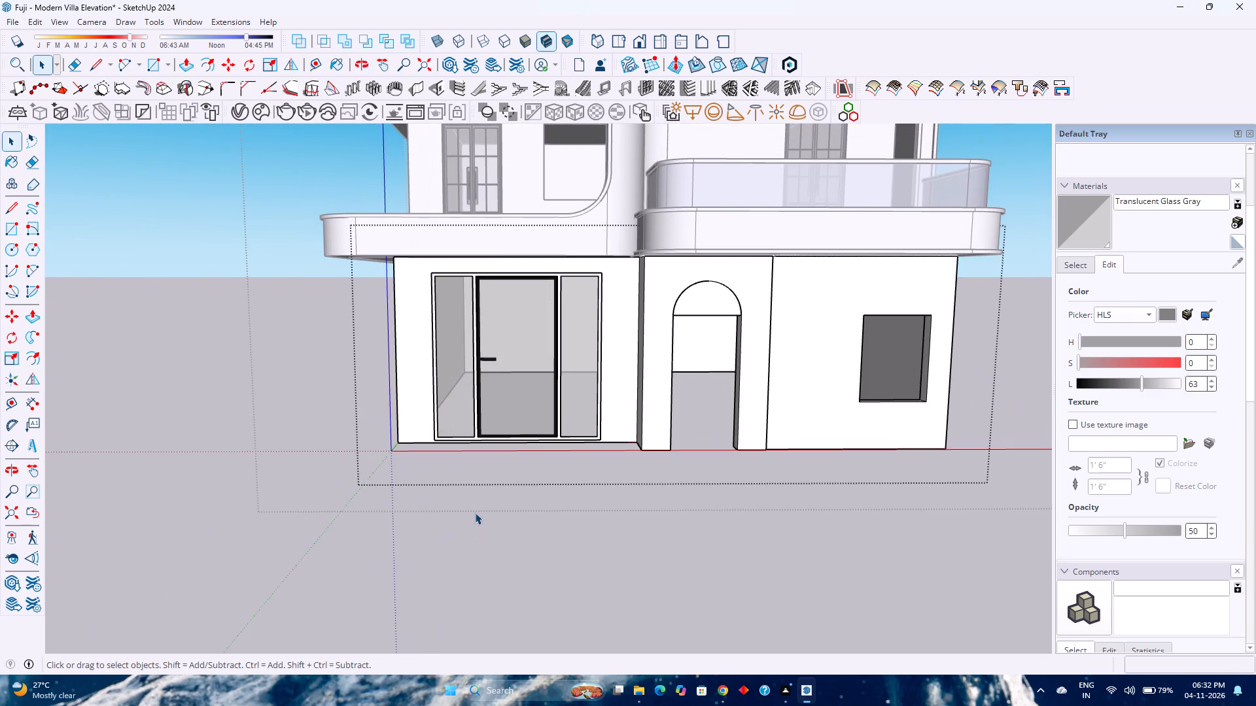
scroll(474, 509, "down", 3)
middle_click_drag(497, 475, 508, 573, "shift")
middle_click(508, 573, "shift")
scroll(508, 558, "down", 6)
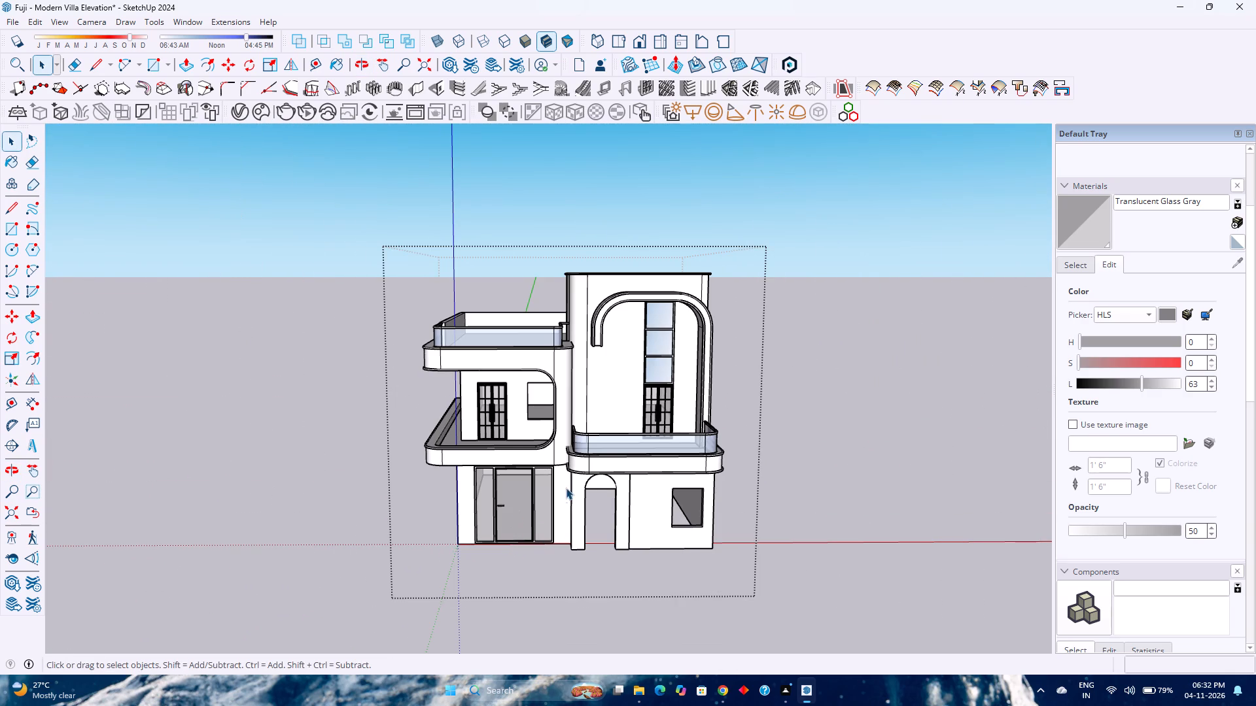
scroll(525, 511, "up", 12)
scroll(517, 510, "down", 5)
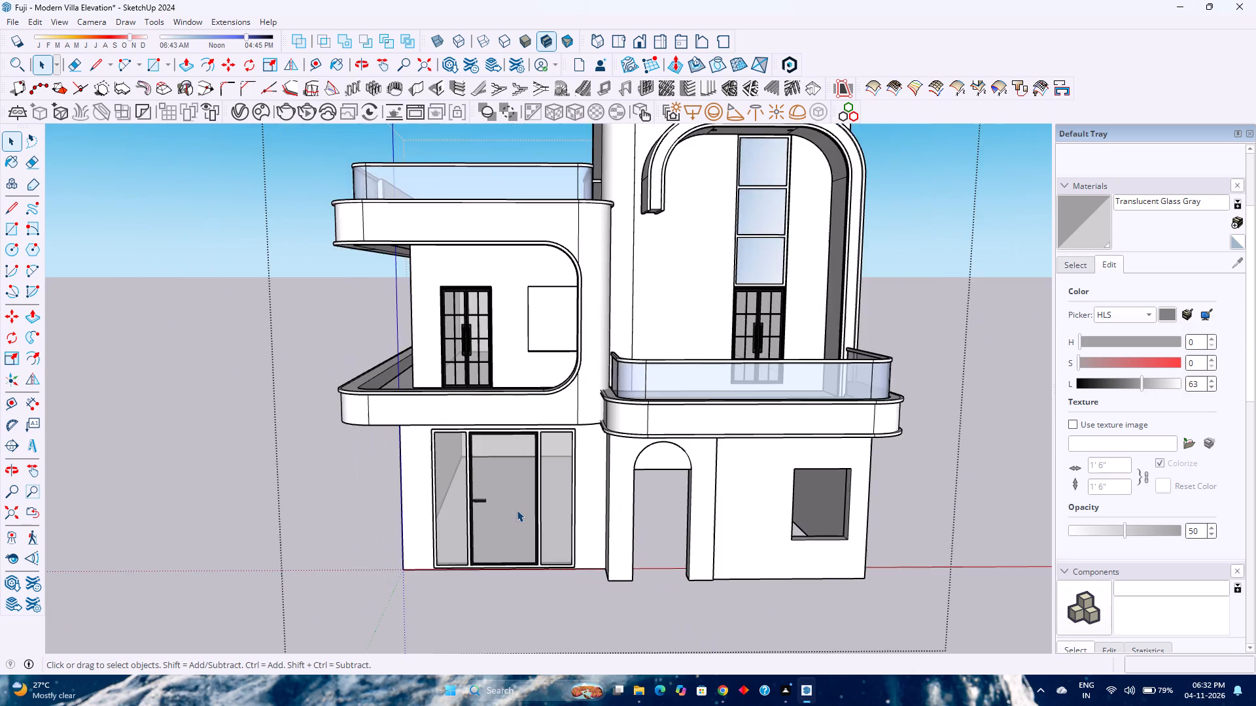
scroll(517, 510, "down", 4)
right_click(512, 508)
left_click(399, 590)
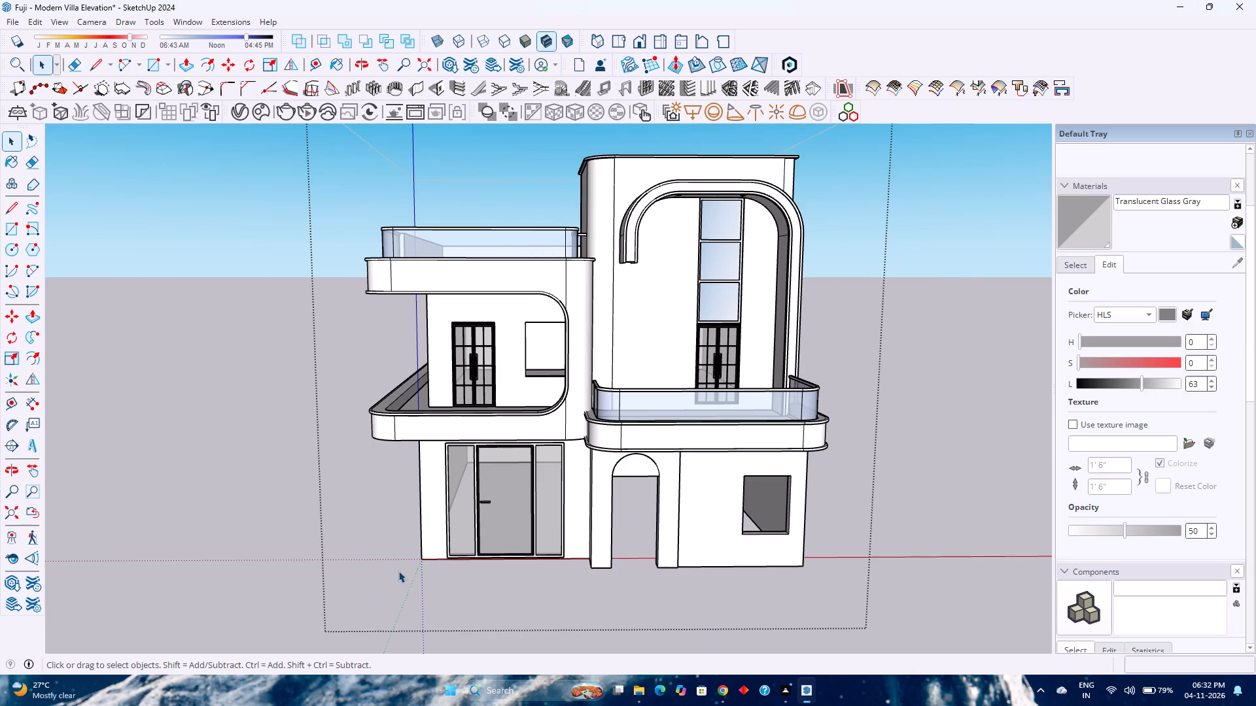
Examine the villa's massing from the front corner around to the long side wall and roof terrace.
scroll(604, 552, "down", 3)
middle_click_drag(607, 549, 746, 579)
middle_click(746, 579)
middle_click(746, 579)
middle_click(746, 579)
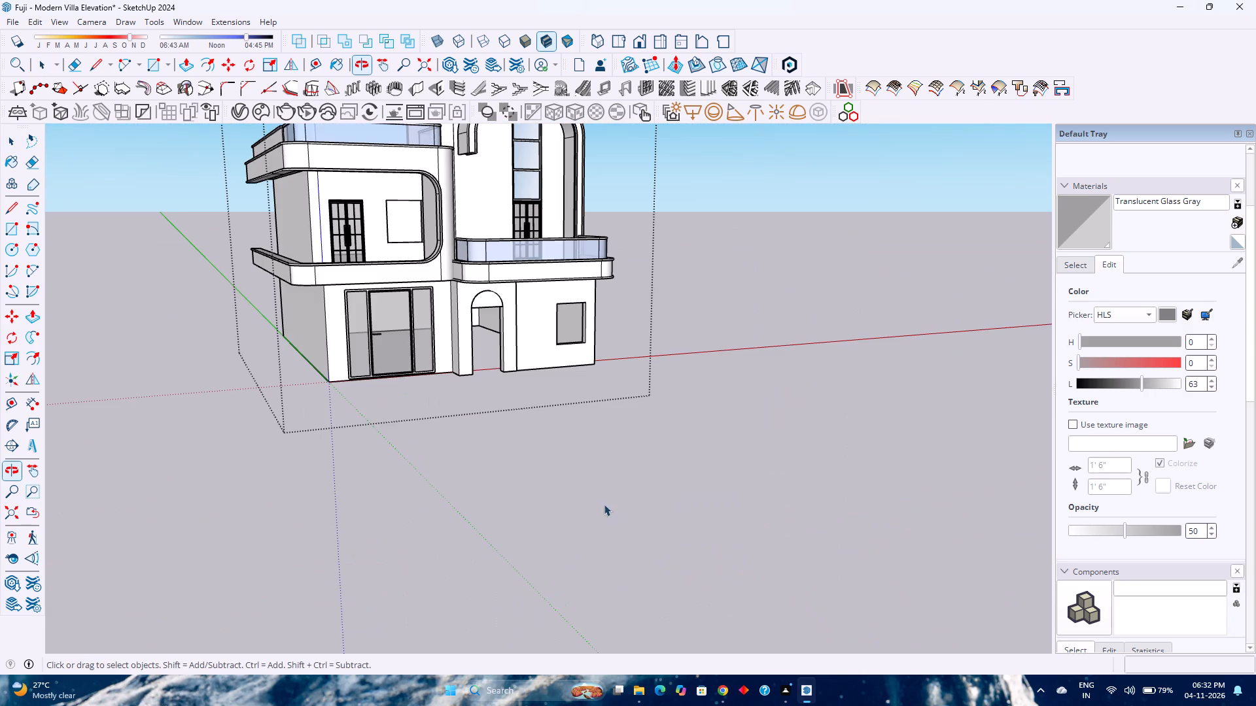
scroll(421, 454, "down", 2)
middle_click_drag(421, 454, 497, 554, "shift")
middle_click(497, 554, "shift")
middle_click(497, 554, "shift")
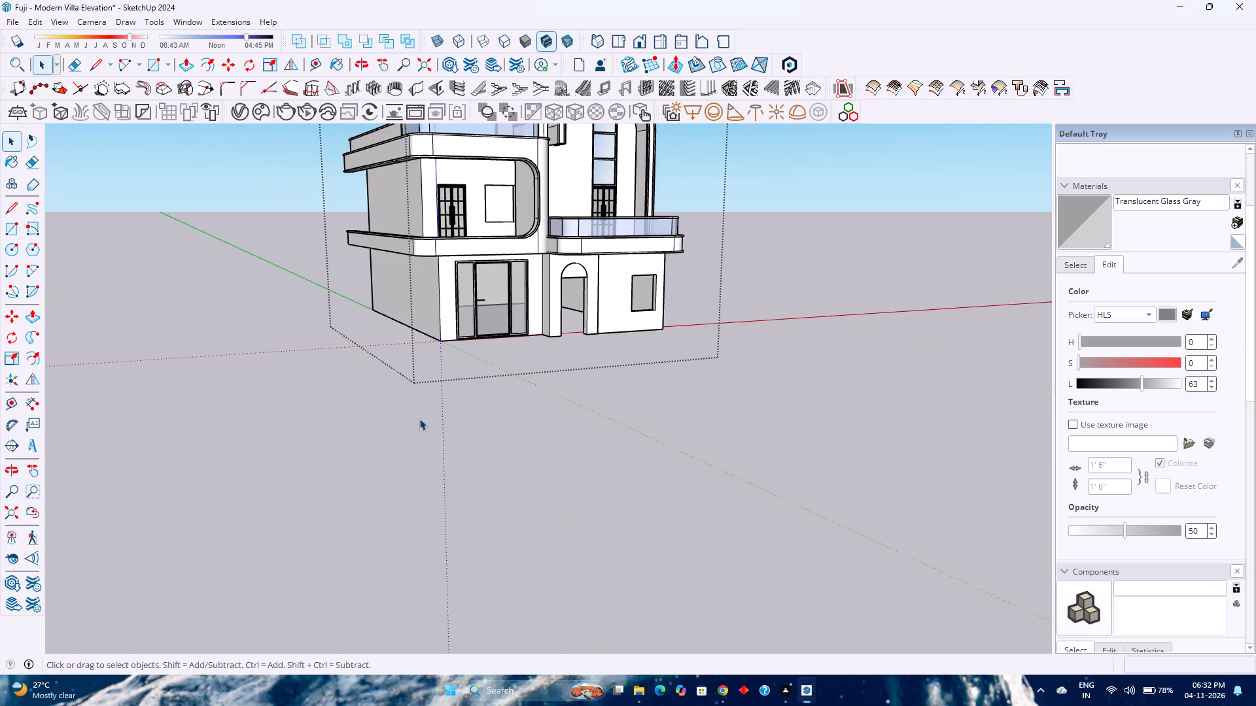
middle_click_drag(431, 395, 502, 543, "shift")
middle_click(502, 543)
middle_click_drag(457, 454, 797, 486)
middle_click_drag(797, 486, 813, 485)
middle_click(835, 483)
middle_click_drag(380, 458, 576, 487)
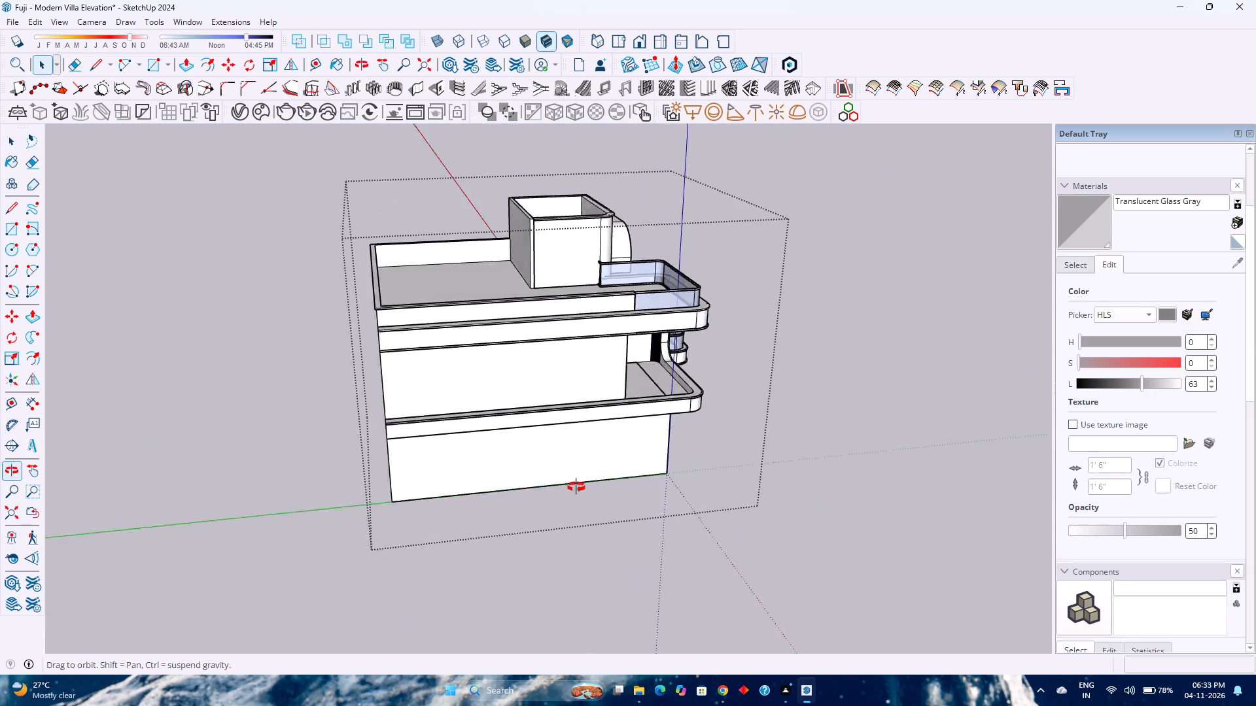
middle_click_drag(576, 487, 709, 477)
Examine the first-floor slab's rear end face and its junction with the balcony parapet, opening and closing the slab group.
scroll(399, 450, "up", 3)
scroll(442, 415, "up", 1)
scroll(531, 443, "up", 2)
double_click(521, 448)
scroll(521, 448, "up", 4)
middle_click_drag(525, 441, 468, 577)
middle_click(468, 577)
scroll(470, 562, "down", 4)
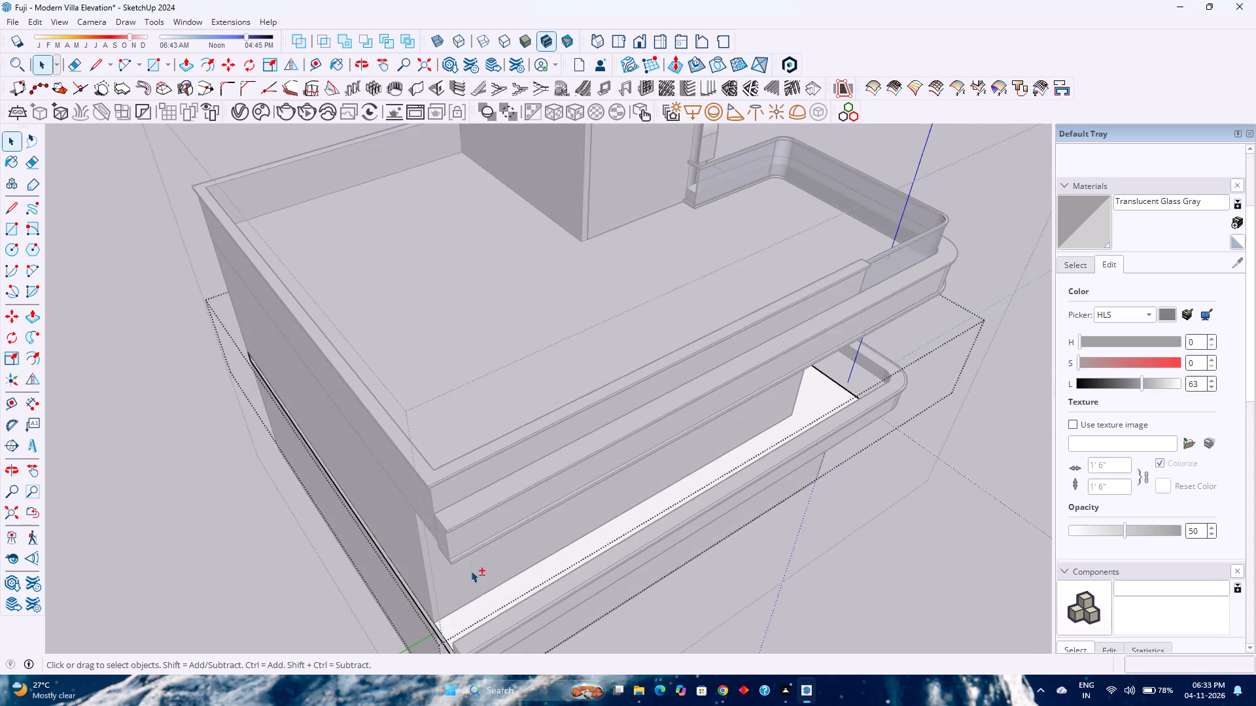
middle_click_drag(469, 589, 490, 491, "shift")
middle_click(491, 490, "shift")
scroll(505, 490, "down", 2)
middle_click_drag(512, 519, 668, 429)
middle_click(669, 429)
scroll(561, 465, "up", 4)
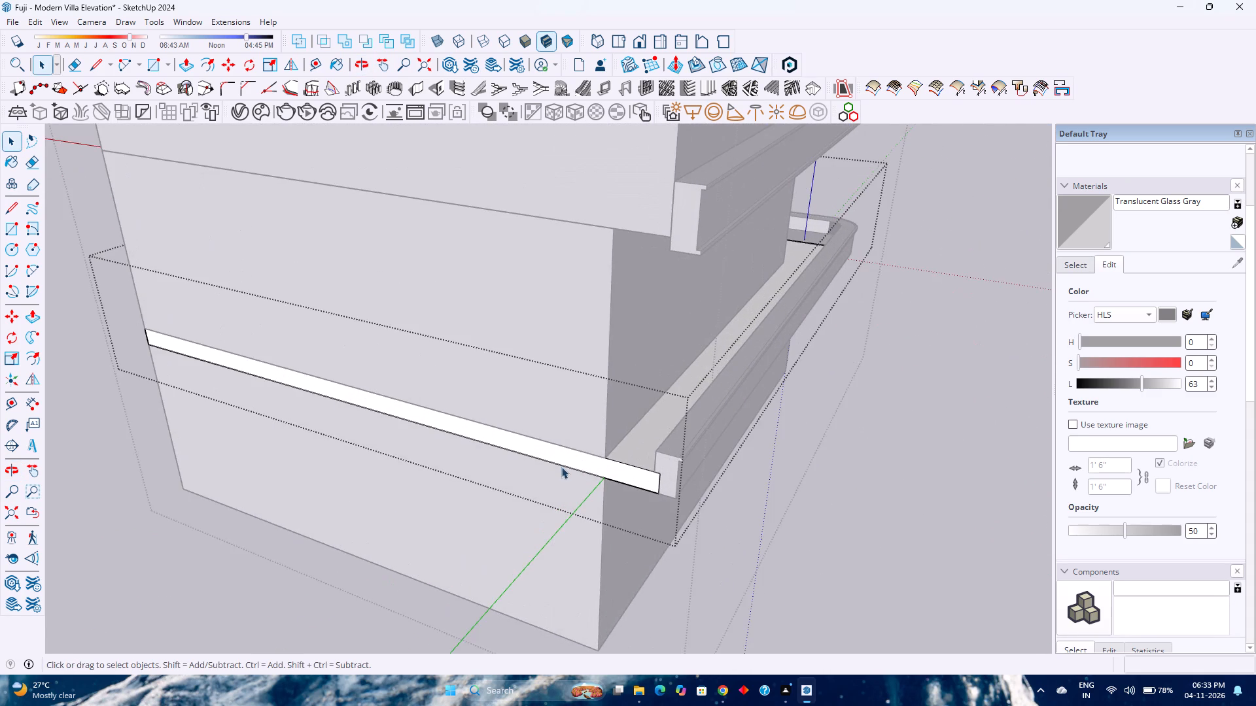
scroll(615, 474, "up", 3)
left_click(618, 460)
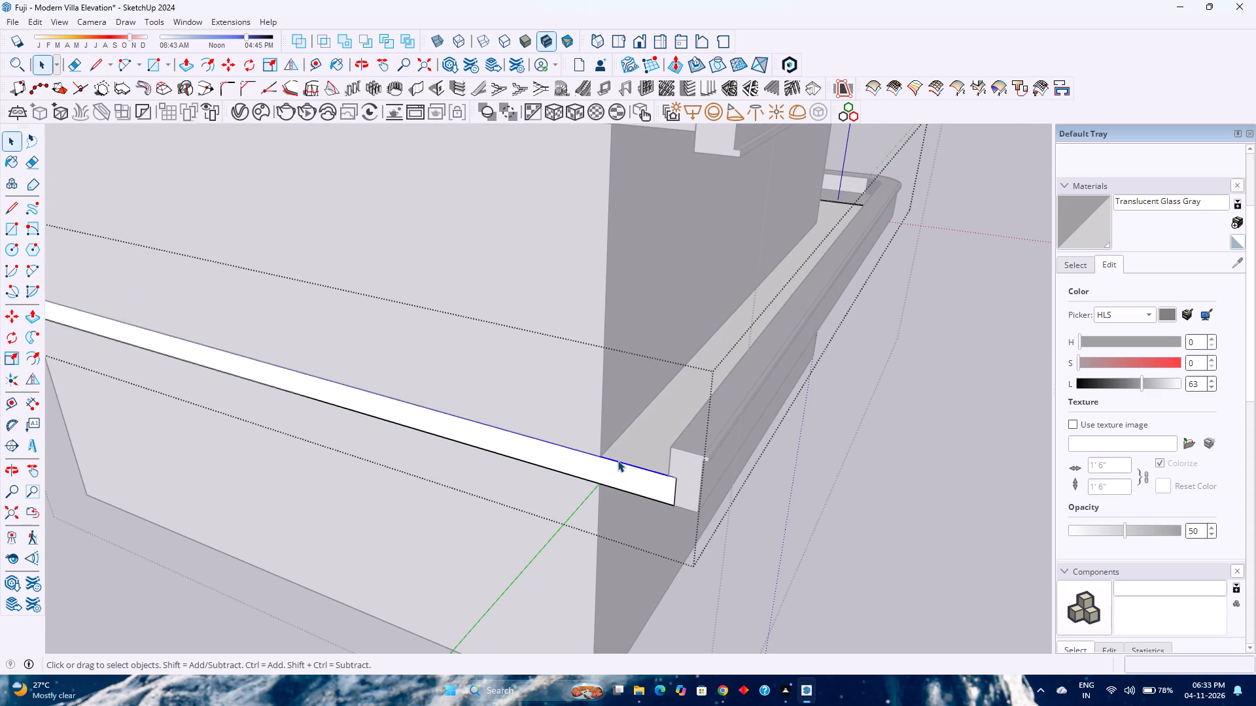
scroll(618, 460, "up", 2)
middle_click_drag(618, 460, 731, 497)
scroll(694, 488, "up", 3)
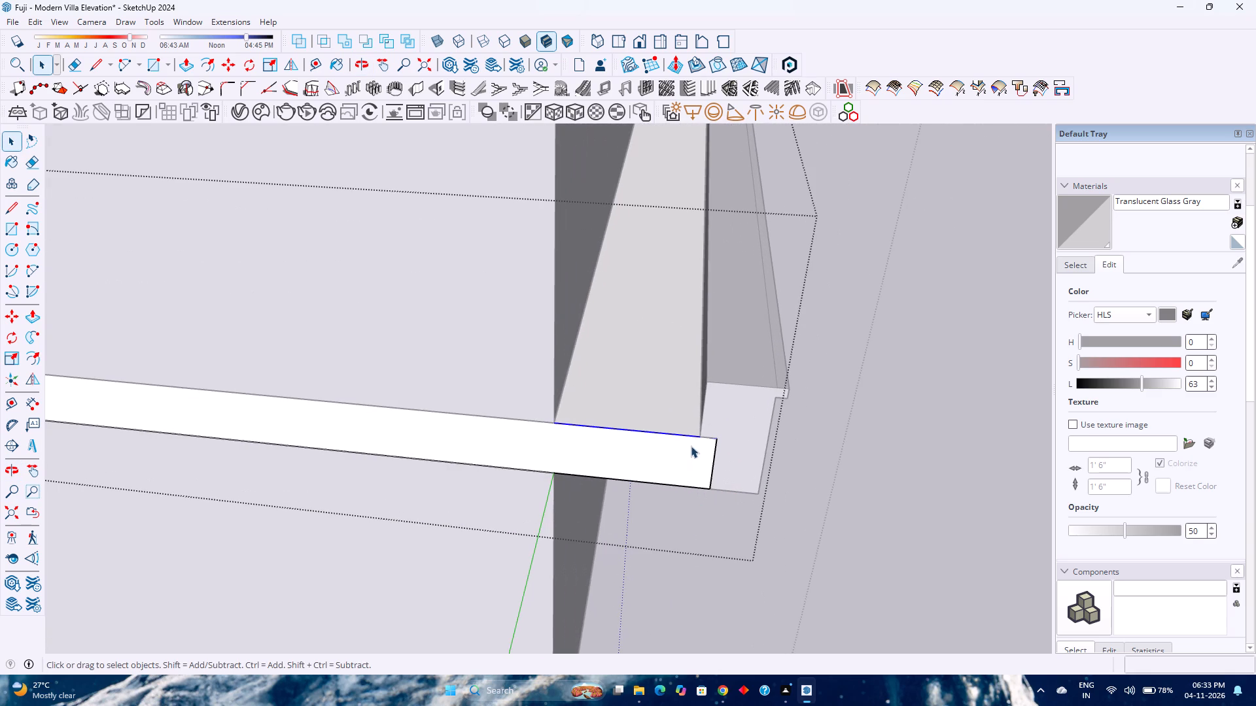
key("Escape")
scroll(718, 426, "down", 4)
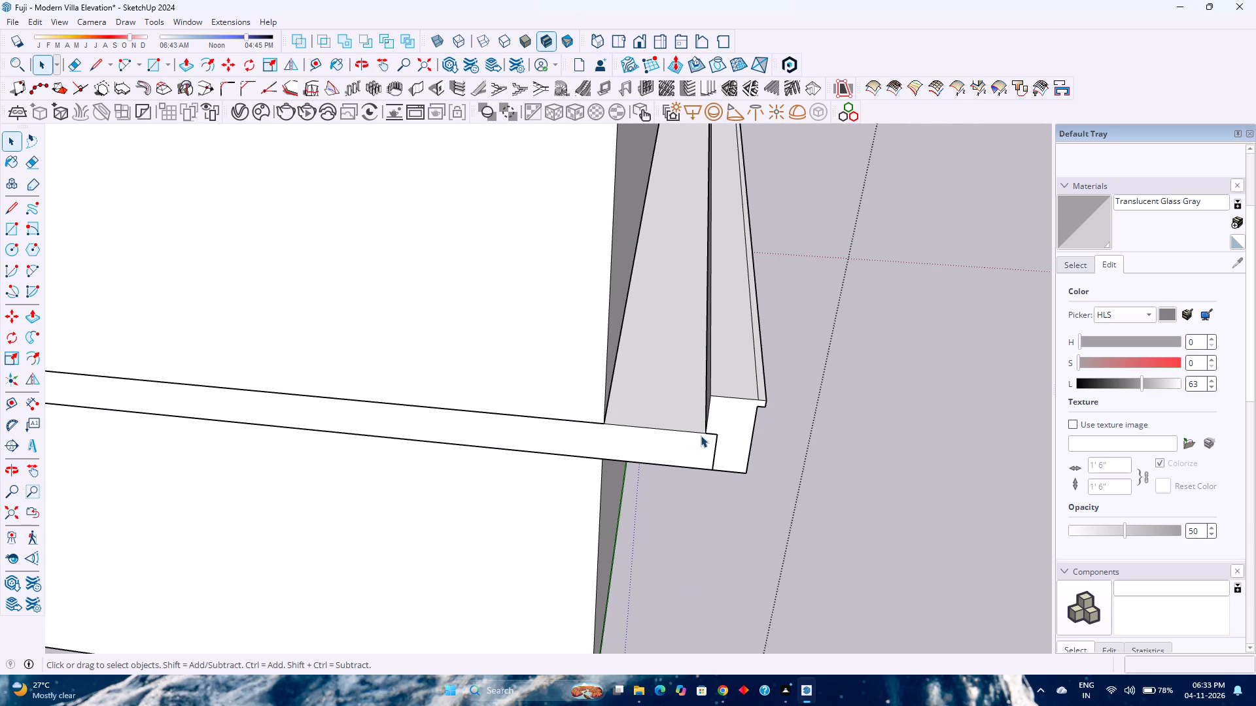
left_click(674, 440)
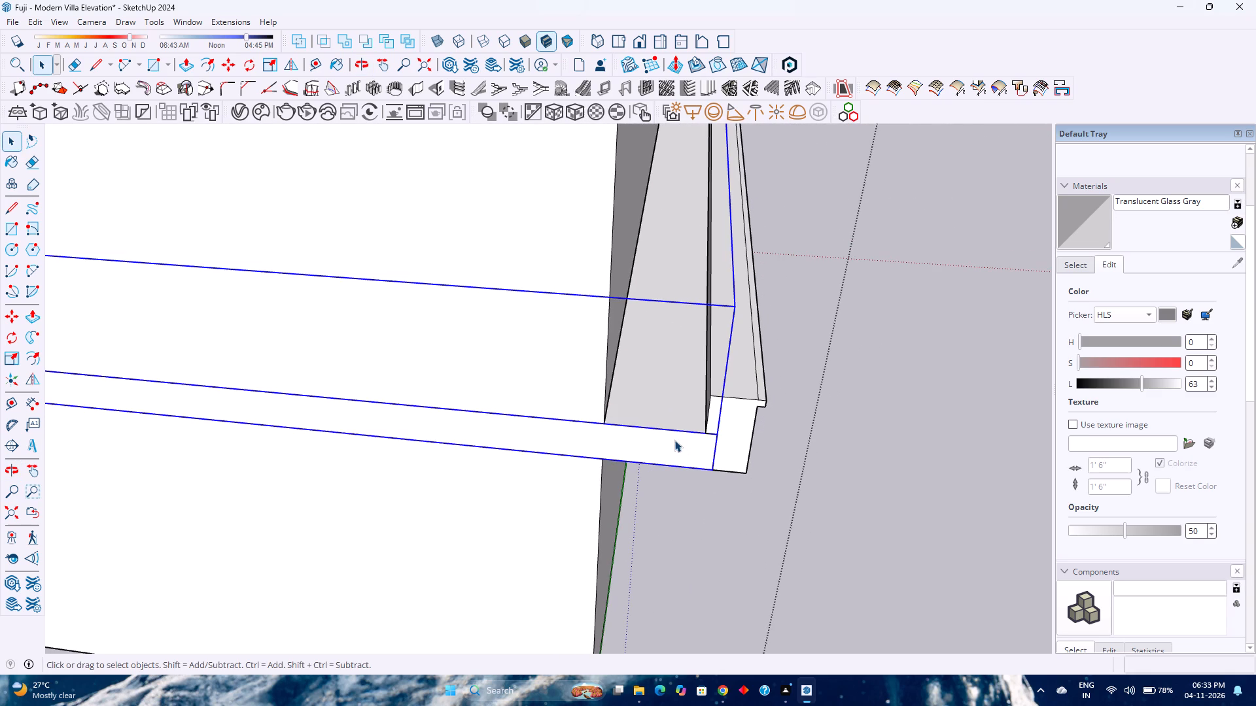
double_click(674, 440)
scroll(689, 440, "up", 2)
key("Escape")
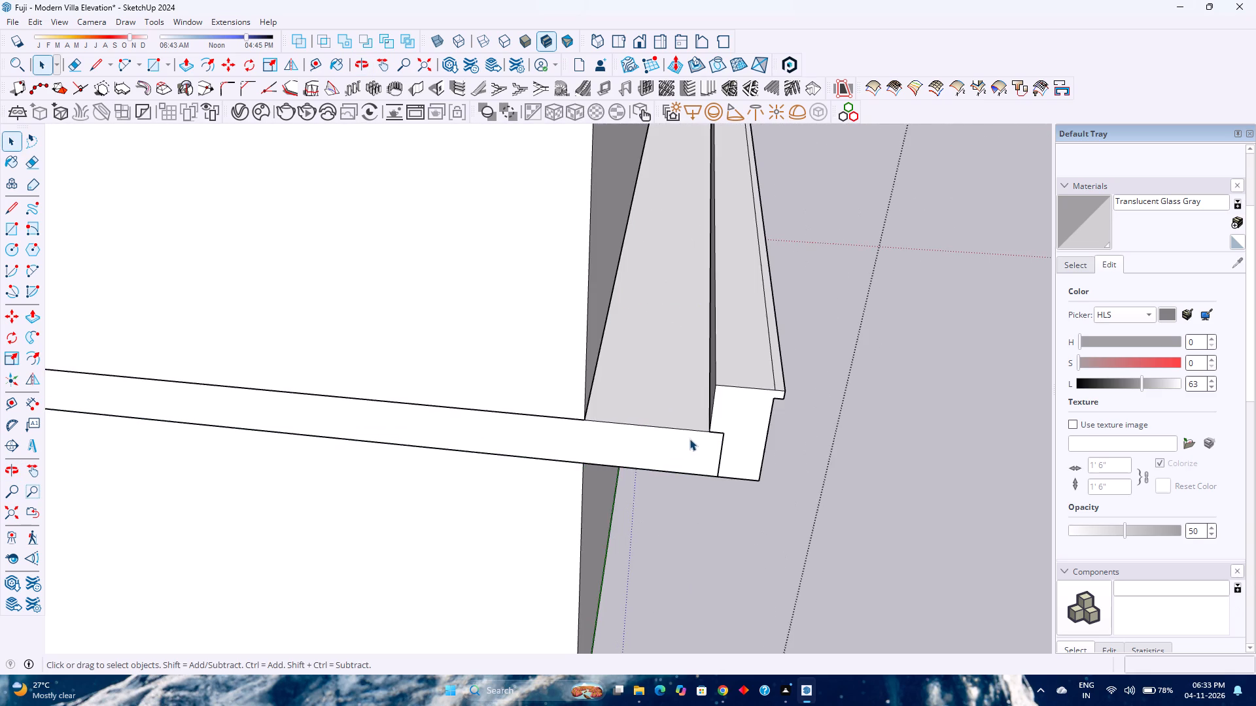
Examine the villa's long side wall, its balcony bands and the front elevation.
scroll(691, 436, "down", 10)
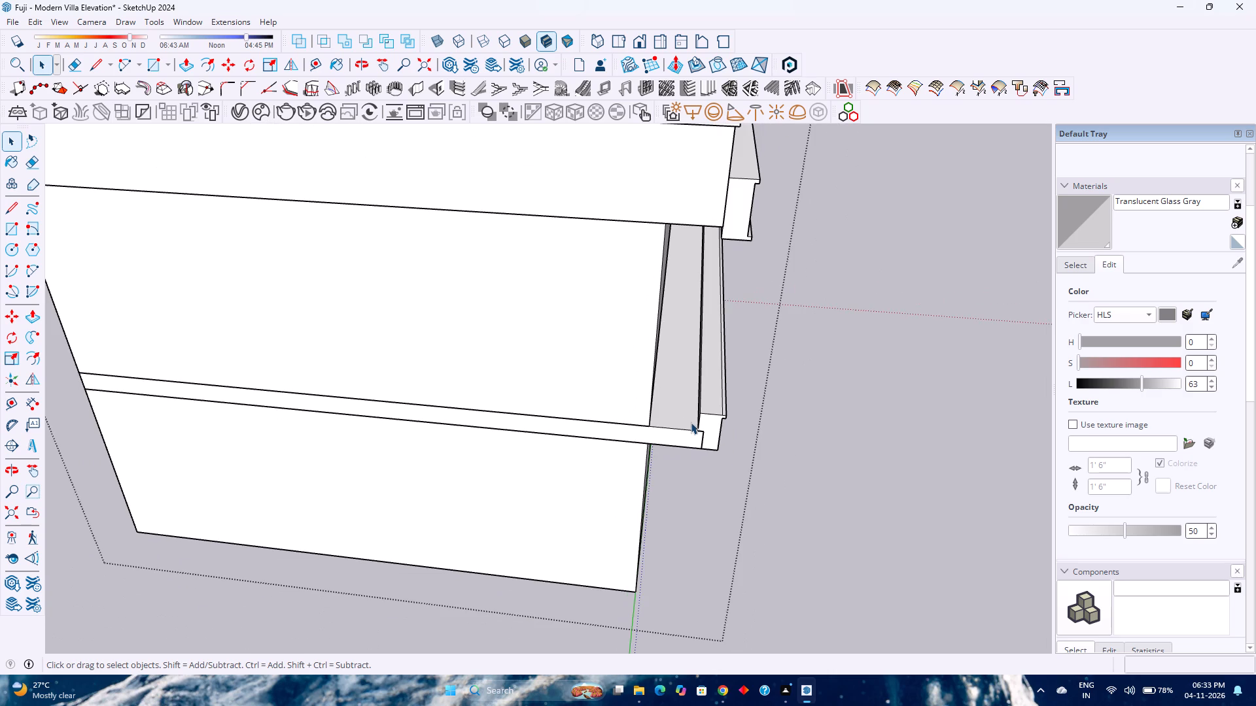
scroll(691, 422, "down", 4)
middle_click_drag(784, 498, 370, 494)
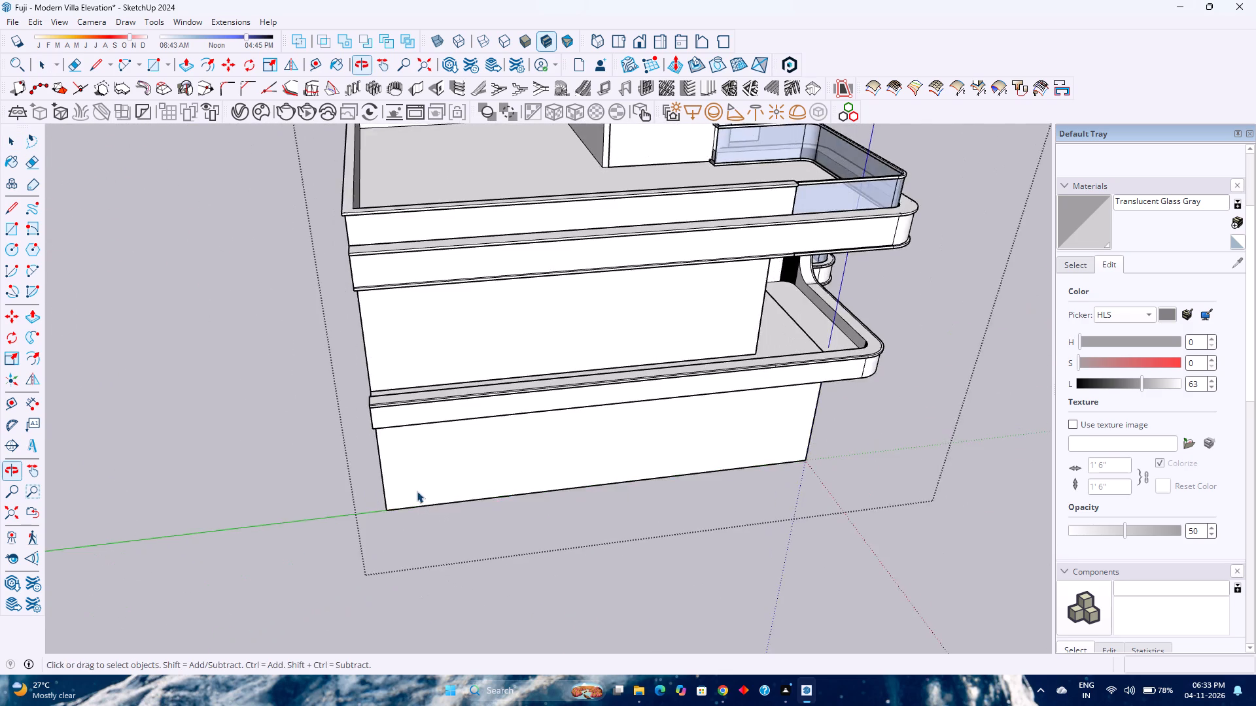
scroll(423, 491, "down", 4)
middle_click_drag(648, 514, 143, 504)
middle_click(143, 504)
middle_click_drag(654, 450, 416, 441)
middle_click_drag(387, 537, 465, 414)
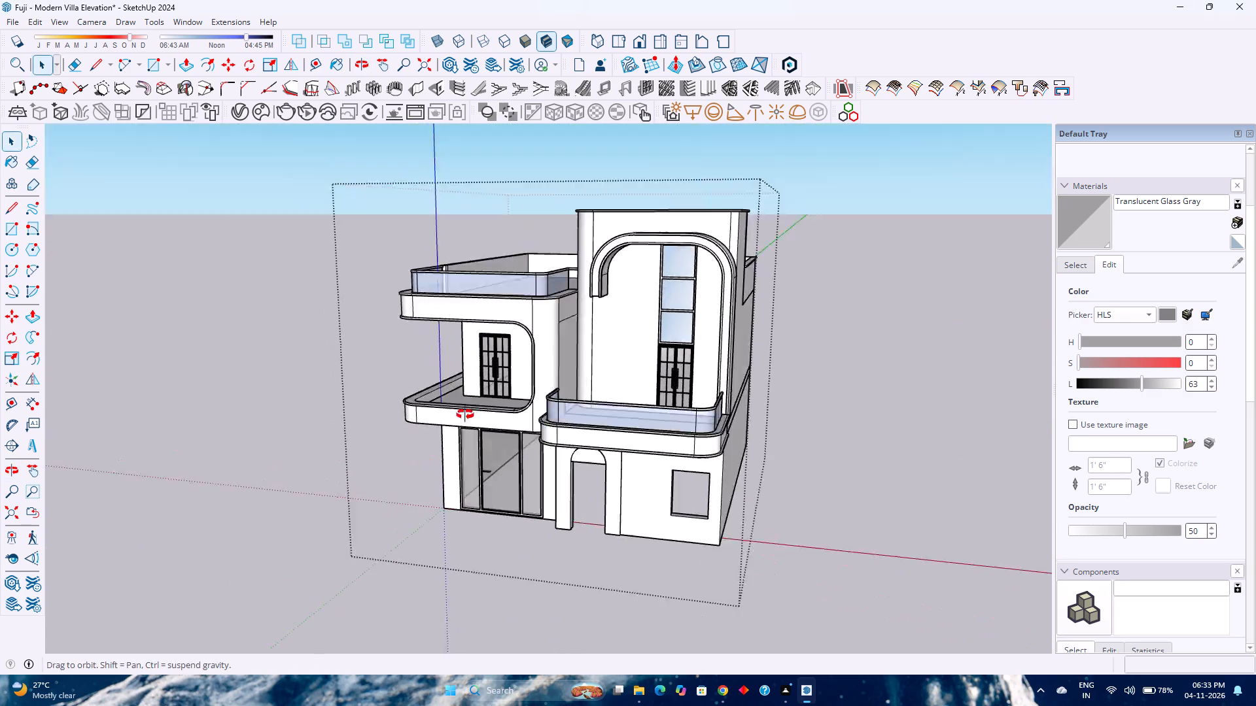
middle_click_drag(465, 414, 495, 388)
middle_click_drag(495, 388, 502, 382)
middle_click(506, 379)
middle_click(506, 379)
middle_click(506, 379)
middle_click(506, 379)
scroll(500, 389, "up", 1)
scroll(586, 409, "up", 1)
Examine the villa's massing from the front corner down to the first-floor balcony's rounded corner.
middle_click_drag(586, 409, 805, 577)
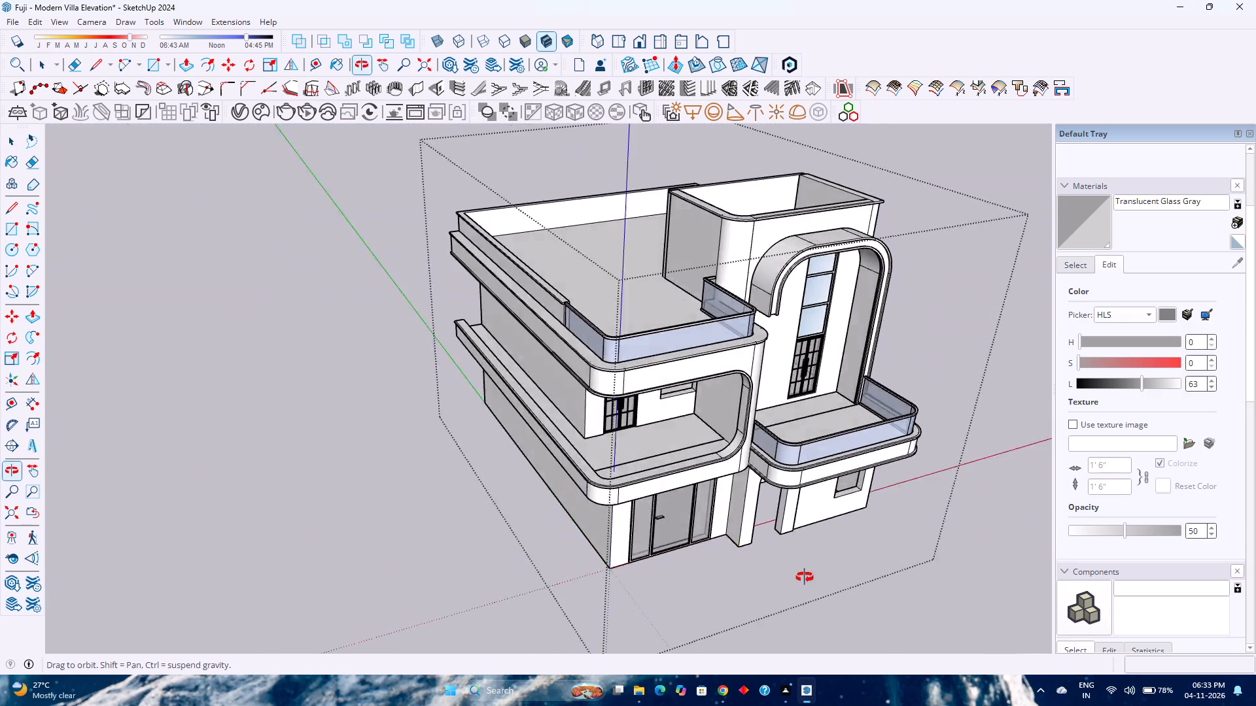
middle_click_drag(805, 577, 839, 577)
middle_click(839, 577)
middle_click(839, 577)
middle_click_drag(547, 433, 673, 571, "shift")
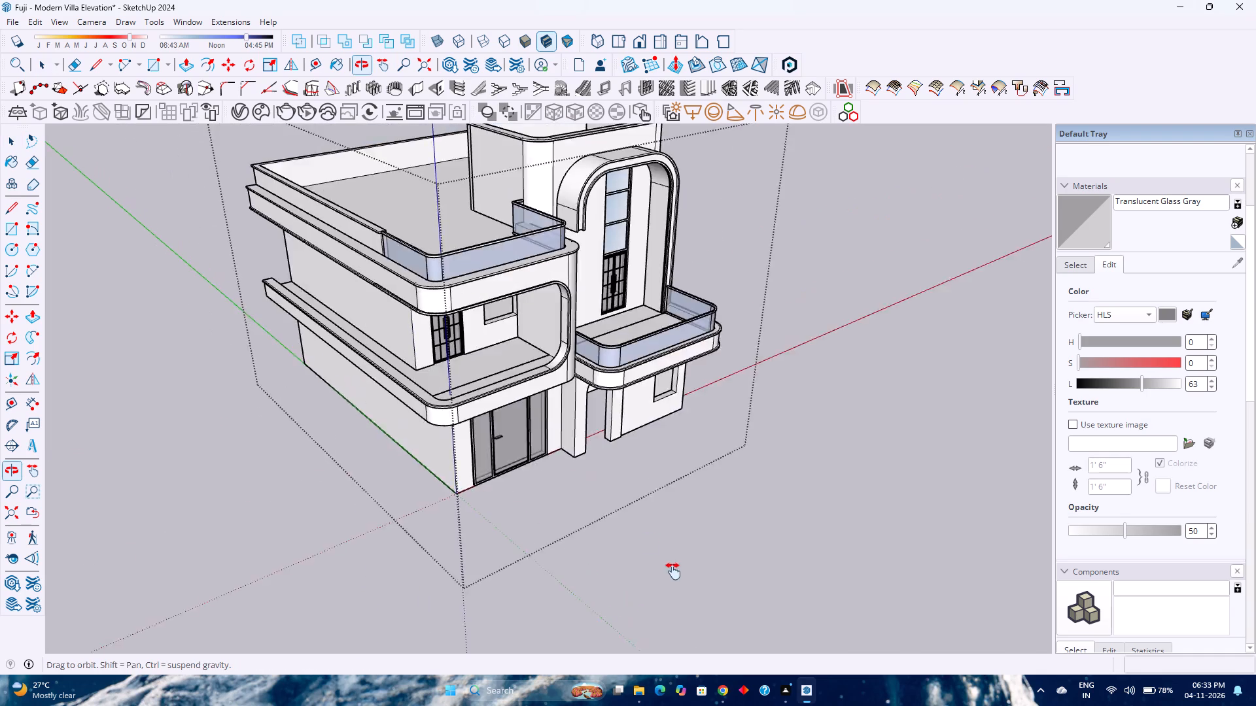
middle_click_drag(673, 571, 737, 637, "shift")
middle_click(737, 637, "shift")
scroll(581, 451, "up", 5)
middle_click_drag(563, 452, 712, 518)
middle_click(712, 518)
scroll(671, 497, "up", 1)
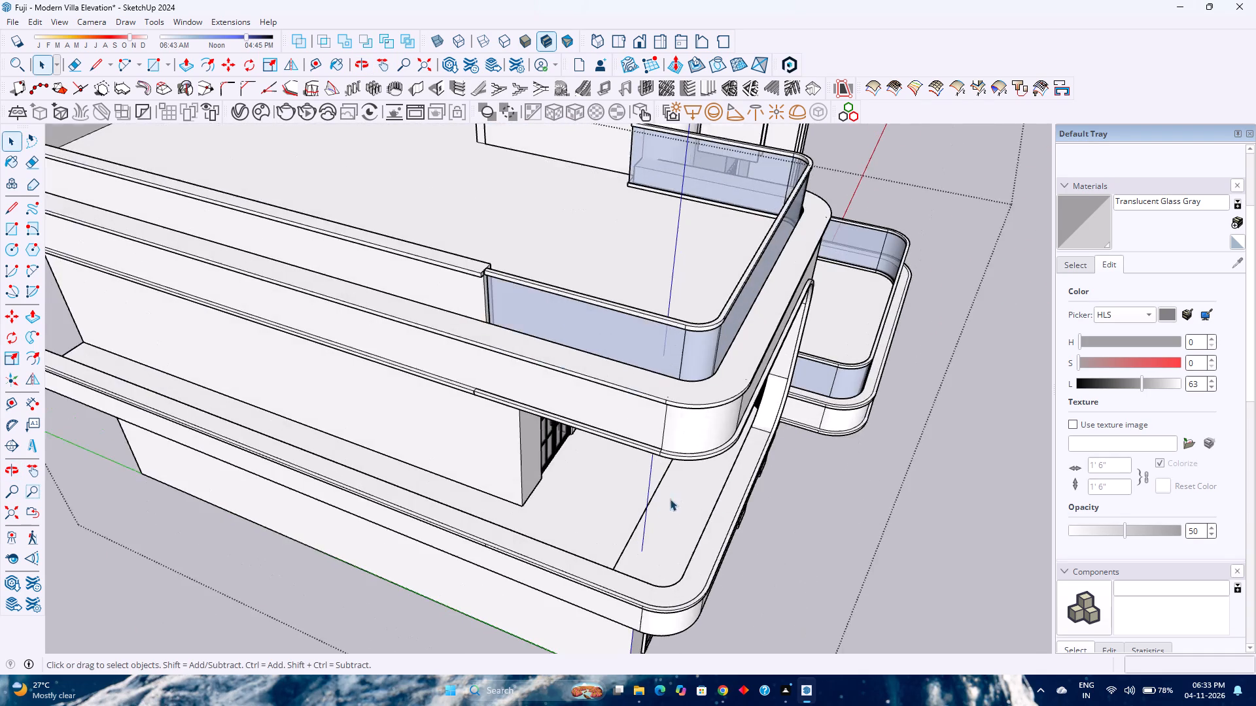
scroll(670, 499, "up", 3)
middle_click_drag(688, 573, 653, 477)
middle_click(653, 477)
scroll(570, 377, "up", 1)
middle_click_drag(570, 377, 710, 454)
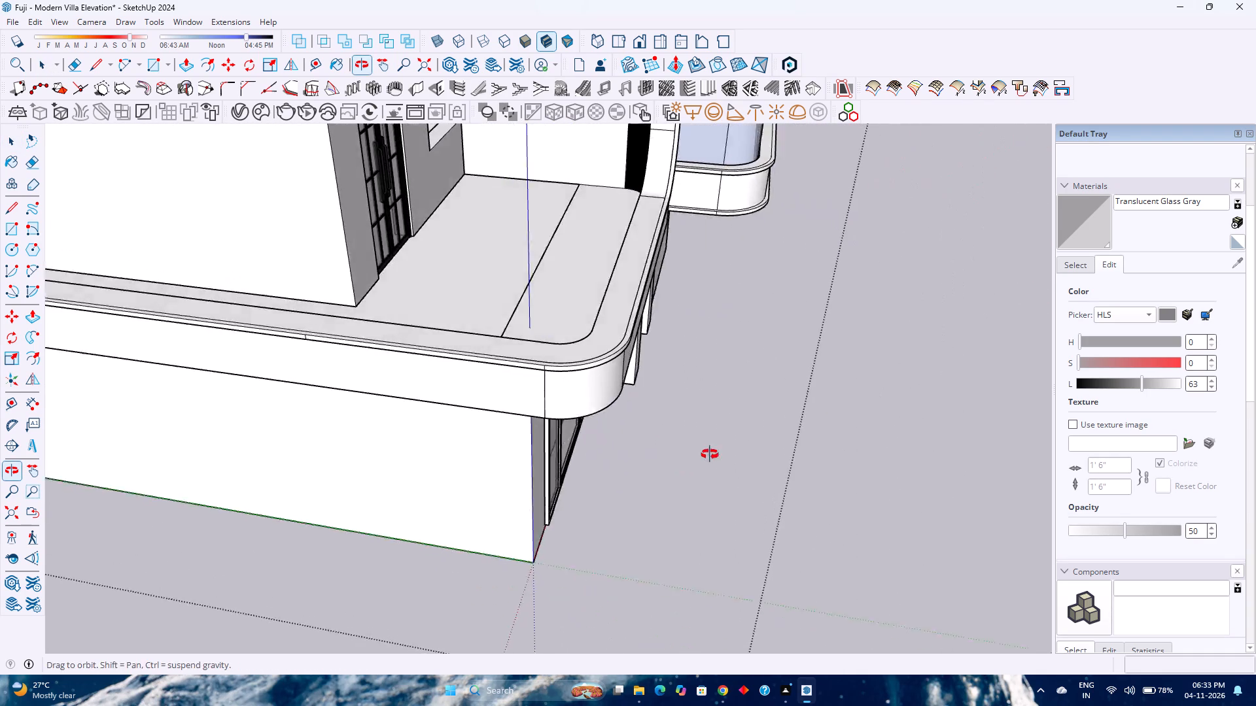
middle_click_drag(710, 454, 732, 456)
middle_click(732, 456)
scroll(734, 443, "down", 3)
middle_click_drag(542, 391, 543, 421, "shift")
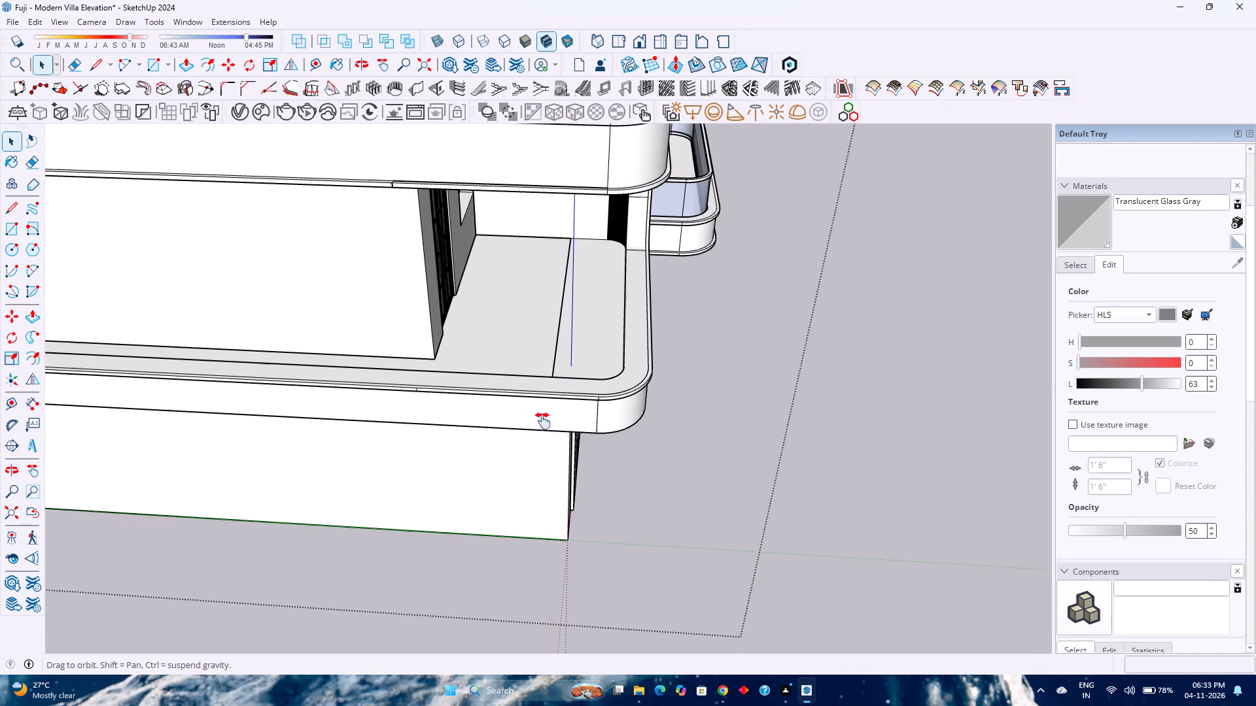
middle_click_drag(543, 421, 544, 466, "shift")
middle_click(544, 466, "shift")
Examine the first-floor balcony's floor joint, the parapet's inner face and the rounded corner from both sides.
scroll(543, 436, "up", 3)
scroll(657, 369, "up", 4)
middle_click_drag(610, 417, 784, 388)
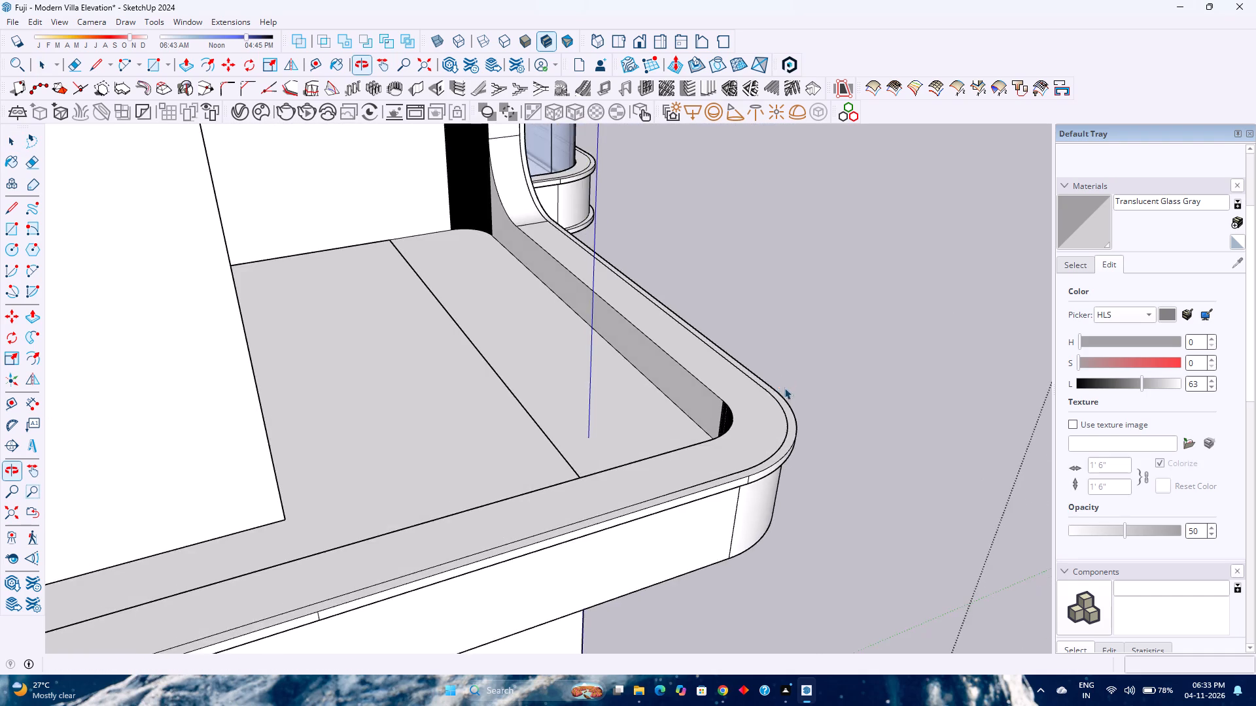
middle_click(784, 388)
scroll(674, 419, "up", 4)
scroll(673, 401, "down", 3)
middle_click_drag(661, 411, 763, 397)
middle_click_drag(763, 397, 461, 404)
middle_click(461, 404)
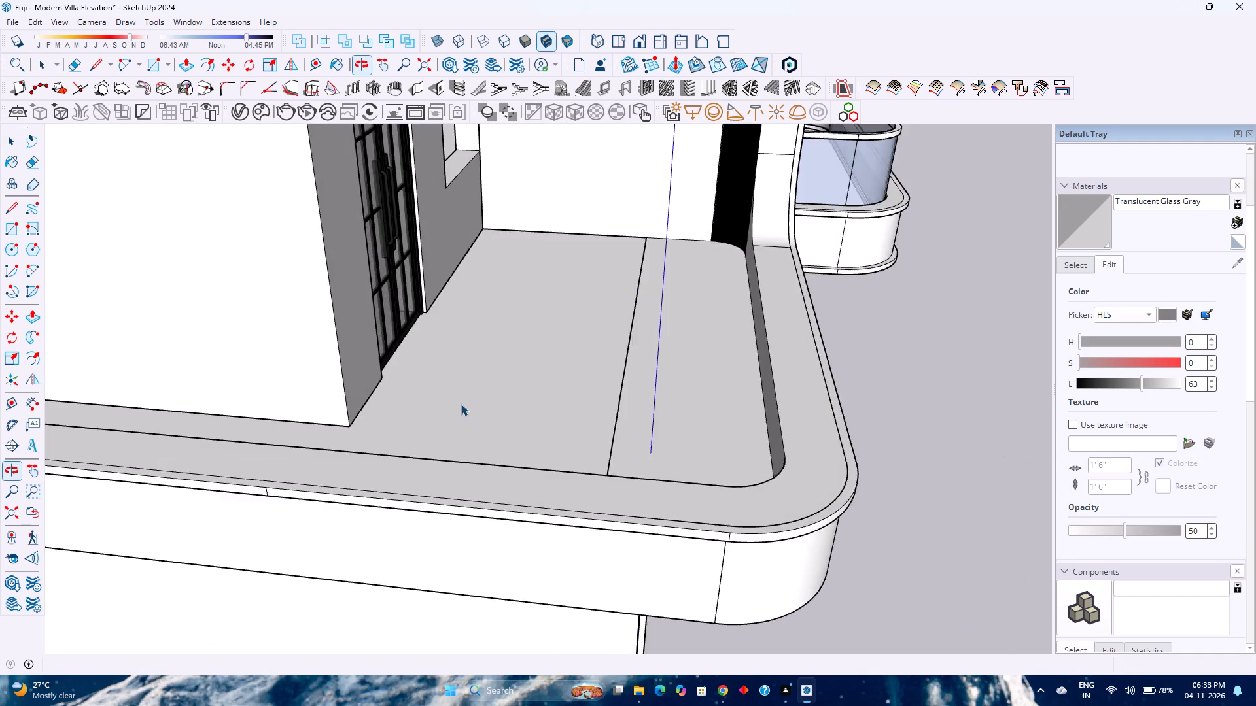
scroll(461, 404, "down", 3)
middle_click_drag(623, 417, 942, 450)
middle_click(942, 450)
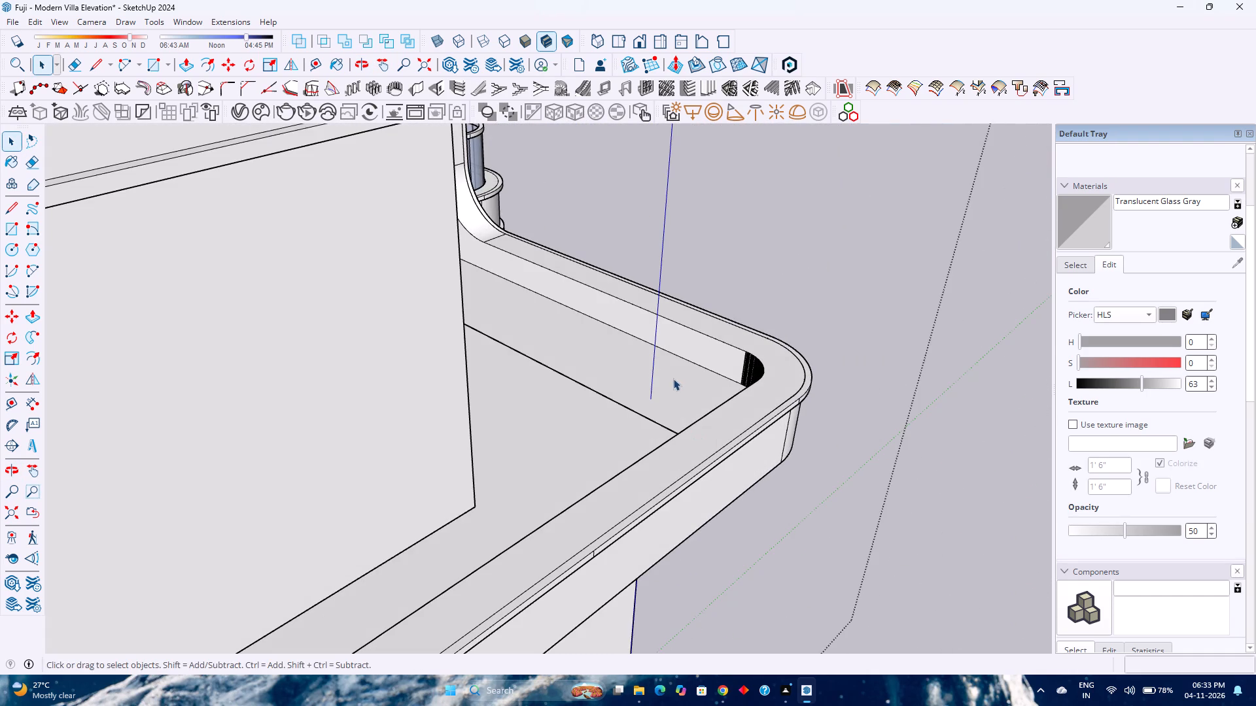
middle_click_drag(672, 378, 578, 480)
middle_click(578, 480)
middle_click(577, 480)
middle_click(577, 480)
middle_click_drag(577, 477, 576, 457)
middle_click(575, 456)
scroll(575, 447, "down", 11)
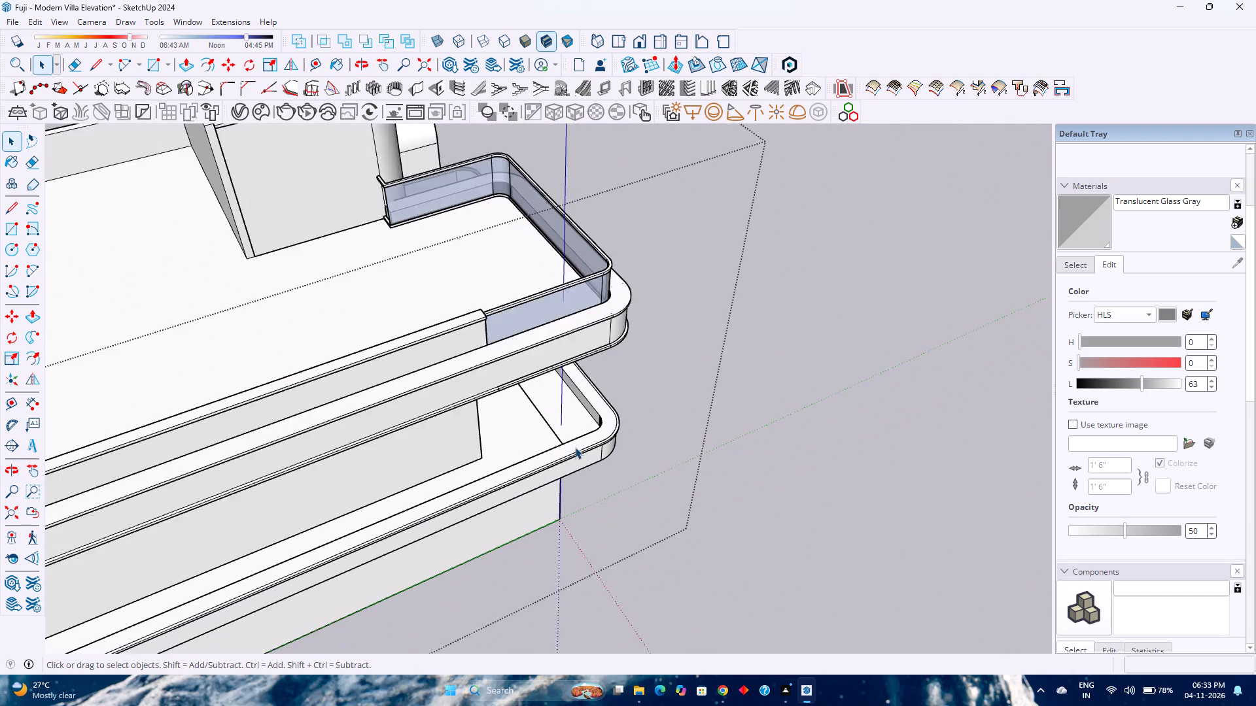
scroll(575, 447, "down", 4)
middle_click_drag(580, 479, 288, 446)
middle_click(288, 446)
scroll(484, 428, "up", 6)
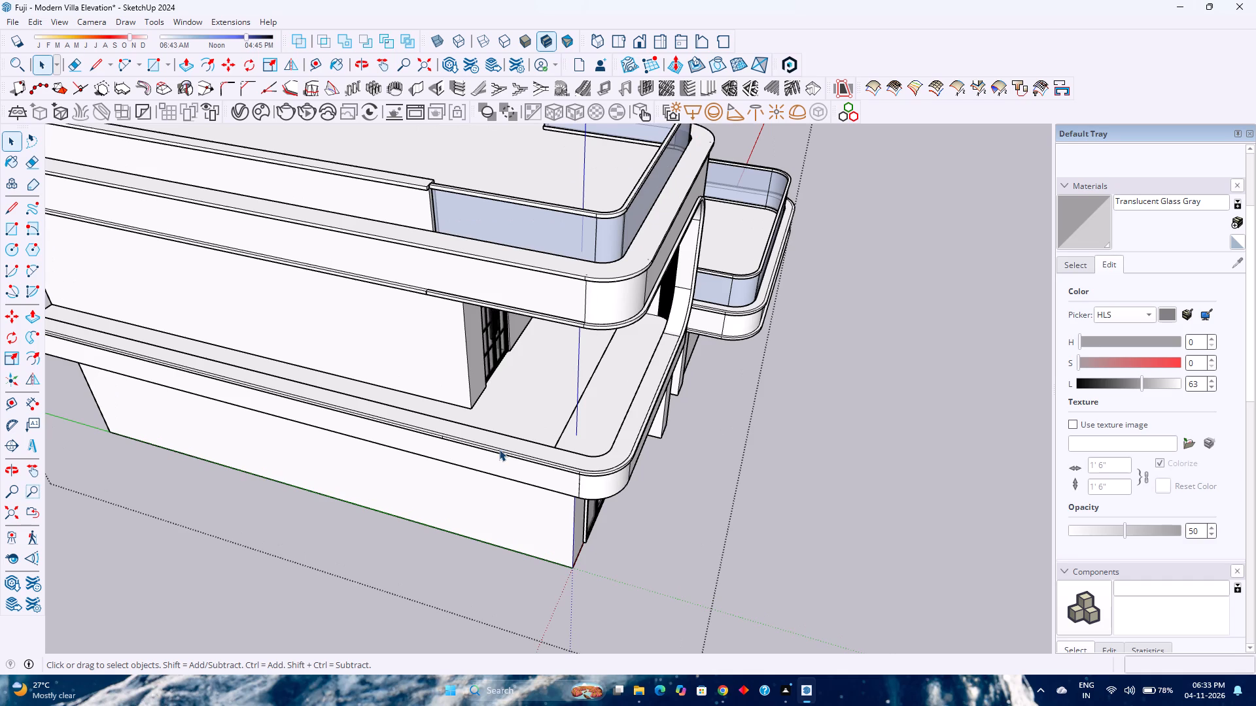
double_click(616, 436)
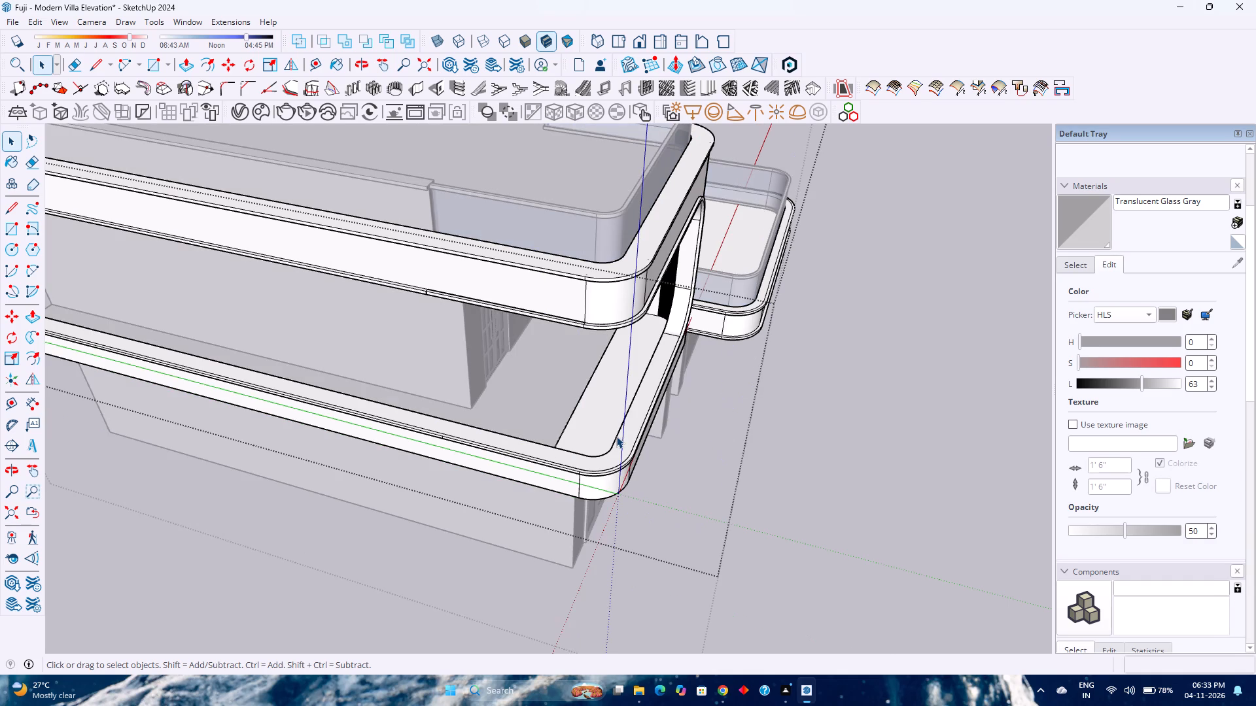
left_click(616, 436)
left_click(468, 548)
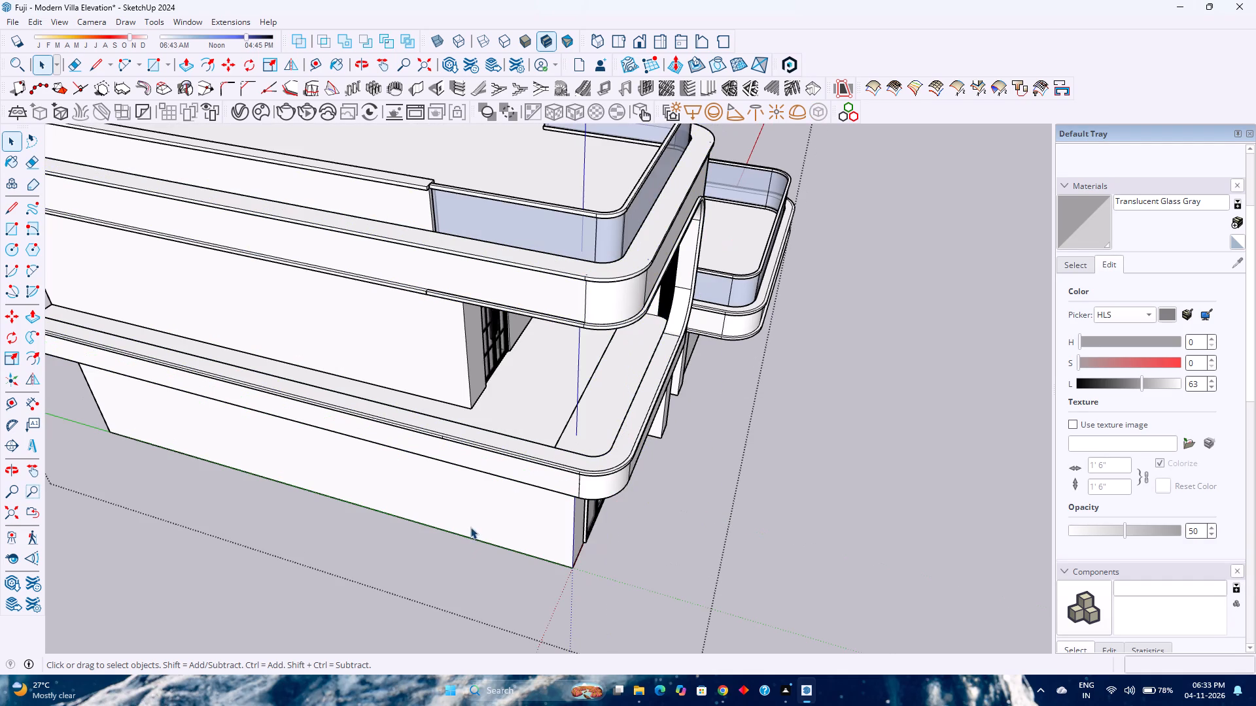
Open the first-floor slab group and place guides along the balcony end wall's base edge and 1' out from it.
double_click(533, 415)
scroll(533, 415, "up", 3)
middle_click_drag(534, 422, 625, 439)
middle_click_drag(638, 439, 752, 420)
scroll(776, 391, "up", 2)
middle_click_drag(791, 376, 587, 537, "shift")
middle_click(584, 538, "shift")
scroll(603, 484, "up", 2)
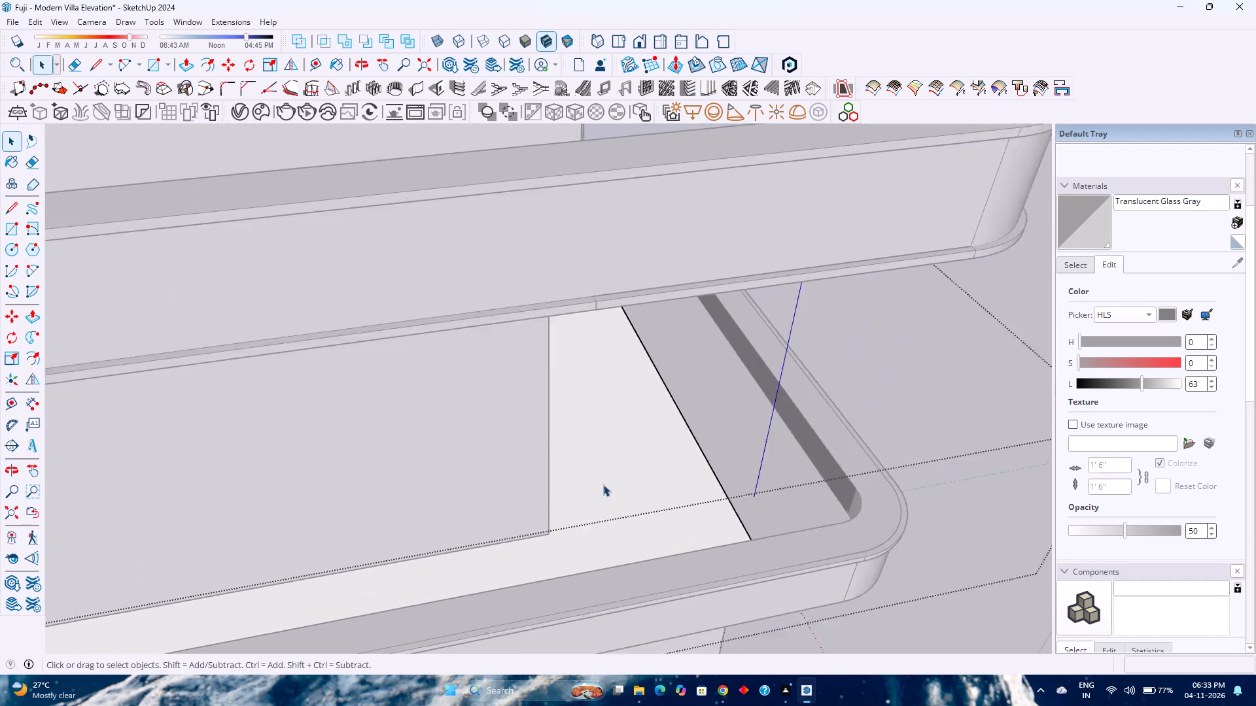
scroll(603, 484, "up", 4)
middle_click_drag(627, 492, 592, 470)
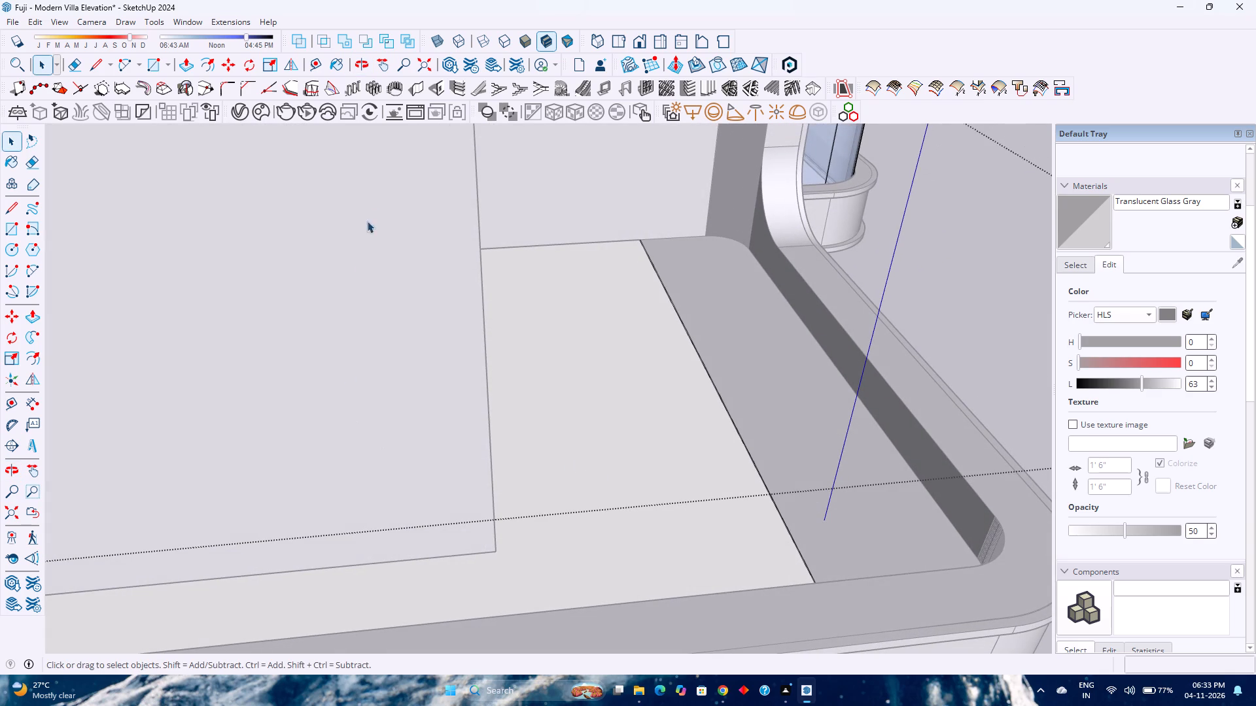
left_click(309, 61)
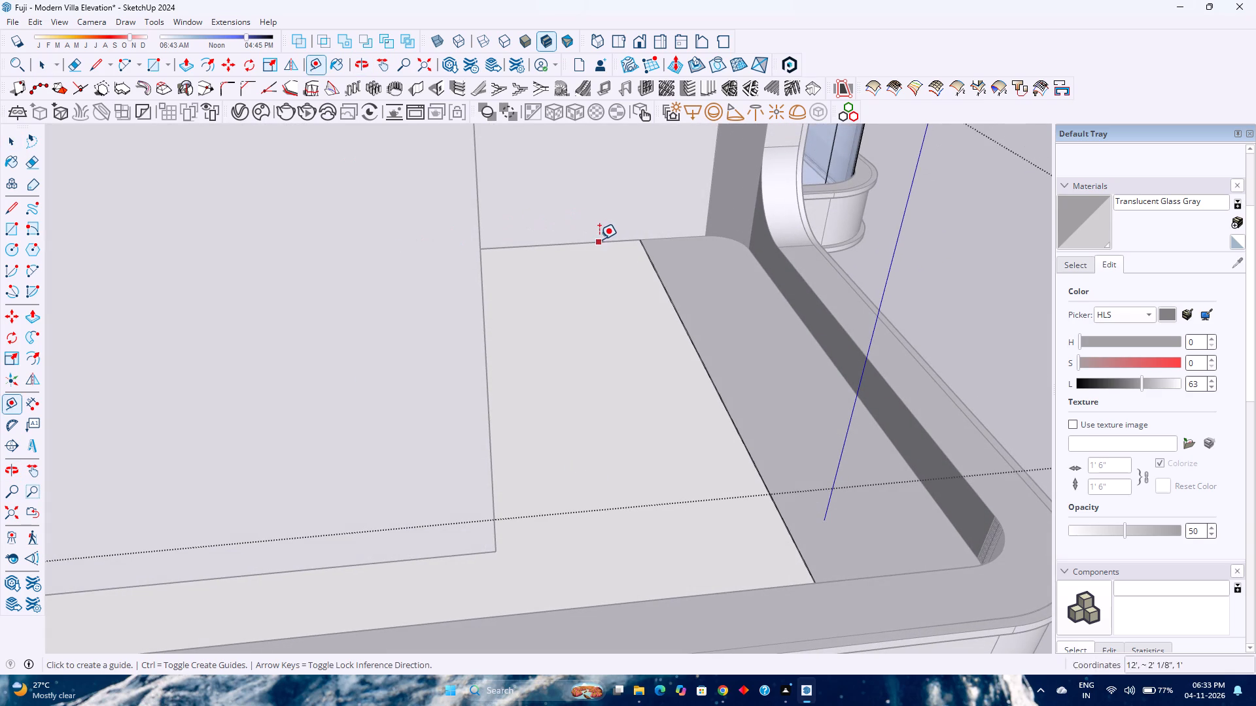
left_click(599, 239)
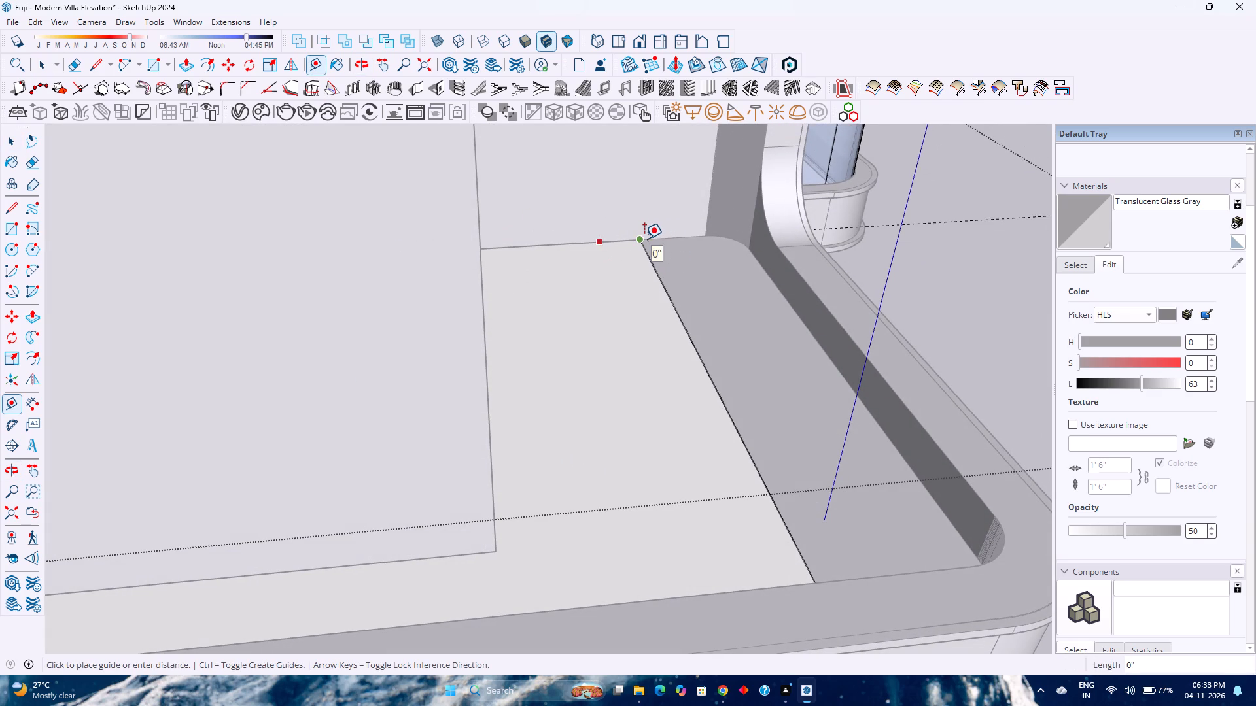
left_click(644, 239)
left_click(621, 241)
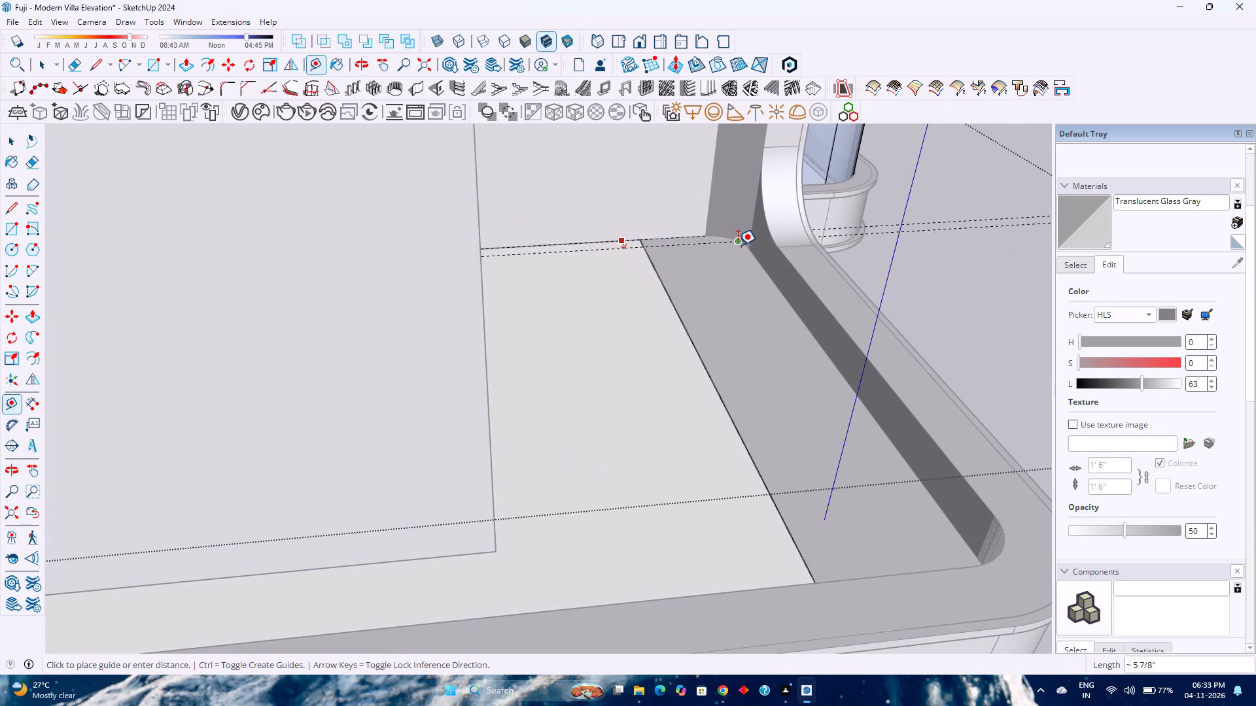
scroll(747, 252, "up", 2)
type("1'")
key("Return")
Place a guide parallel to the front parapet's inner base edge, through the wall-side end of the curved corner.
scroll(747, 252, "down", 6)
middle_click_drag(741, 304, 782, 348)
middle_click(782, 348)
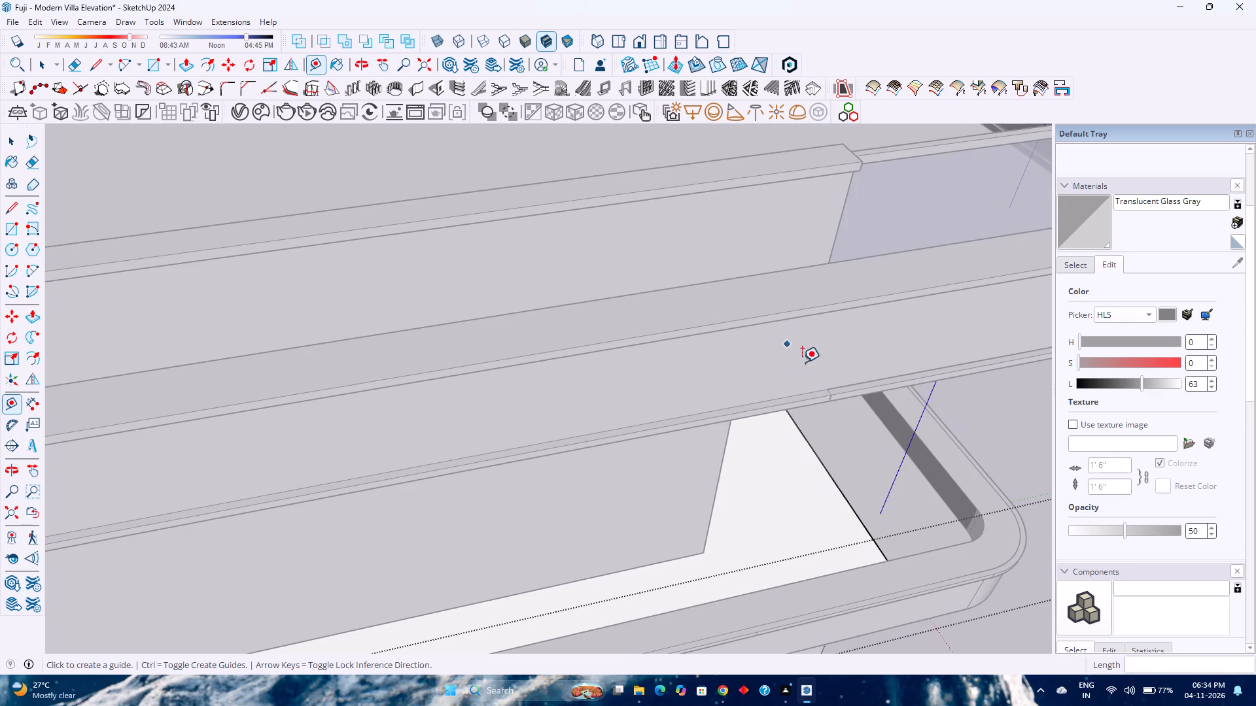
middle_click_drag(833, 413, 817, 361, "shift")
middle_click(817, 360, "shift")
scroll(842, 368, "up", 3)
middle_click_drag(843, 367, 823, 329)
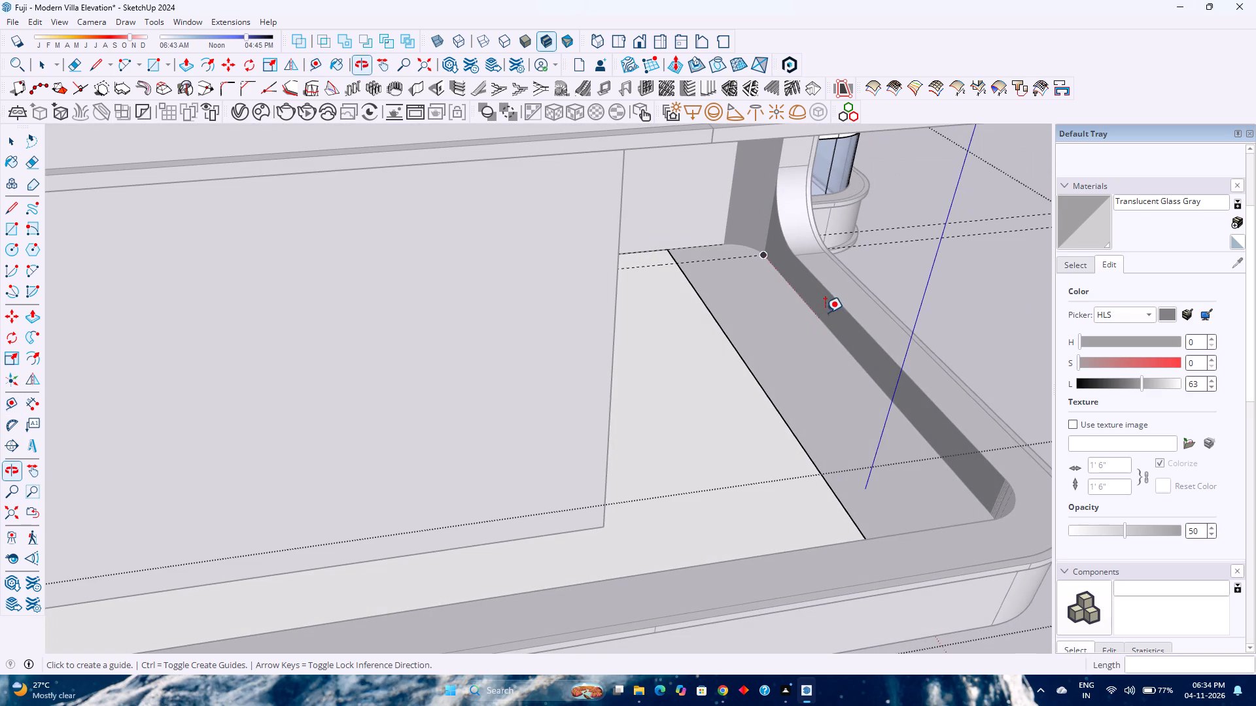
left_click(820, 325)
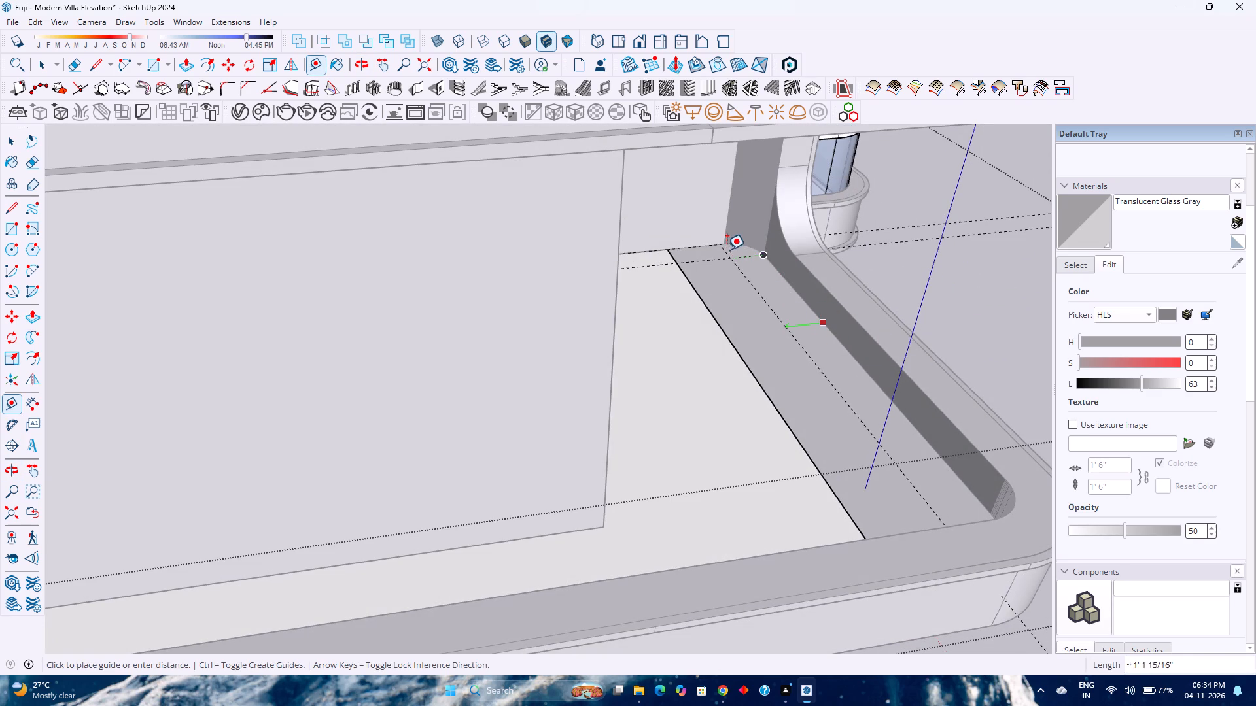
left_click(722, 244)
Place a guide offset 1' along the red axis from the inner base edge of the balcony's side parapet.
middle_click_drag(742, 329, 783, 358)
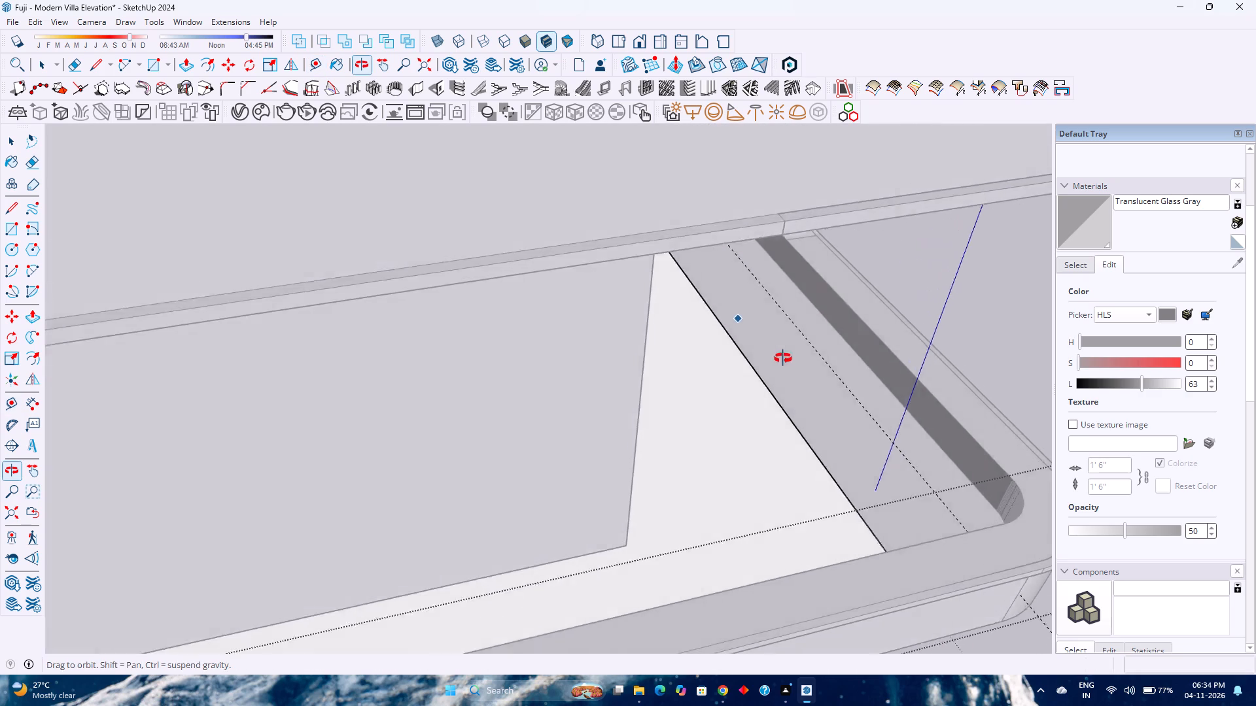
middle_click_drag(783, 358, 833, 318)
middle_click(830, 316)
scroll(827, 315, "down", 5)
middle_click_drag(827, 319, 618, 396)
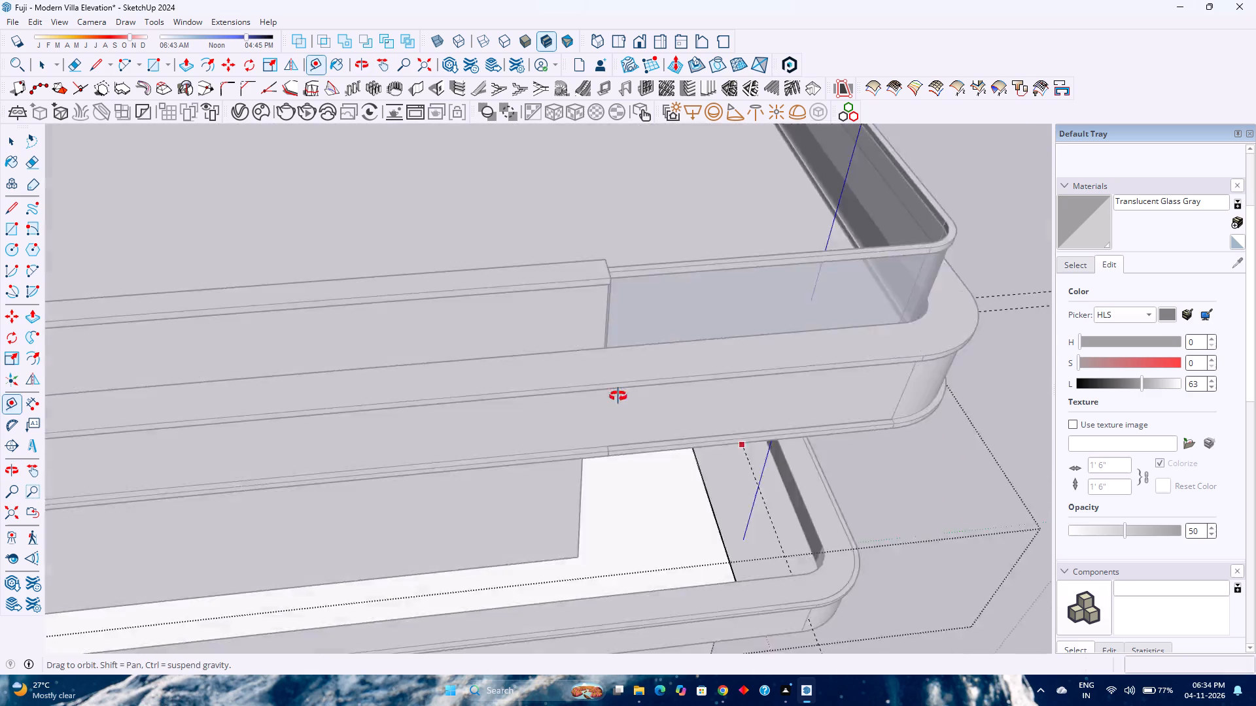
middle_click_drag(618, 396, 453, 351)
middle_click(447, 347)
middle_click_drag(459, 275, 542, 341, "shift")
middle_click_drag(549, 346, 603, 380, "shift")
middle_click_drag(660, 416, 312, 375)
middle_click_drag(218, 377, 253, 397, "shift")
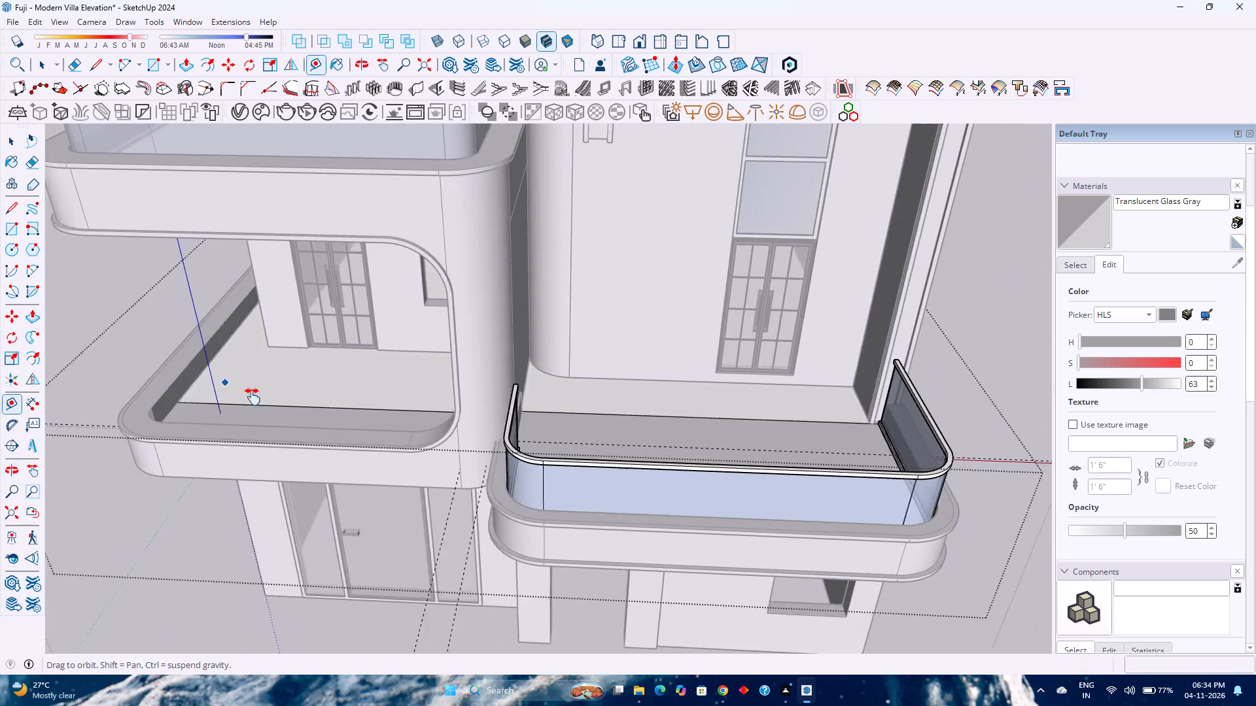
middle_click_drag(253, 397, 357, 416, "shift")
middle_click(361, 418, "shift")
middle_click_drag(368, 418, 295, 411)
middle_click(294, 411)
scroll(205, 390, "up", 7)
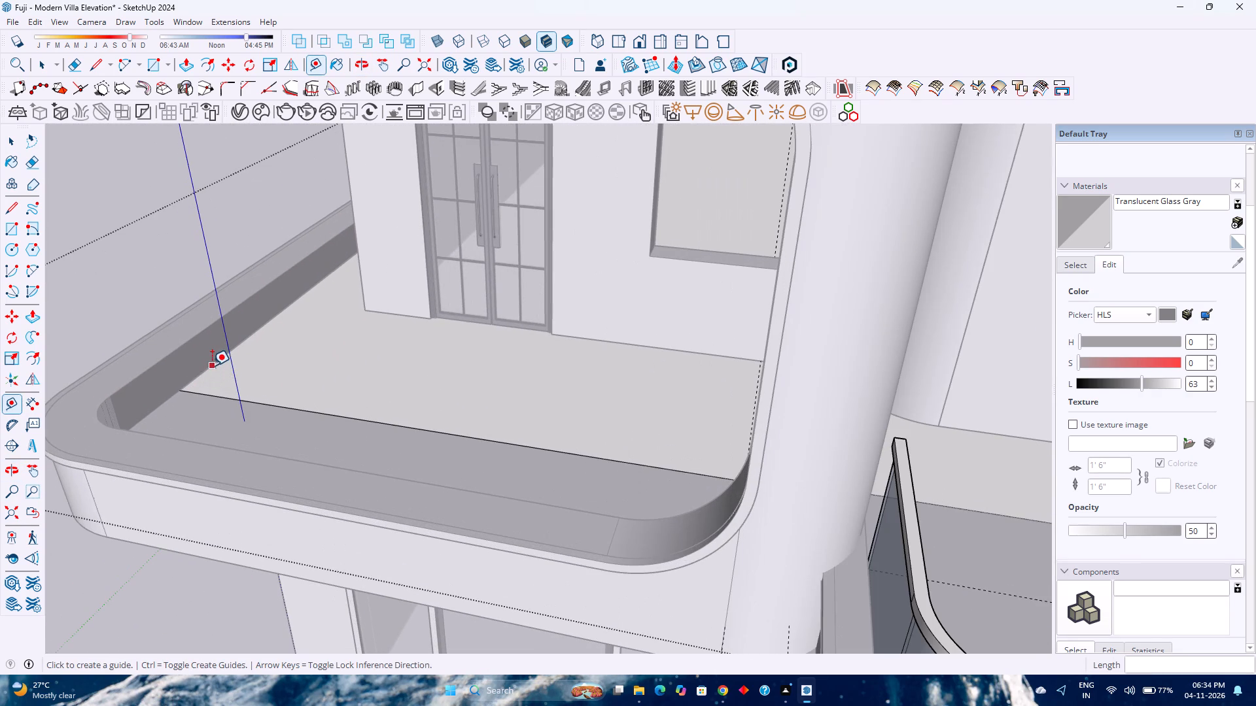
left_click(212, 365)
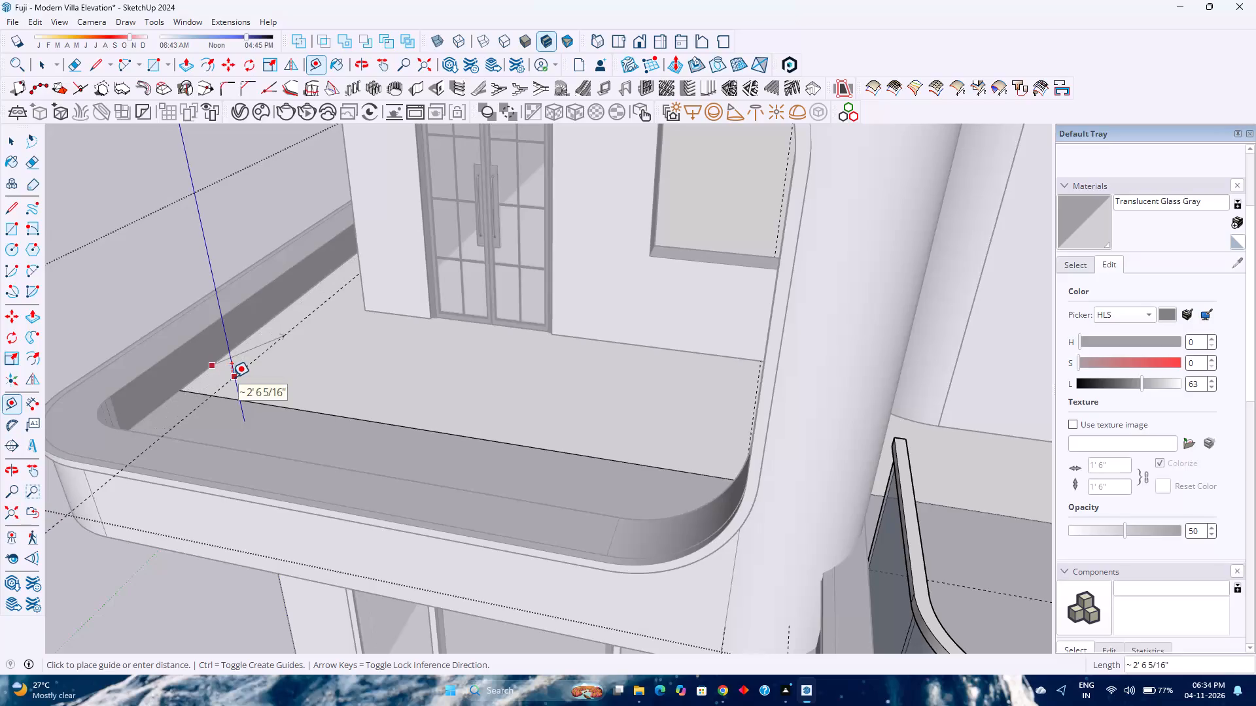
key("Right")
key("1")
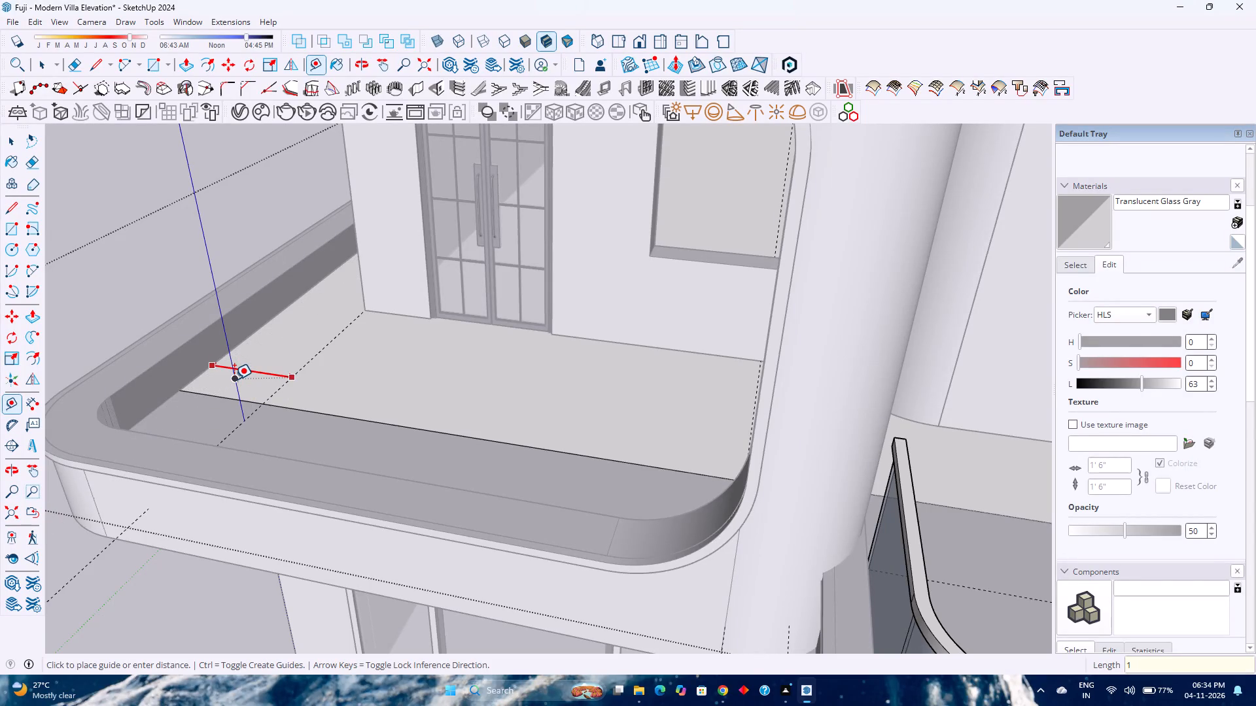
key("Return")
key("1")
key("apostrophe")
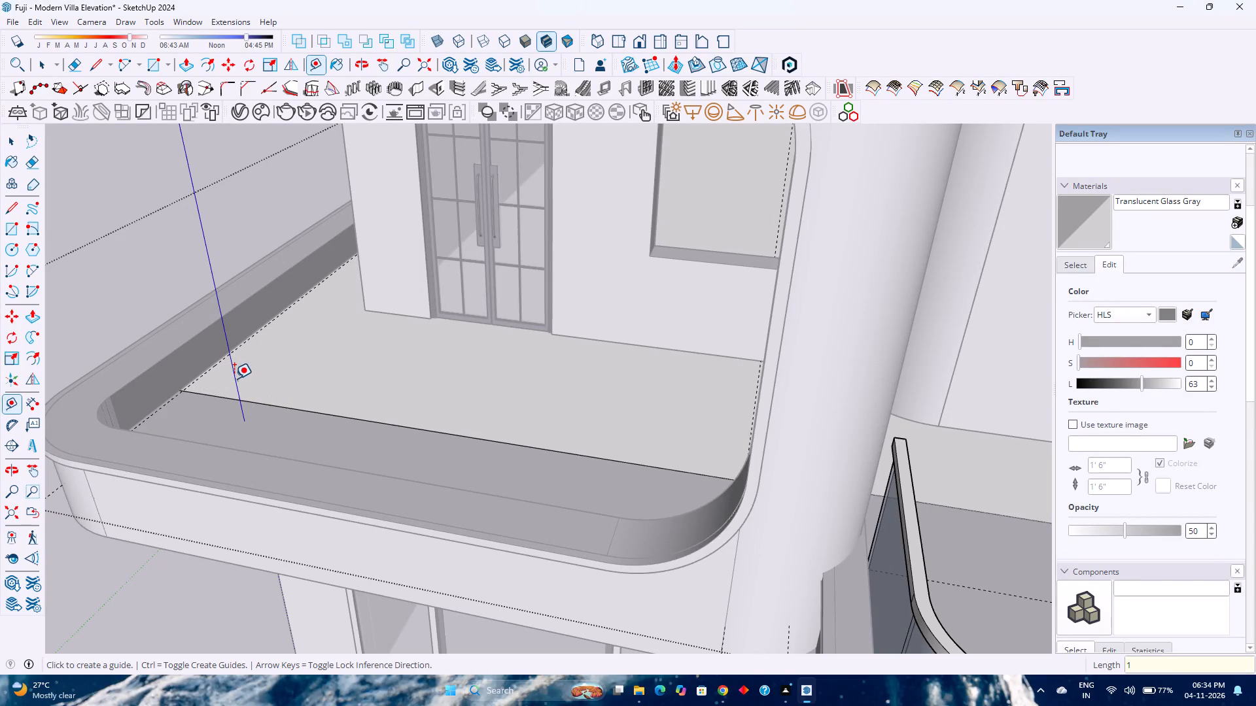
key("Return")
Place another guide along the front parapet's inner base edge, offset from the existing parallel guide.
middle_click_drag(232, 383, 781, 434)
scroll(665, 417, "down", 5)
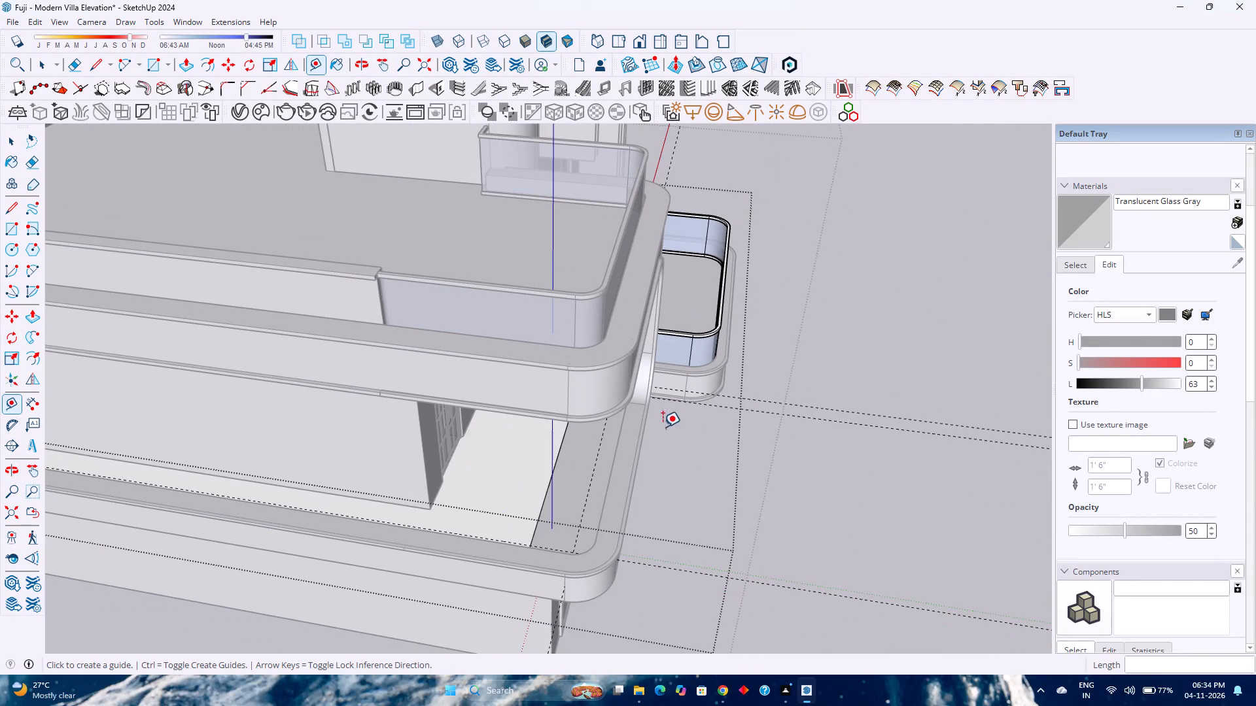
middle_click_drag(453, 690, 656, 637)
middle_click(657, 634)
middle_click_drag(557, 529, 711, 486)
middle_click_drag(715, 486, 722, 482)
middle_click(722, 479)
scroll(676, 369, "up", 5)
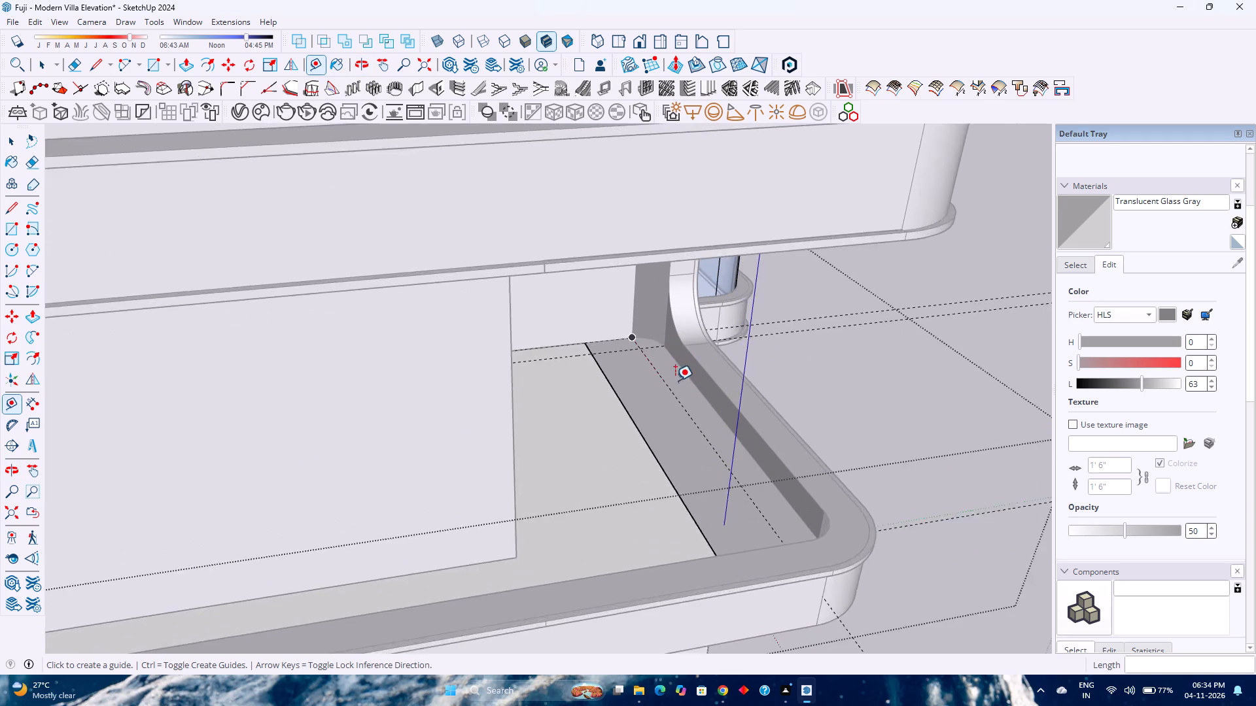
scroll(675, 380, "up", 2)
left_click(678, 416)
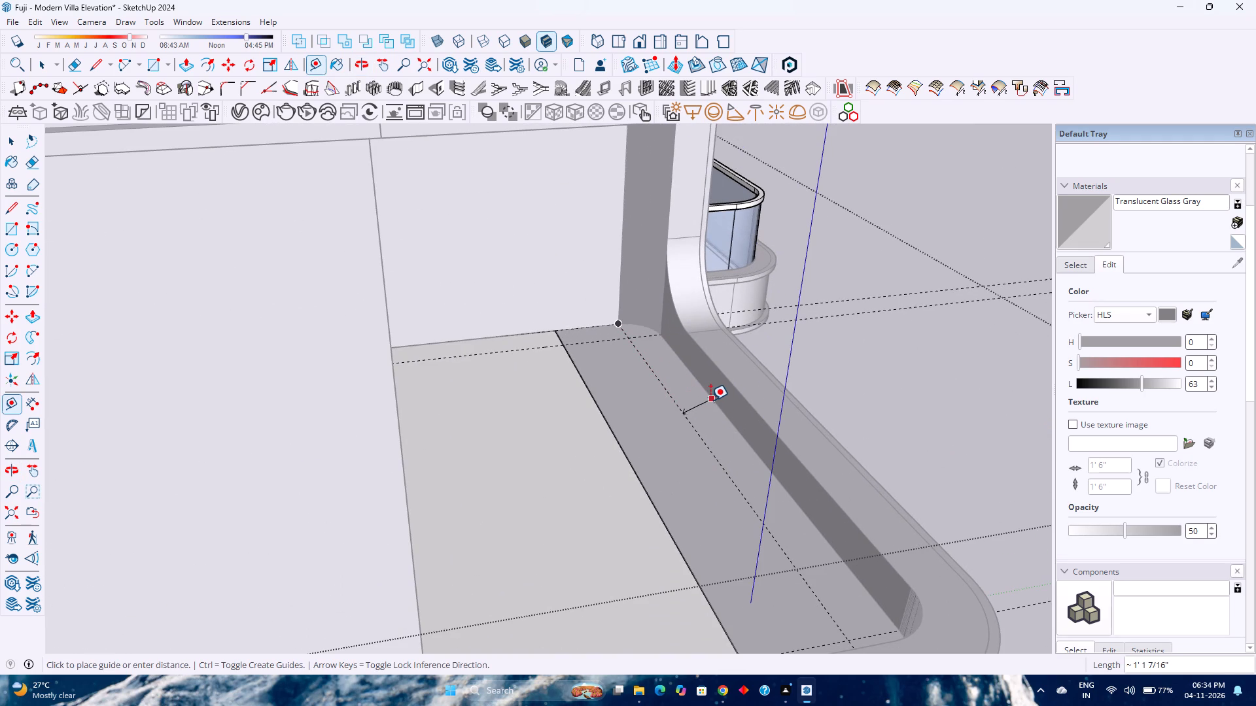
key("Escape")
left_click(667, 394)
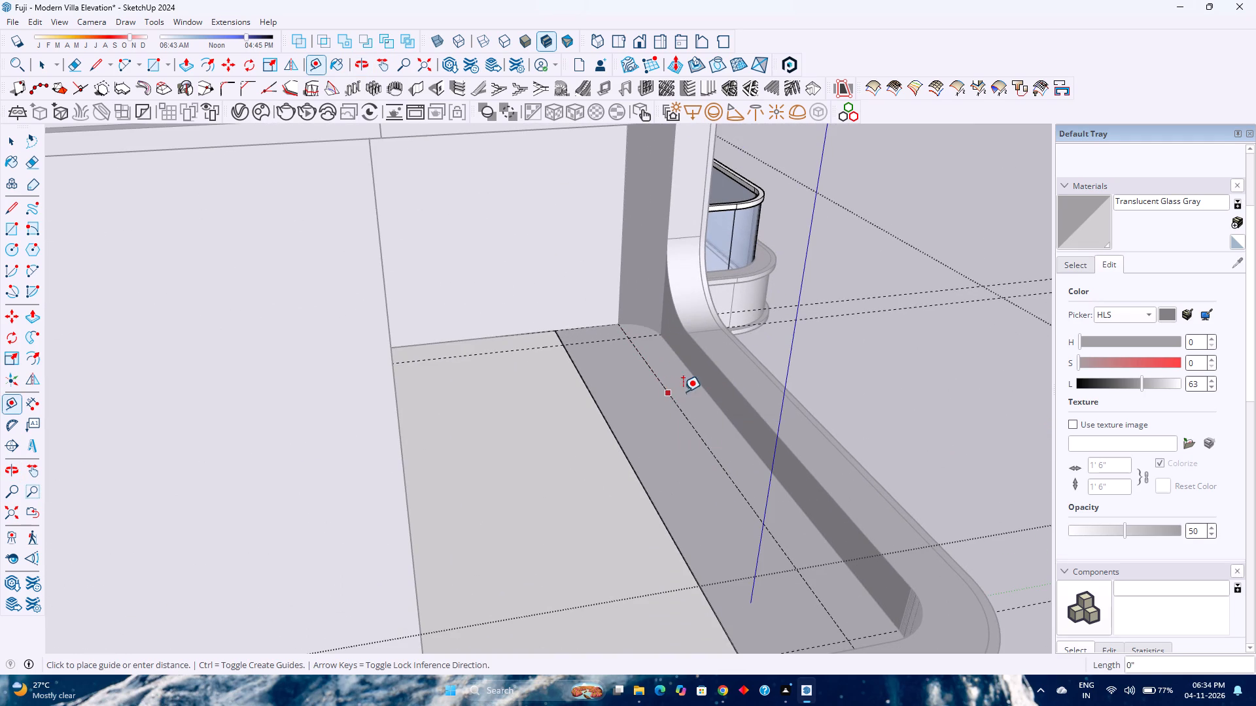
left_click(698, 388)
scroll(633, 372, "up", 4)
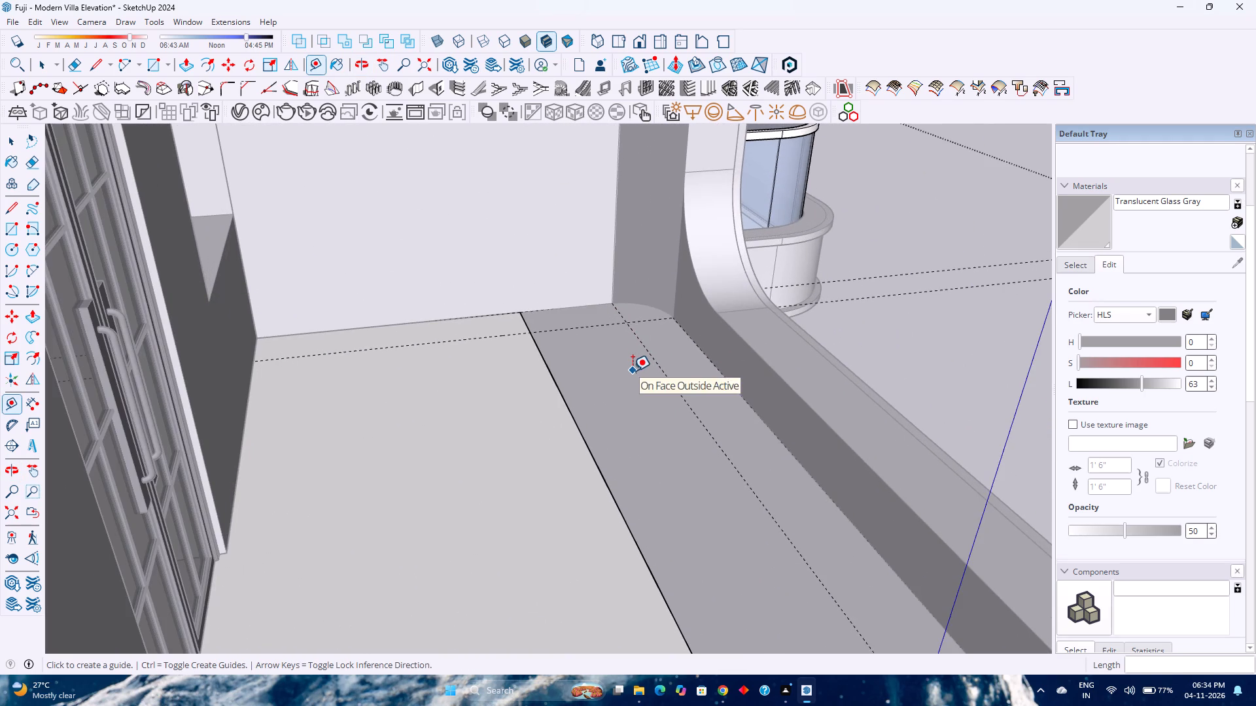
scroll(617, 370, "down", 4)
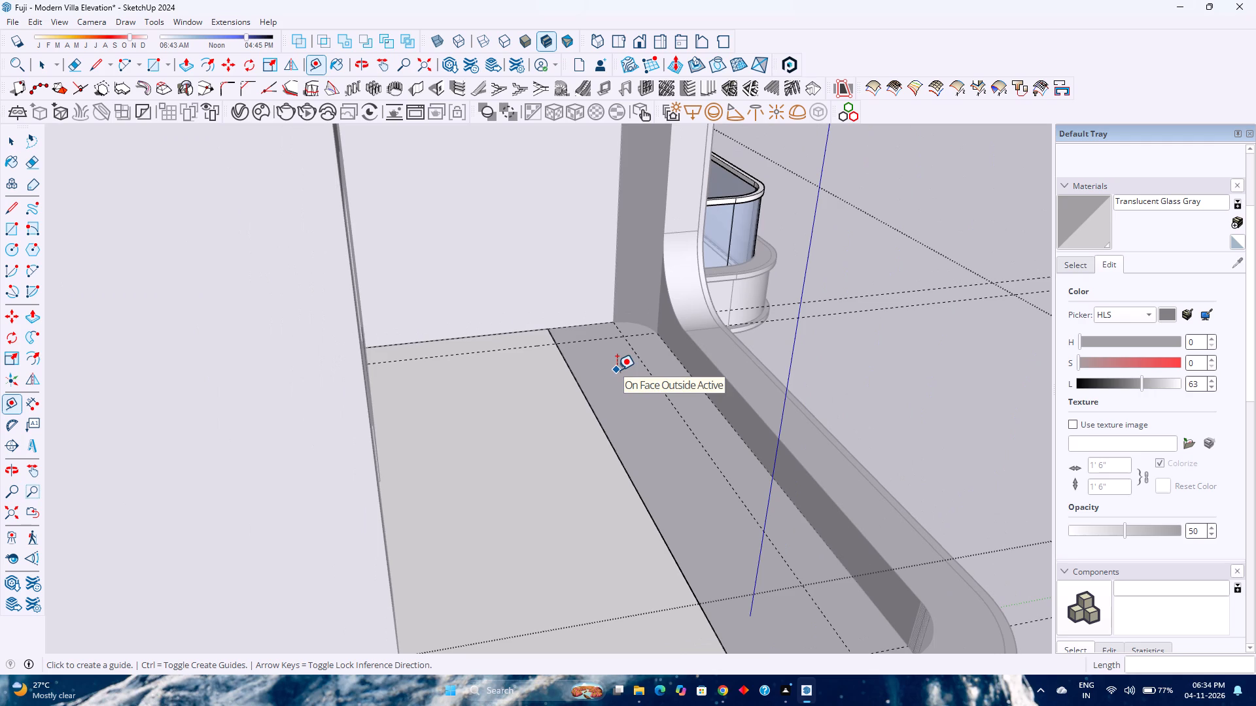
Draw a line along the front parapet's inner base edge, connecting the ends of its two curved corners.
key("l")
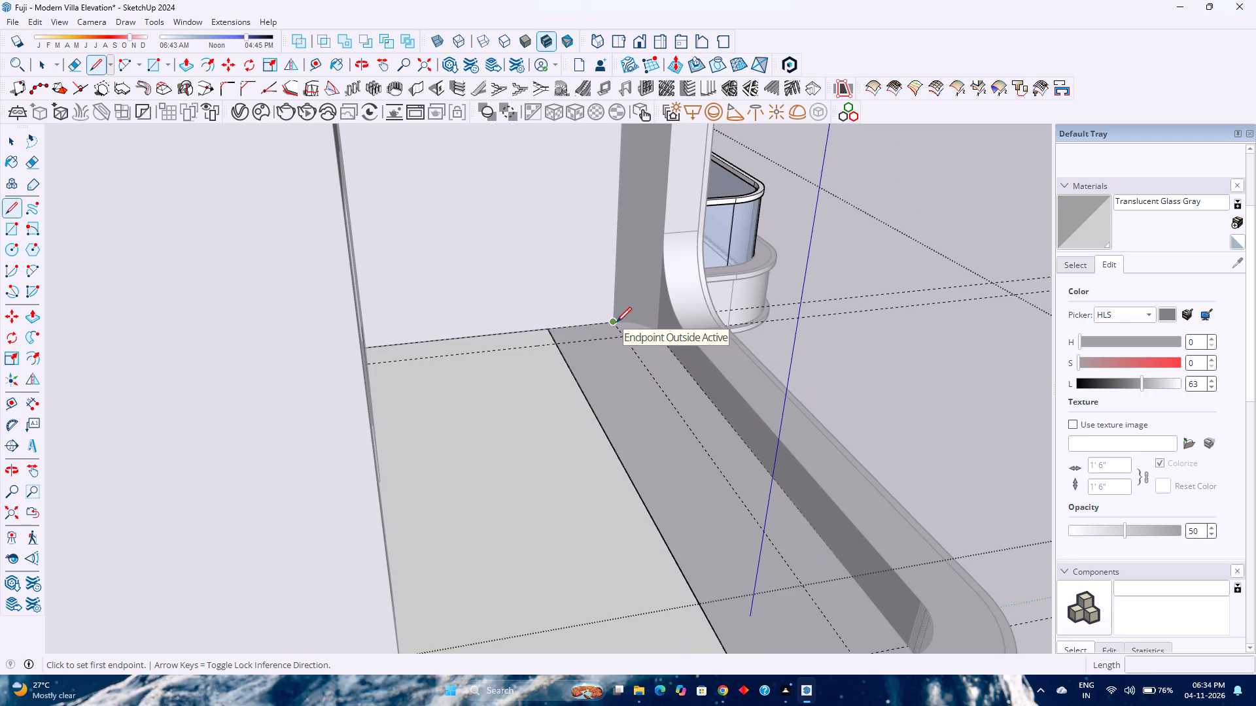
key("l")
left_click(662, 335)
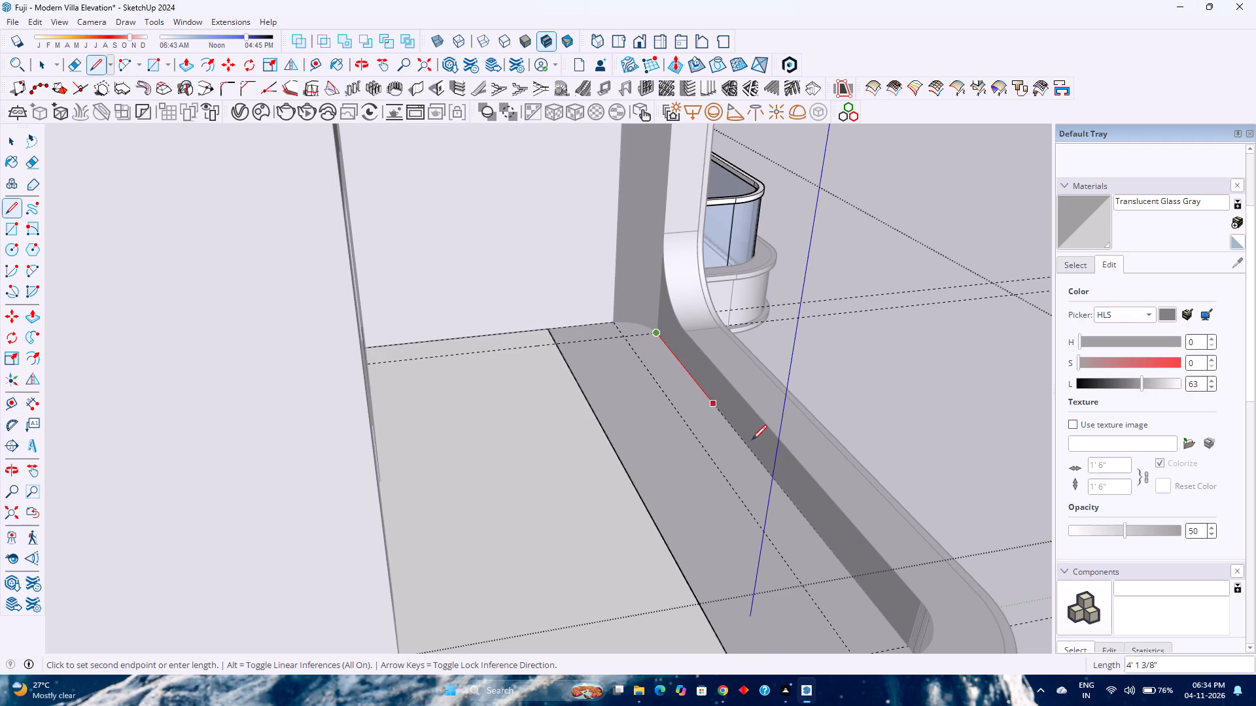
scroll(852, 576, "down", 4)
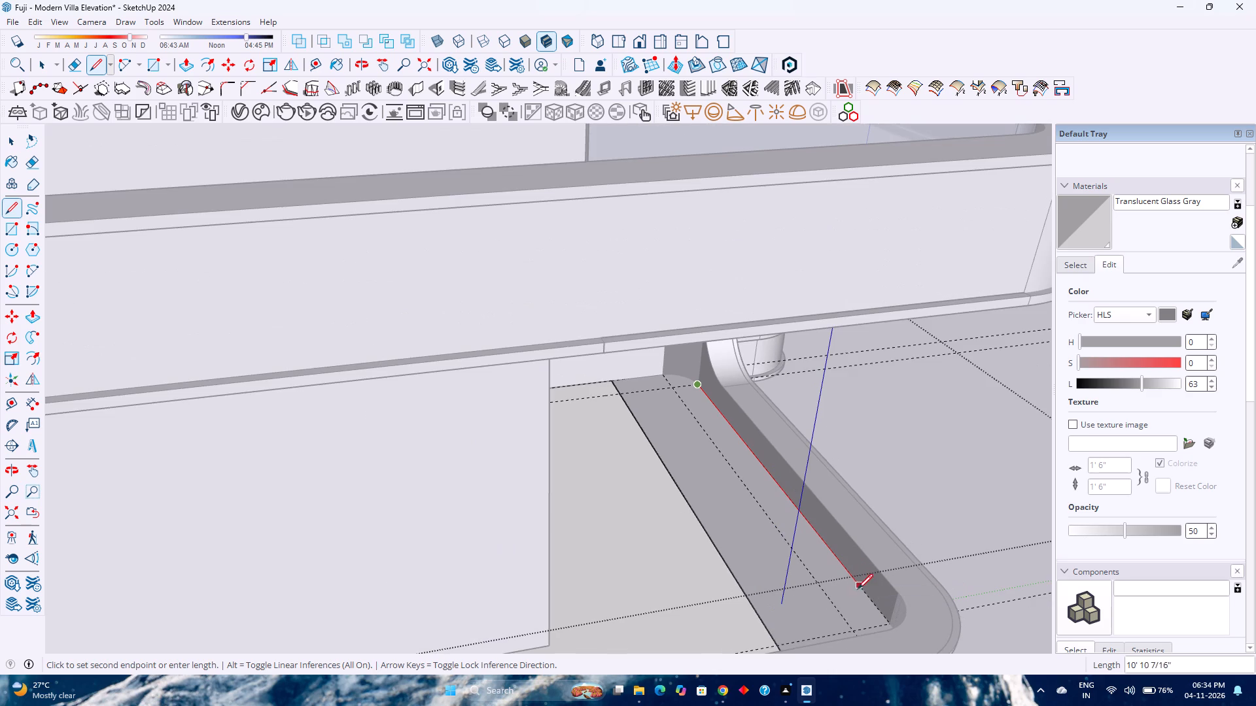
left_click(888, 622)
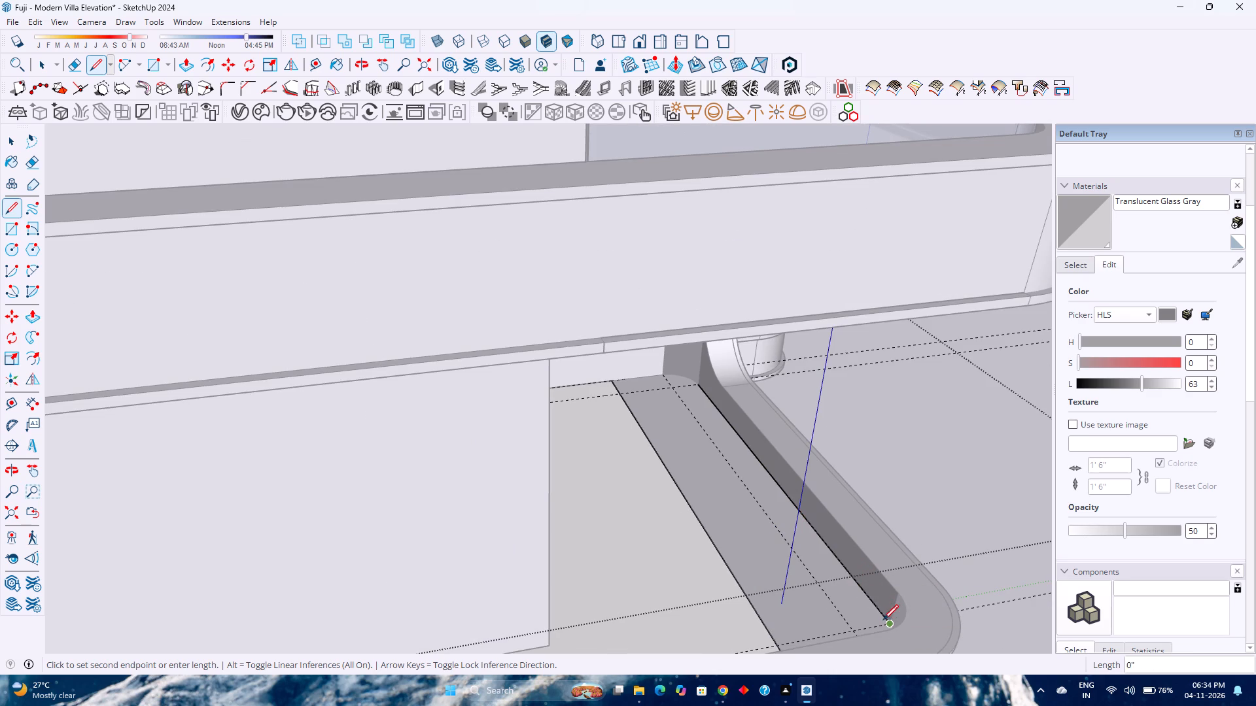
Draw an arc about 1' 5" across with a bulge of about 3 1/2" along the wall-side curved corner of the slab.
key("a")
scroll(677, 382, "up", 6)
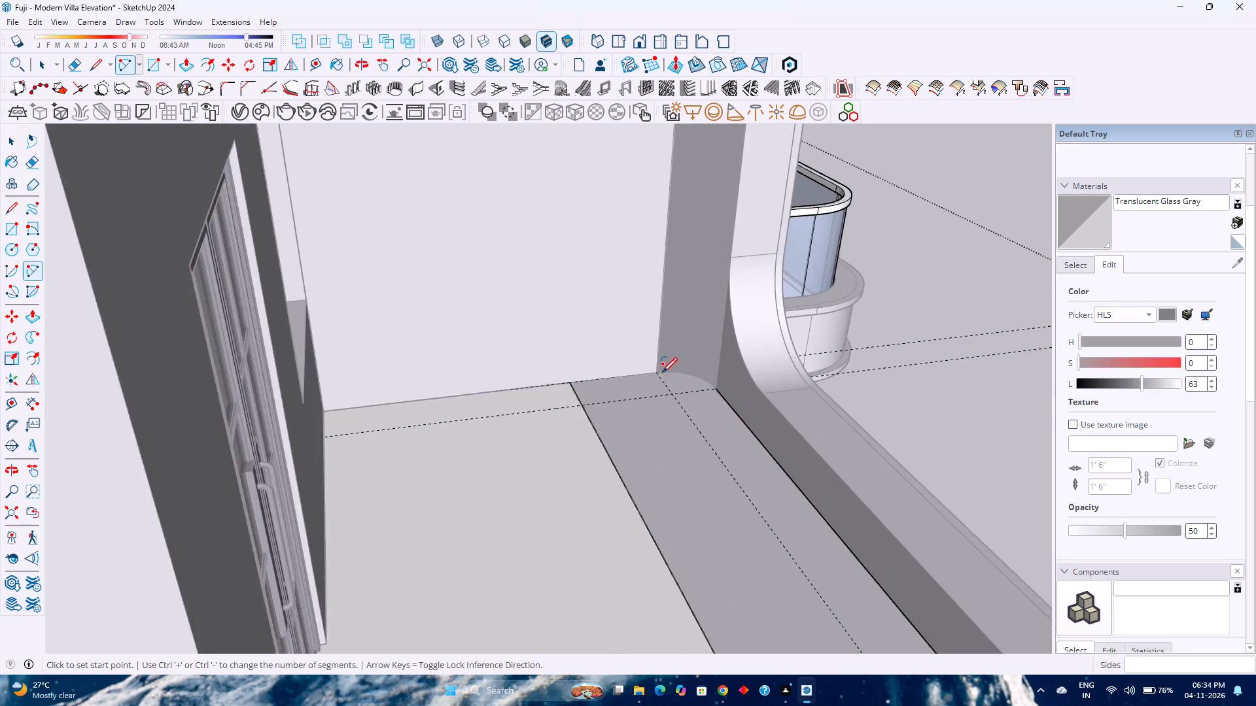
scroll(662, 373, "up", 3)
left_click(658, 372)
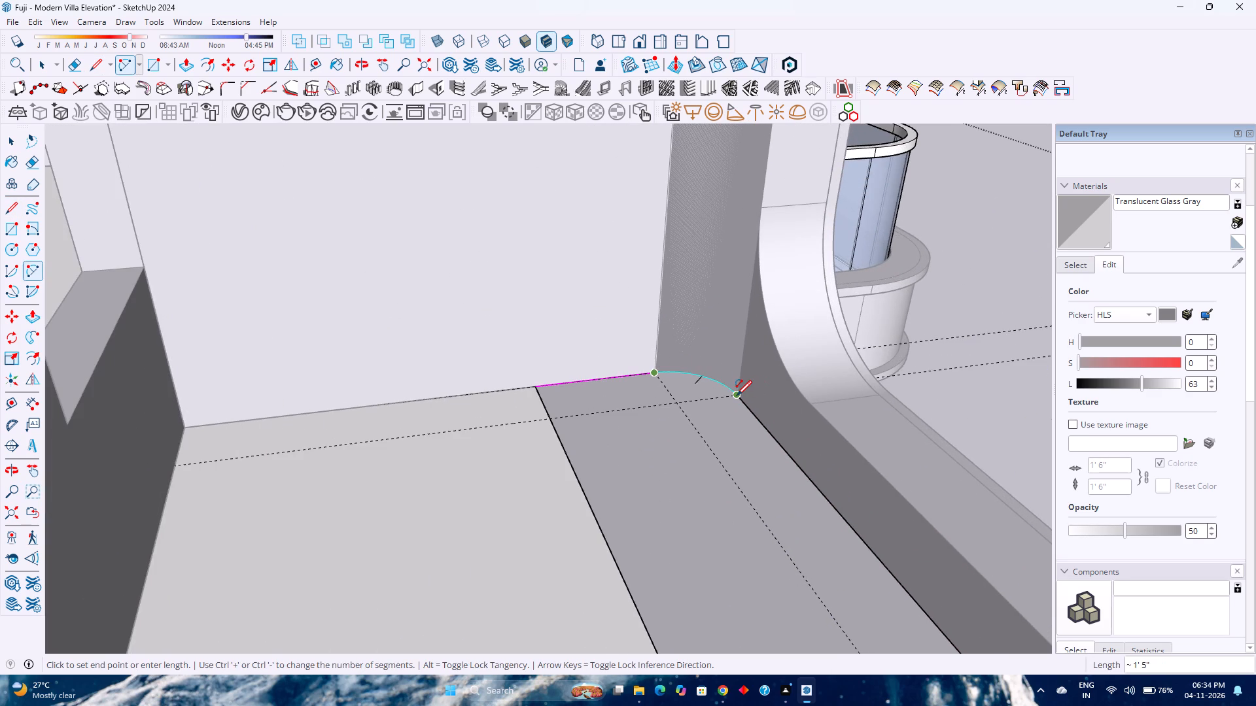
left_click(737, 395)
left_click(721, 384)
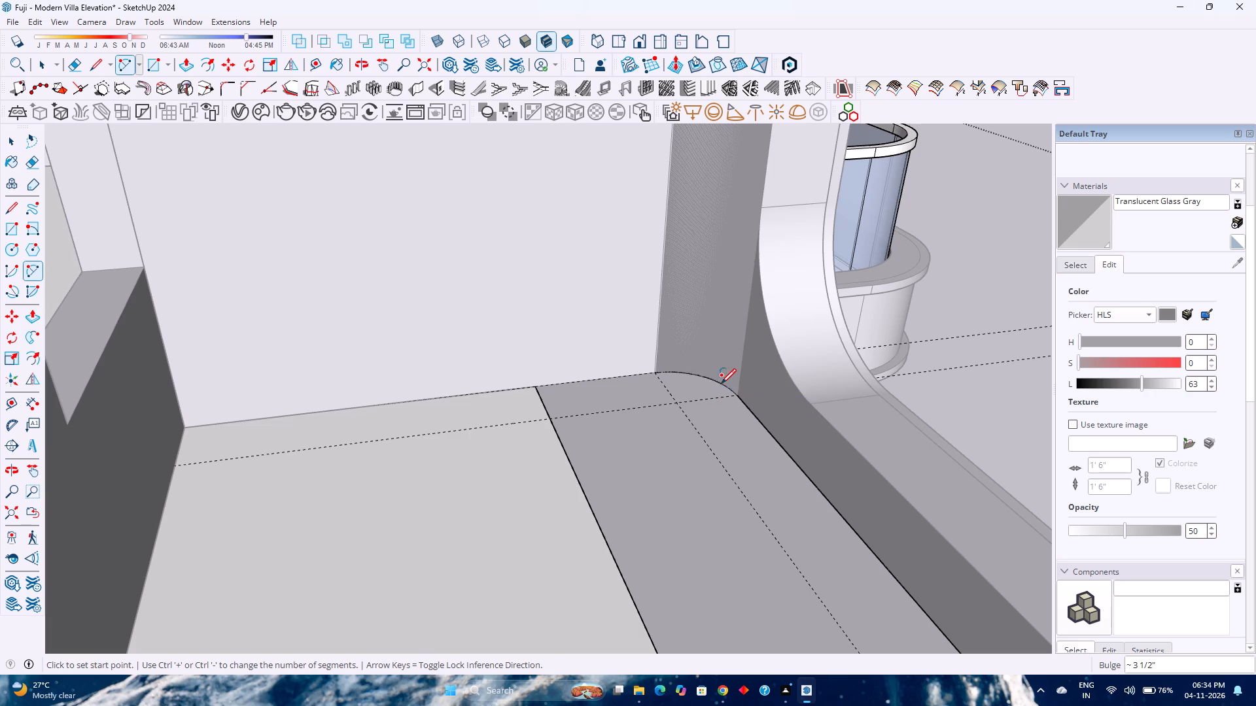
scroll(691, 392, "down", 4)
key("space")
Draw a matching arc about 1' 5" across along the inner base of the parapet's opposite curved corner.
scroll(691, 392, "down", 5)
middle_click_drag(704, 426, 629, 417)
middle_click(628, 417)
scroll(627, 417, "down", 4)
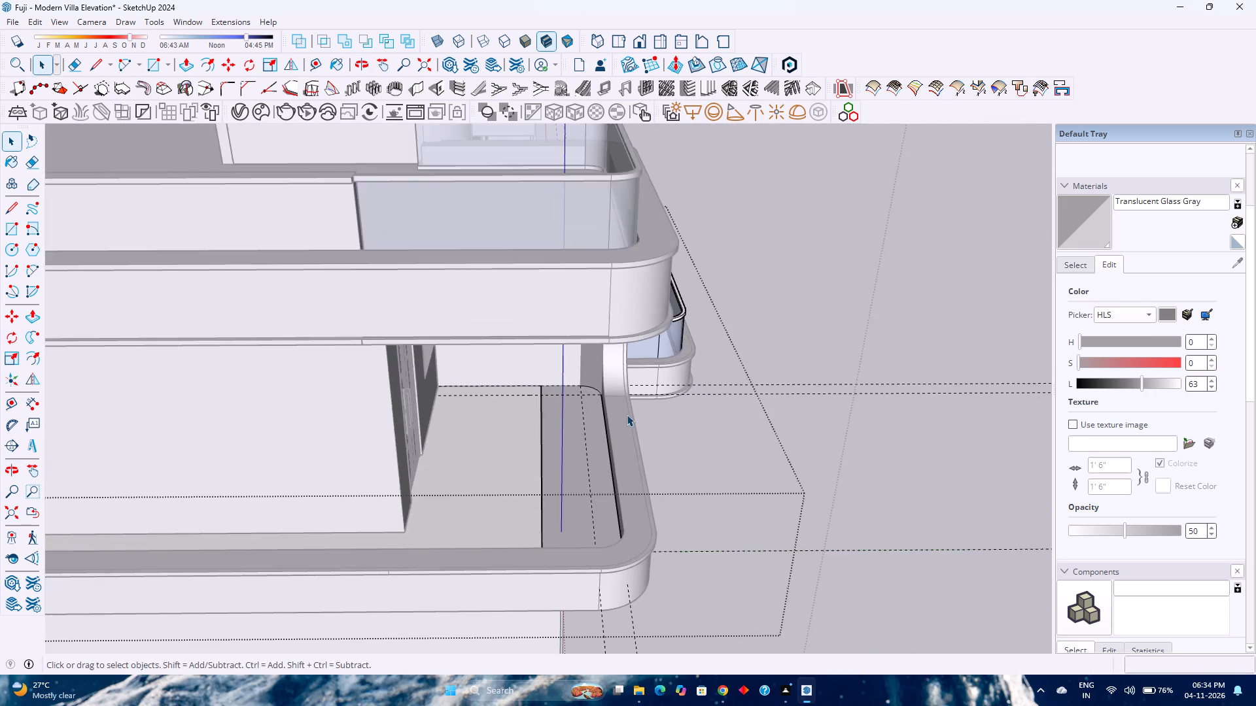
middle_click_drag(567, 537, 713, 546)
middle_click(714, 545)
scroll(763, 502, "up", 3)
middle_click_drag(763, 502, 532, 465)
middle_click(532, 465)
middle_click(532, 465)
middle_click(532, 465)
scroll(531, 465, "down", 1)
middle_click_drag(670, 476, 390, 471)
middle_click(390, 471)
middle_click(390, 471)
middle_click_drag(372, 465, 585, 458, "shift")
middle_click_drag(625, 455, 465, 525)
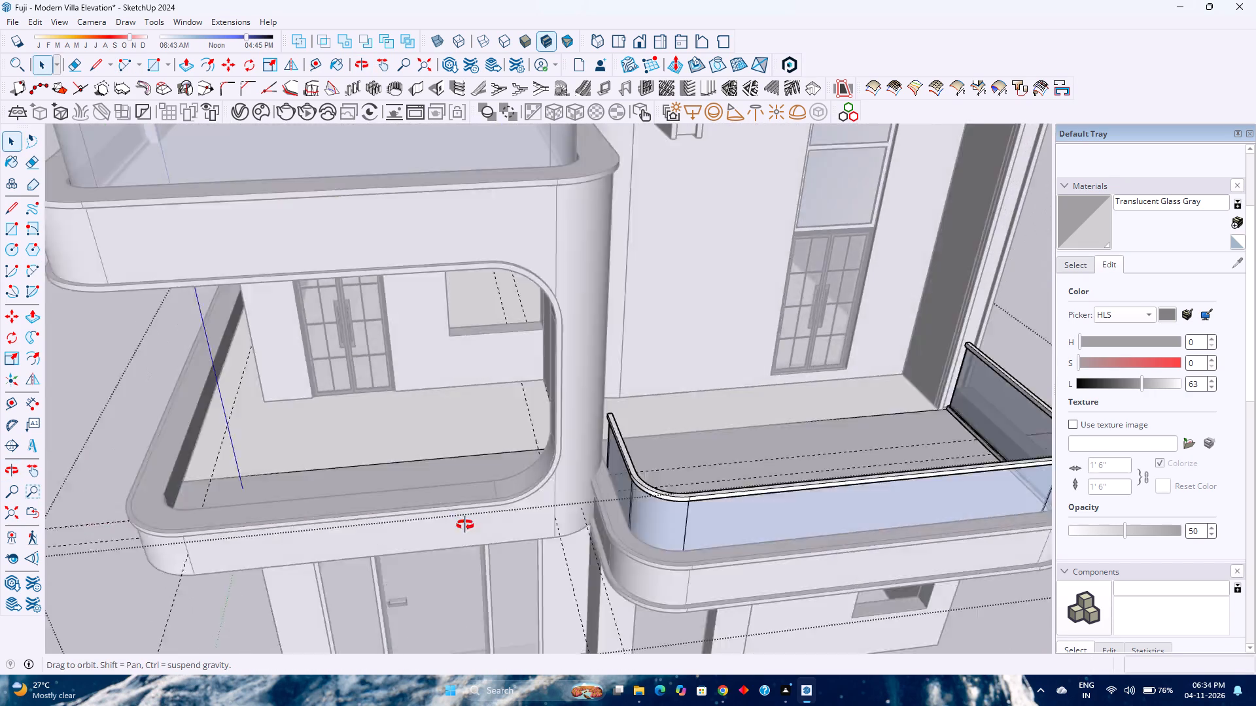
middle_click_drag(465, 525, 406, 534)
middle_click(406, 534)
middle_click_drag(294, 449, 861, 475, "shift")
middle_click(862, 475, "shift")
scroll(858, 472, "up", 2)
middle_click_drag(786, 484, 526, 499)
middle_click(526, 498)
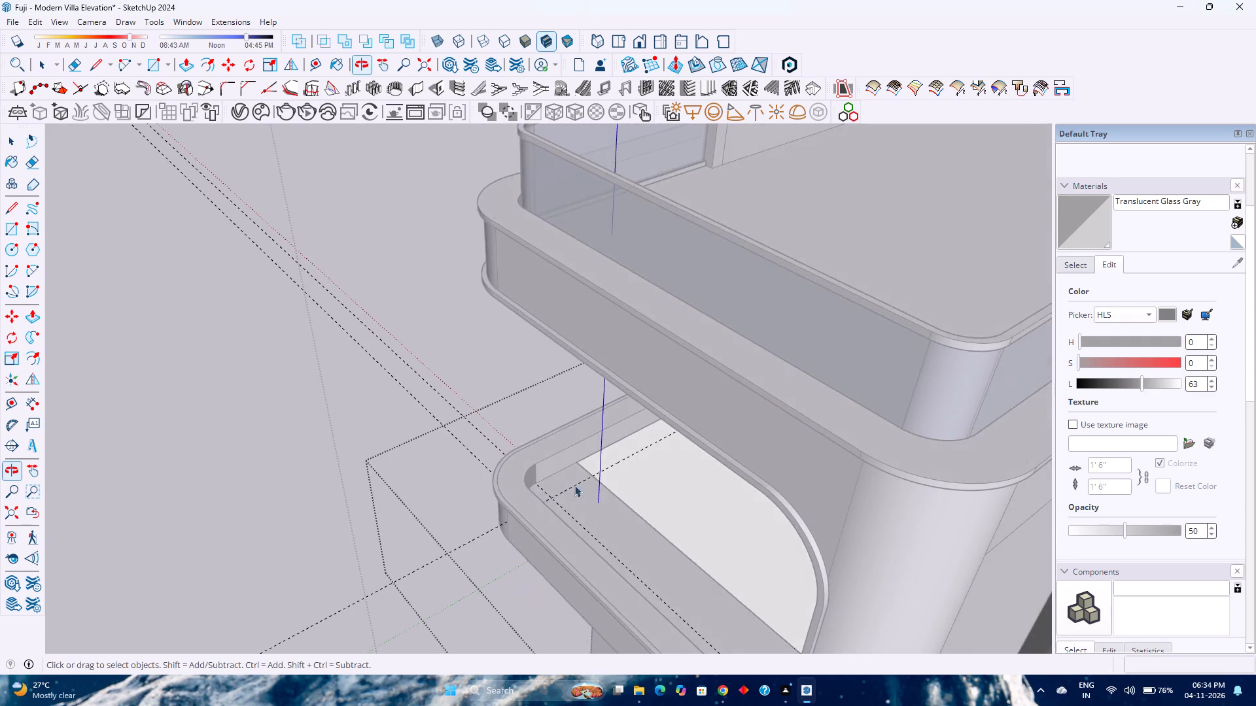
scroll(583, 483, "up", 6)
middle_click_drag(532, 504, 591, 469, "shift")
middle_click(591, 469, "shift")
middle_click_drag(596, 467, 533, 475)
middle_click(533, 475)
scroll(587, 472, "up", 5)
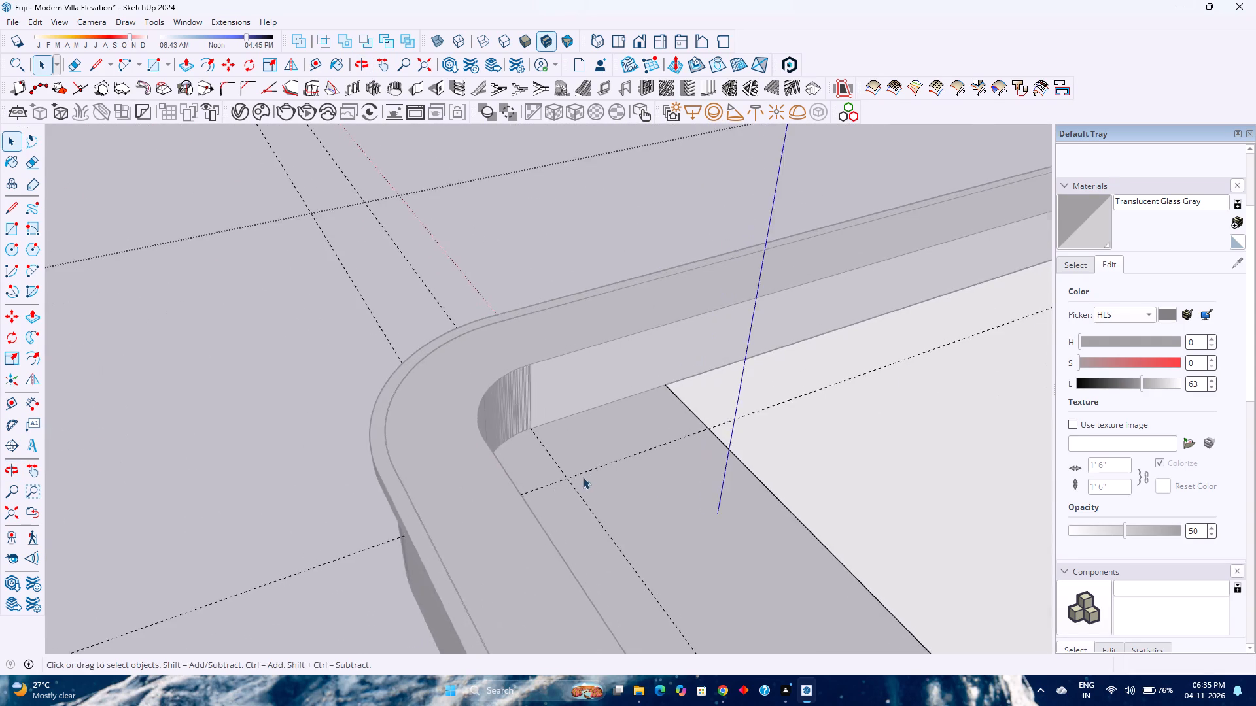
scroll(583, 477, "up", 1)
middle_click_drag(566, 486, 445, 463)
middle_click(445, 463)
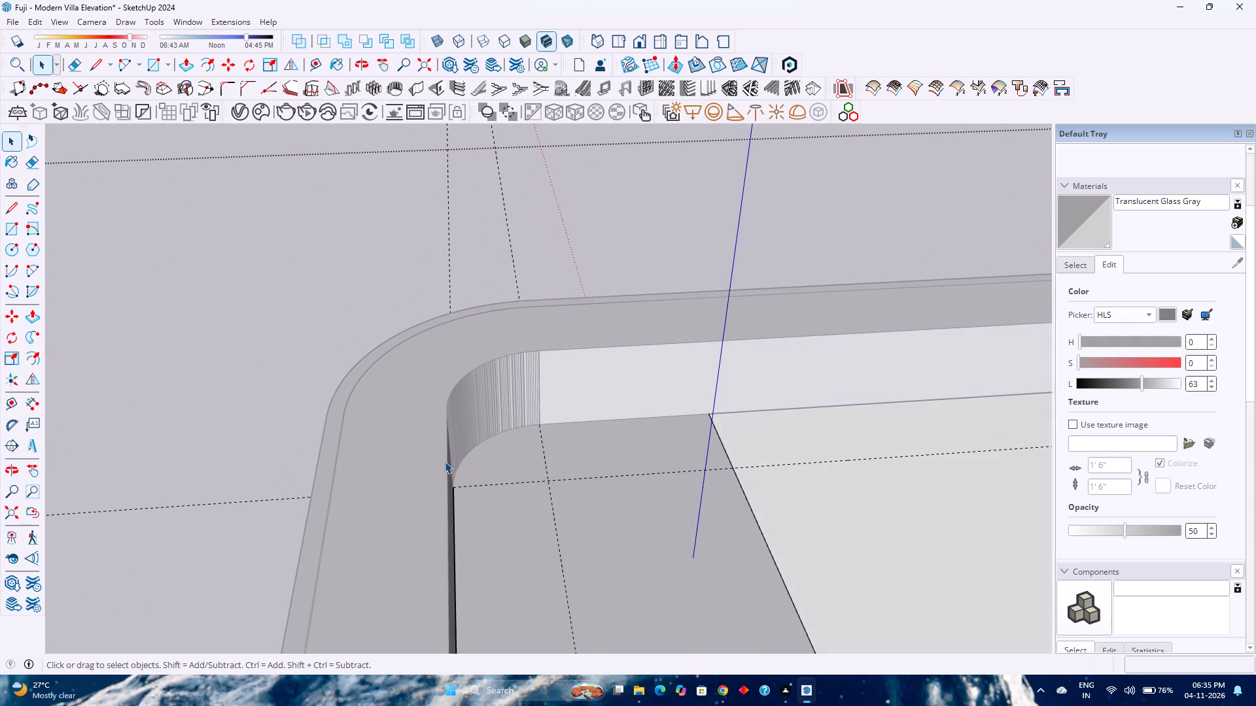
key("a")
left_click(458, 492)
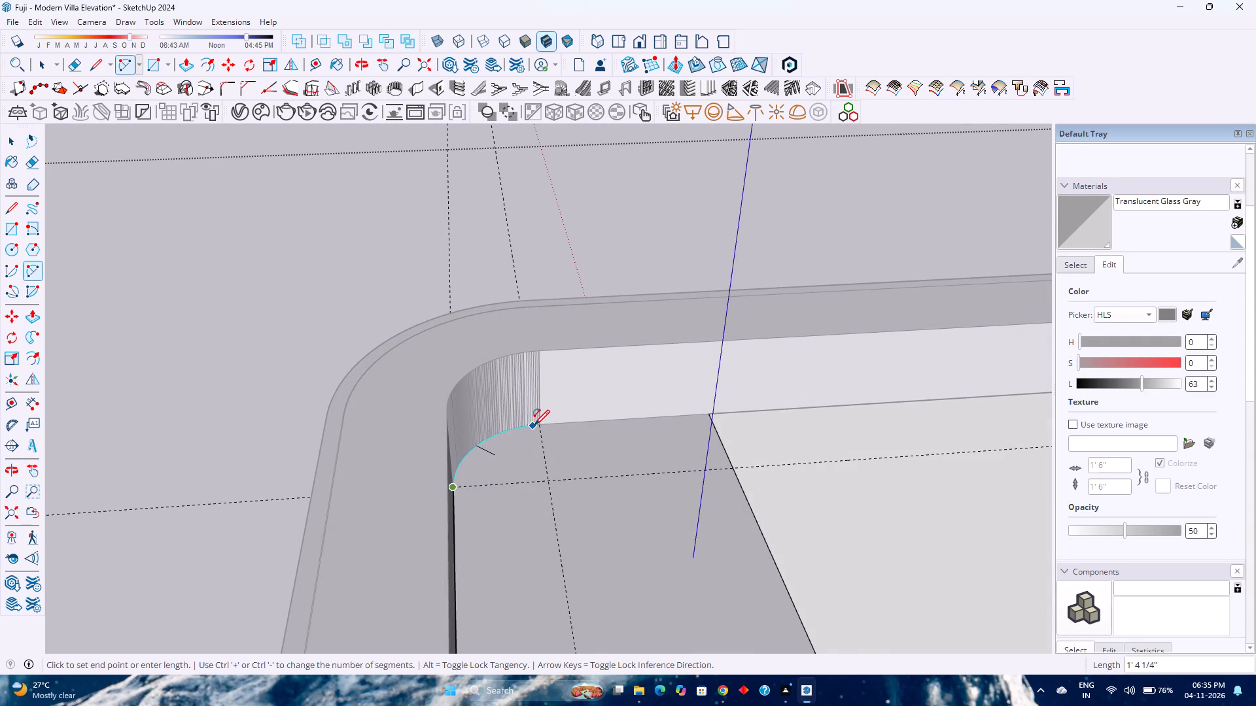
double_click(538, 424)
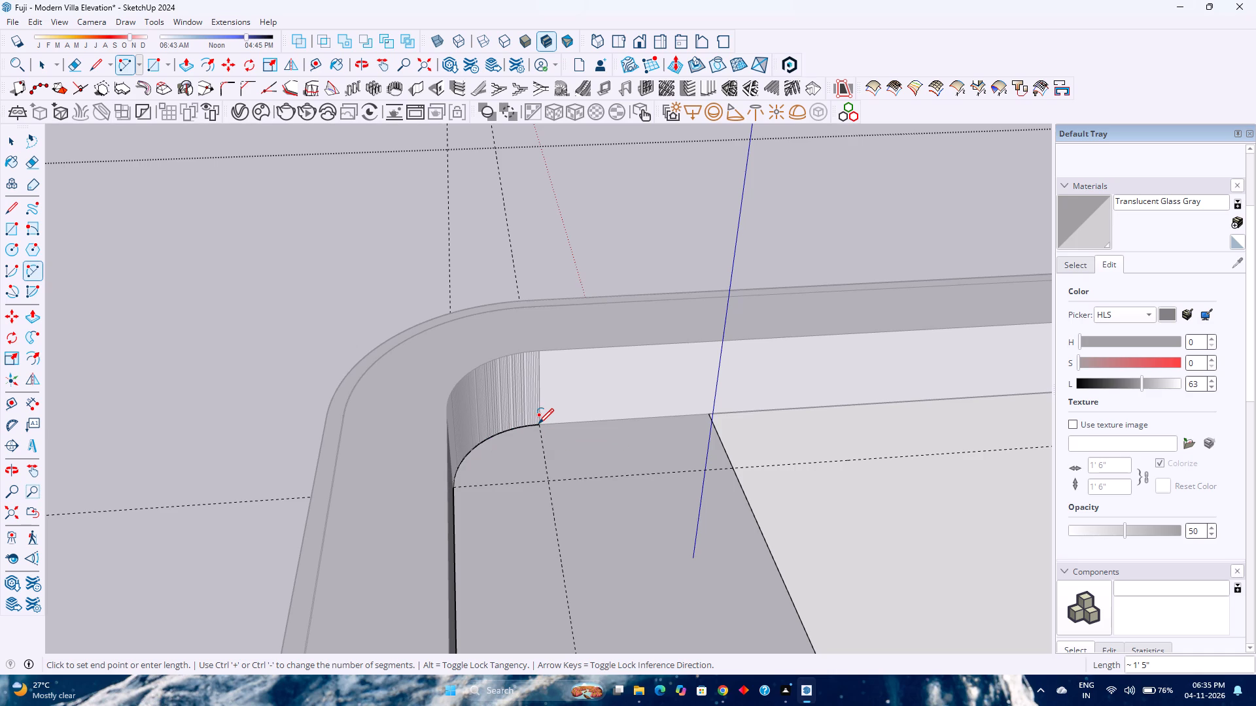
key("space")
Draw a 2' line along the side parapet's inner base edge, from the corner arc's end to the slab edge.
scroll(480, 452, "down", 3)
left_click(480, 448)
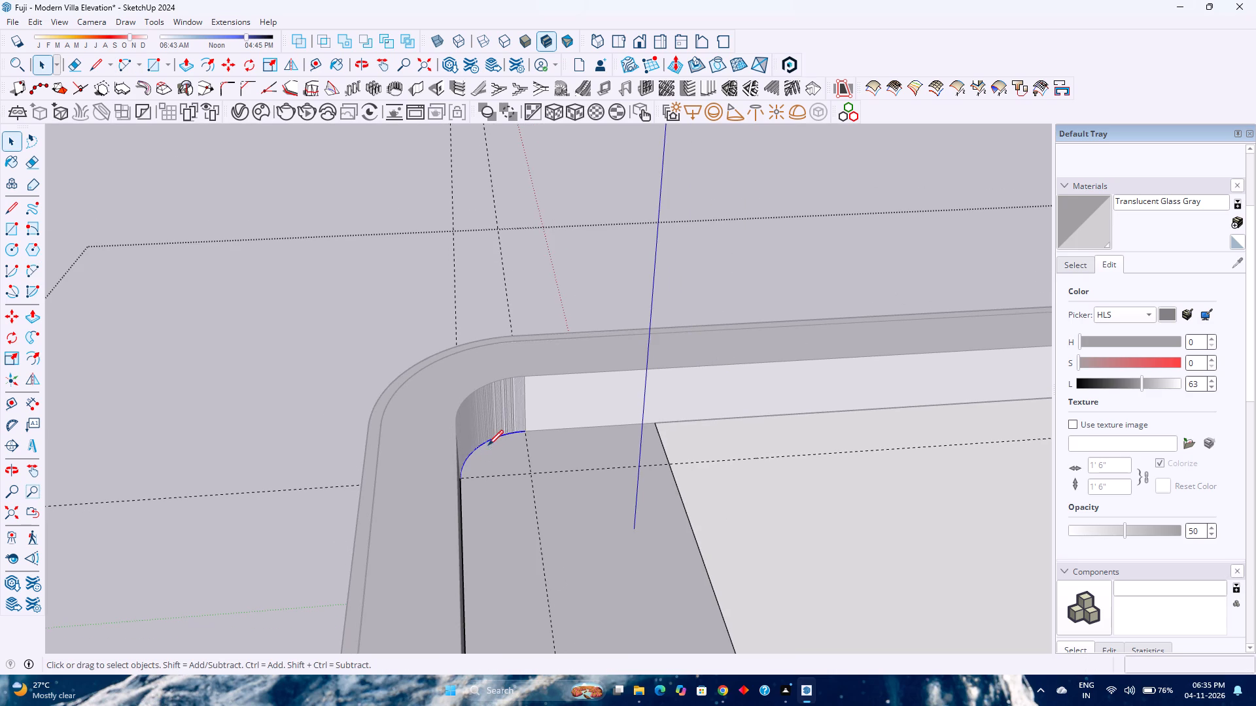
key("l")
left_click(528, 433)
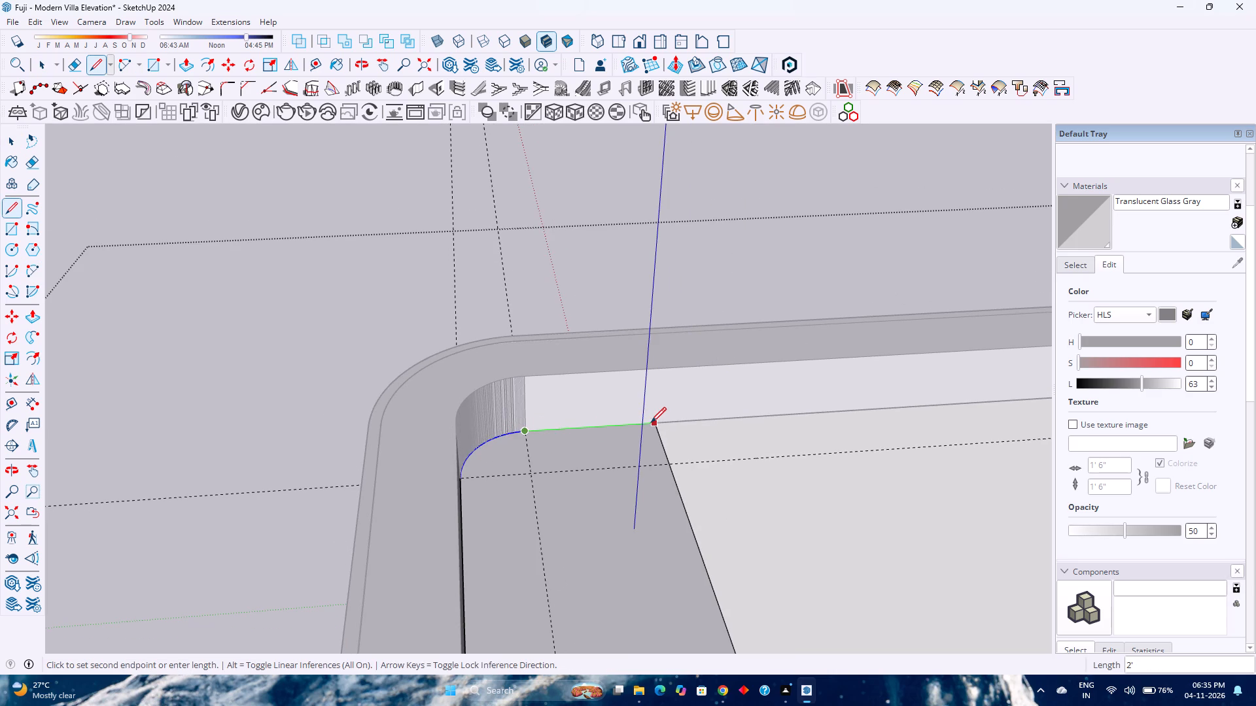
left_click(651, 422)
key("space")
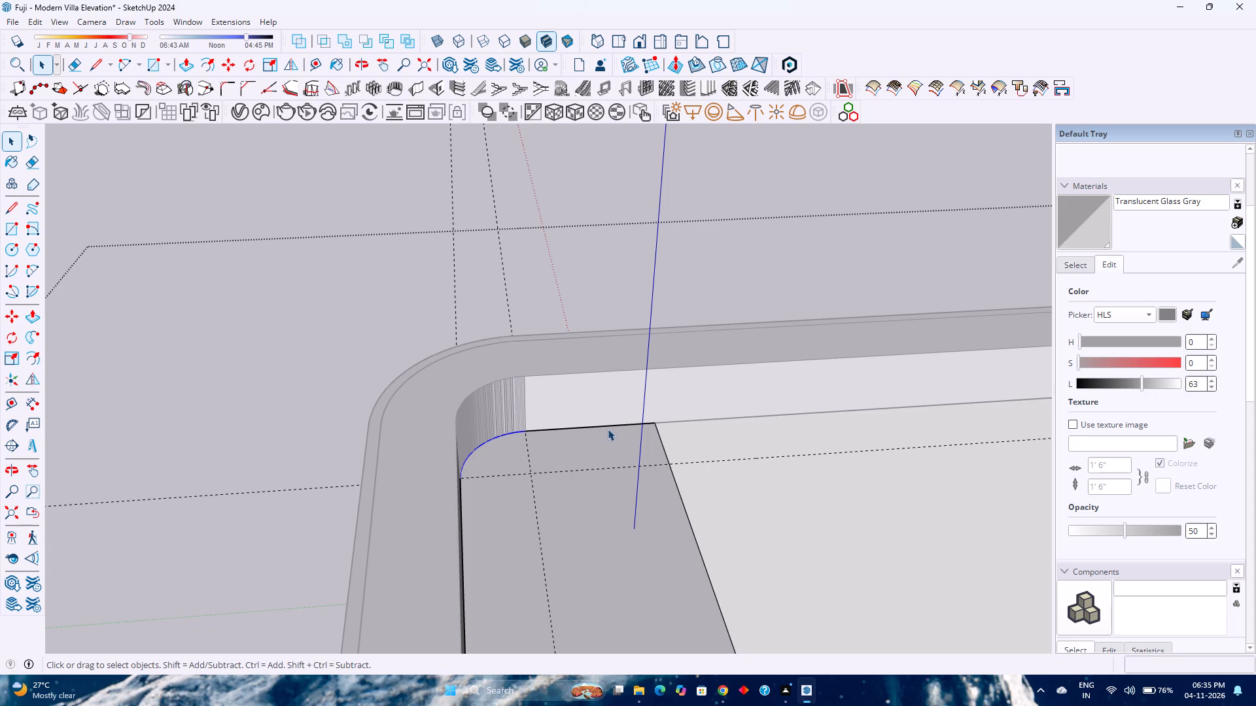
Select the short side line, both corner arcs and the long parapet line, and copy them 20' outward along the red axis.
left_click(610, 425, "ctrl")
scroll(604, 432, "down", 3)
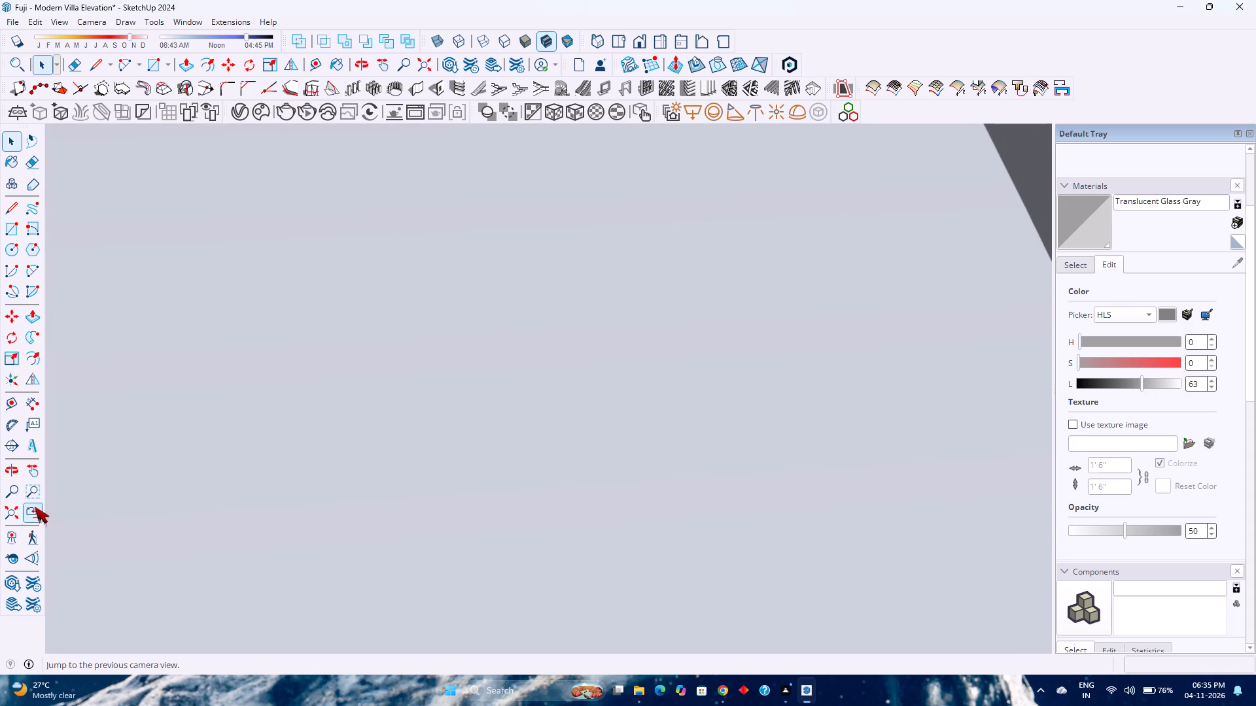
left_click(15, 516)
middle_click_drag(71, 509, 937, 490)
middle_click(937, 490)
scroll(791, 526, "up", 3)
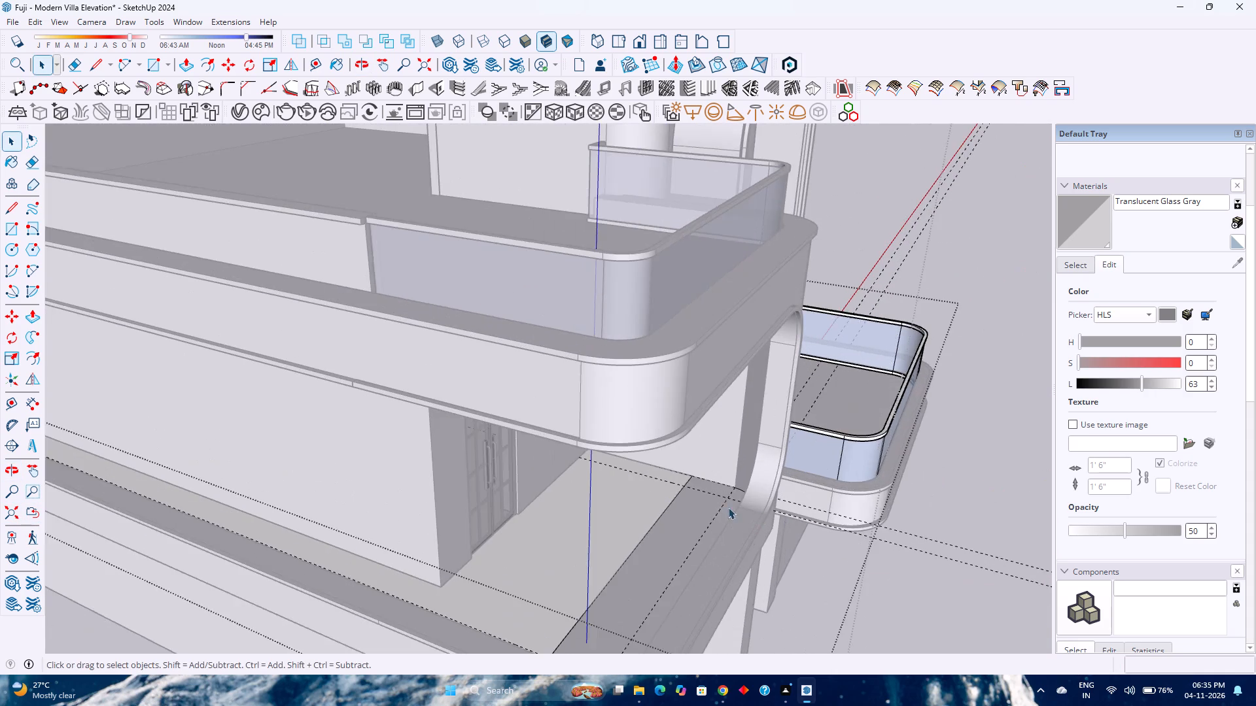
scroll(728, 507, "up", 1)
middle_click_drag(797, 505, 939, 490)
middle_click(940, 490)
scroll(796, 443, "up", 3)
scroll(867, 423, "up", 2)
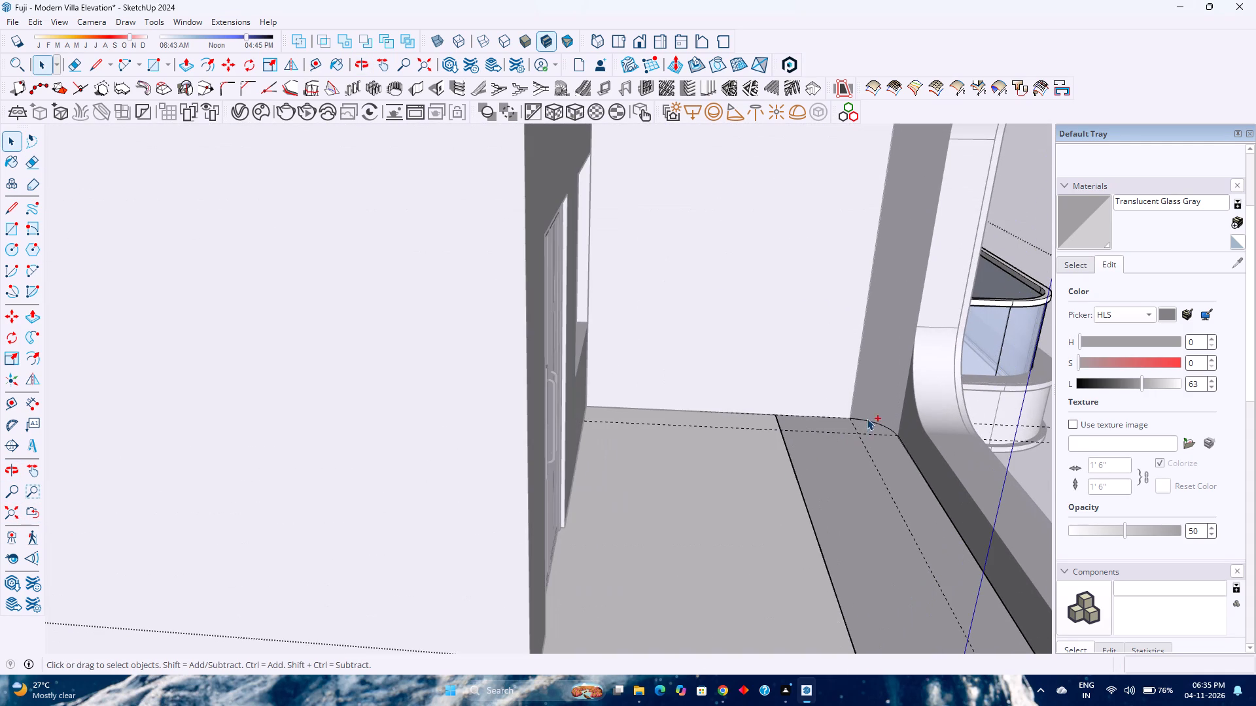
left_click(866, 422, "ctrl")
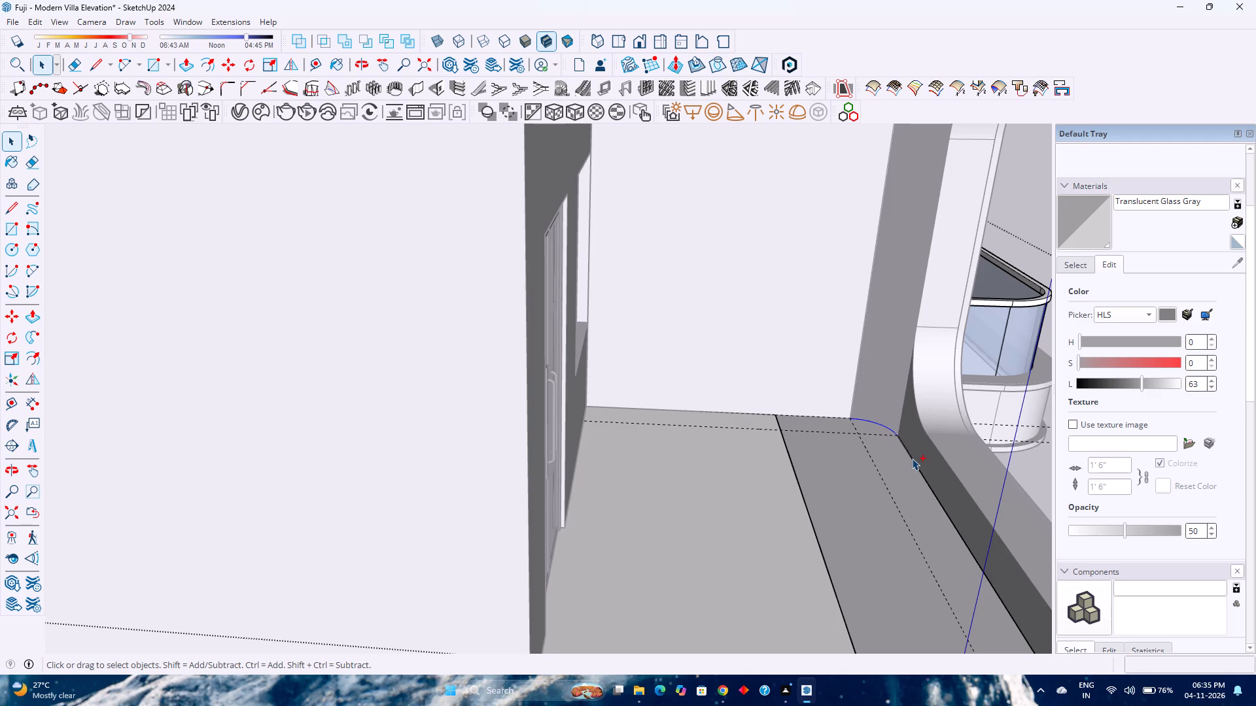
left_click(911, 459, "ctrl")
scroll(871, 460, "down", 7)
key("m")
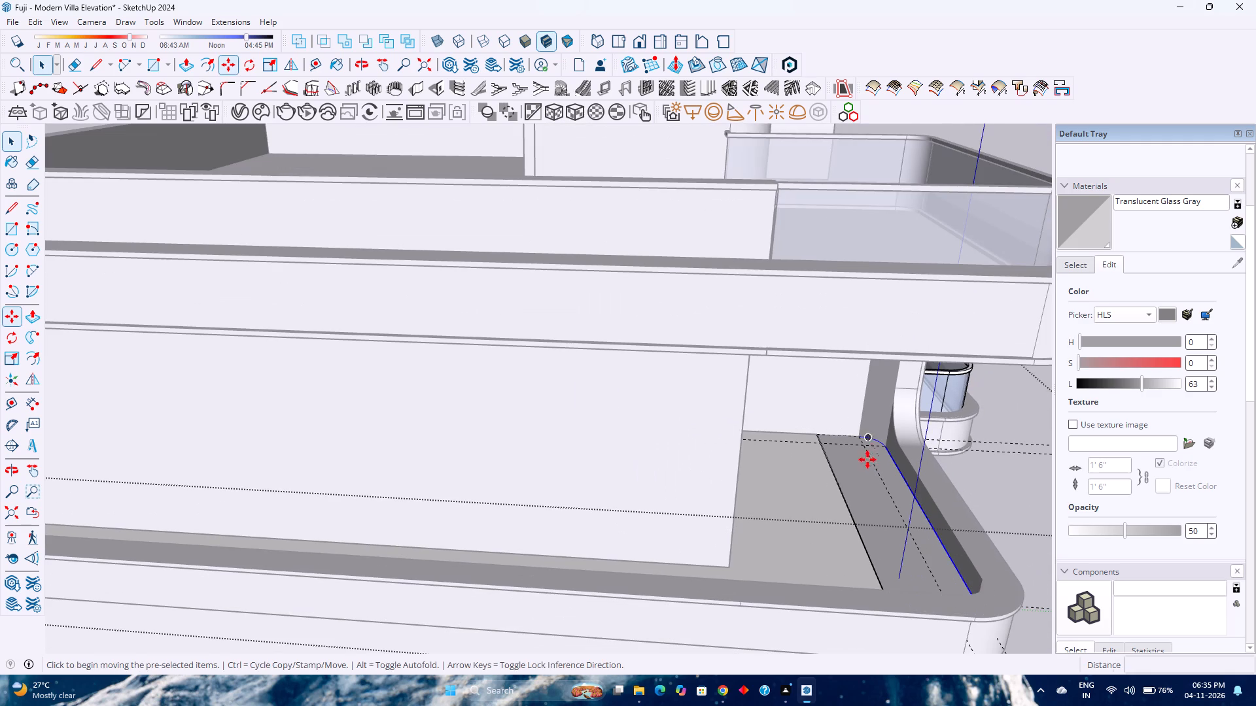
left_click(857, 437)
scroll(905, 530, "down", 4)
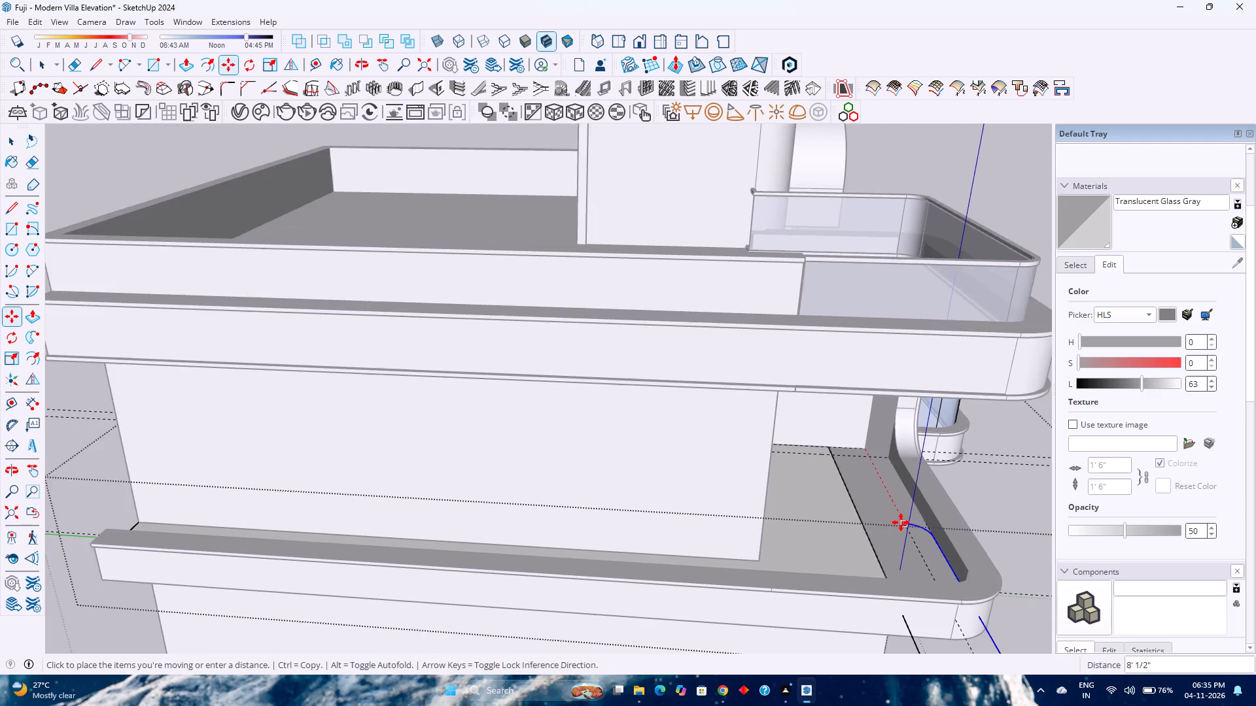
scroll(901, 522, "down", 5)
middle_click_drag(914, 569, 815, 443, "shift")
middle_click(815, 443, "shift")
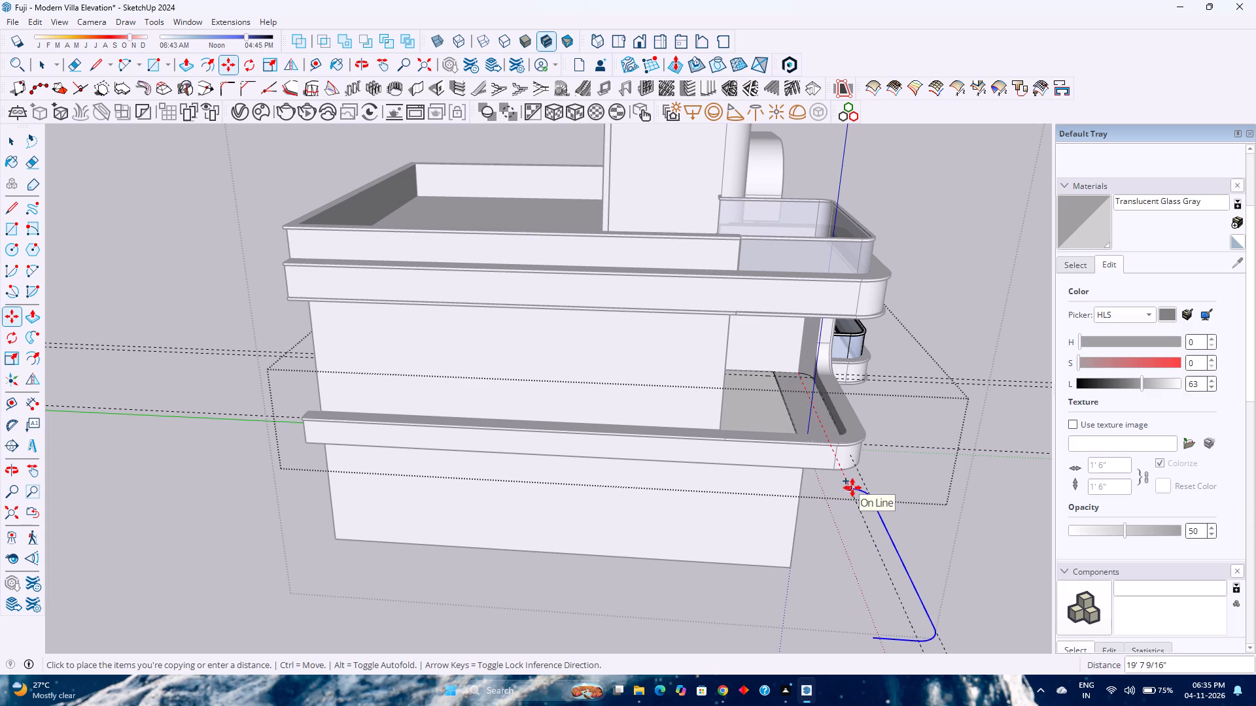
type("20'")
key("Return")
key("space")
Offset the copied outline inward by 0.5".
scroll(851, 496, "up", 3)
scroll(850, 497, "down", 3)
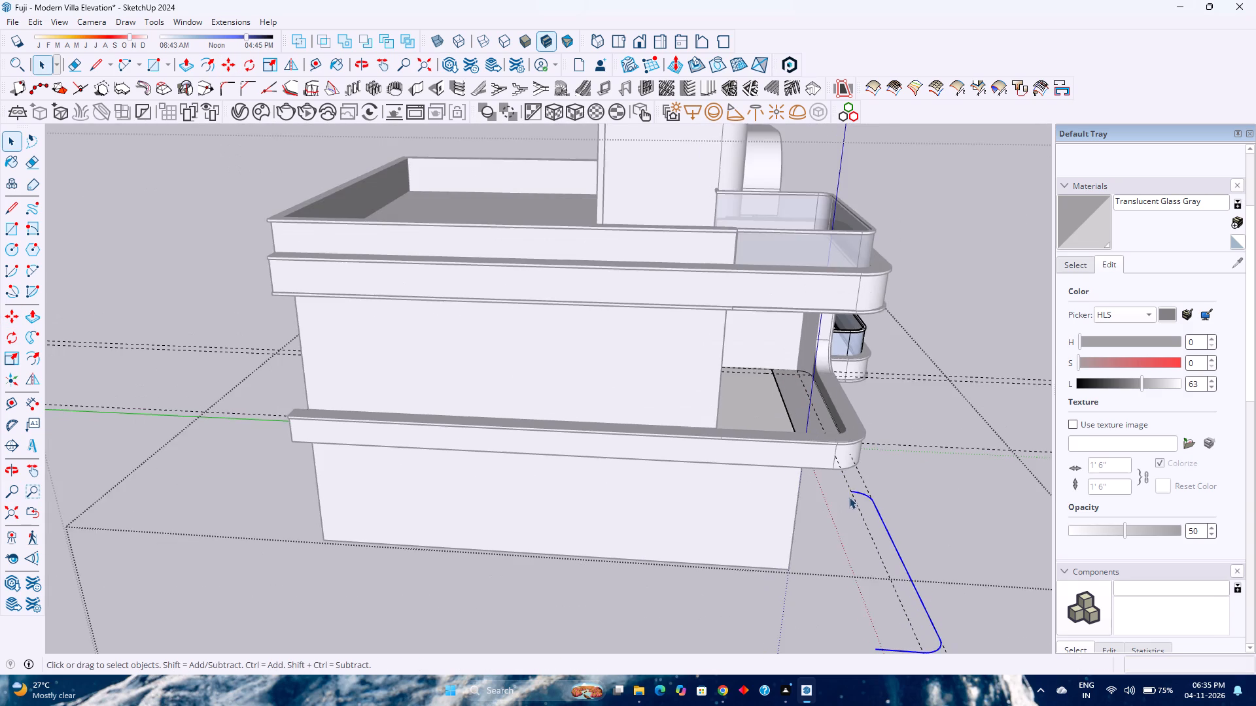
middle_click_drag(856, 527, 820, 452, "shift")
middle_click(816, 445, "shift")
middle_click_drag(804, 439, 837, 405)
middle_click(837, 404, "shift")
middle_click(837, 403, "shift")
middle_click_drag(775, 431, 777, 434)
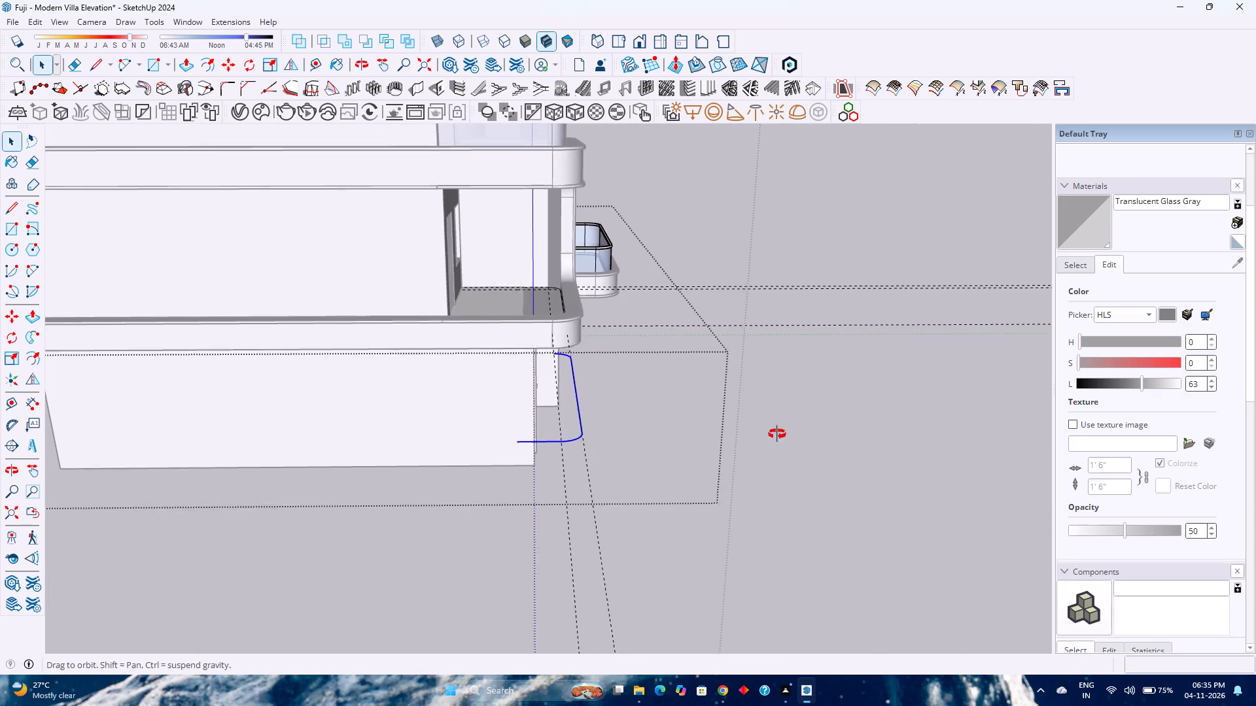
middle_click_drag(777, 434, 950, 449)
middle_click(950, 449)
middle_click_drag(833, 456, 921, 518)
middle_click(942, 496)
scroll(917, 447, "up", 2)
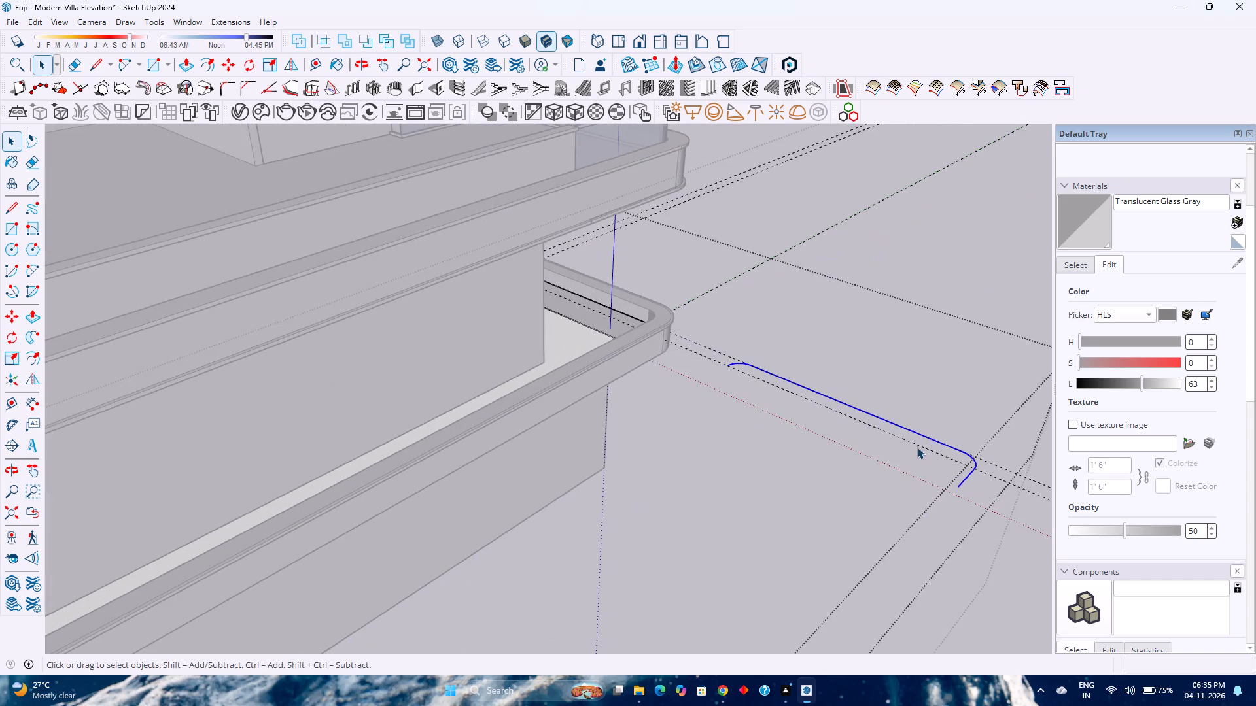
middle_click_drag(914, 454, 1021, 515)
middle_click(1021, 514)
scroll(922, 403, "up", 2)
scroll(873, 378, "up", 2)
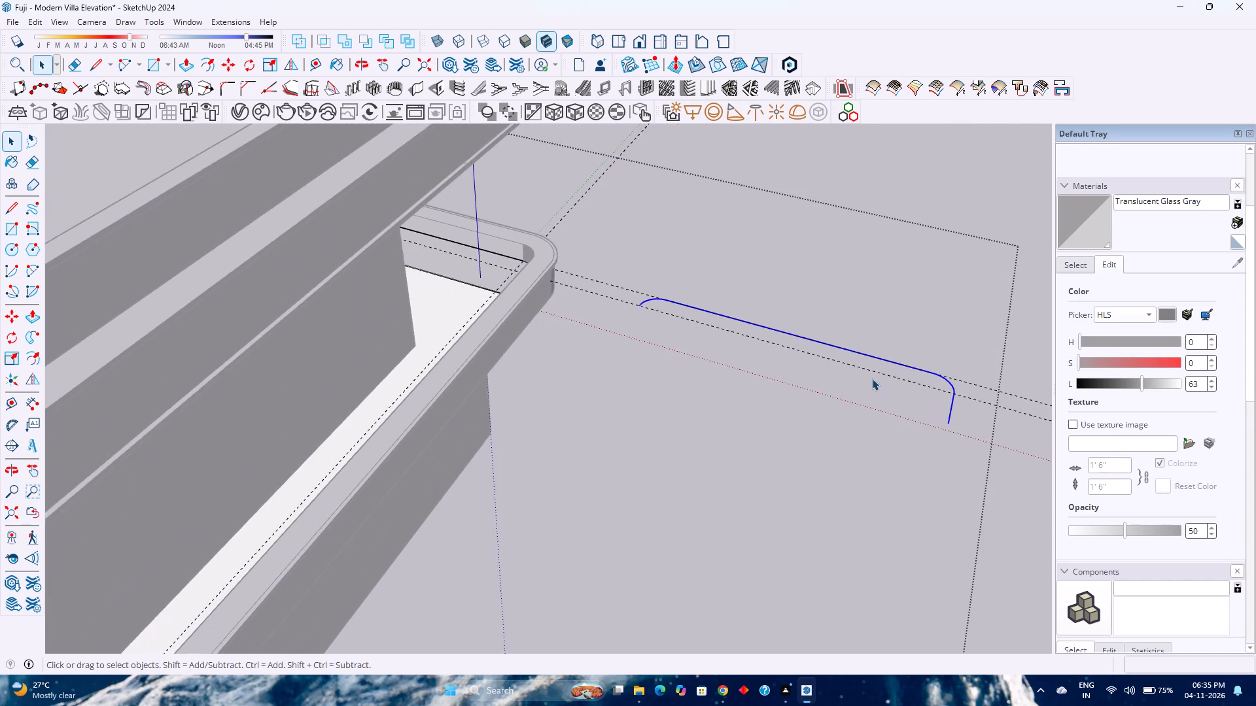
scroll(771, 338, "up", 1)
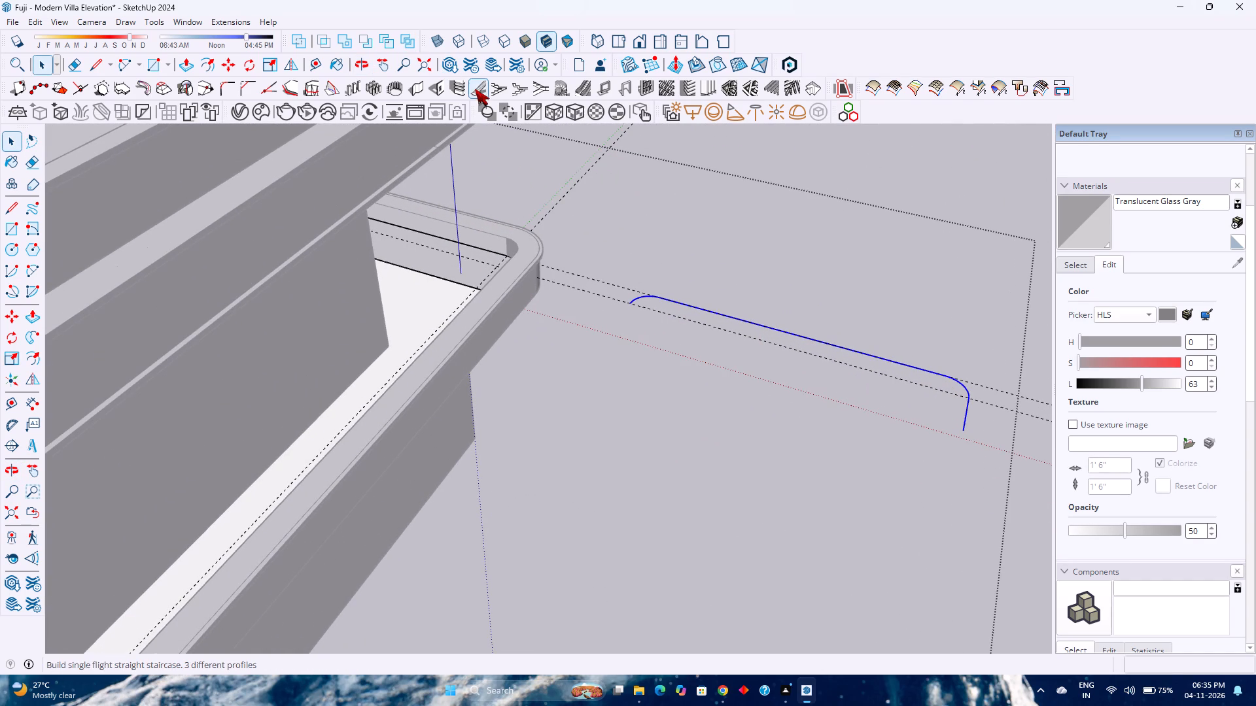
left_click(201, 71)
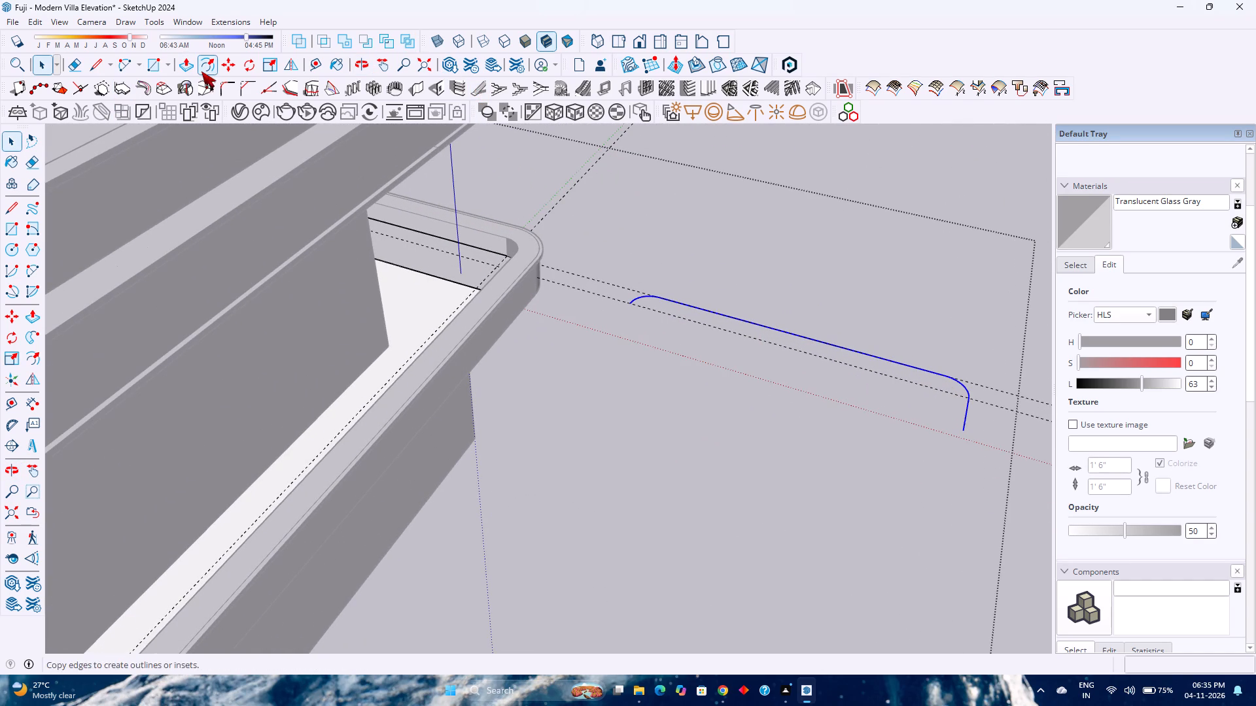
left_click(697, 304)
scroll(695, 314, "up", 6)
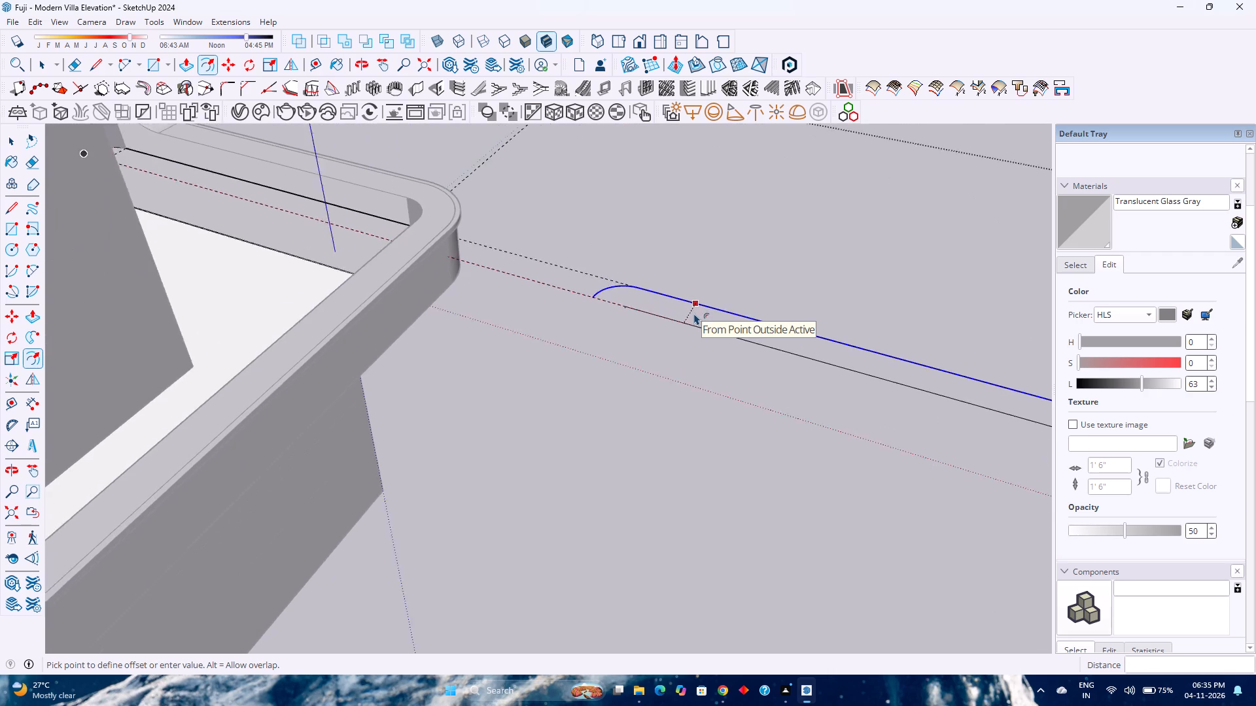
scroll(694, 313, "up", 2)
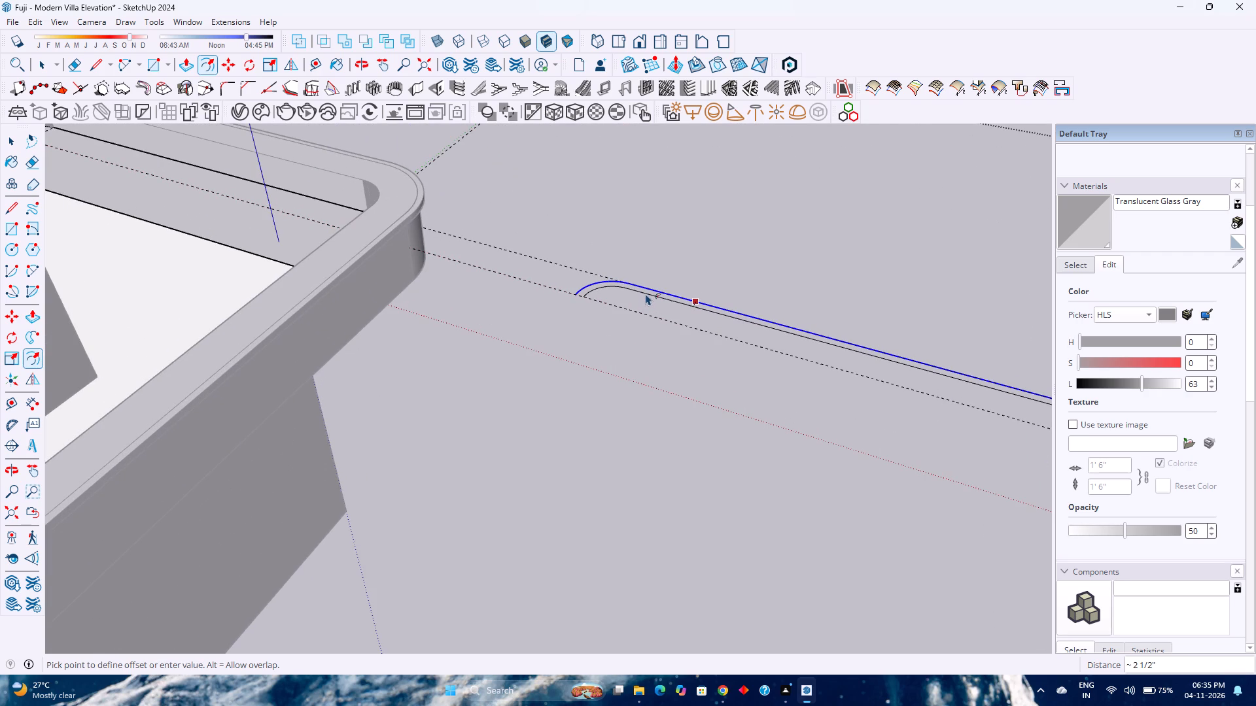
type("0.5")
key("Return")
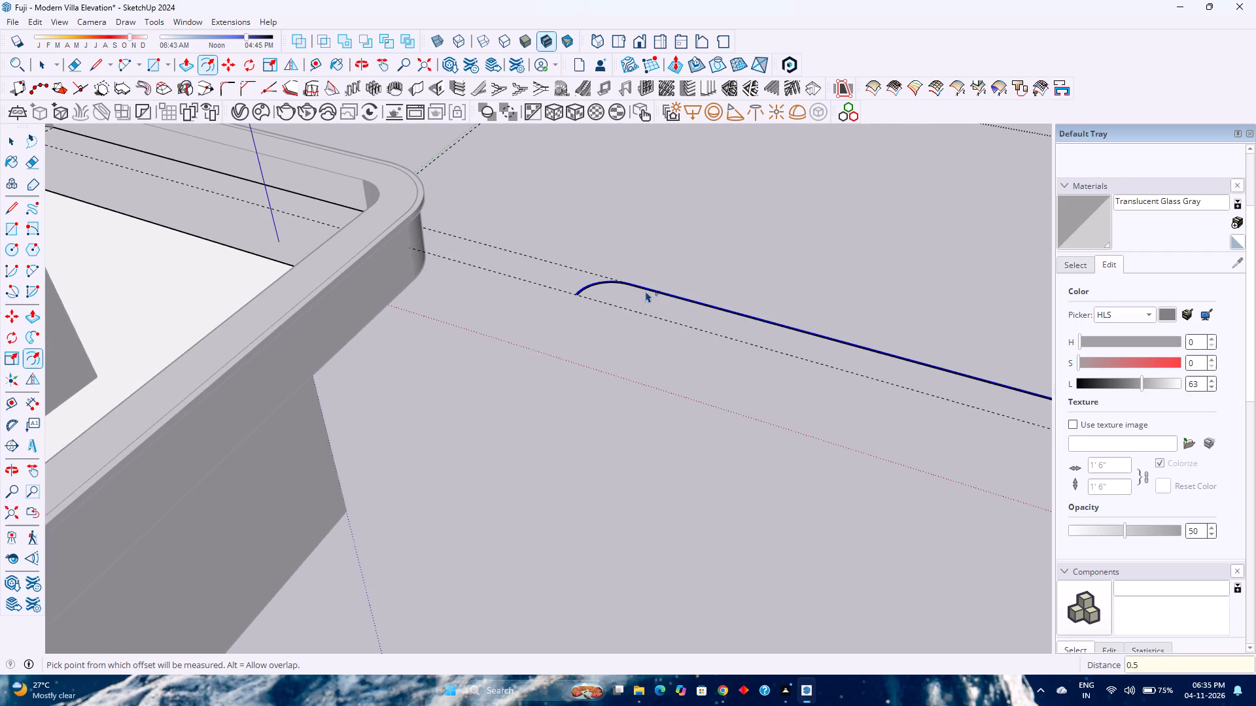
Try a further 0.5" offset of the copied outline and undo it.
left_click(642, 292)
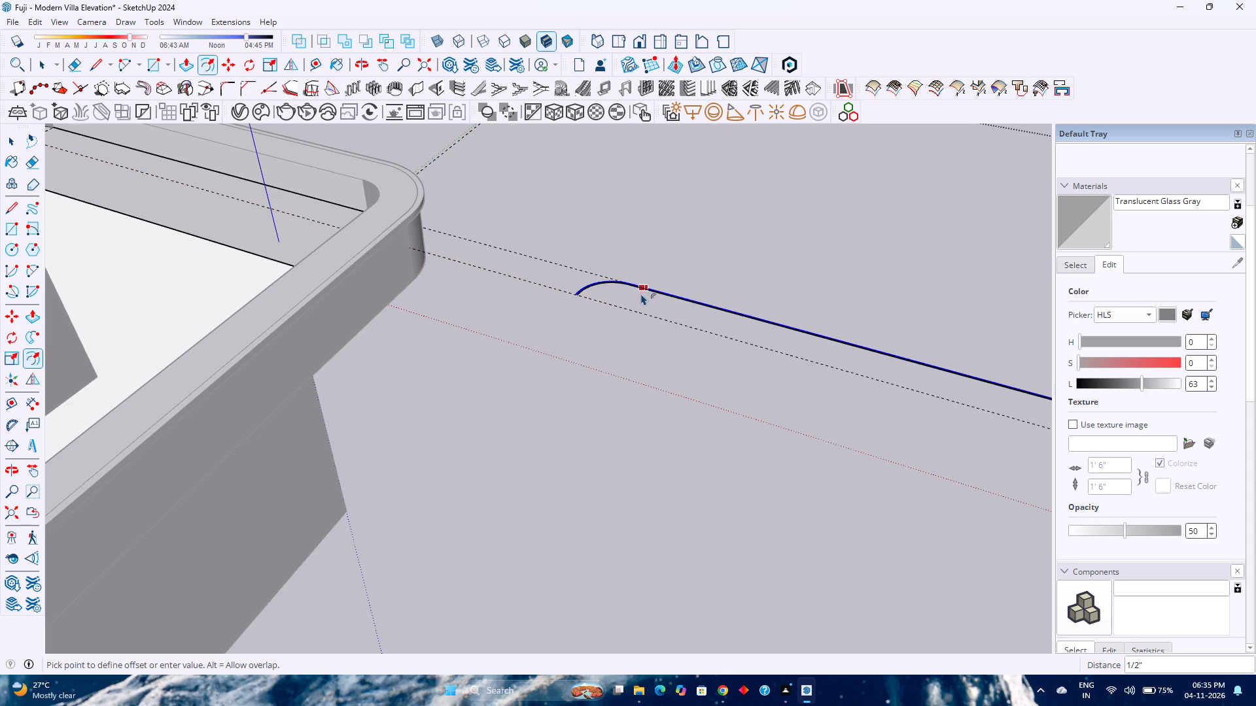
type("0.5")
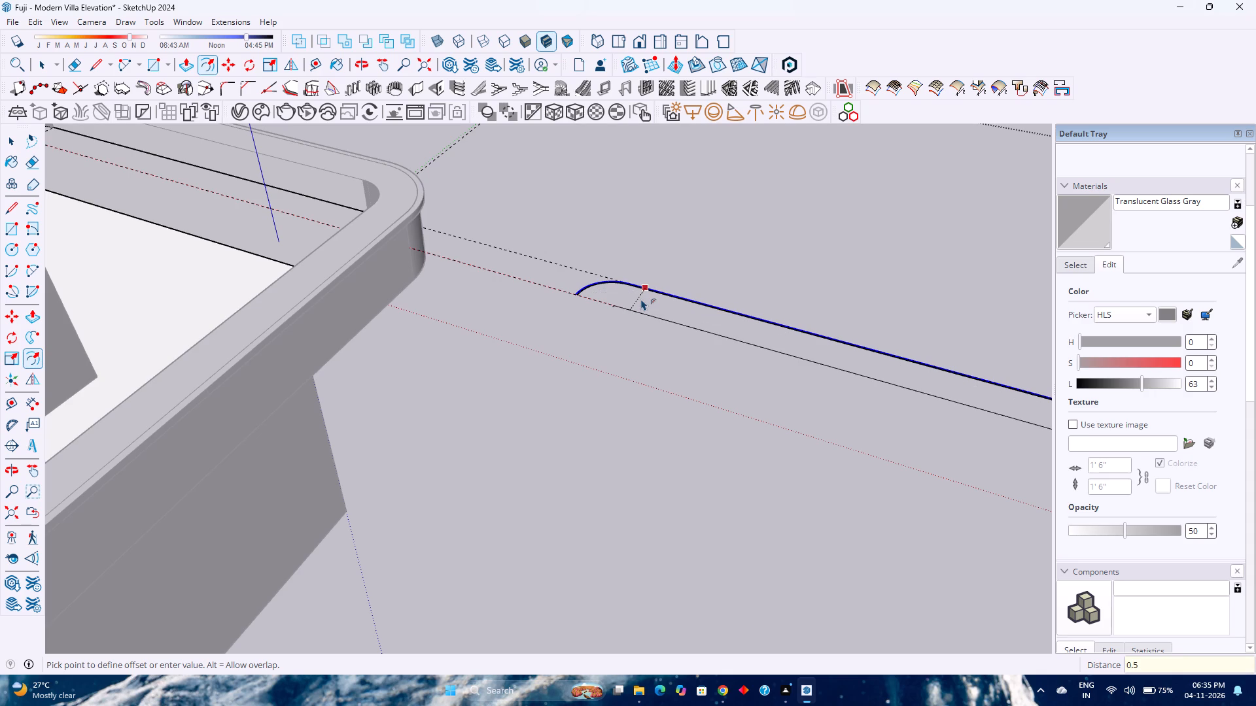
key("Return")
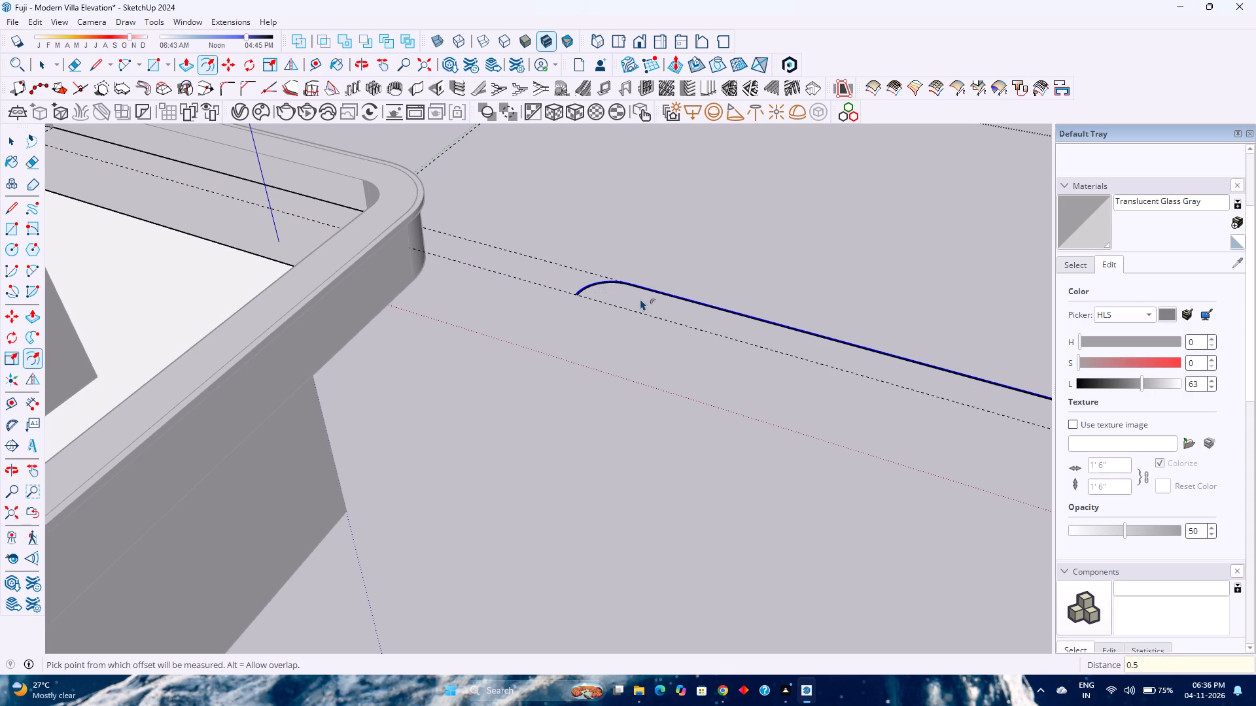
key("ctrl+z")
Offset the copied outline inward by 2.5", and delete the selected original outline.
left_click(641, 292)
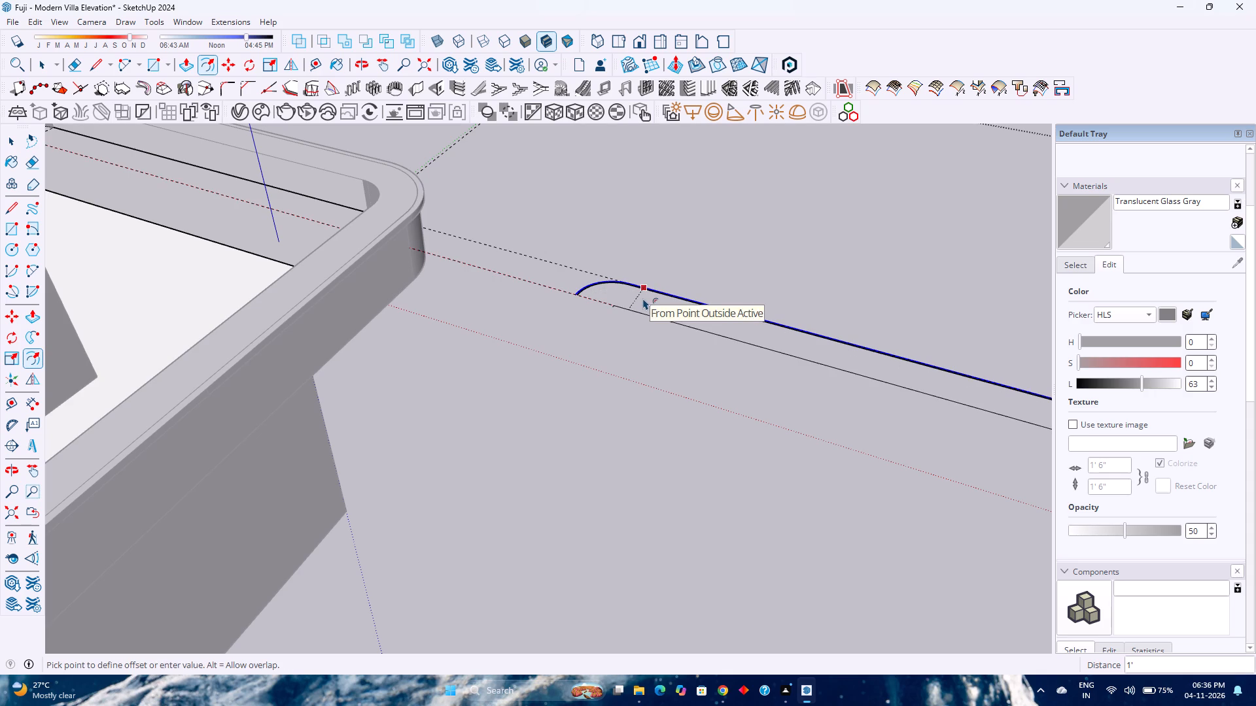
key("0")
key("BackSpace")
type("2.5")
key("Return")
key("space")
scroll(585, 297, "up", 5)
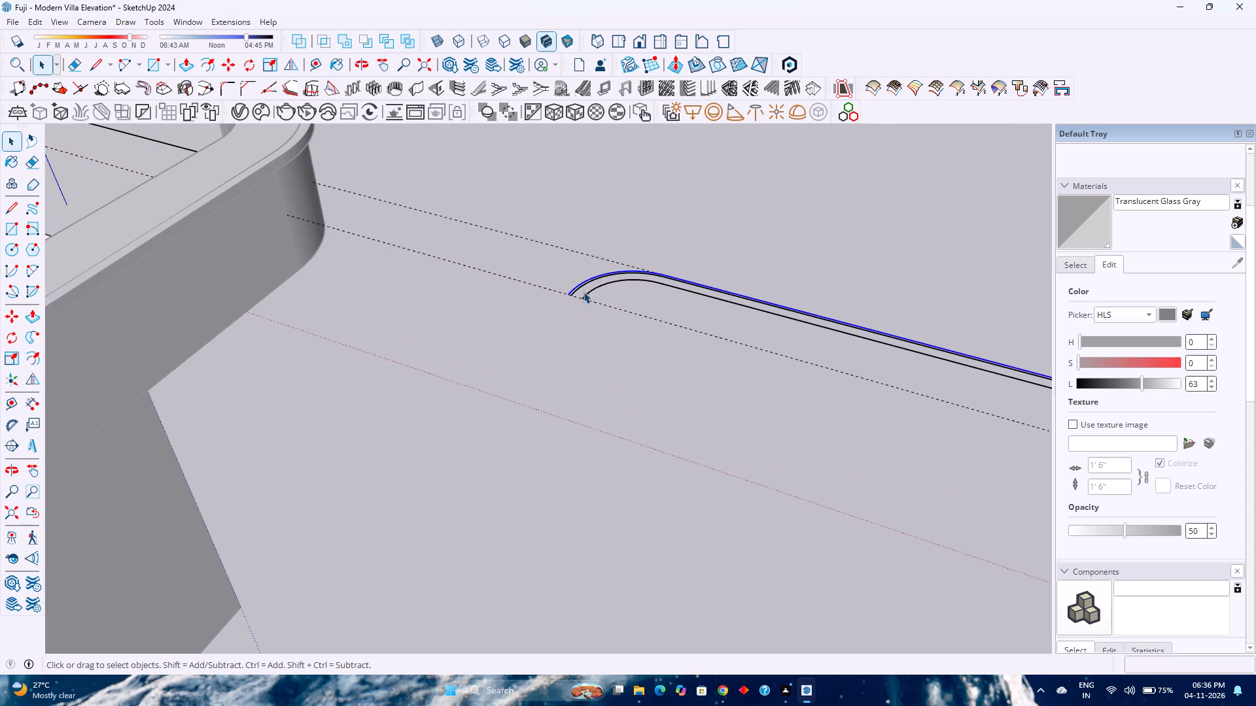
key("Delete")
Draw a line across the open curved end of the profile, joining its outer and inner edges.
scroll(582, 289, "up", 3)
key("l")
scroll(567, 299, "up", 2)
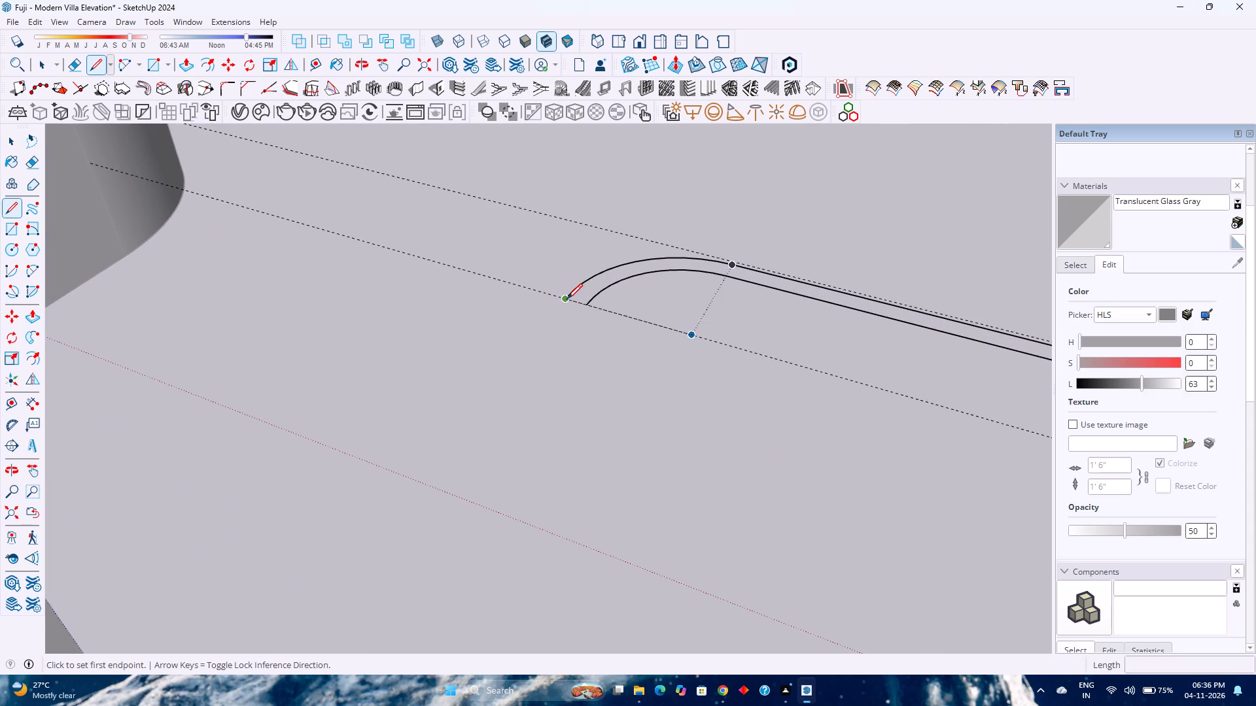
left_click(567, 299)
left_click(586, 304)
scroll(544, 329, "down", 8)
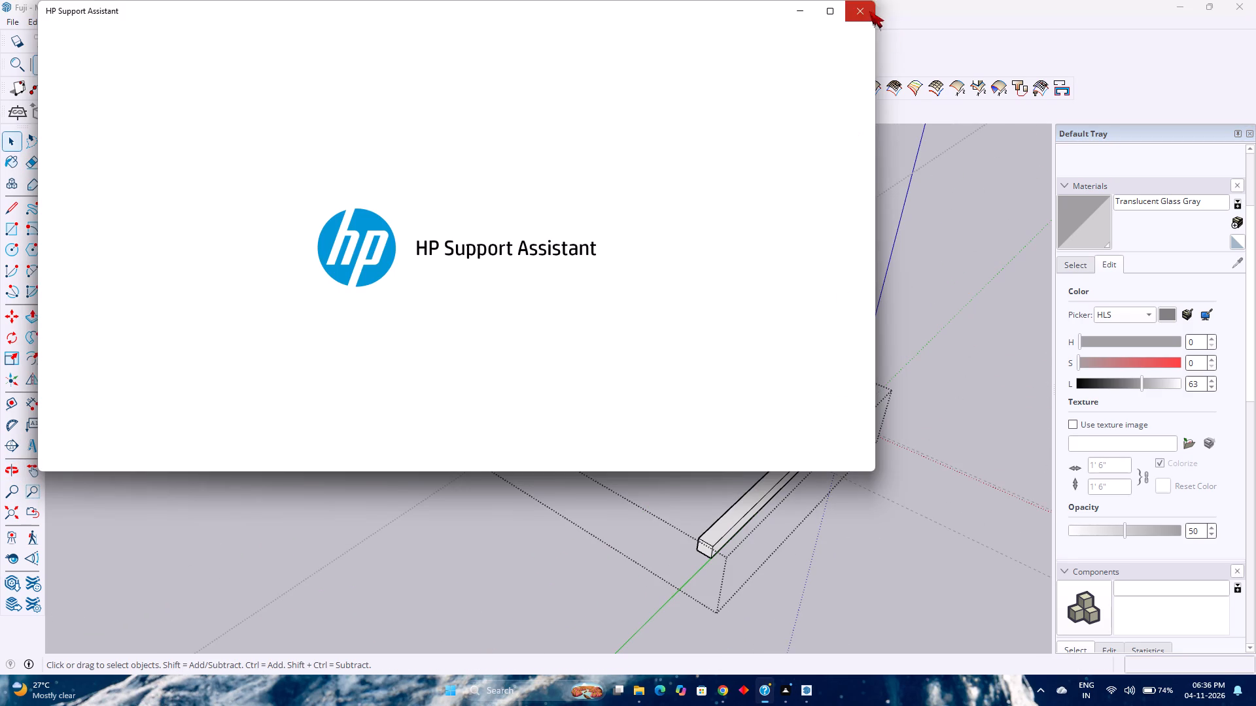
Close the HP Support Assistant window that covers the model.
left_click(869, 11)
Select the whole extruded rail and copy it 3' straight up along the blue axis.
triple_click(736, 518)
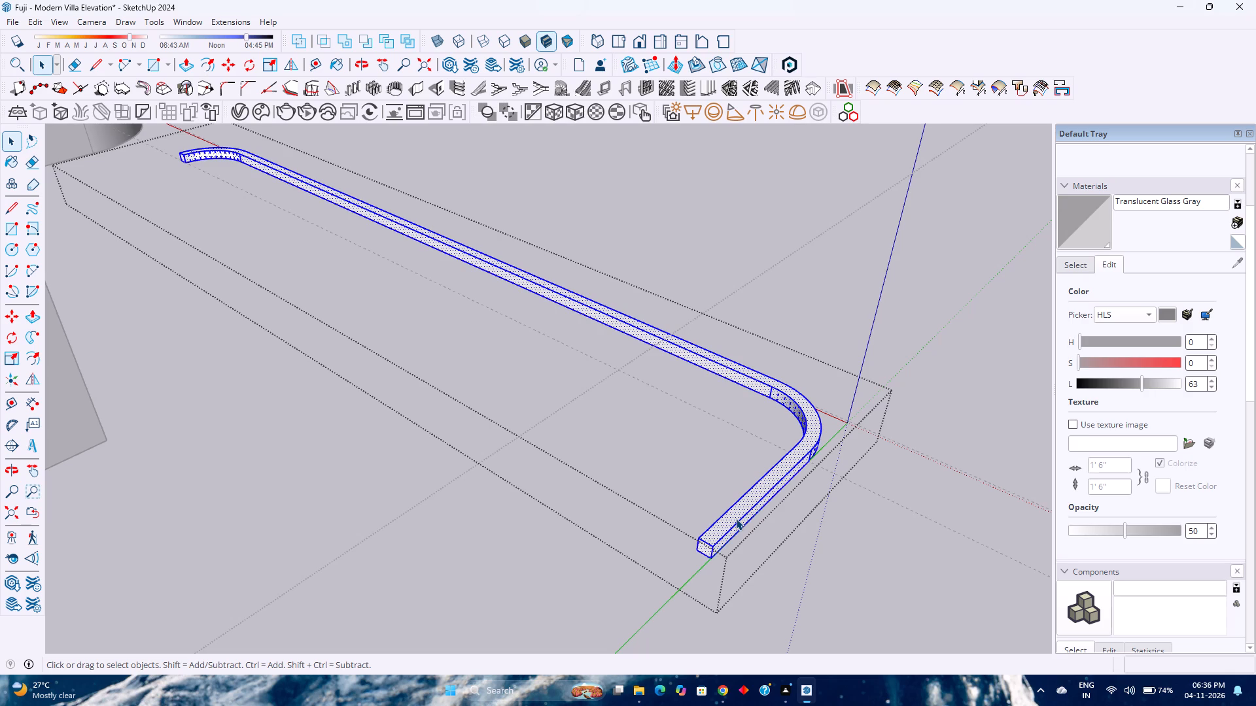
key("m")
left_click(708, 560)
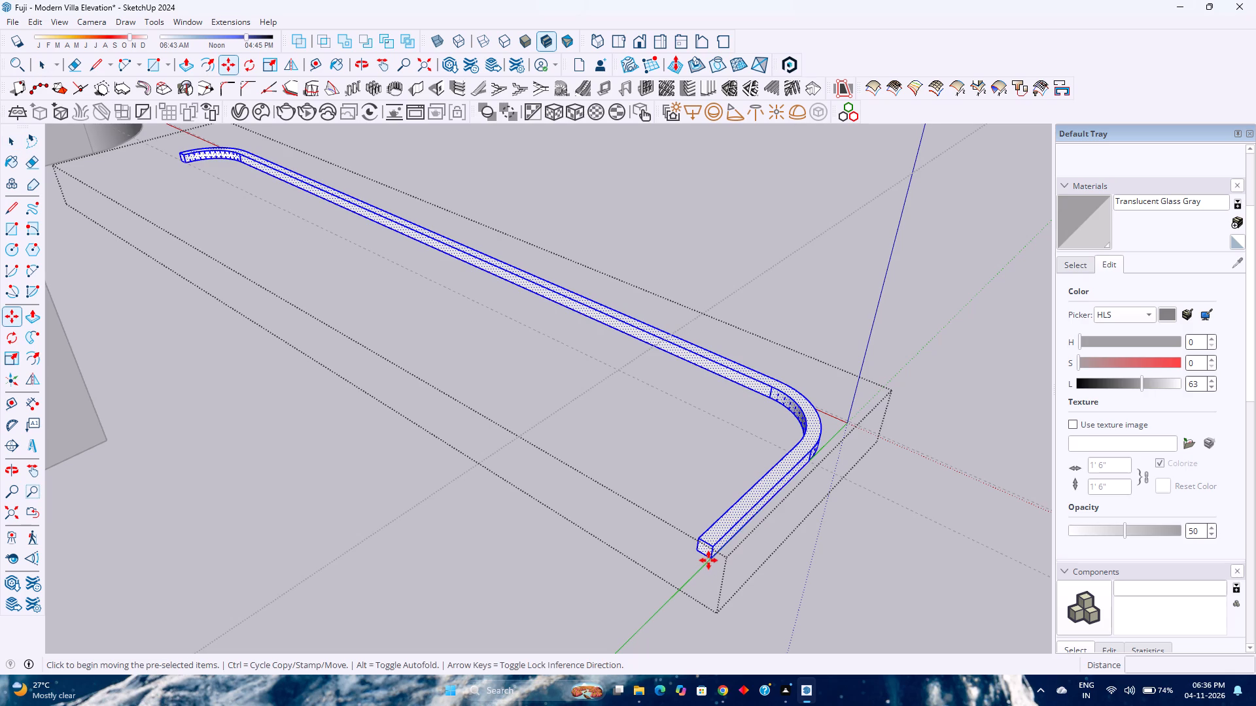
key("Up")
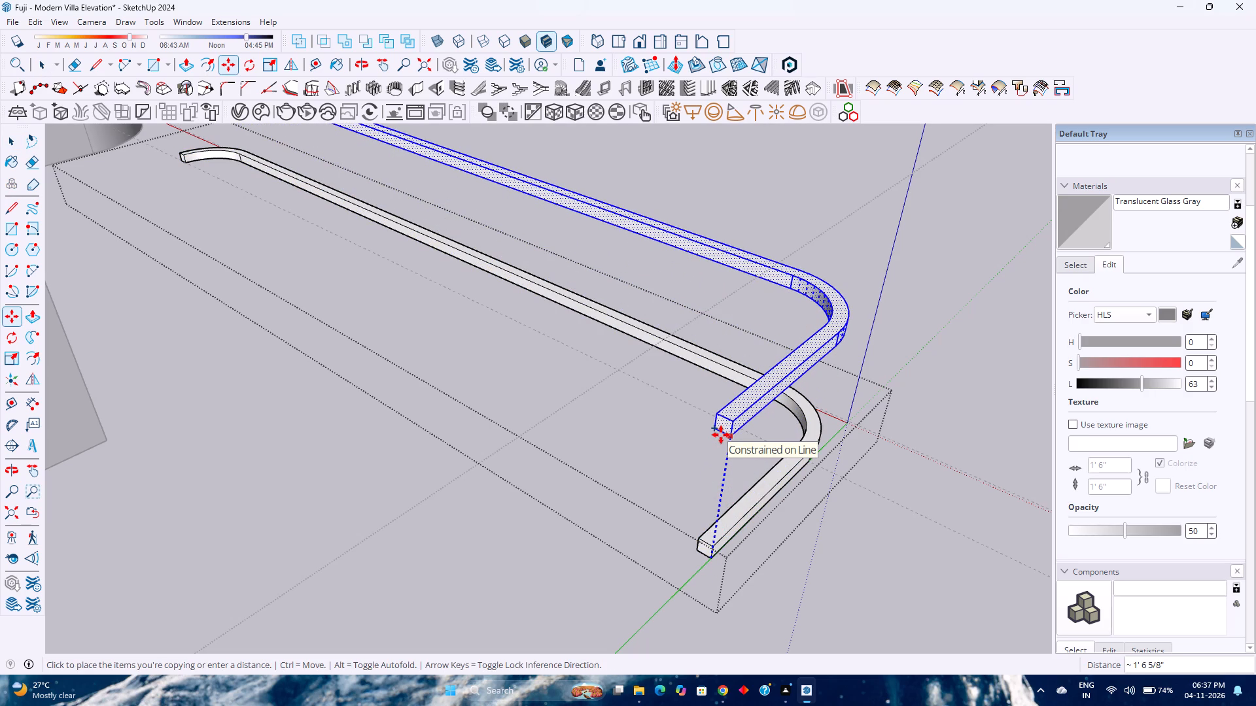
type("30")
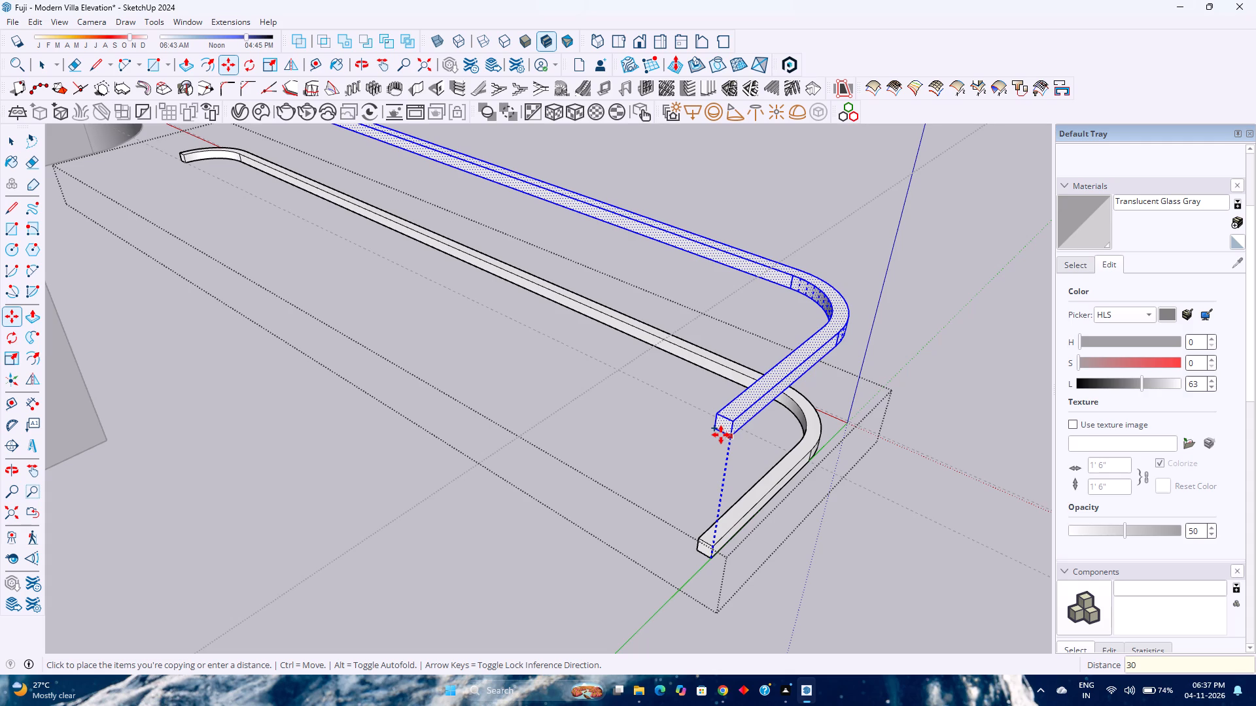
key("BackSpace")
key("BackSpace")
key("2")
key("BackSpace")
key("3")
key("apostrophe")
key("Return")
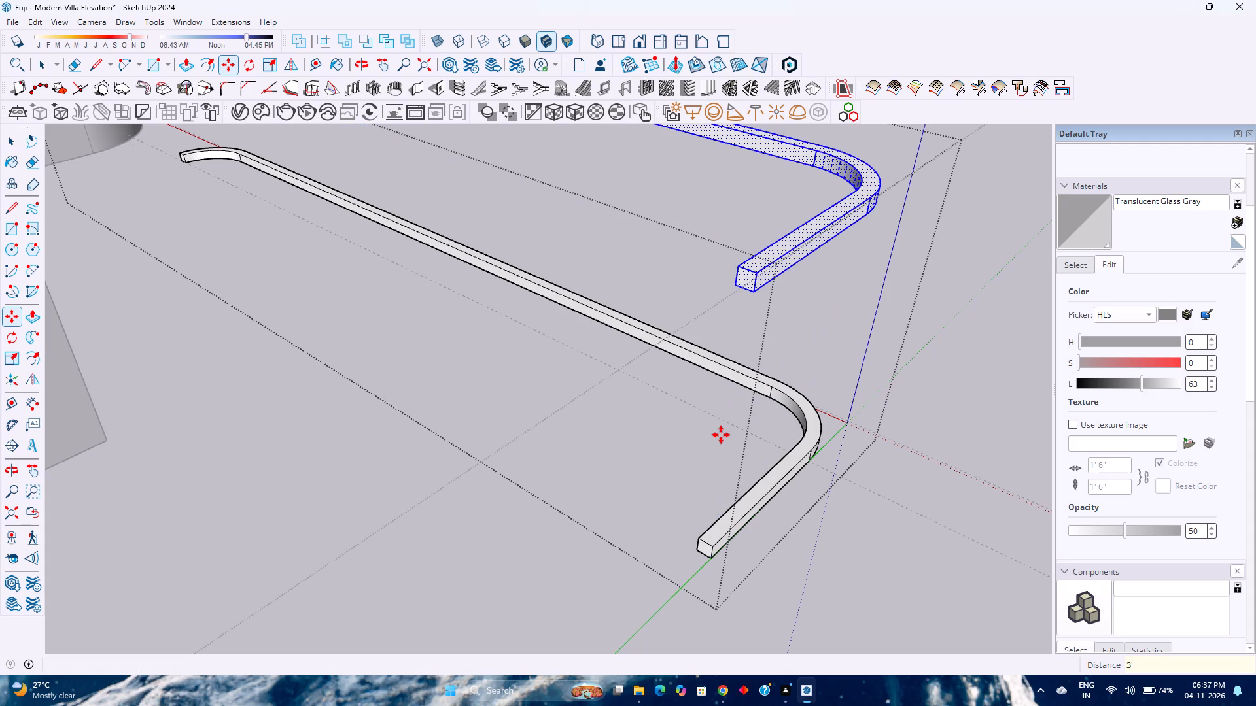
key("space")
Offset the lower rail's top face inward by 0.75".
scroll(738, 505, "down", 1)
double_click(739, 507)
scroll(739, 507, "up", 5)
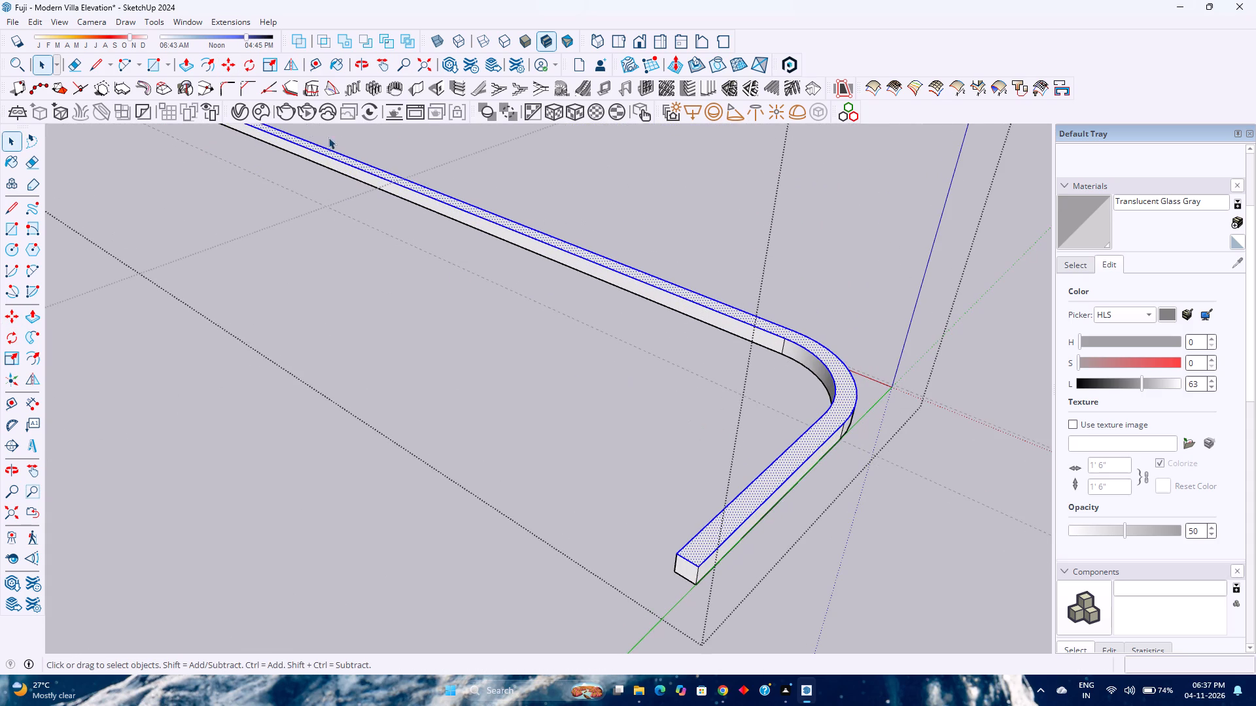
left_click(204, 63)
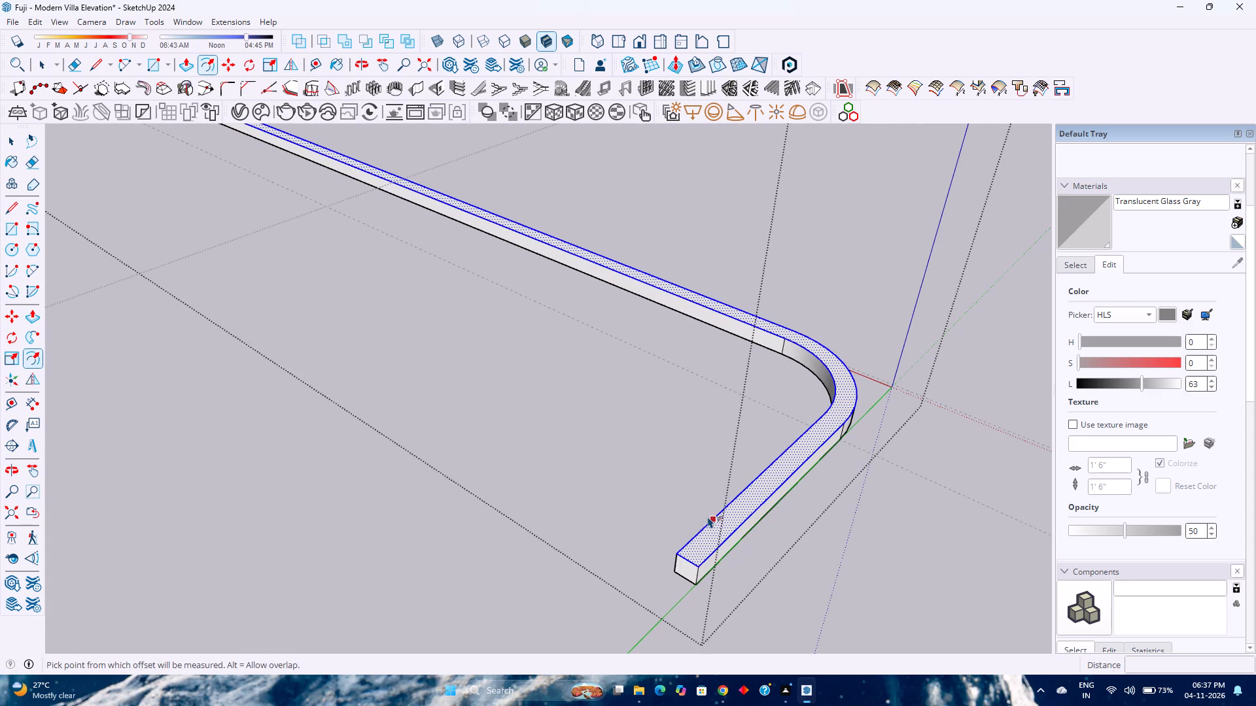
left_click(710, 518)
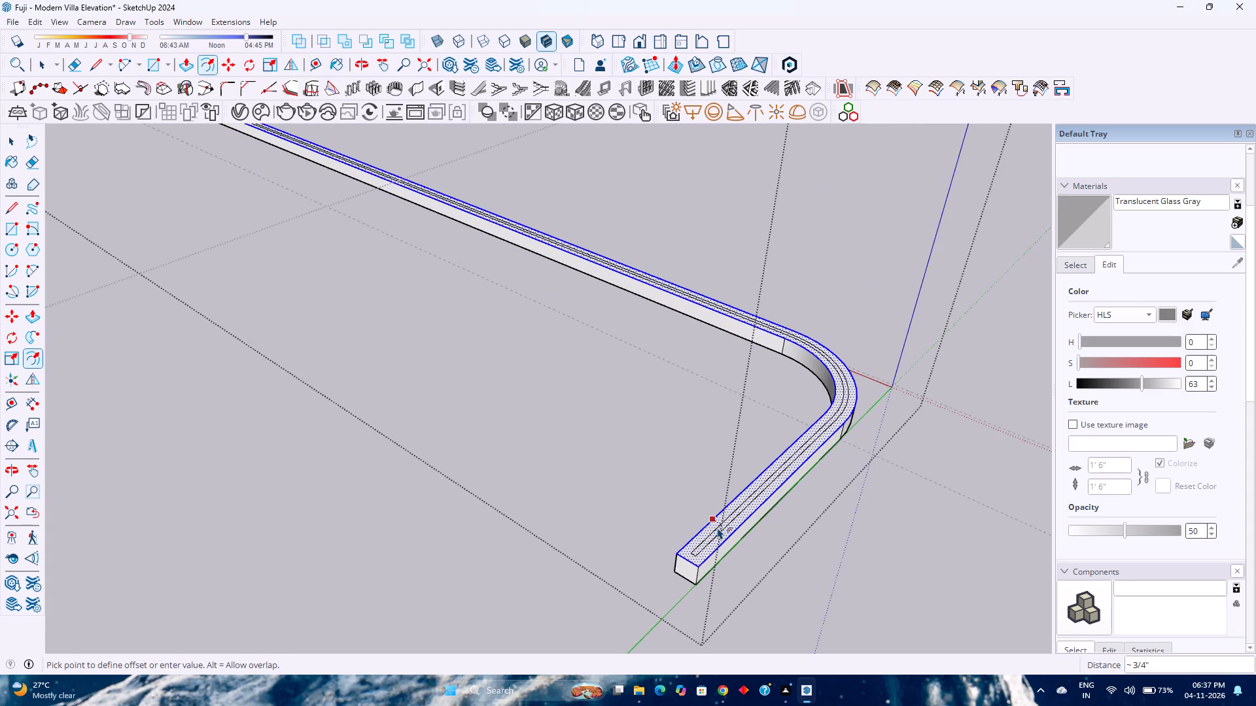
type("0.75")
key("Return")
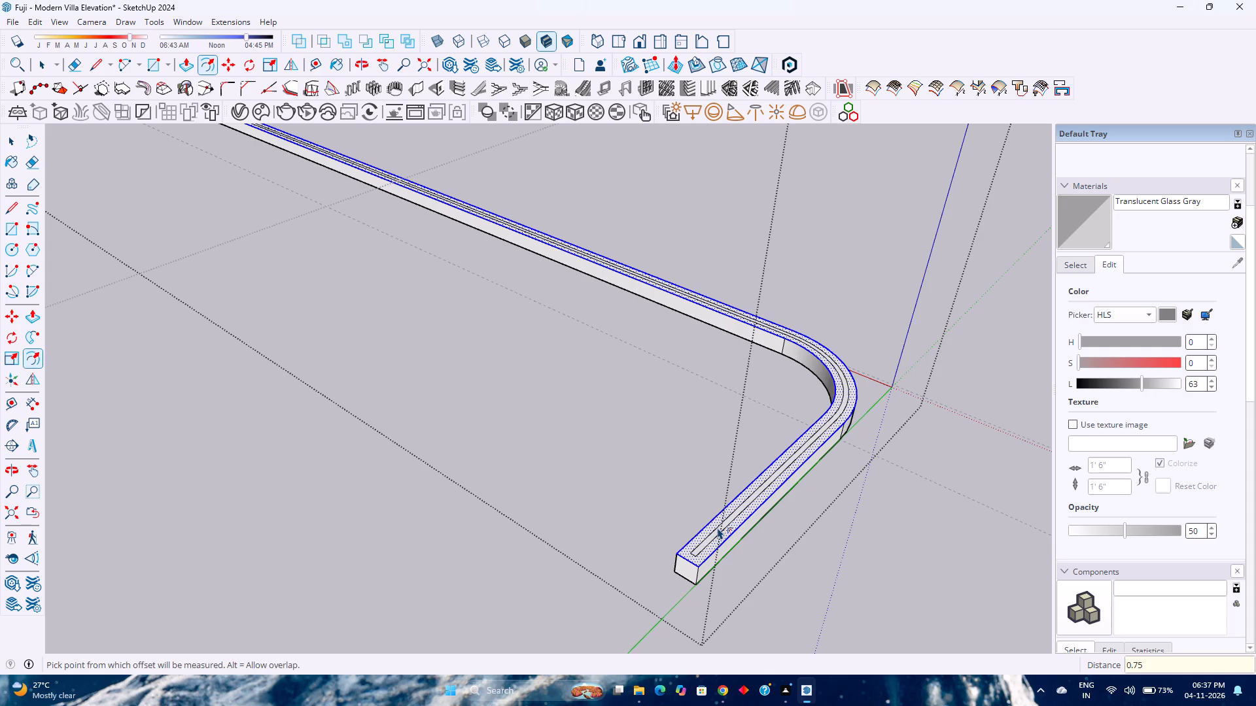
key("space")
key("space")
key("Escape")
Select the thin inner strip on the lower rail's top face and copy it 15' outward along the red axis.
scroll(716, 535, "up", 2)
left_click(716, 535)
left_click(716, 535)
left_click(715, 535)
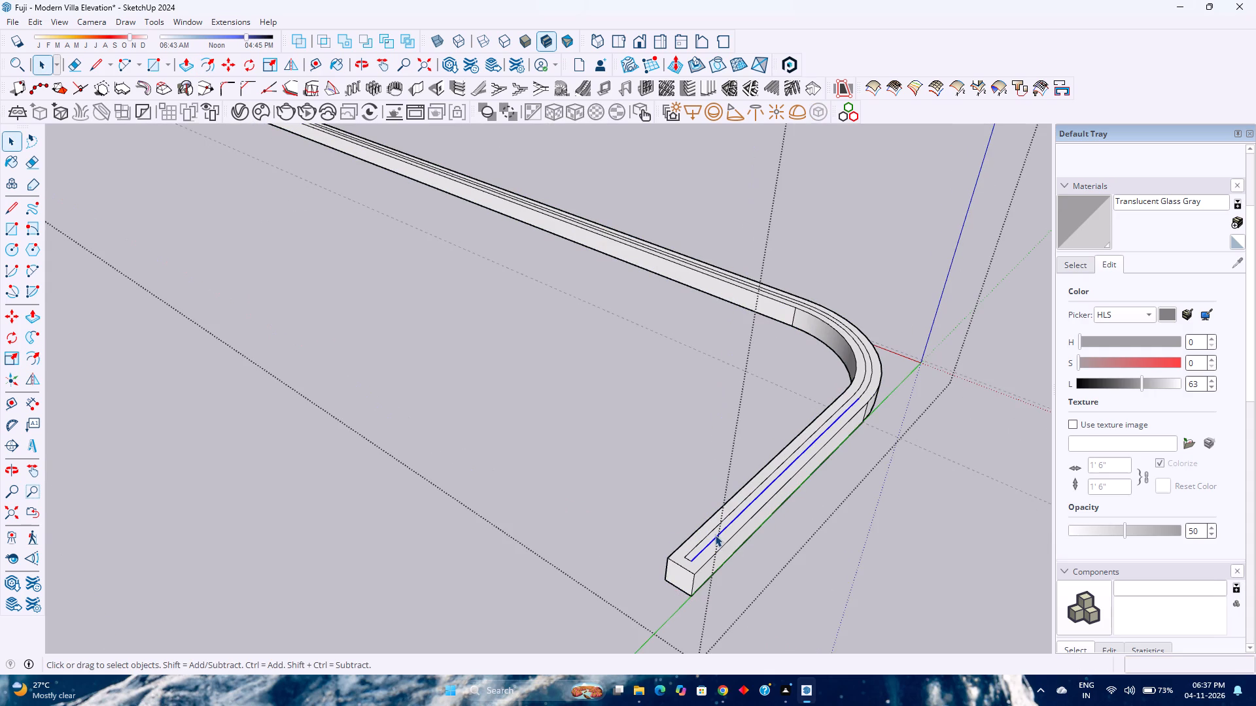
double_click(712, 533)
scroll(710, 542, "up", 4)
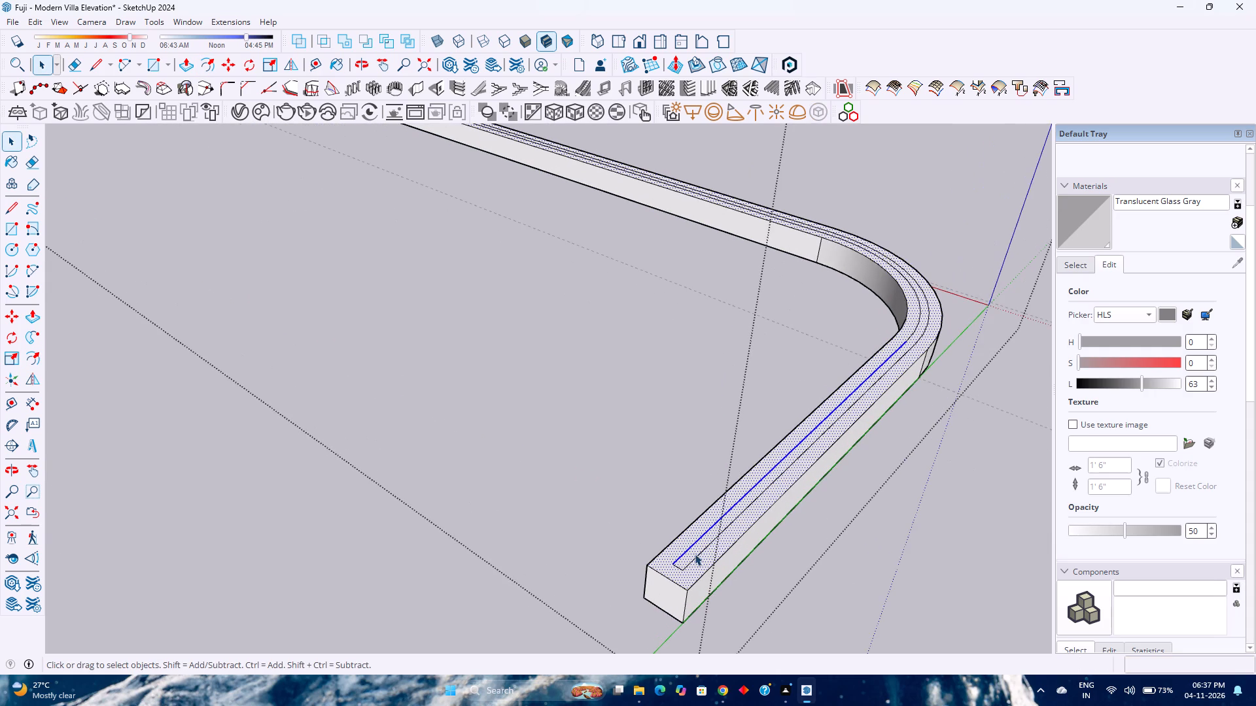
left_click(691, 554)
key("m")
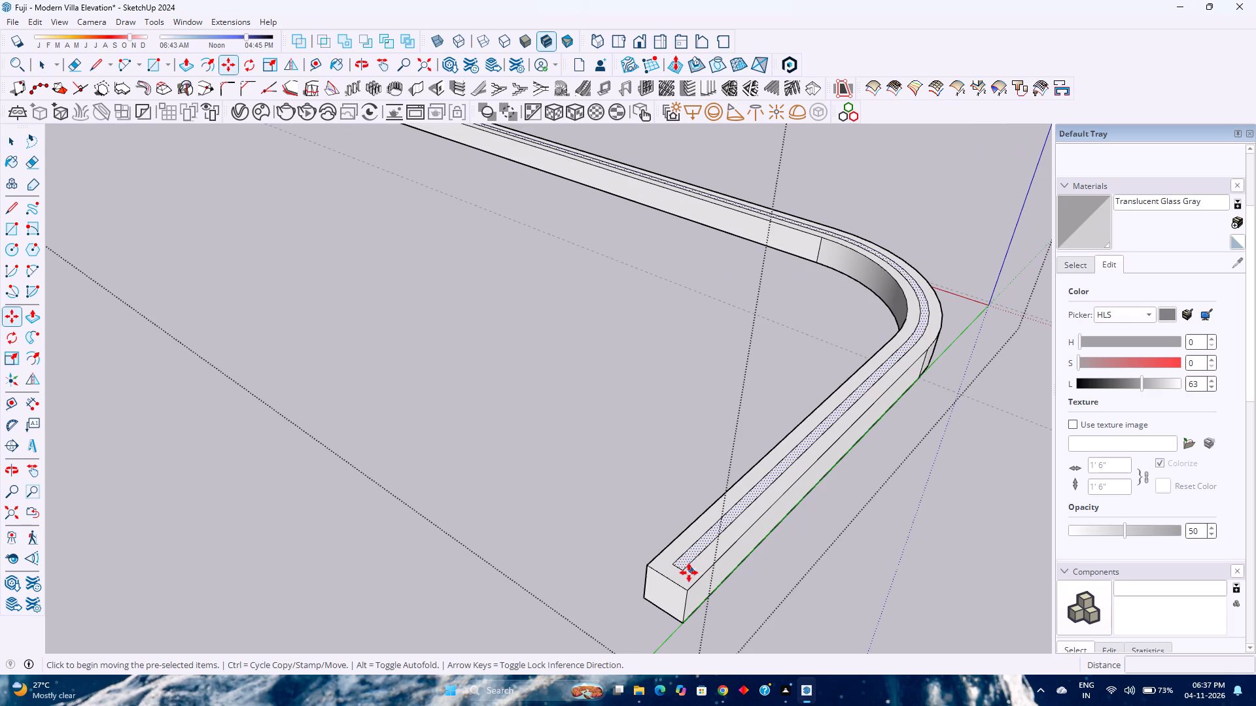
left_click(686, 573)
scroll(744, 611, "down", 11)
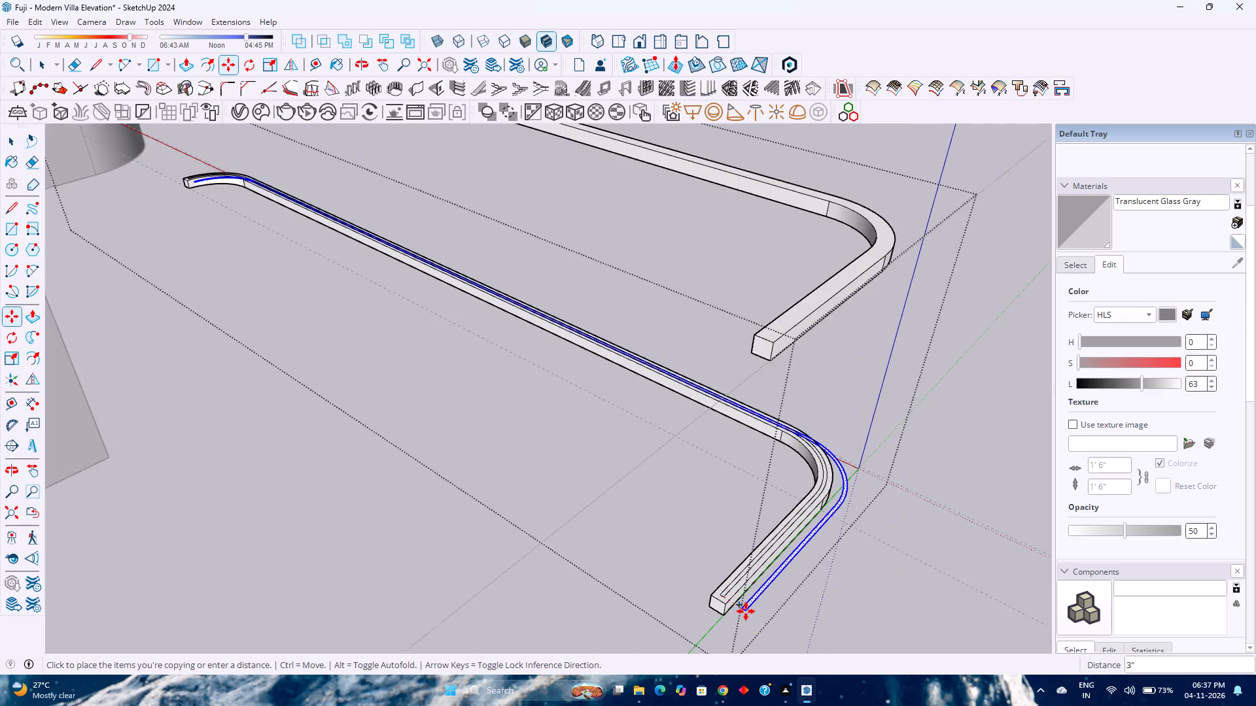
scroll(746, 611, "down", 1)
scroll(746, 611, "up", 1)
scroll(746, 610, "down", 3)
middle_click_drag(746, 610, 736, 606, "shift")
middle_click_drag(734, 605, 712, 588, "shift")
middle_click(712, 588, "shift")
middle_click(712, 587, "shift")
middle_click(712, 587, "shift")
middle_click(712, 587, "shift")
middle_click(712, 587)
scroll(799, 607, "down", 6)
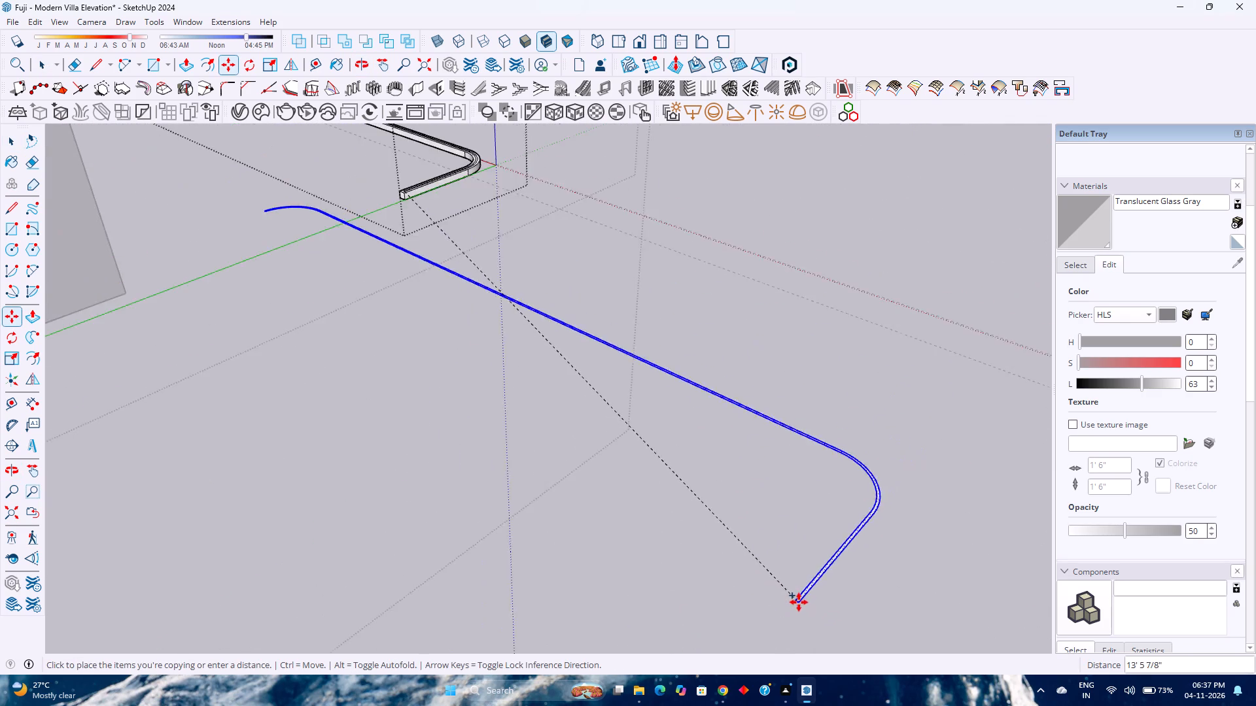
scroll(799, 602, "down", 2)
key("Left")
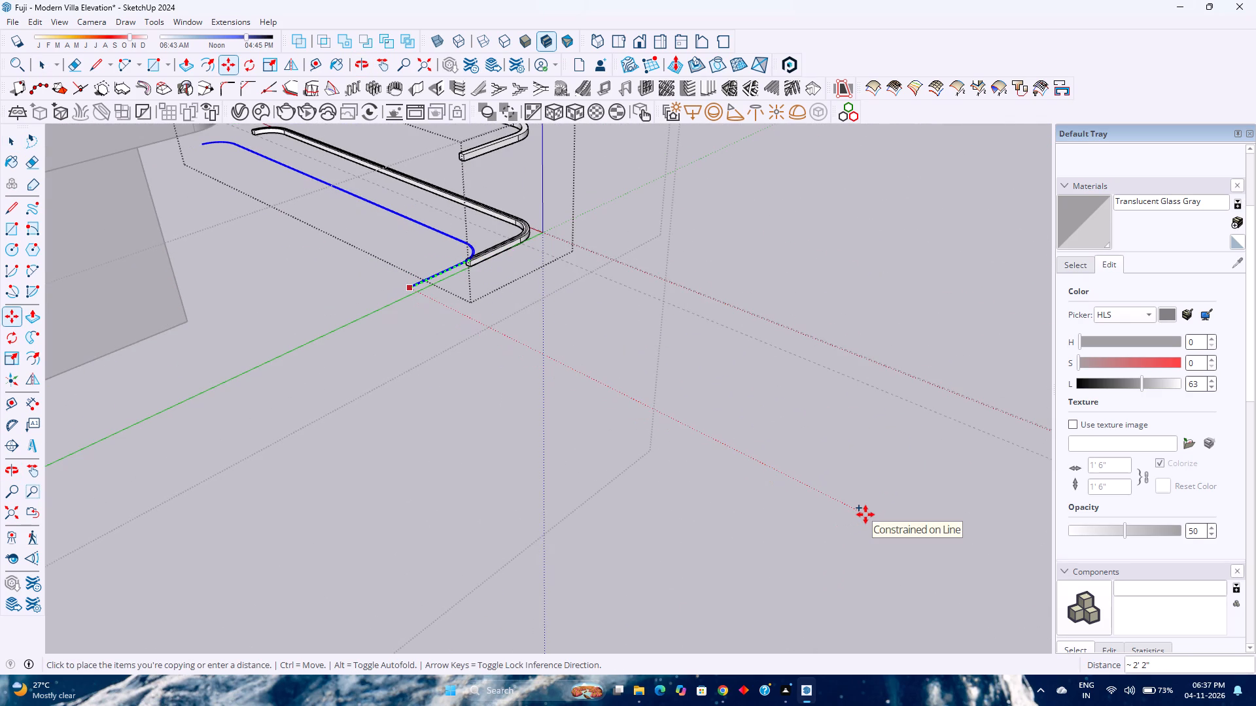
key("Right")
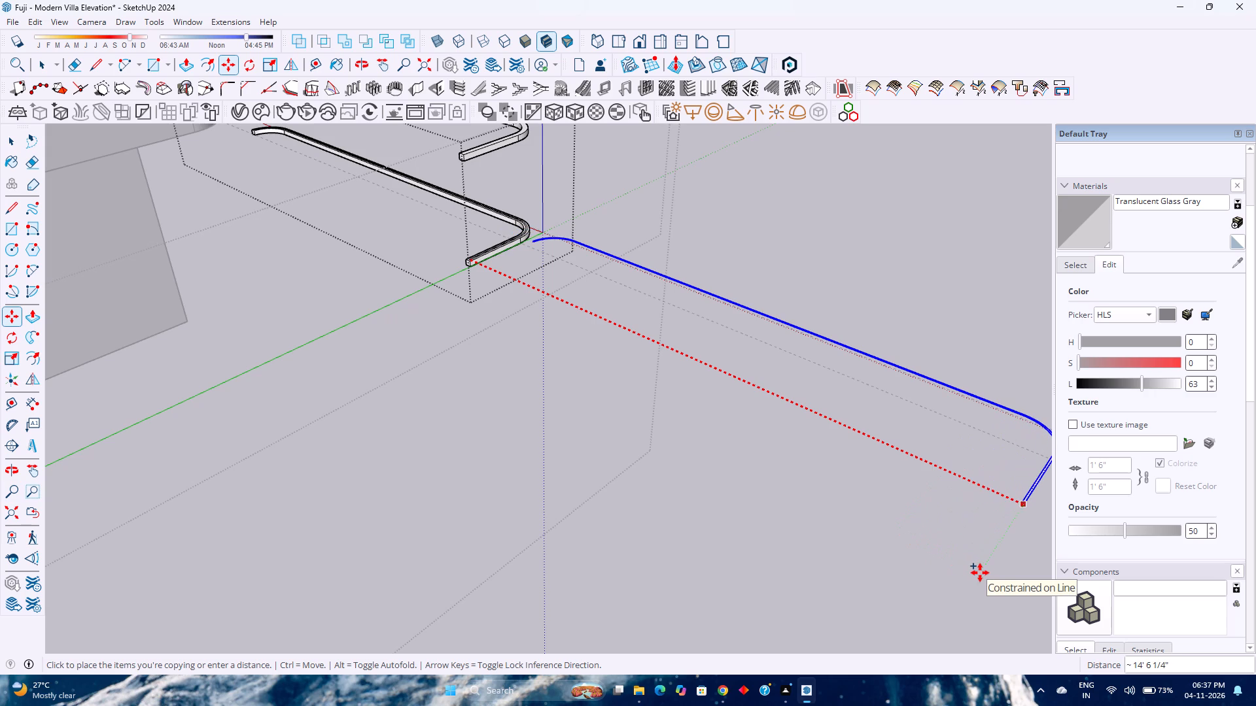
type("15")
key("apostrophe")
key("Return")
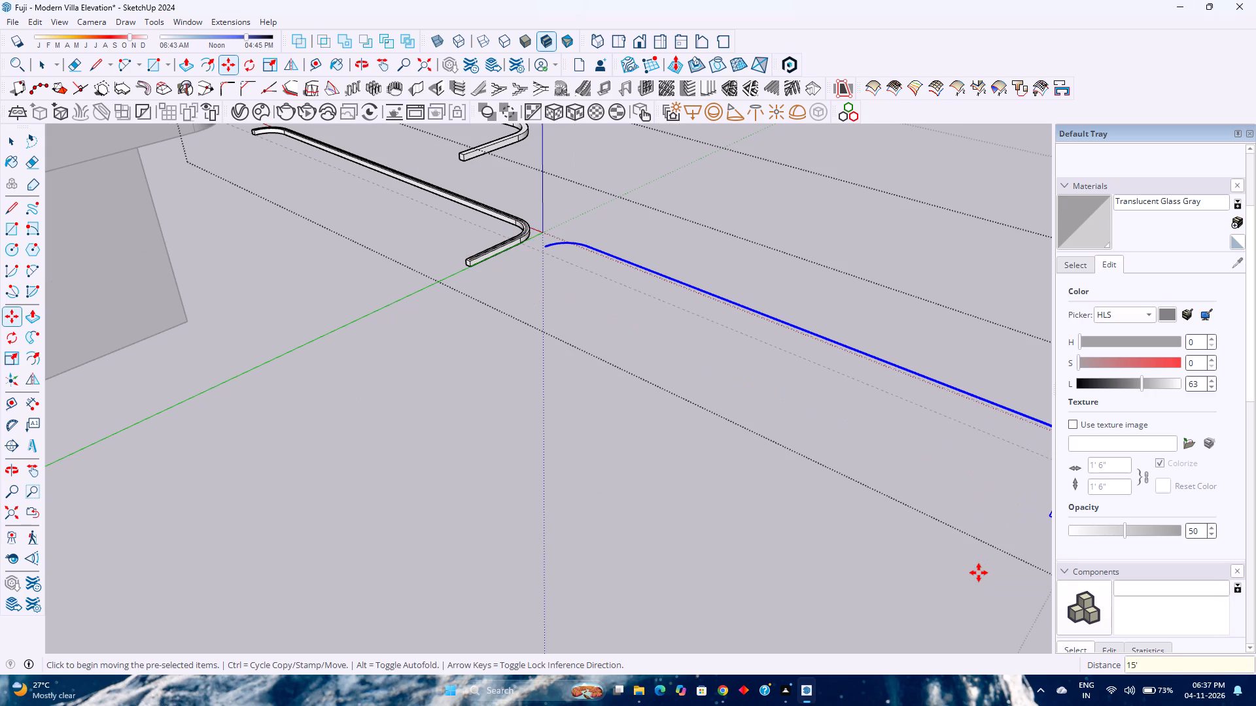
Make the copied thin strip a group.
right_click(969, 394)
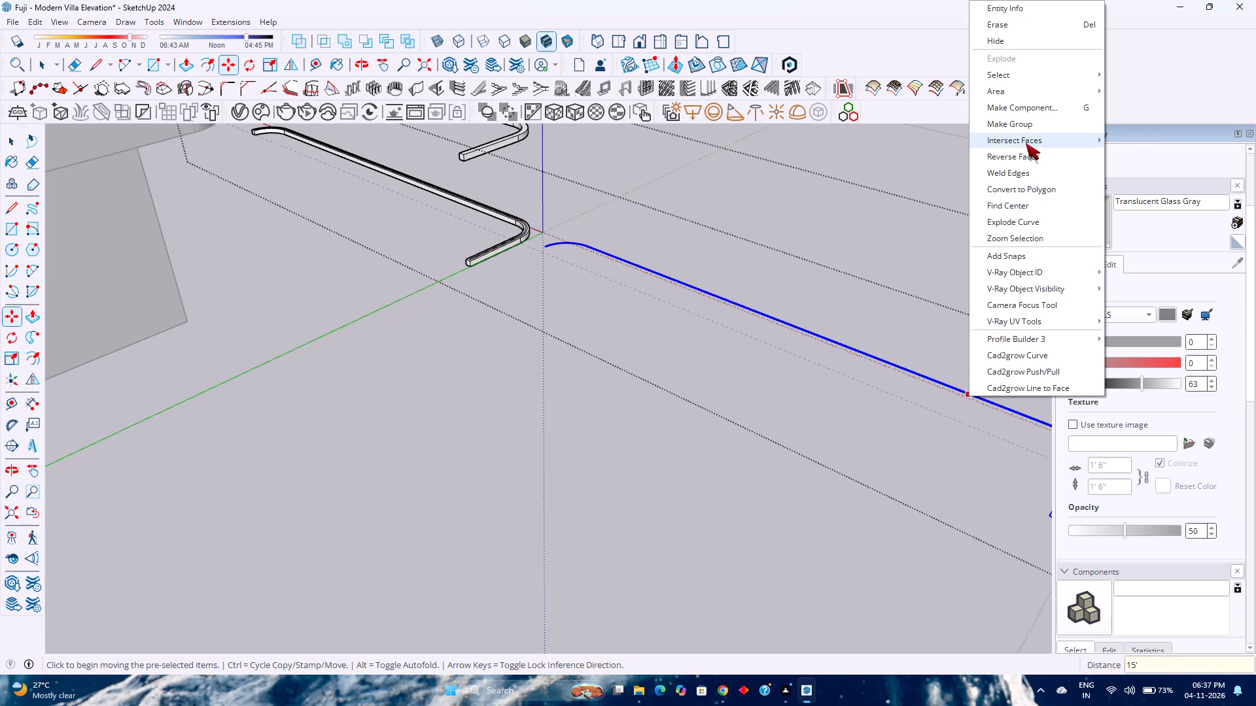
left_click(1008, 126)
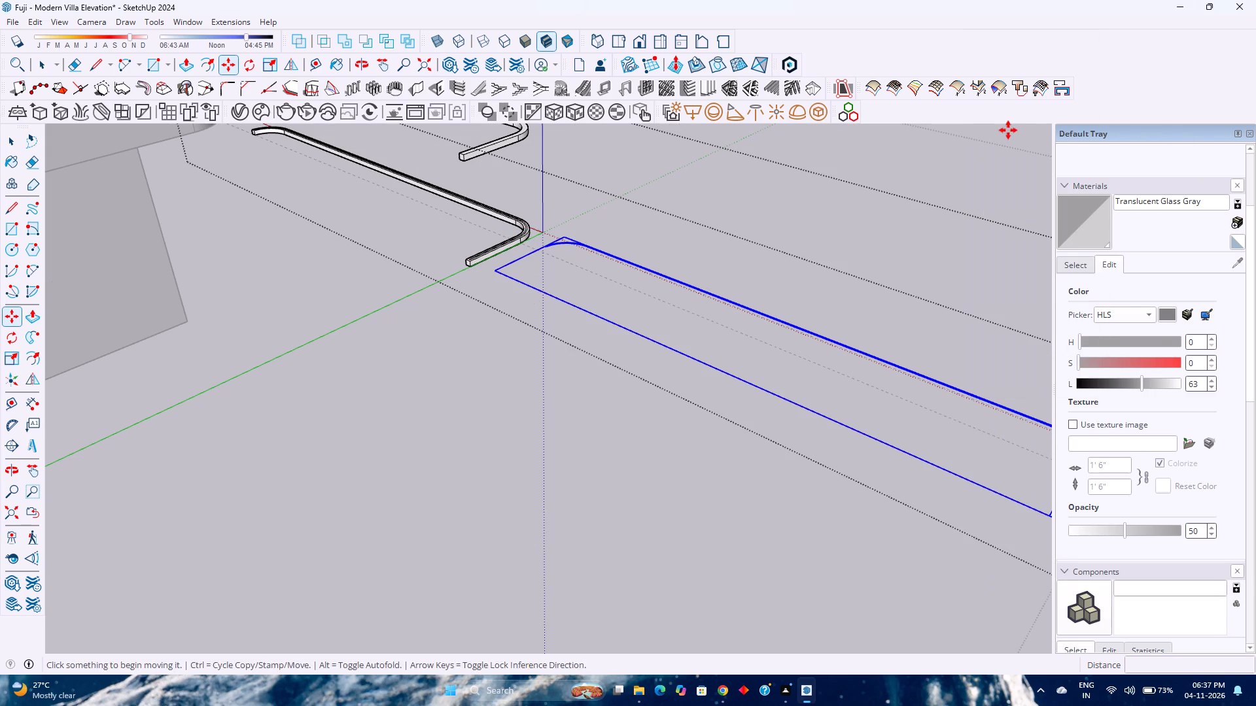
Paint the new strip group with the in-model material Translucent Glass Blue.
left_click(1088, 267)
left_click(1082, 517)
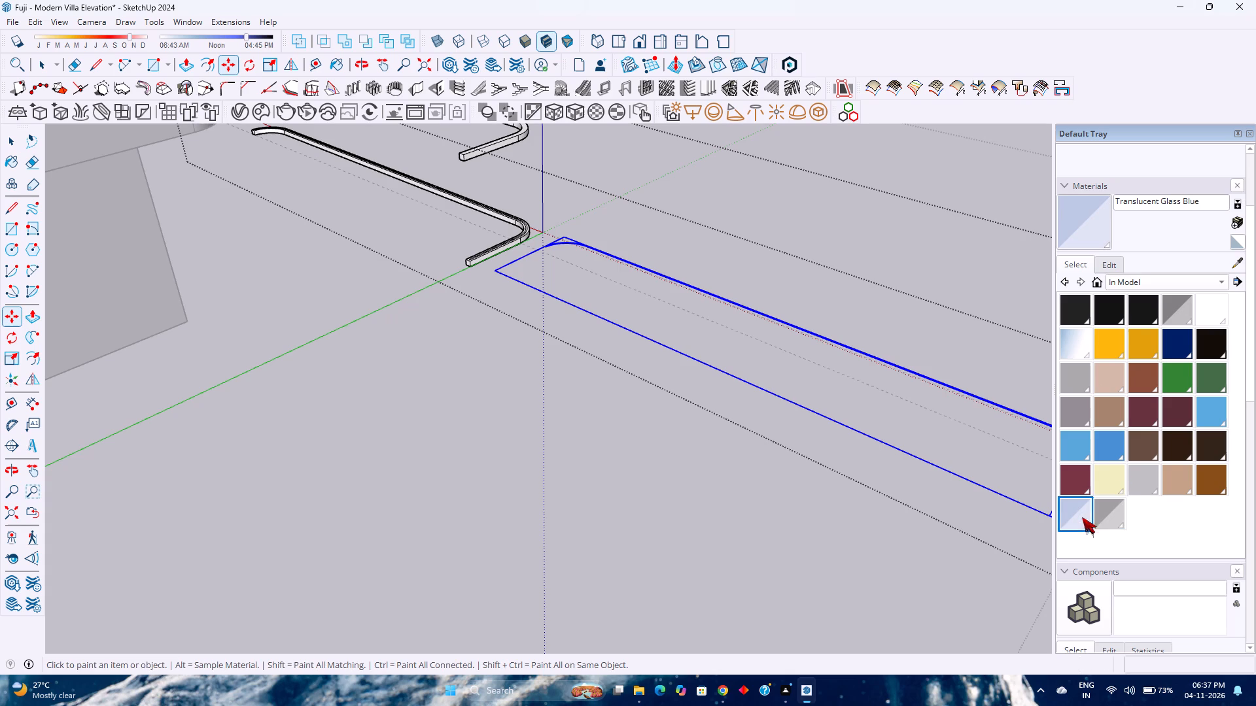
scroll(969, 418, "up", 12)
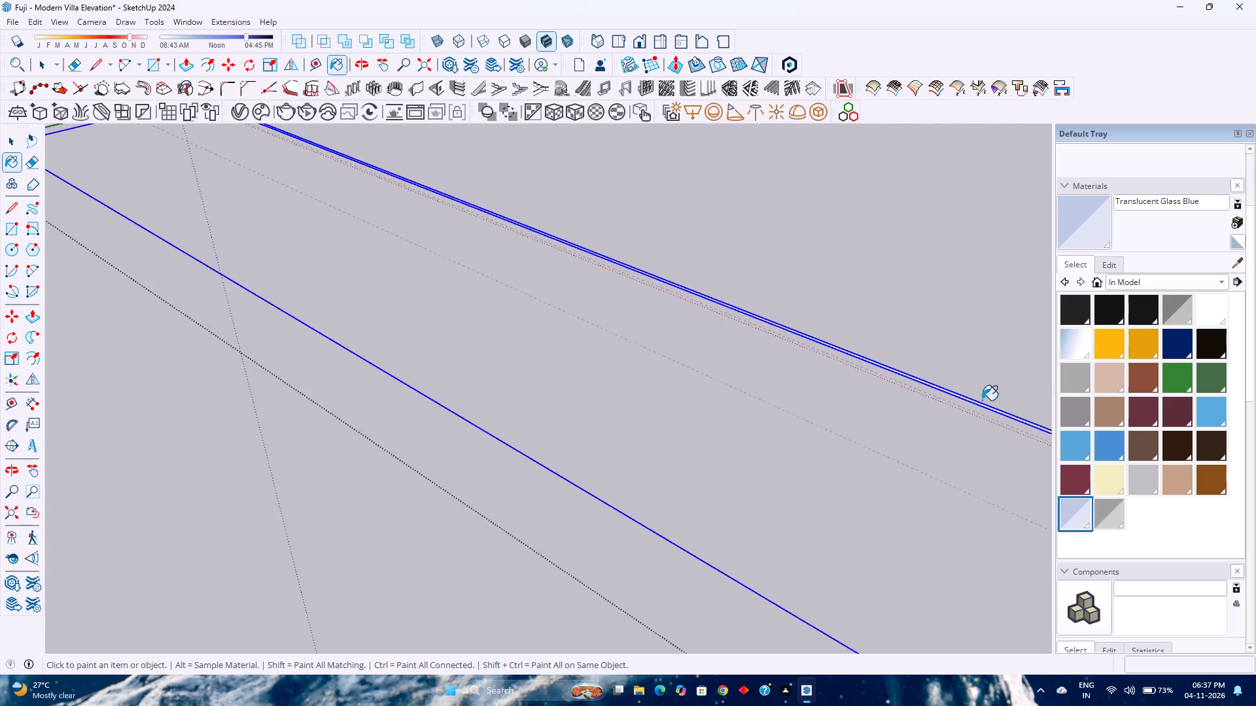
scroll(982, 400, "up", 2)
left_click(978, 405)
key("space")
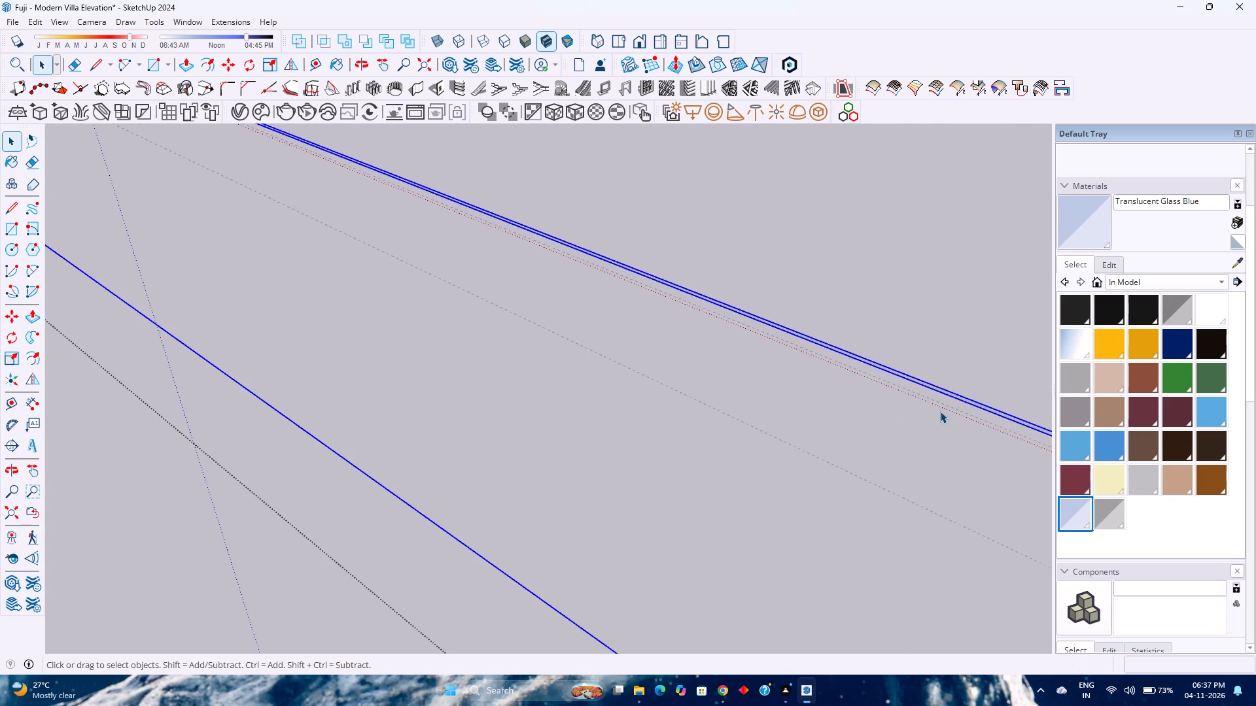
Move the strip group 15' back along the red axis onto the lower rail.
scroll(940, 411, "down", 15)
key("m")
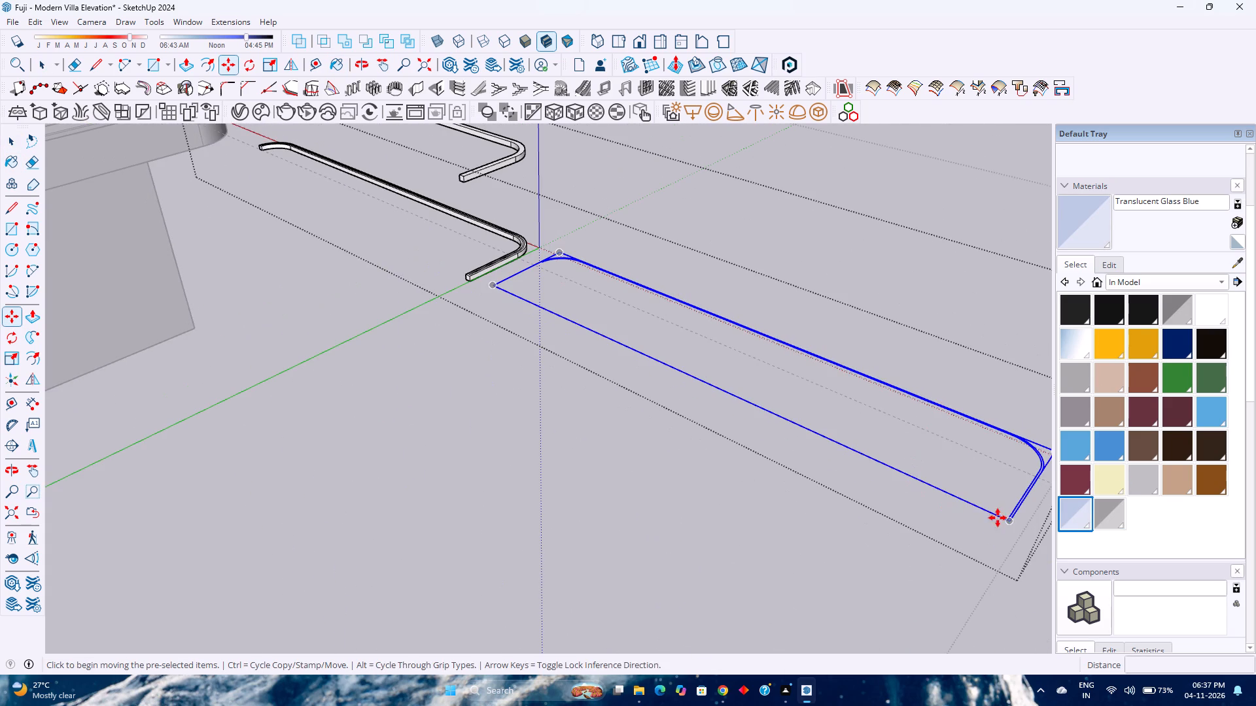
left_click(1015, 525)
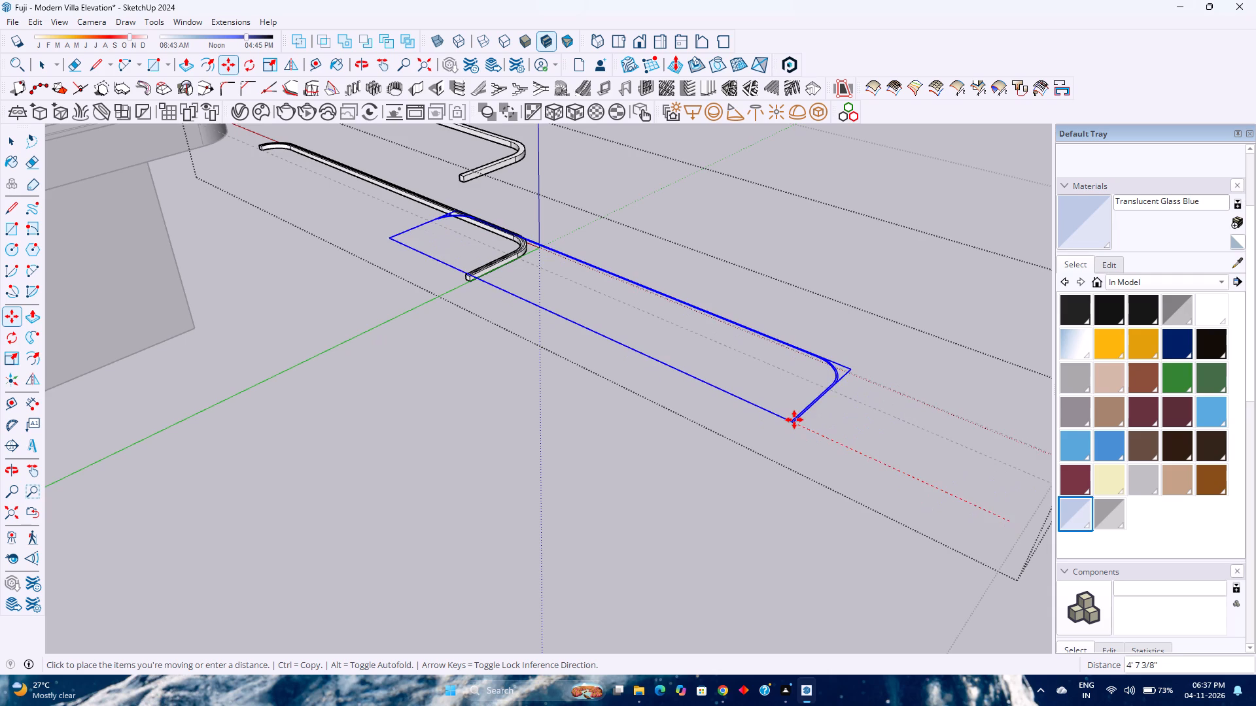
key("Left")
key("Right")
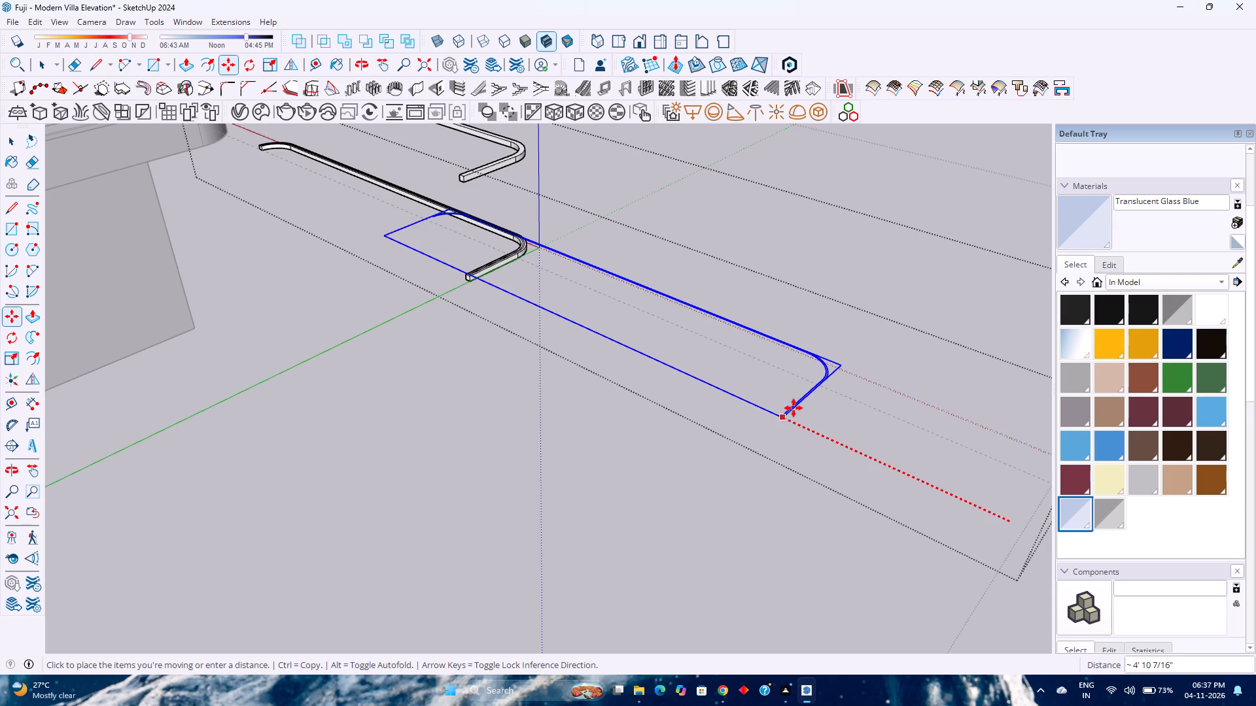
type("15'")
key("Return")
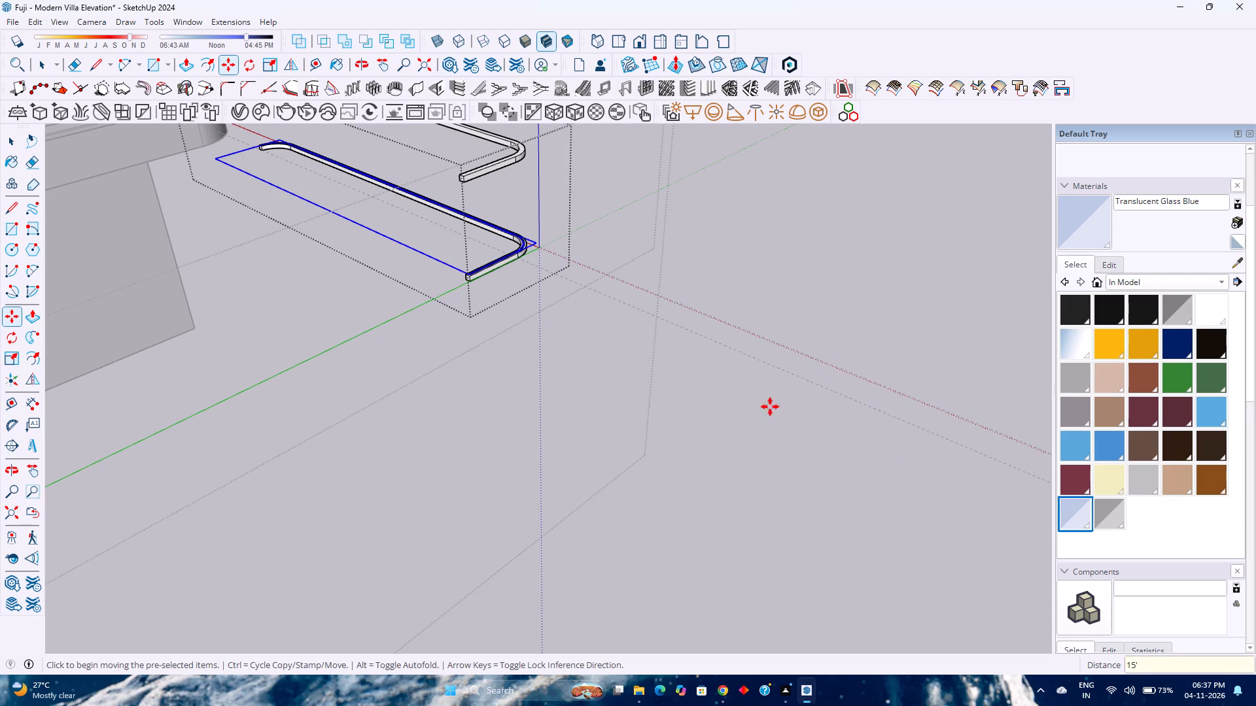
Open the glass strip group on the lower rail and extrude its face 2' 10" up to the upper rail's underside.
key("space")
middle_click_drag(527, 396, 635, 580, "shift")
middle_click(635, 580, "shift")
scroll(533, 411, "up", 16)
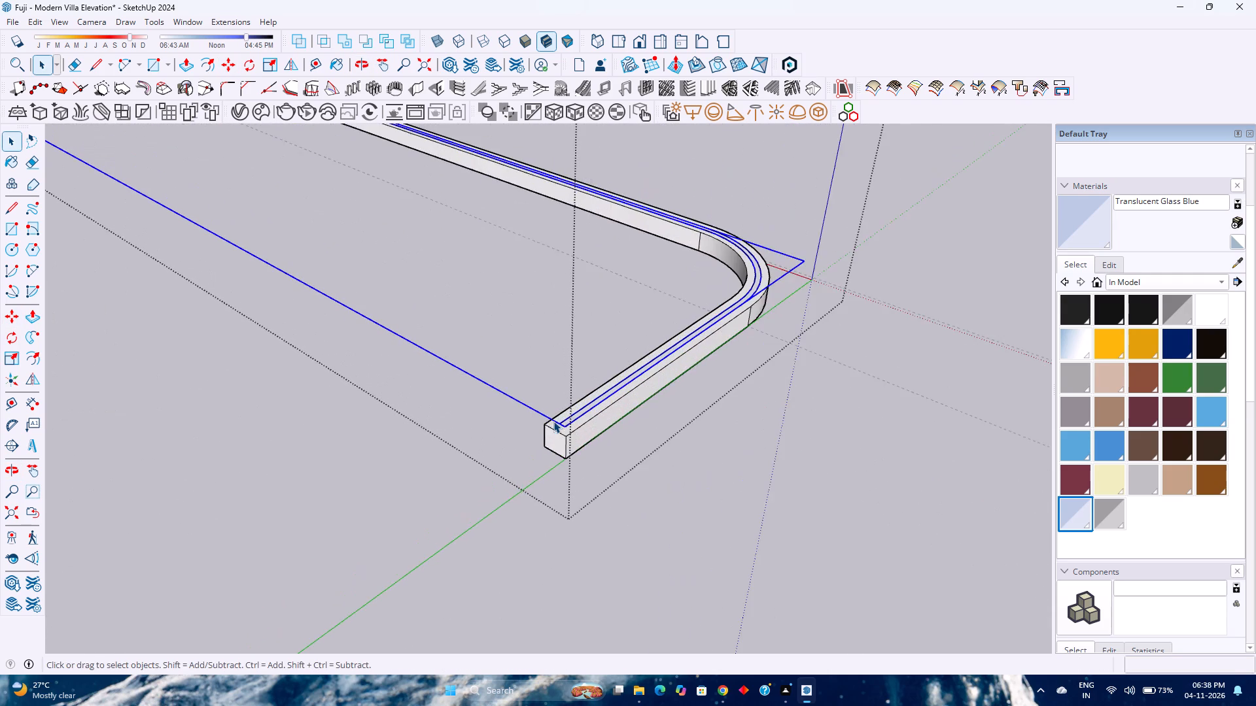
scroll(553, 421, "up", 6)
double_click(597, 407)
scroll(597, 407, "up", 2)
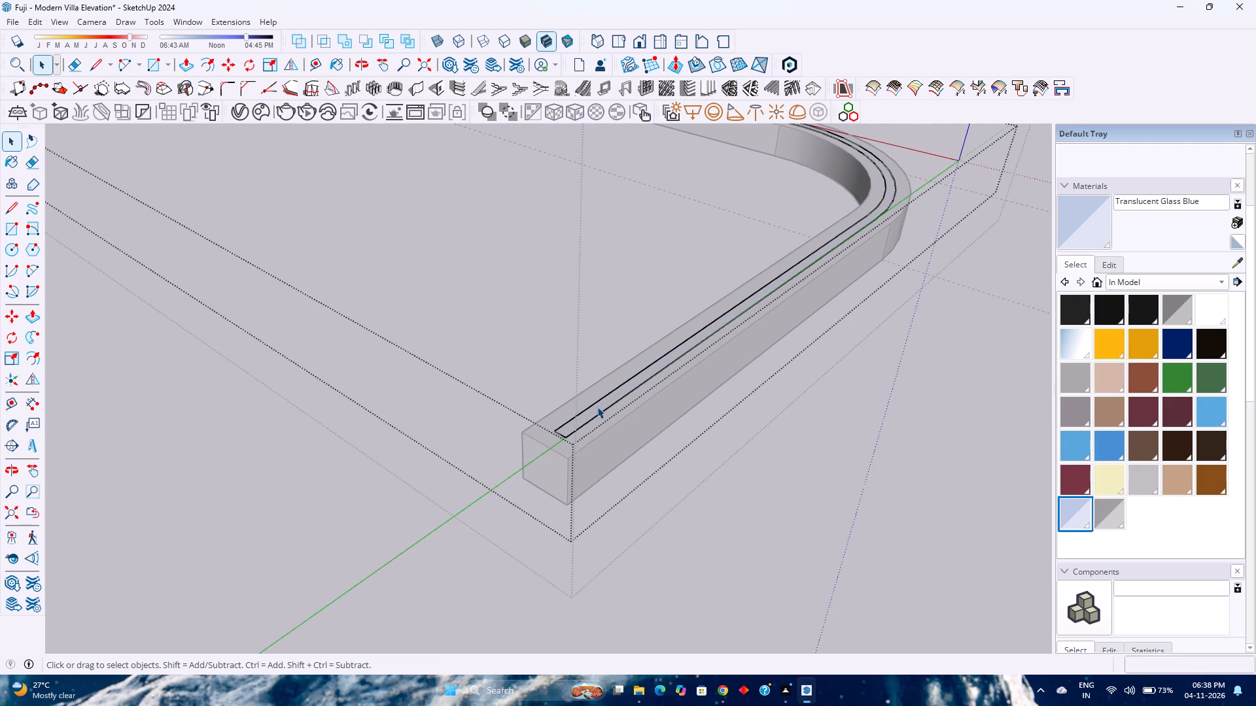
key("p")
left_click(597, 407)
scroll(632, 358, "down", 9)
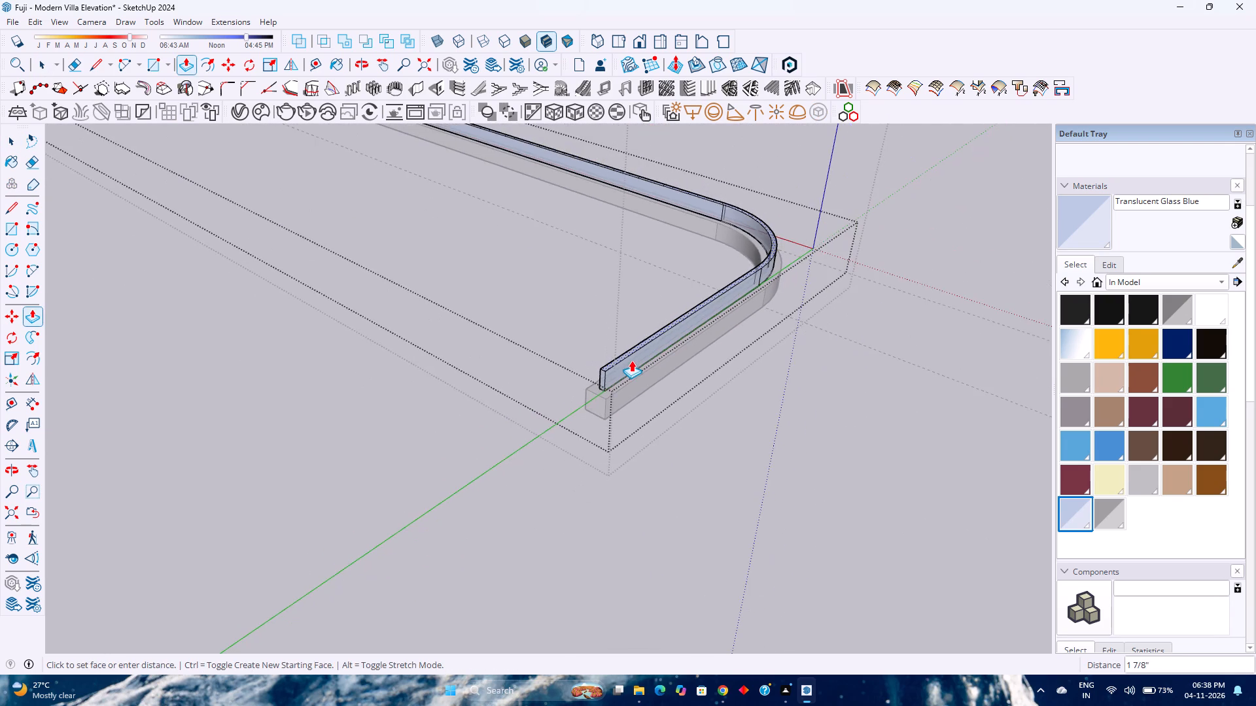
middle_click_drag(631, 362, 703, 594, "shift")
middle_click(703, 594, "shift")
scroll(682, 539, "down", 4)
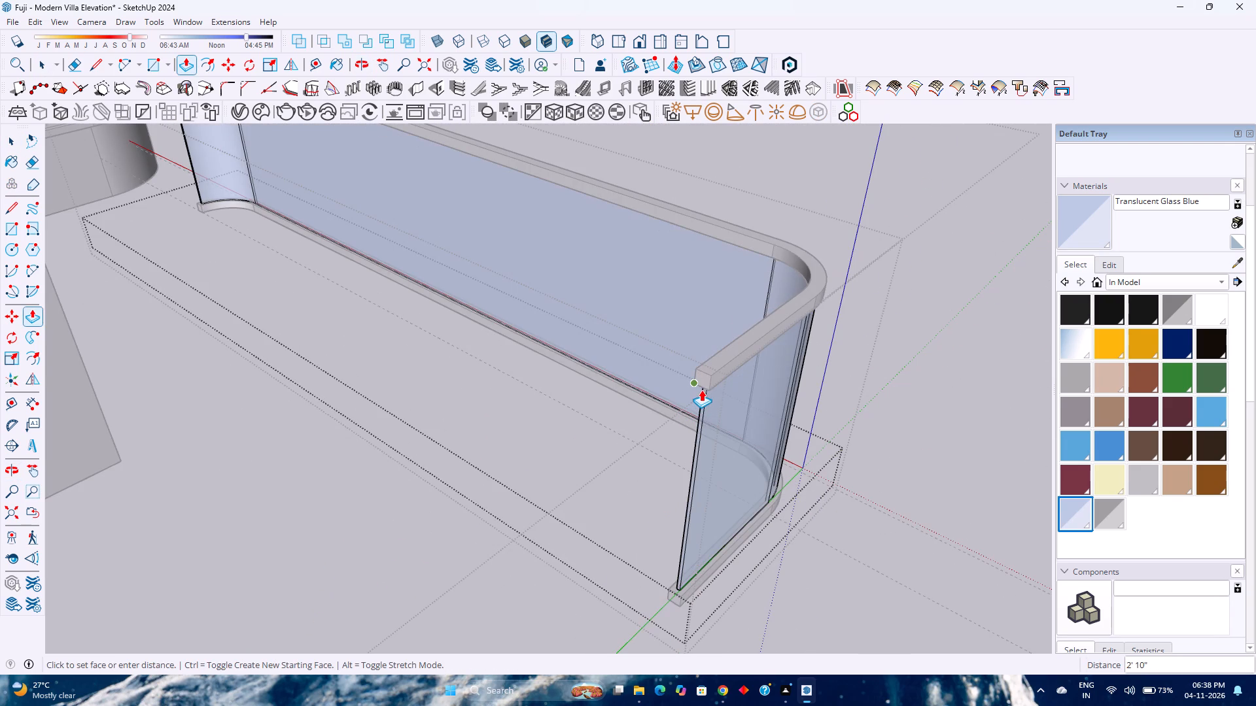
left_click(701, 390)
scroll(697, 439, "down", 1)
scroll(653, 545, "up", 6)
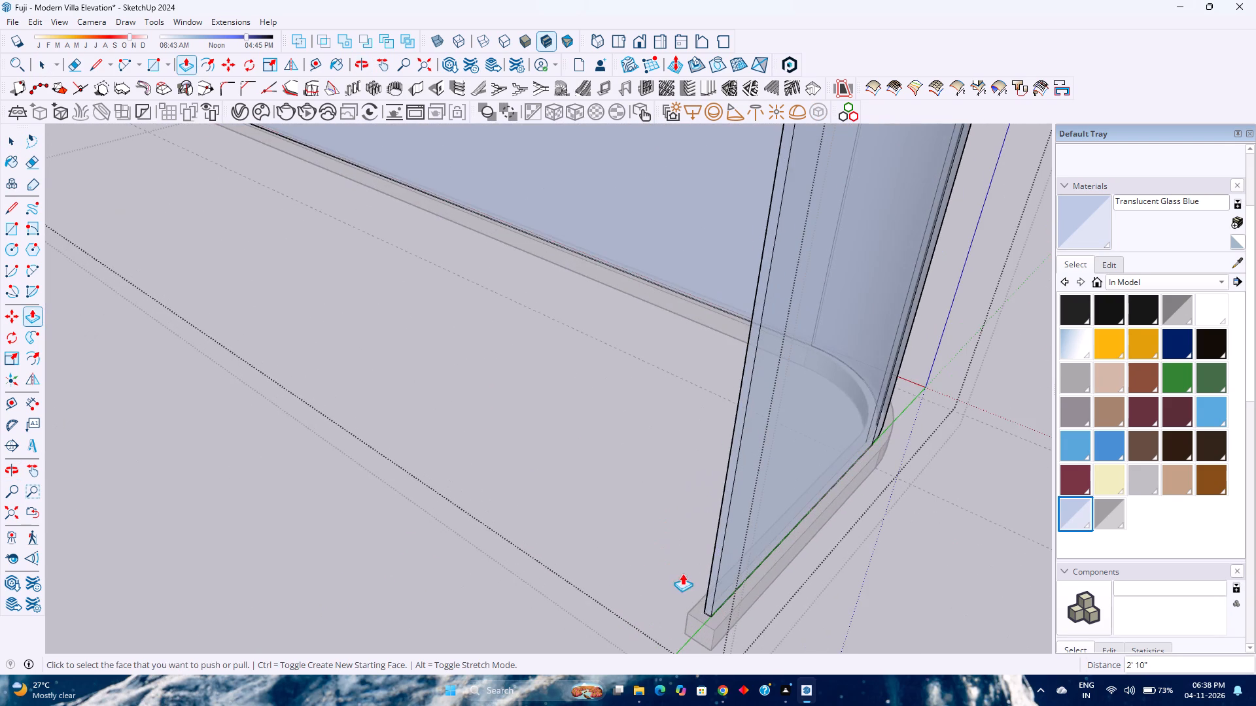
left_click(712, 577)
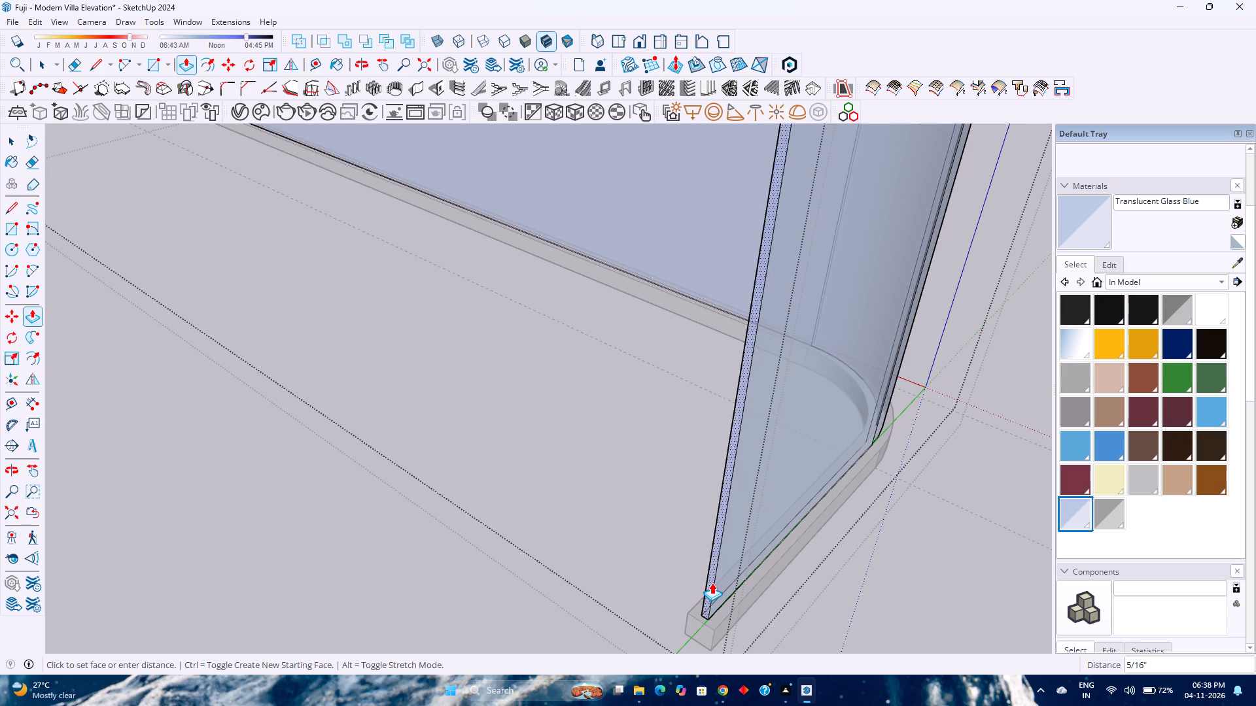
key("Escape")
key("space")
Close the glass panel group and the railing group that contains it.
scroll(708, 577, "down", 4)
key("Escape")
scroll(708, 575, "down", 3)
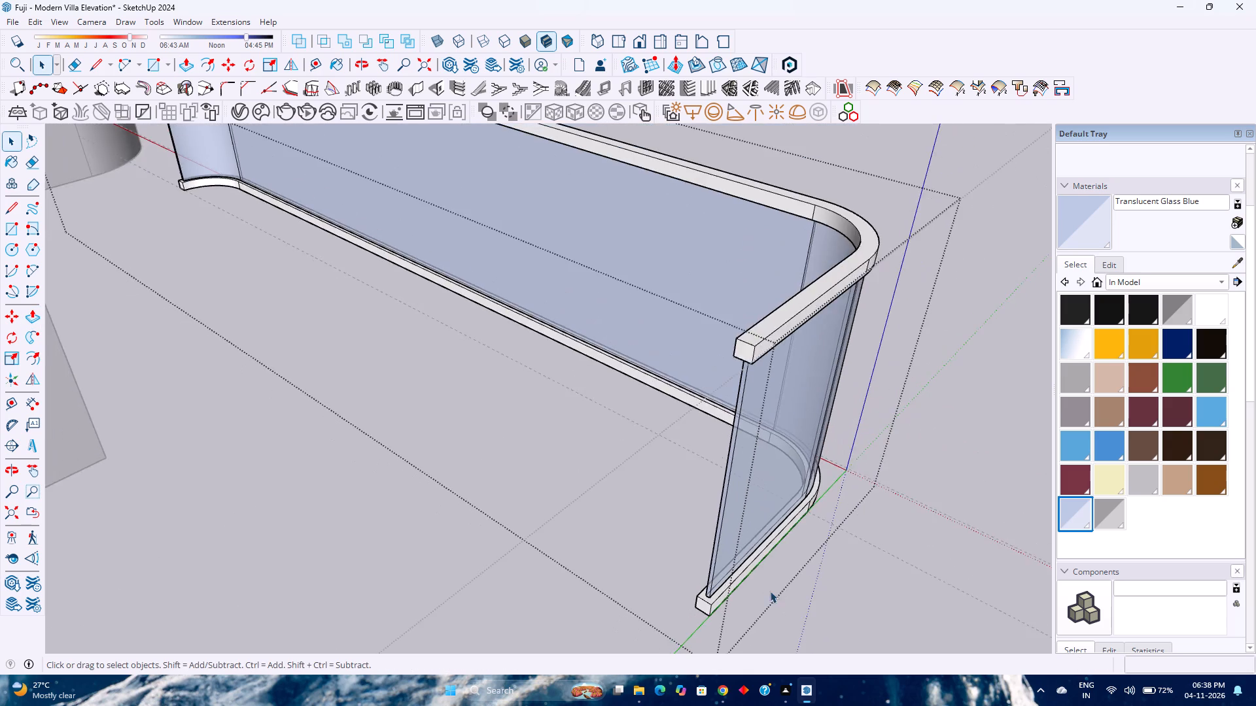
scroll(770, 591, "down", 3)
scroll(826, 597, "down", 2)
middle_click_drag(820, 592, 748, 563)
middle_click(748, 563)
scroll(741, 548, "down", 3)
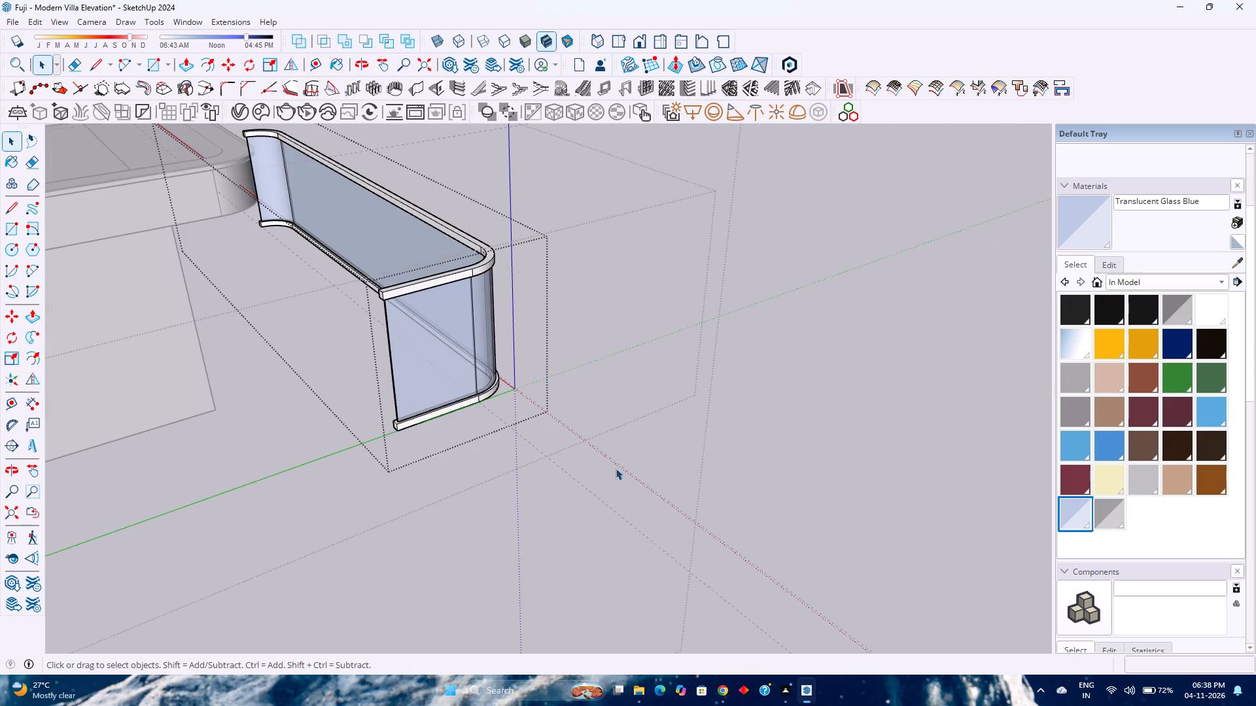
middle_click_drag(602, 470, 606, 481, "shift")
middle_click_drag(610, 486, 744, 627, "shift")
middle_click(744, 627, "shift")
scroll(729, 596, "down", 1)
middle_click_drag(551, 533, 714, 655, "shift")
middle_click(715, 655, "shift")
scroll(720, 622, "down", 3)
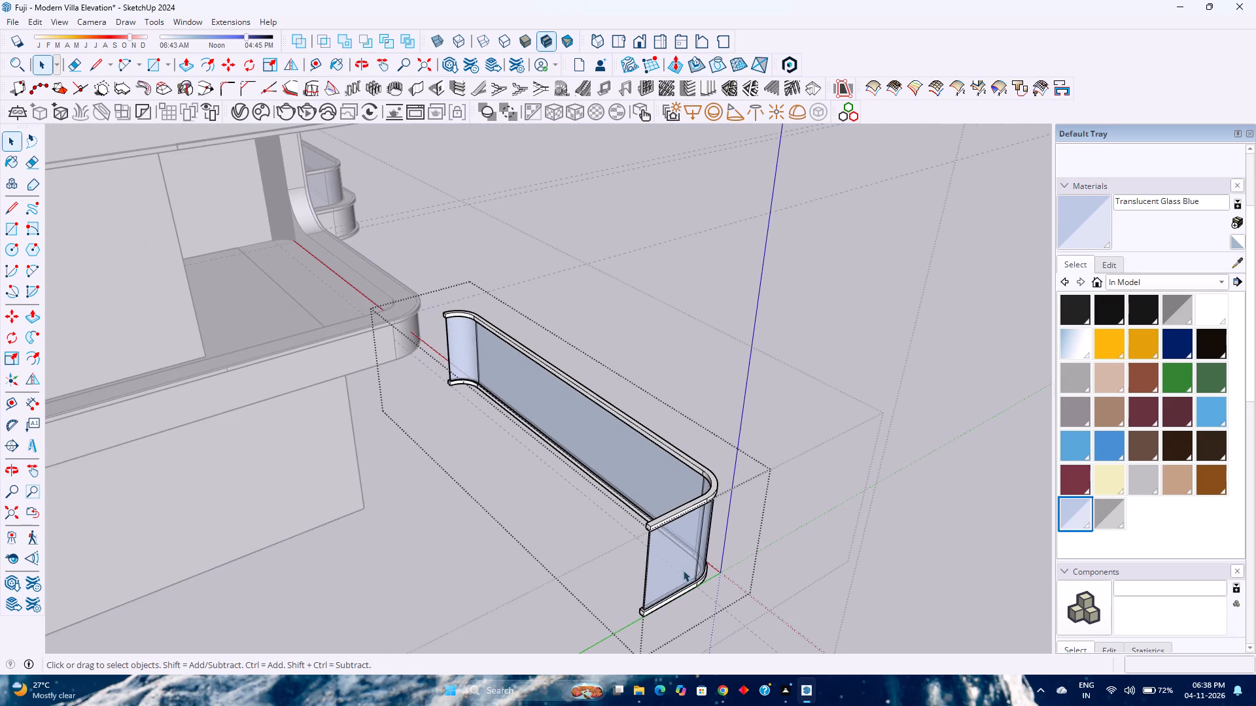
key("Escape")
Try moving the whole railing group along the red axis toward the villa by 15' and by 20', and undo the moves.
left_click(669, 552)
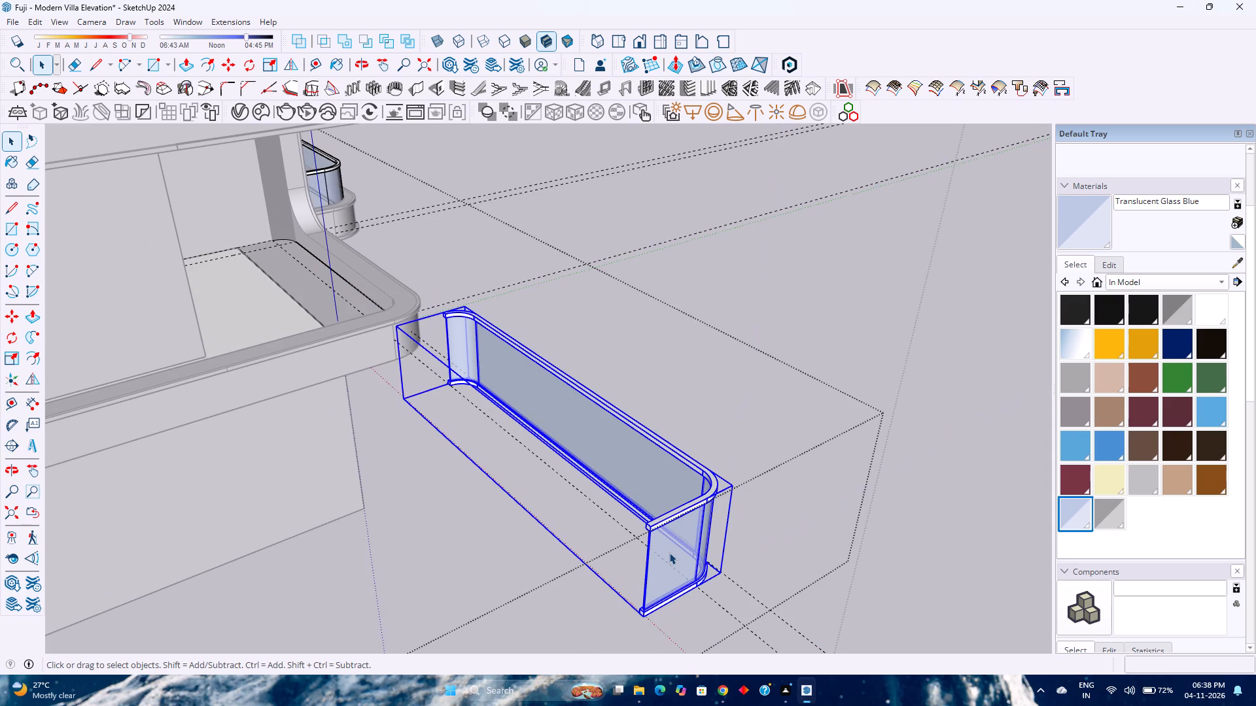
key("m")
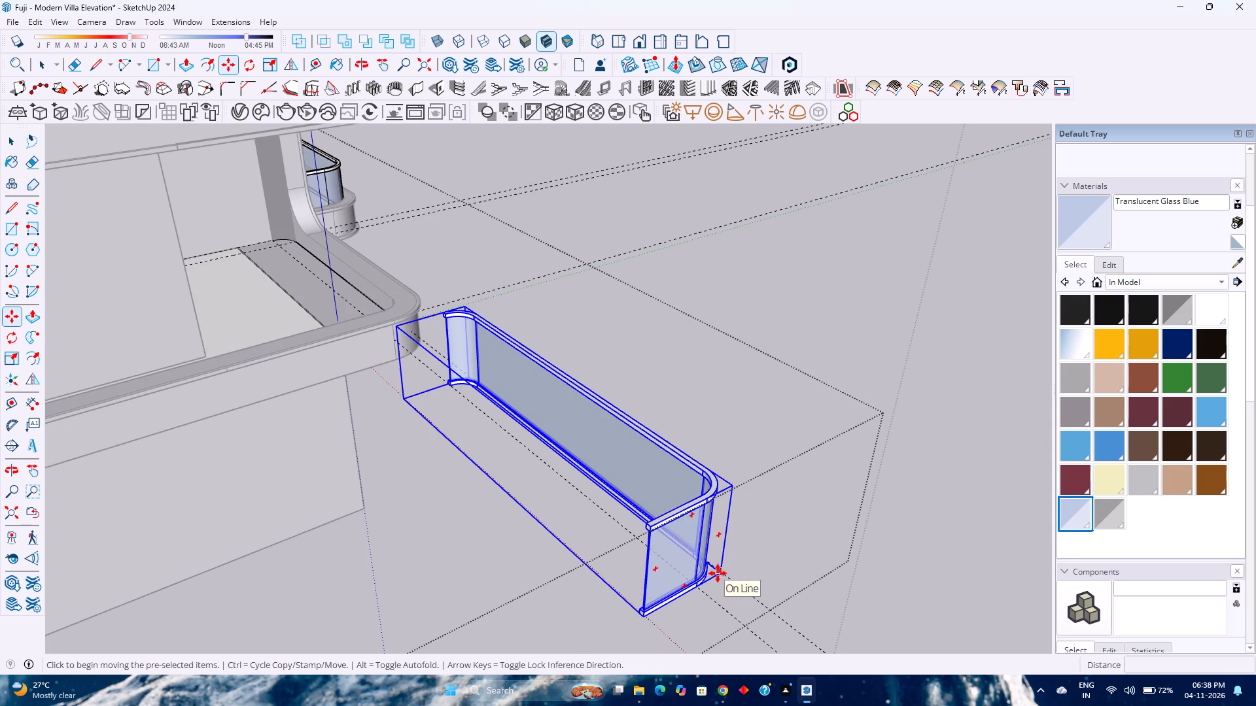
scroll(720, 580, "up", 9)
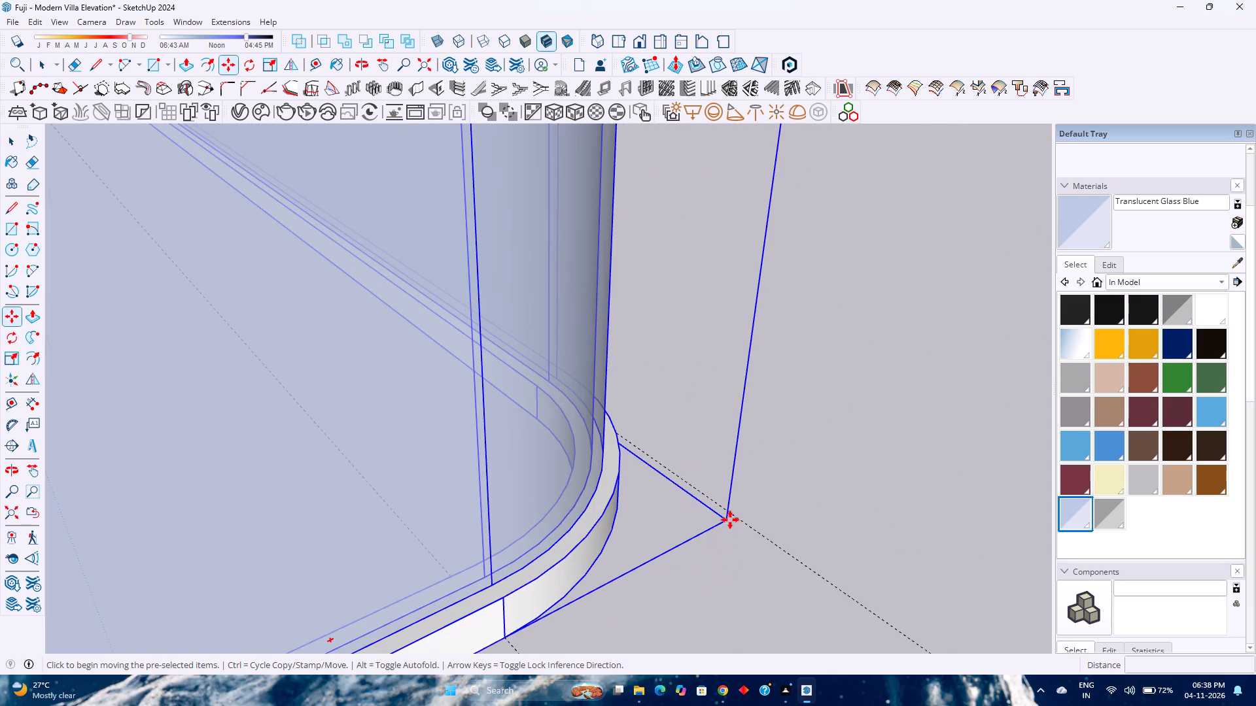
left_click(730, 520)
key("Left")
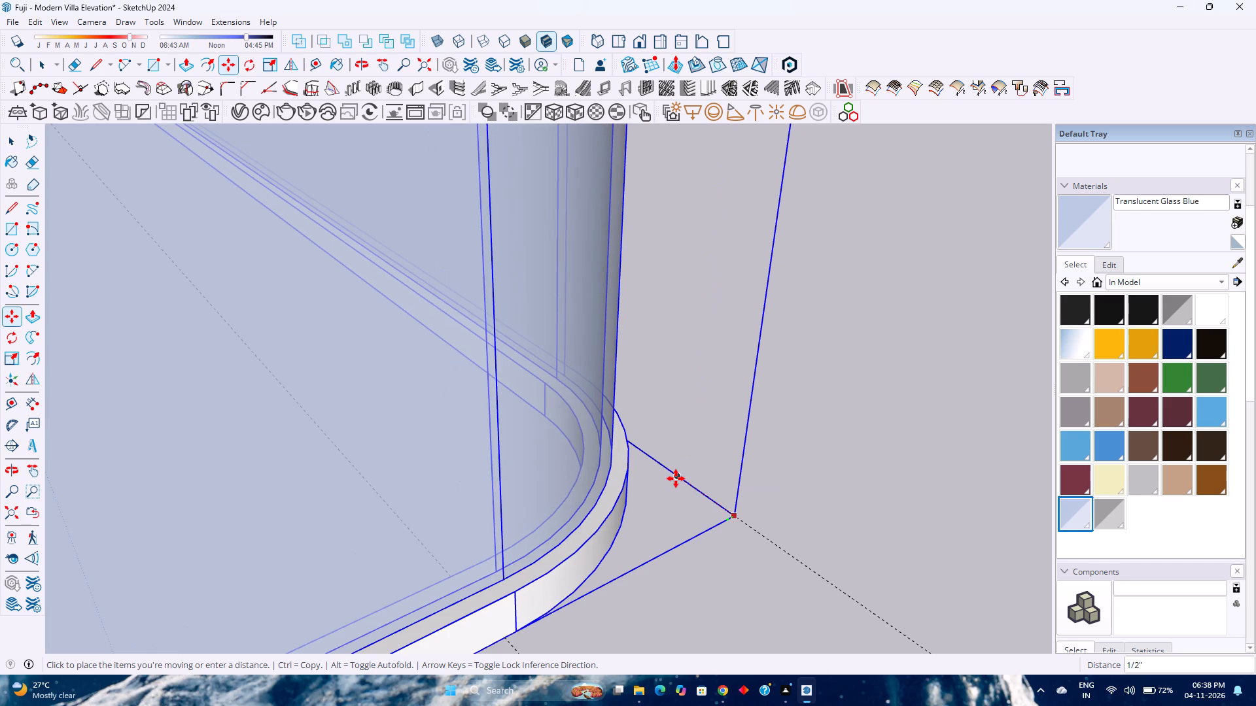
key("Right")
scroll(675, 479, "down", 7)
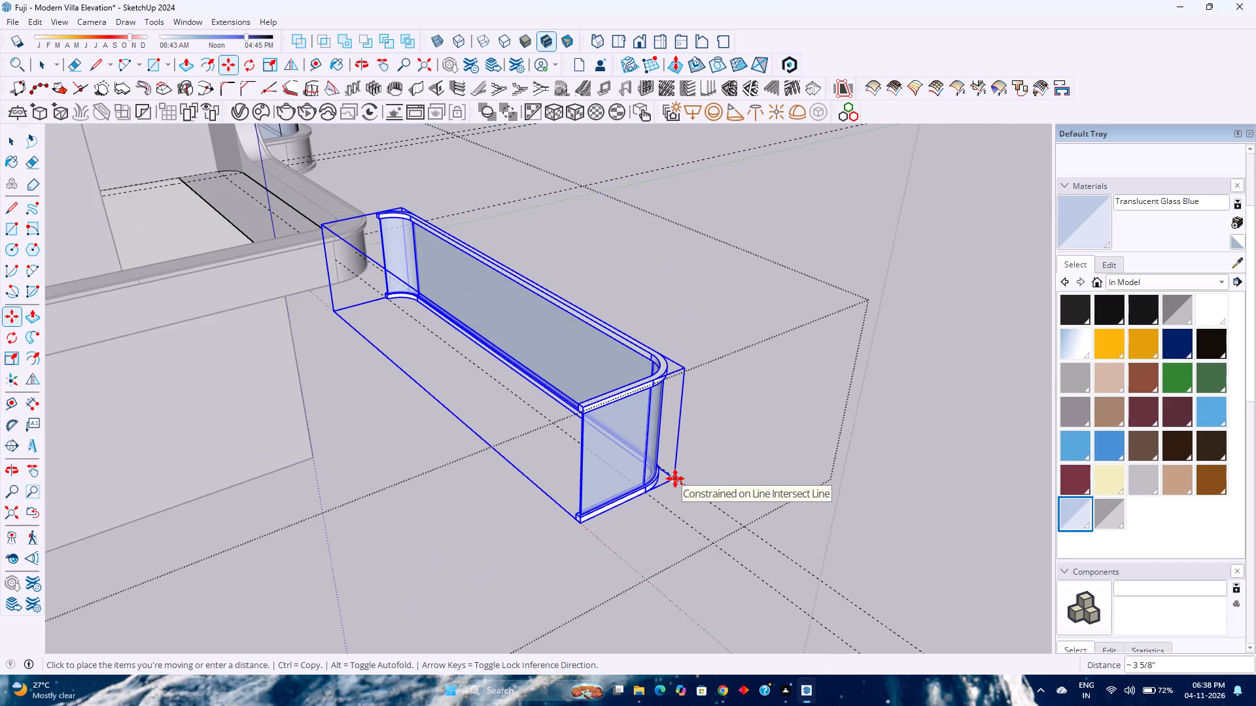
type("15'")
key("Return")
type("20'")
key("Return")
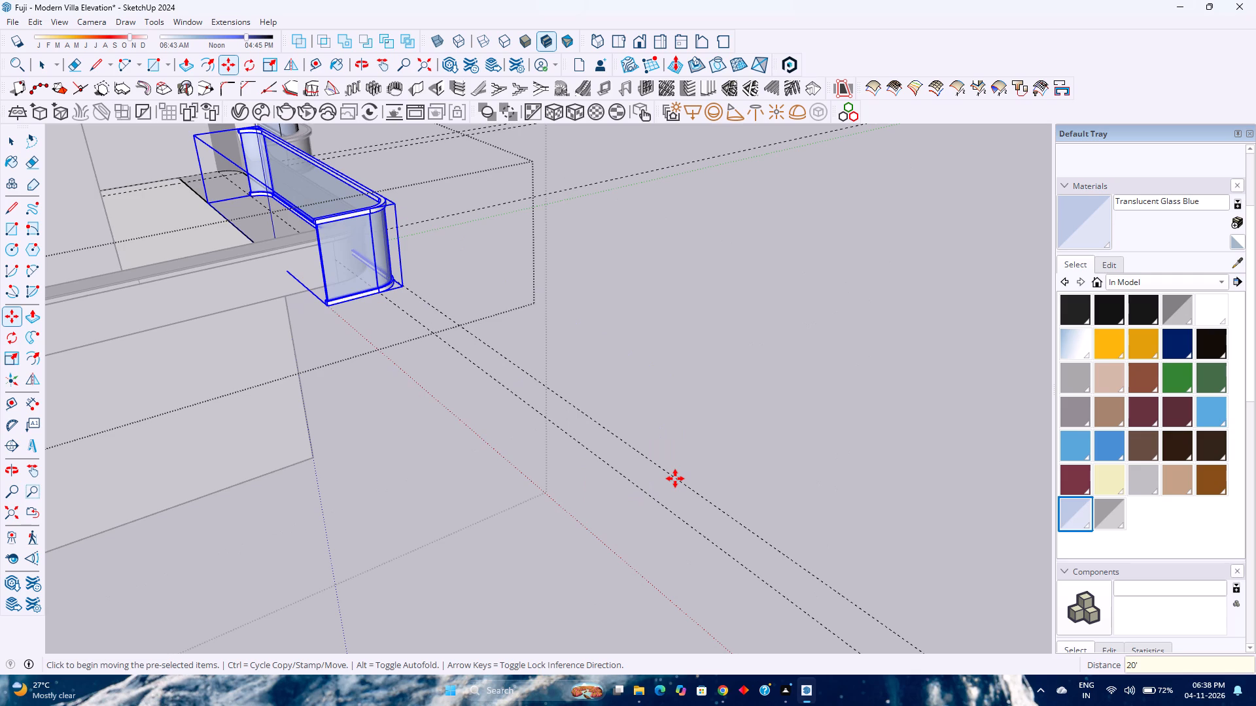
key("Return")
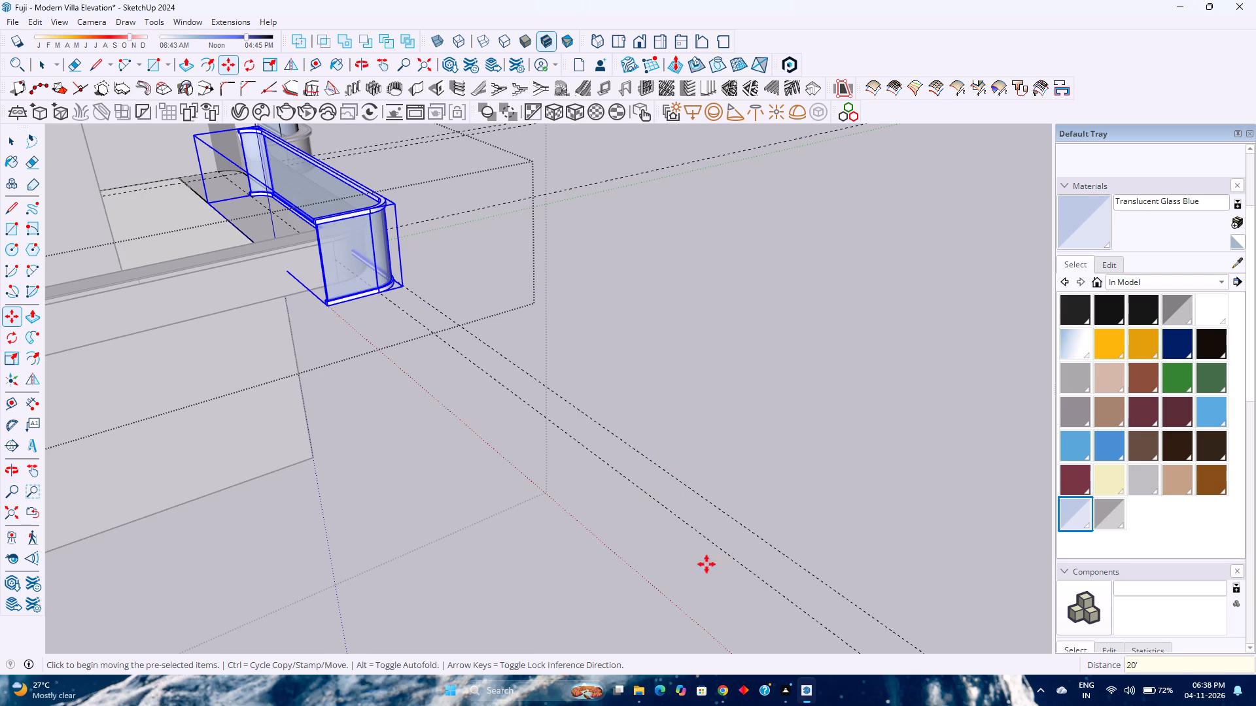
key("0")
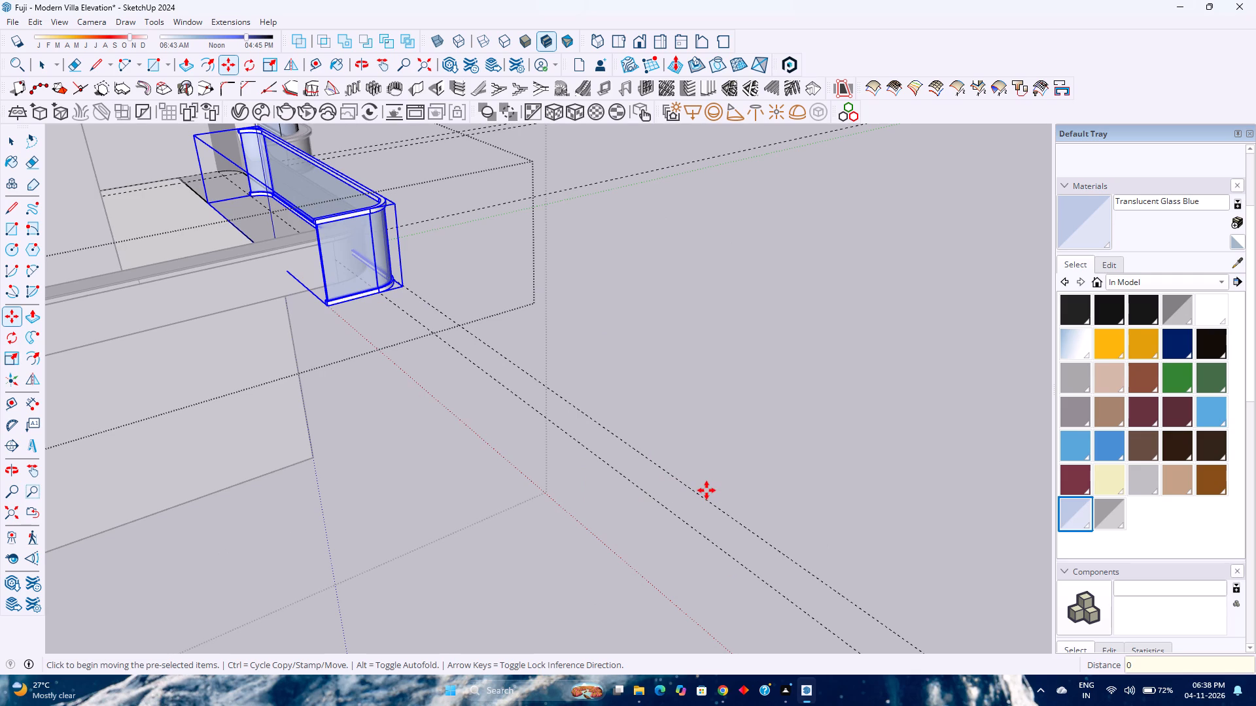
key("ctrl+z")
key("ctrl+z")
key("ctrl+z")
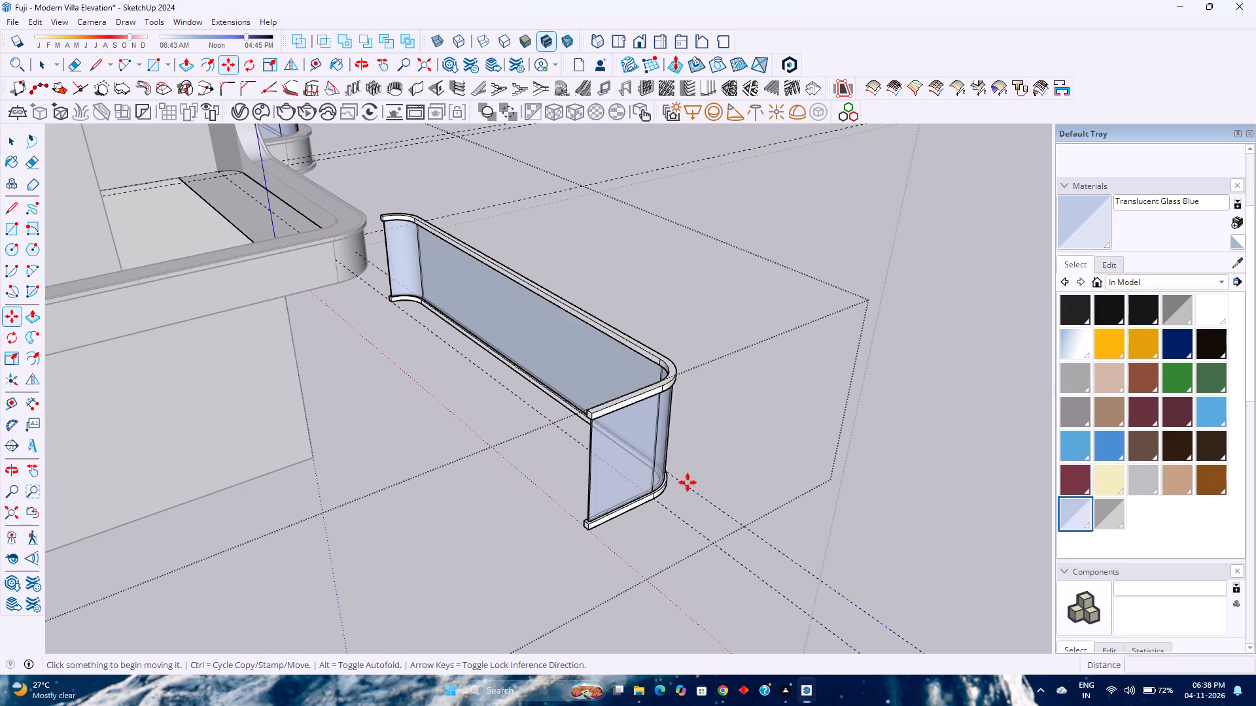
Move the whole railing group 20' along the red axis onto the balcony parapet.
key("space")
left_click(663, 488)
key("m")
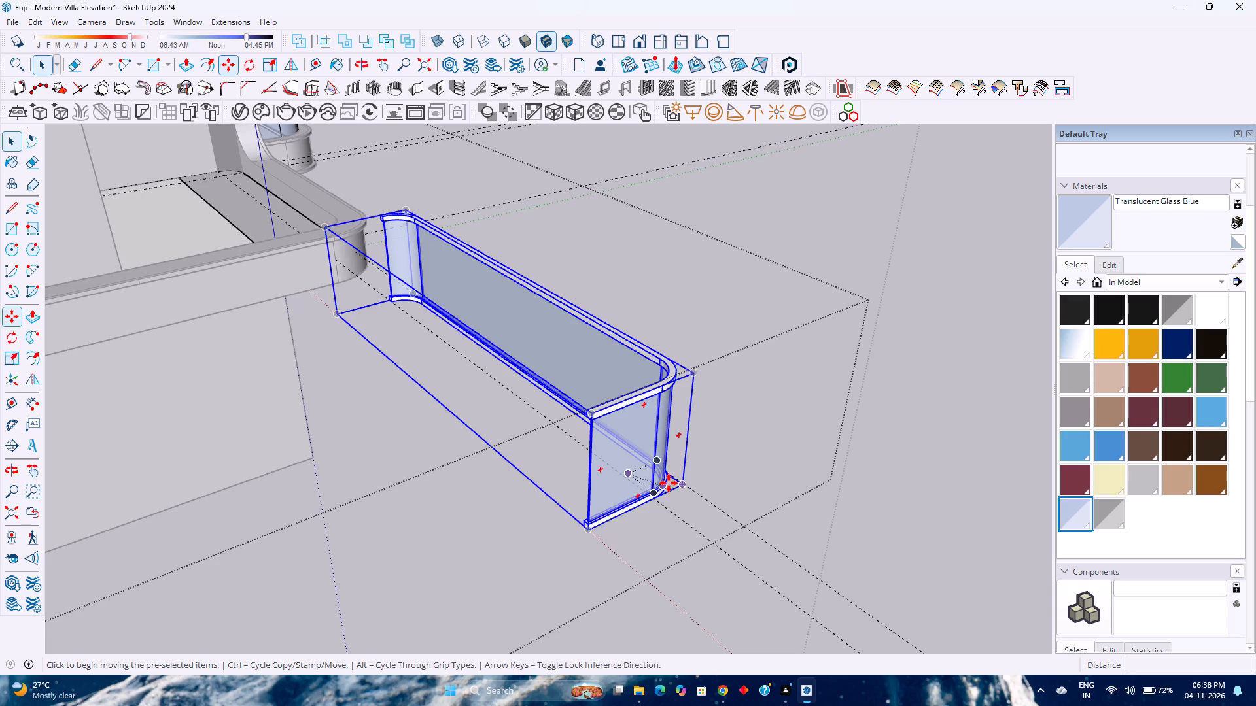
left_click(686, 483)
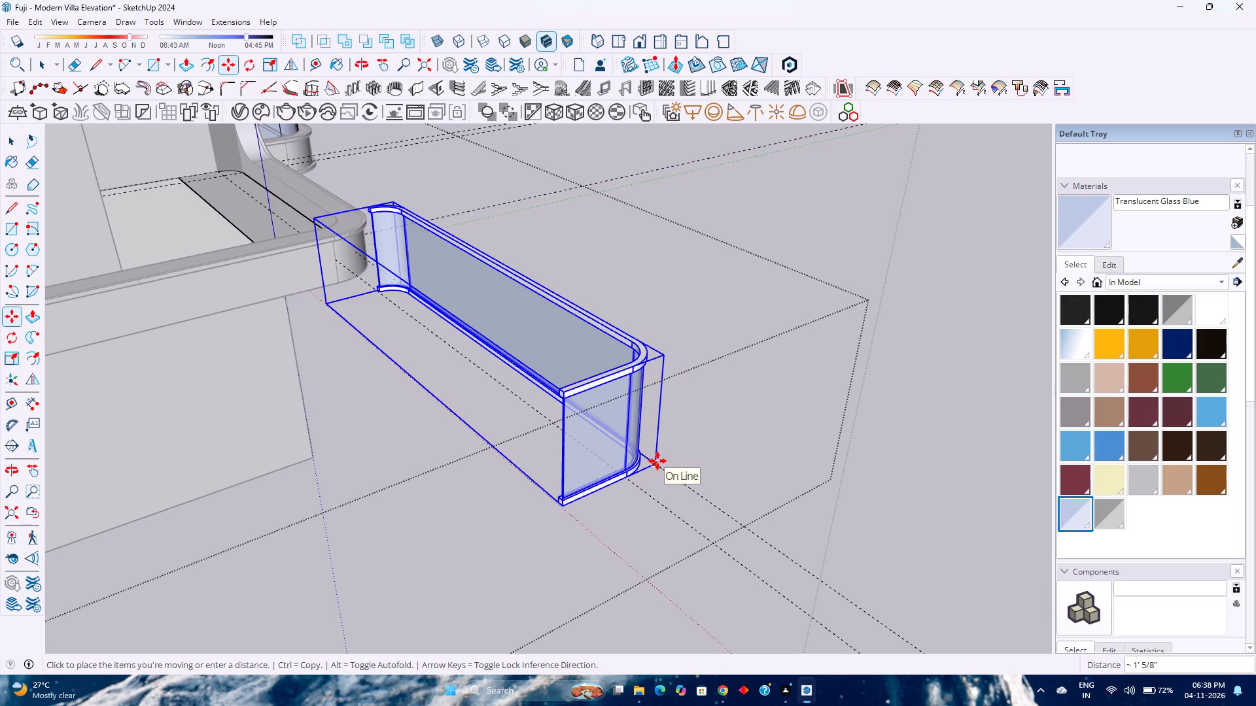
key("Right")
type("20")
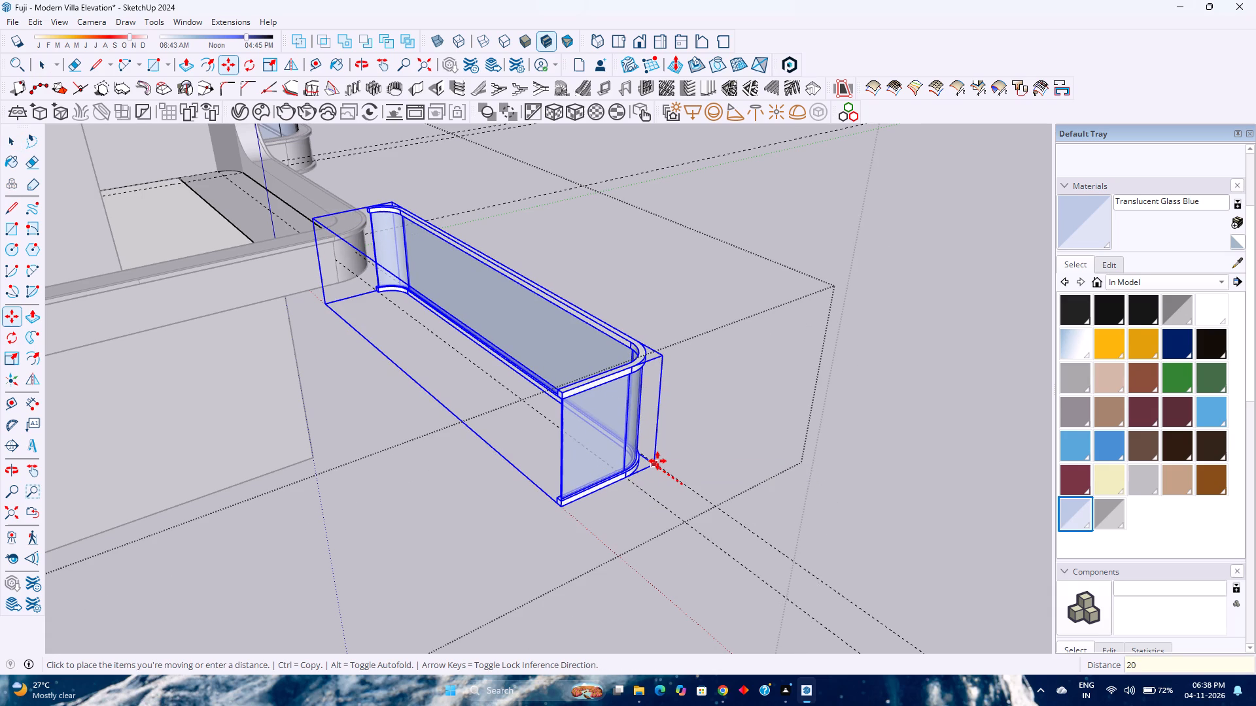
key("apostrophe")
key("Return")
key("space")
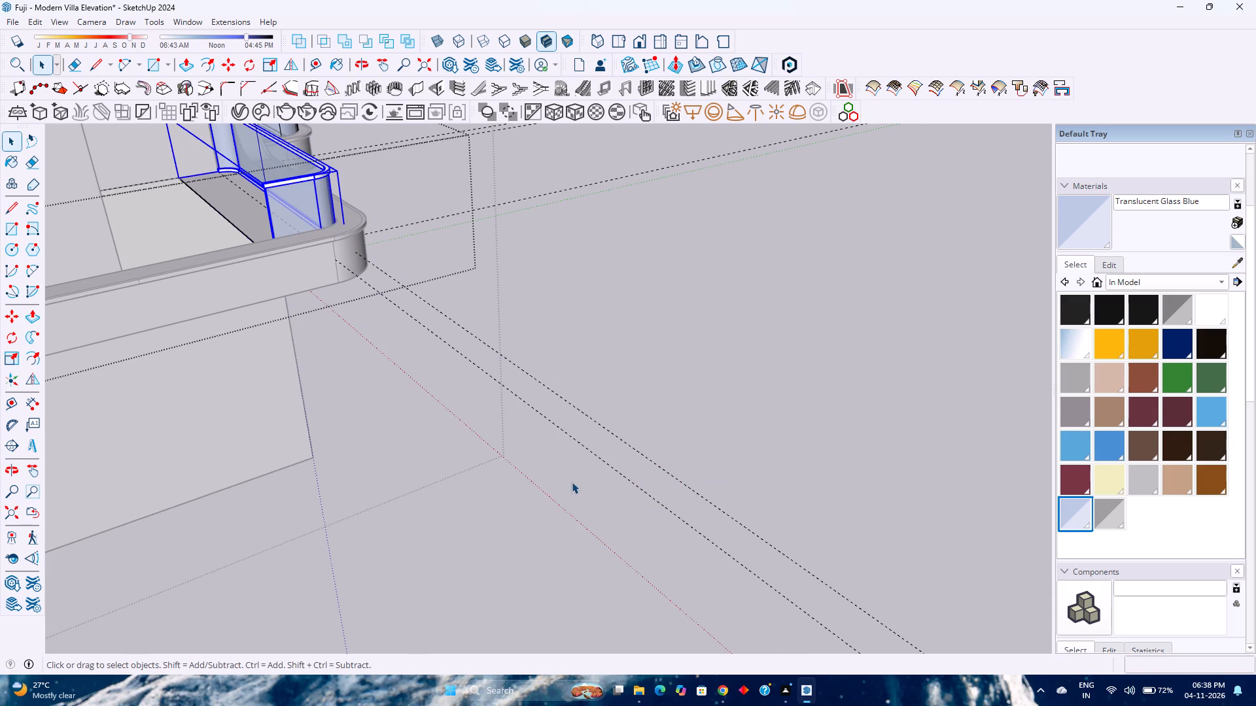
key("Escape")
Examine the villa's front elevation and the glass railings on its balconies and terrace.
middle_click_drag(406, 505, 597, 681, "shift")
scroll(568, 563, "down", 3)
middle_click_drag(560, 554, 242, 556)
middle_click(241, 556)
middle_click_drag(237, 545, 462, 693, "shift")
middle_click(462, 693, "shift")
middle_click_drag(507, 639, 175, 550)
middle_click(168, 545)
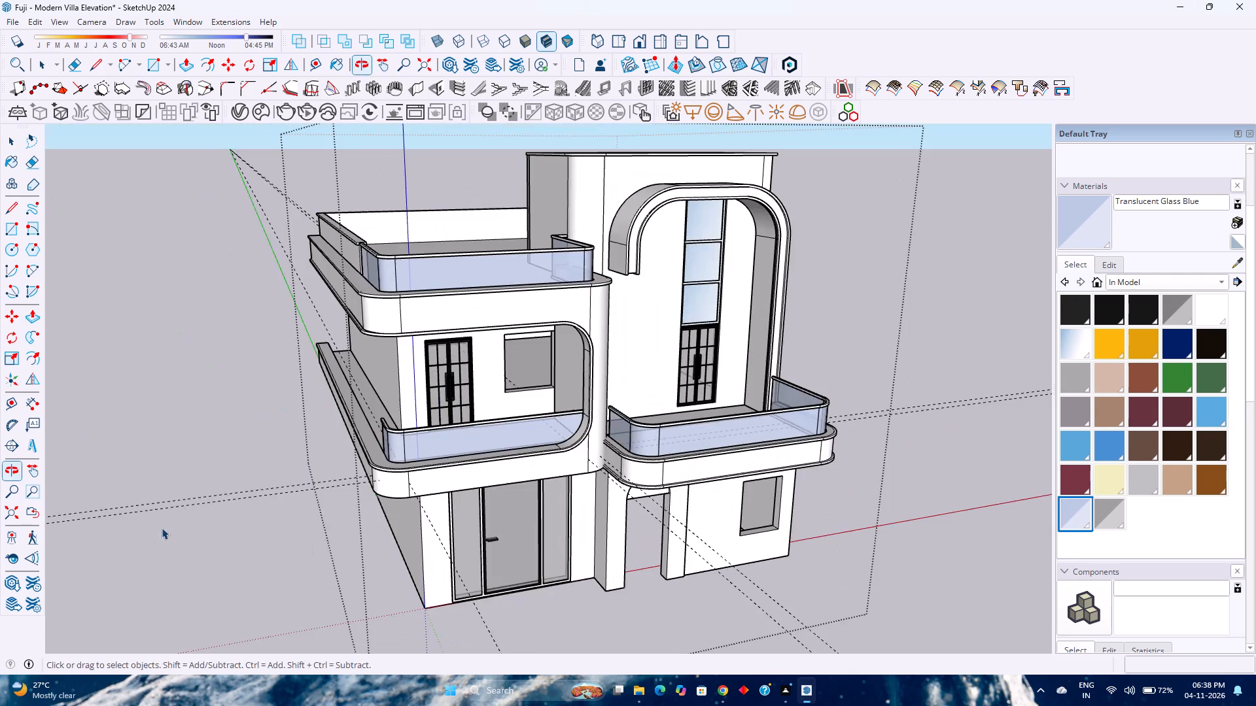
middle_click_drag(332, 557, 389, 614, "shift")
middle_click(389, 614, "shift")
middle_click_drag(436, 590, 349, 482)
middle_click(347, 480)
scroll(348, 477, "down", 3)
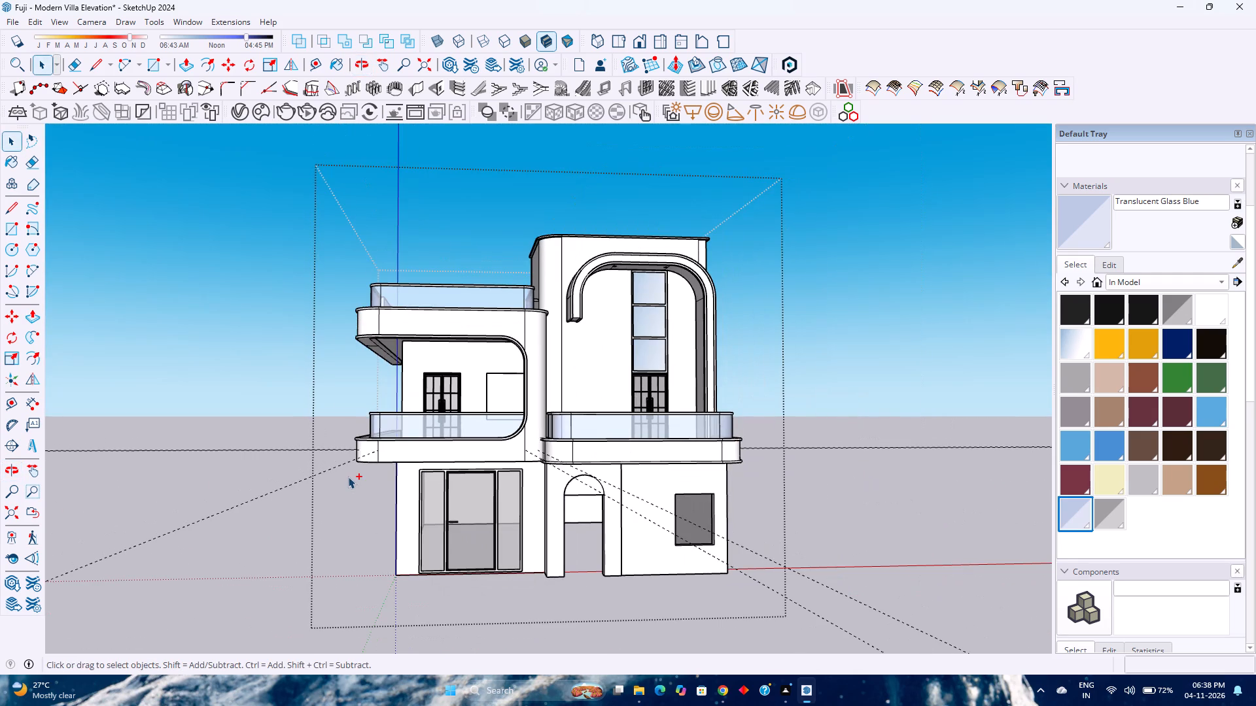
Save the villa model.
key("ctrl+s")
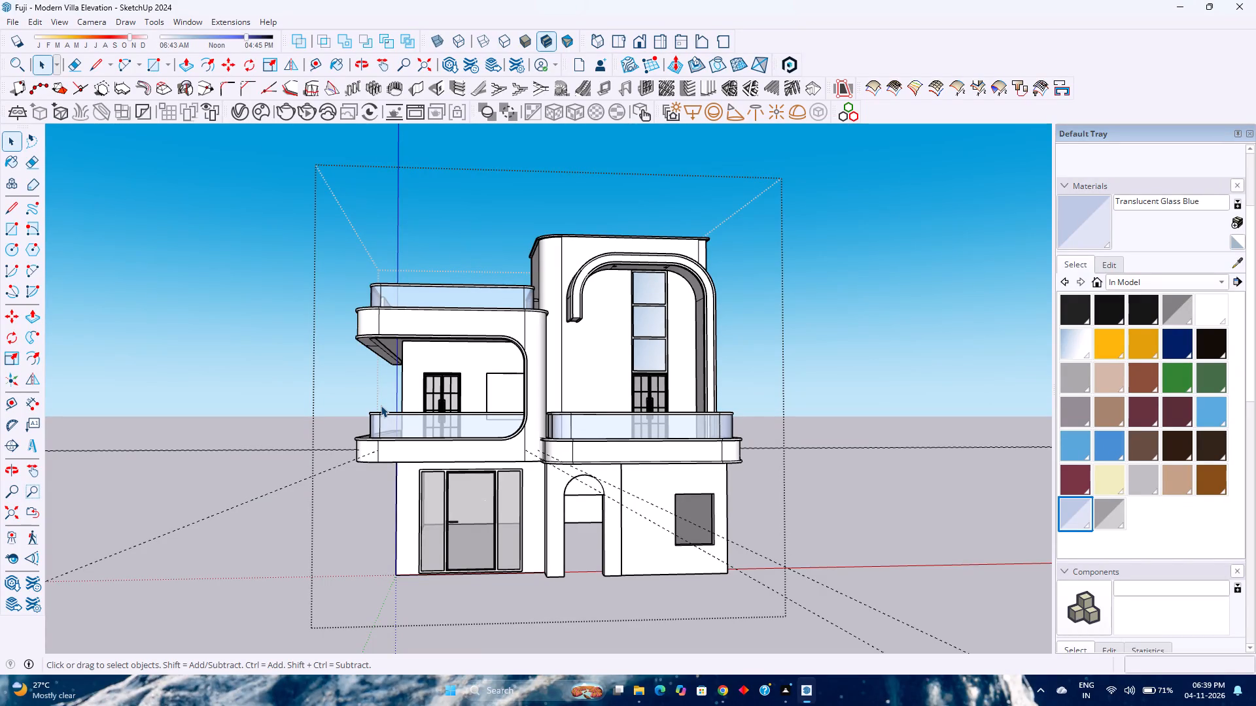
Delete all guide lines in the model.
left_click(39, 24)
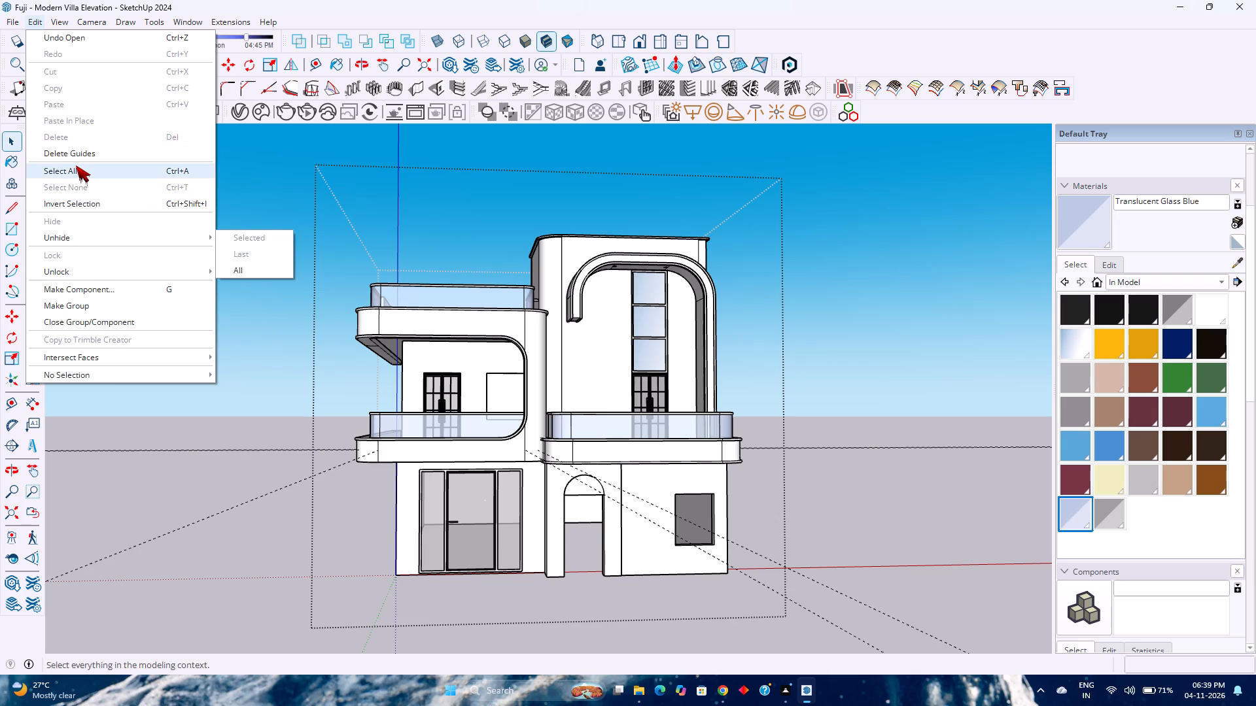
left_click(109, 158)
Save the model without the guide lines.
scroll(267, 471, "down", 1)
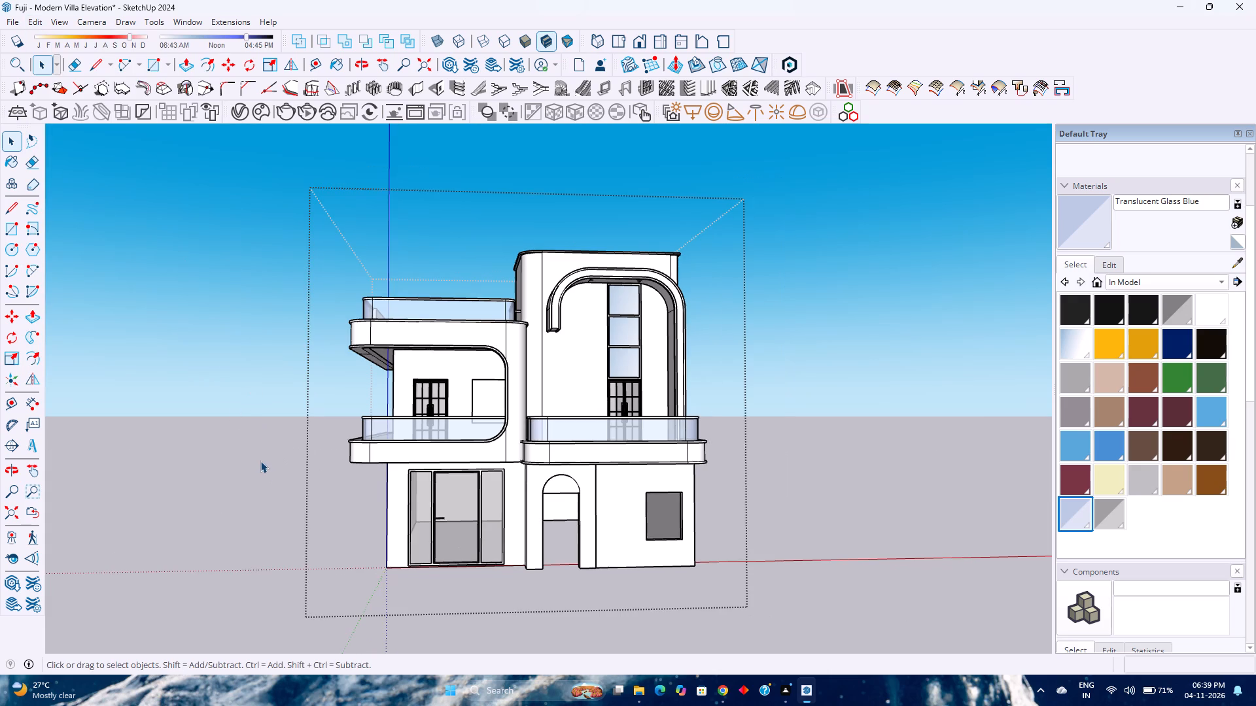
scroll(260, 452, "down", 3)
middle_click(427, 483)
middle_click(428, 484)
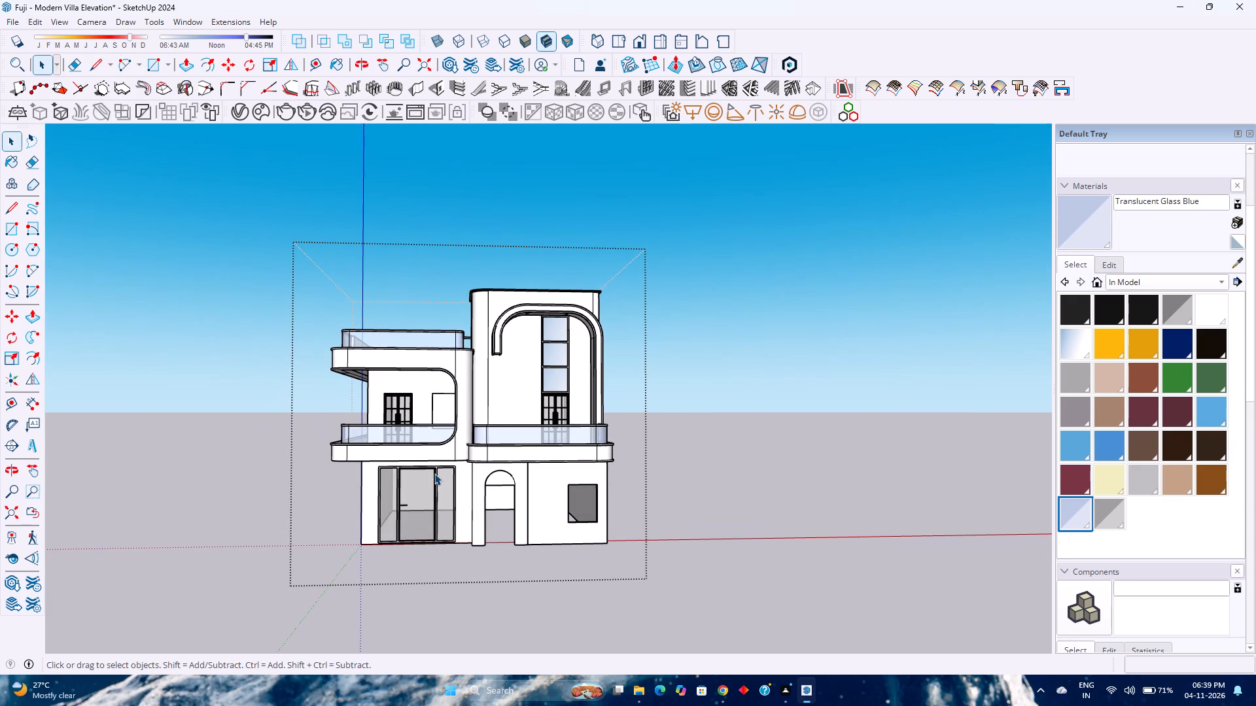
key("ctrl+s")
Paint the ground-floor glazed entrance's outer frame with the Steel Brushed Stainless material from the Metal collection.
scroll(485, 523, "up", 6)
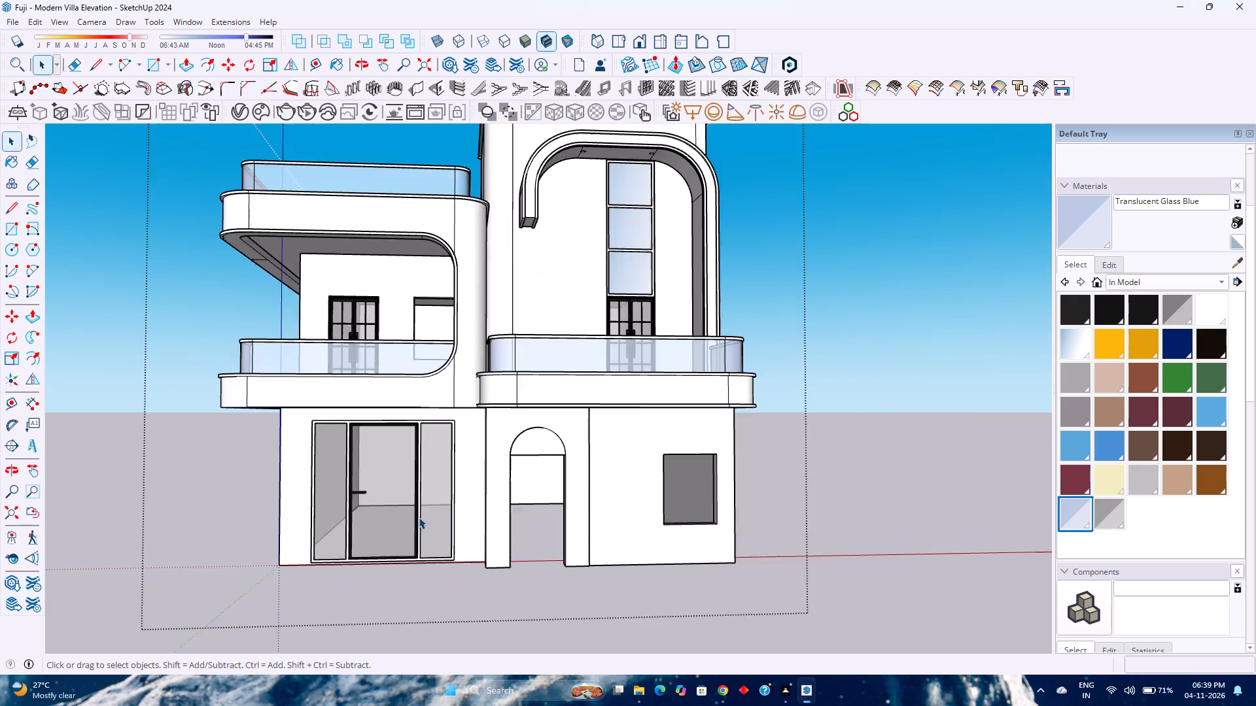
scroll(419, 517, "up", 3)
scroll(461, 409, "up", 6)
double_click(466, 384)
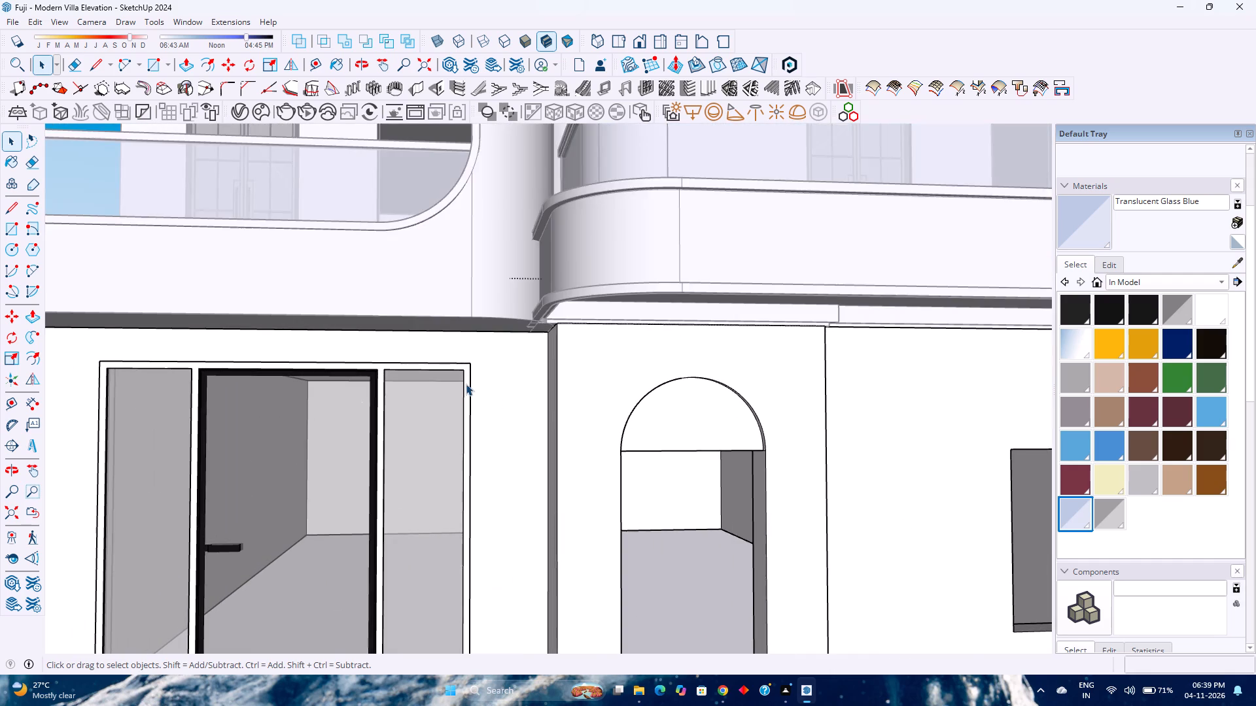
scroll(466, 384, "up", 3)
left_click(466, 384)
scroll(466, 384, "up", 6)
left_click(466, 384)
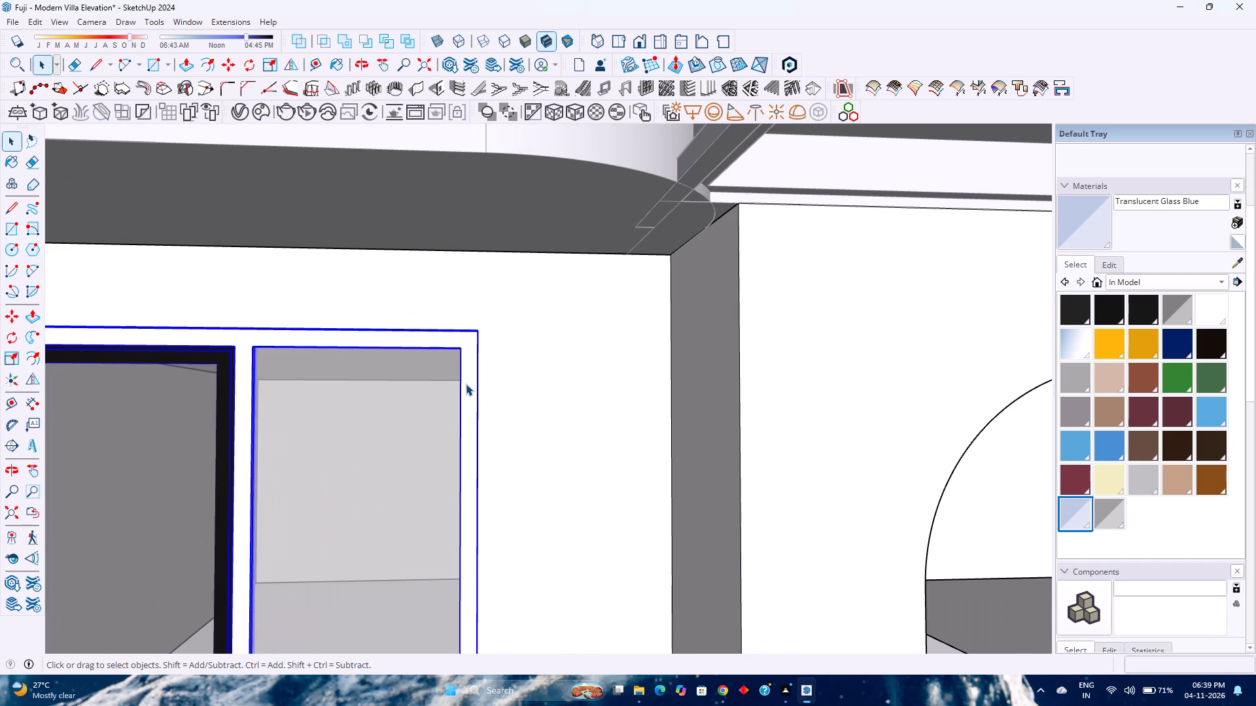
left_click(1145, 282)
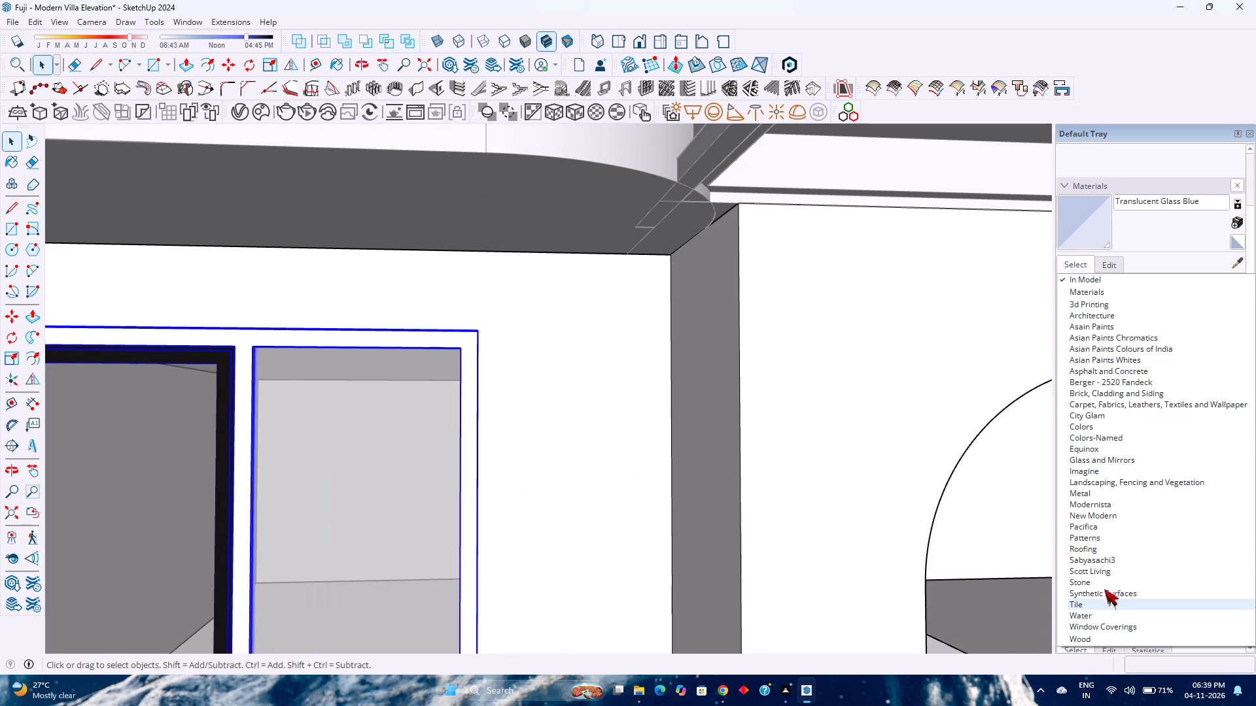
left_click(1079, 266)
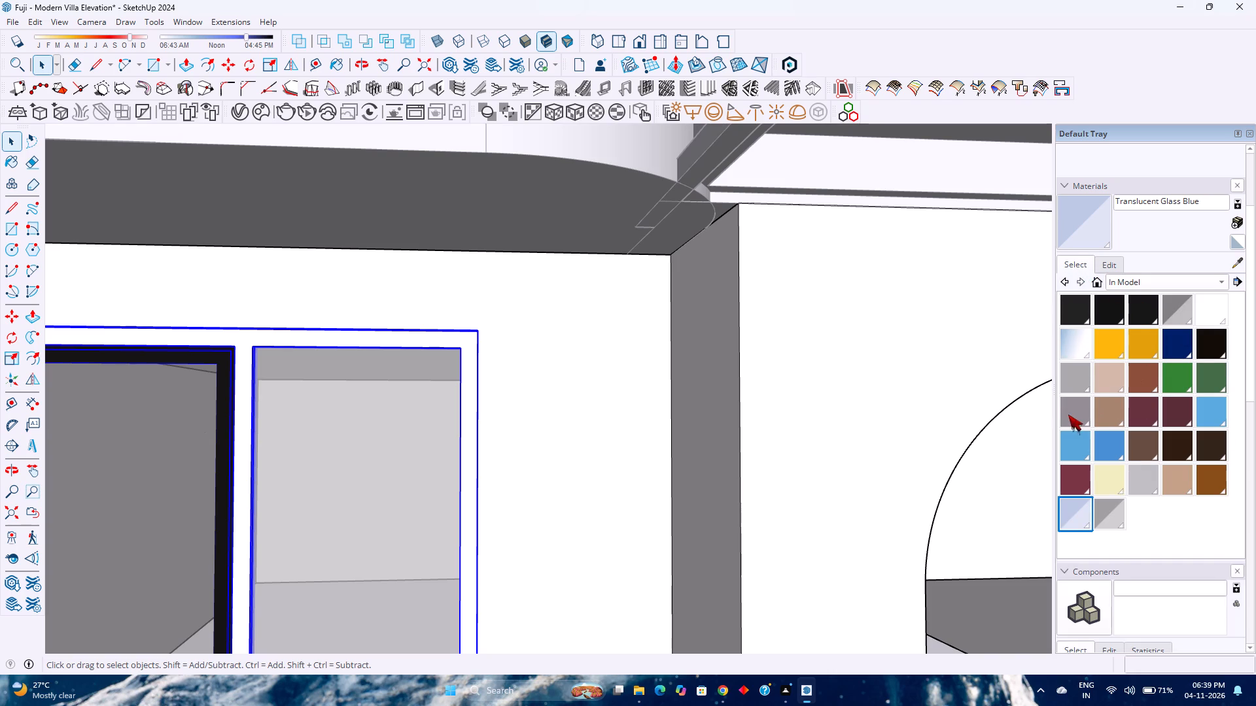
left_click(1068, 396)
left_click(1072, 381)
left_click(1137, 482)
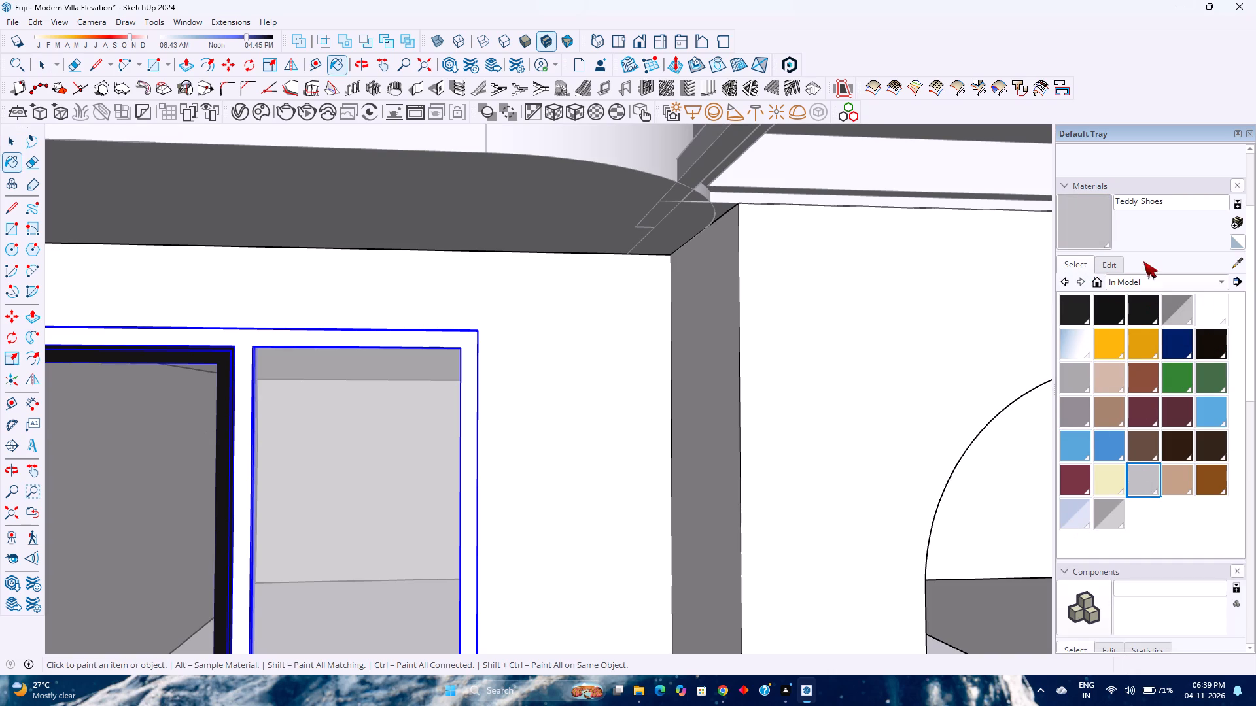
left_click(1078, 428)
left_click(1078, 419)
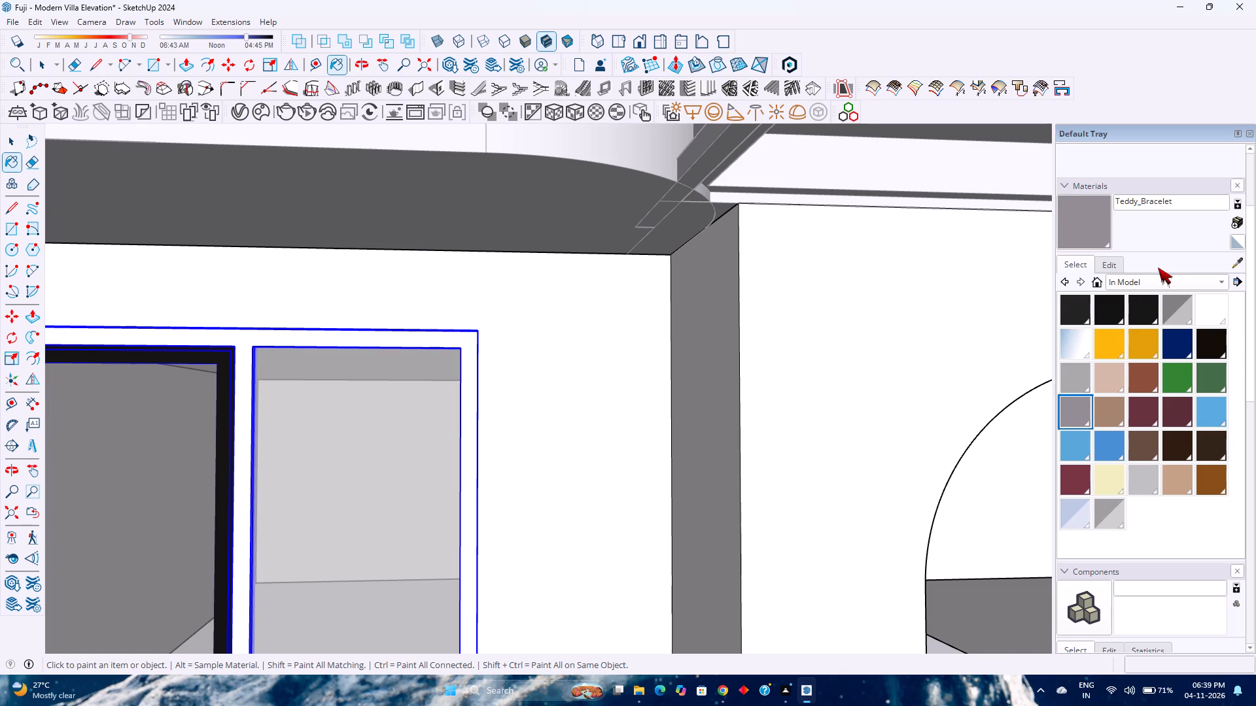
left_click(1120, 279)
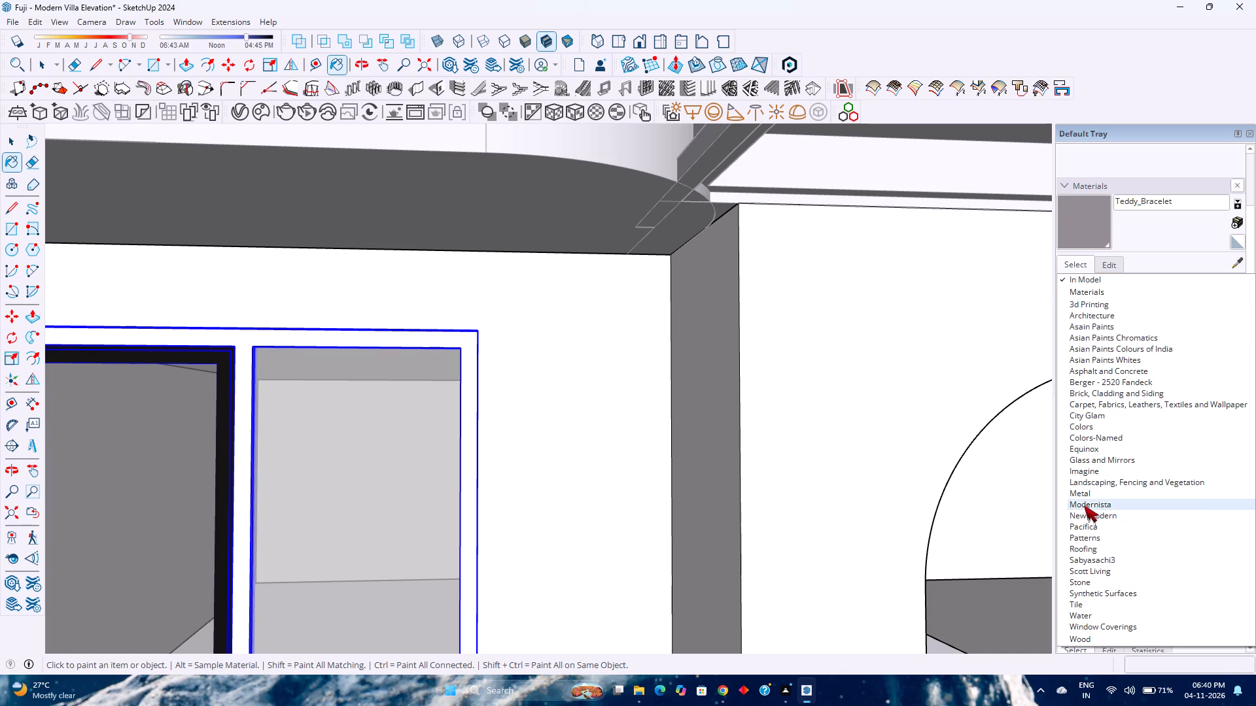
left_click(1084, 494)
left_click(1076, 386)
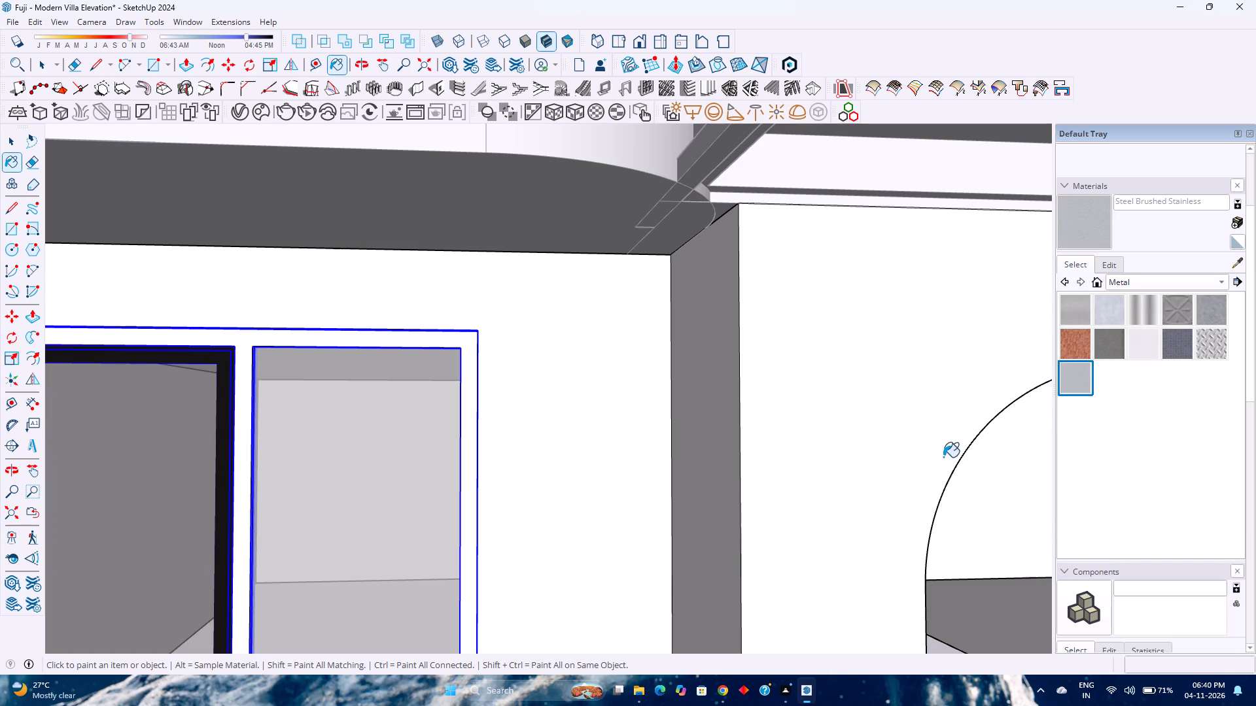
scroll(0, 567, "up", 1)
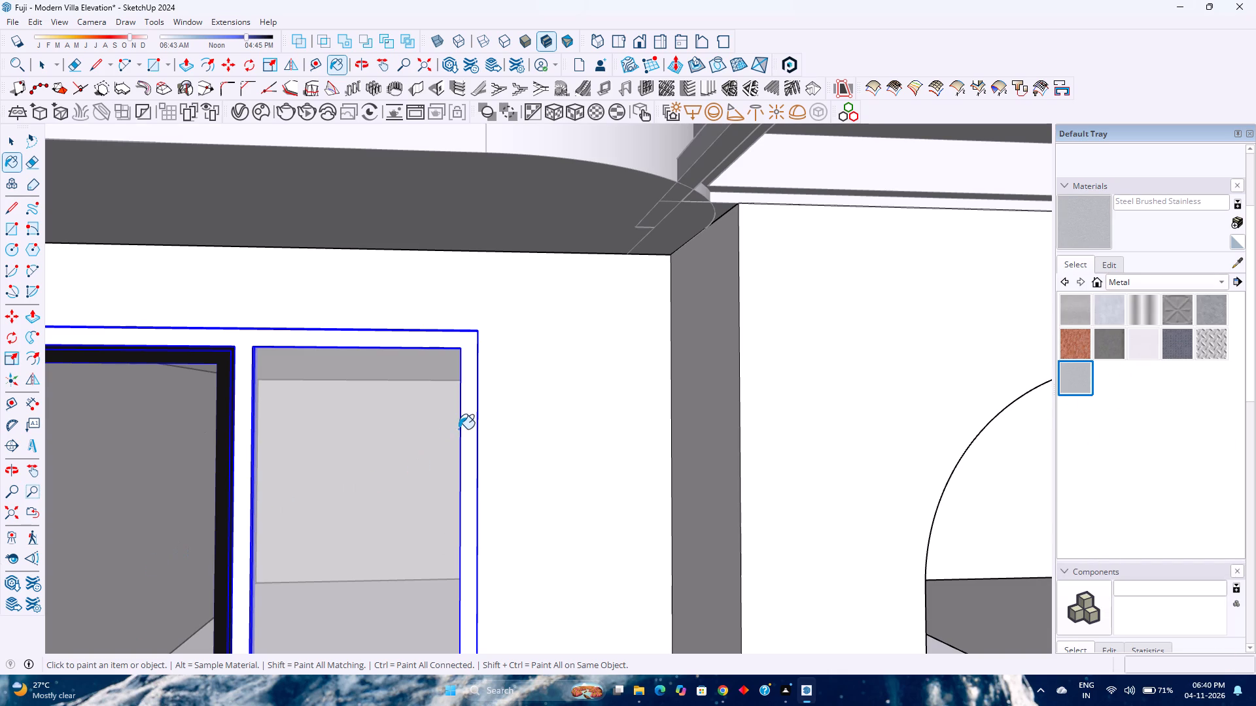
left_click(462, 428)
double_click(466, 428)
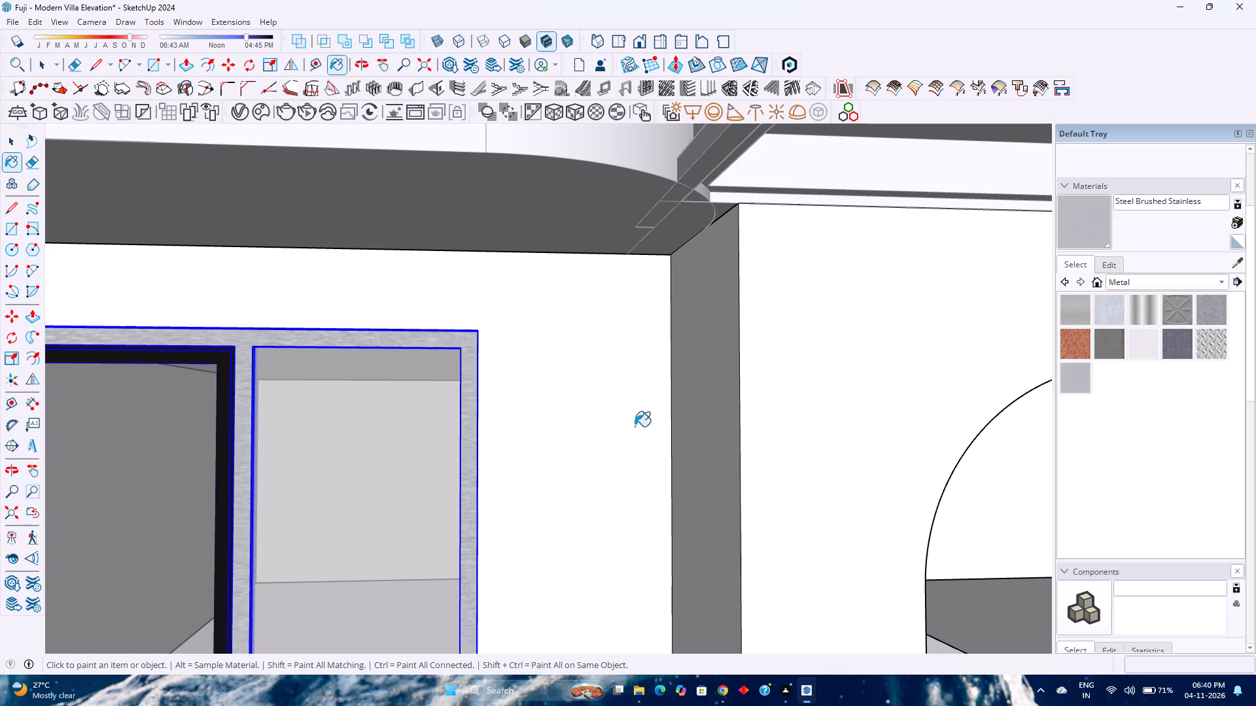
Darken the Steel Brushed Stainless material on the entrance frame to saturation 0 and lightness 19.
left_click(1106, 263)
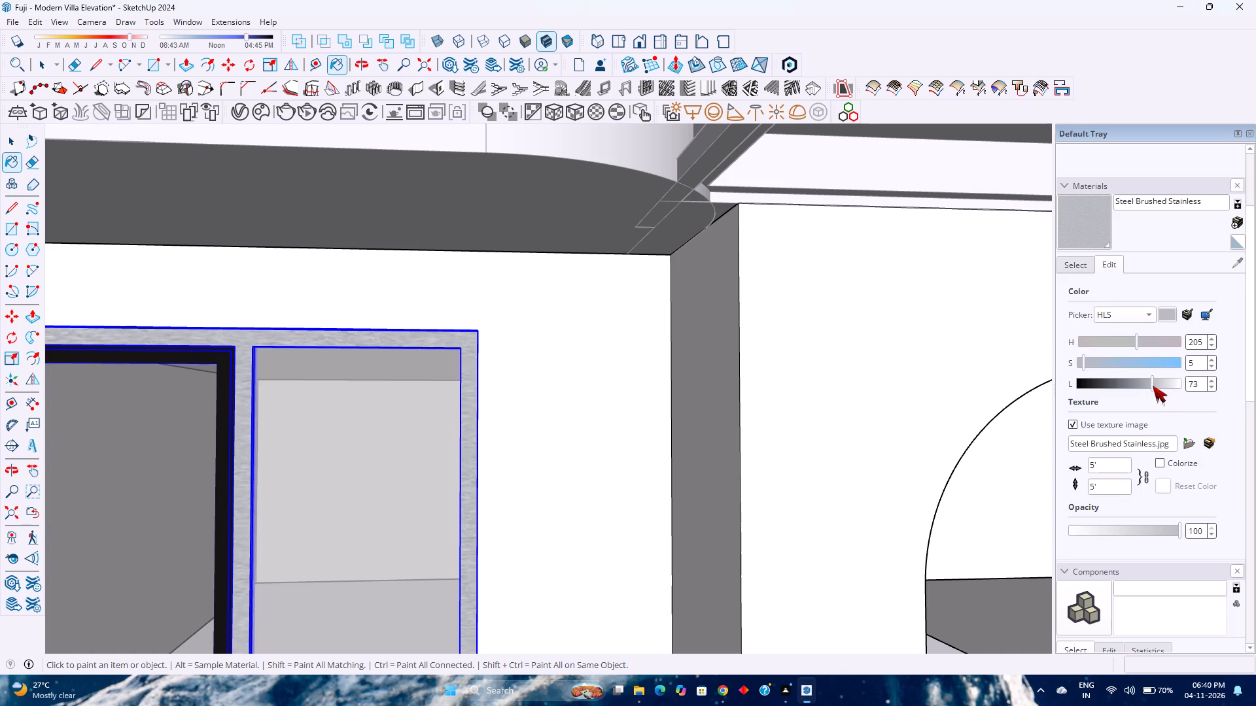
left_click_drag(1153, 385, 1108, 392)
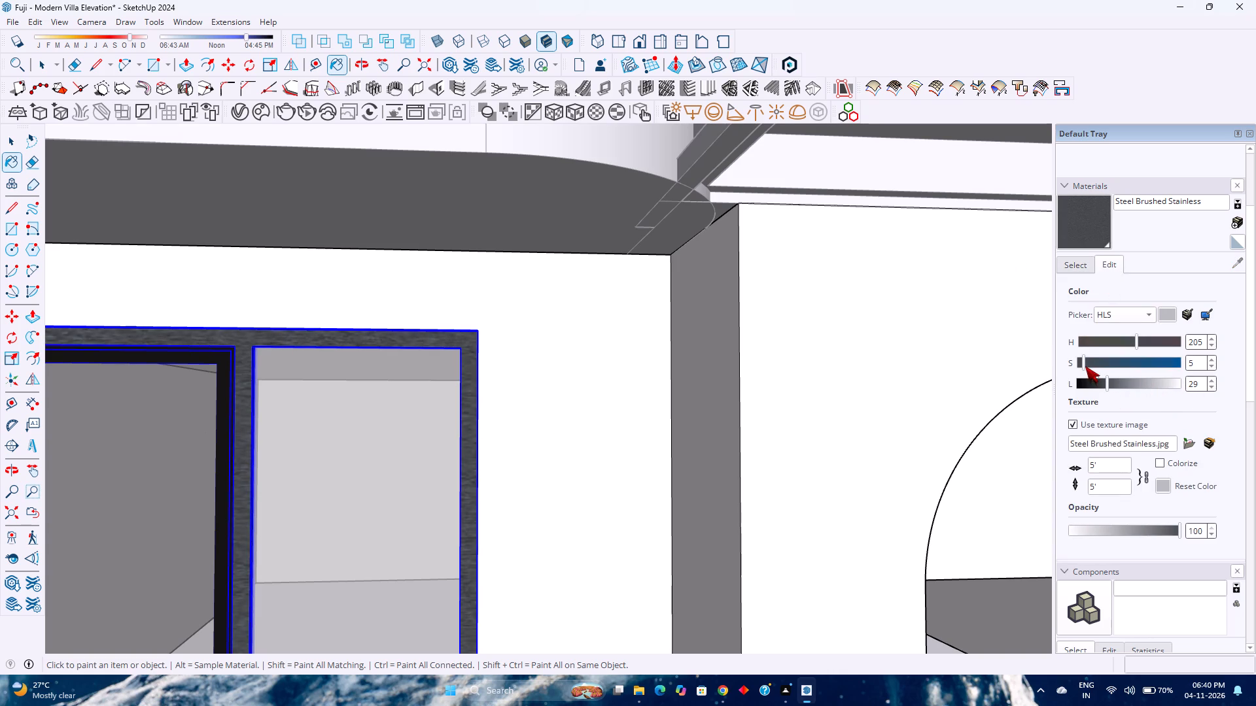
left_click_drag(1085, 366, 1076, 367)
left_click_drag(1108, 384, 1098, 386)
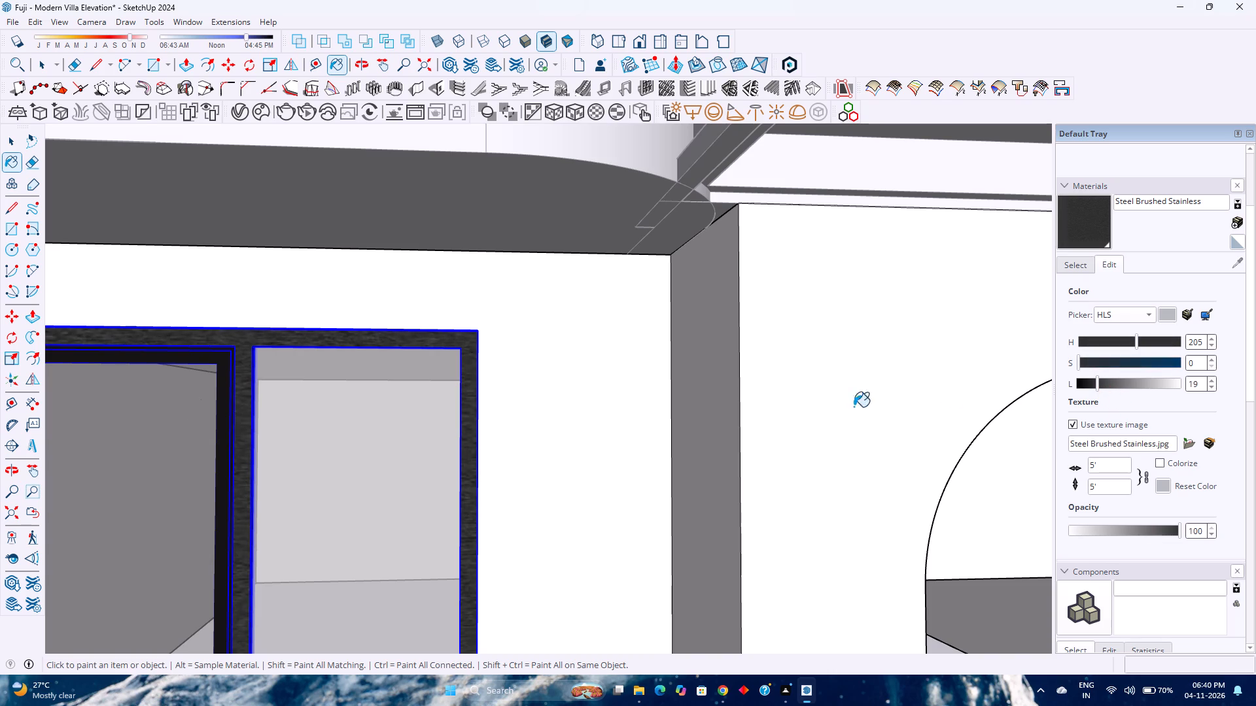
left_click(465, 413)
key("space")
scroll(442, 434, "up", 1)
scroll(421, 371, "down", 12)
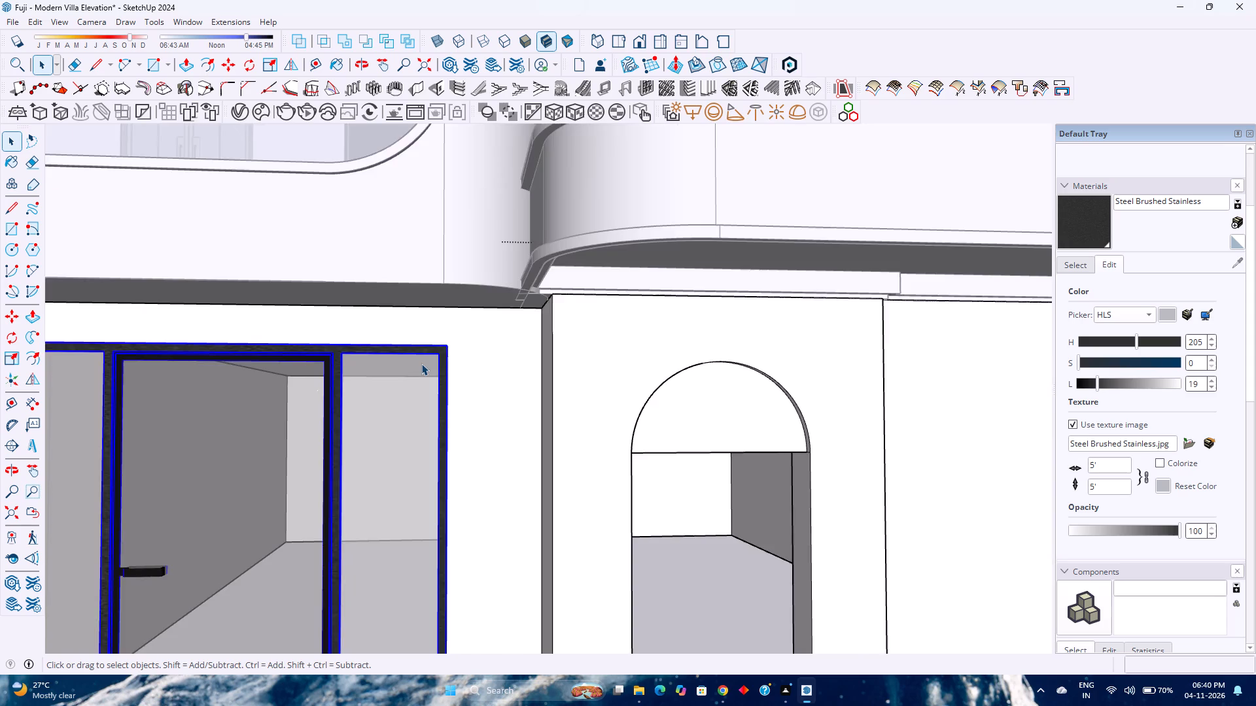
scroll(421, 363, "down", 12)
left_click(766, 444)
Paint the frame of the tall three-pane window above the tower's balcony doors with the darkened Steel Brushed Stainless.
scroll(642, 261, "up", 3)
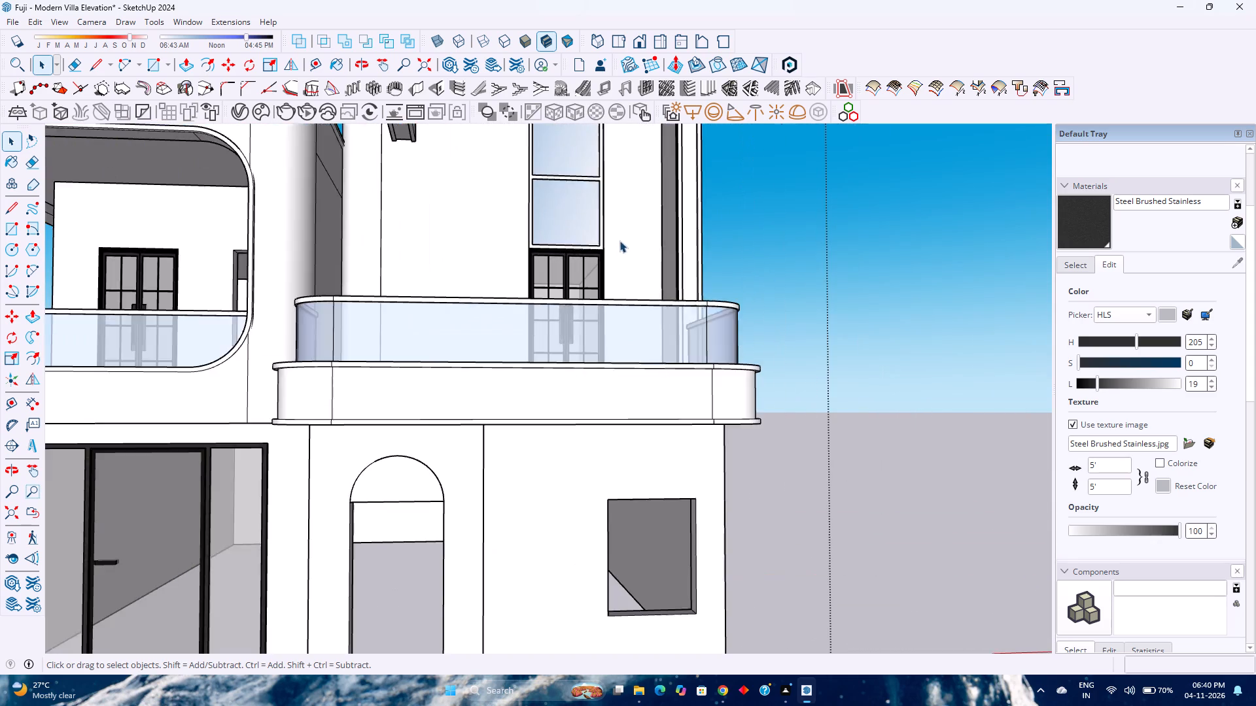
scroll(619, 241, "up", 13)
left_click(601, 246)
double_click(601, 246)
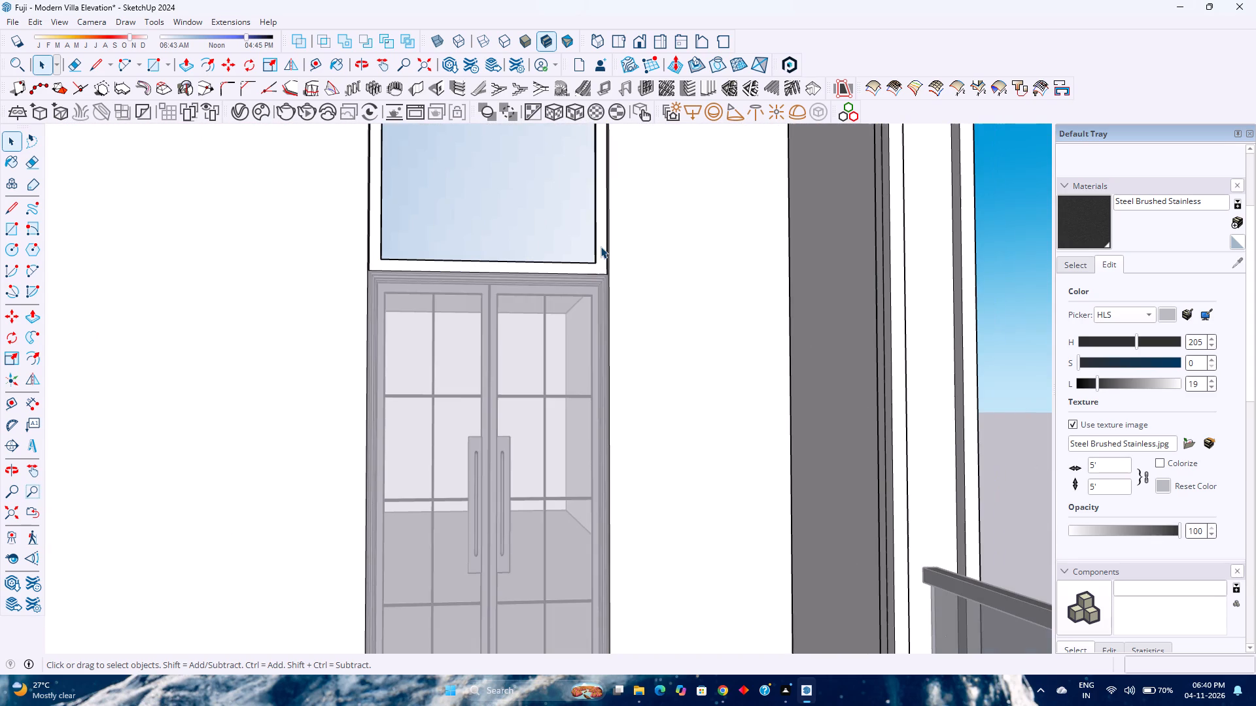
left_click(1098, 226)
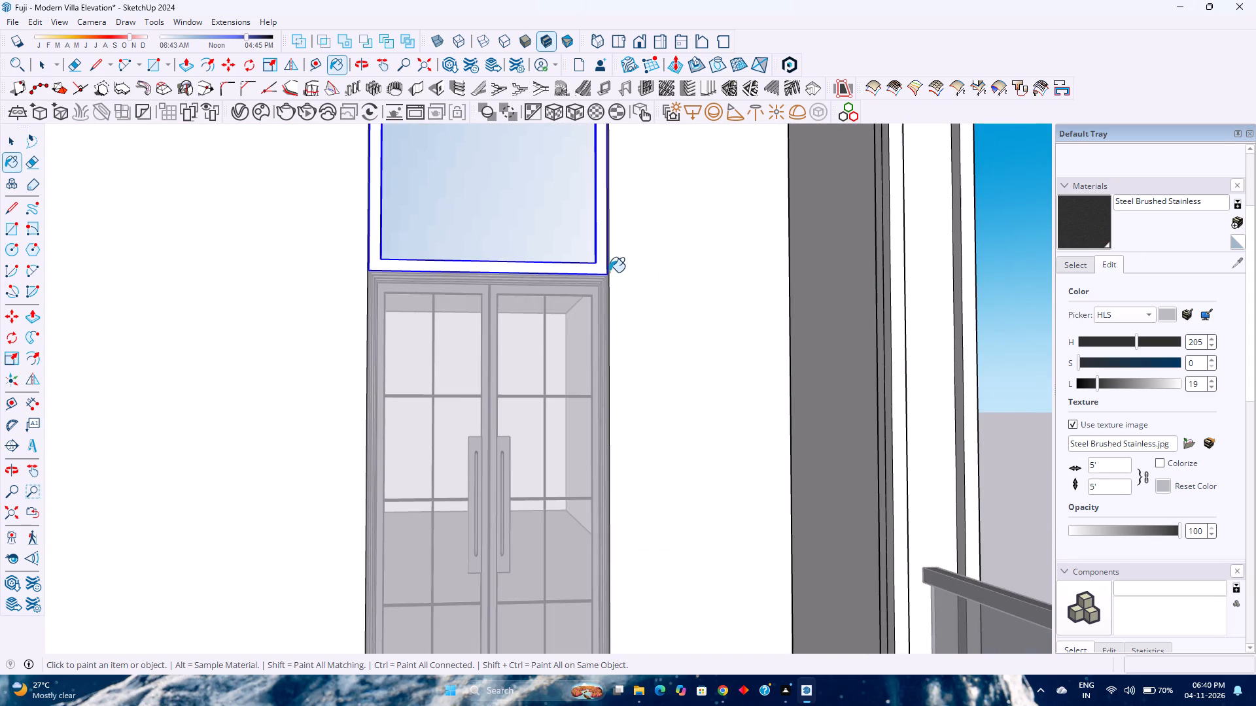
left_click(604, 269)
scroll(604, 269, "down", 6)
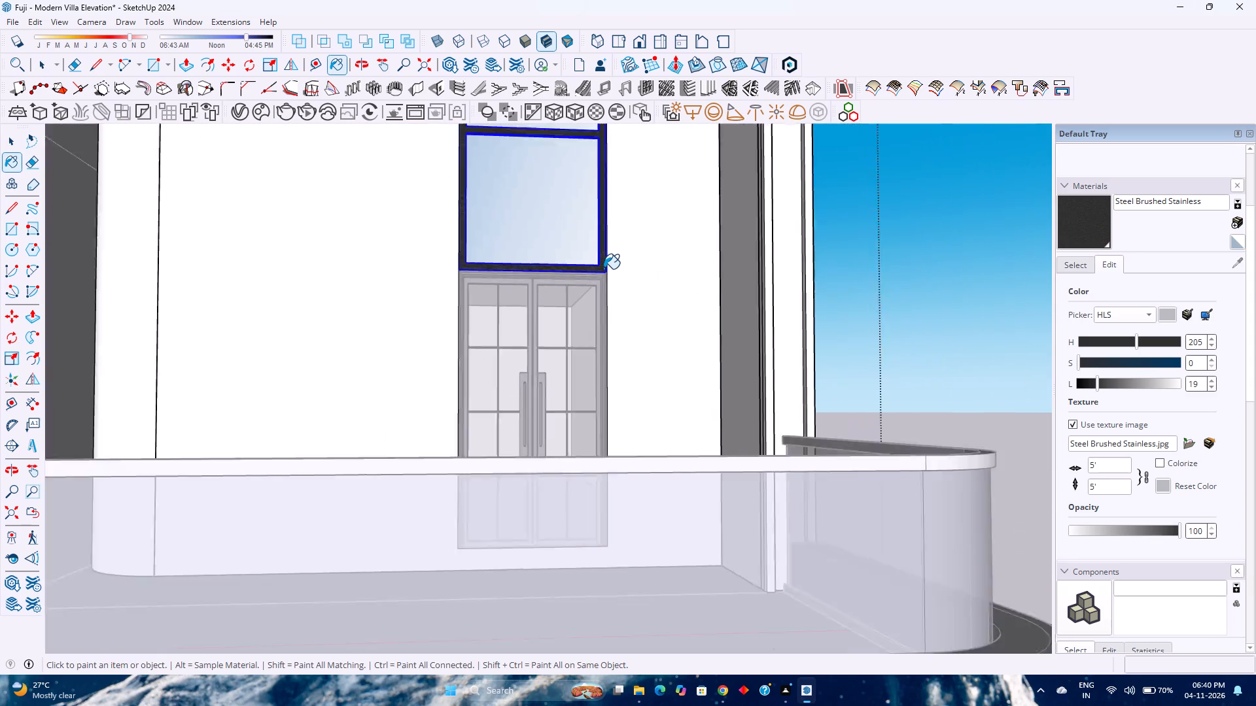
scroll(604, 269, "down", 14)
key("space")
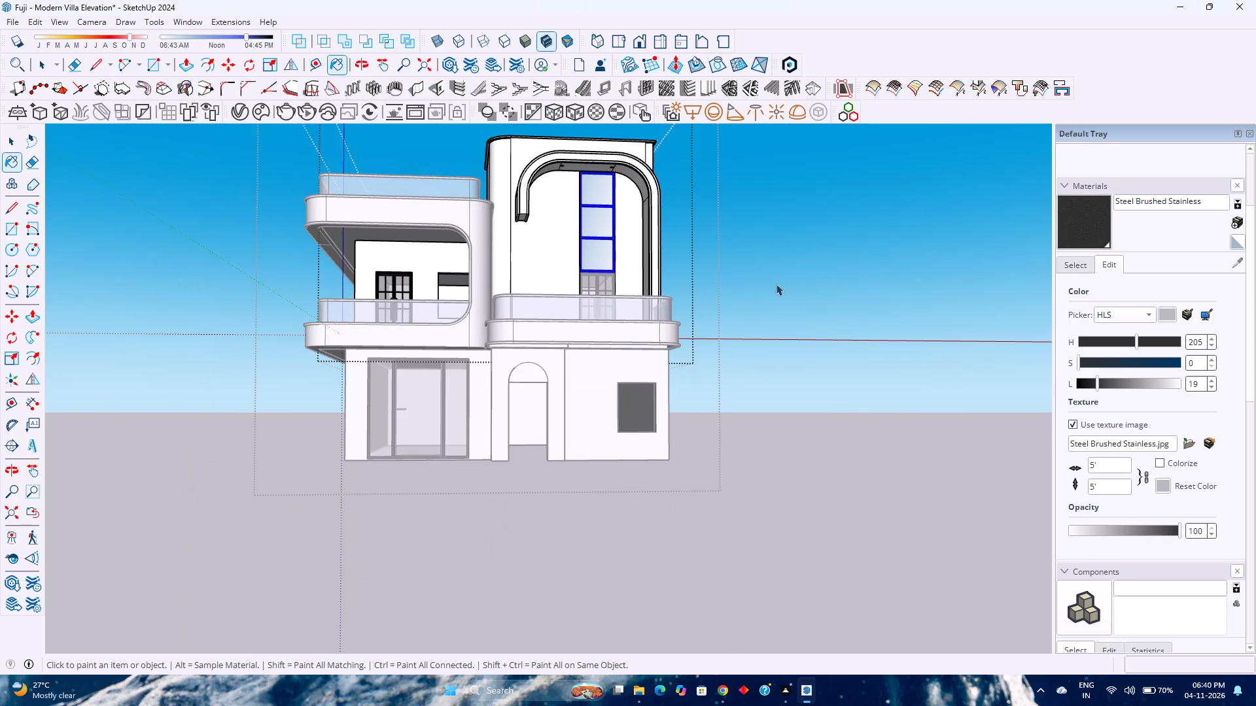
double_click(739, 273)
Save the villa model with the dark steel frames.
scroll(739, 269, "down", 3)
scroll(739, 269, "up", 4)
middle_click_drag(739, 269, 784, 335)
middle_click(784, 335)
scroll(336, 394, "up", 3)
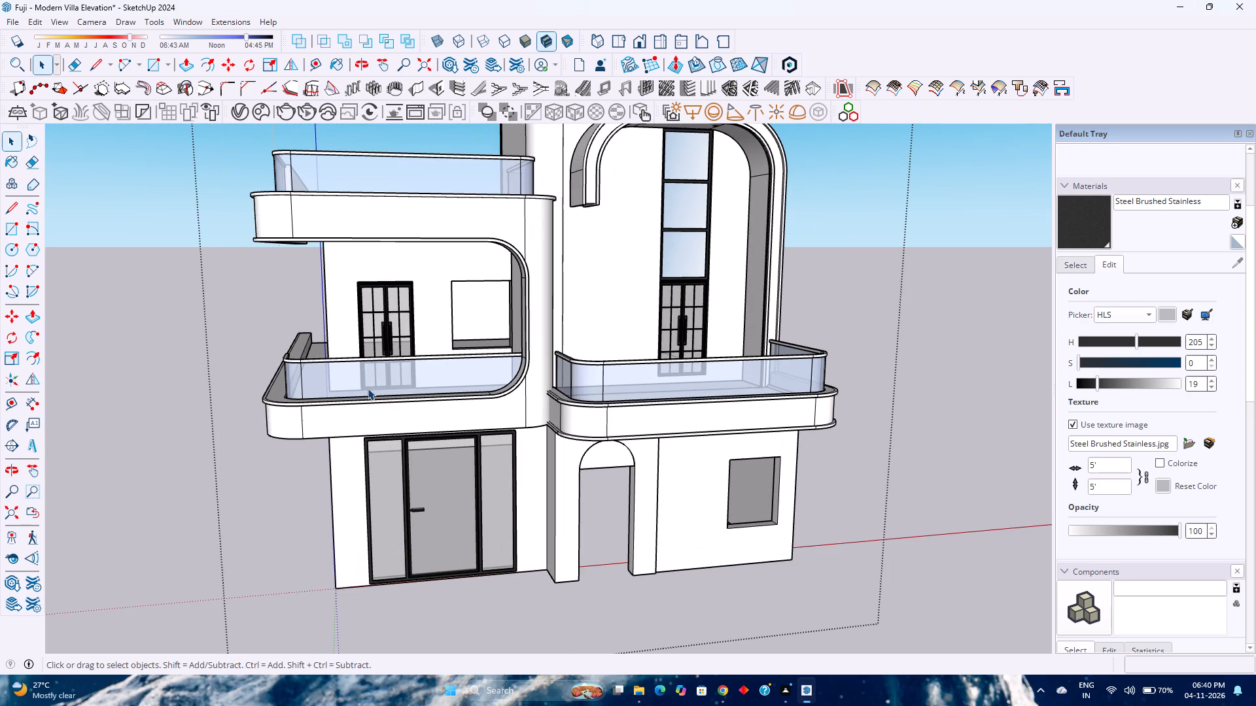
key("ctrl+s")
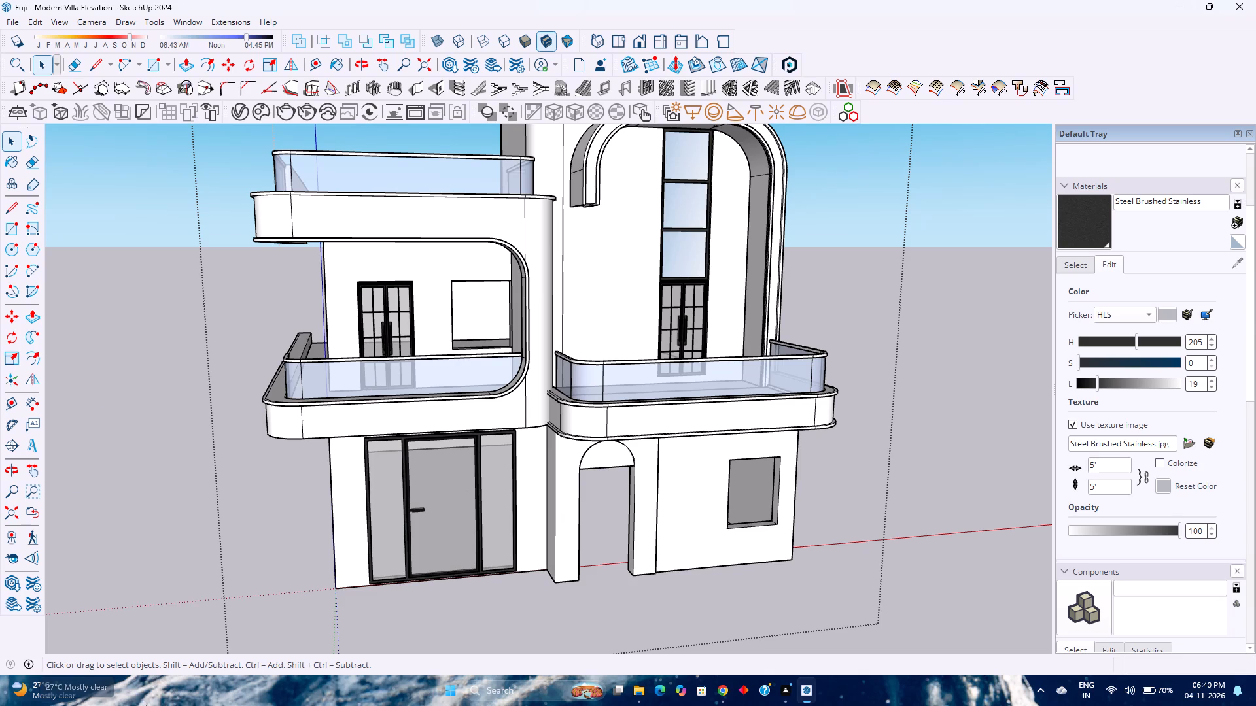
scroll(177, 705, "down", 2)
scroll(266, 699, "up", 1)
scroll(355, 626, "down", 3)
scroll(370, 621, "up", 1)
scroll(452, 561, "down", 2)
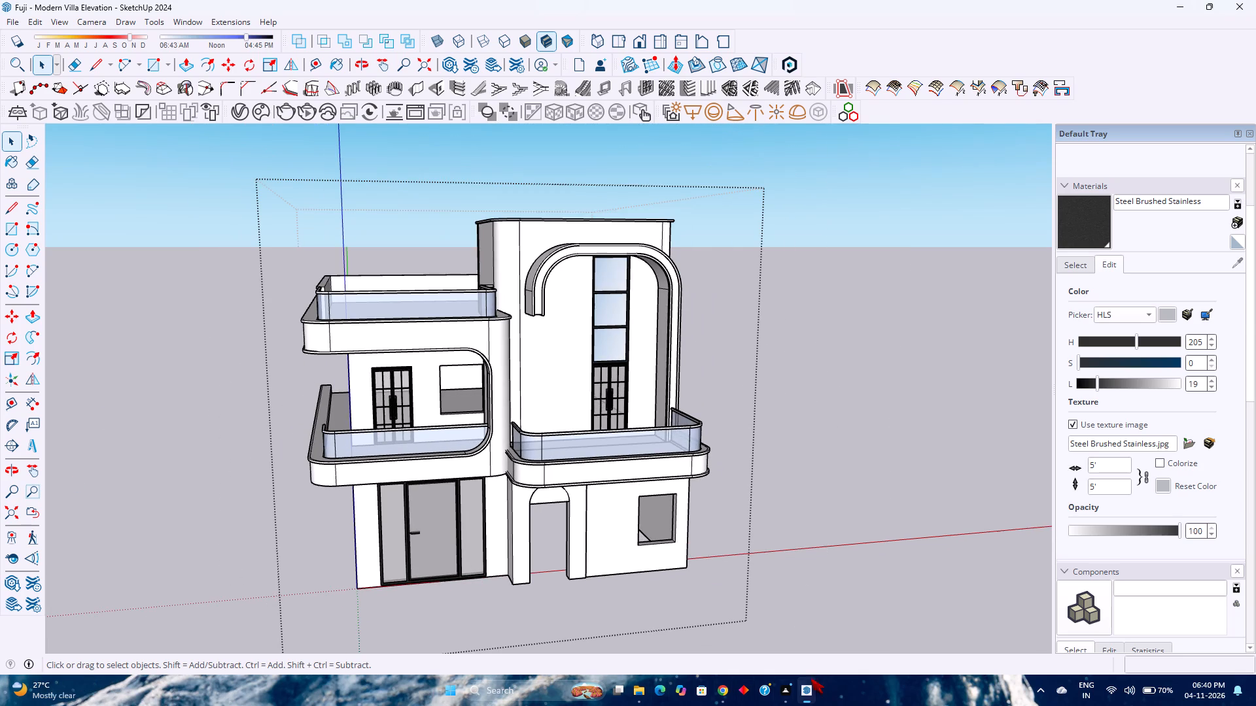
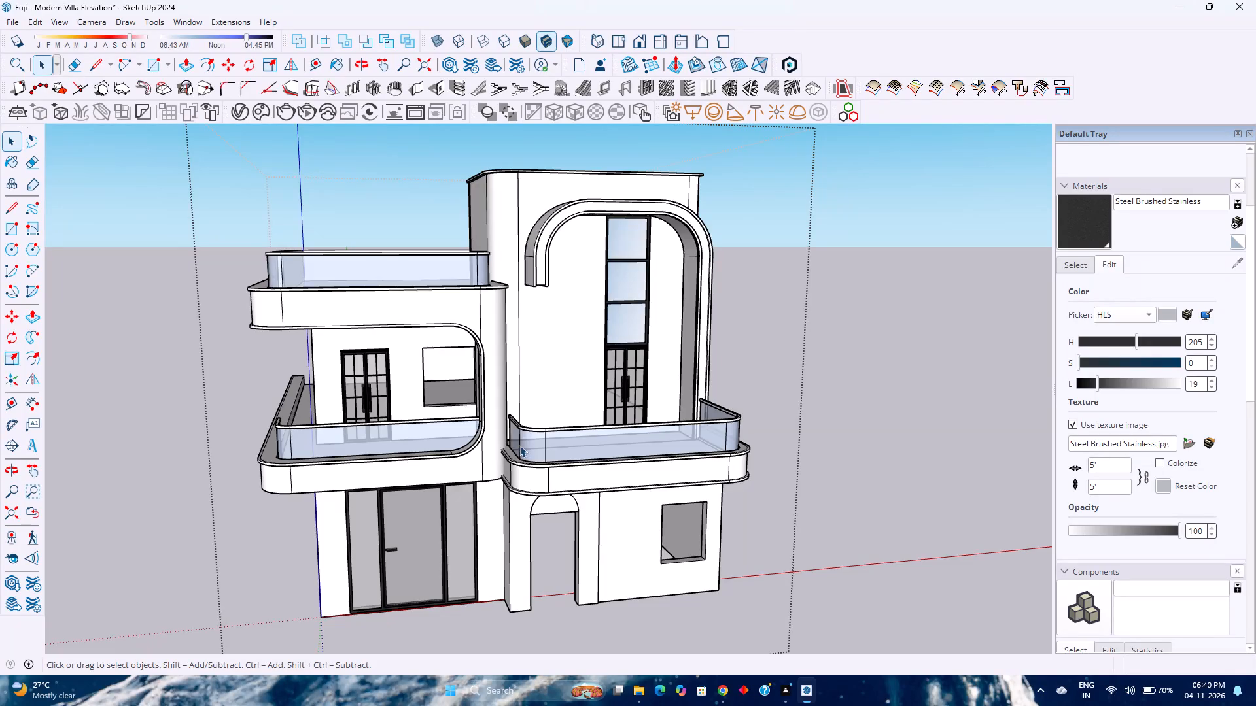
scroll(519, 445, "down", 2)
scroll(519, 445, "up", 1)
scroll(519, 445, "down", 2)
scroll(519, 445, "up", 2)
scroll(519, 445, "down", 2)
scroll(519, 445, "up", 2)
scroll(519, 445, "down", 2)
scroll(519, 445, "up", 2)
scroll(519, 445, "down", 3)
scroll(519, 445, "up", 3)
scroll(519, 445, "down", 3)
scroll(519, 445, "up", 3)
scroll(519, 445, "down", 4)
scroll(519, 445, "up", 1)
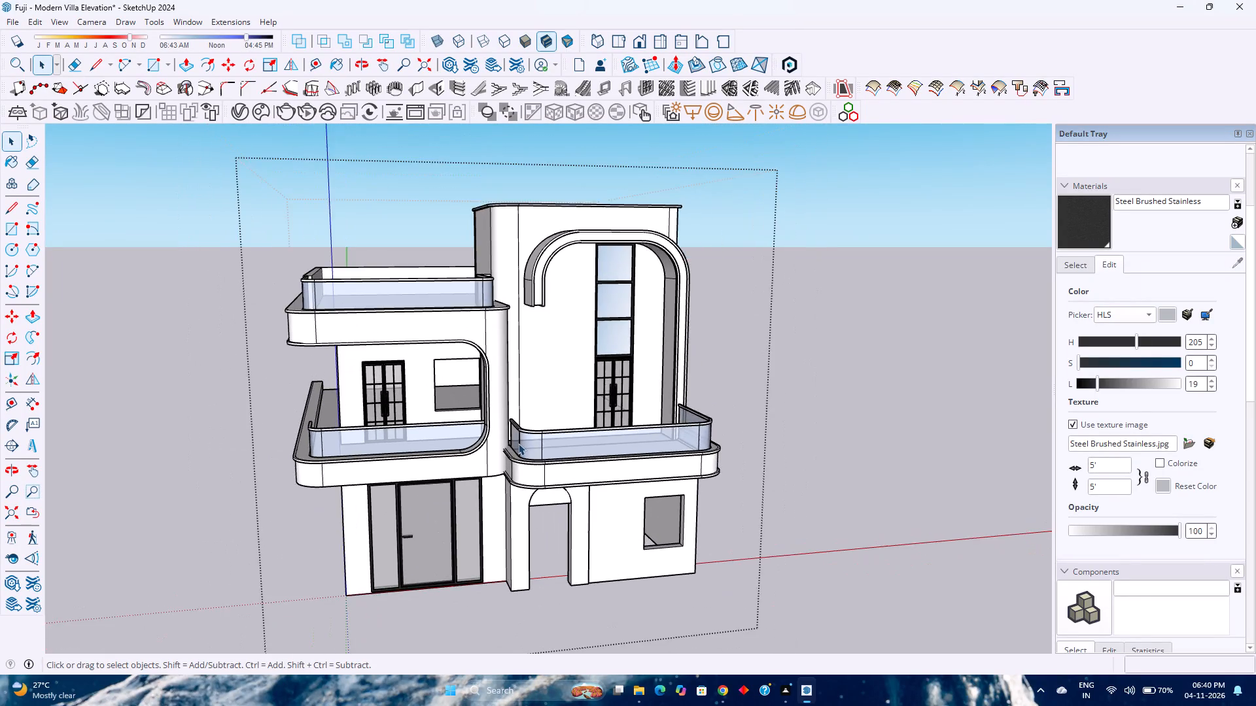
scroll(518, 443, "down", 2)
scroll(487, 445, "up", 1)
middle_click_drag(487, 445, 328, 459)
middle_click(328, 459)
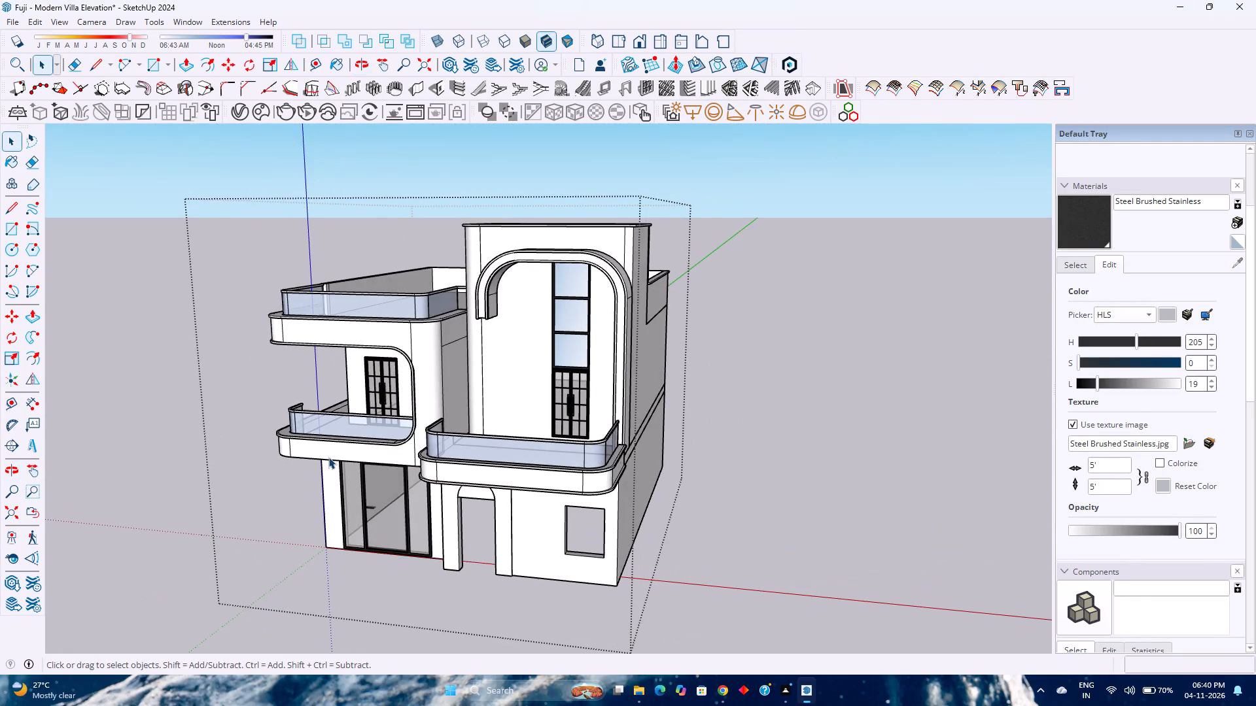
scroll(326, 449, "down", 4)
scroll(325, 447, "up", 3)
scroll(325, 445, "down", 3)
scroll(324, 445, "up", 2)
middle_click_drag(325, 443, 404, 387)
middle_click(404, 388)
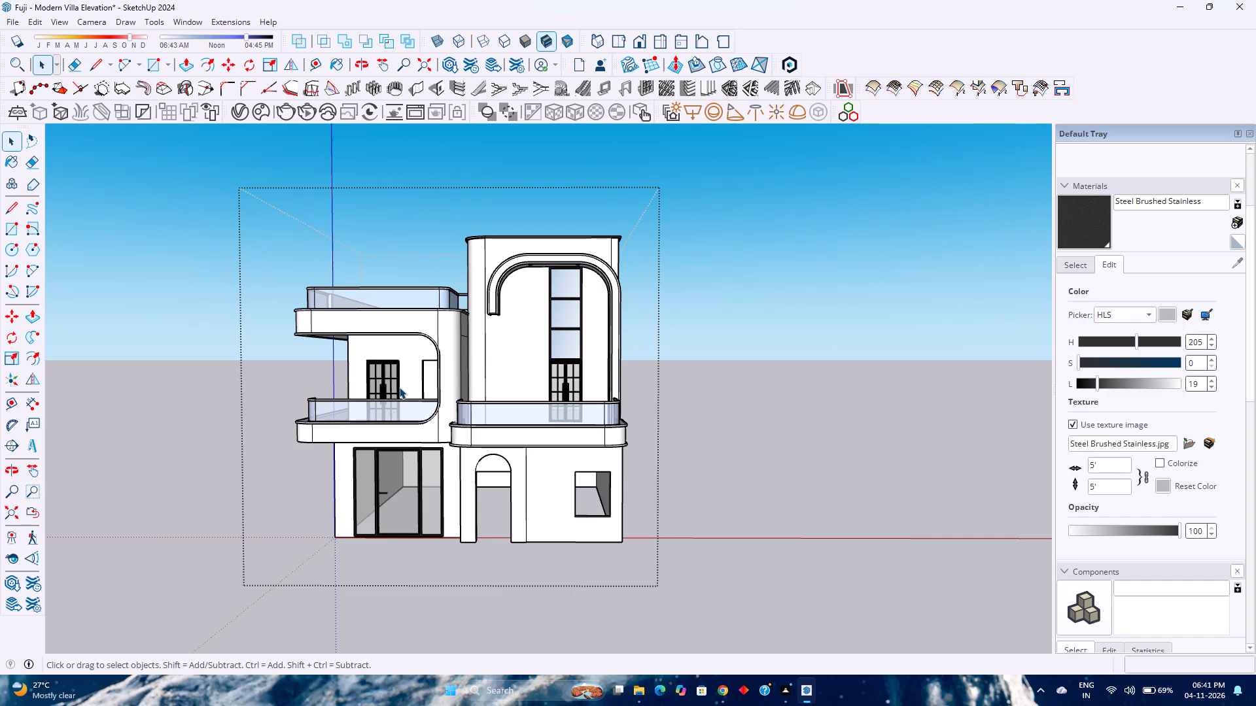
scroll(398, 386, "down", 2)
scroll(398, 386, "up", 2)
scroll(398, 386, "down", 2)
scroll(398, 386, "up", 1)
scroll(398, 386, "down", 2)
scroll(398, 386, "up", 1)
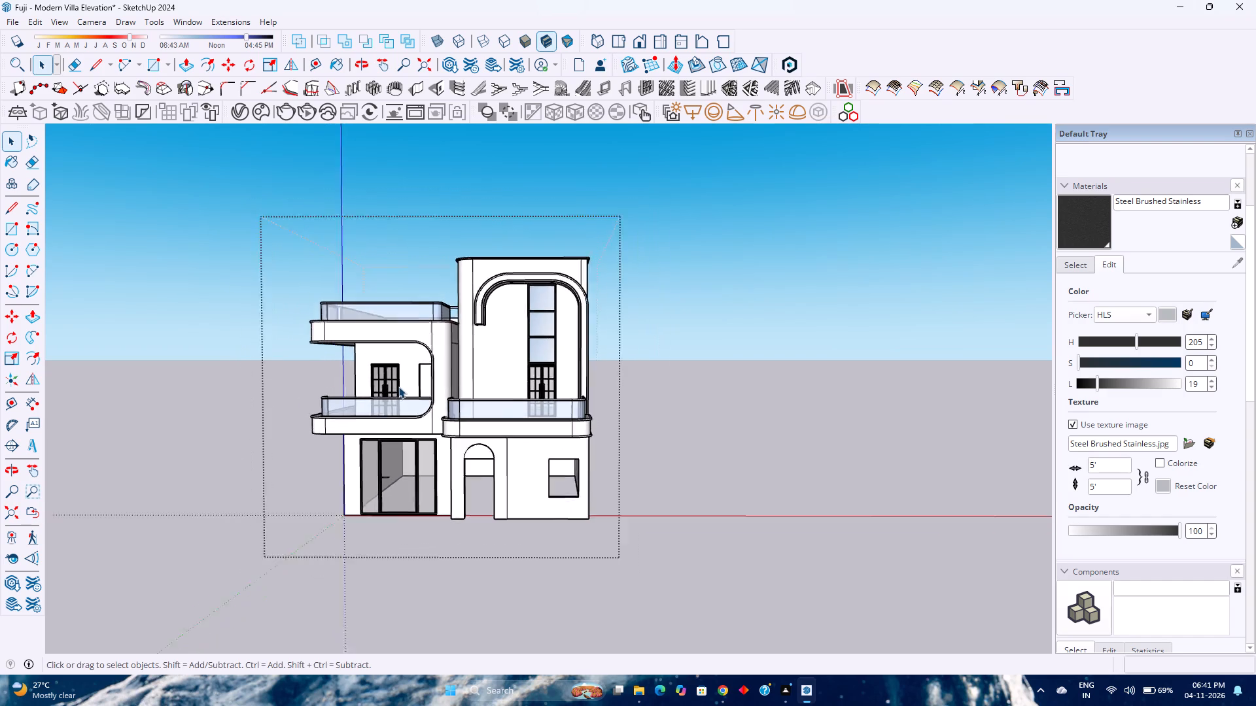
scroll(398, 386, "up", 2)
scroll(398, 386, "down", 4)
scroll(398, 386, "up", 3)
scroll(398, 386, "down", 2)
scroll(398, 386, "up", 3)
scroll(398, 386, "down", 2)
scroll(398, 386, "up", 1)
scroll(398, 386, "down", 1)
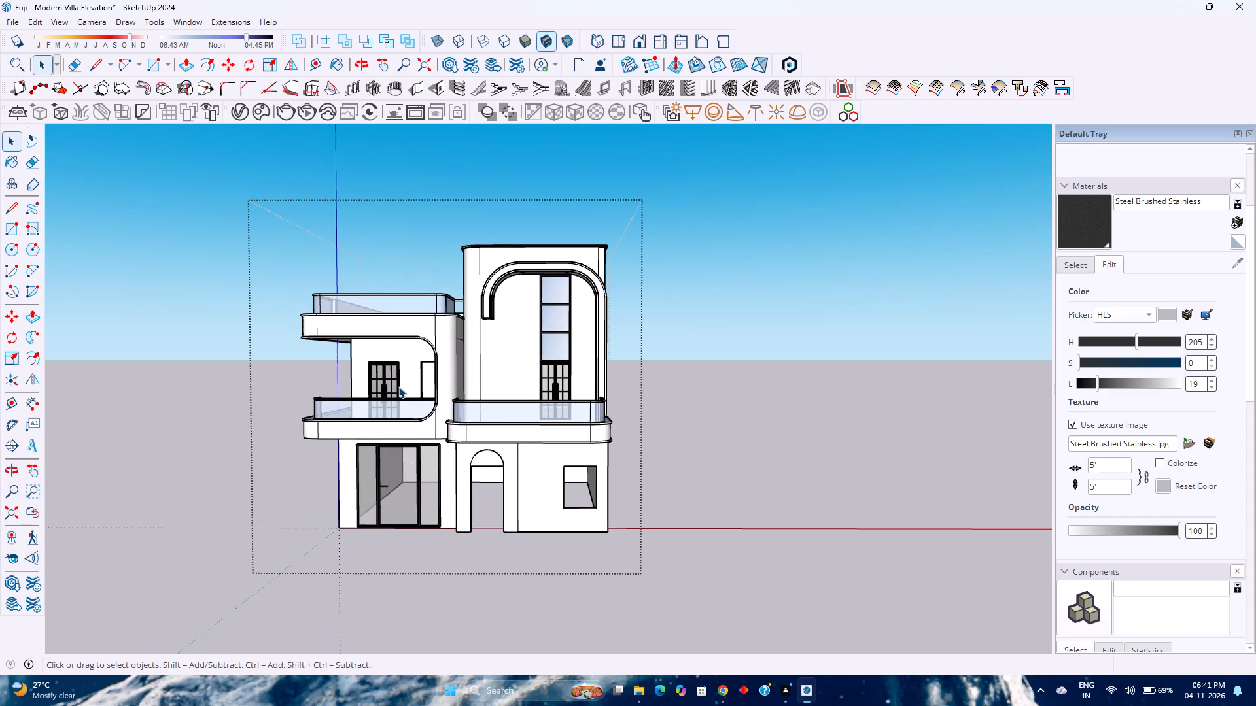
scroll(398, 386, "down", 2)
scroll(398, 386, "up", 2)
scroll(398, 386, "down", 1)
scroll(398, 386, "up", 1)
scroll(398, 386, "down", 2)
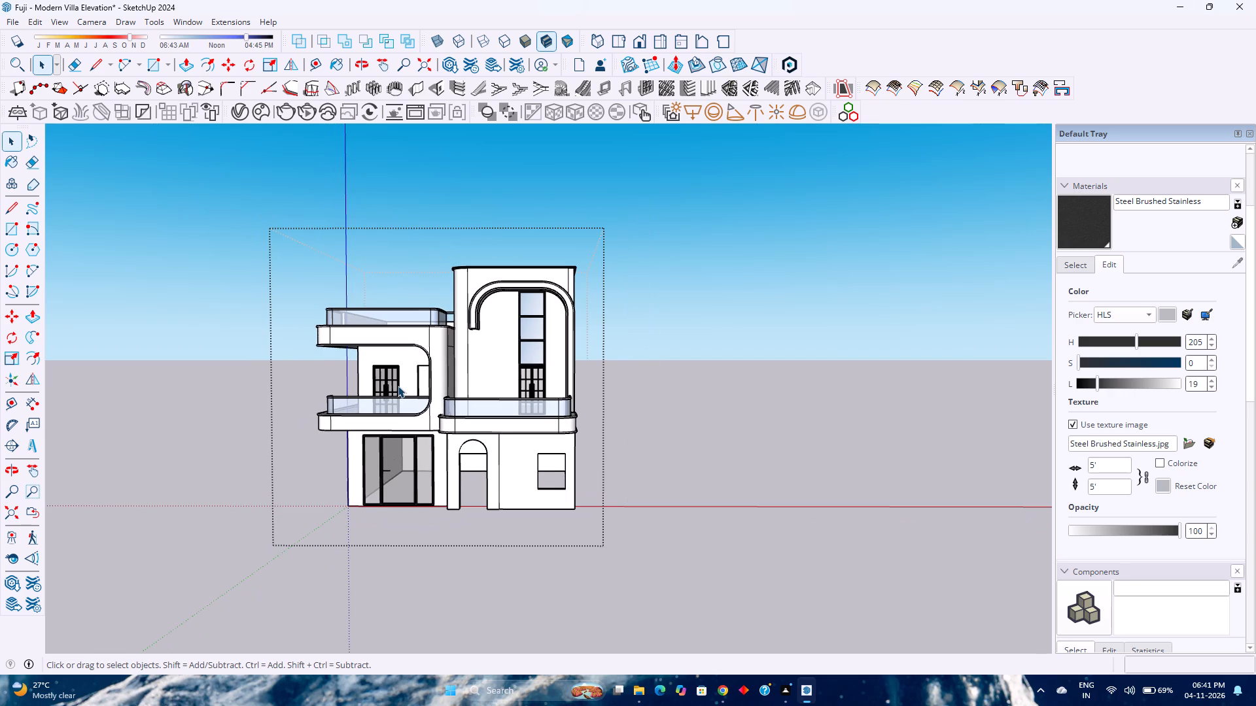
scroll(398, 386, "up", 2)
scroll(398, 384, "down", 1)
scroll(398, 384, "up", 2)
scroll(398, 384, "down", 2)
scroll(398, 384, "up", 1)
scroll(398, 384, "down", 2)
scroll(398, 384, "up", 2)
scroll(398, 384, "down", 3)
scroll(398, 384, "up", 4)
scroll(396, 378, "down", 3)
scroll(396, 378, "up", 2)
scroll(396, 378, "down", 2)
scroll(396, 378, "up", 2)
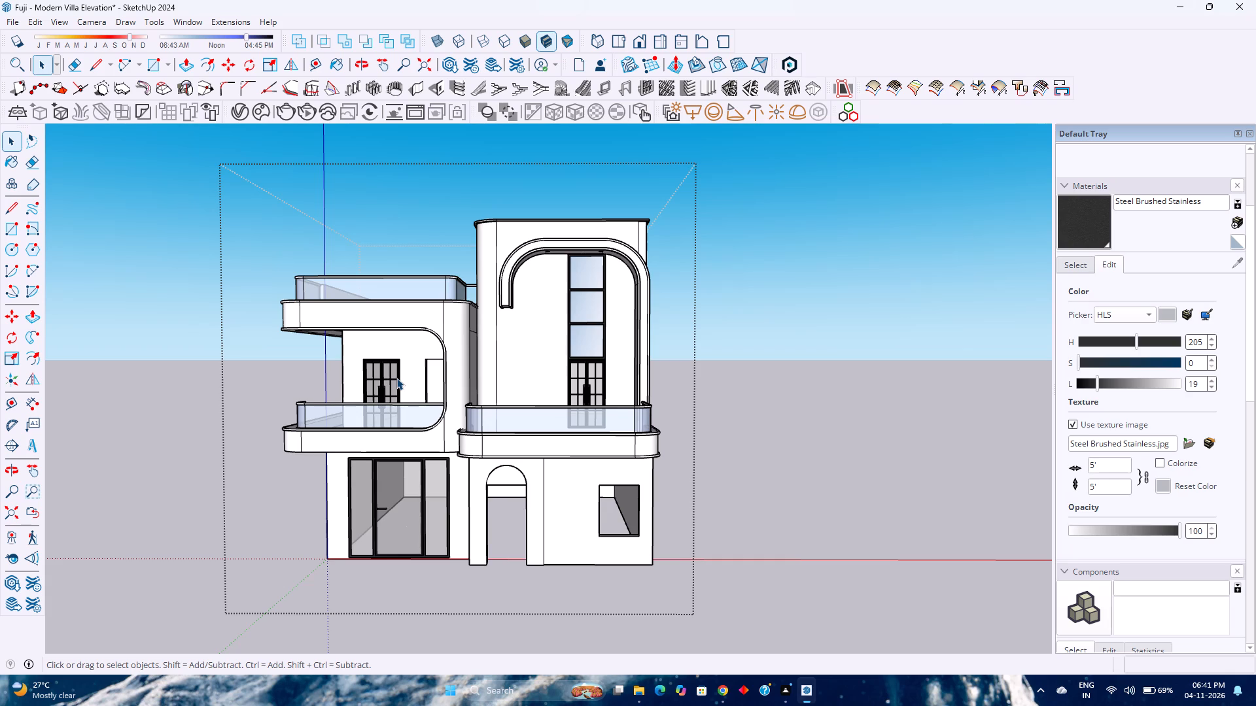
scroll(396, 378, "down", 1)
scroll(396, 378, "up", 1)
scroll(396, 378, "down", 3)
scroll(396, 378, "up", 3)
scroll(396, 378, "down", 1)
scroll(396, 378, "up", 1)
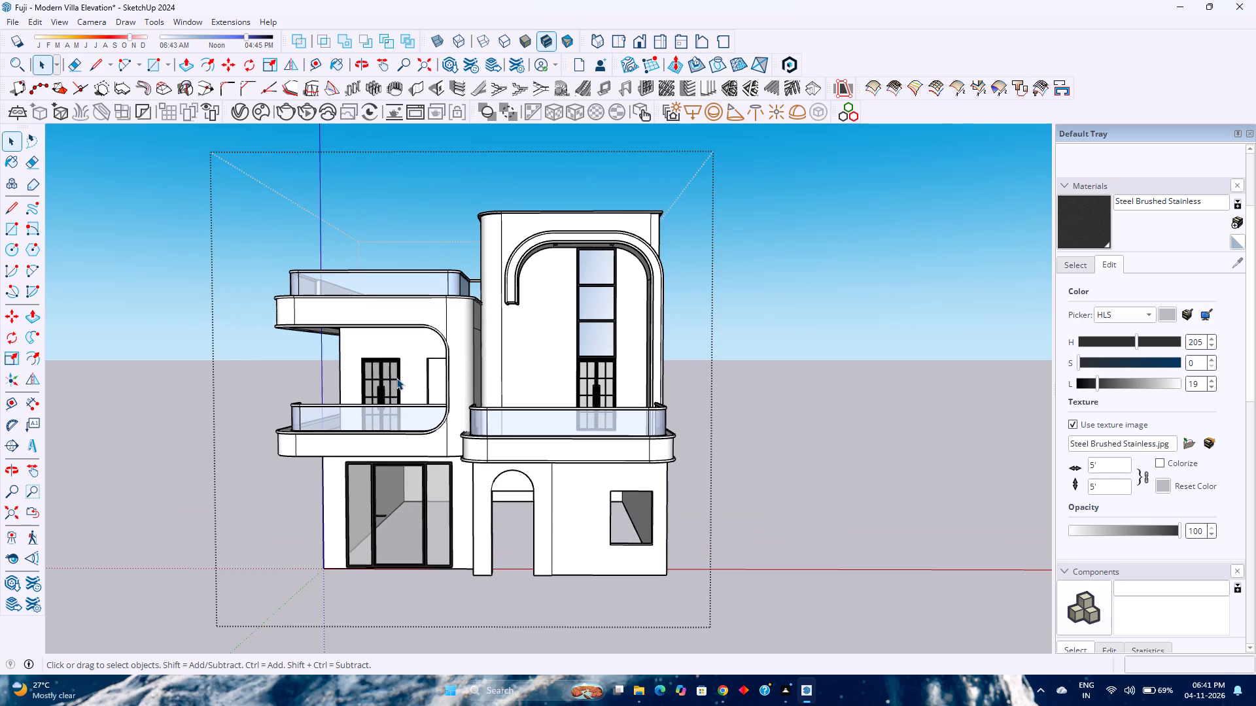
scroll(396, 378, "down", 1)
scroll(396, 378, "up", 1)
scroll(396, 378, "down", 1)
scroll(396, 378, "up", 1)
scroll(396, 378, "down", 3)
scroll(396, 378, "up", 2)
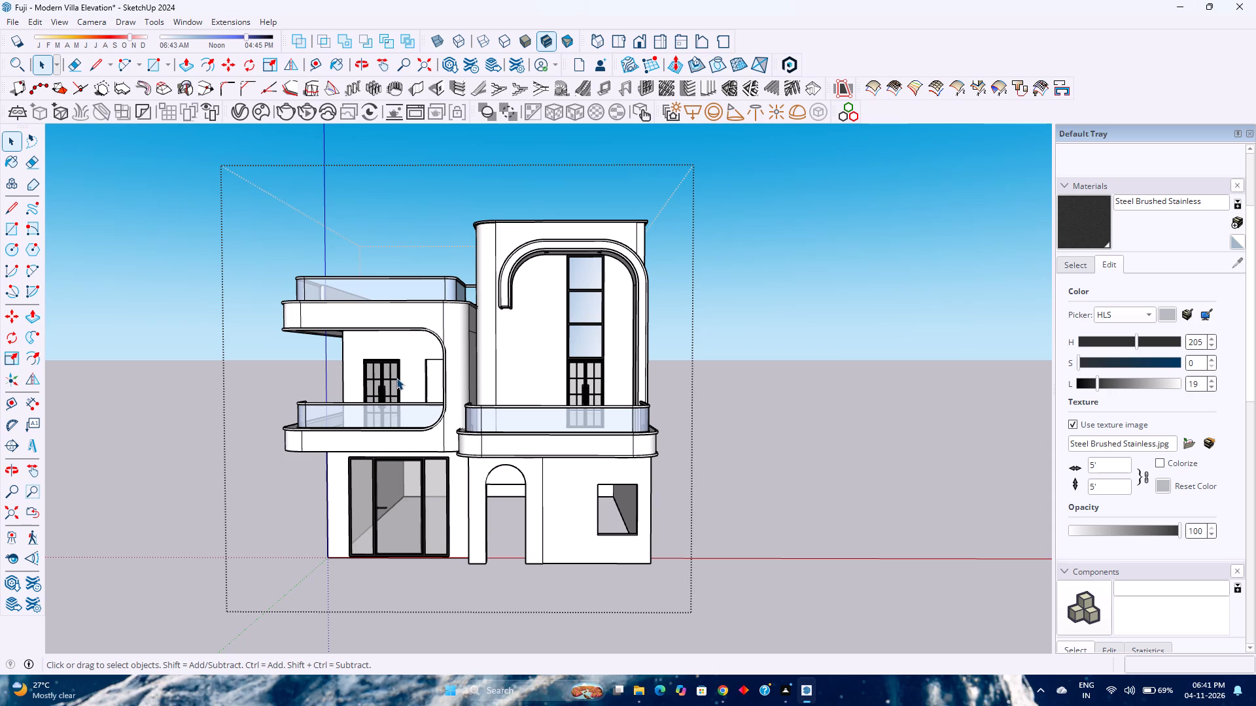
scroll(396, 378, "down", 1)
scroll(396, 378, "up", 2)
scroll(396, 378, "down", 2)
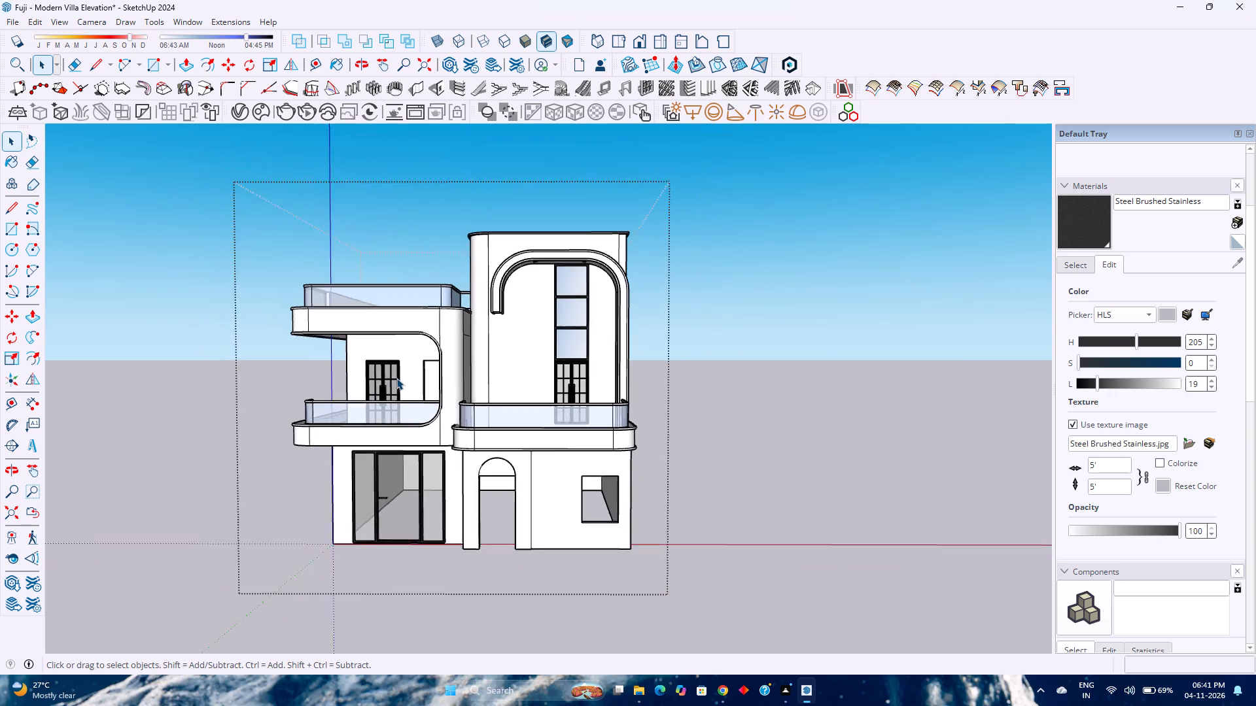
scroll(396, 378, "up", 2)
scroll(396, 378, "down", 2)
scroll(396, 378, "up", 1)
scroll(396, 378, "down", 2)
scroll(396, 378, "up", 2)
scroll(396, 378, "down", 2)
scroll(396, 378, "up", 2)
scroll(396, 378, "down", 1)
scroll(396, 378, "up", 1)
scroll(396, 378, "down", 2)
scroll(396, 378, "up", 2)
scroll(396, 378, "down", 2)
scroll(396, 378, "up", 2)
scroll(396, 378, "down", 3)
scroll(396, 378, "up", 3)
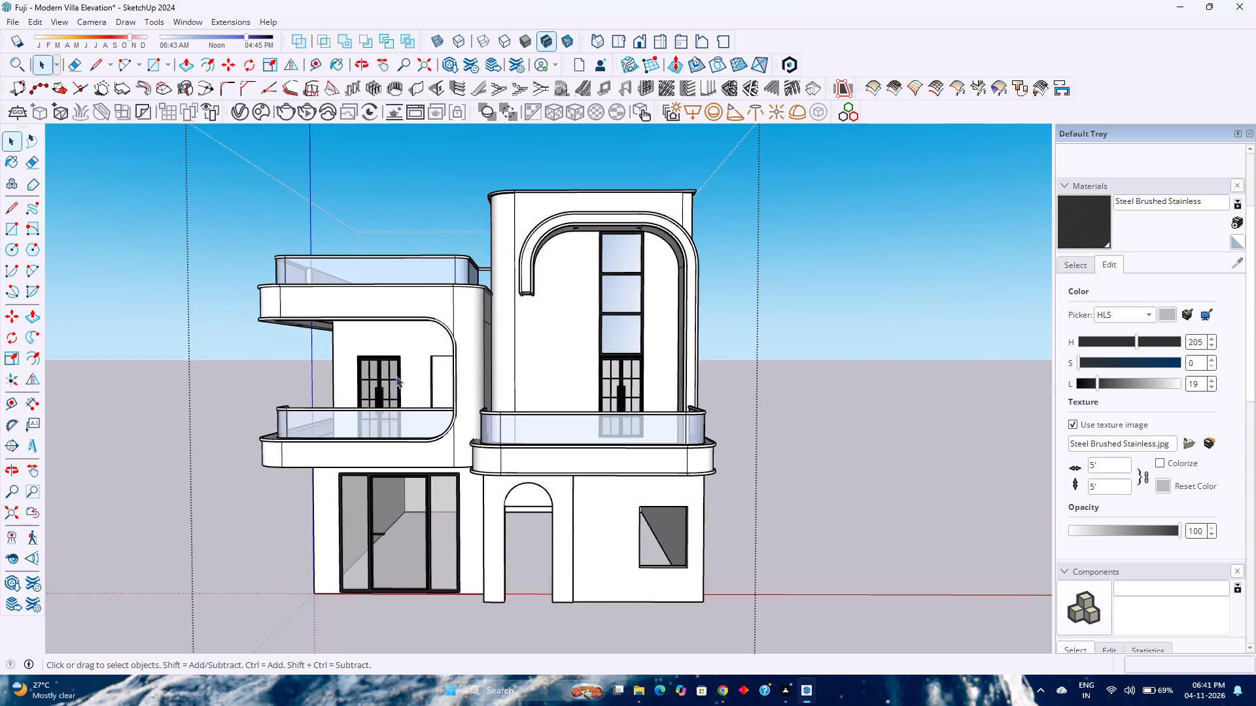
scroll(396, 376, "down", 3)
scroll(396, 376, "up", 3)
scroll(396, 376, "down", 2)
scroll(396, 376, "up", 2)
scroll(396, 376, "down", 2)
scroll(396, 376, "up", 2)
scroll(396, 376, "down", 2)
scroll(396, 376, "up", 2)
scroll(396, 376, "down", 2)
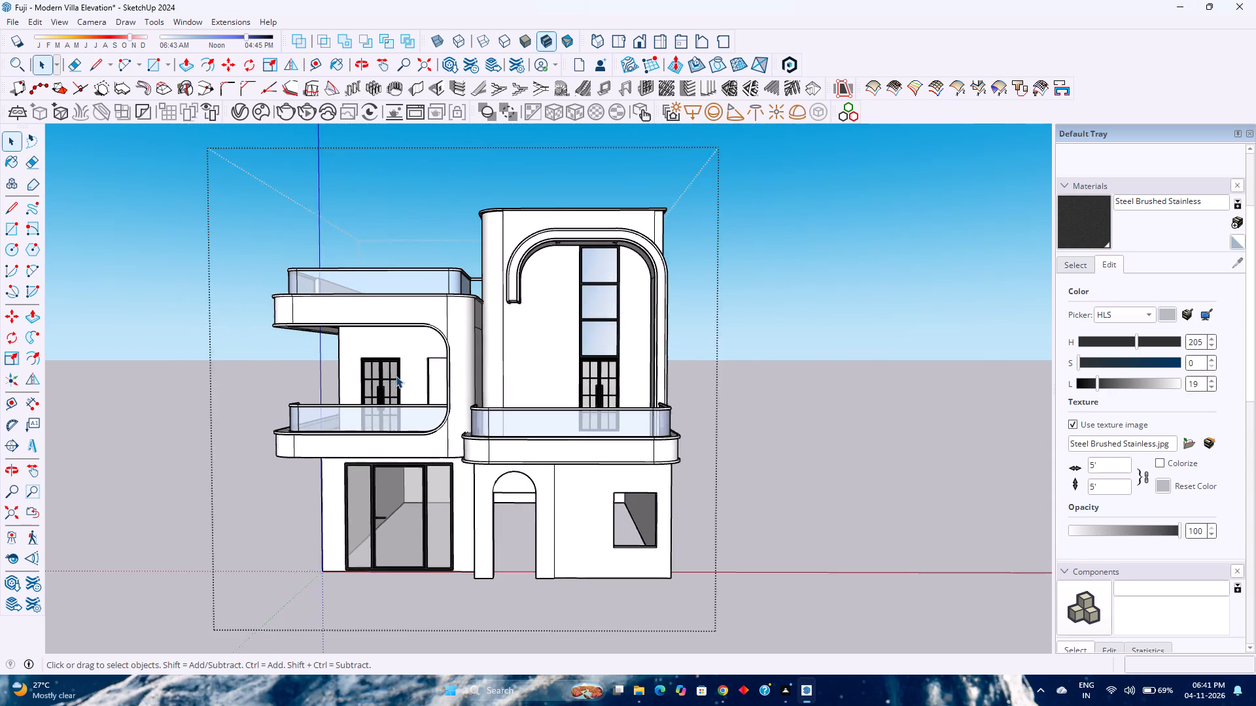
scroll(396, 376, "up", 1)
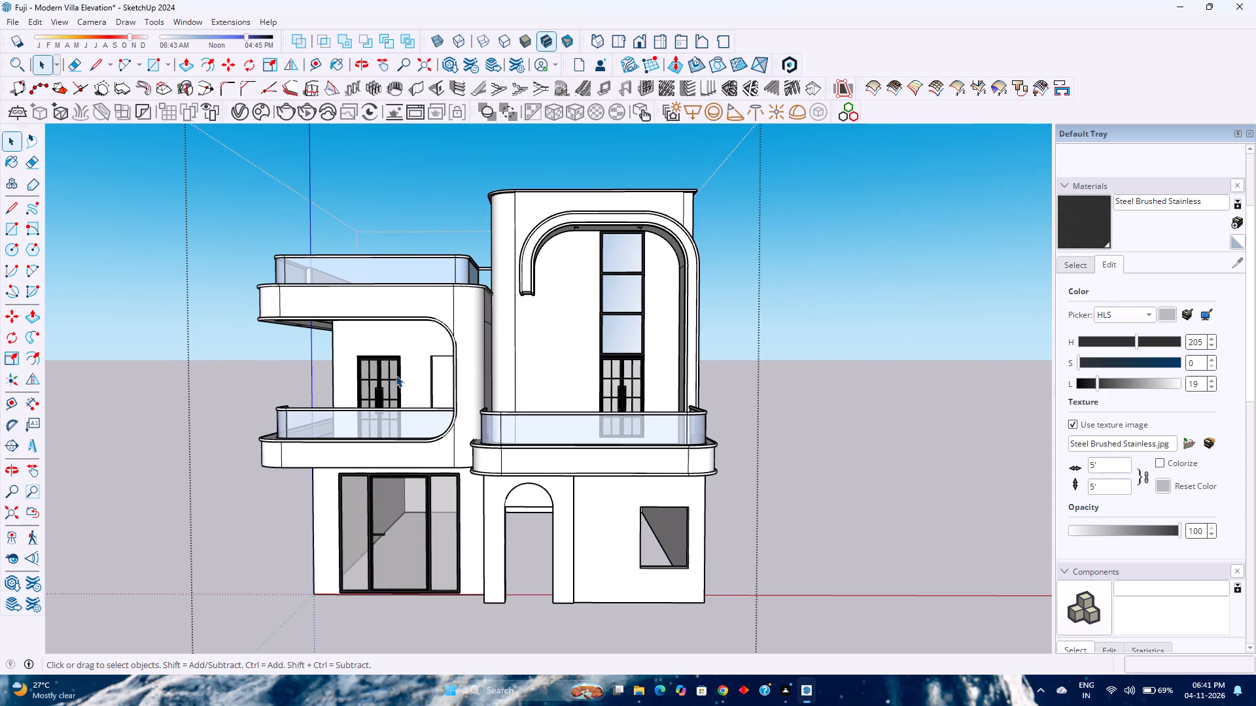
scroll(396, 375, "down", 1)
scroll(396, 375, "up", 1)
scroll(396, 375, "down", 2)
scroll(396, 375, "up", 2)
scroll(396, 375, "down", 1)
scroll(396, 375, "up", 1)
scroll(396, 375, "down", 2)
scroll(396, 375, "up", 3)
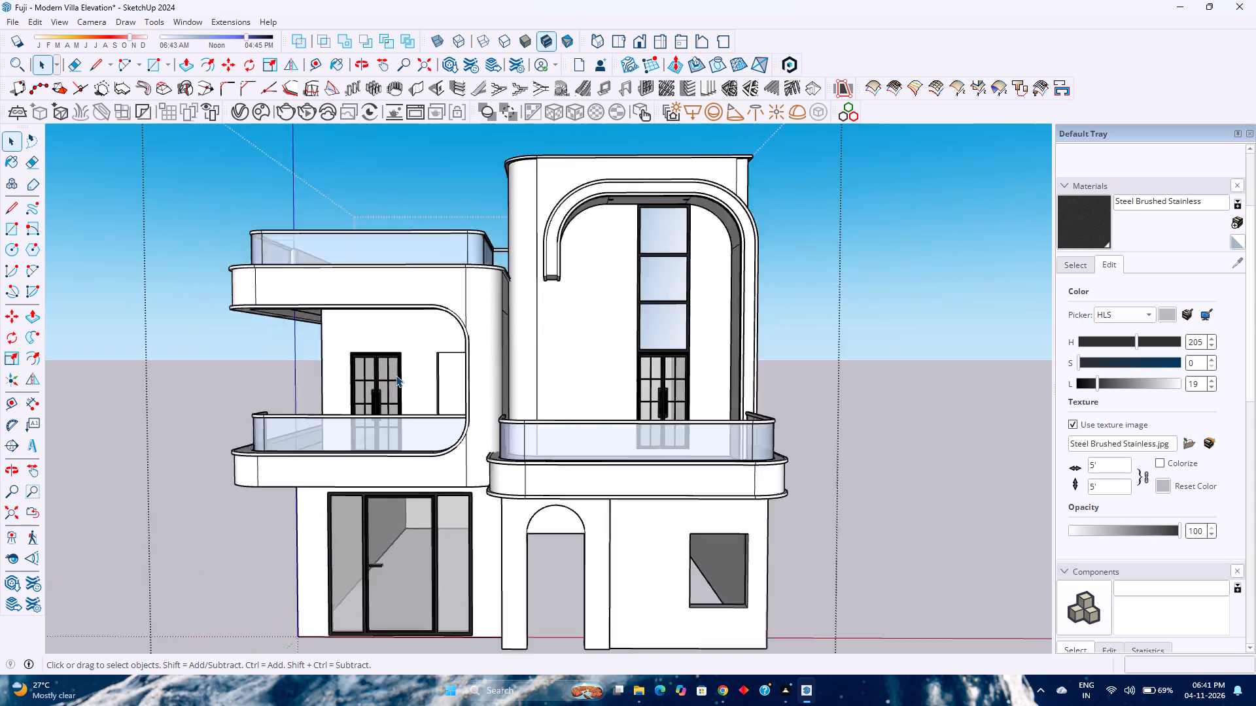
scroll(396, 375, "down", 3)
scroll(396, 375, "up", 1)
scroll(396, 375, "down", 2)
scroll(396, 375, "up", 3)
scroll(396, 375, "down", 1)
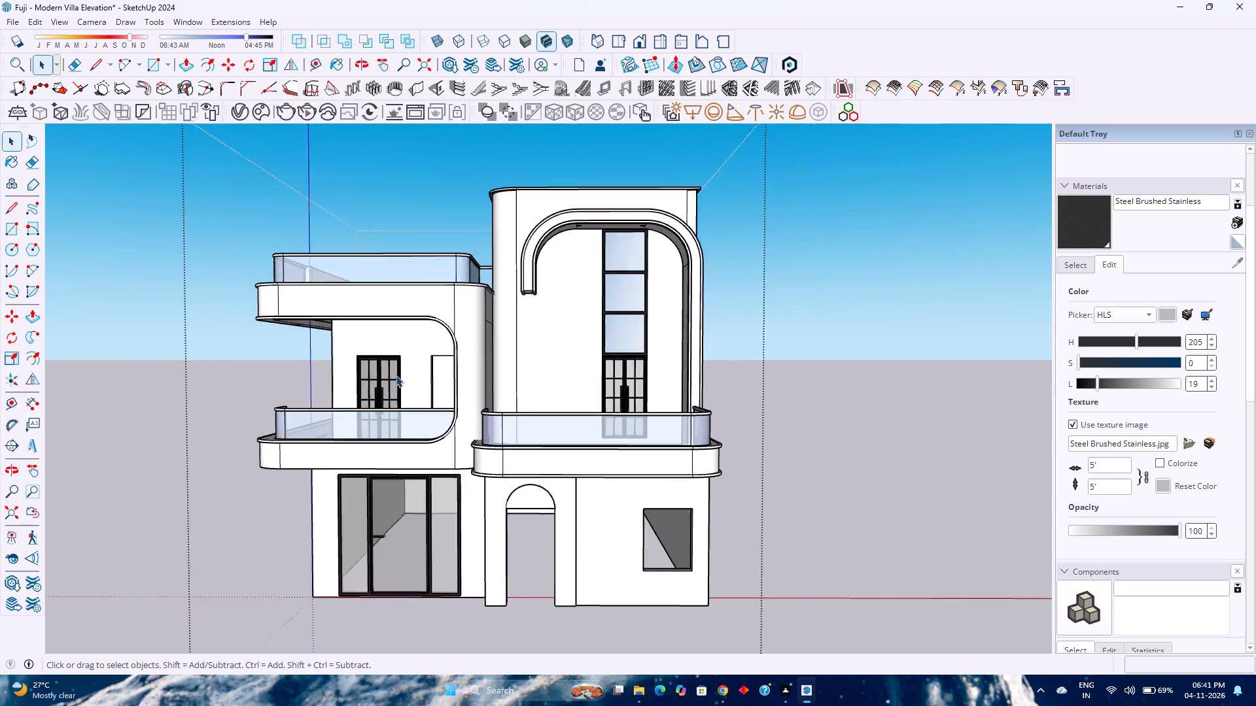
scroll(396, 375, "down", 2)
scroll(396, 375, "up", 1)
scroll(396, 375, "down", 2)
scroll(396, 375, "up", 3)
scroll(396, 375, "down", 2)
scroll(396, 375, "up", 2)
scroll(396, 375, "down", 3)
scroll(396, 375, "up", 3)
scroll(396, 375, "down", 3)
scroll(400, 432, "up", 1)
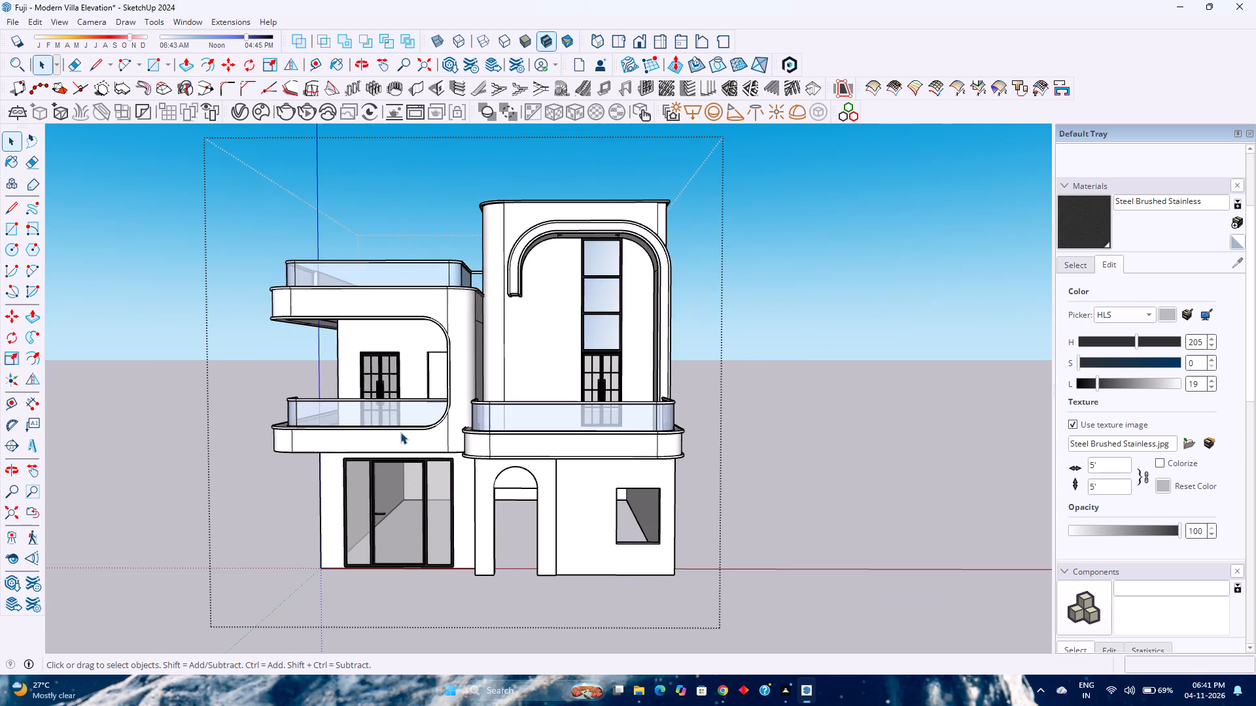
Inspect the villa's long blank side wall and the balcony ledges projecting along it from several angles.
middle_click_drag(400, 432, 632, 448)
middle_click(632, 448)
scroll(356, 423, "up", 4)
middle_click_drag(356, 423, 737, 465)
middle_click_drag(746, 465, 753, 463)
middle_click(768, 463)
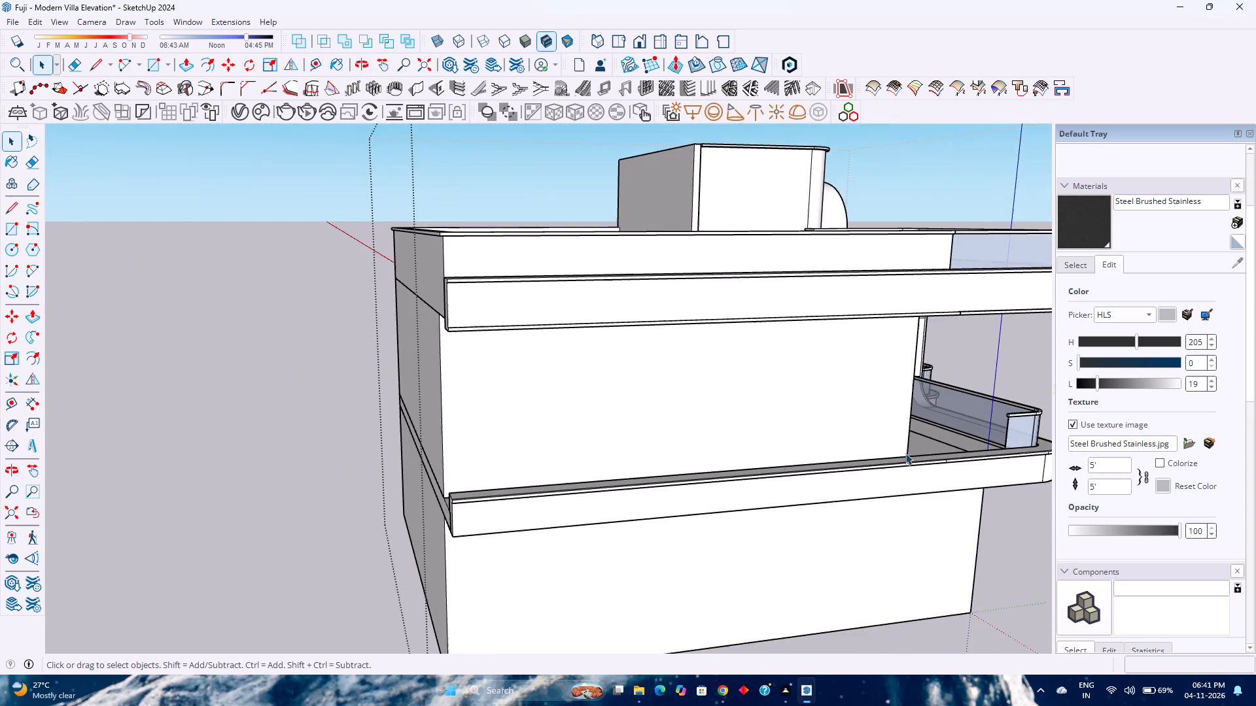
scroll(906, 453, "up", 3)
middle_click_drag(906, 452, 703, 379)
middle_click(699, 378)
middle_click(697, 377)
scroll(692, 374, "down", 5)
middle_click(529, 368)
middle_click_drag(529, 368, 519, 490)
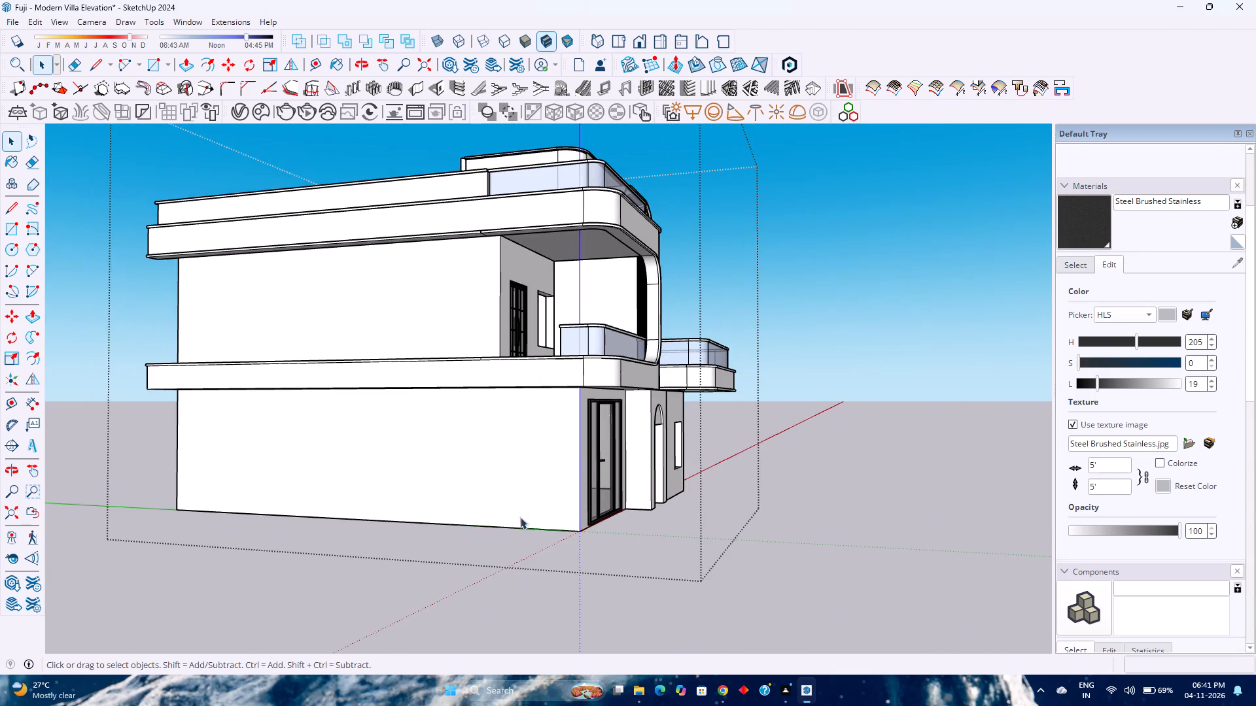
middle_click(524, 533)
middle_click(524, 533)
scroll(500, 426, "down", 2)
middle_click_drag(500, 423, 595, 629)
middle_click(595, 629)
scroll(625, 397, "up", 5)
middle_click_drag(585, 414, 660, 435)
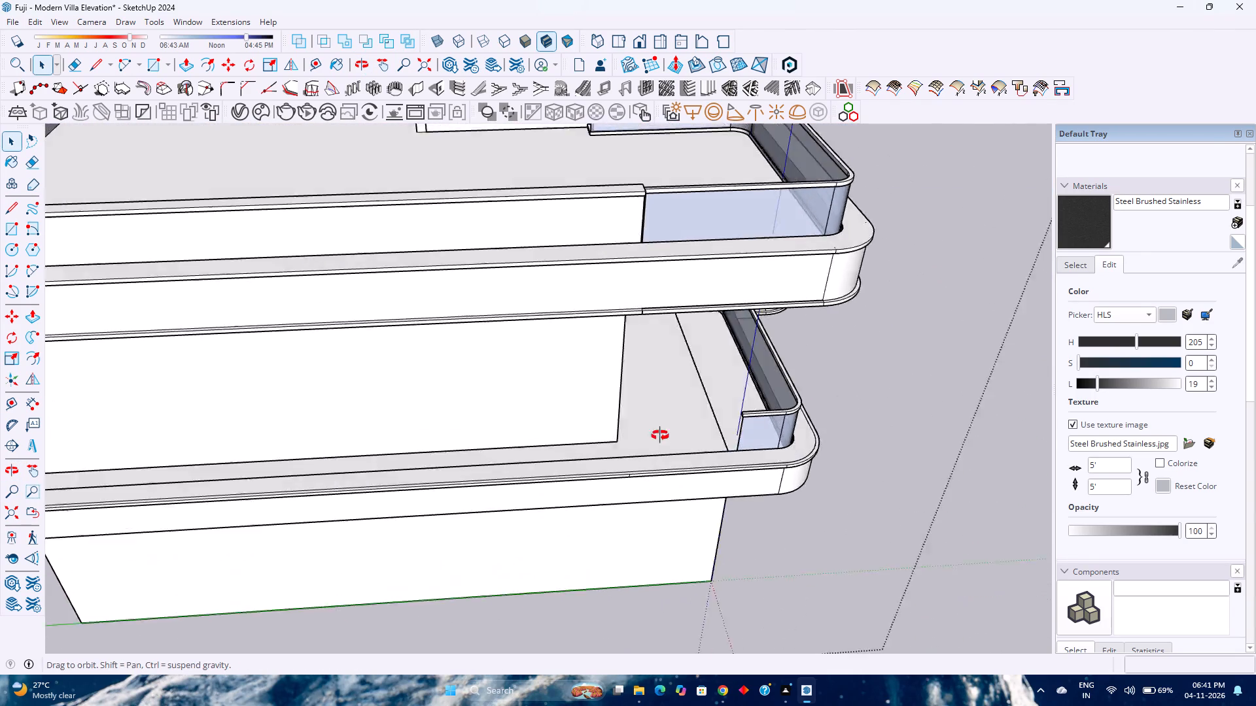
middle_click_drag(660, 435, 727, 436)
middle_click_drag(735, 436, 885, 423)
scroll(813, 385, "up", 3)
middle_click_drag(718, 386, 862, 316)
middle_click(862, 316)
middle_click_drag(862, 316, 878, 301)
middle_click(880, 295)
middle_click(881, 294)
scroll(879, 294, "down", 1)
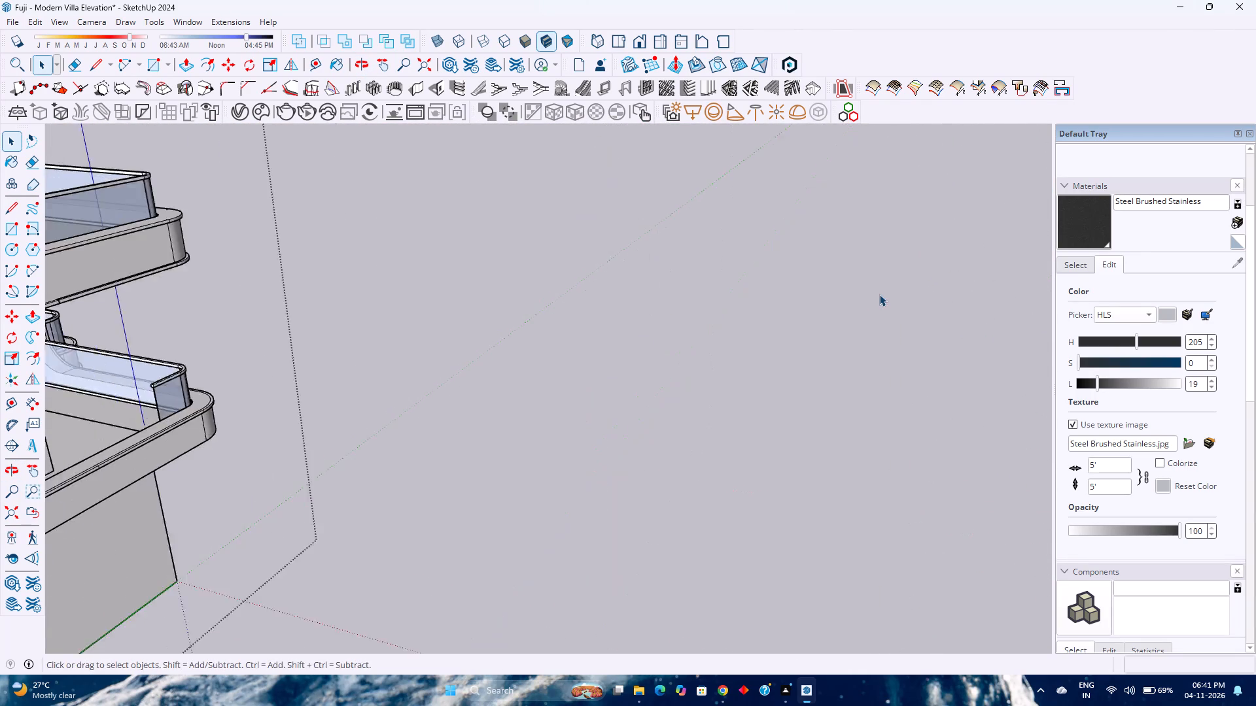
scroll(879, 294, "down", 13)
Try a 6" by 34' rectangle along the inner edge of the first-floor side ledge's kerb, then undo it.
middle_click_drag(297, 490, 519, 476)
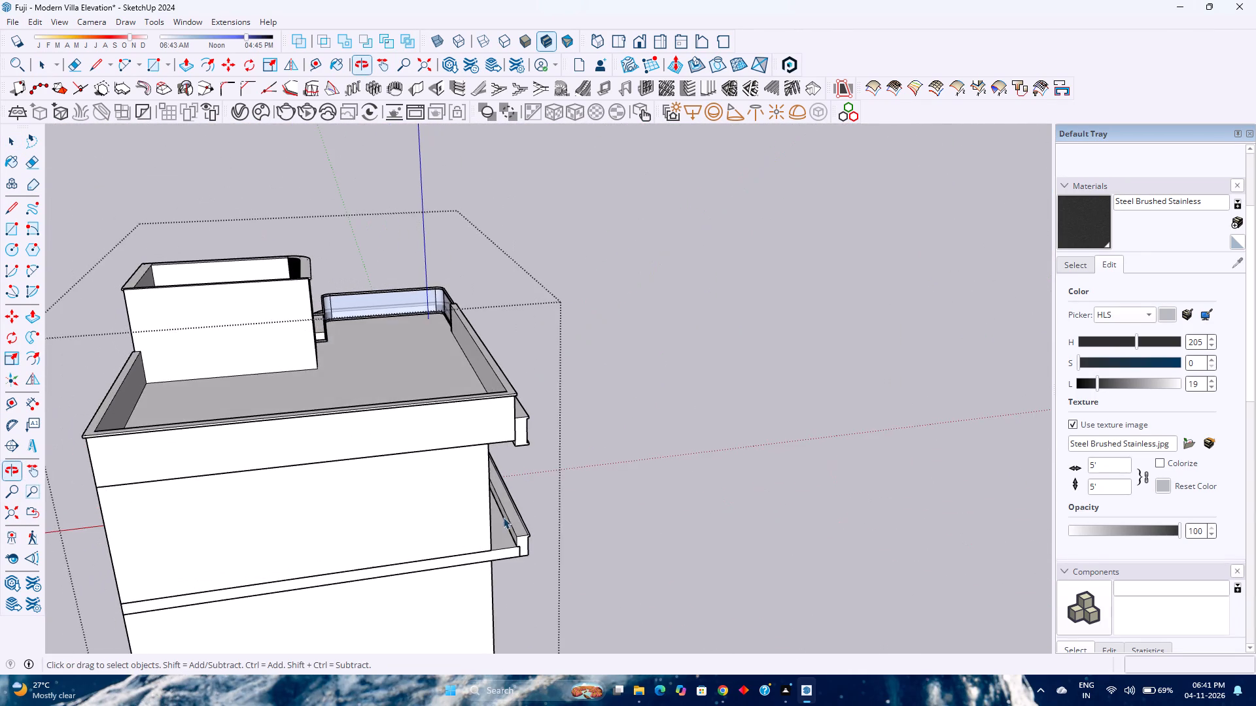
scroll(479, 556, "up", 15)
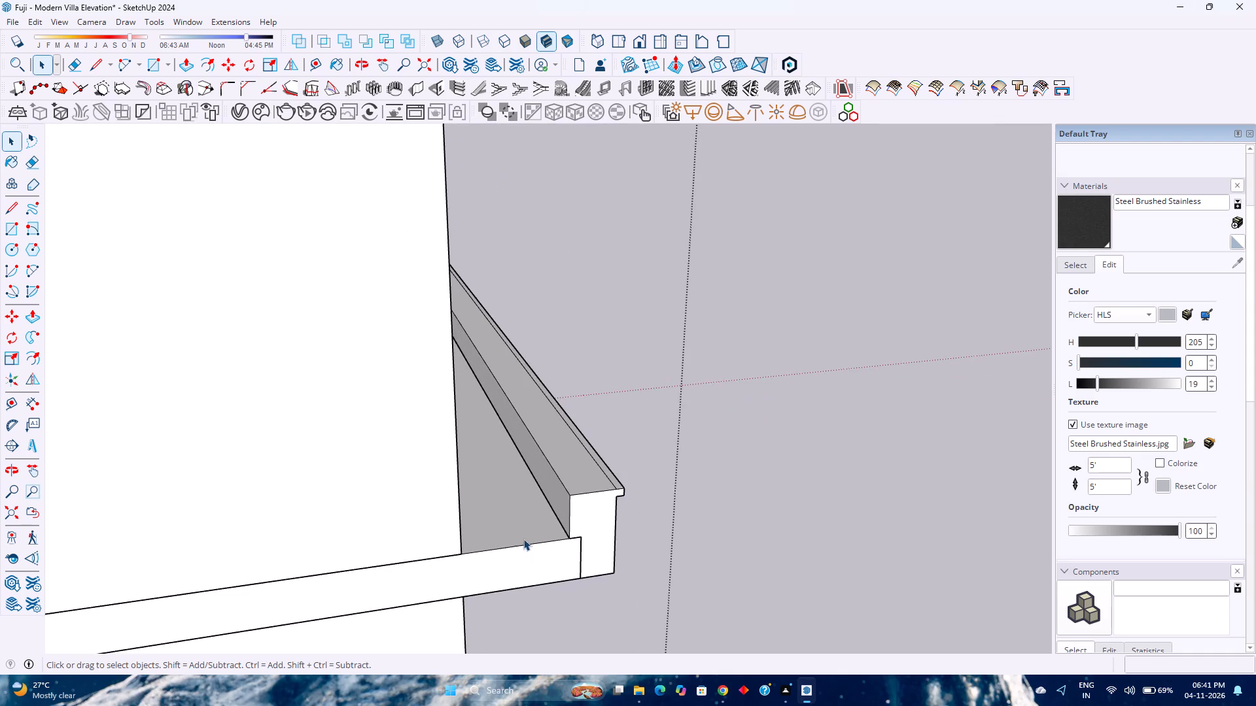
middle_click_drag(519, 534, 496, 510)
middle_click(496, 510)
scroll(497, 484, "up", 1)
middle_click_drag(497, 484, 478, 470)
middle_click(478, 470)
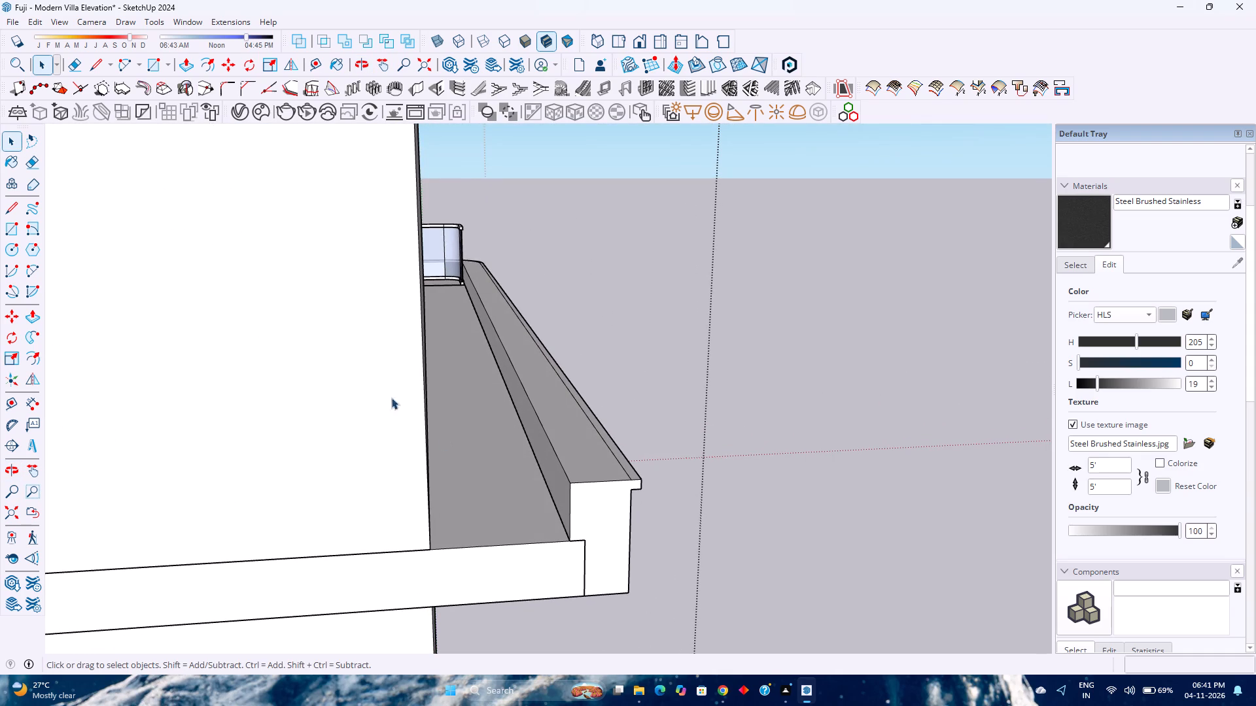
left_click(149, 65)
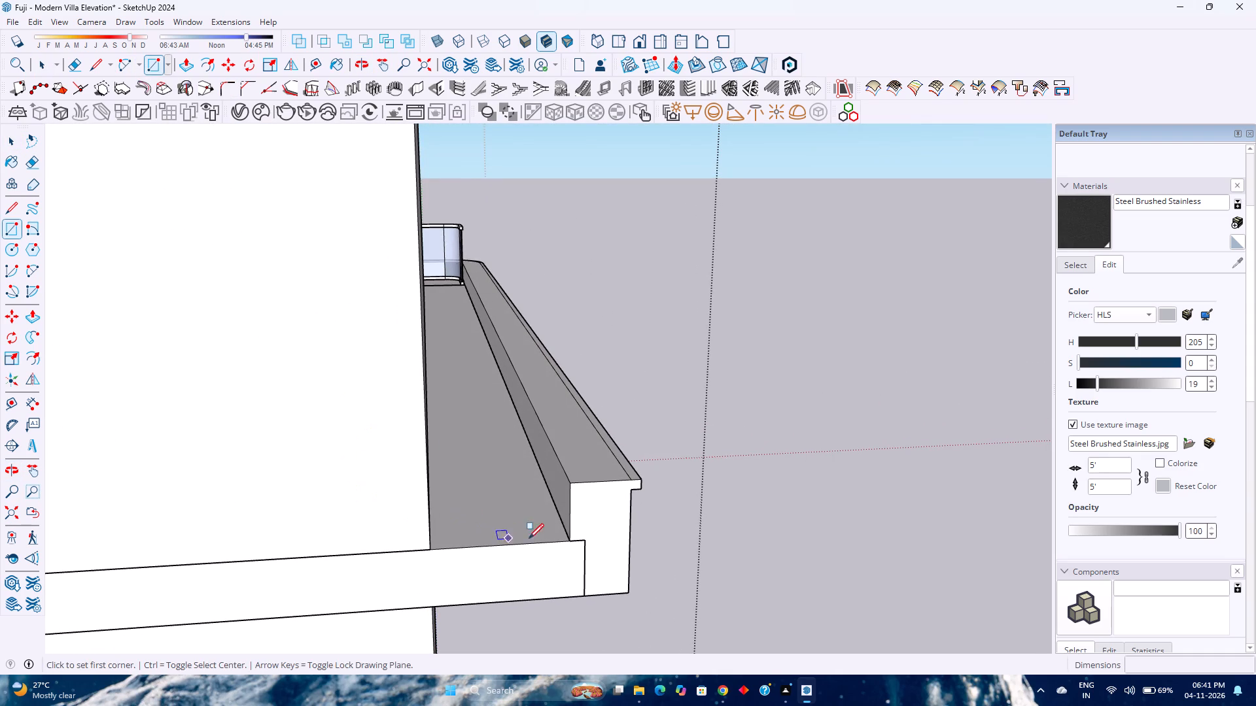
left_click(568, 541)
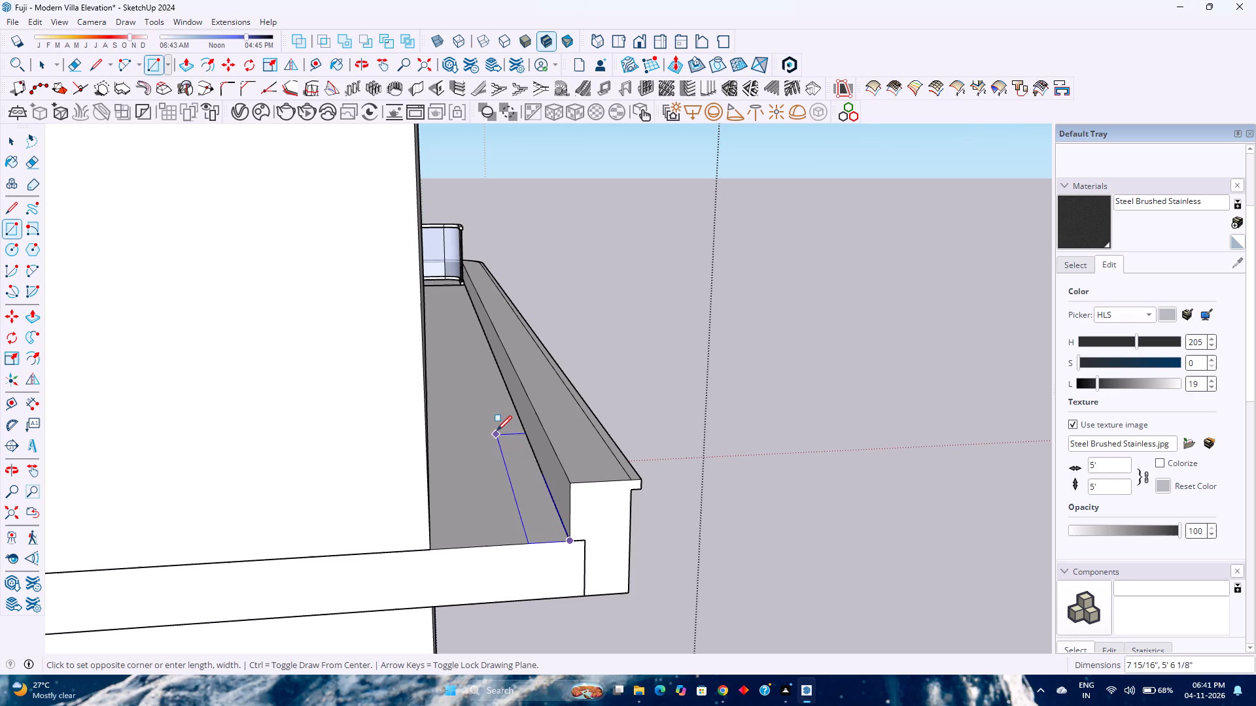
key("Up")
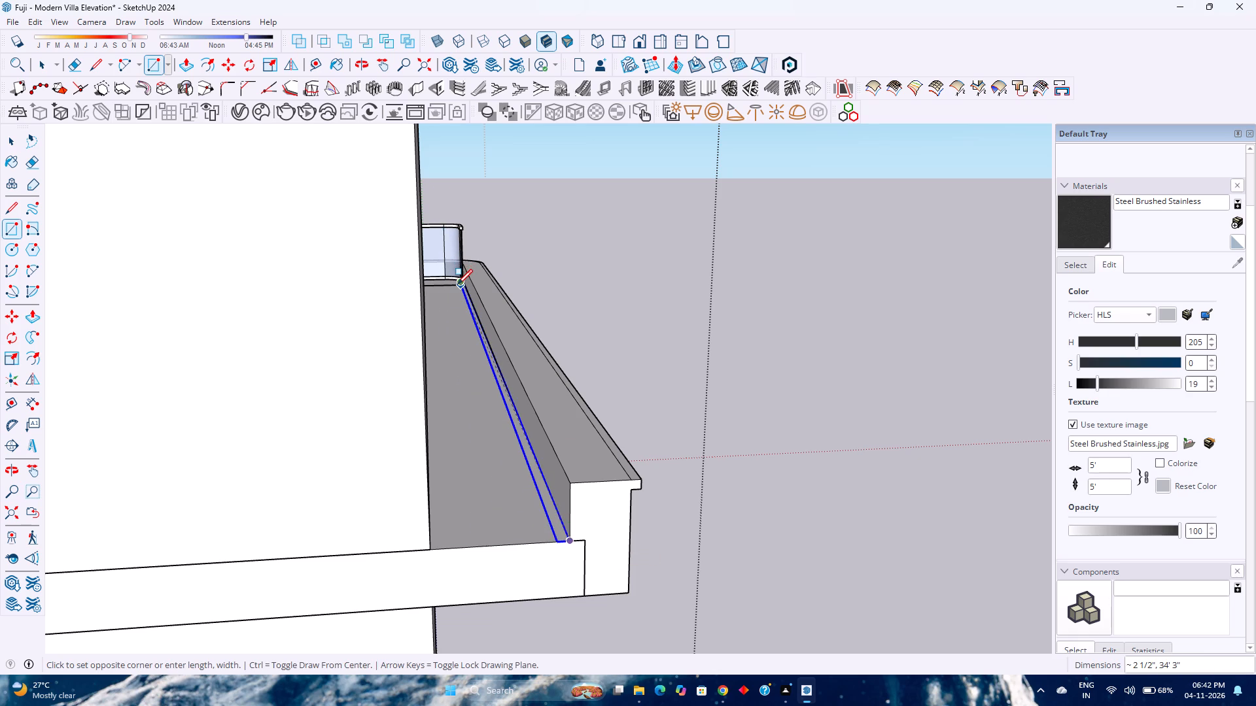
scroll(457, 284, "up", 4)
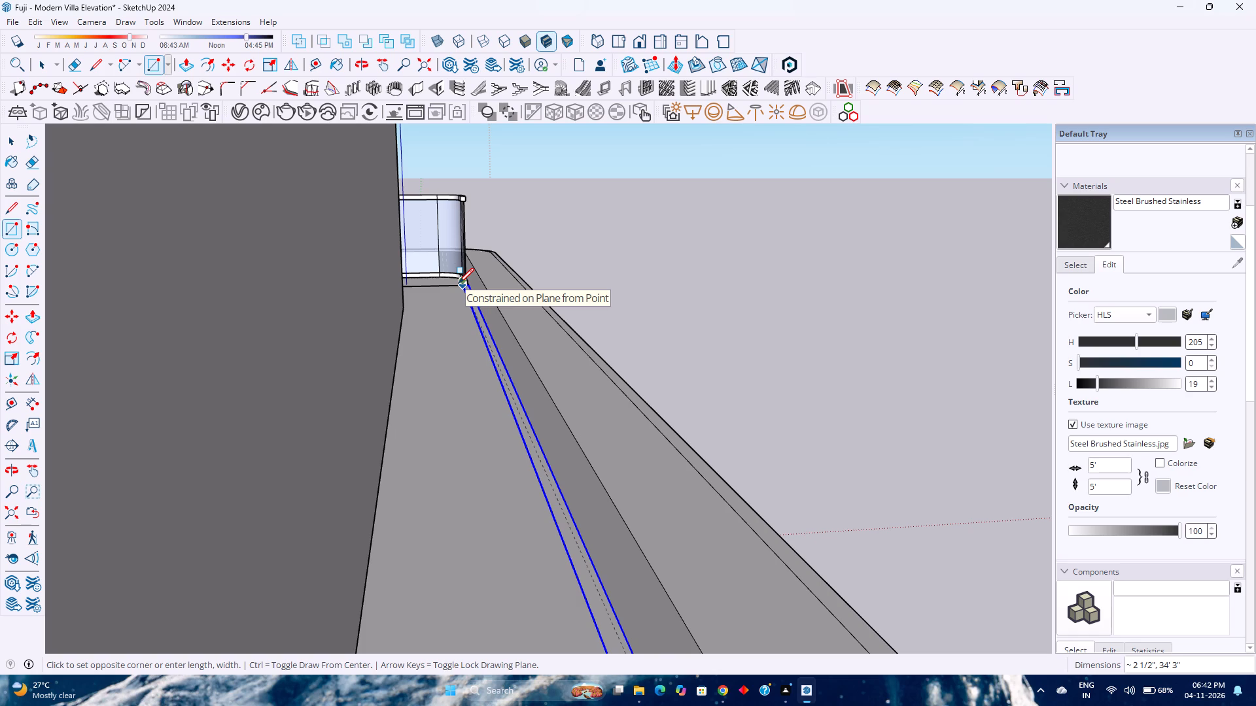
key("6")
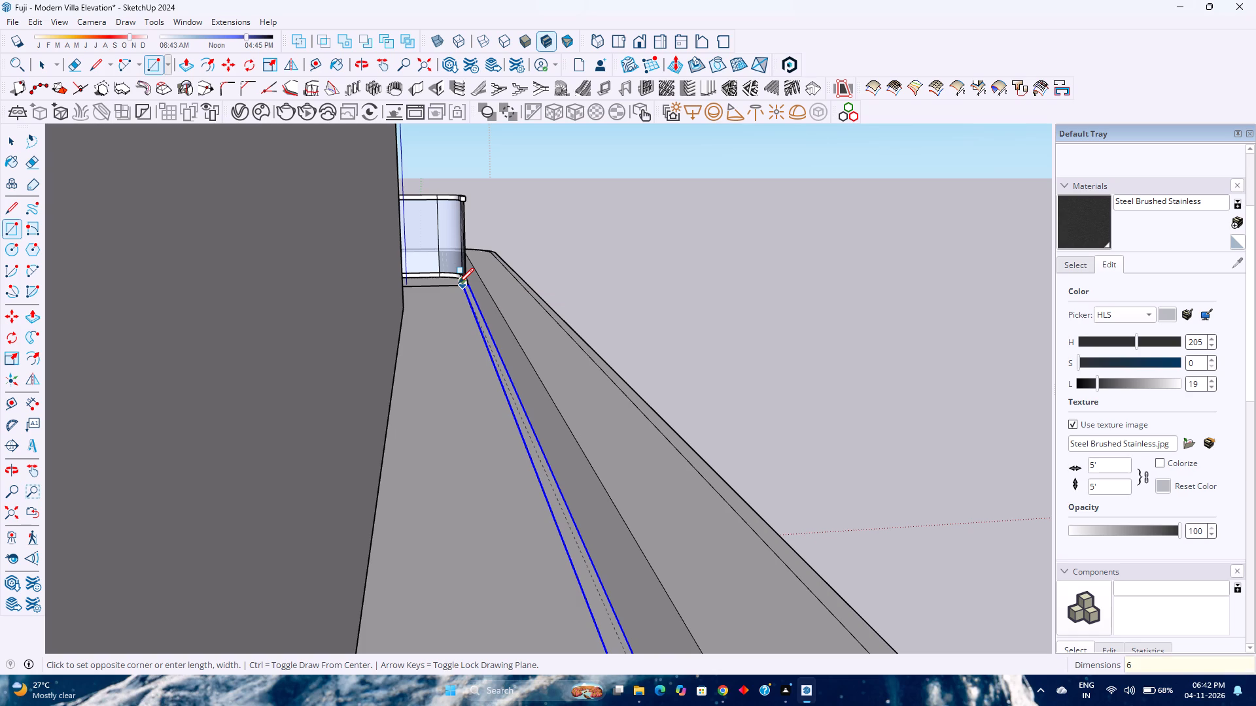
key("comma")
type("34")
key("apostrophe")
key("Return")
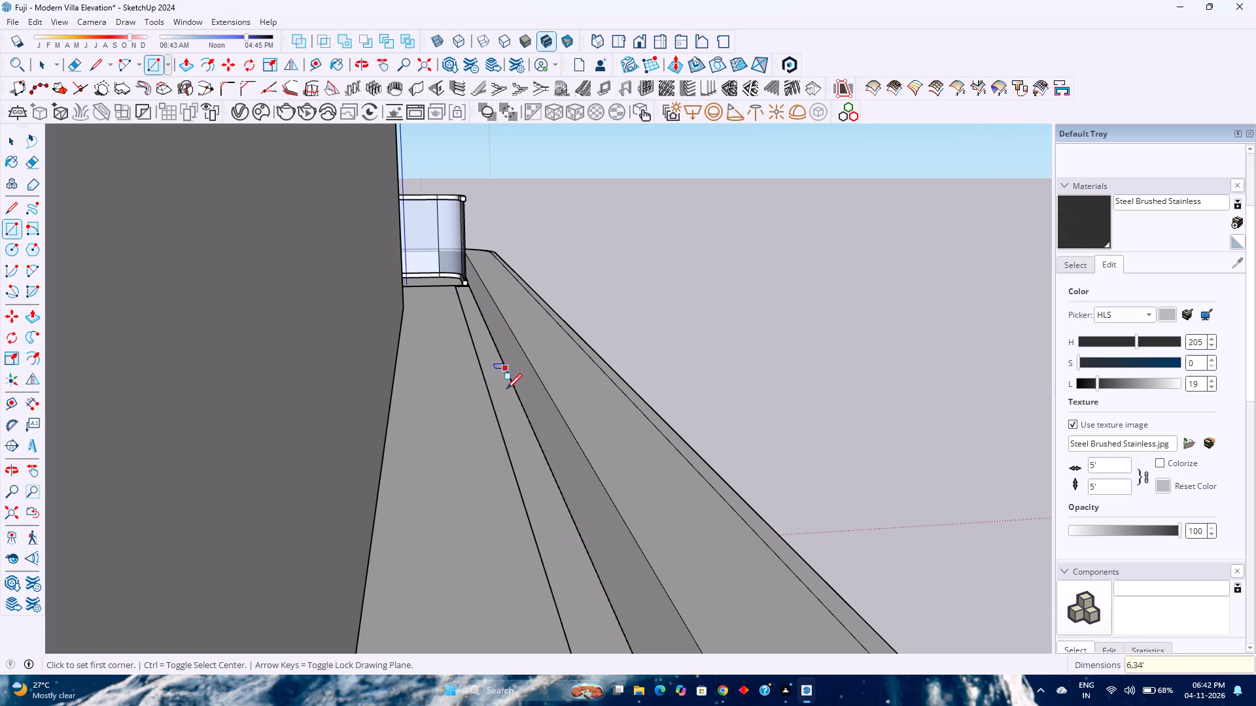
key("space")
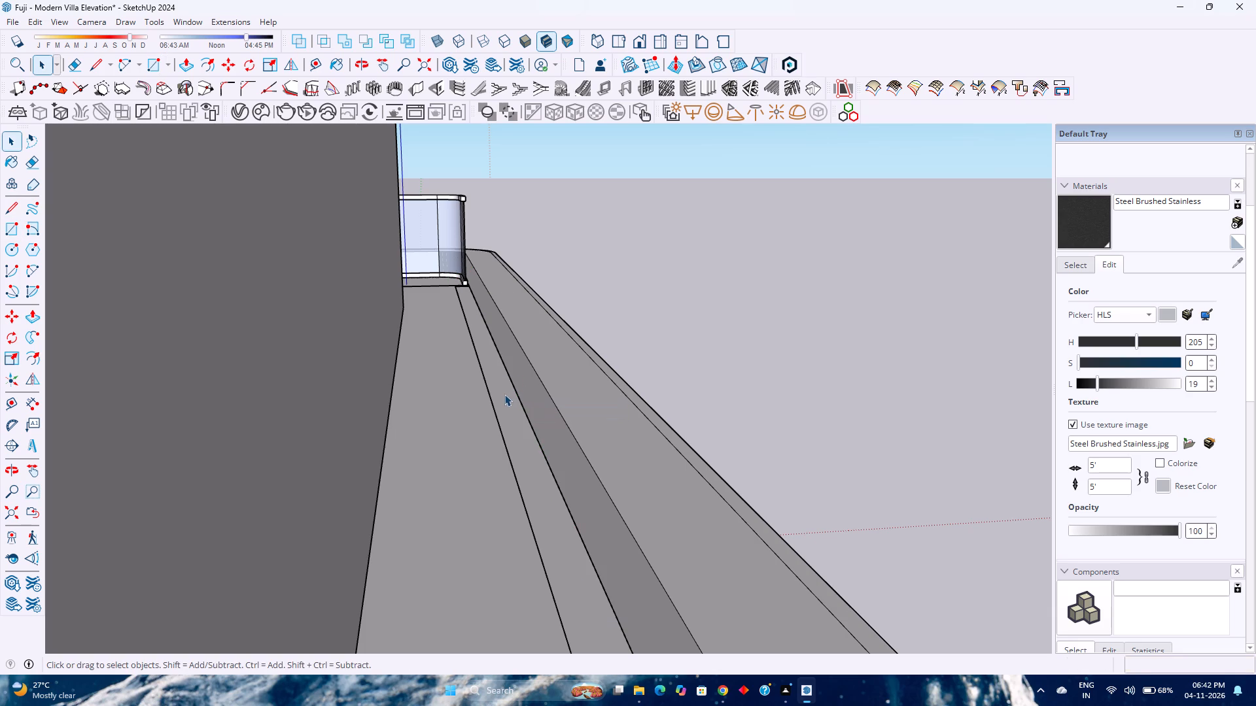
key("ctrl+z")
Inside the first-floor slab group, draw a 4" by 34' horizontal rectangle along the kerb's inner edge from the rear corner.
double_click(495, 392)
left_click(495, 392)
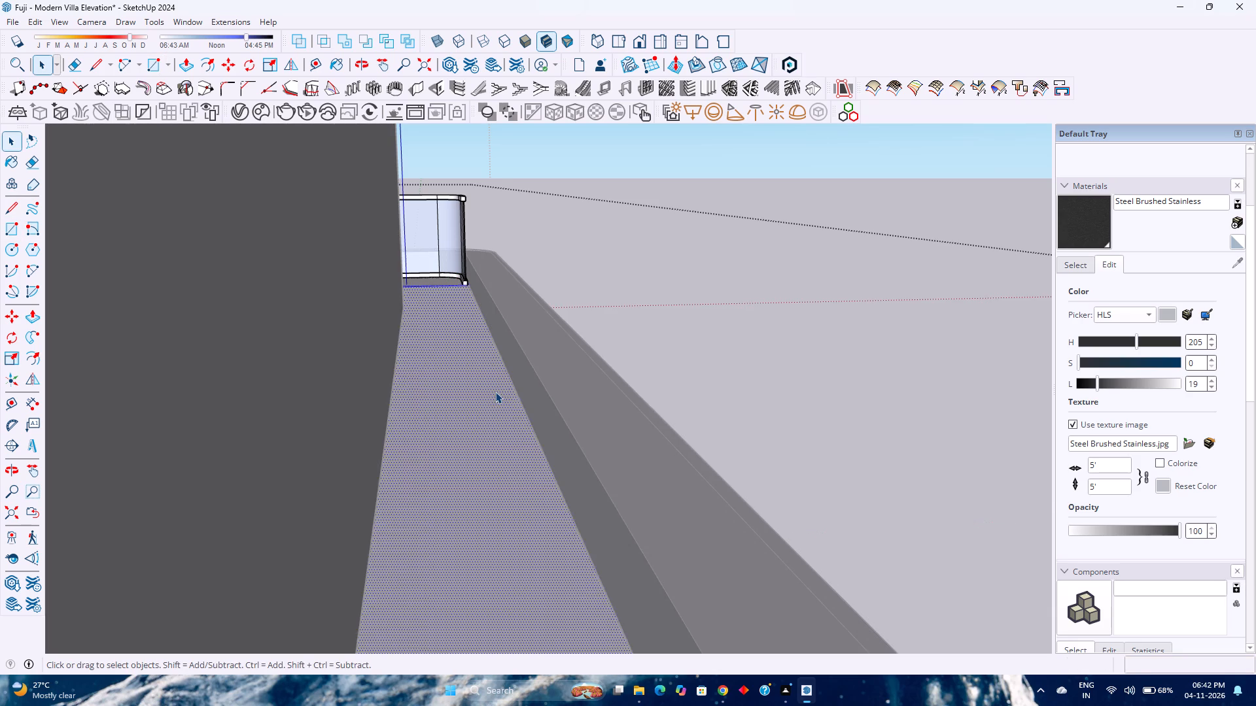
scroll(495, 389, "down", 11)
key("r")
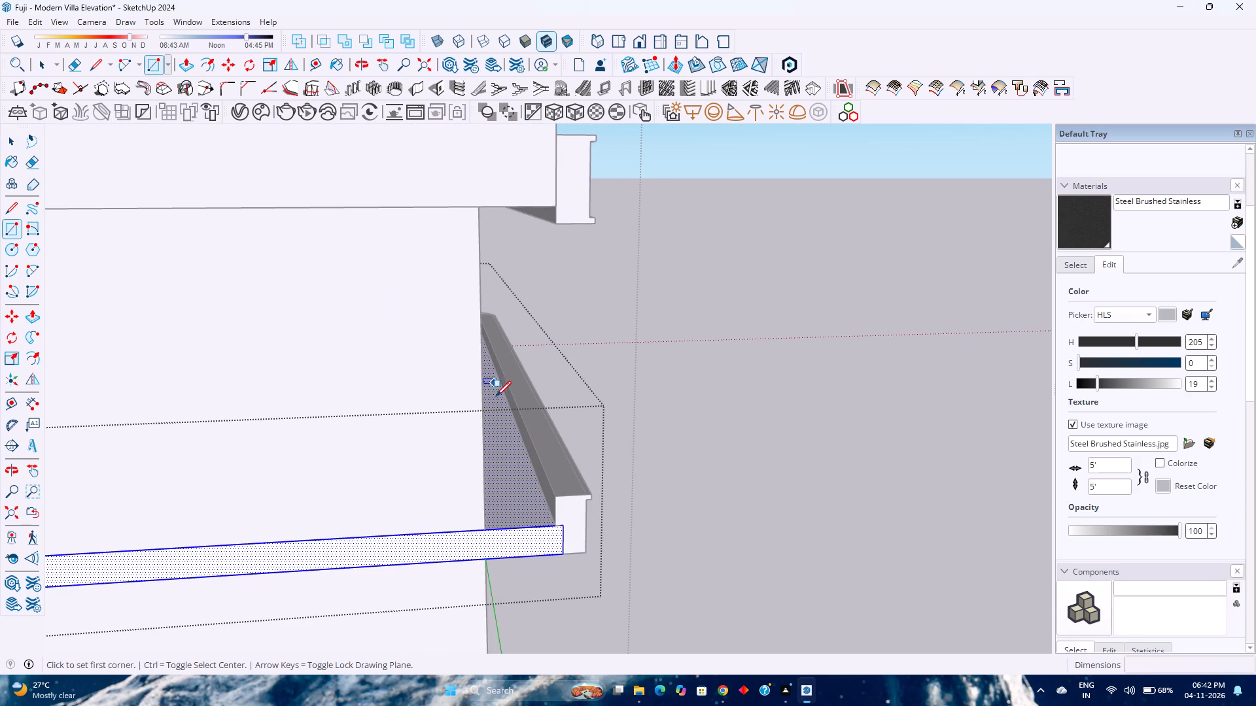
left_click(558, 520)
scroll(509, 425, "up", 4)
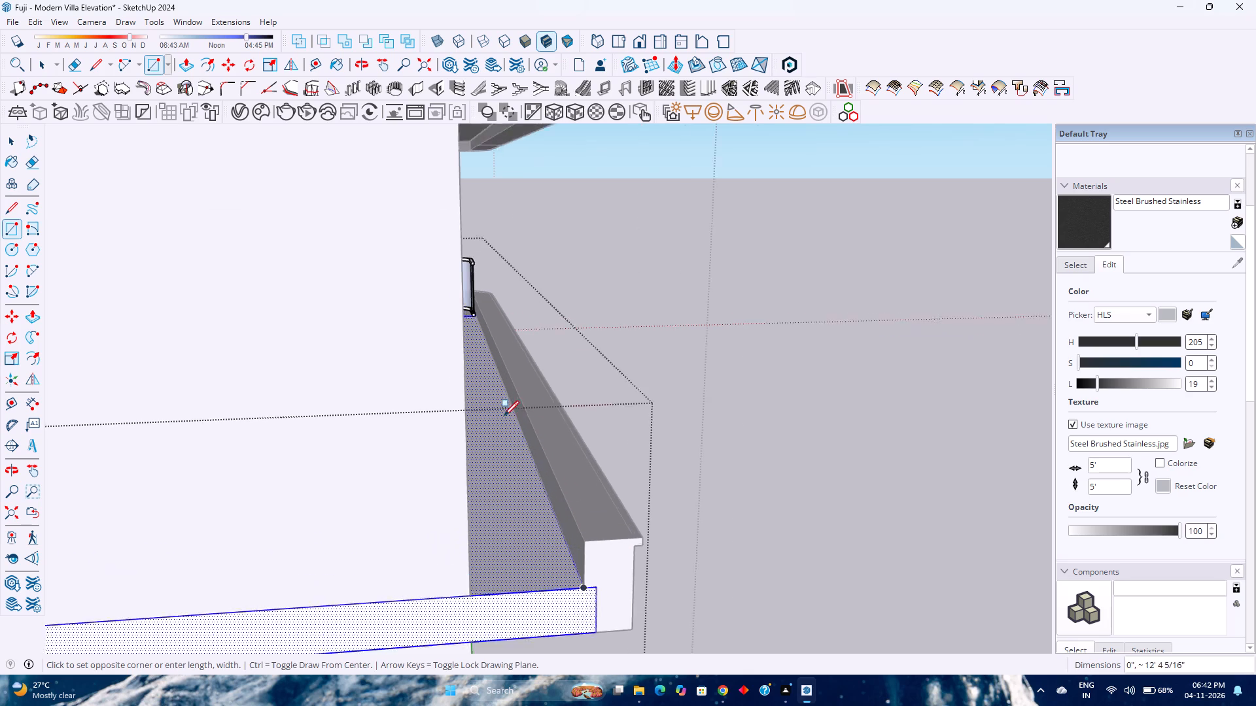
scroll(486, 372, "up", 1)
key("Up")
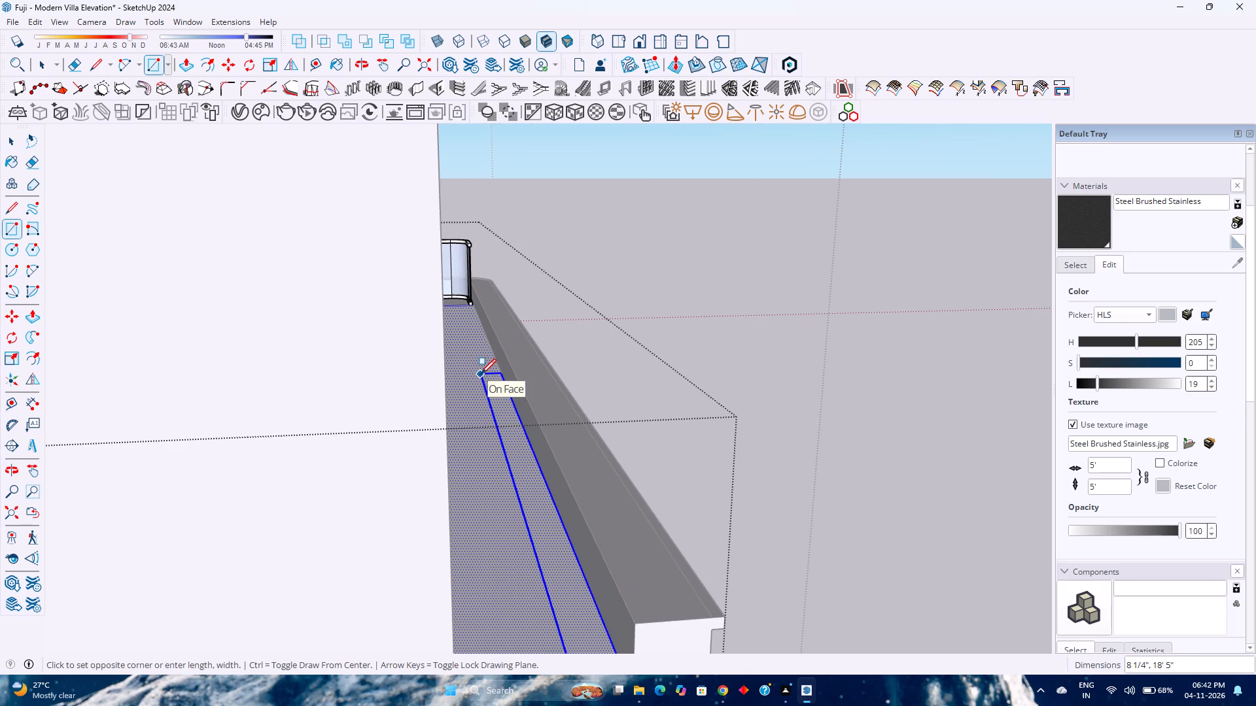
key("4")
key("comma")
type("34")
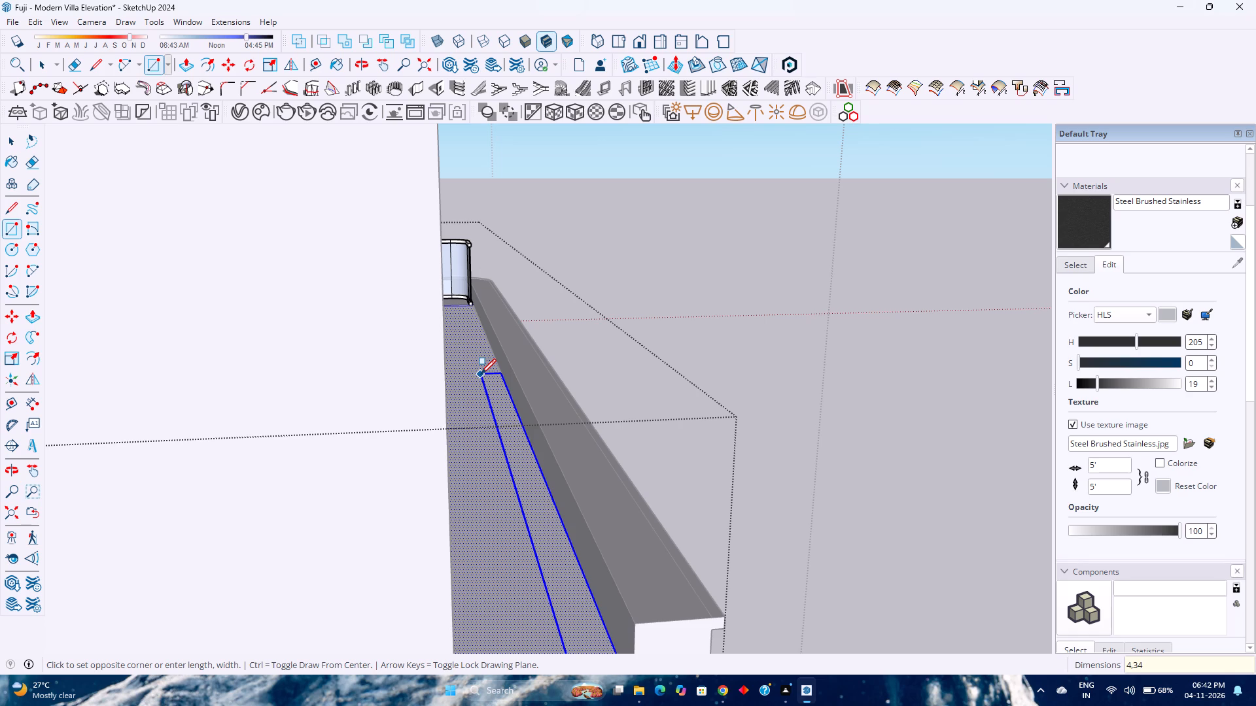
key("apostrophe")
key("Return")
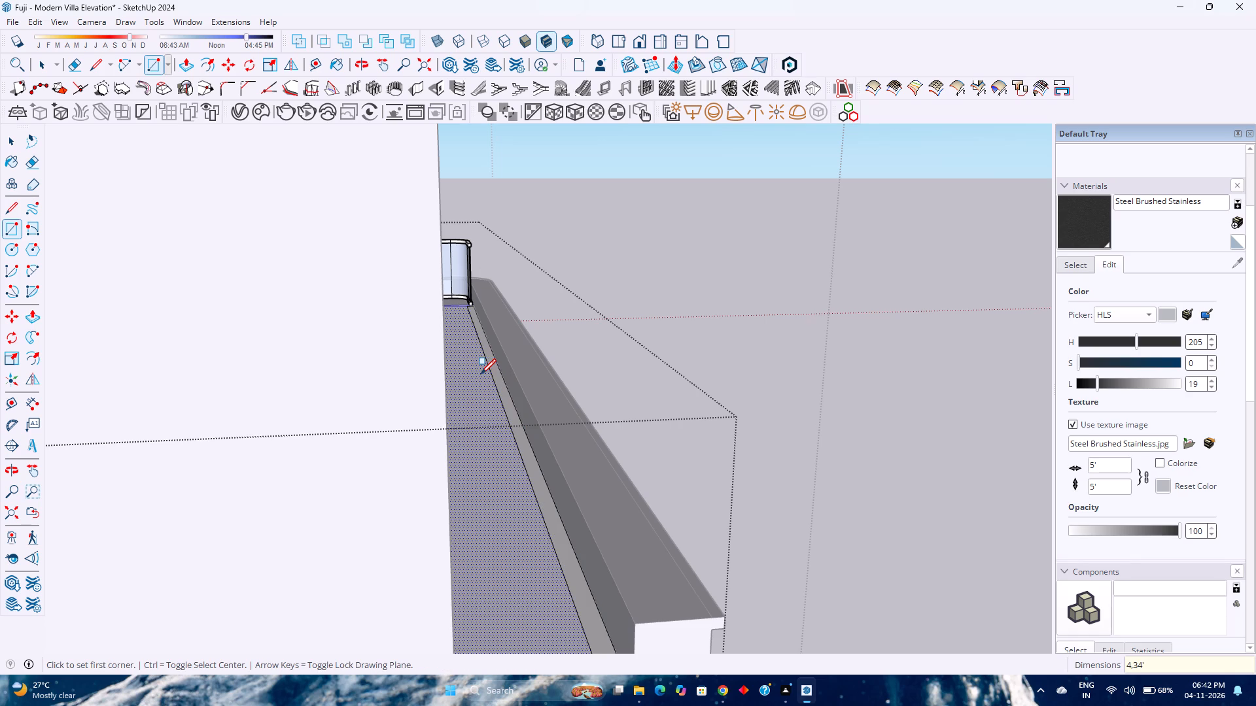
Push/Pull the 4" strip upward into a parapet wall reaching the height of the adjoining front glass railing.
key("p")
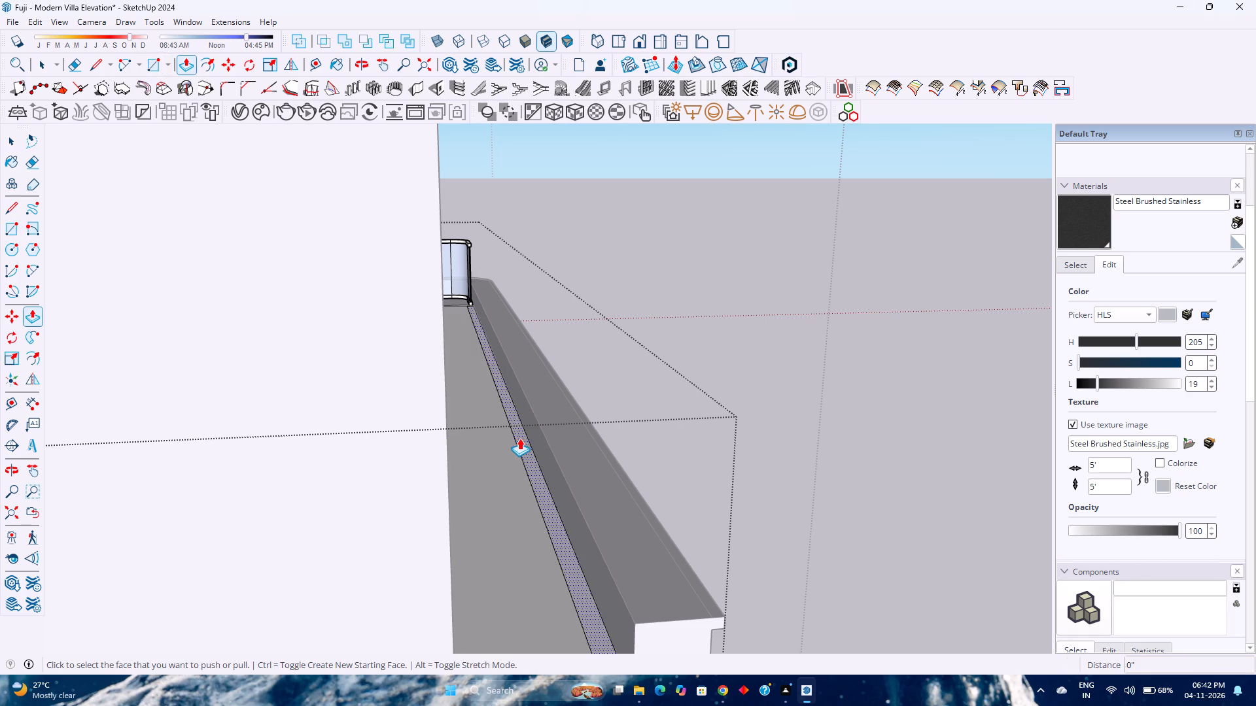
left_click(519, 438)
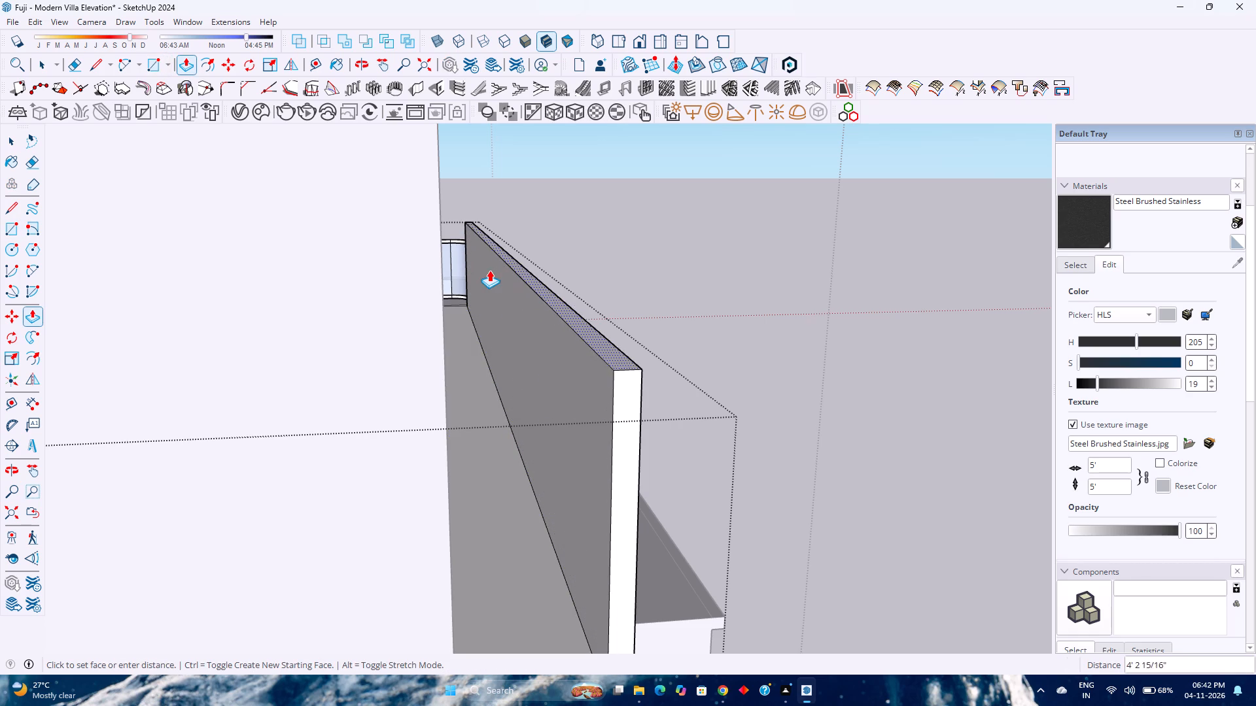
middle_click_drag(514, 297, 221, 386)
middle_click(221, 386)
scroll(220, 383, "down", 8)
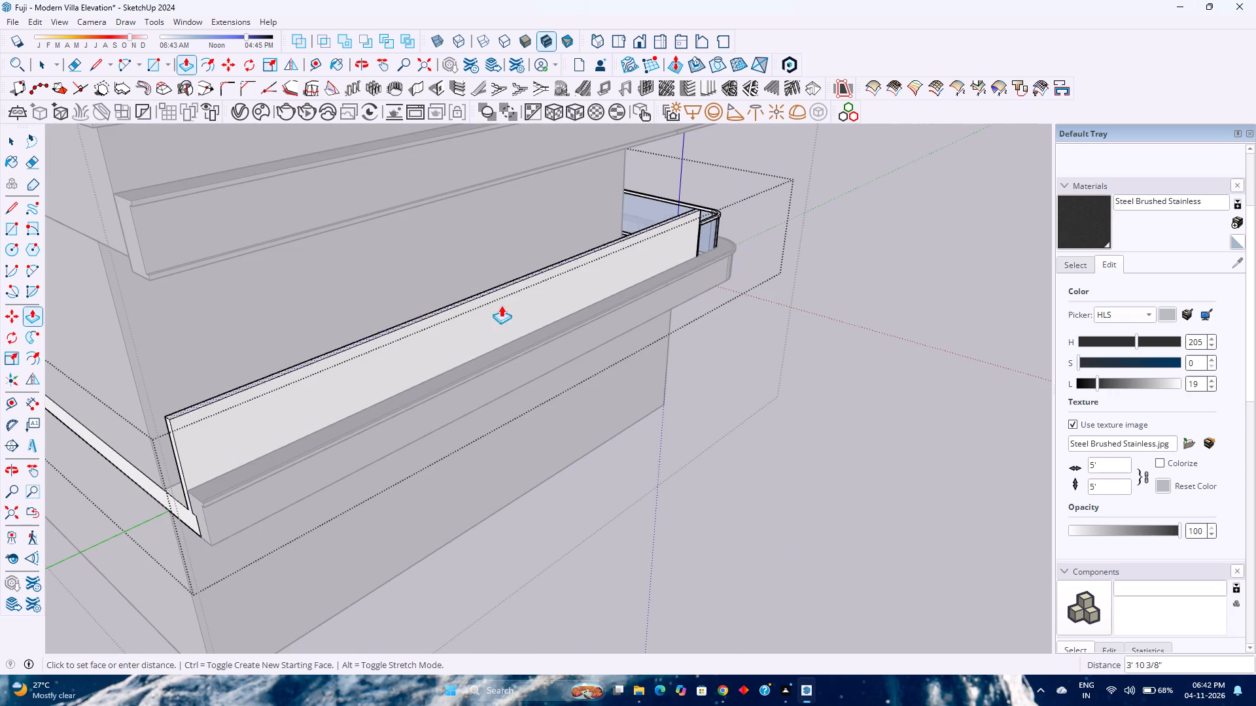
scroll(702, 222, "up", 5)
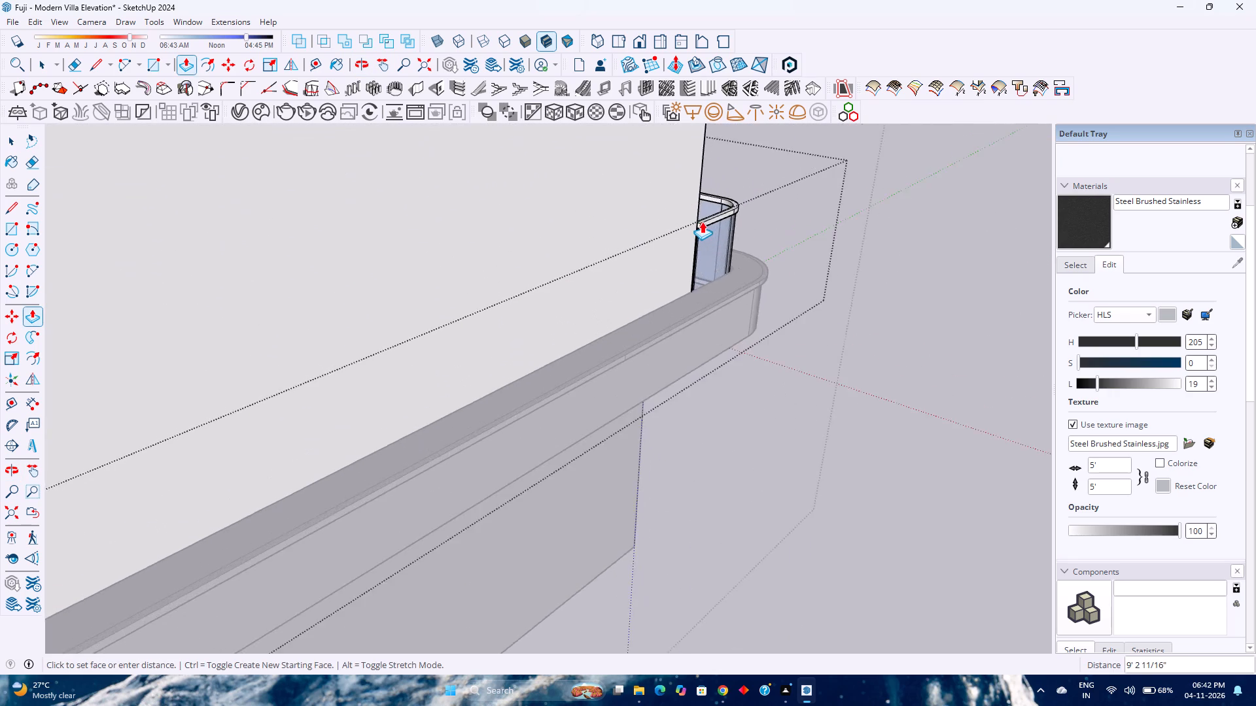
scroll(702, 222, "up", 11)
left_click(700, 224)
Extend the parapet wall's front end face by 3" to meet the glass railing.
scroll(700, 243, "up", 6)
middle_click_drag(700, 243, 699, 243)
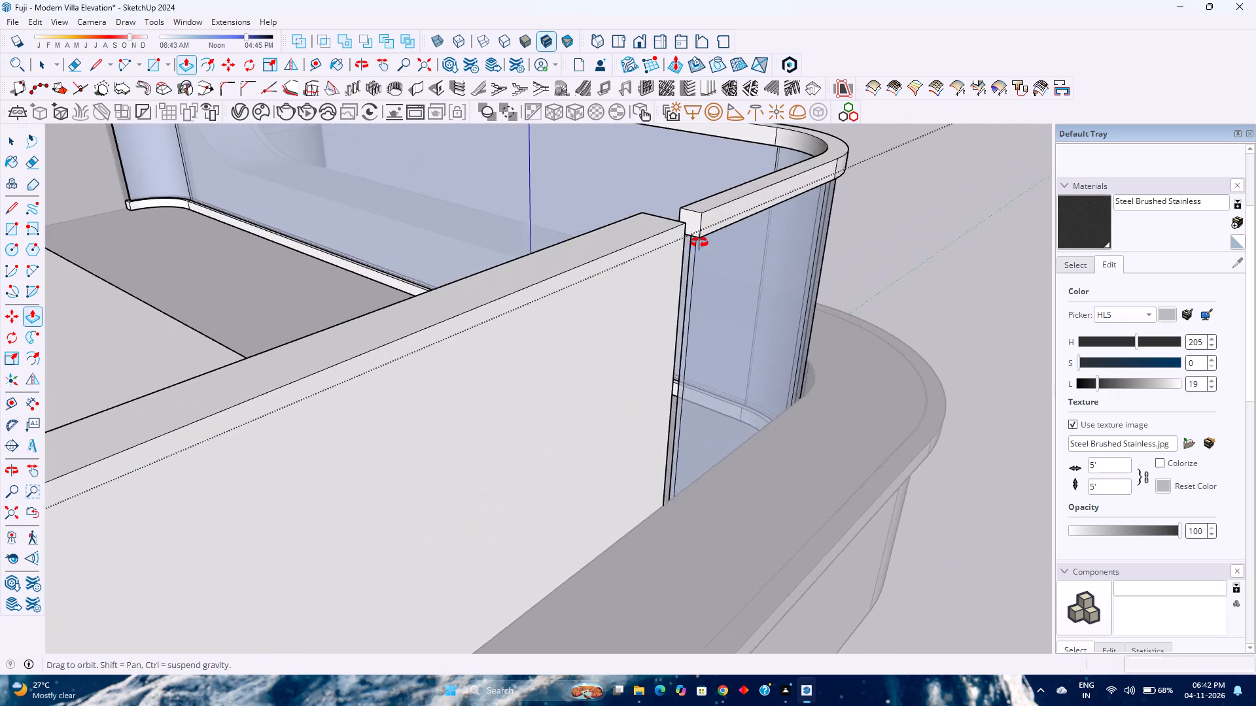
middle_click_drag(699, 243, 452, 382)
middle_click(452, 382)
middle_click(452, 382)
scroll(751, 375, "up", 4)
middle_click_drag(802, 377, 576, 370)
middle_click(576, 370)
left_click(795, 460)
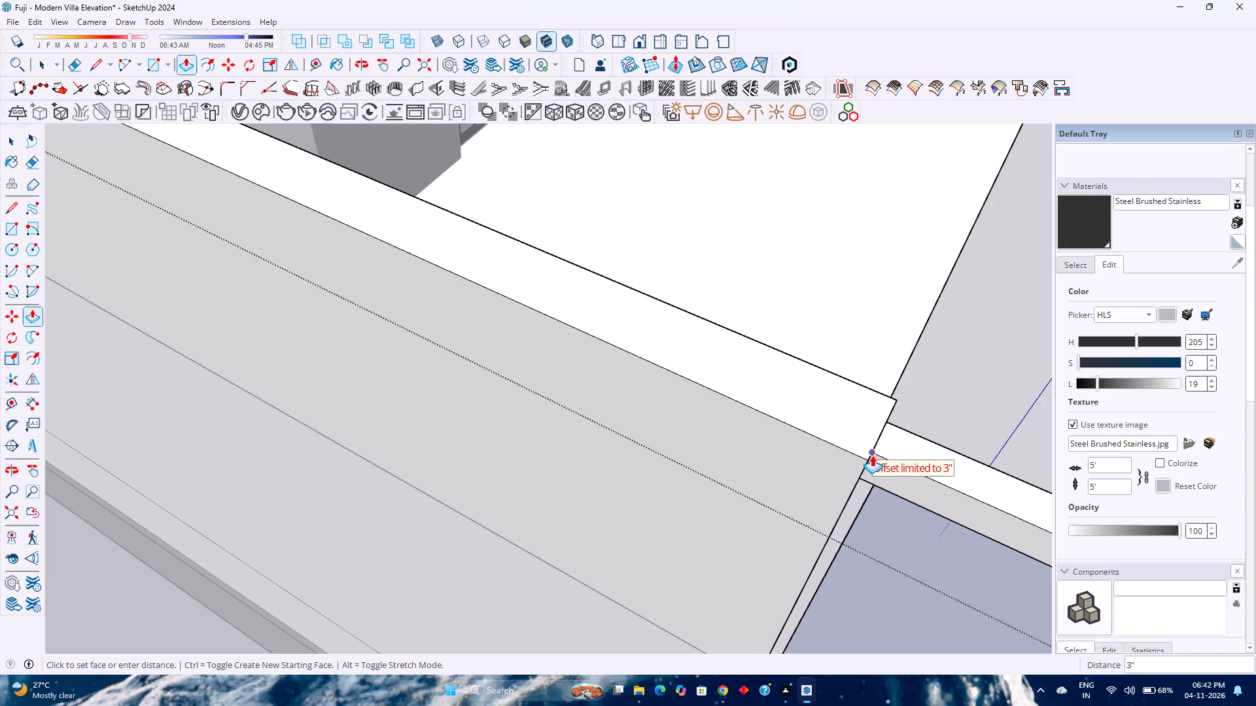
left_click(873, 455)
Inspect the new side parapet and its junction with the glass railing from several angles, leaving the slab group.
middle_click_drag(862, 480, 678, 416)
middle_click(673, 414)
scroll(670, 413, "down", 4)
middle_click_drag(758, 472, 659, 429)
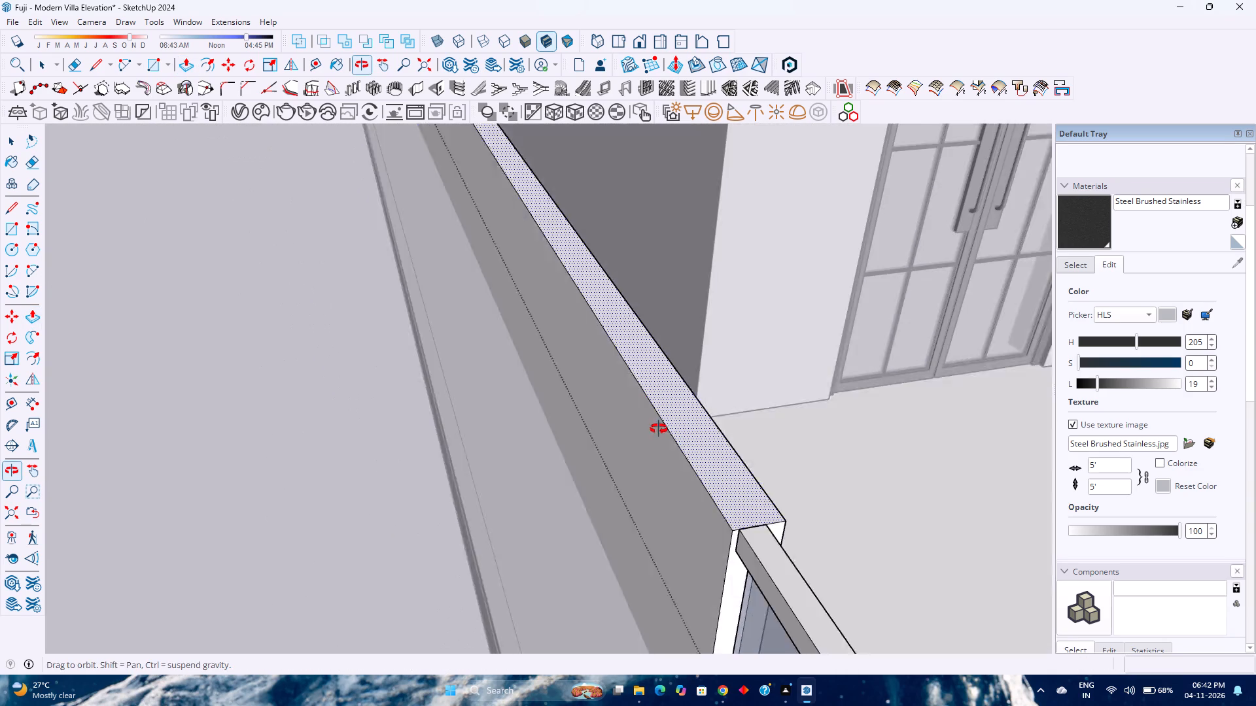
middle_click_drag(659, 429, 644, 421)
scroll(644, 421, "down", 8)
scroll(671, 469, "down", 8)
middle_click_drag(654, 469, 657, 470)
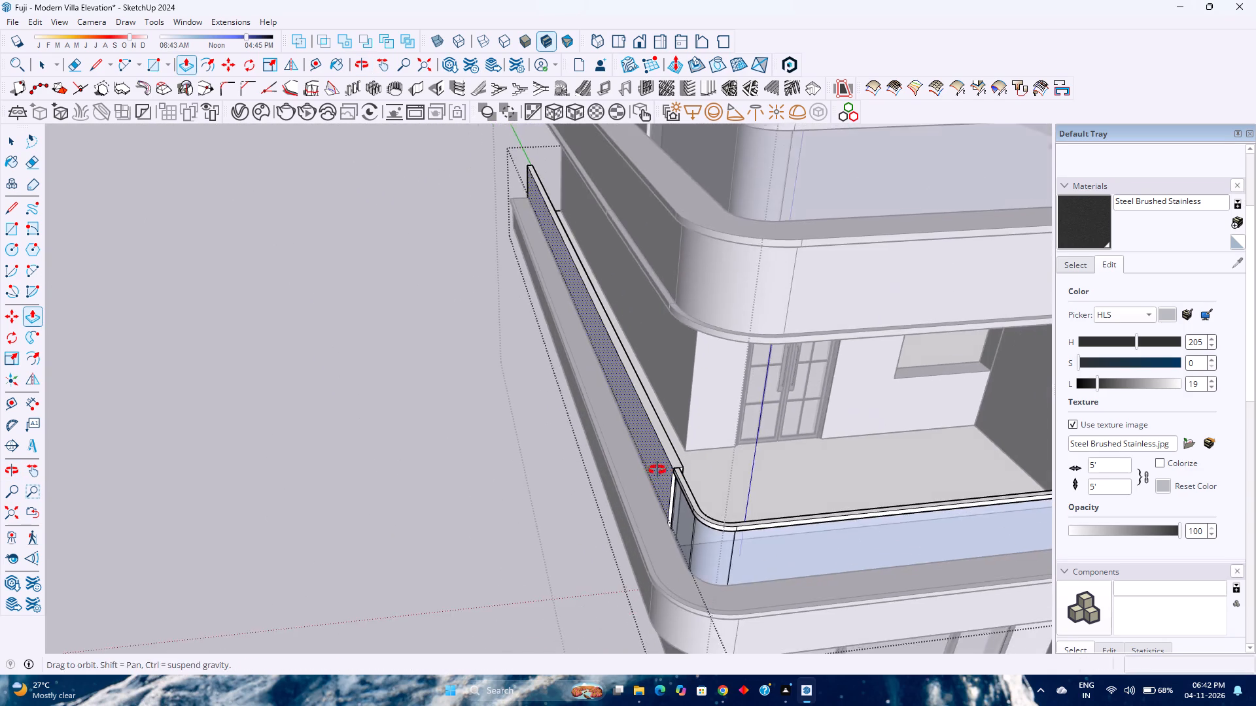
middle_click_drag(657, 470, 852, 441)
middle_click(854, 440)
scroll(858, 432, "down", 4)
scroll(707, 448, "down", 1)
scroll(646, 431, "down", 4)
middle_click_drag(500, 443, 845, 426)
middle_click(846, 426)
middle_click(846, 426)
middle_click_drag(409, 423, 776, 429, "shift")
key("space")
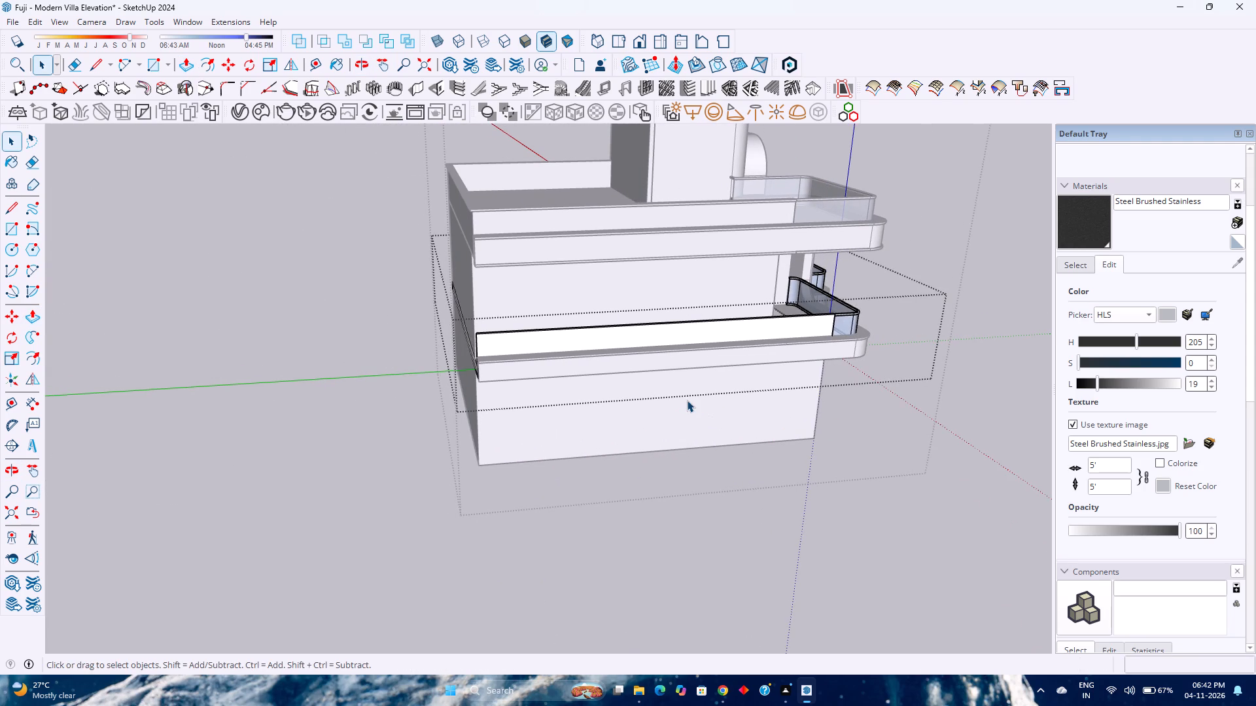
key("Escape")
key("Escape")
middle_click_drag(767, 522, 487, 507)
middle_click(487, 507)
middle_click(487, 507)
scroll(480, 501, "down", 2)
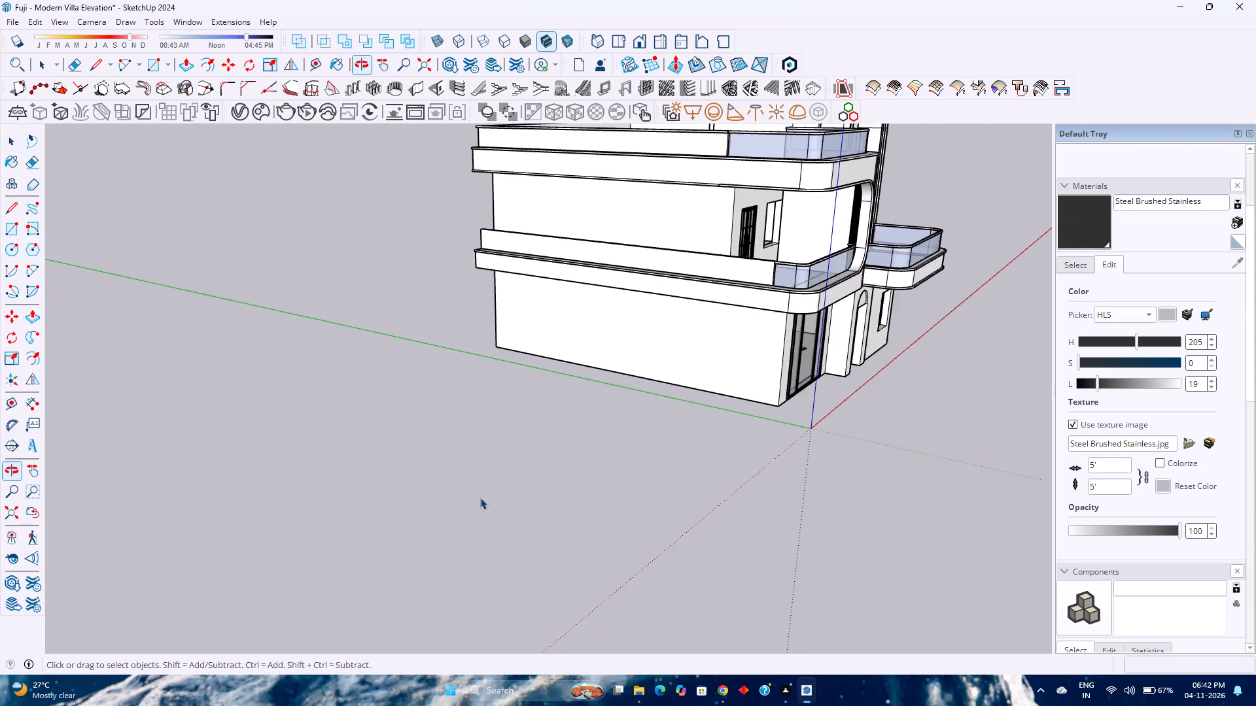
scroll(480, 497, "down", 2)
middle_click_drag(678, 471, 531, 466)
middle_click_drag(490, 469, 478, 470)
middle_click(478, 470)
middle_click(478, 470)
Save the villa model.
key("ctrl+s")
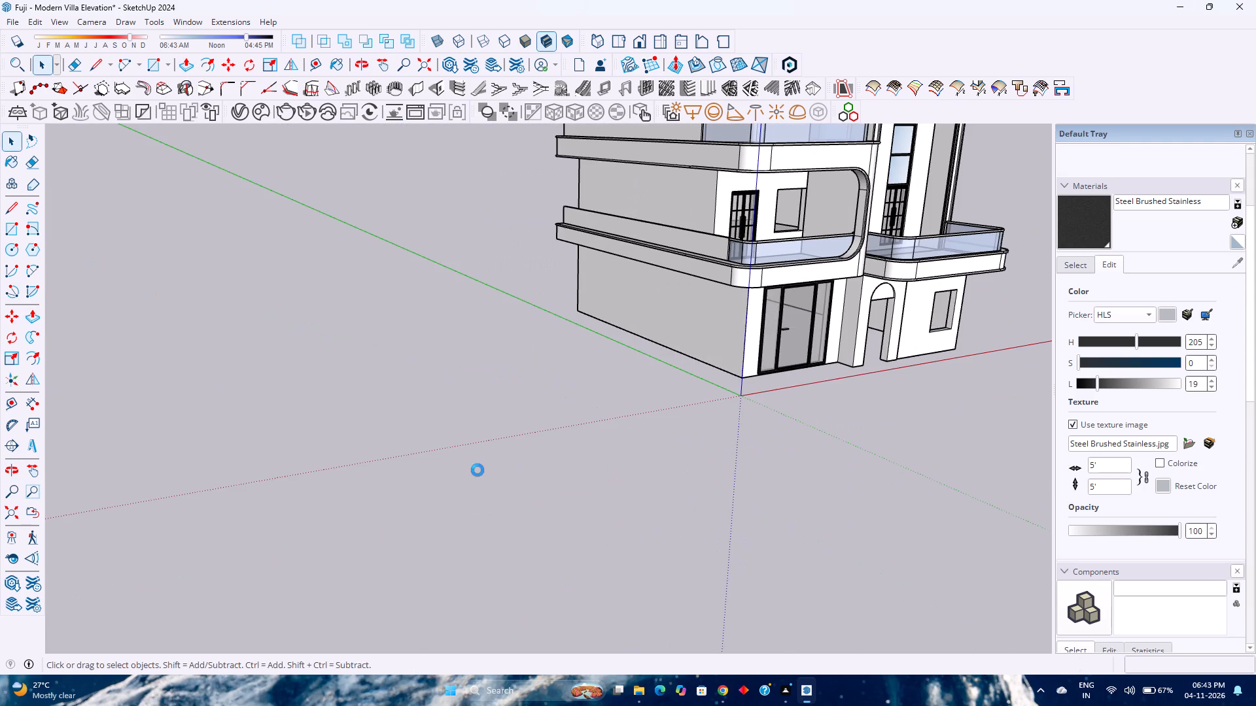
Examine the whole villa from the front, both front corners and above.
scroll(478, 470, "down", 7)
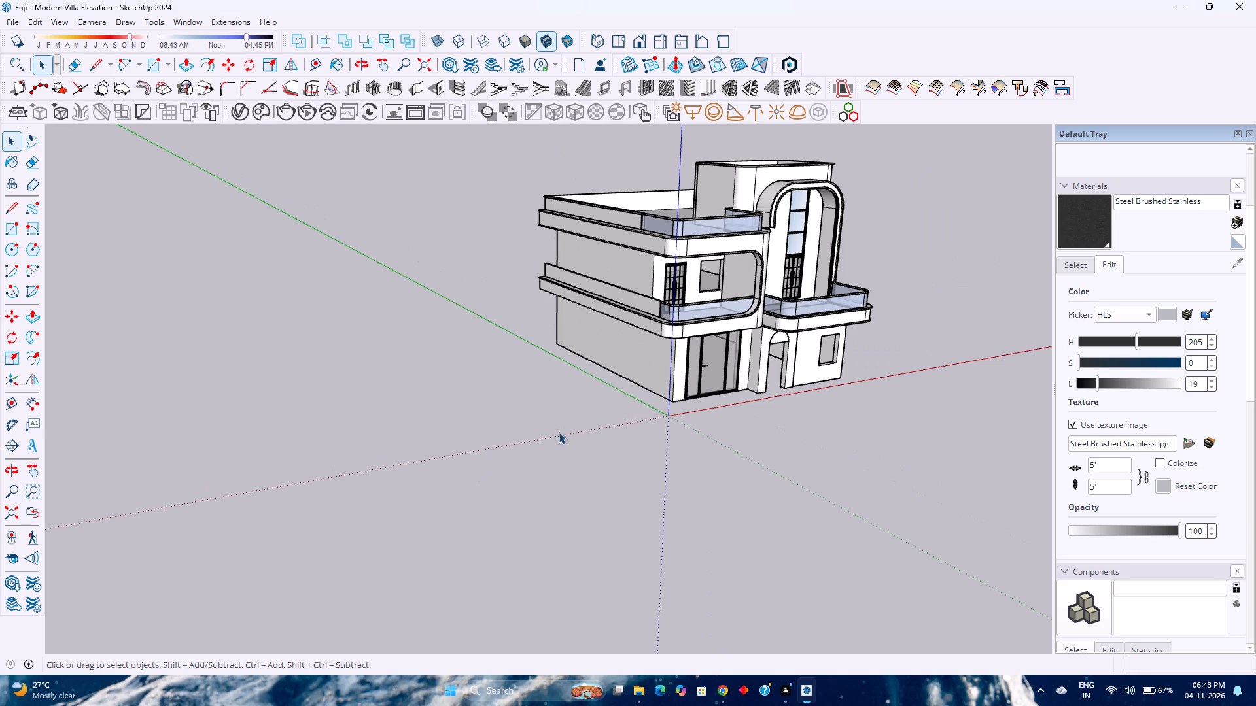
scroll(788, 299, "up", 5)
scroll(671, 246, "down", 2)
scroll(671, 246, "up", 2)
scroll(671, 246, "down", 1)
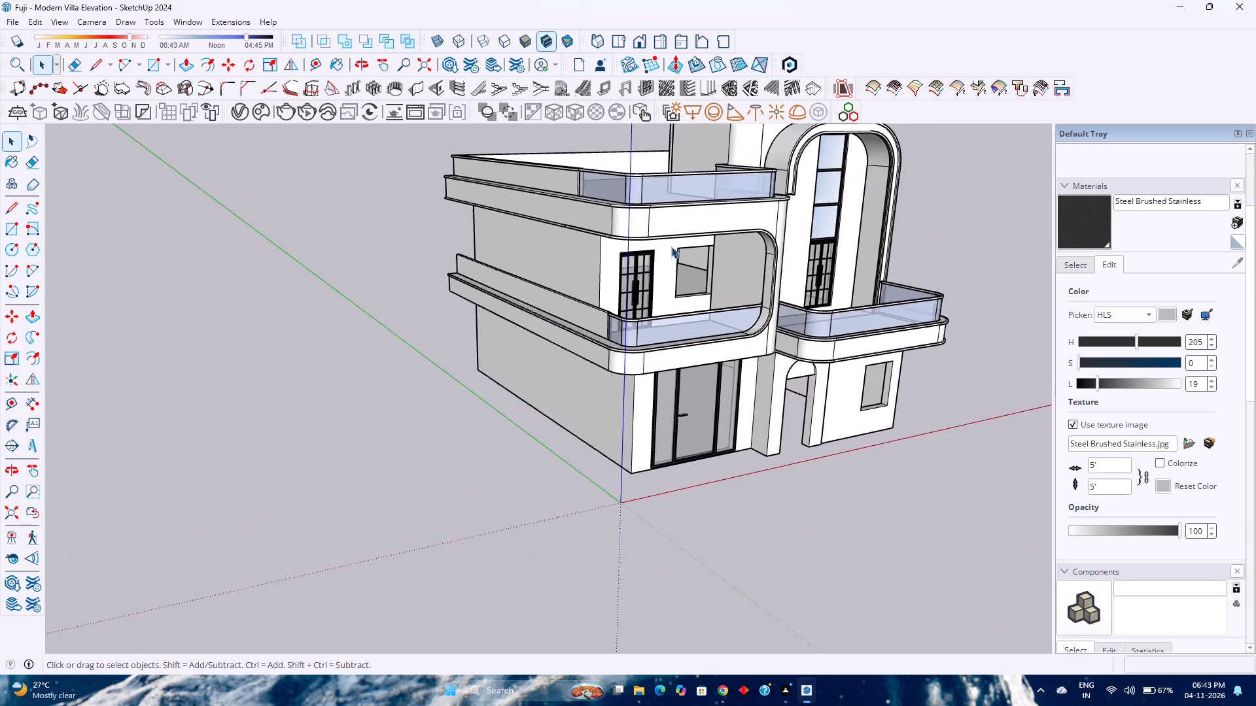
scroll(671, 246, "up", 2)
middle_click_drag(833, 461, 680, 535, "shift")
middle_click(683, 537, "shift")
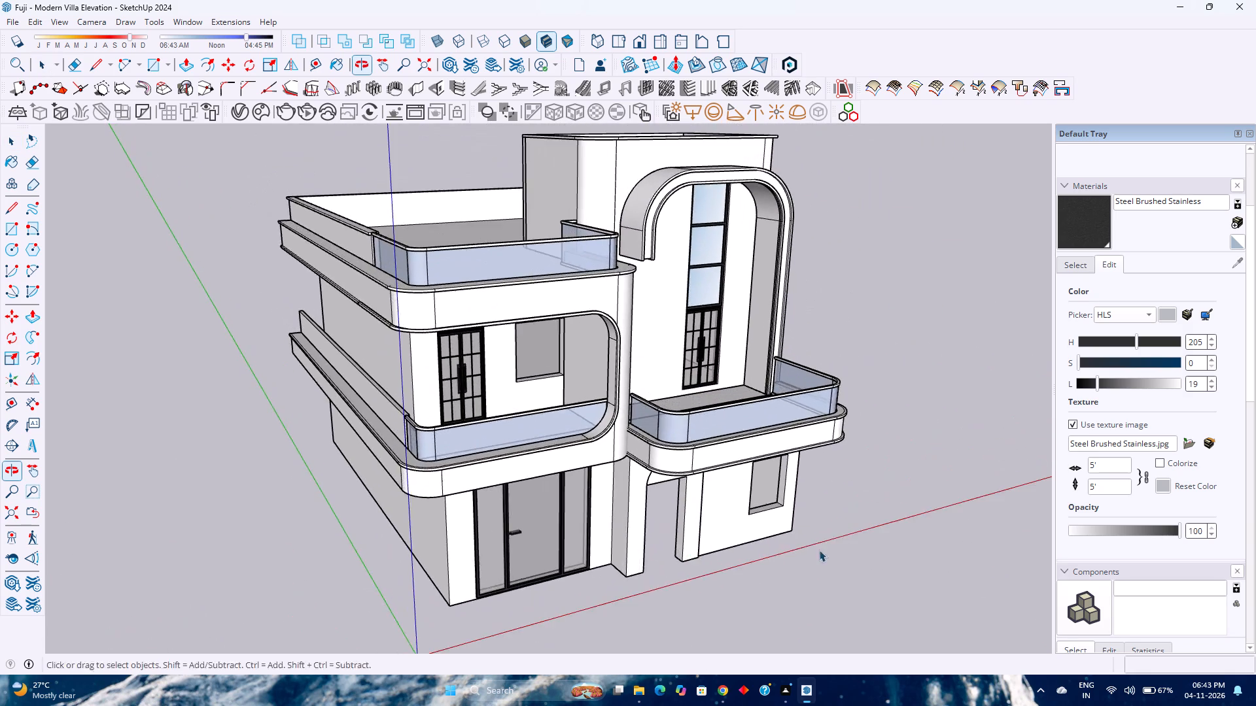
middle_click_drag(818, 550, 515, 452)
middle_click_drag(515, 433, 559, 472, "shift")
middle_click_drag(568, 481, 653, 544, "shift")
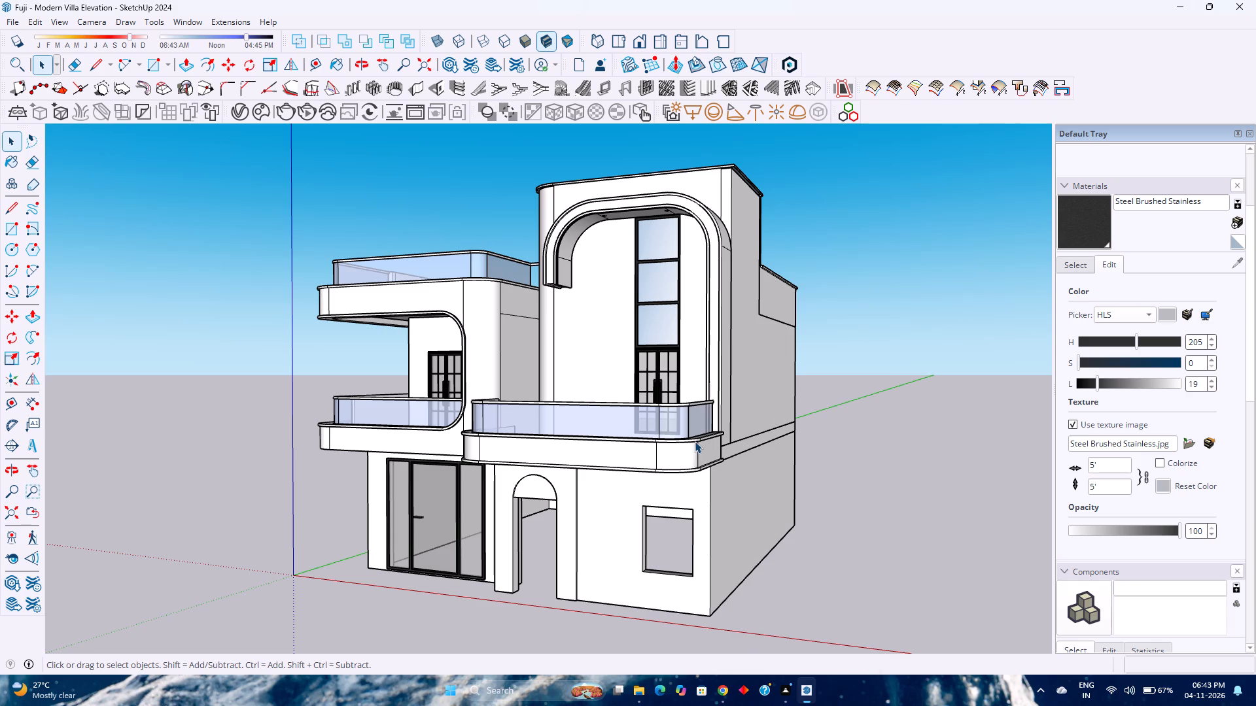
scroll(695, 437, "down", 3)
scroll(695, 437, "up", 2)
scroll(695, 437, "down", 2)
scroll(695, 437, "up", 2)
scroll(695, 437, "down", 2)
scroll(695, 437, "up", 2)
scroll(695, 437, "down", 2)
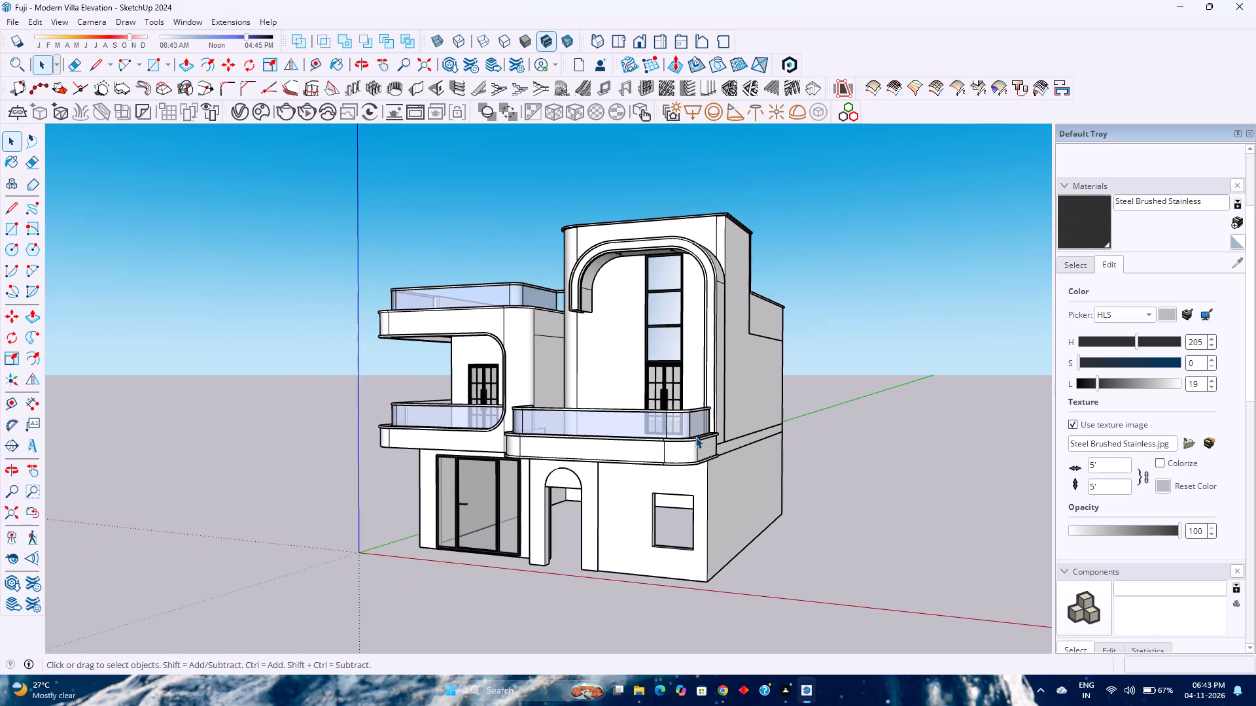
scroll(695, 437, "up", 1)
scroll(695, 437, "down", 3)
scroll(695, 437, "up", 2)
scroll(695, 437, "down", 2)
scroll(695, 436, "up", 2)
middle_click_drag(649, 461, 814, 582)
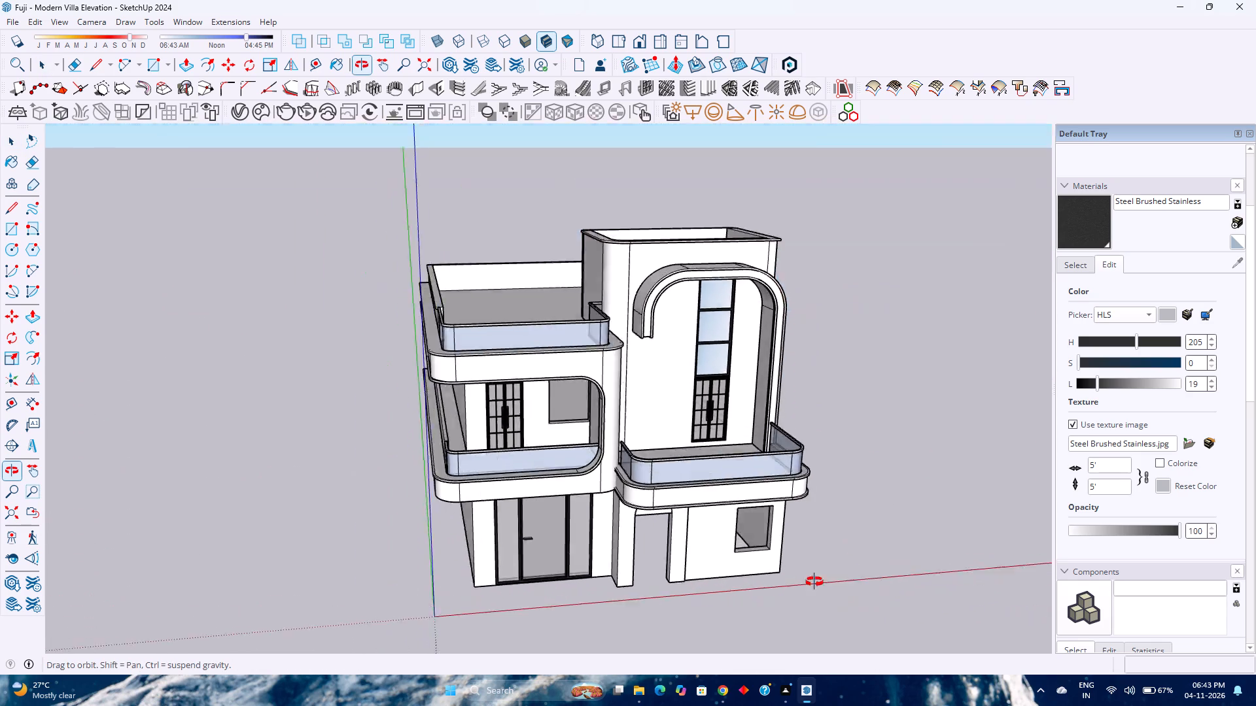
middle_click_drag(814, 582, 515, 452)
middle_click(515, 452)
middle_click(515, 452)
middle_click(515, 452)
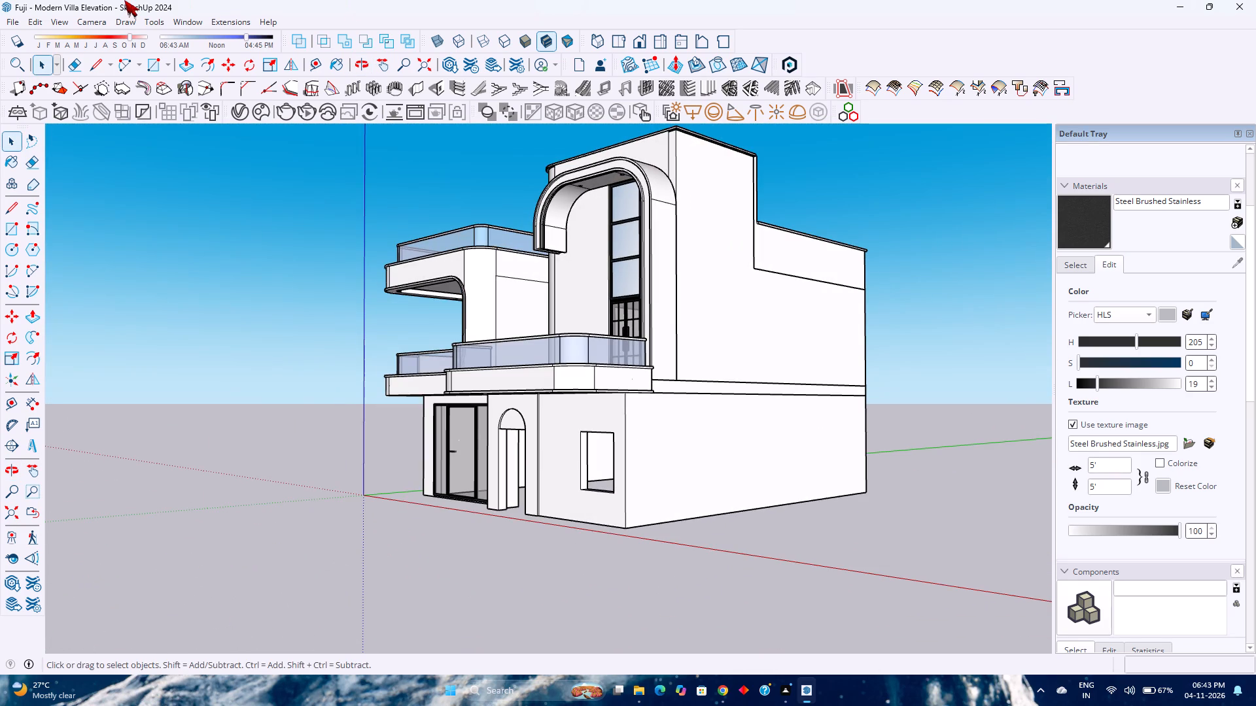
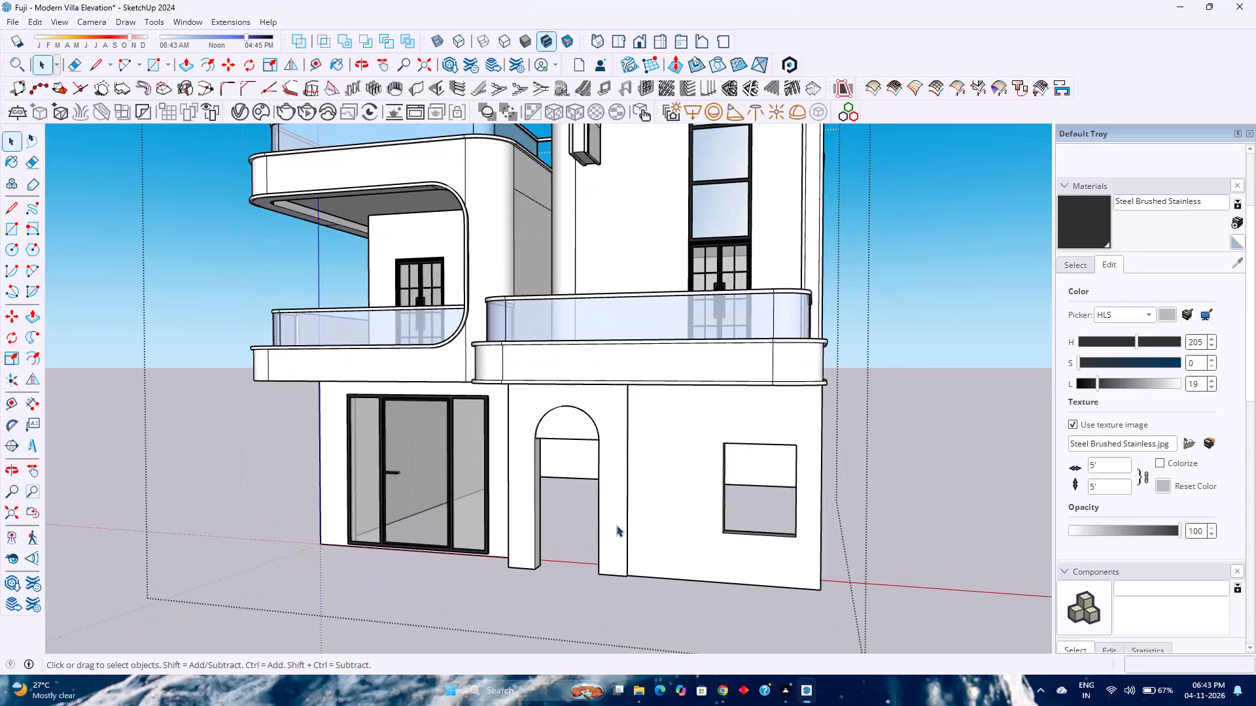
Open the ground-floor wall group for editing and search 3D Warehouse for "door".
middle_click_drag(616, 525, 632, 516)
double_click(637, 491)
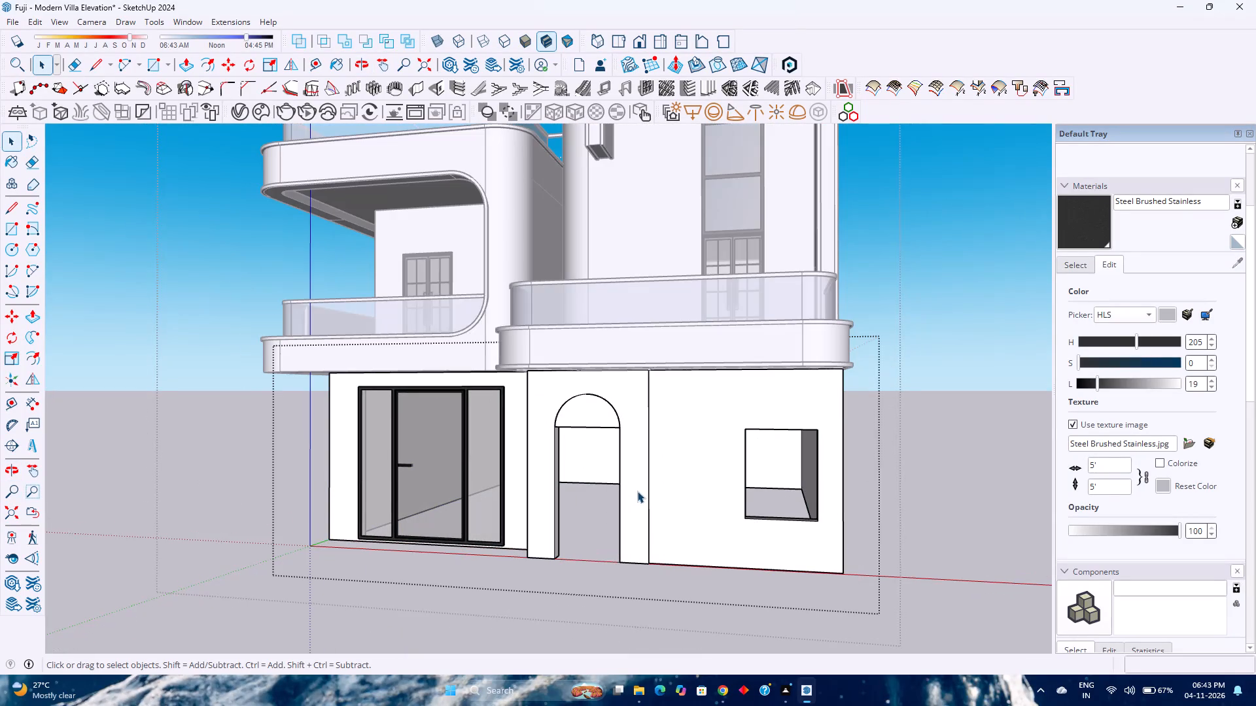
left_click(184, 21)
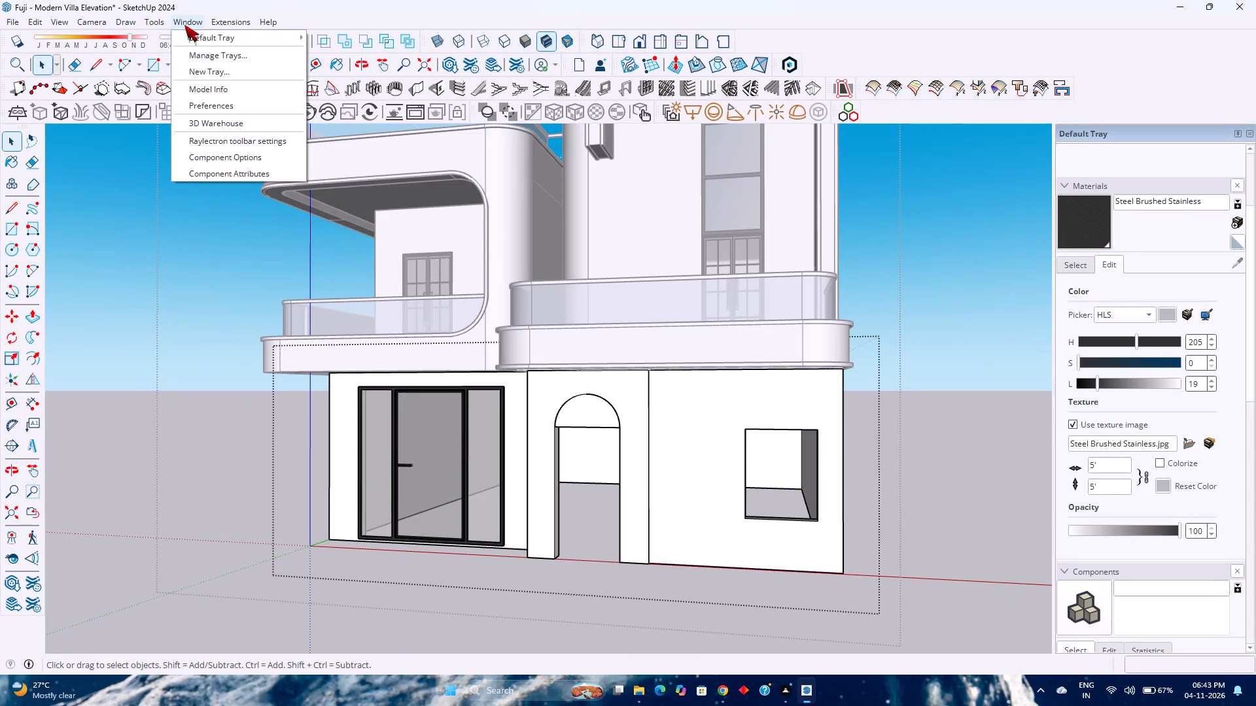
left_click(241, 118)
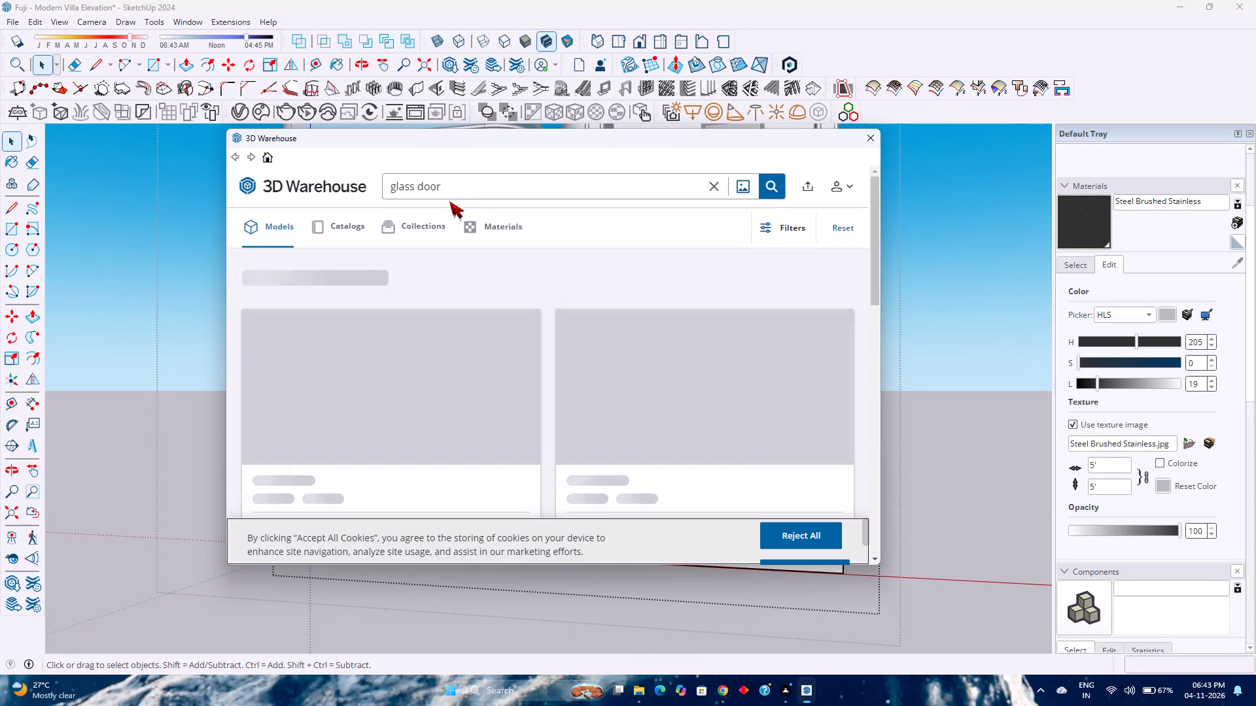
left_click(712, 190)
left_click(689, 186)
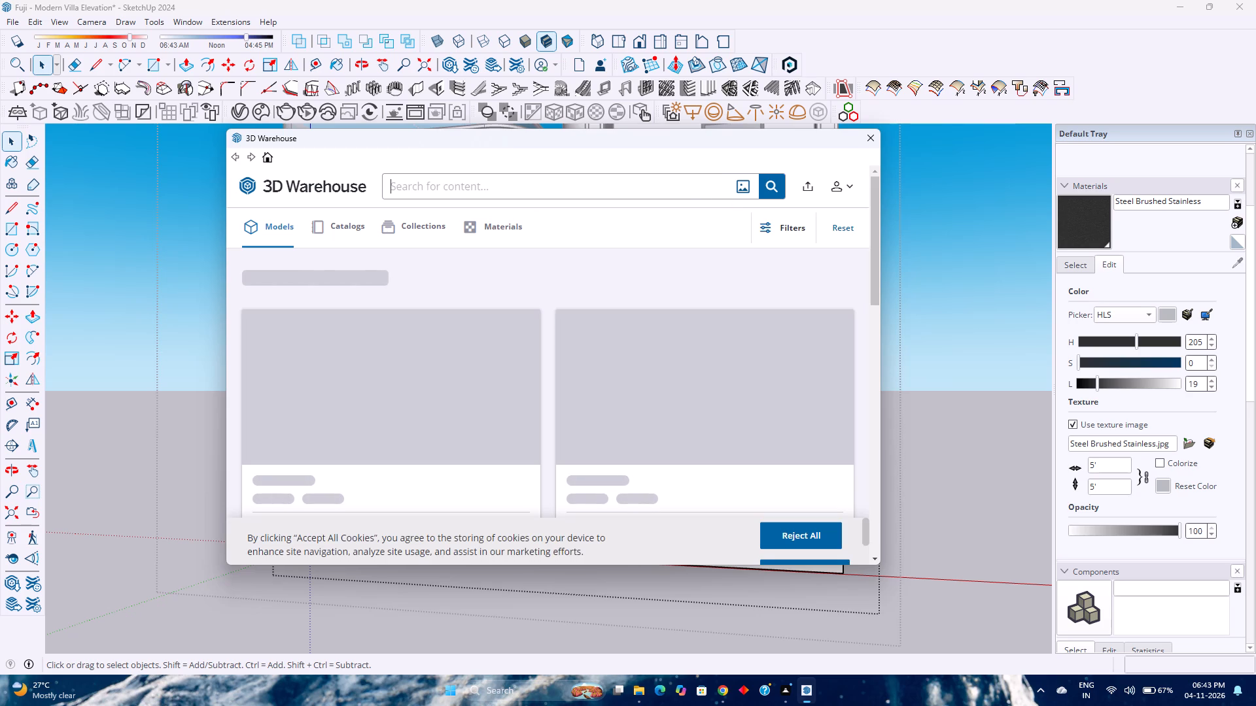
type("door")
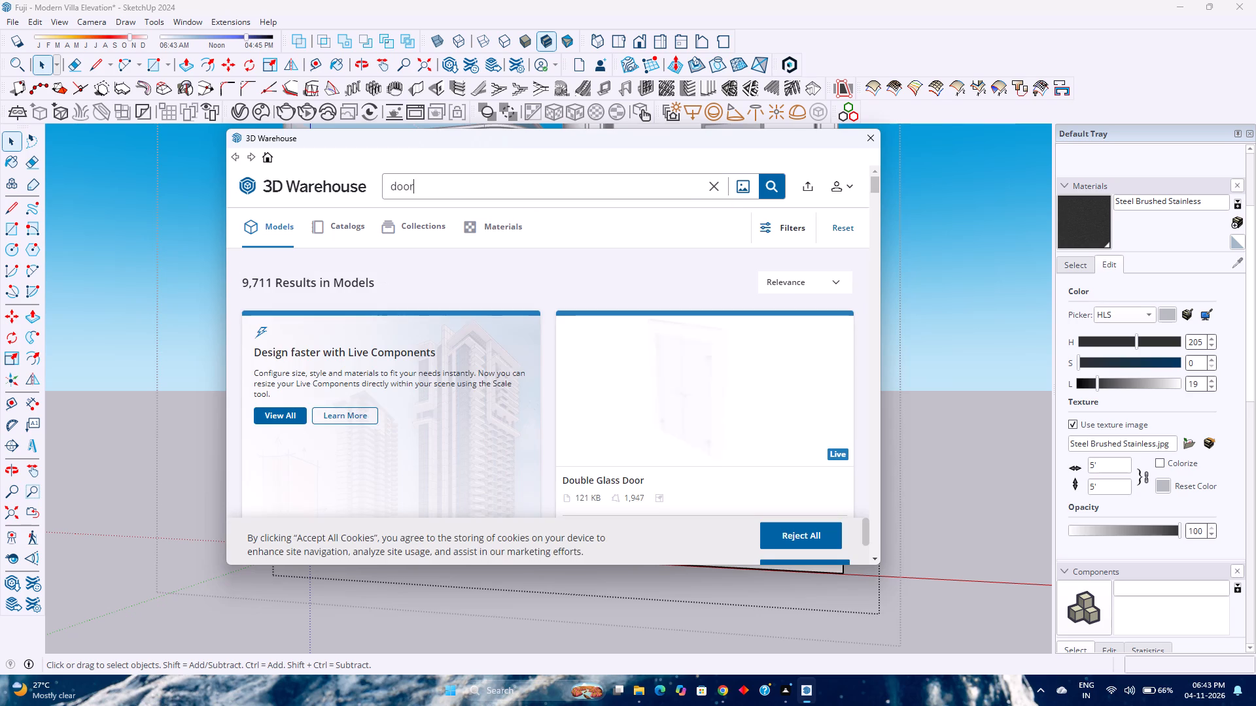
key("Return")
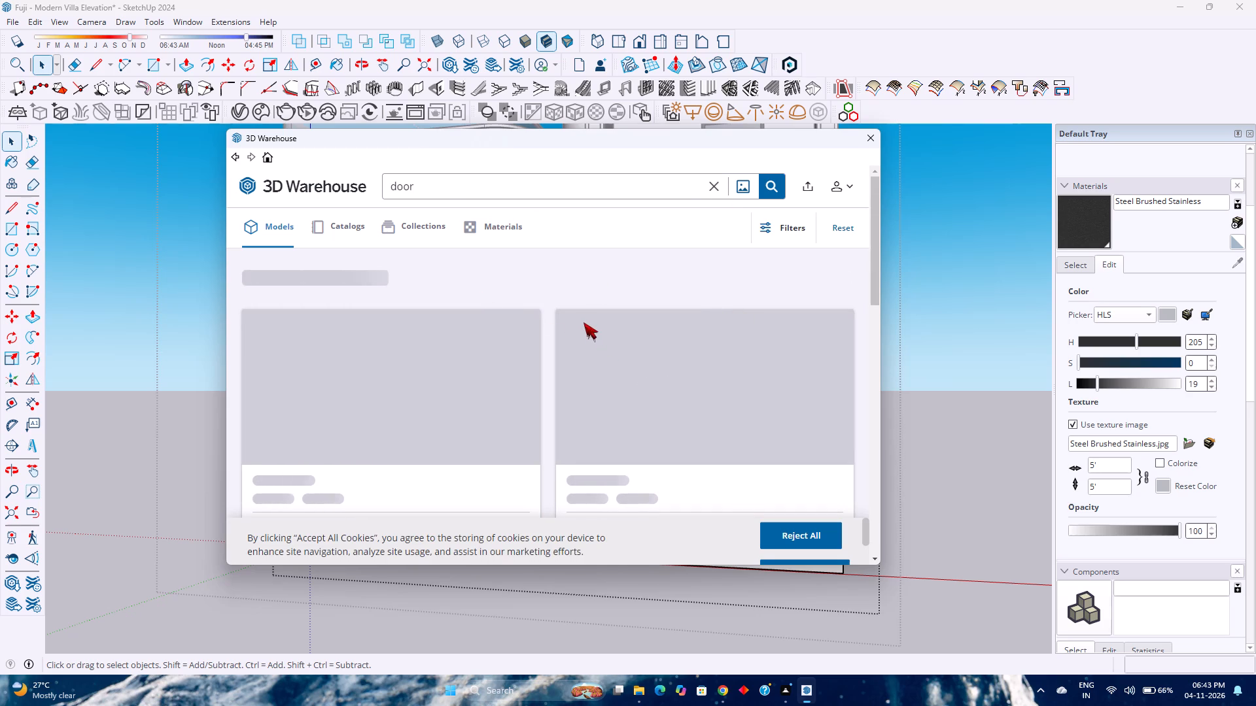
Find the dark wooden "door #PORTA DE MADEIRA MODERNA" among the search results and load it into the model.
scroll(584, 322, "down", 3)
scroll(584, 322, "up", 2)
scroll(584, 322, "down", 2)
scroll(584, 322, "up", 3)
scroll(582, 319, "down", 8)
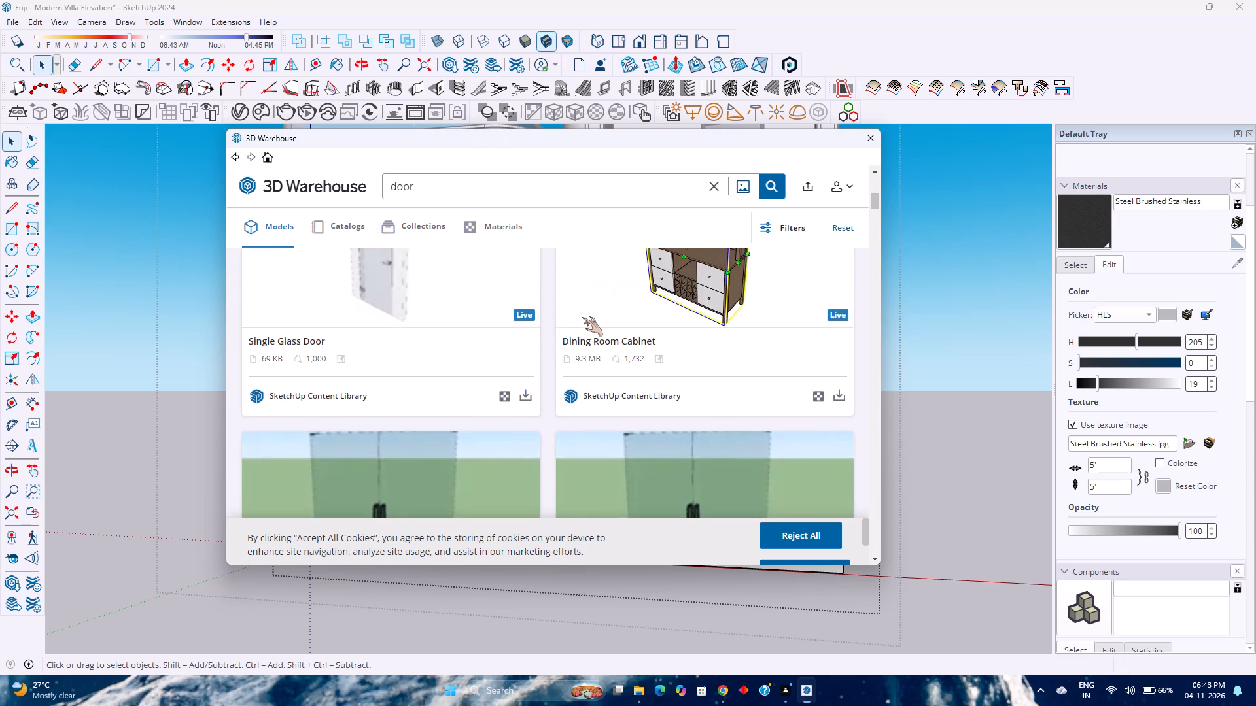
scroll(582, 317, "down", 7)
scroll(582, 316, "up", 2)
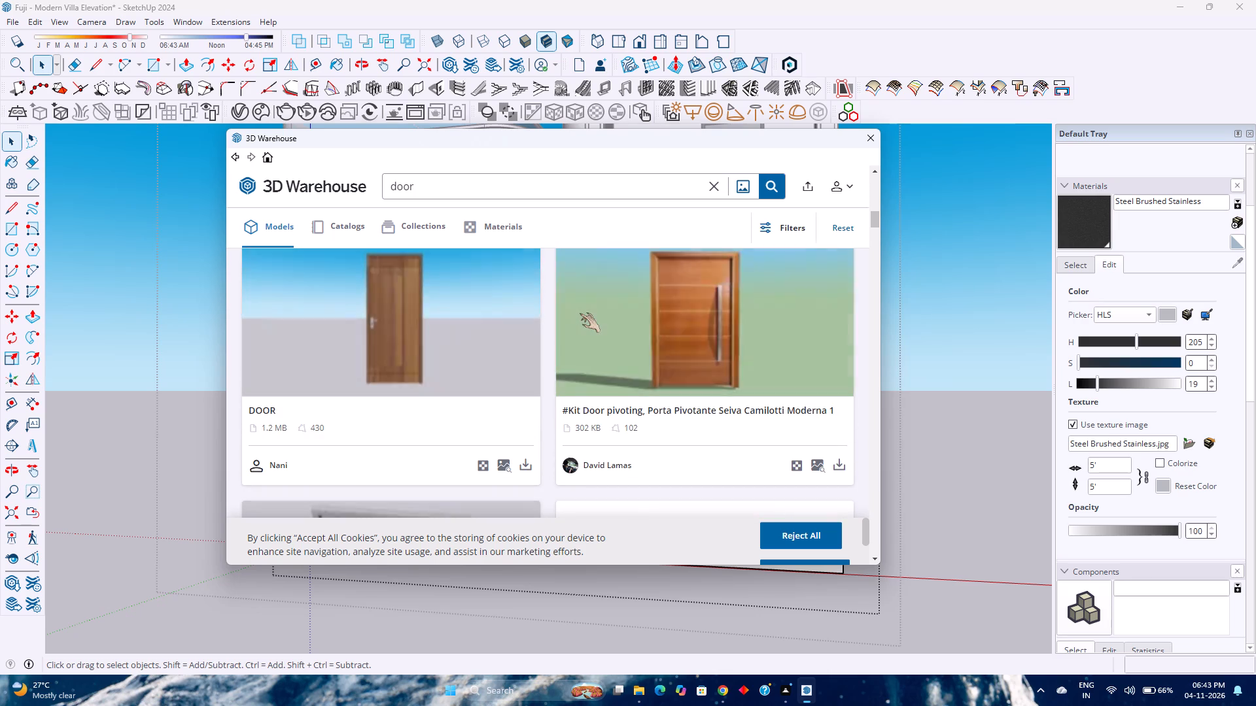
scroll(580, 313, "down", 3)
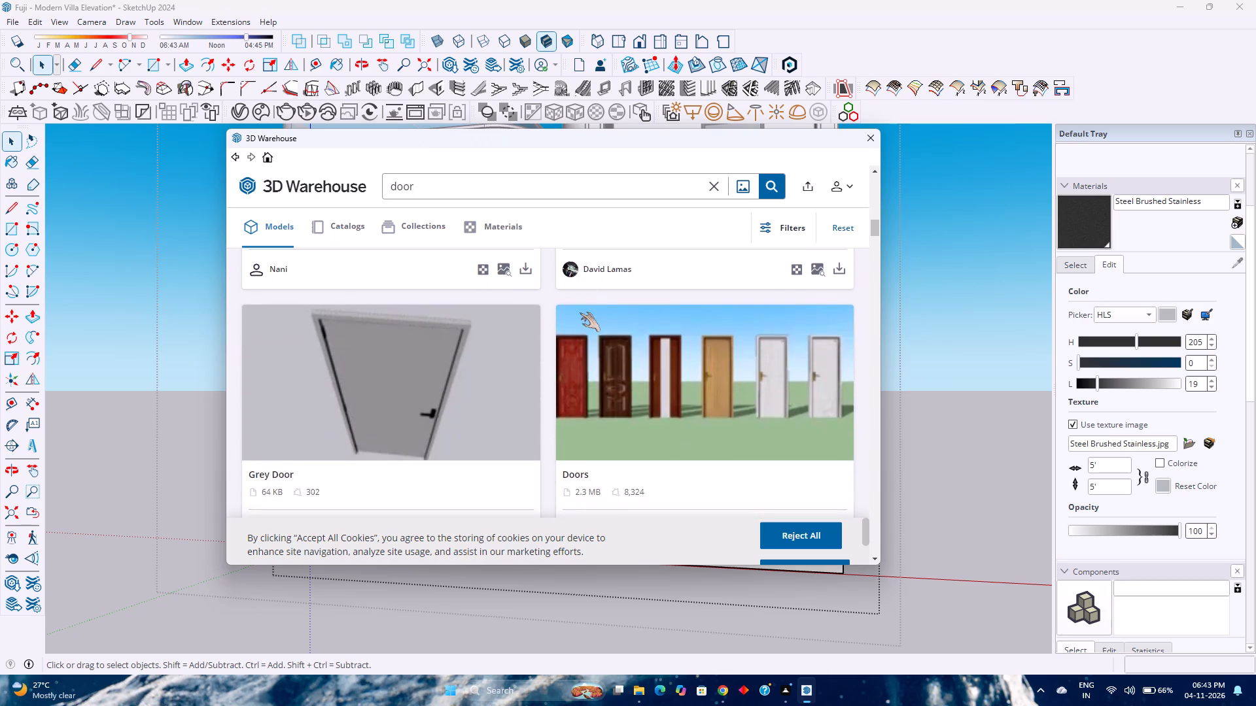
scroll(580, 312, "down", 5)
scroll(540, 437, "down", 1)
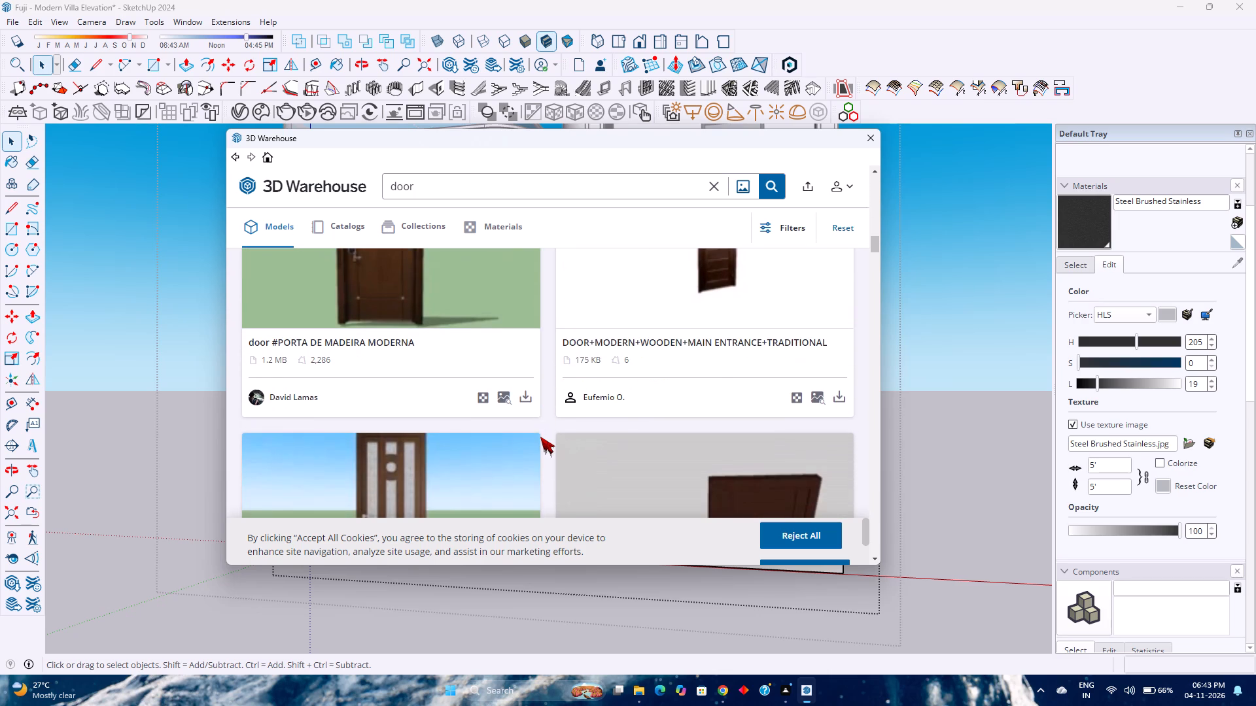
left_click(531, 398)
left_click(485, 361)
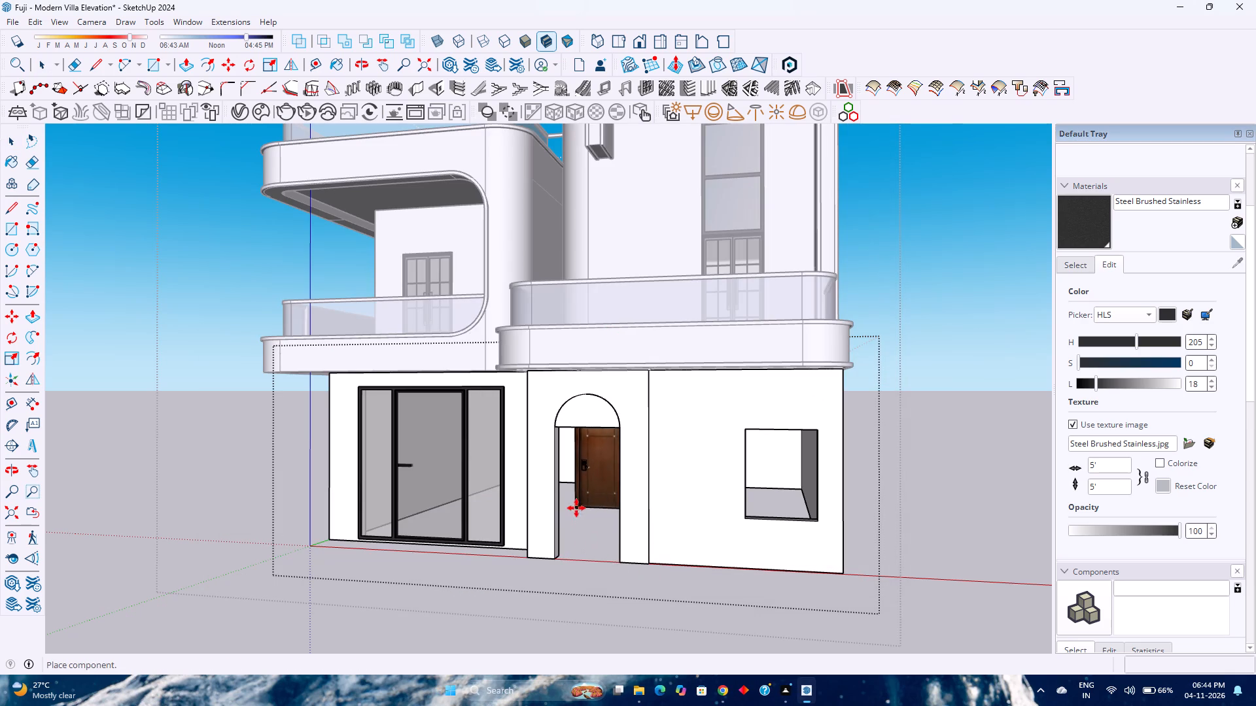
Place the wooden door component at the foot of the ground-floor arched opening.
scroll(566, 563, "up", 16)
middle_click_drag(545, 562, 542, 611)
middle_click(542, 611)
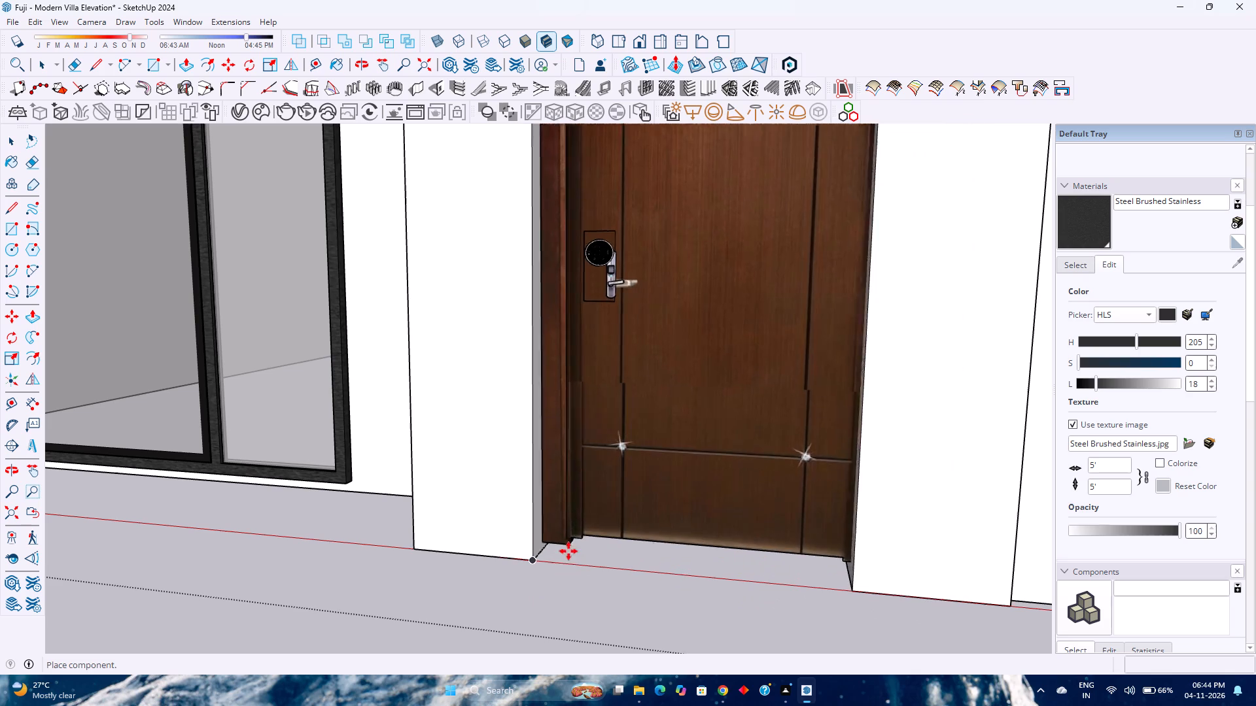
left_click(565, 566)
Move the wooden door by its lower front frame corner onto the bottom corner of the arched opening's handle-side jamb.
scroll(550, 571, "up", 10)
middle_click_drag(550, 571, 557, 605)
scroll(573, 585, "up", 13)
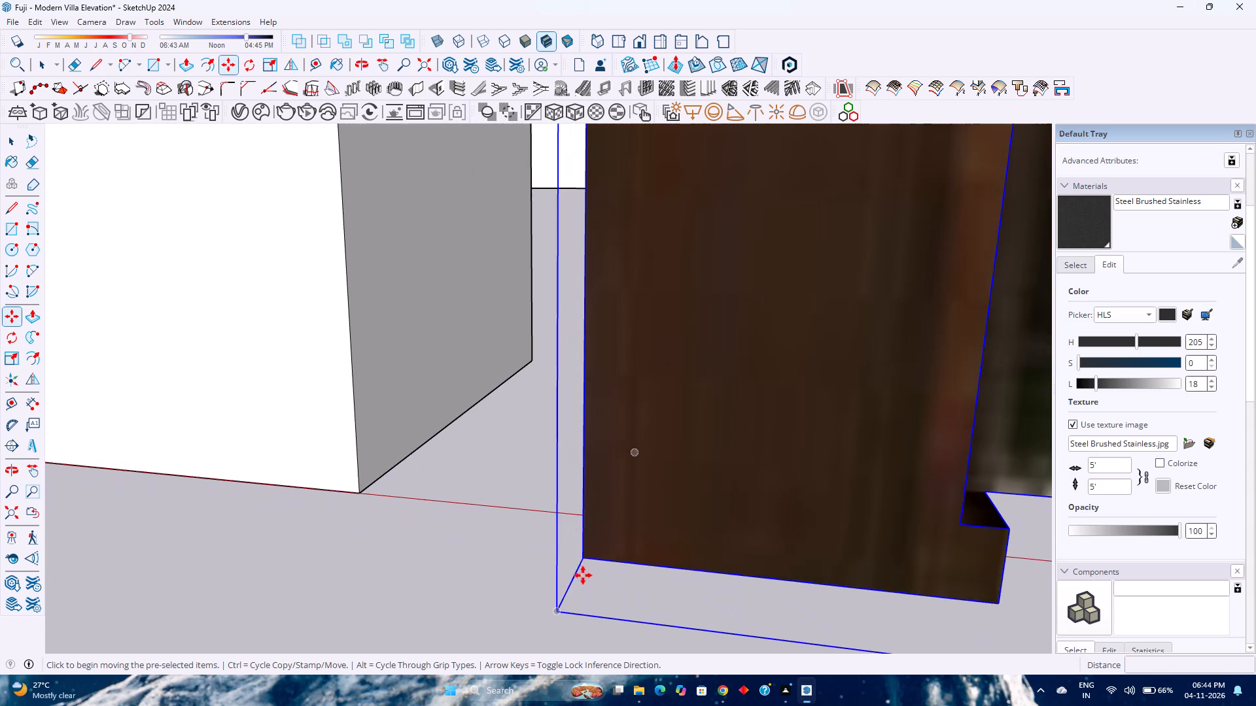
left_click(583, 562)
scroll(583, 562, "up", 4)
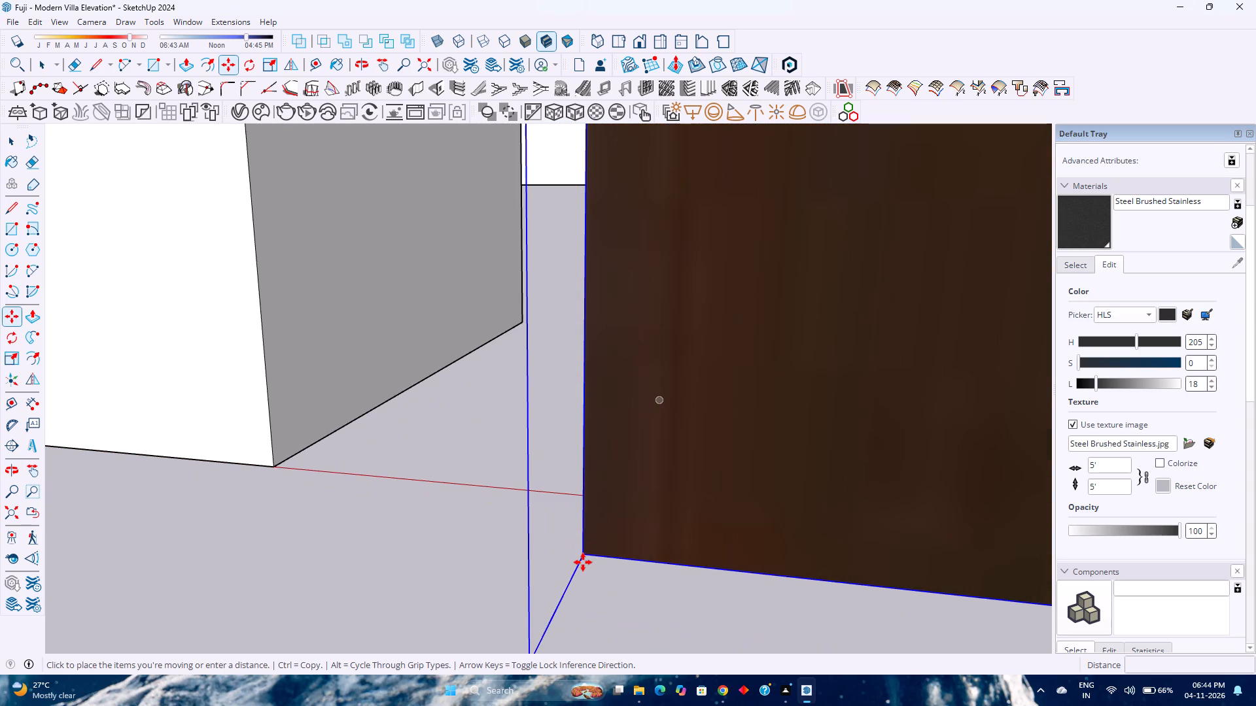
key("Escape")
left_click(584, 552)
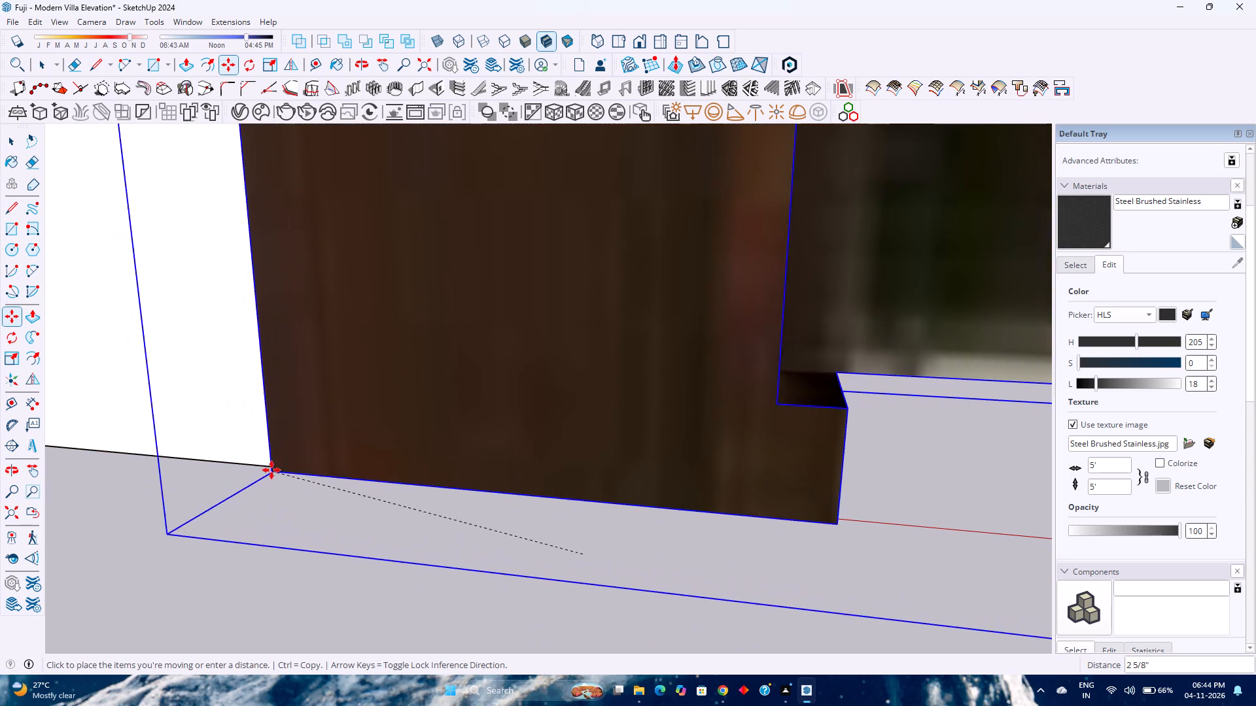
scroll(275, 465, "up", 10)
middle_click_drag(274, 465, 562, 522)
middle_click(562, 522)
scroll(425, 488, "down", 20)
scroll(425, 488, "down", 3)
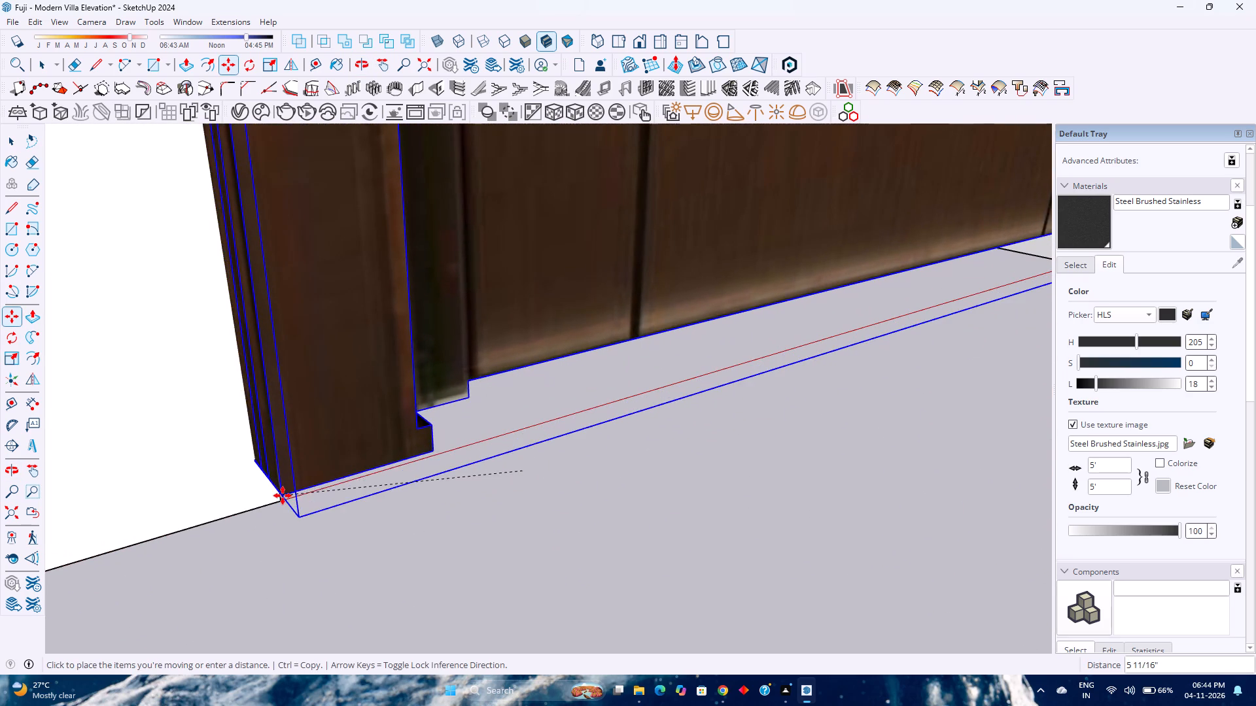
key("Down")
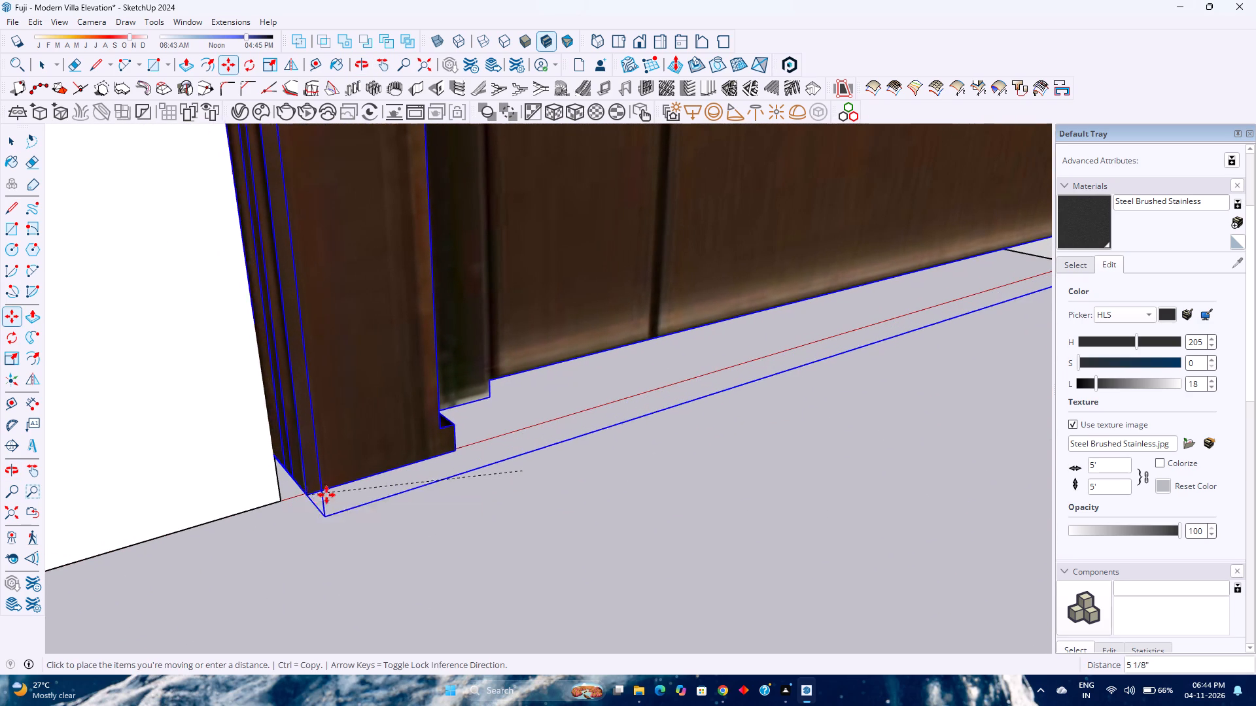
key("Up")
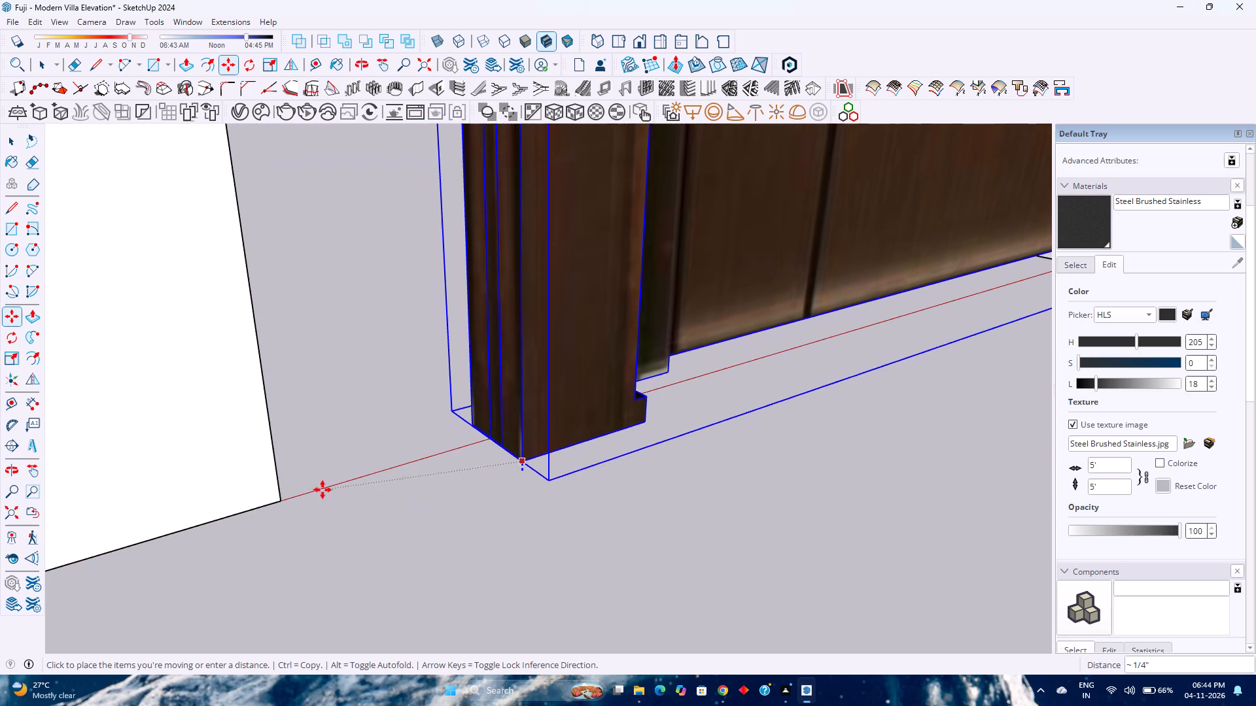
left_click(283, 500)
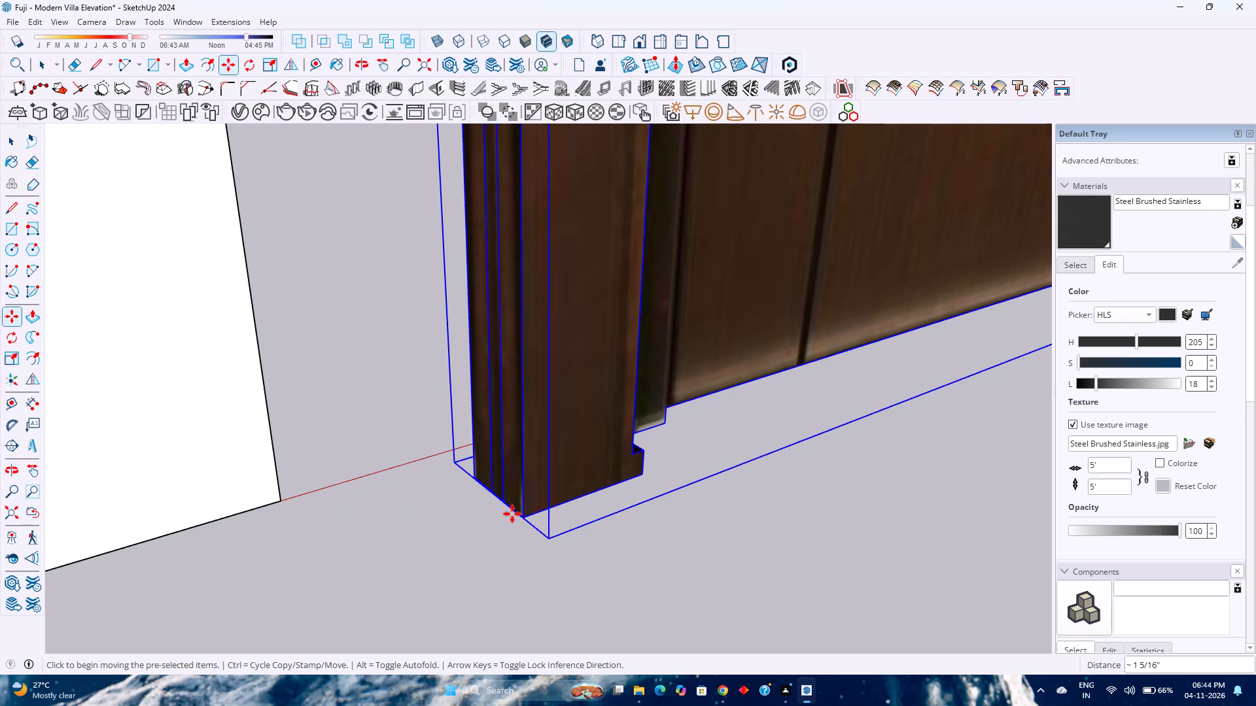
left_click(521, 518)
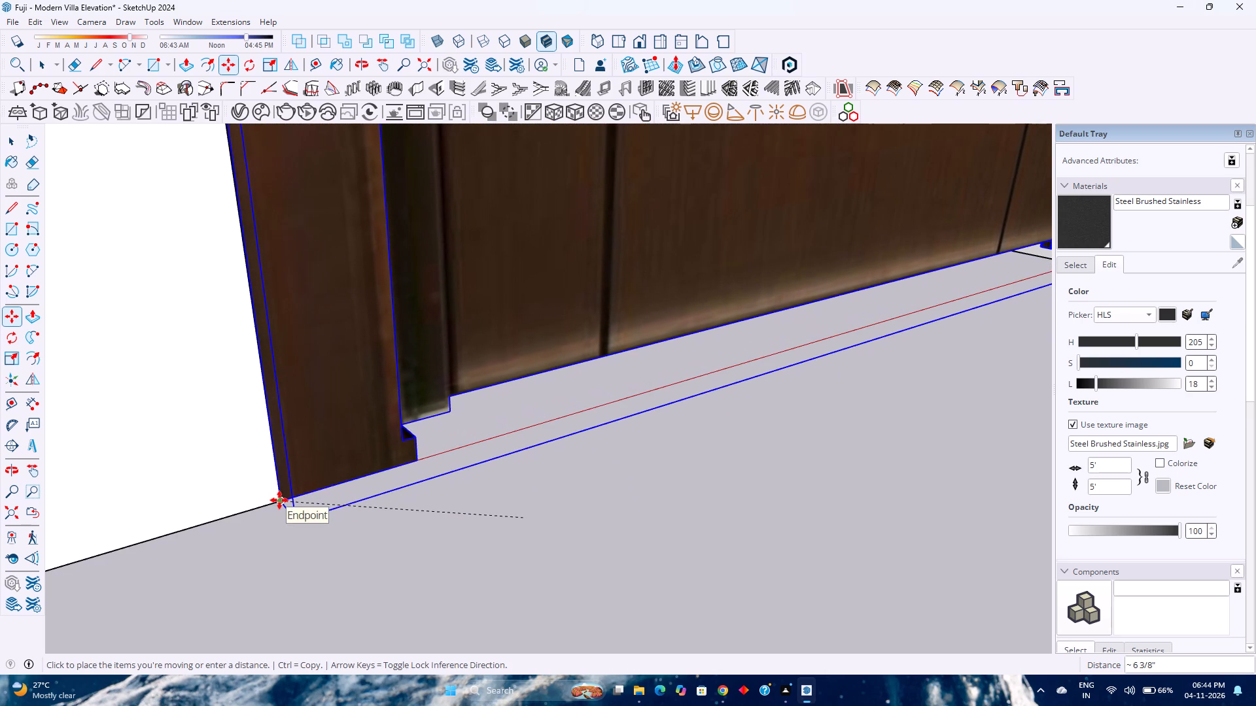
left_click(279, 500)
Scale the wooden door narrower along the red axis so its frame fits between the opening's side jambs.
scroll(356, 499, "up", 1)
middle_click_drag(355, 498, 189, 482)
middle_click(188, 482)
scroll(188, 482, "down", 20)
scroll(188, 482, "down", 2)
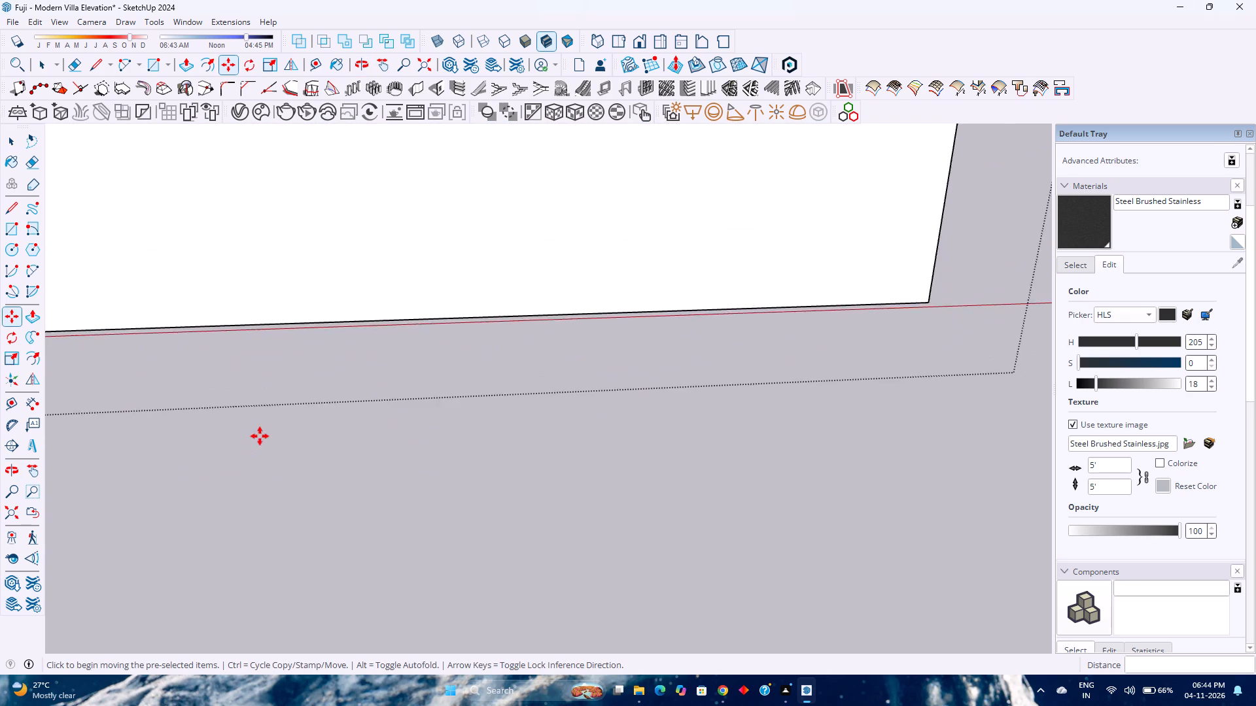
scroll(260, 436, "down", 18)
middle_click(227, 407, "shift")
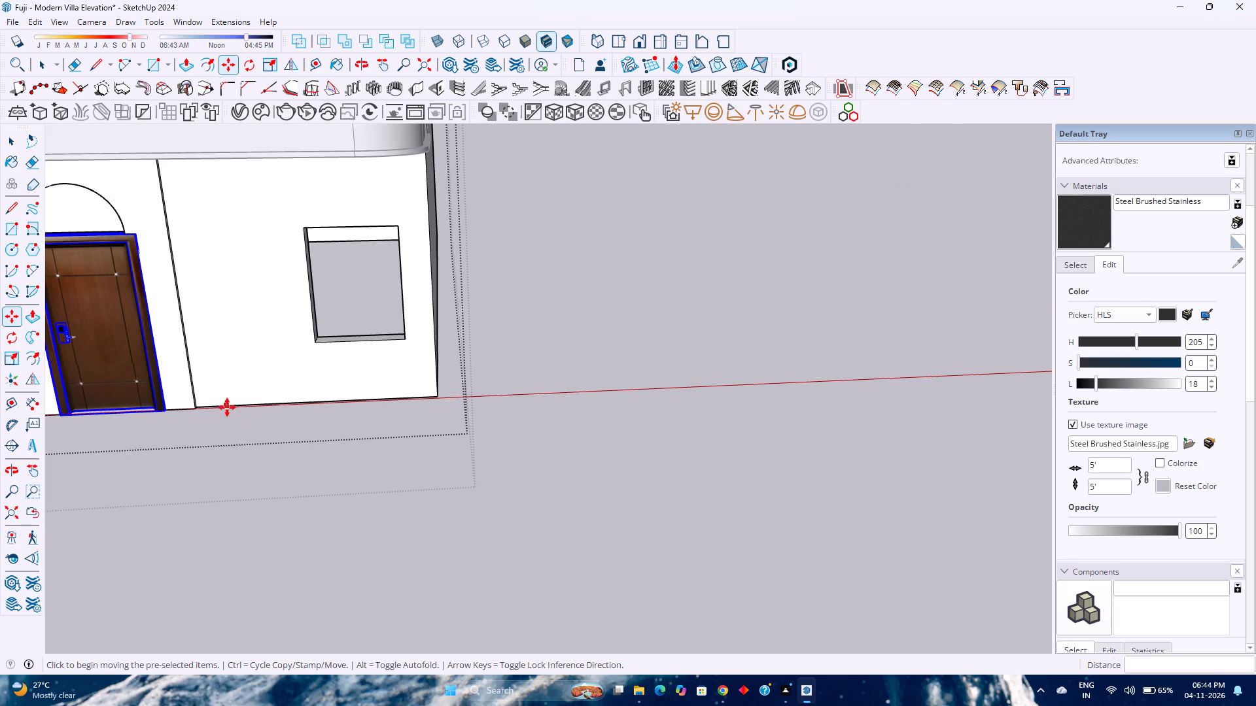
middle_click_drag(289, 417, 464, 449, "shift")
middle_click(464, 449, "shift")
scroll(278, 294, "up", 7)
middle_click_drag(277, 294, 289, 288)
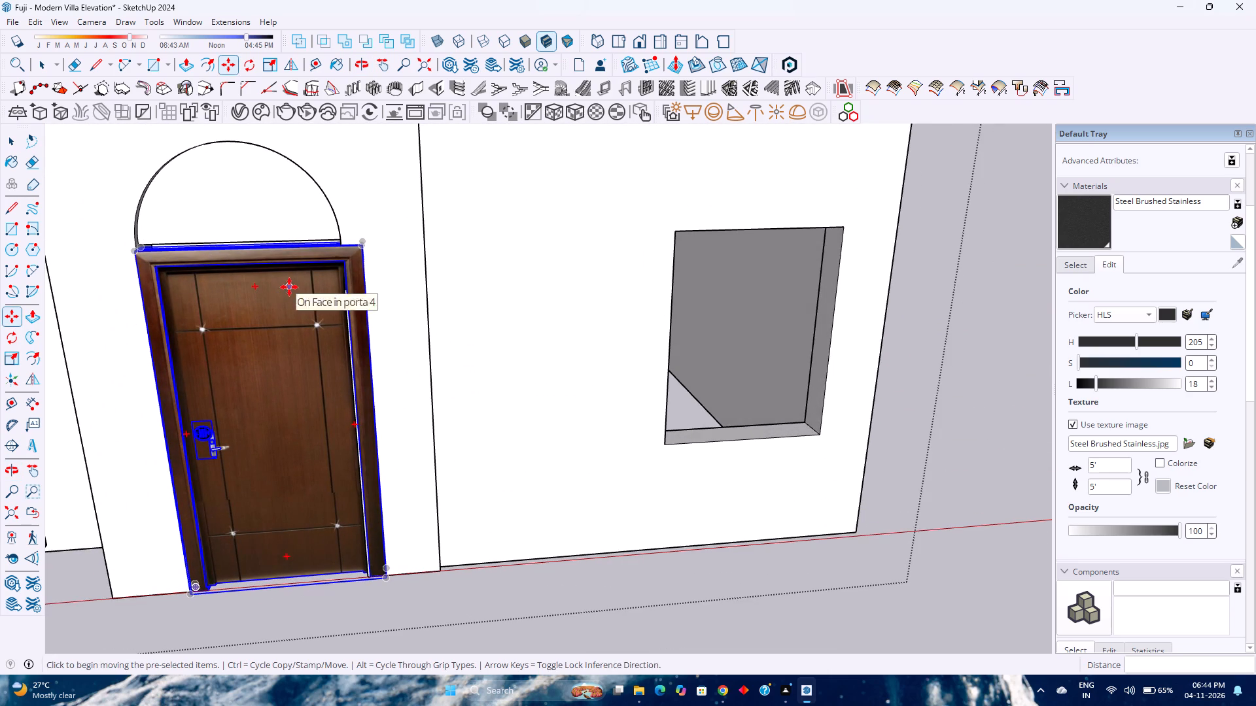
key("s")
scroll(353, 397, "up", 4)
scroll(350, 408, "down", 4)
middle_click_drag(317, 443, 375, 433)
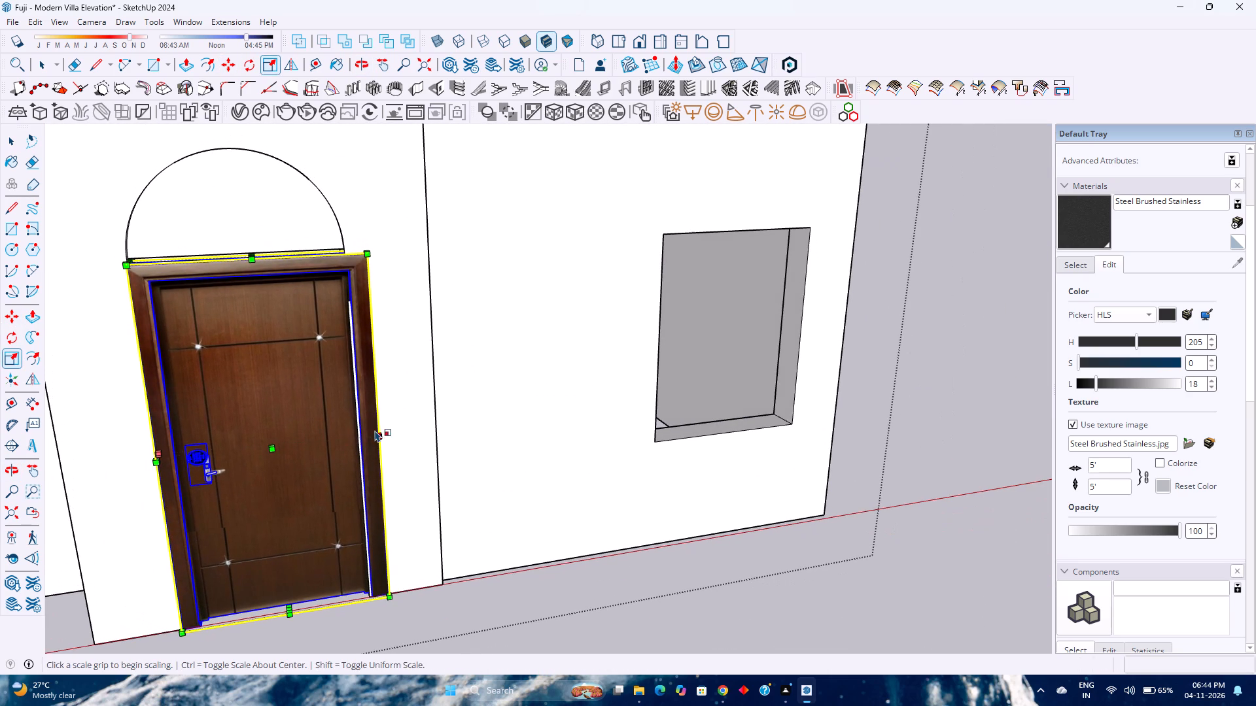
key("k")
scroll(373, 422, "up", 12)
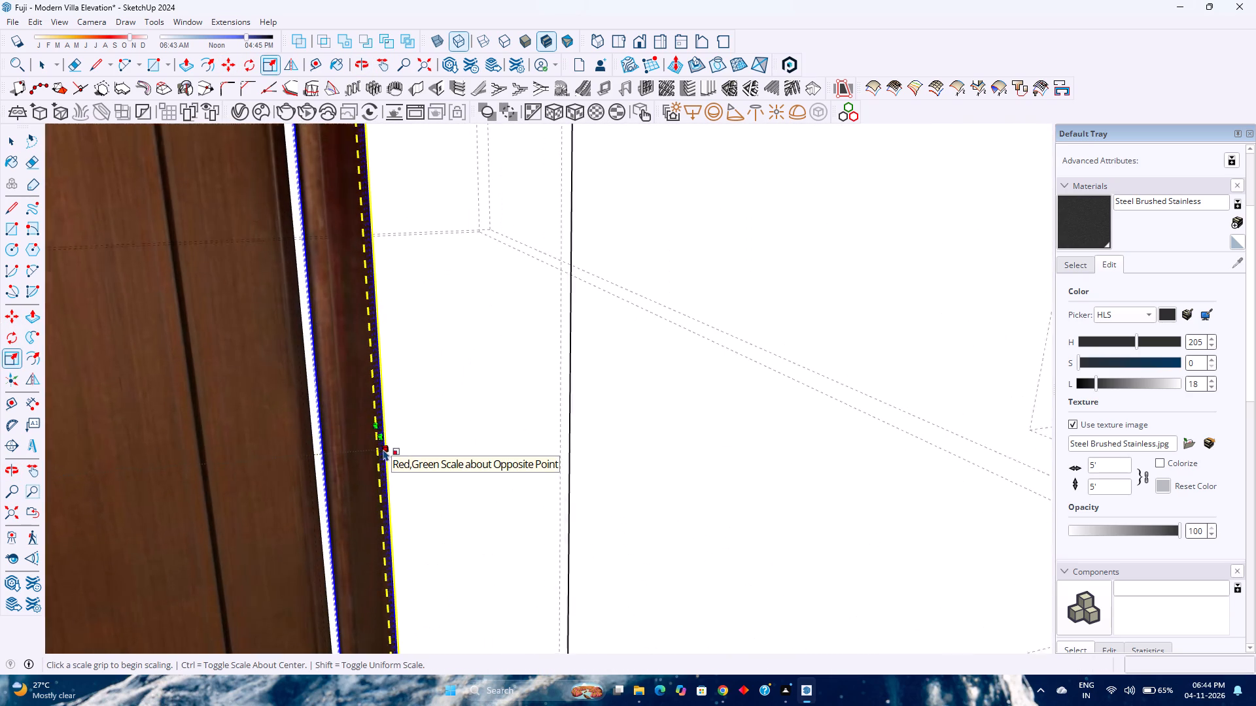
scroll(383, 449, "up", 1)
left_click(381, 431)
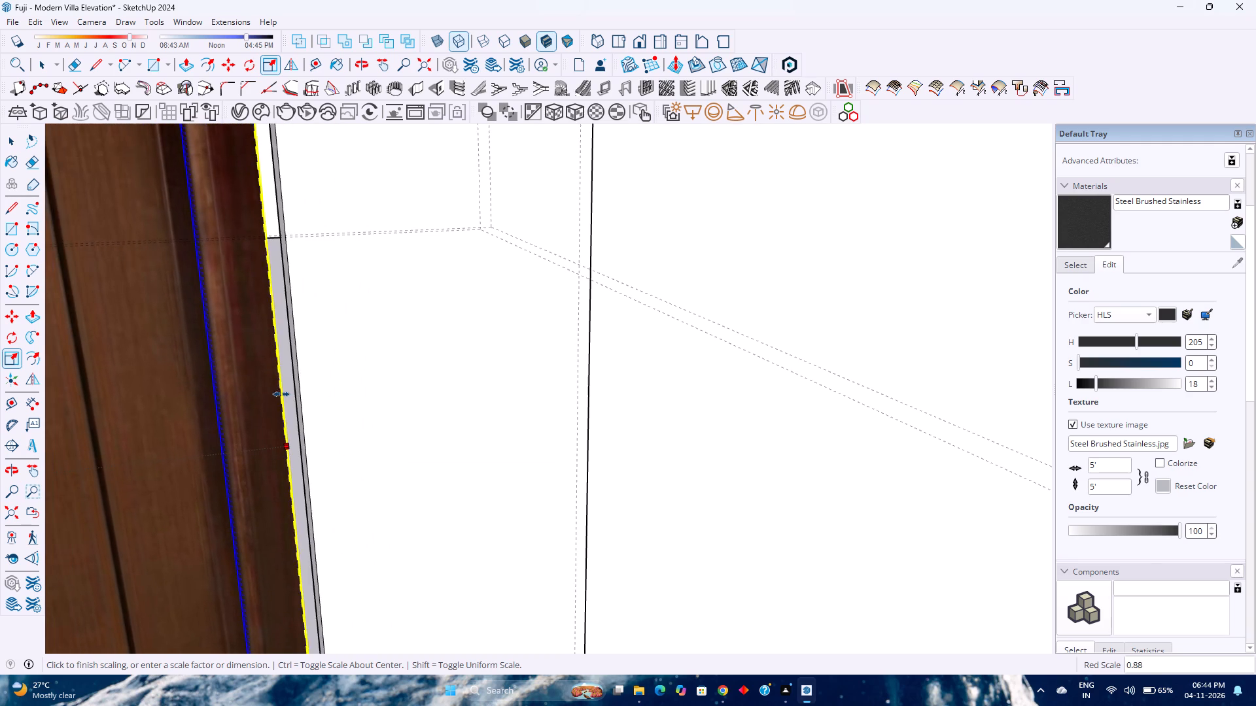
left_click(296, 378)
Scale the wooden door's height by about 1.01 so its frame top meets the base of the arch.
scroll(296, 378, "down", 10)
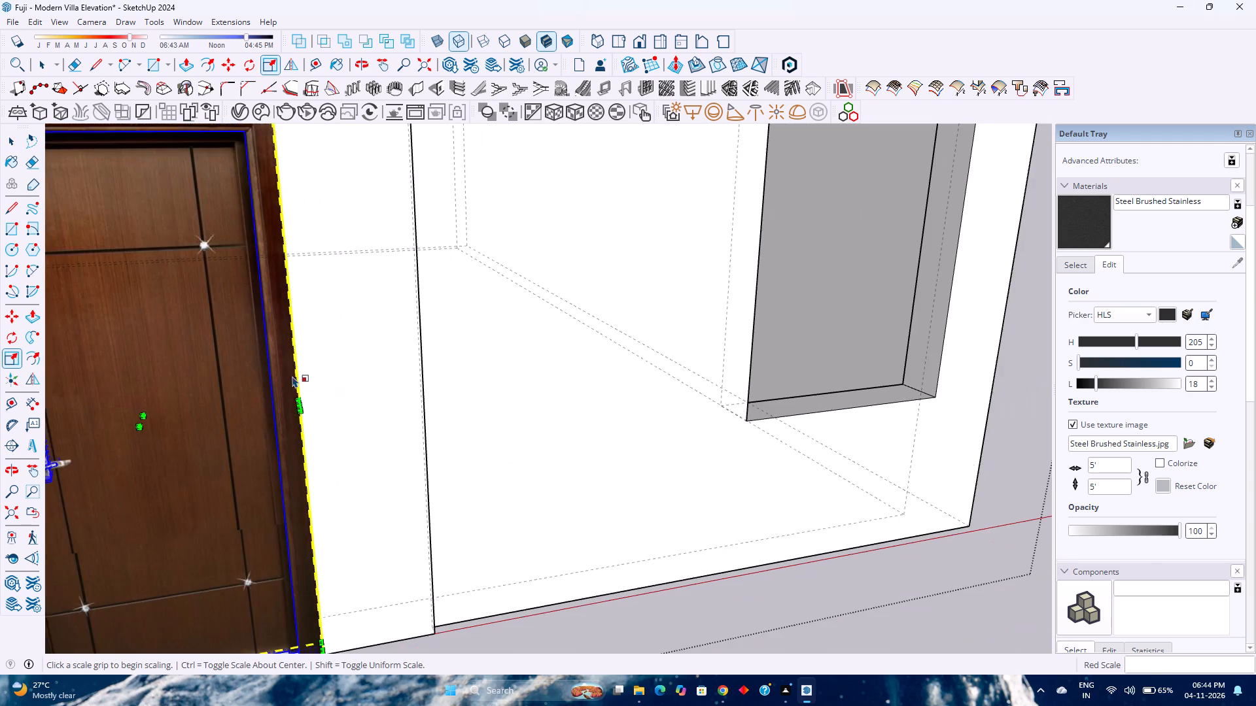
middle_click_drag(280, 373, 525, 439, "shift")
middle_click(525, 439, "shift")
scroll(345, 172, "up", 6)
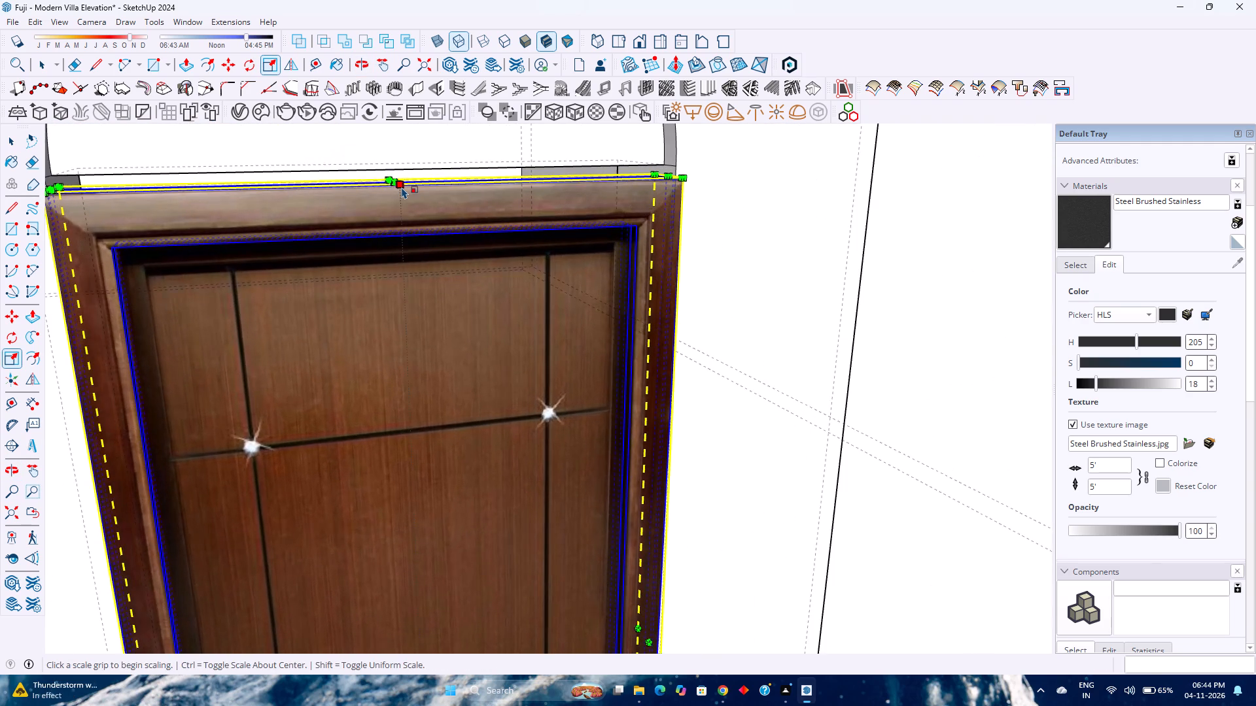
scroll(401, 186, "up", 3)
left_click(392, 180)
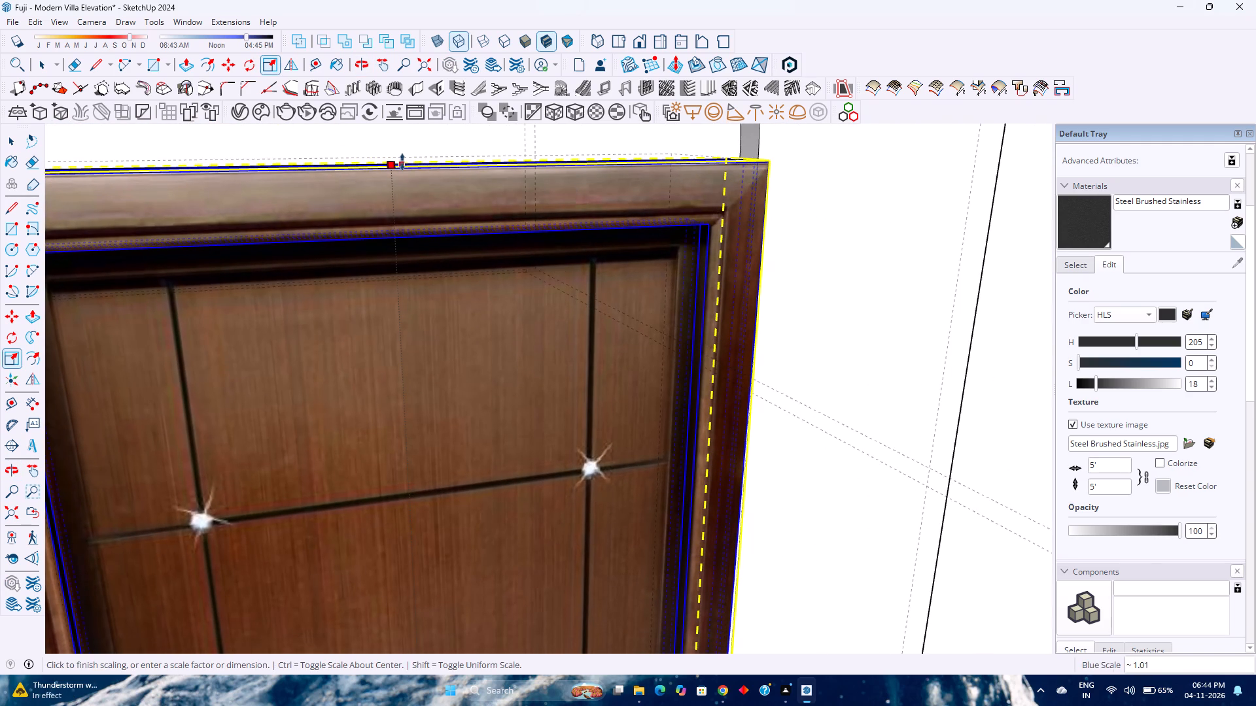
left_click(402, 161)
key("k")
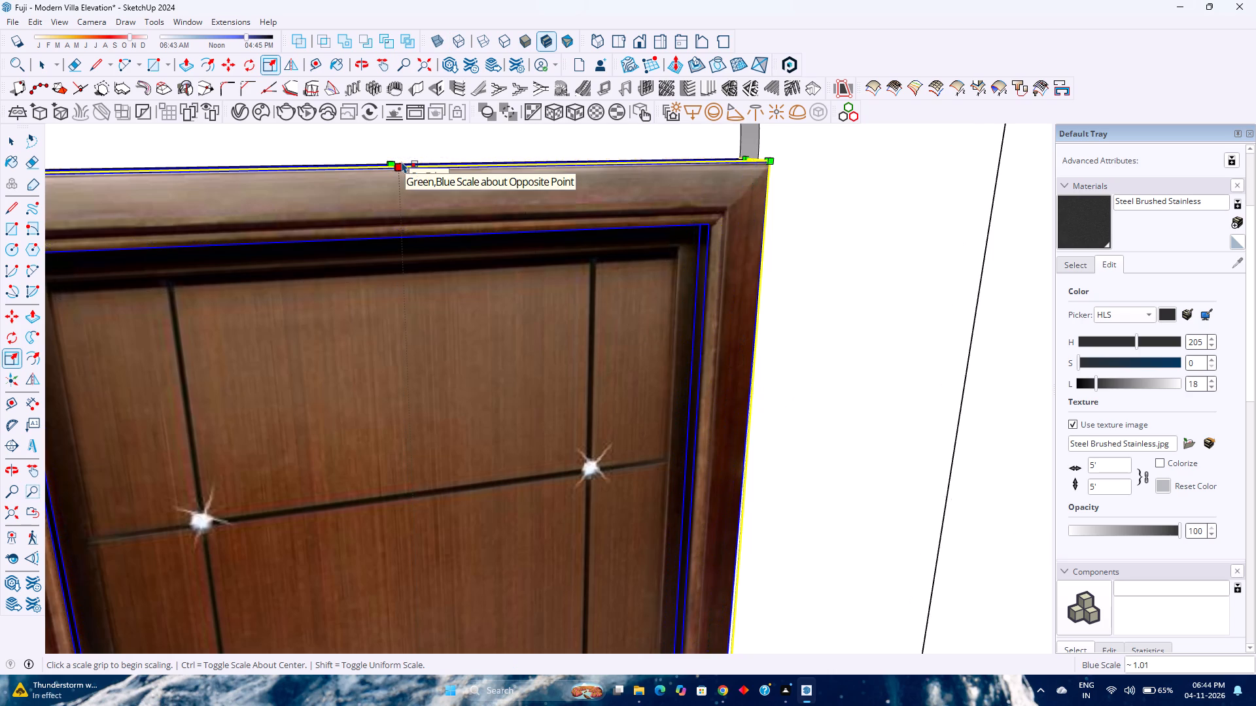
Move the wooden door 1" back into the opening along the green axis from the wall's front face.
scroll(400, 163, "down", 15)
key("m")
middle_click_drag(422, 348, 419, 350)
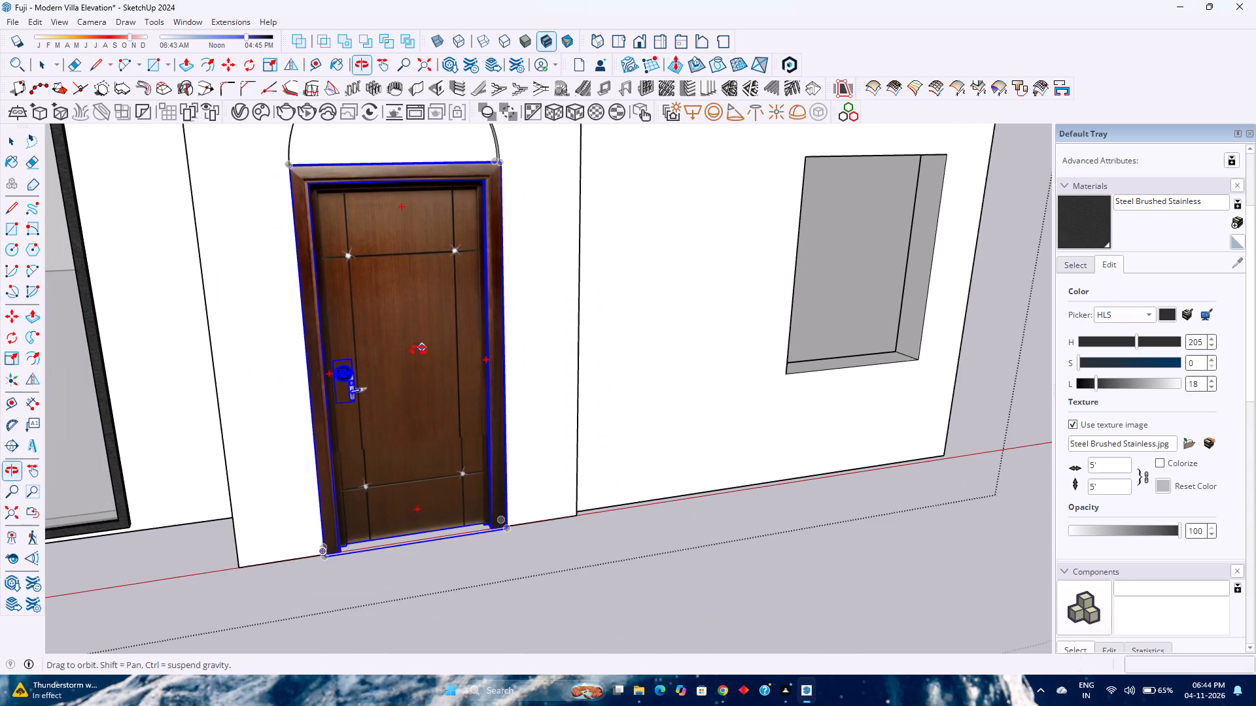
middle_click_drag(419, 350, 171, 416)
middle_click(171, 418)
scroll(391, 459, "up", 19)
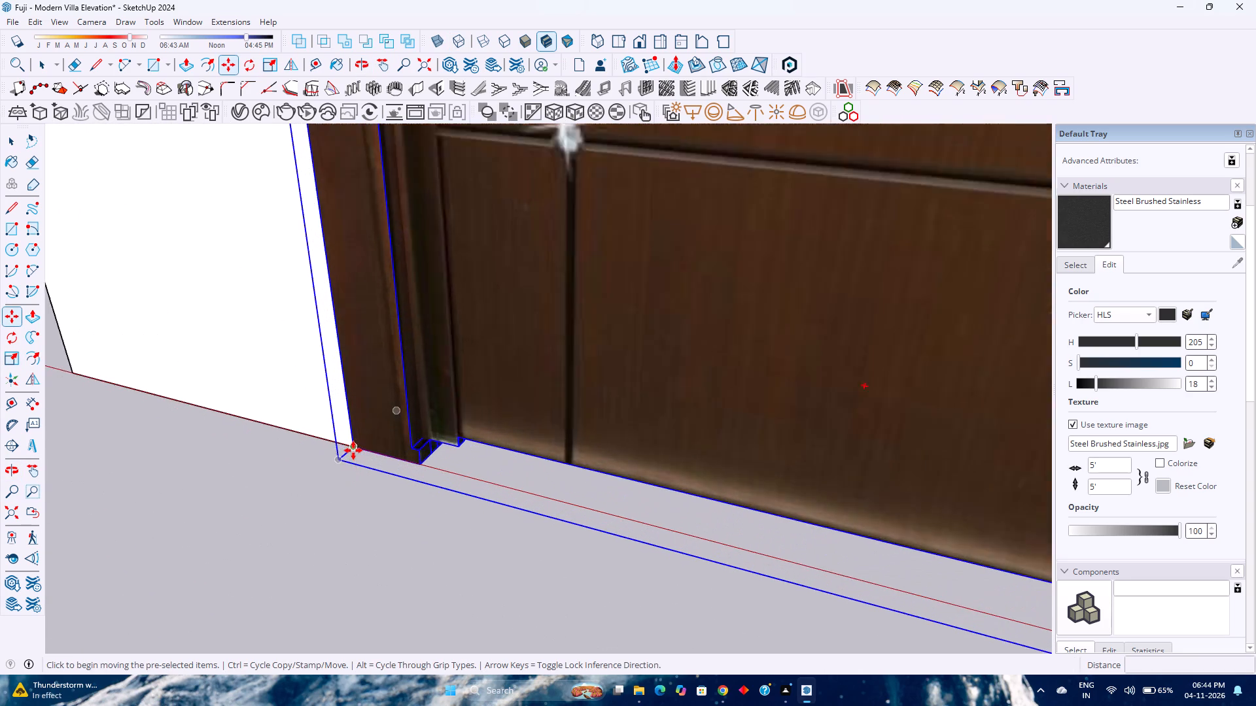
scroll(353, 450, "up", 9)
left_click(352, 447)
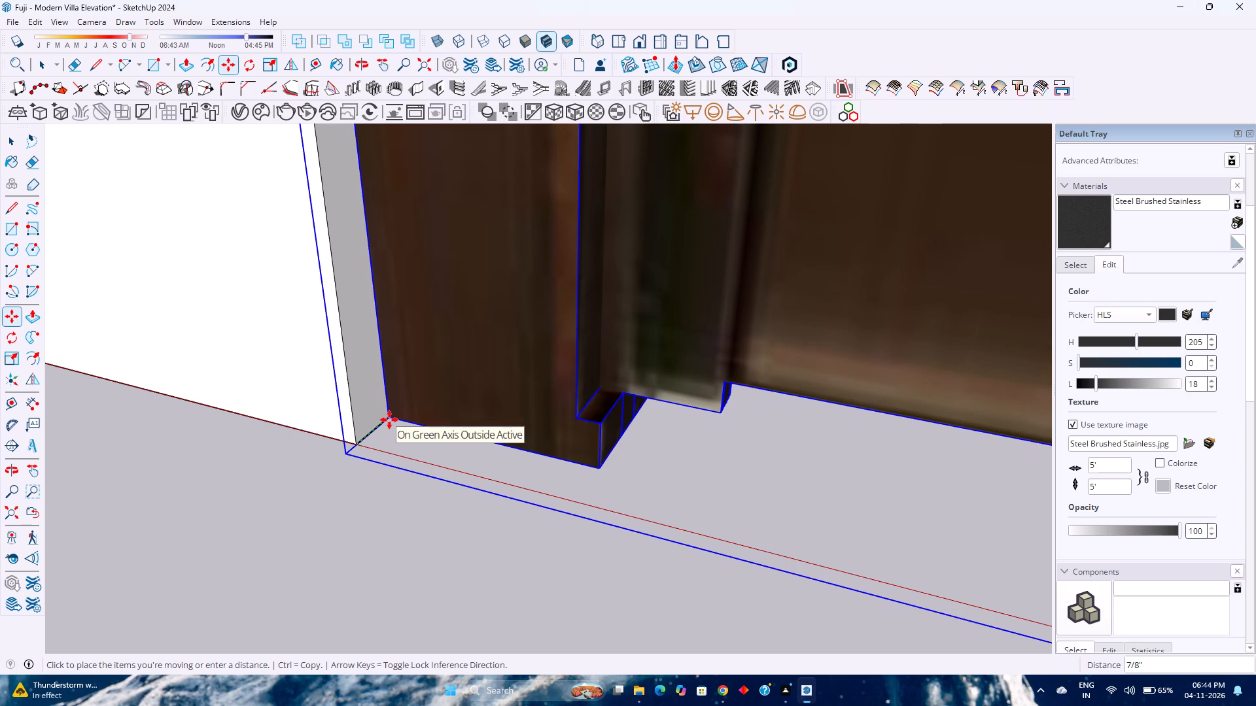
key("2")
key("Return")
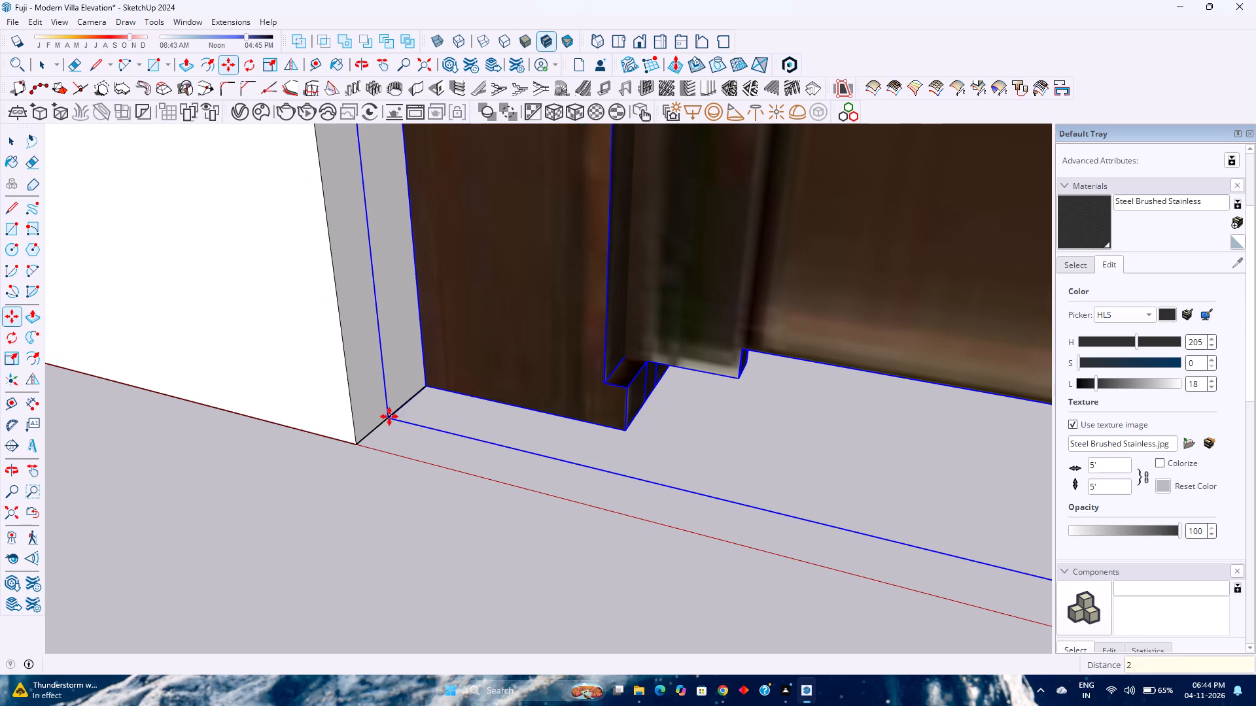
key("1")
key("Return")
key("space")
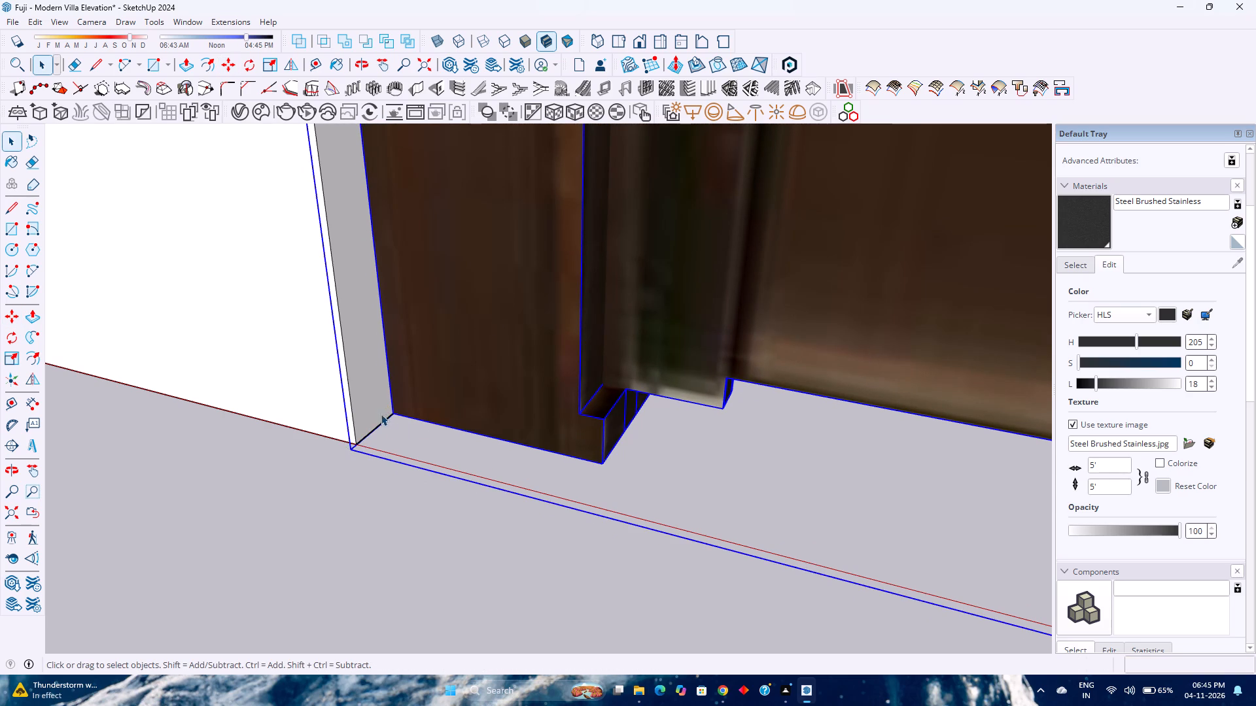
Deselect the fitted wooden entrance door and save the villa model.
scroll(375, 414, "down", 5)
key("Escape")
scroll(372, 409, "down", 20)
scroll(372, 409, "down", 2)
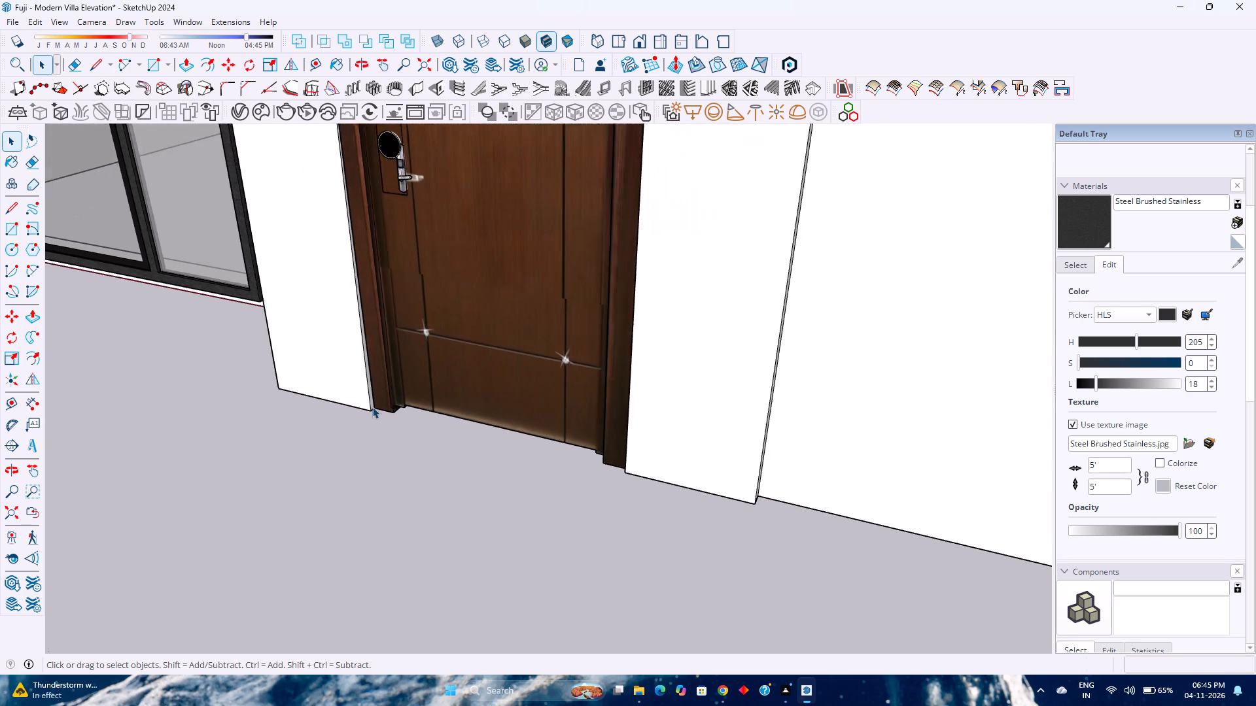
scroll(372, 407, "down", 5)
middle_click(374, 440)
middle_click_drag(375, 439, 391, 426)
middle_click_drag(400, 417, 415, 406)
middle_click(415, 406)
middle_click(415, 405)
scroll(415, 404, "down", 10)
middle_click_drag(427, 382, 427, 389, "shift")
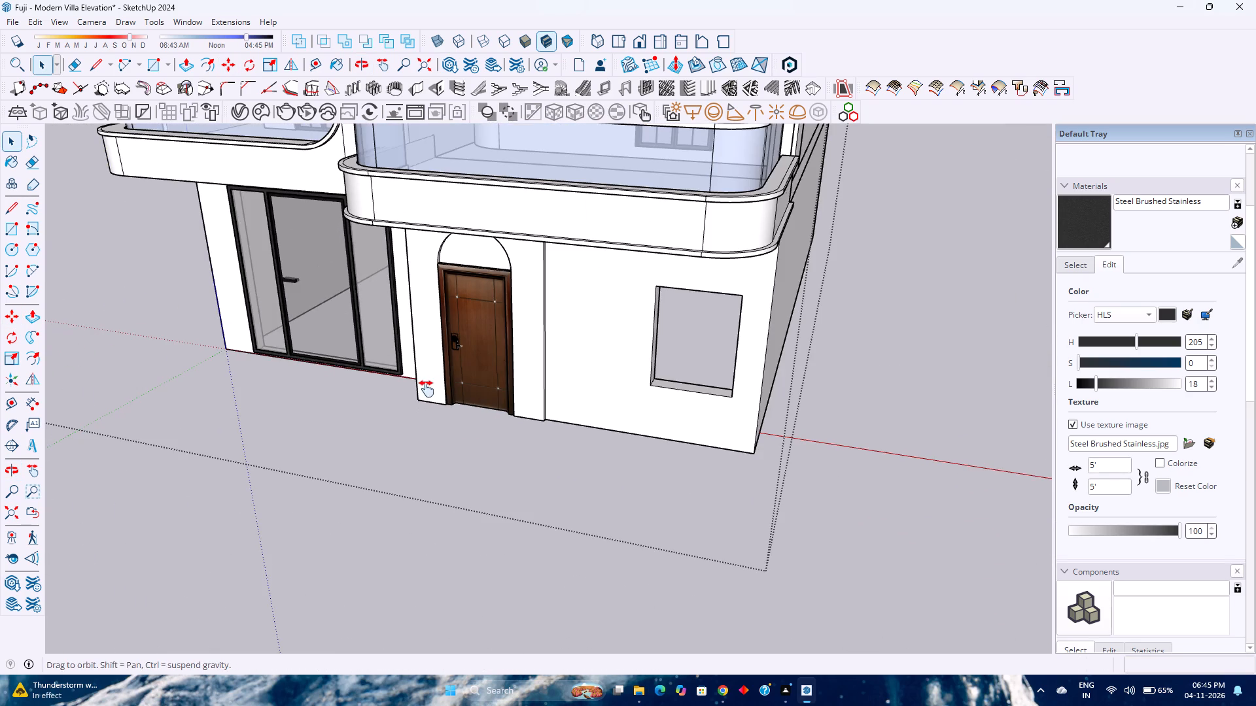
middle_click_drag(427, 389, 419, 445, "shift")
middle_click(419, 445, "shift")
middle_click_drag(450, 422, 451, 408)
middle_click(451, 408)
key("ctrl+s")
Examine the villa's front elevation around the new entrance door and the empty ground-floor window opening.
scroll(450, 401, "down", 3)
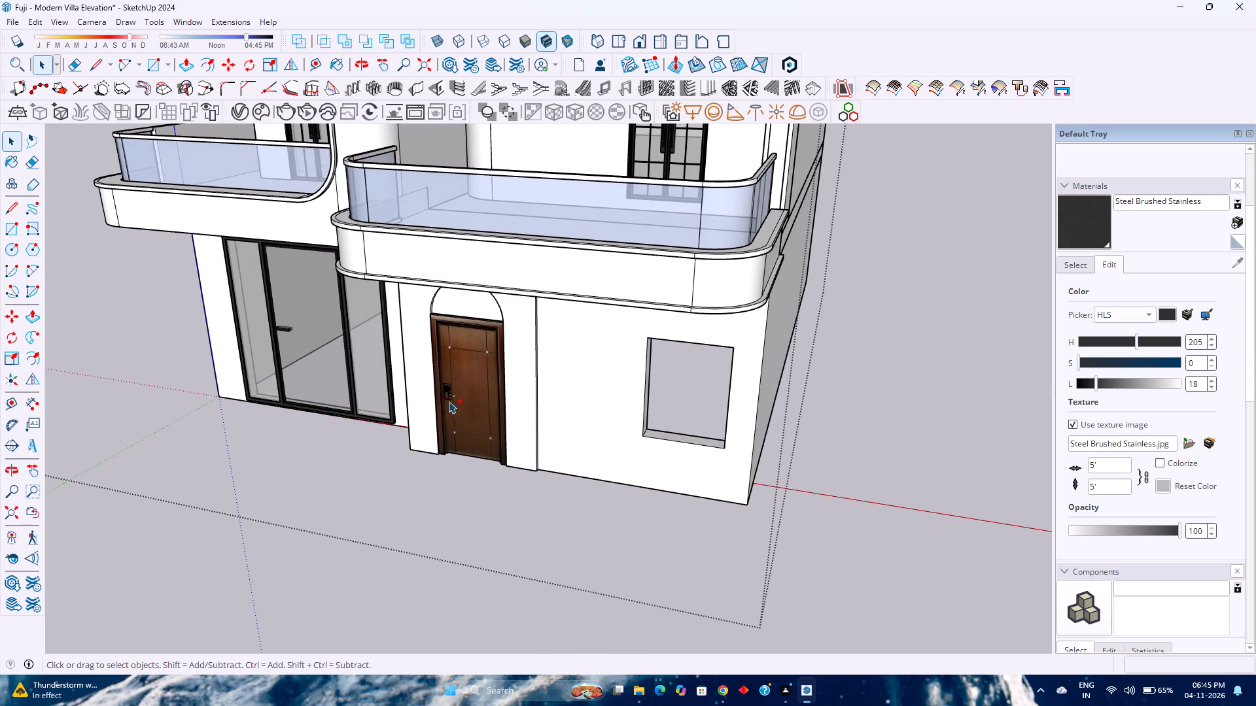
scroll(534, 467, "down", 7)
middle_click_drag(531, 450, 508, 488, "shift")
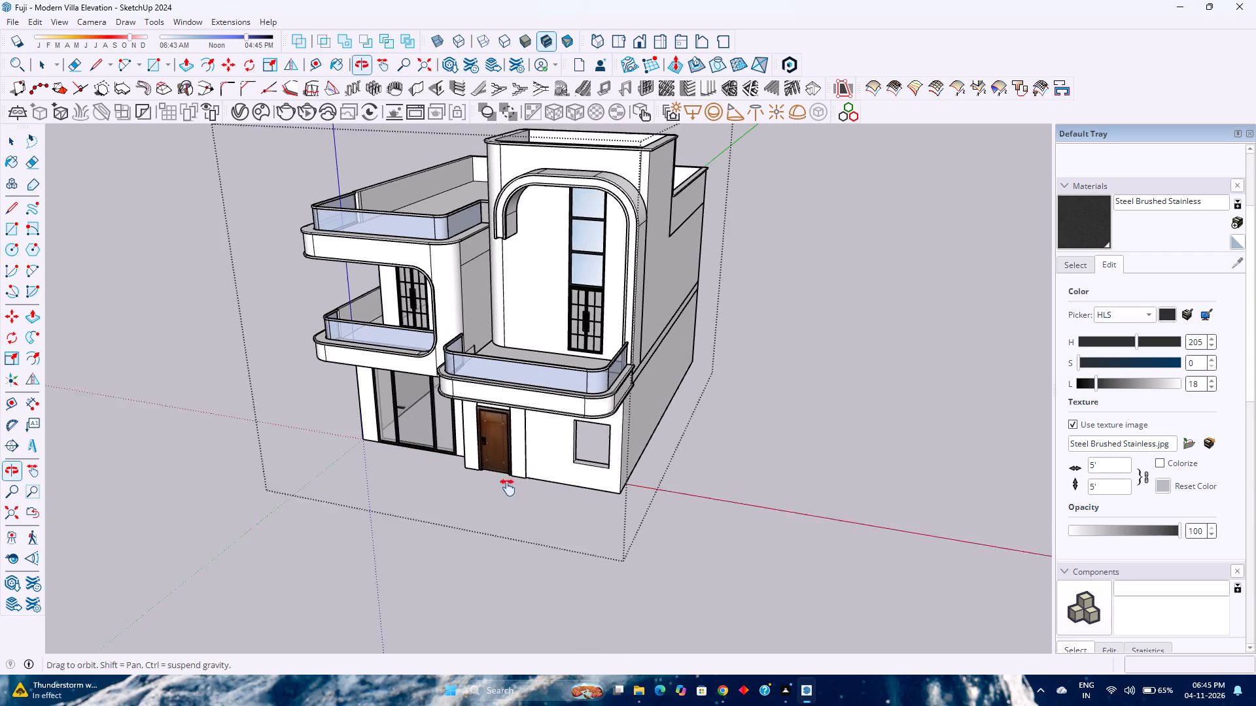
middle_click_drag(508, 488, 470, 531, "shift")
middle_click(470, 531, "shift")
middle_click_drag(462, 529, 467, 513)
middle_click_drag(472, 502, 506, 457)
middle_click_drag(510, 452, 520, 445)
middle_click(522, 443)
scroll(553, 489, "up", 3)
middle_click_drag(536, 499, 551, 481)
scroll(551, 480, "up", 3)
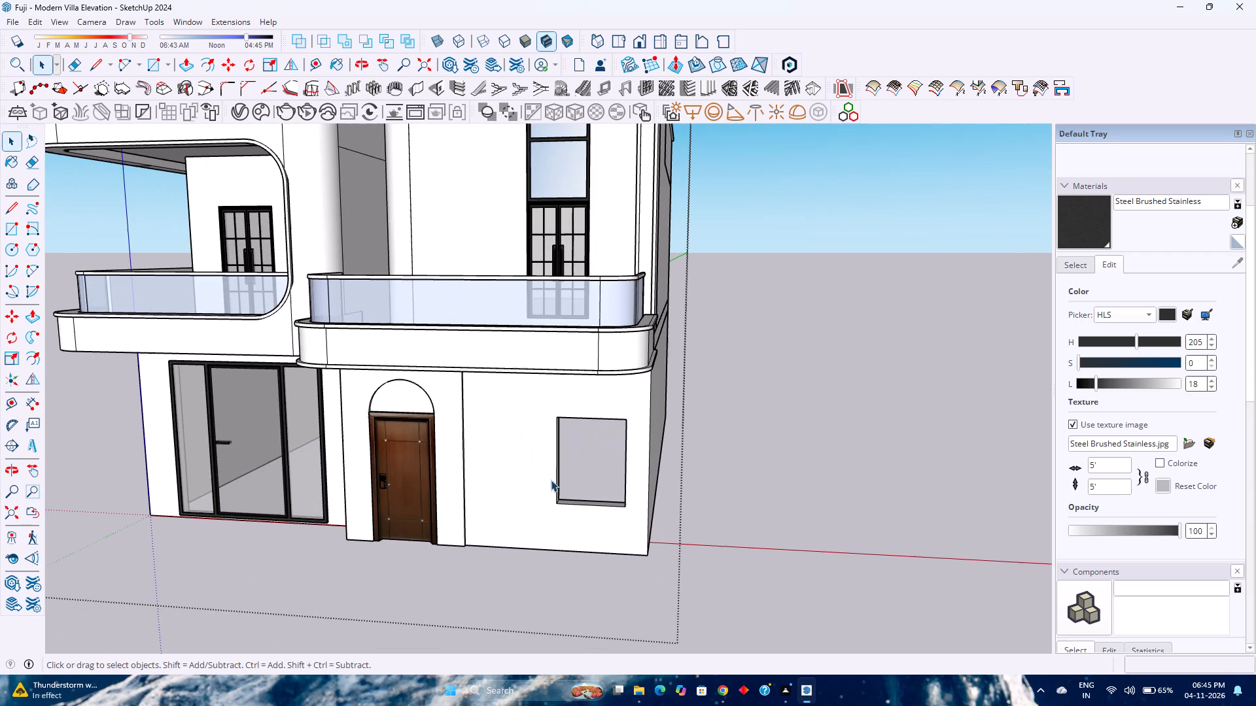
middle_click_drag(533, 448, 553, 454)
middle_click_drag(557, 454, 609, 464)
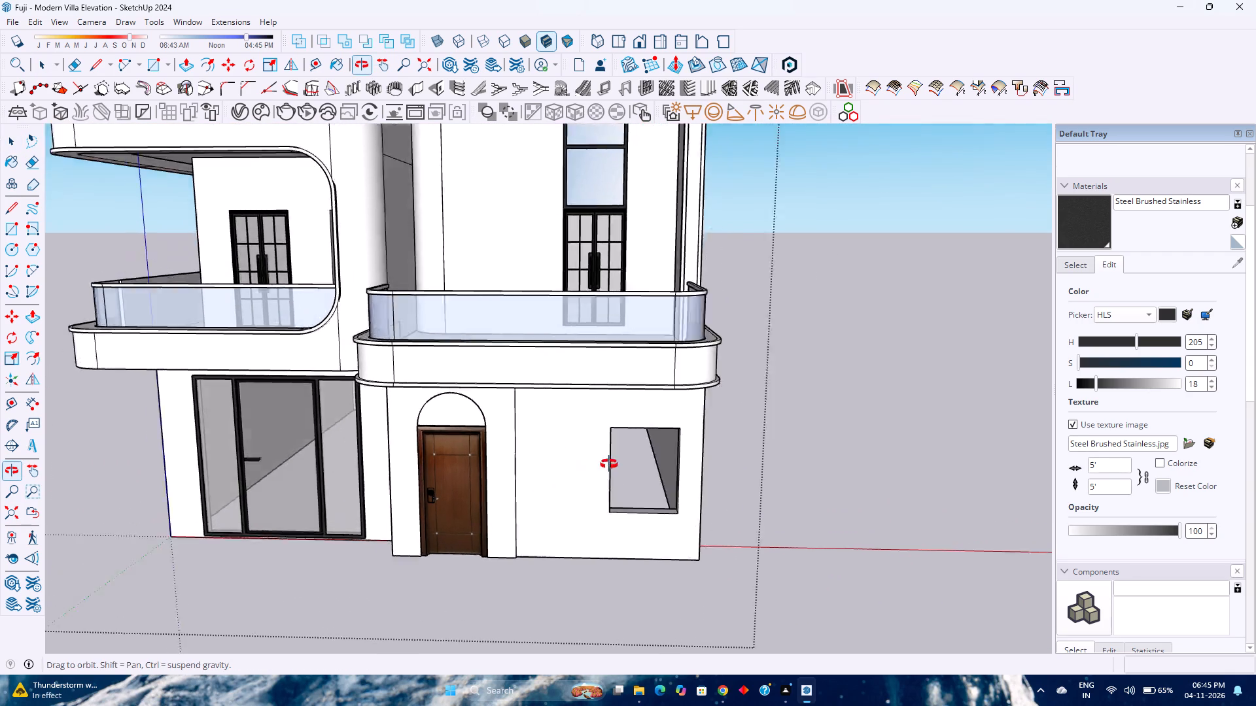
middle_click_drag(609, 464, 714, 452)
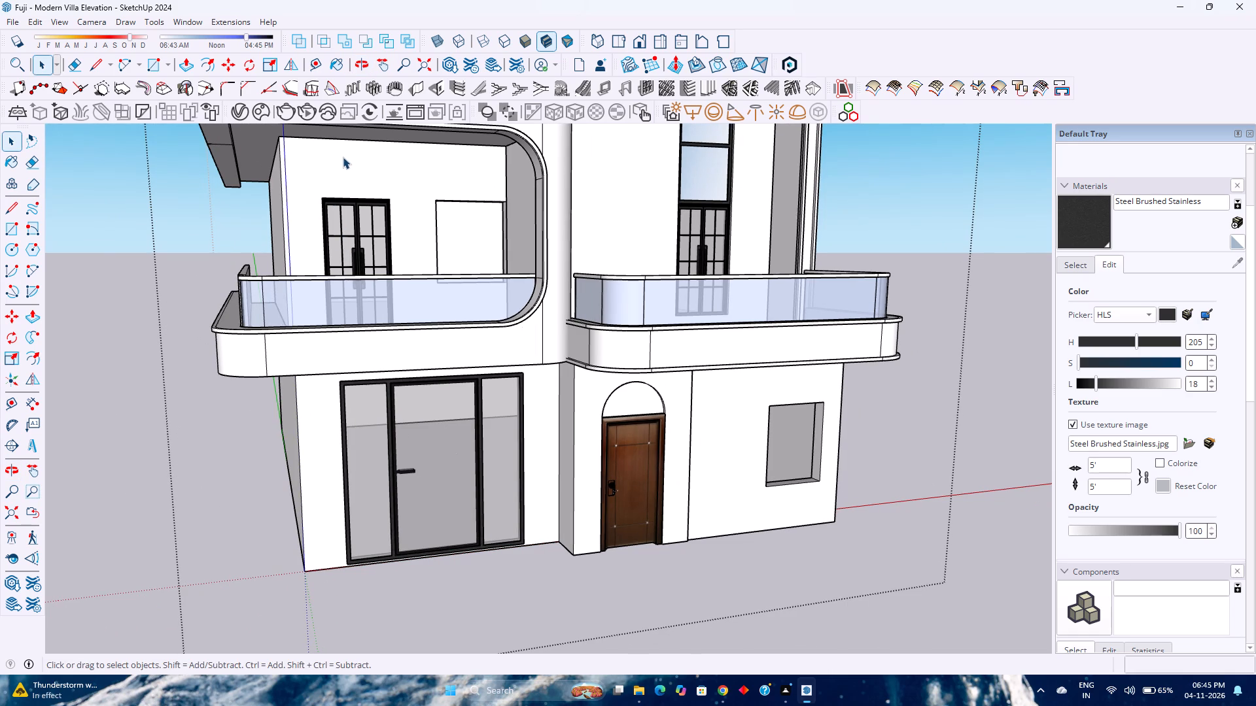
Open the 3D Warehouse and search its models for "windows".
left_click(183, 22)
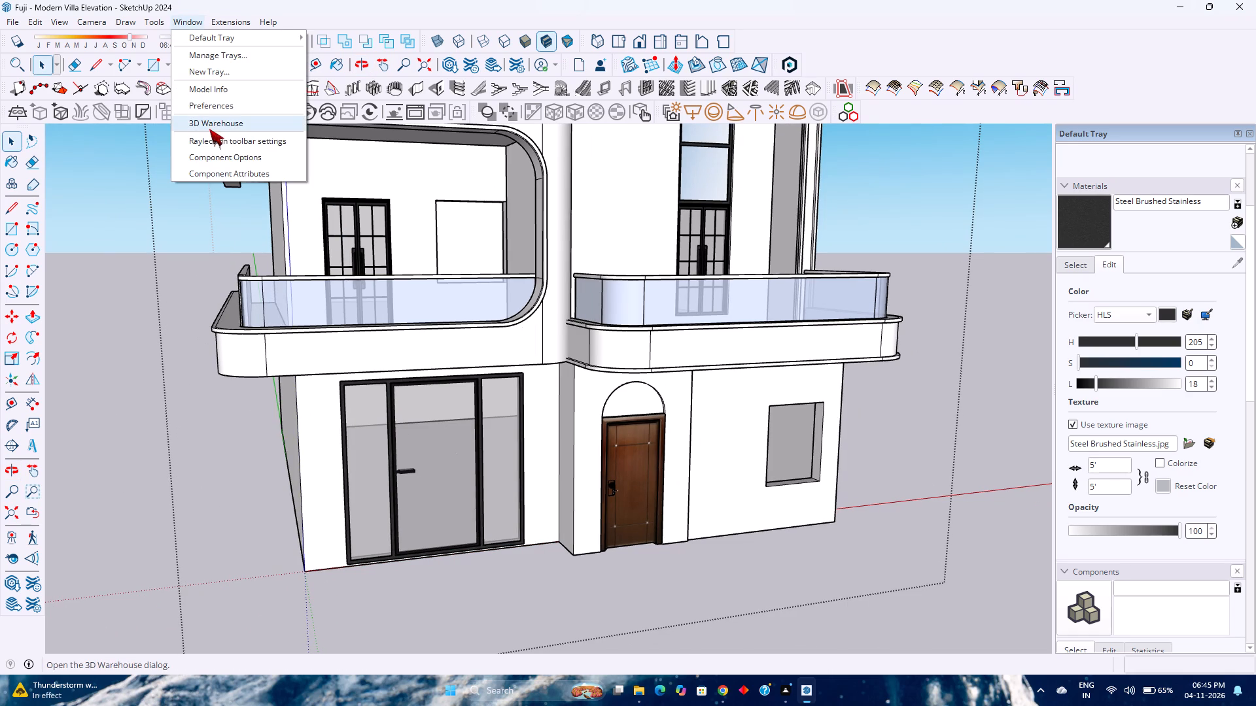
left_click(209, 128)
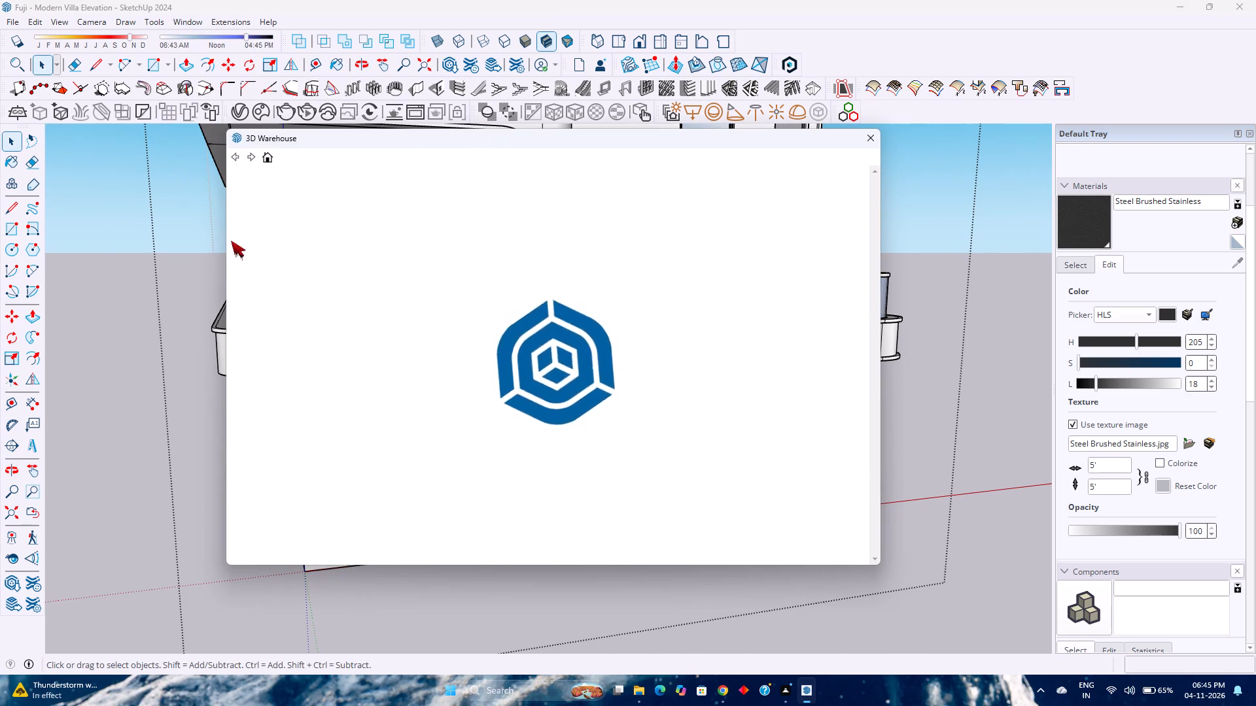
left_click(712, 186)
left_click(618, 173)
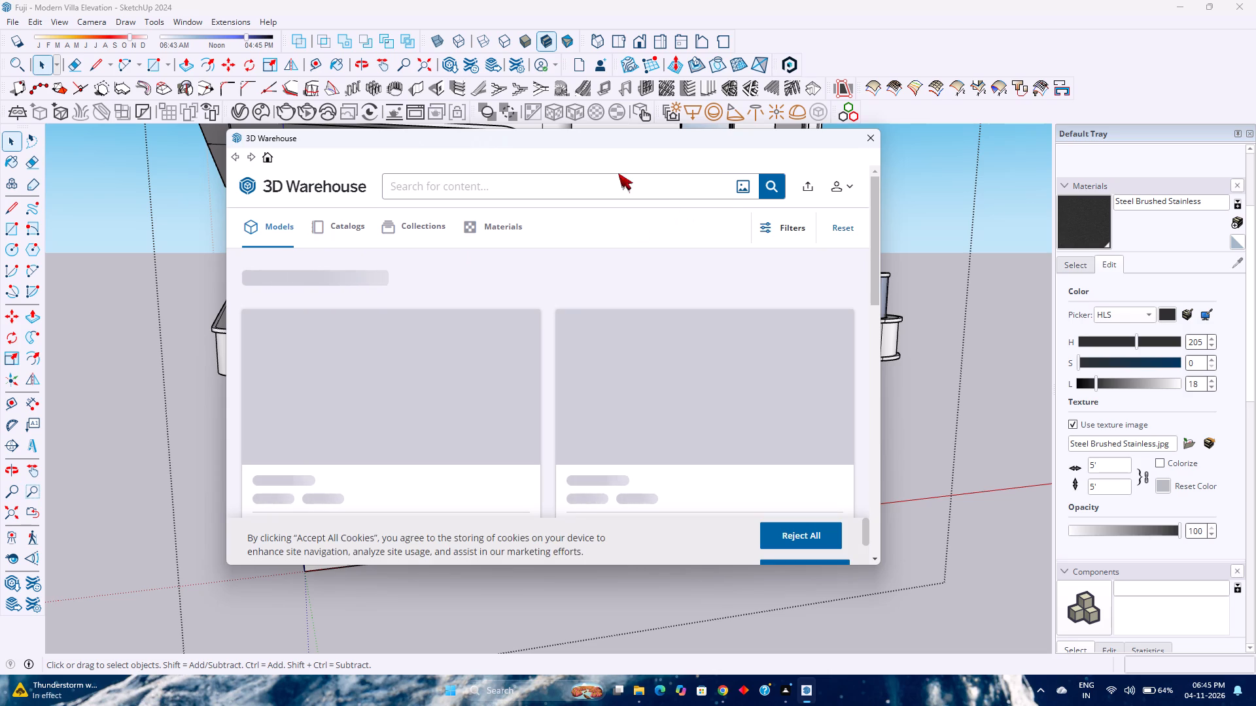
left_click(618, 181)
type("windowa")
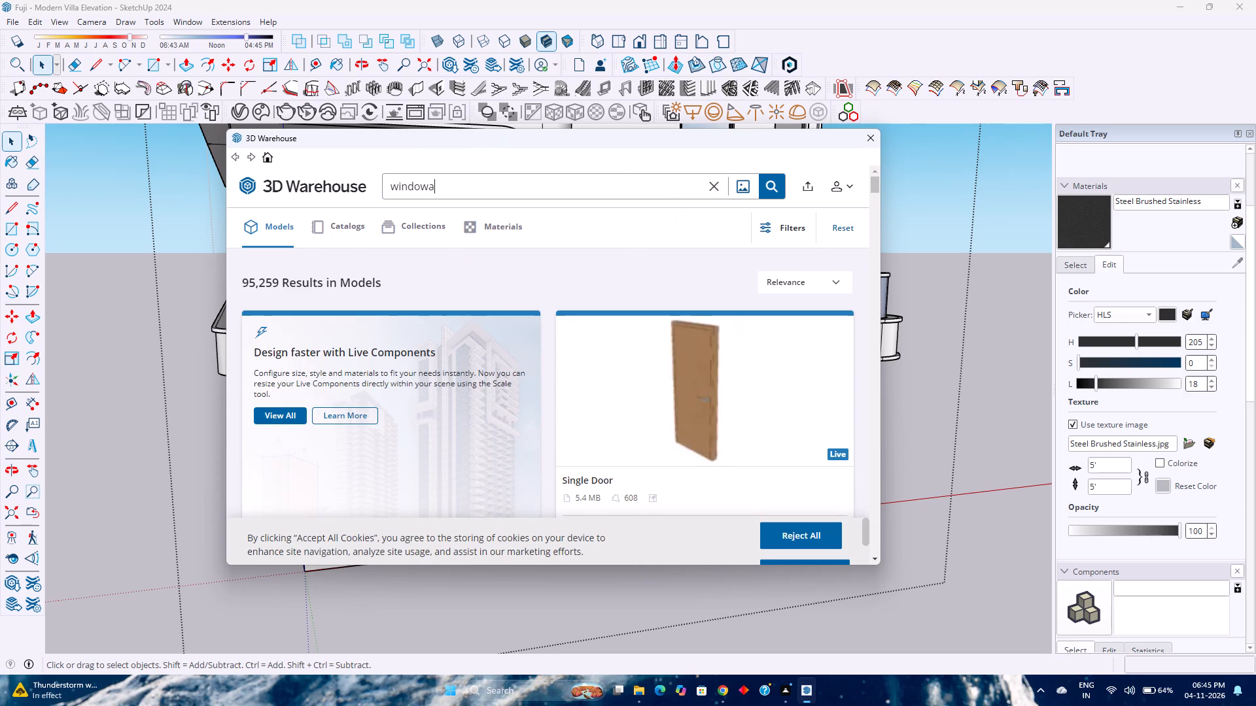
key("BackSpace")
key("s")
key("Return")
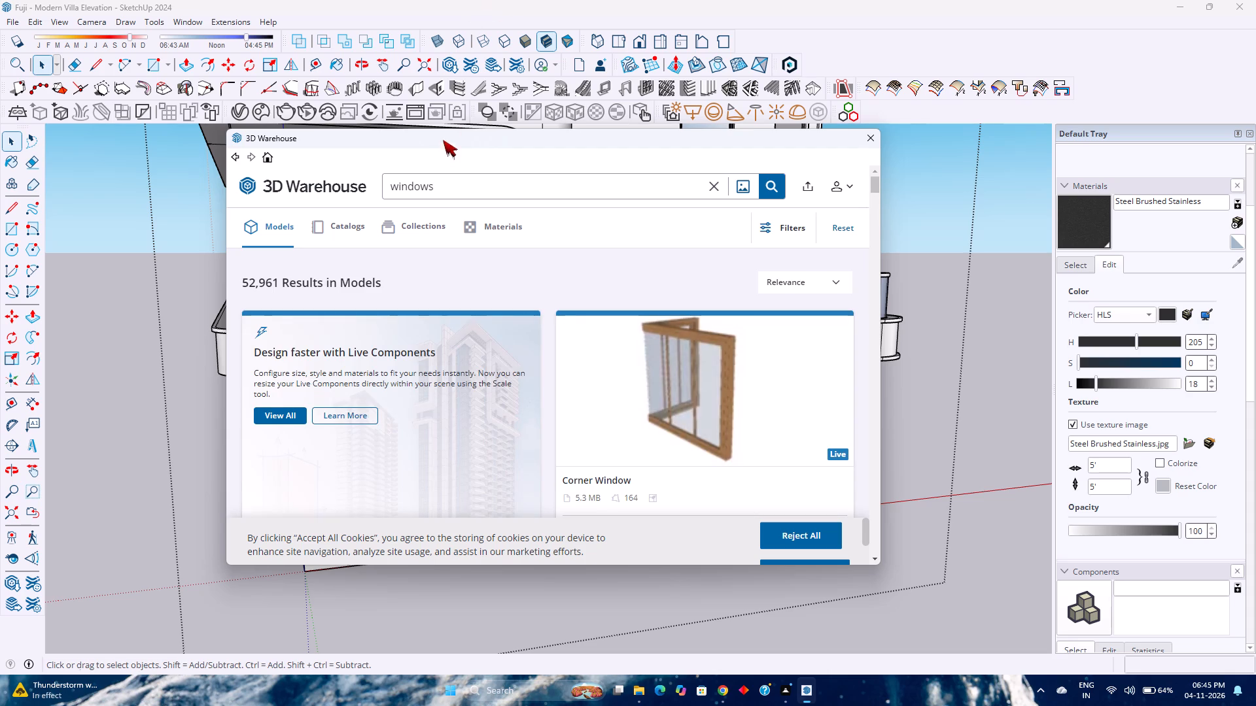
Browse the 3D Warehouse window models for one that suits the villa's empty window opening.
scroll(582, 277, "down", 4)
scroll(574, 332, "down", 6)
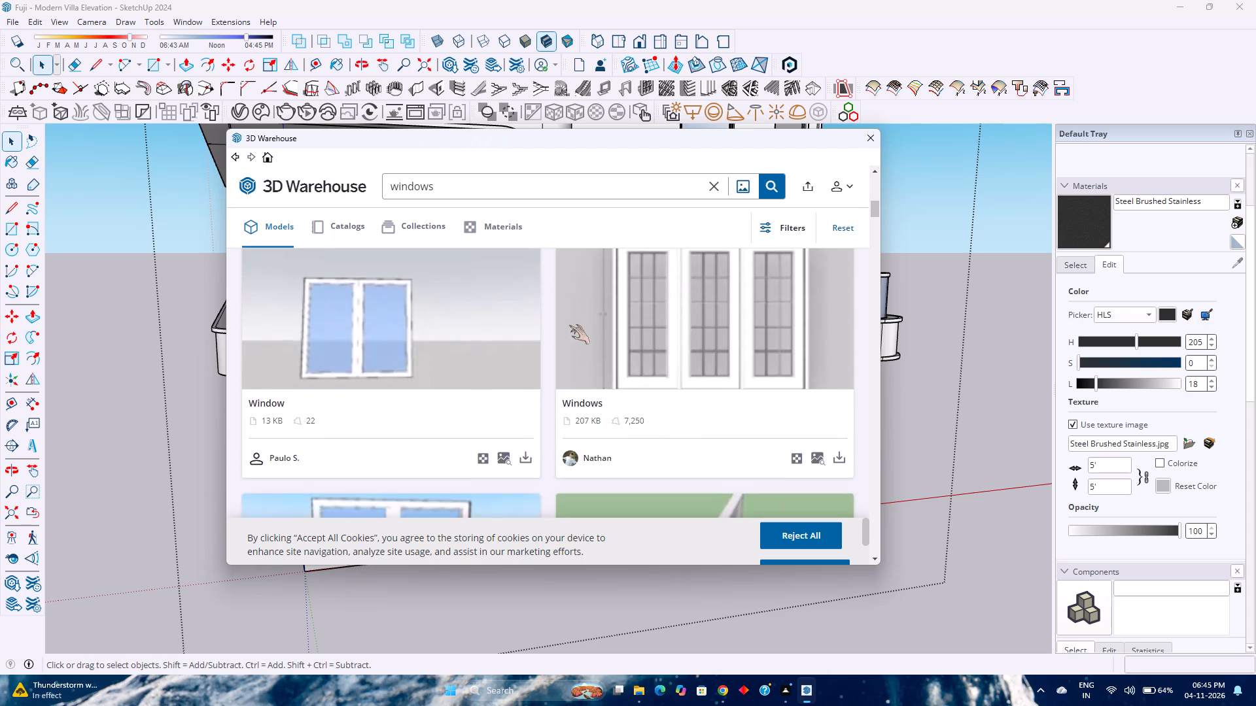
scroll(569, 325, "down", 8)
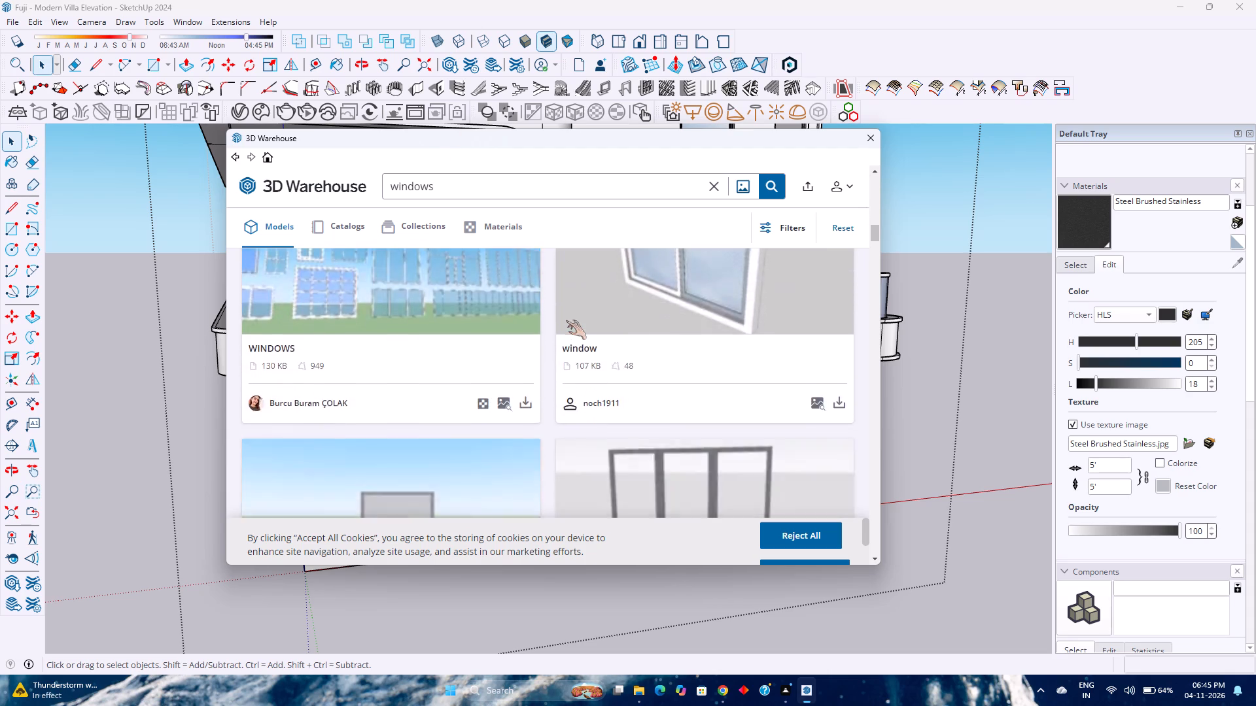
scroll(565, 318, "down", 9)
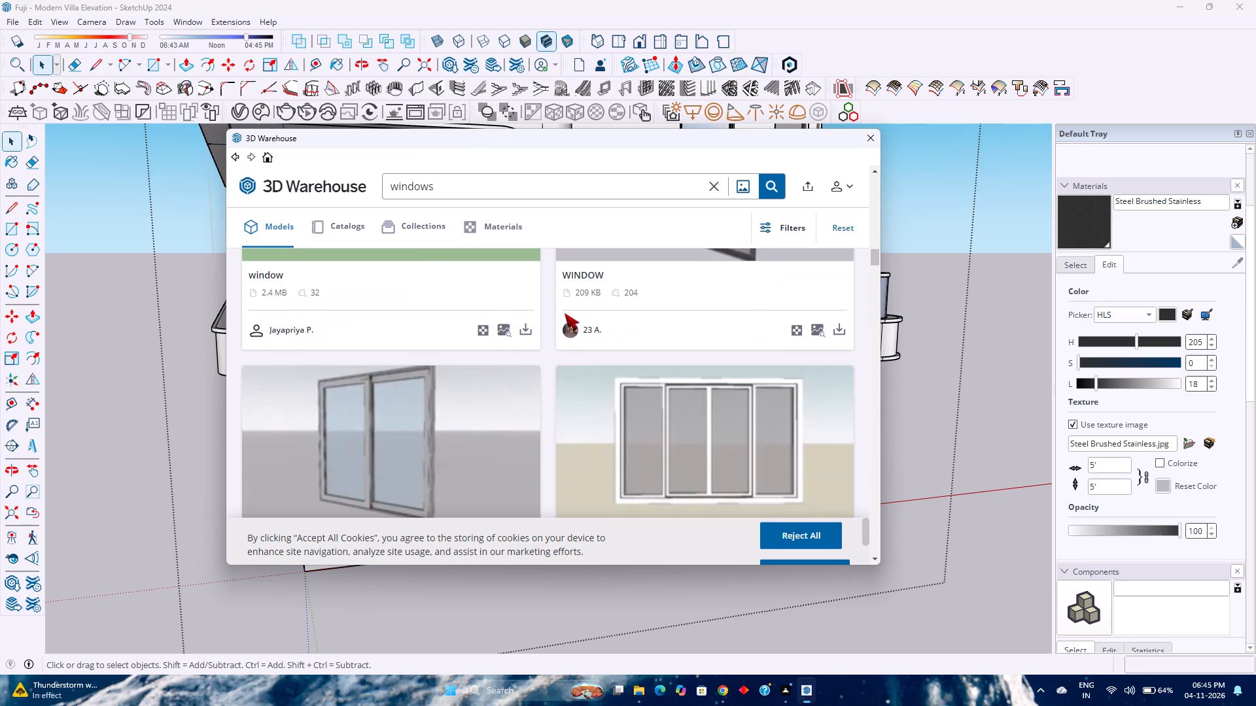
scroll(565, 313, "down", 10)
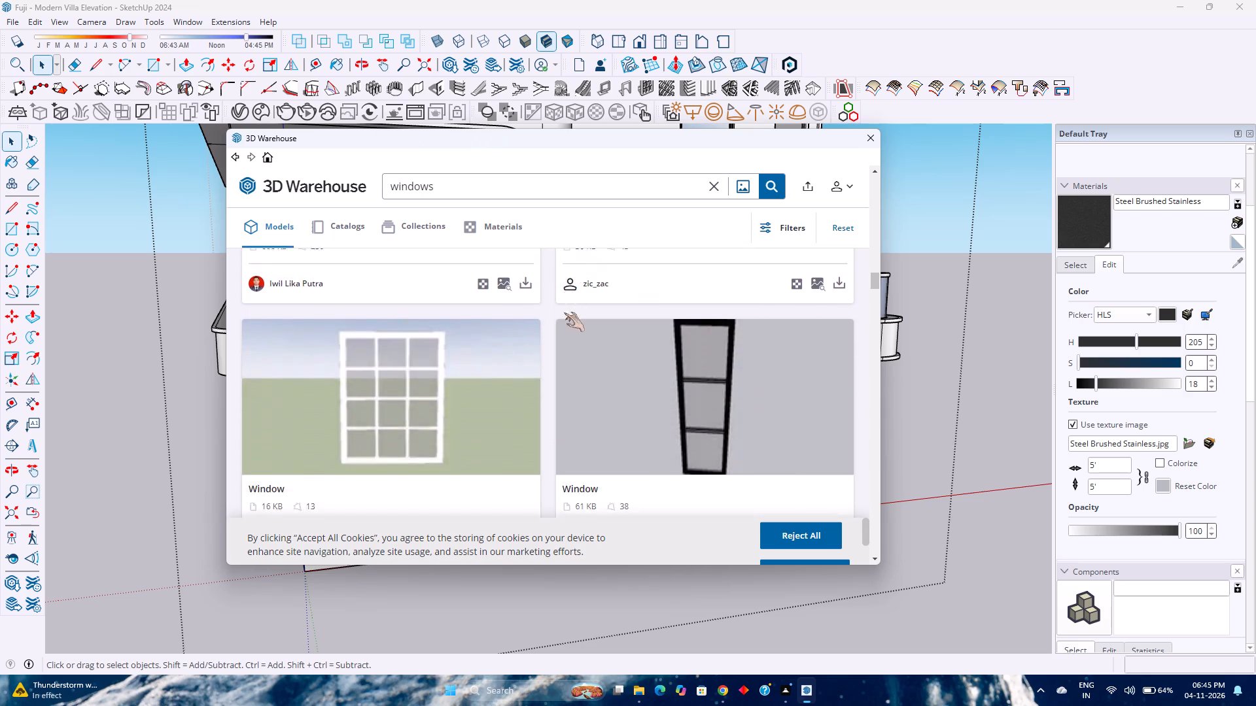
scroll(564, 312, "down", 11)
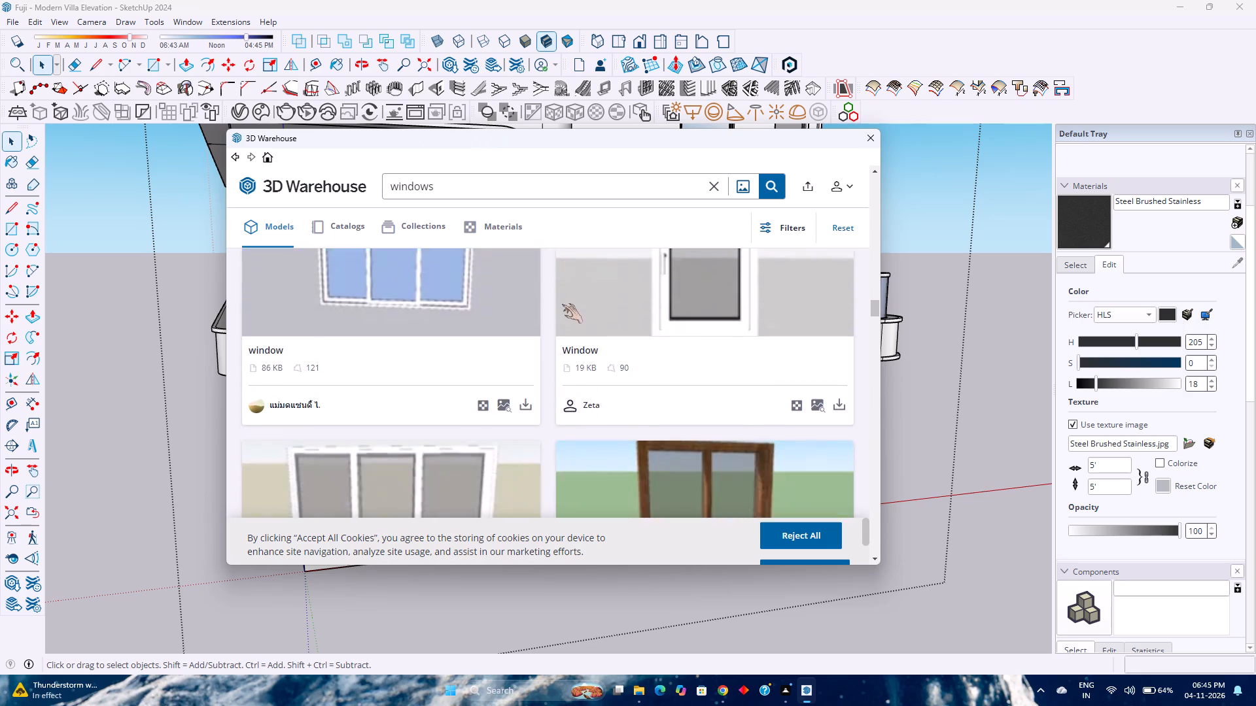
scroll(561, 303, "down", 11)
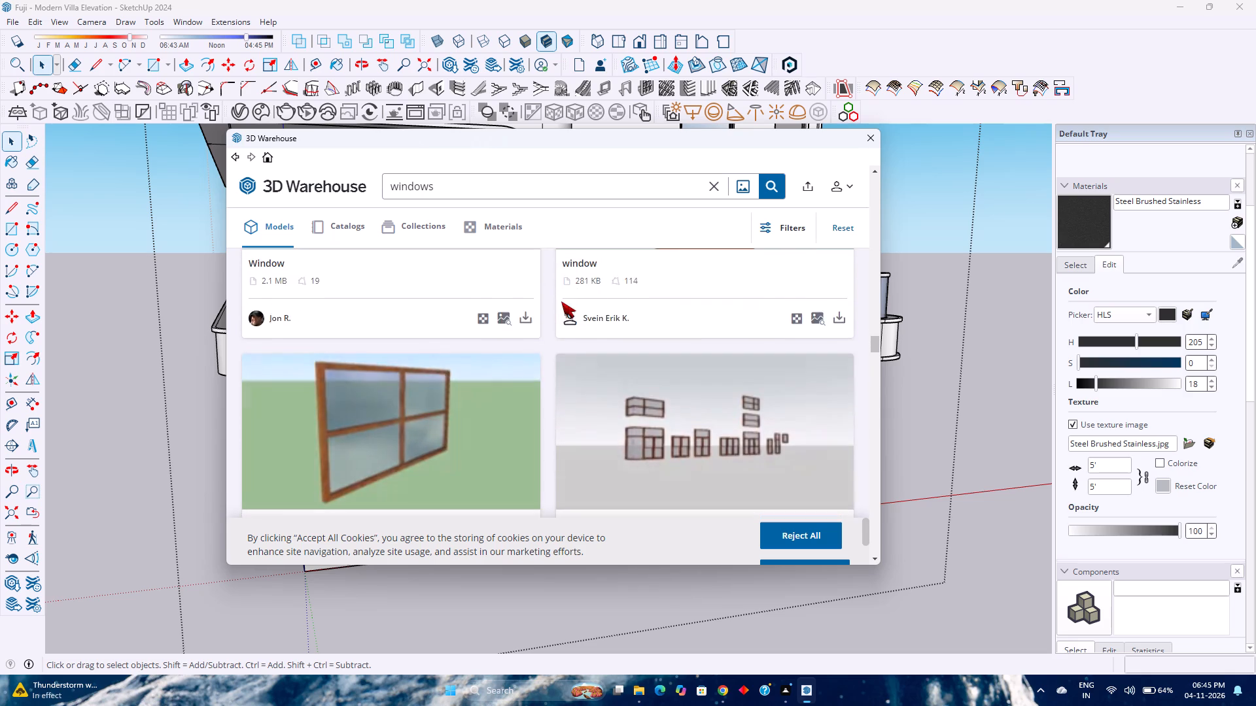
scroll(561, 301, "down", 10)
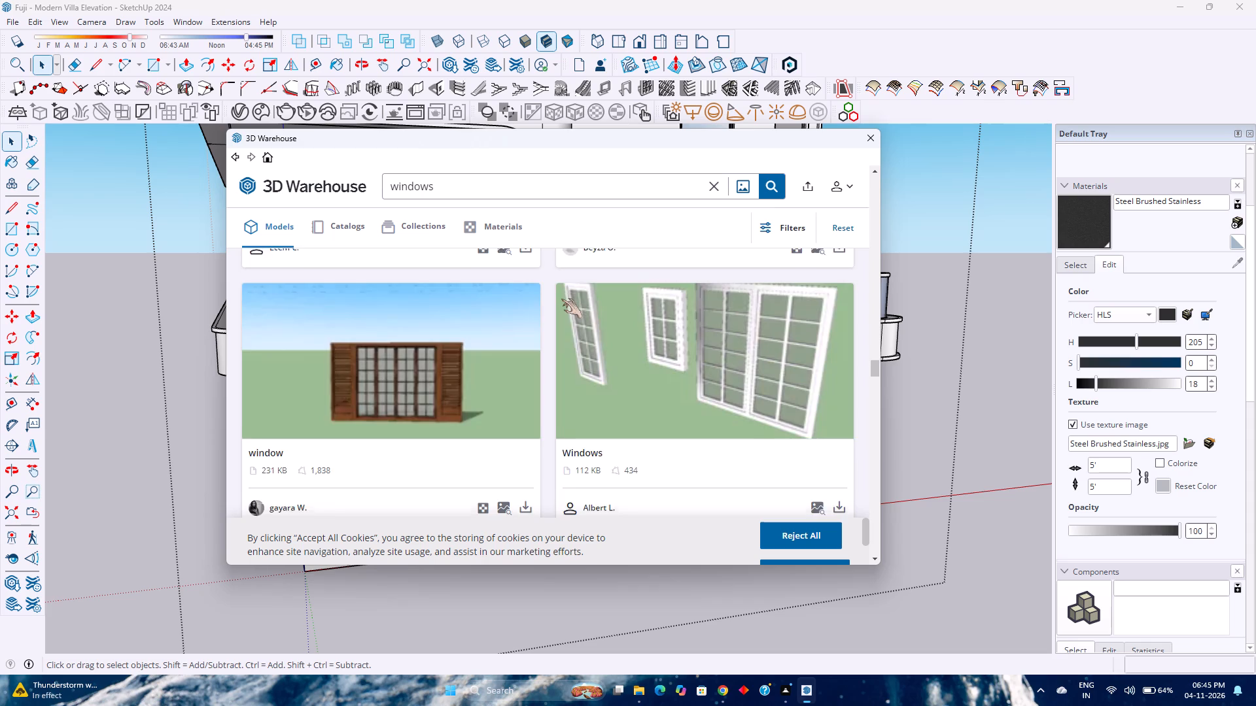
scroll(561, 299, "down", 11)
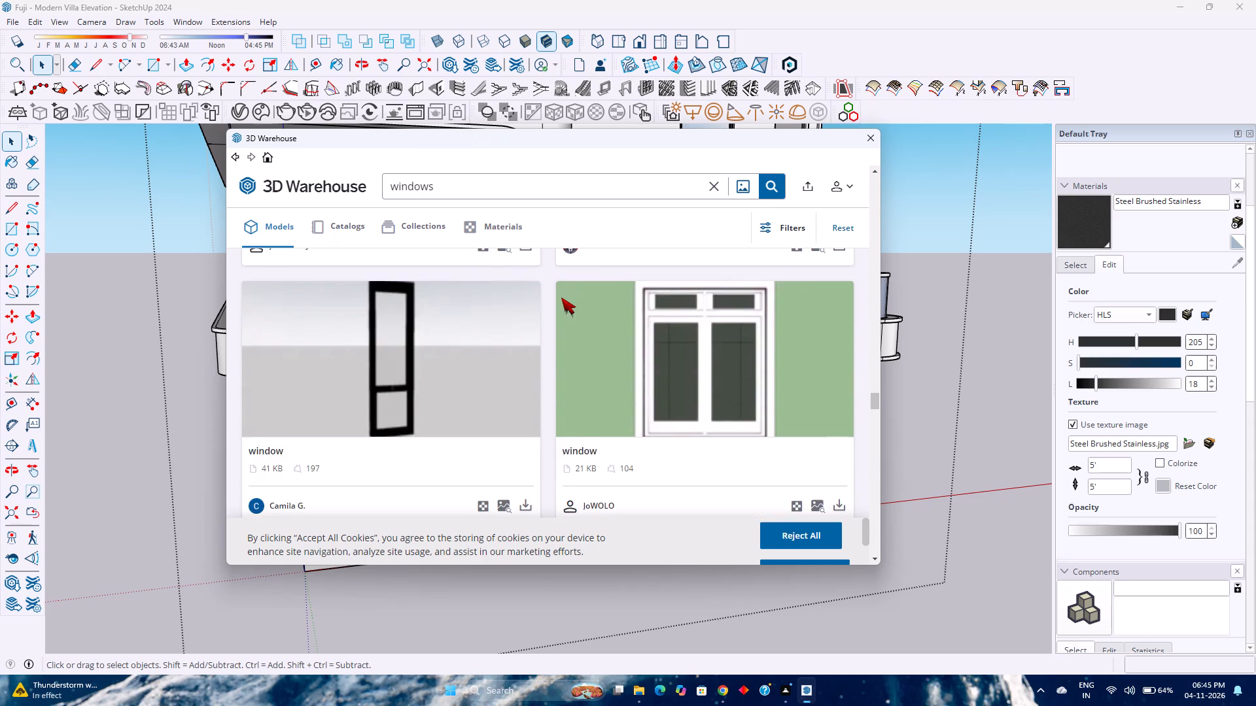
scroll(561, 297, "down", 2)
scroll(561, 295, "up", 3)
scroll(561, 295, "down", 7)
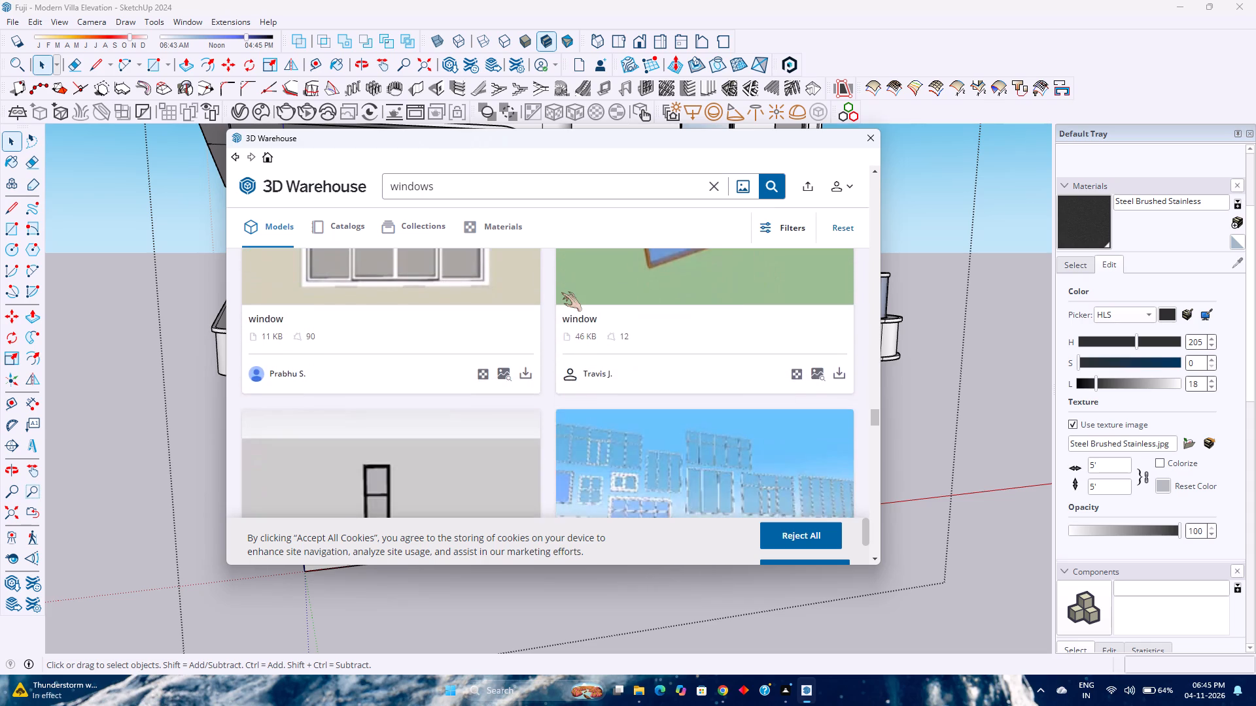
scroll(561, 292, "down", 11)
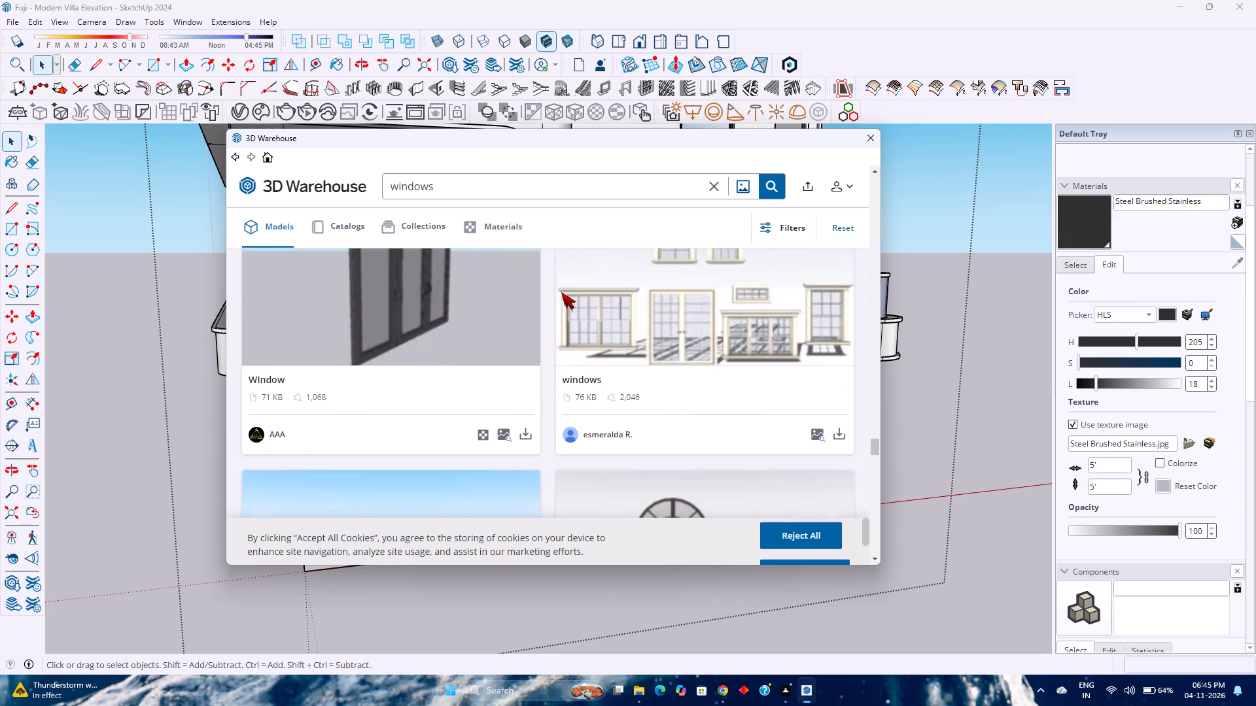
scroll(553, 280, "down", 4)
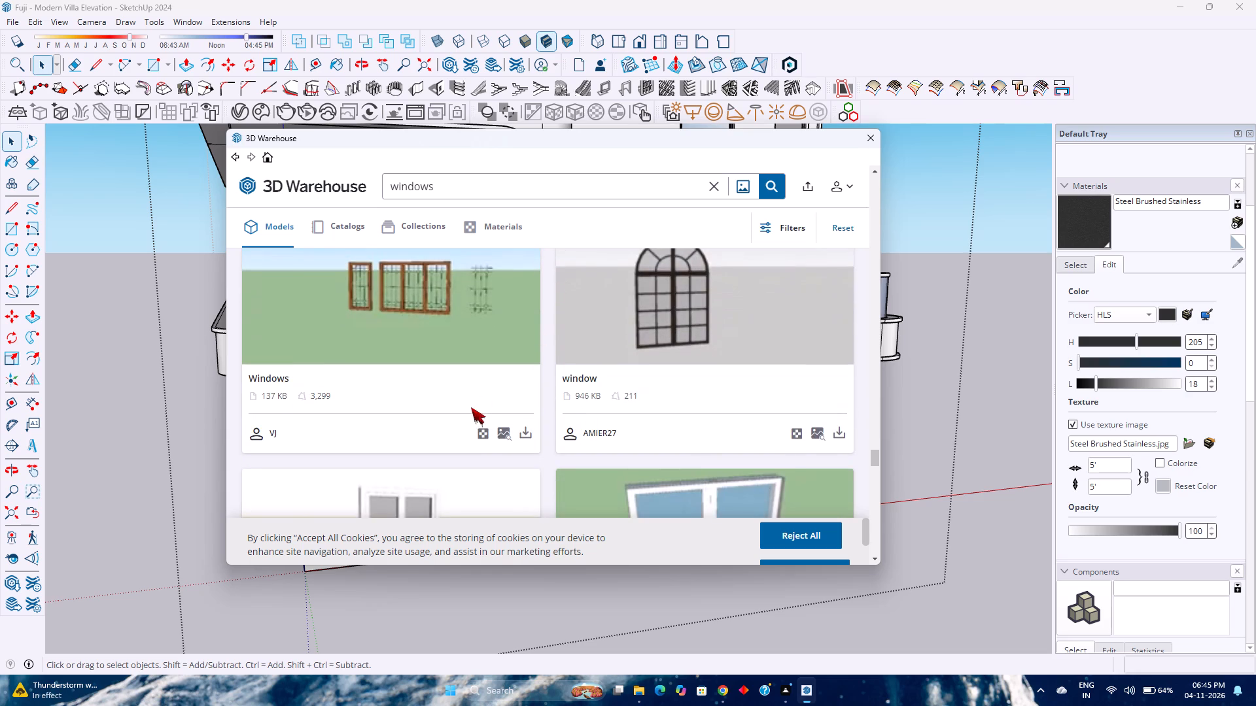
scroll(471, 407, "down", 5)
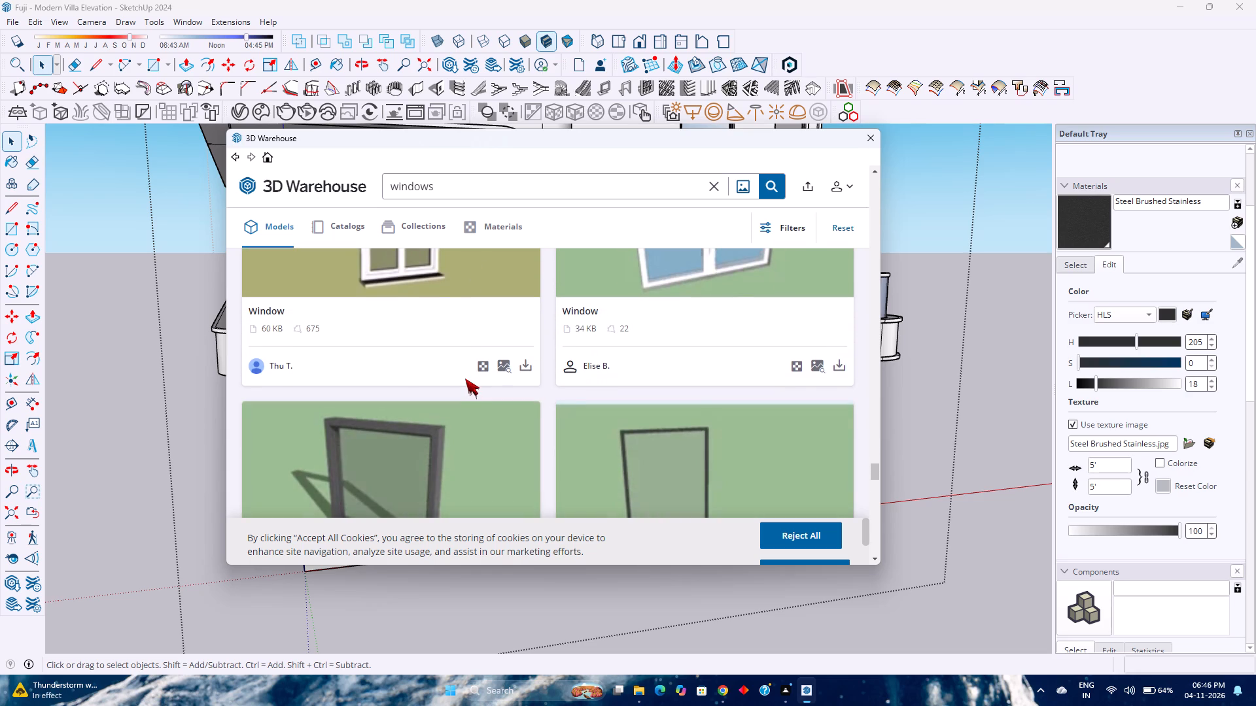
scroll(465, 377, "down", 8)
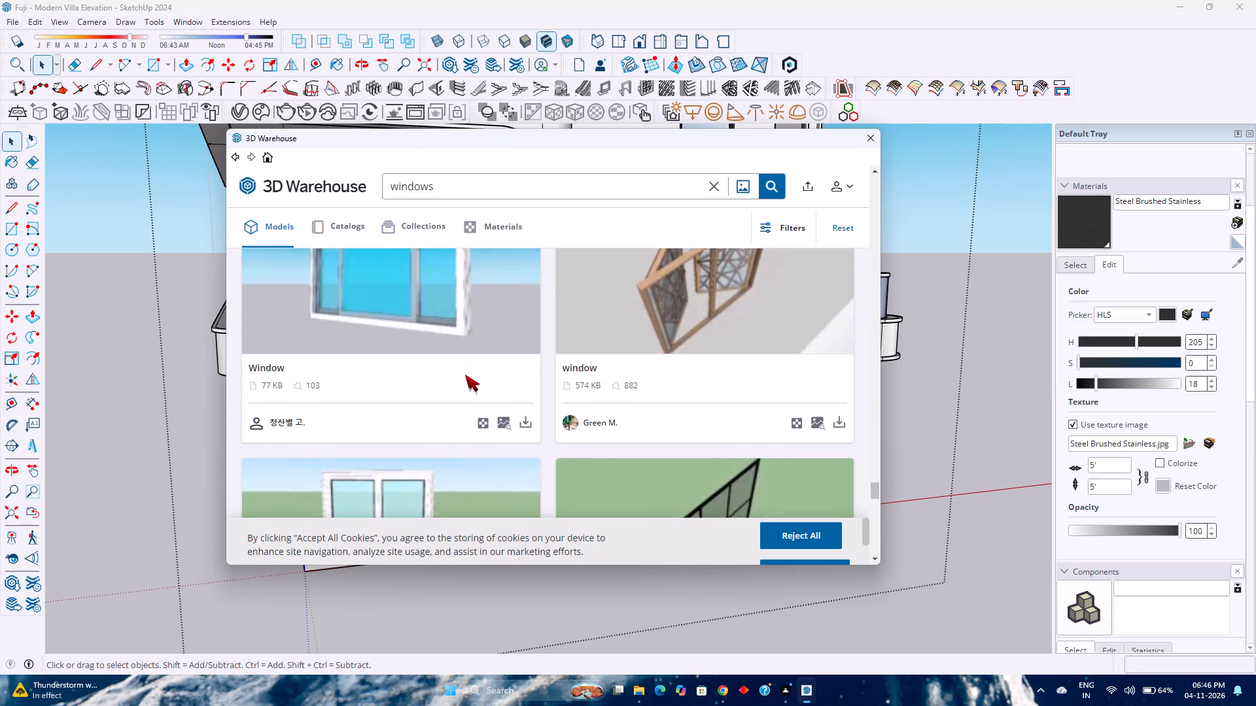
scroll(465, 375, "down", 8)
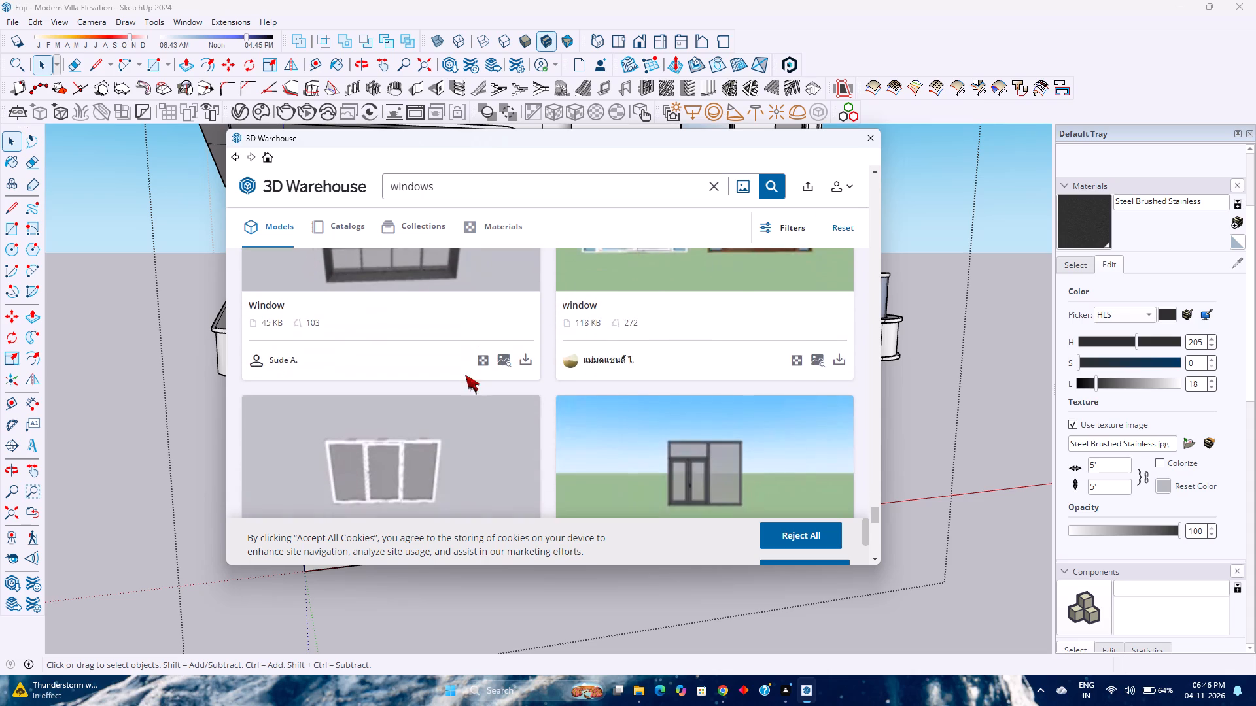
scroll(465, 375, "down", 11)
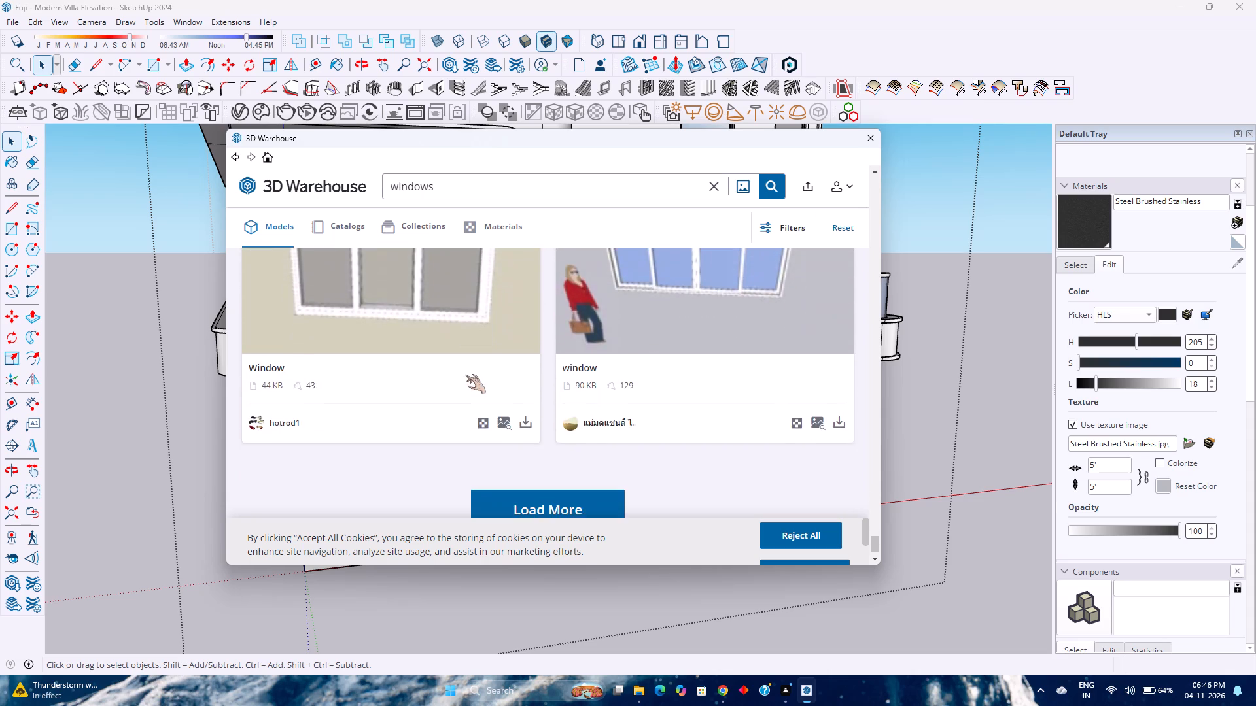
Load more window models in the 3D Warehouse and look through them for one suiting the villa's empty opening.
scroll(465, 375, "down", 3)
left_click(544, 487)
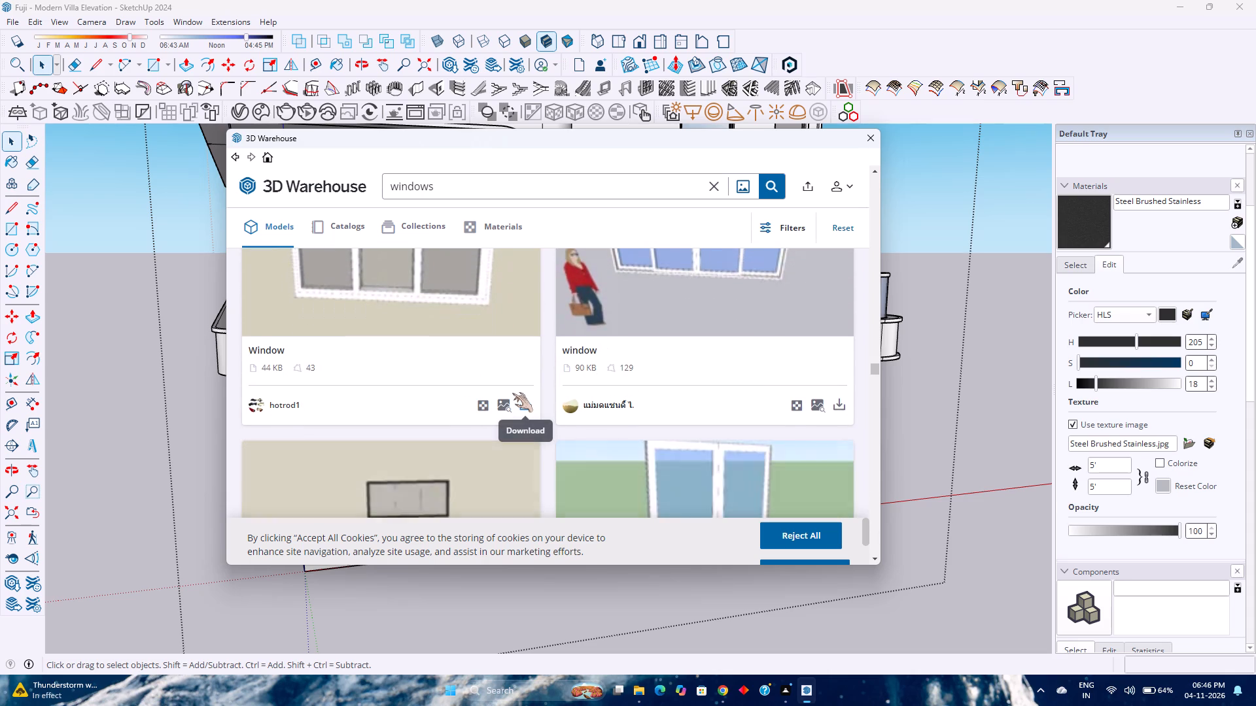
scroll(512, 392, "down", 7)
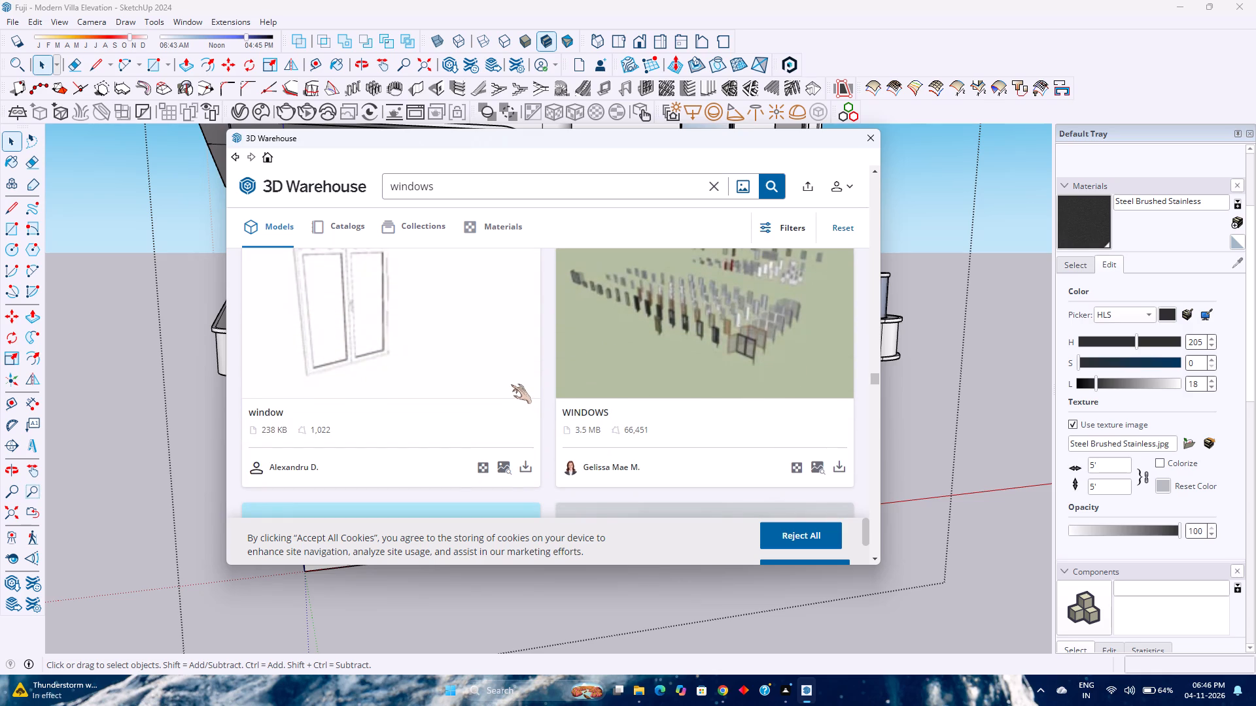
scroll(511, 384, "down", 9)
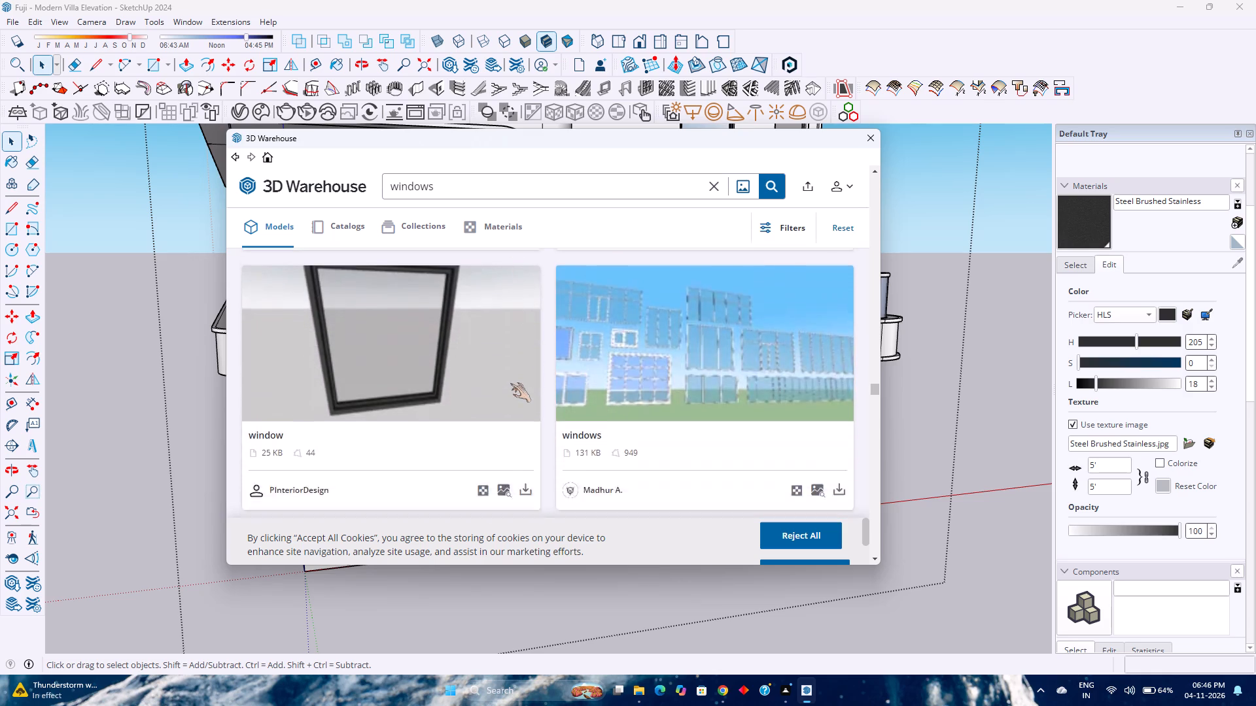
scroll(510, 383, "down", 9)
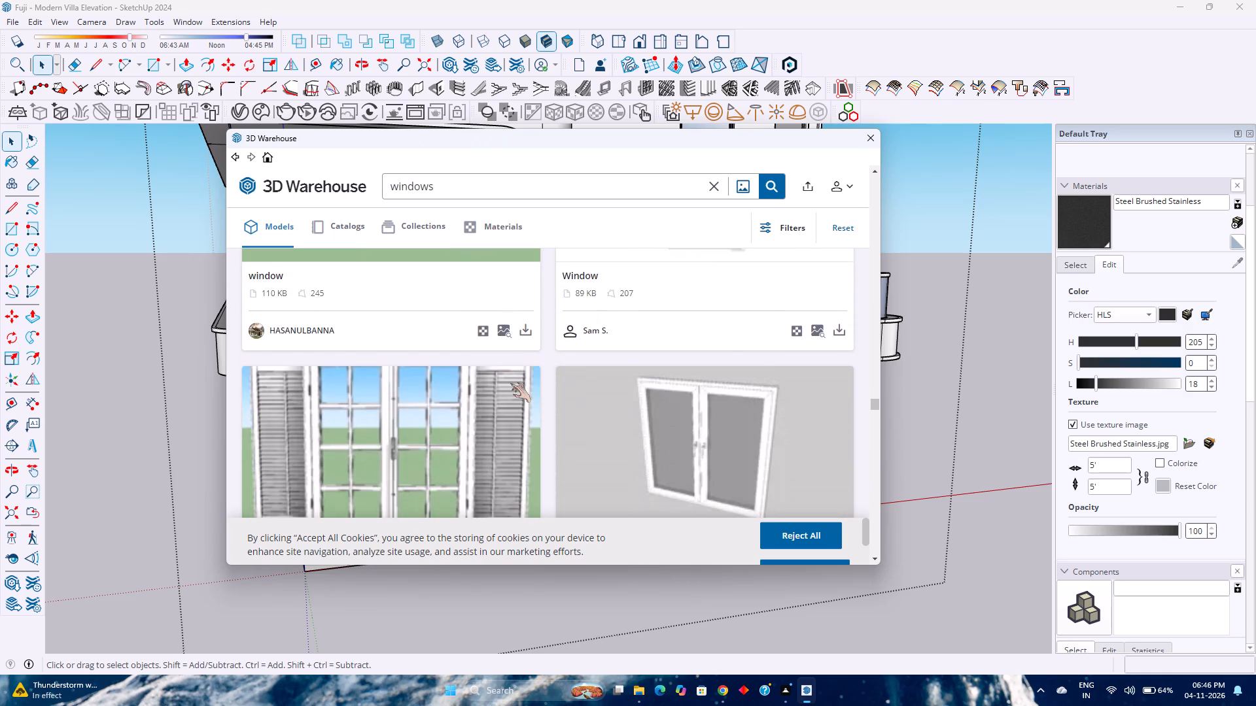
scroll(510, 383, "down", 10)
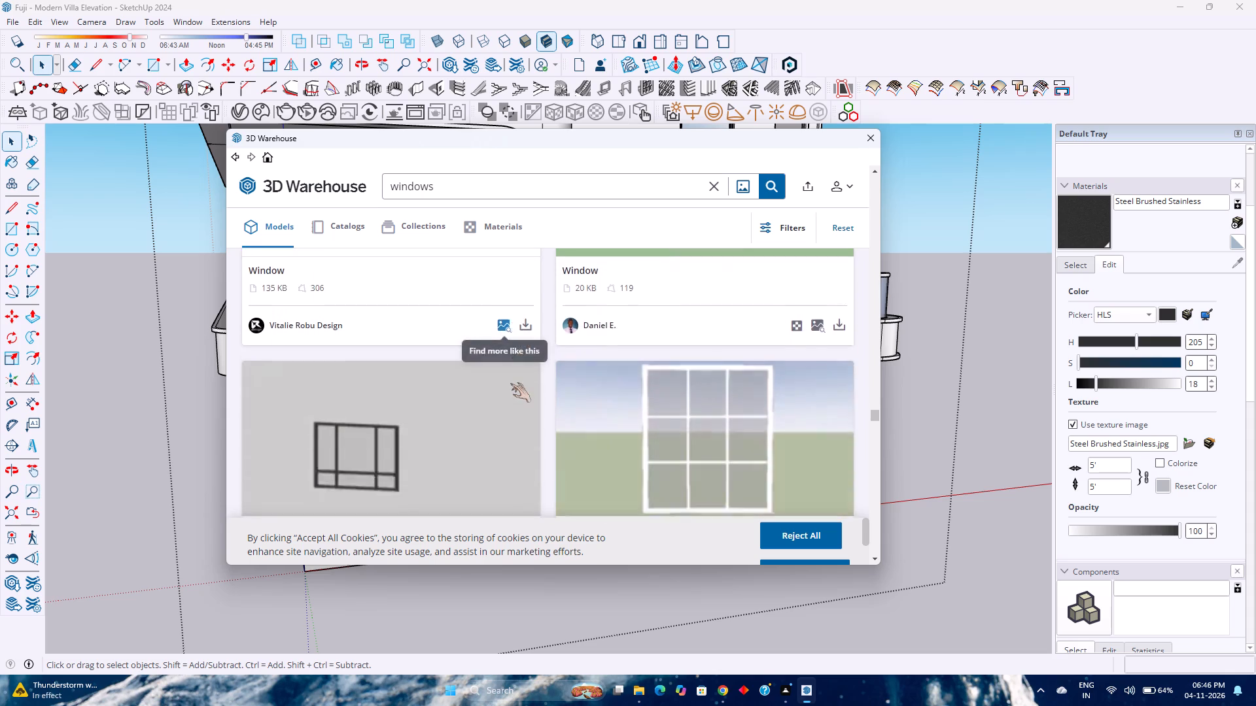
scroll(510, 383, "down", 7)
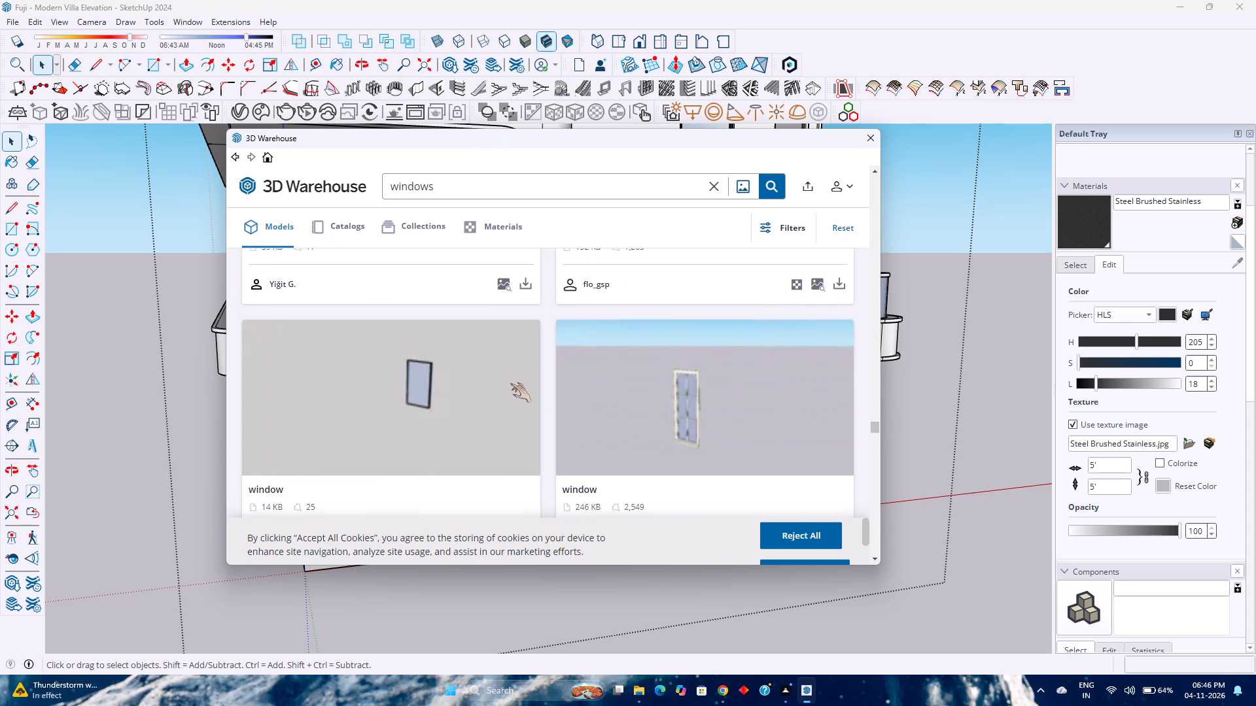
scroll(510, 383, "down", 10)
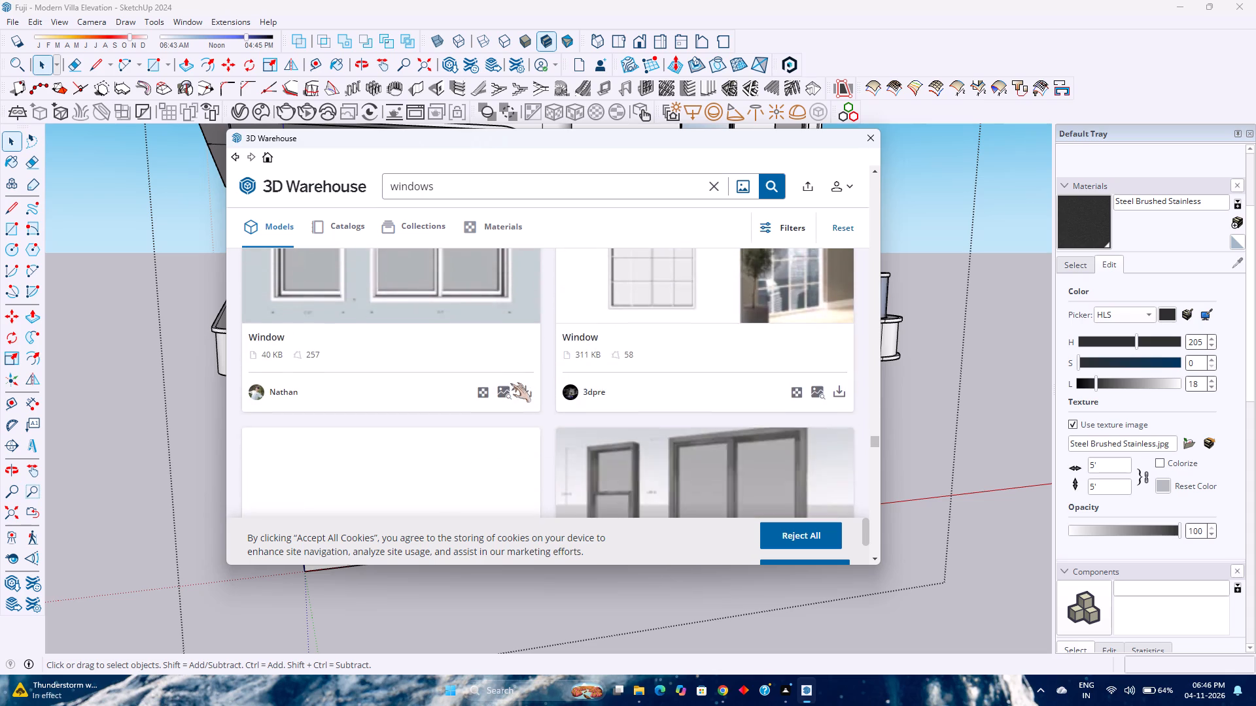
scroll(510, 383, "down", 6)
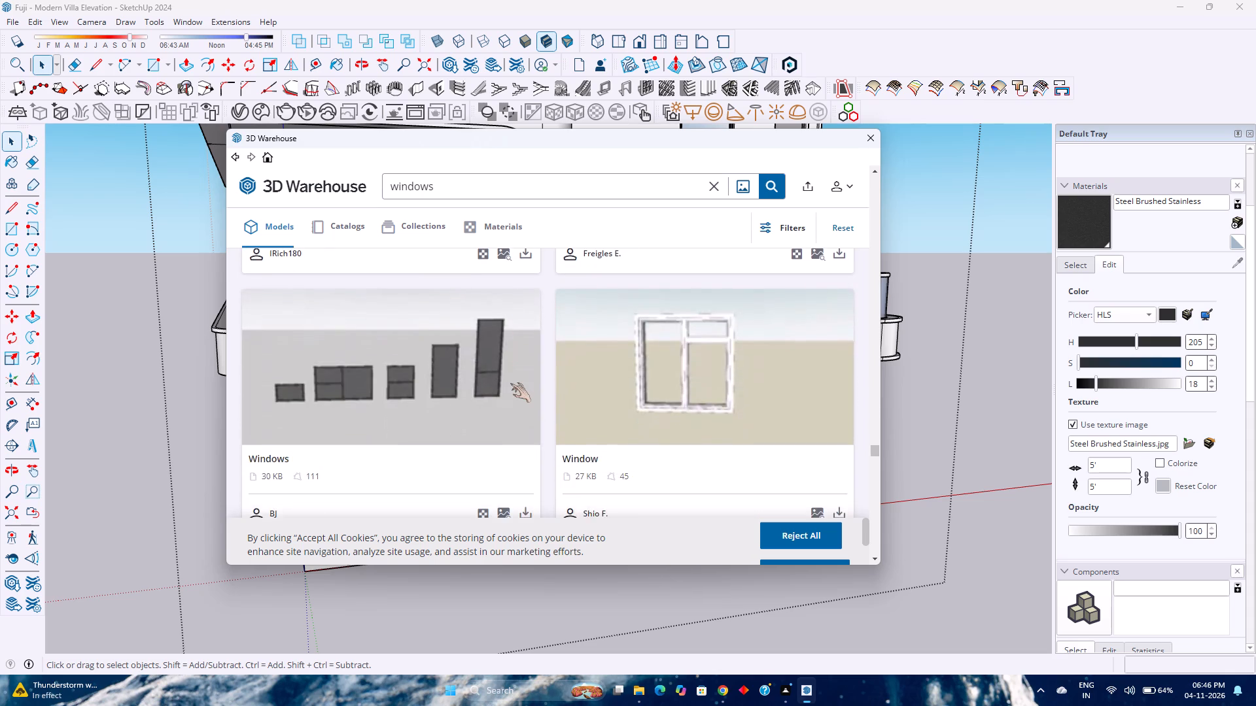
scroll(510, 383, "down", 8)
scroll(510, 382, "up", 5)
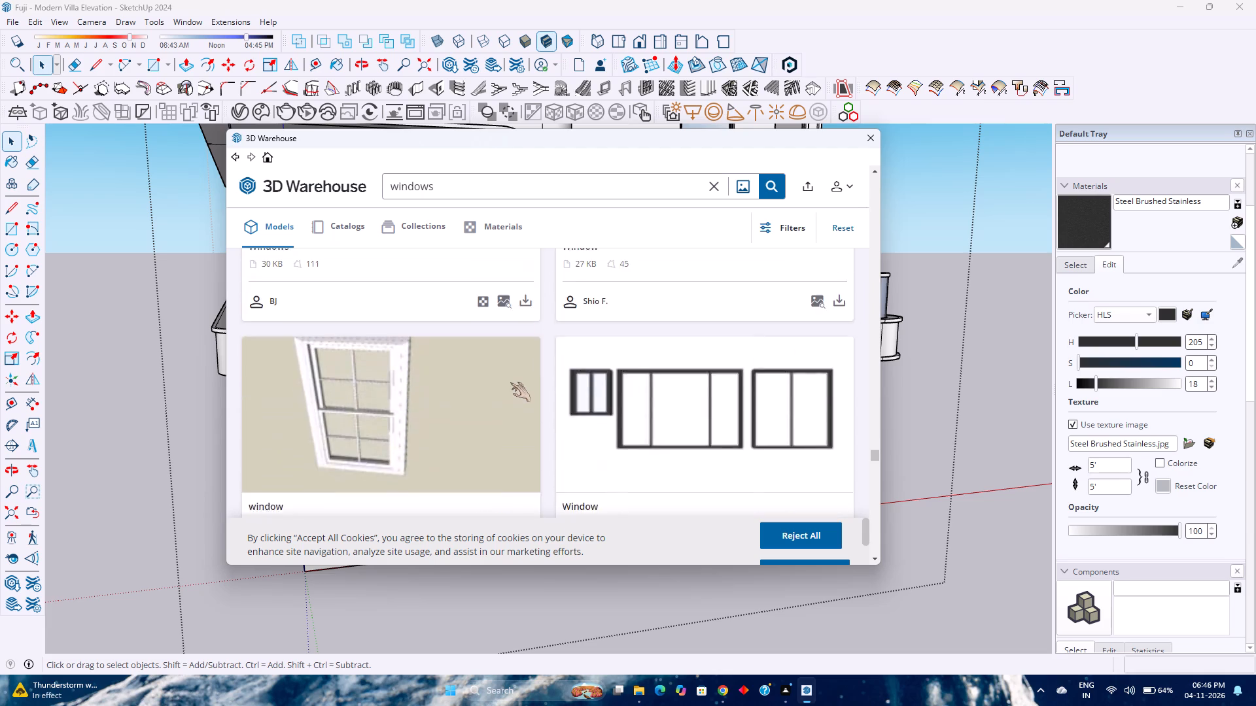
scroll(510, 382, "down", 12)
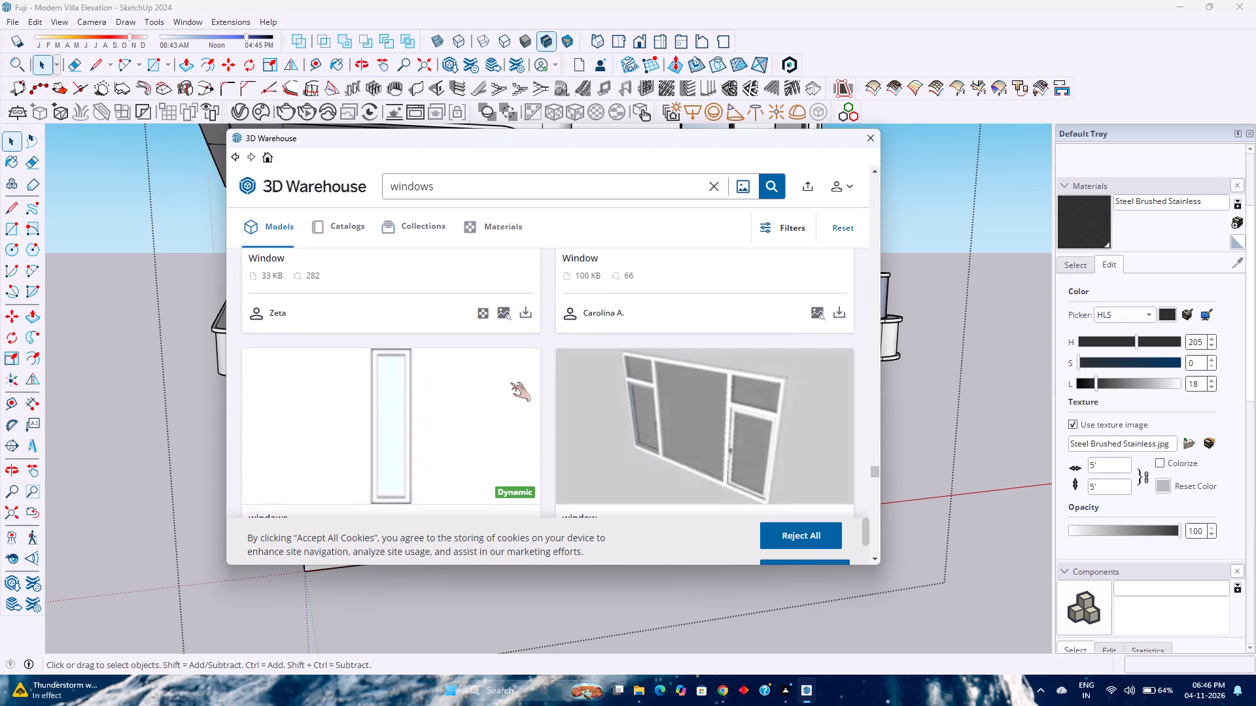
scroll(510, 382, "down", 6)
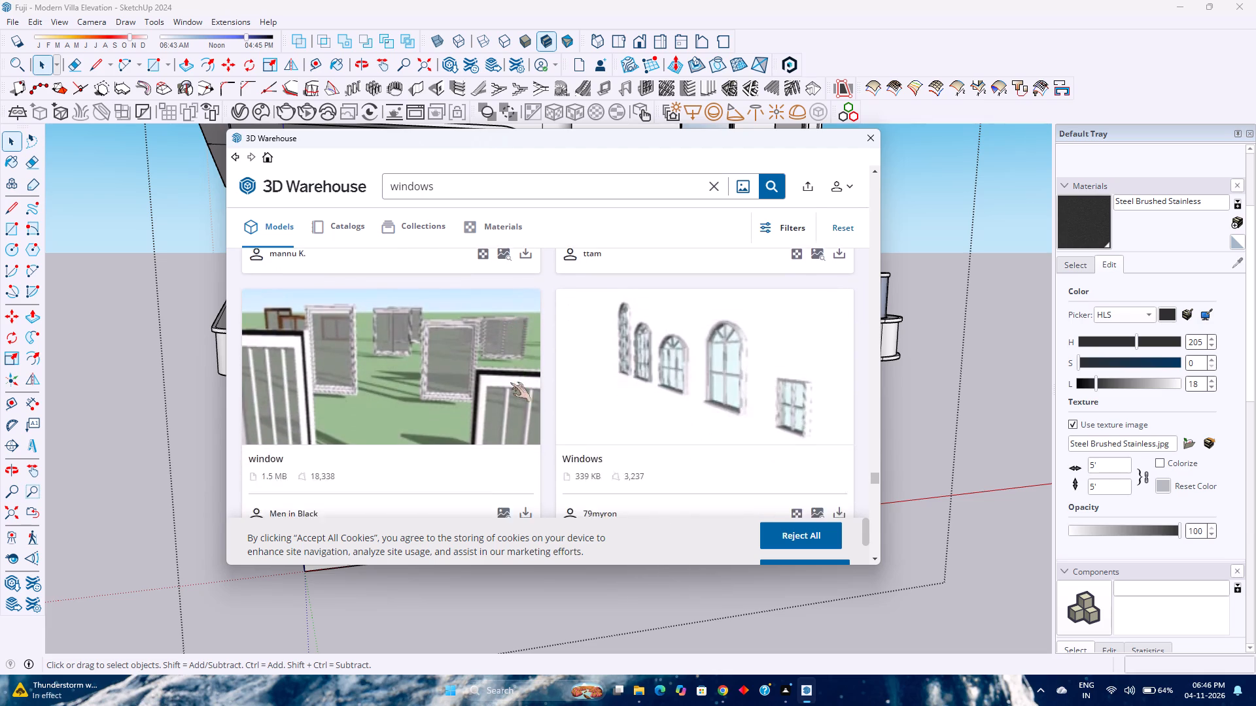
scroll(510, 382, "down", 5)
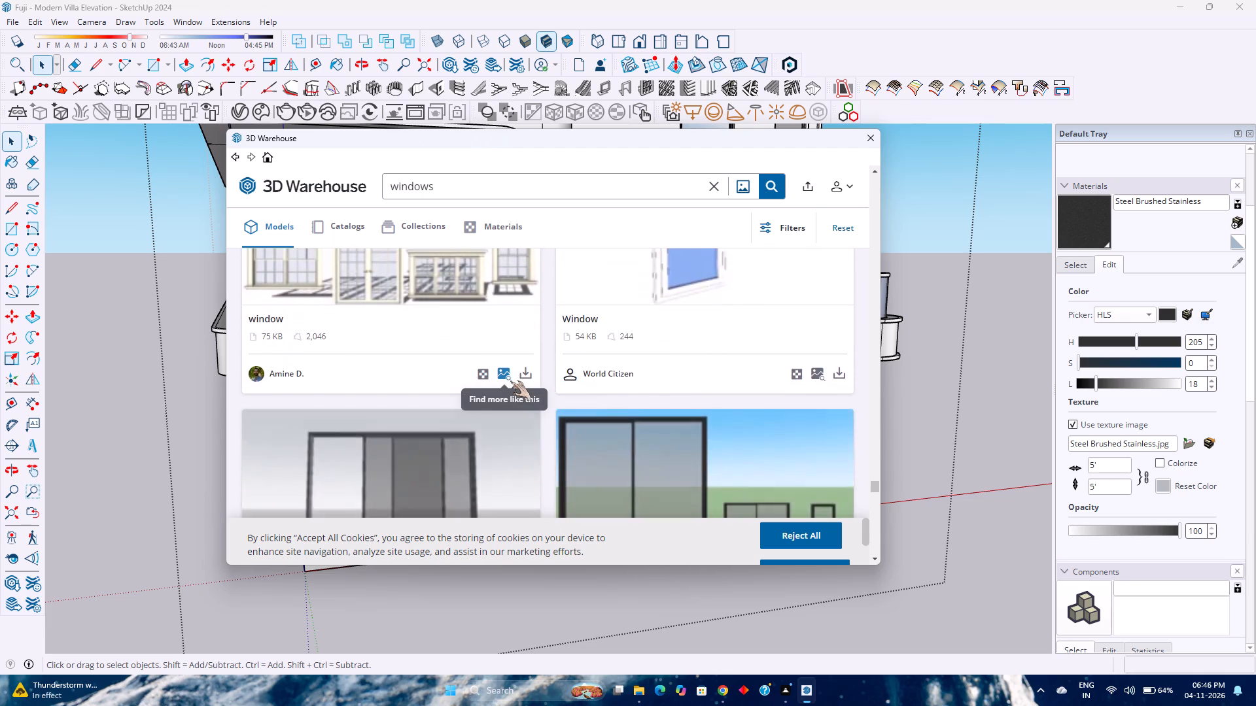
scroll(510, 381, "down", 9)
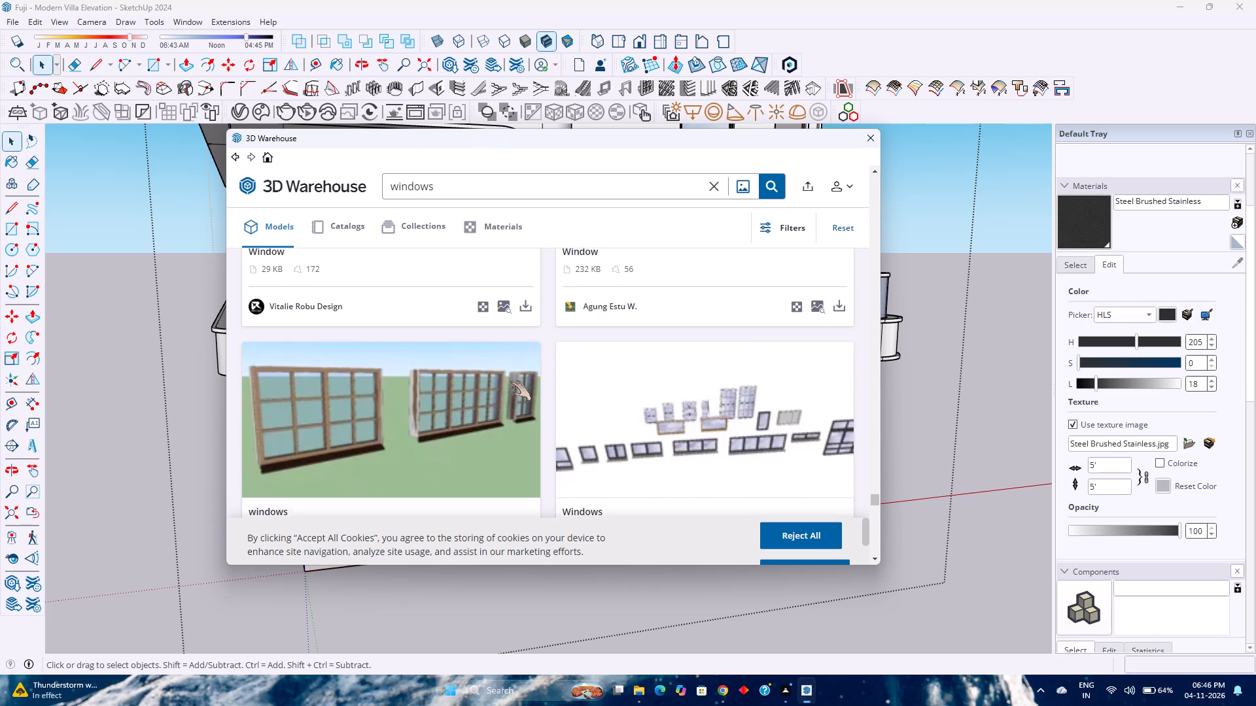
scroll(510, 381, "down", 9)
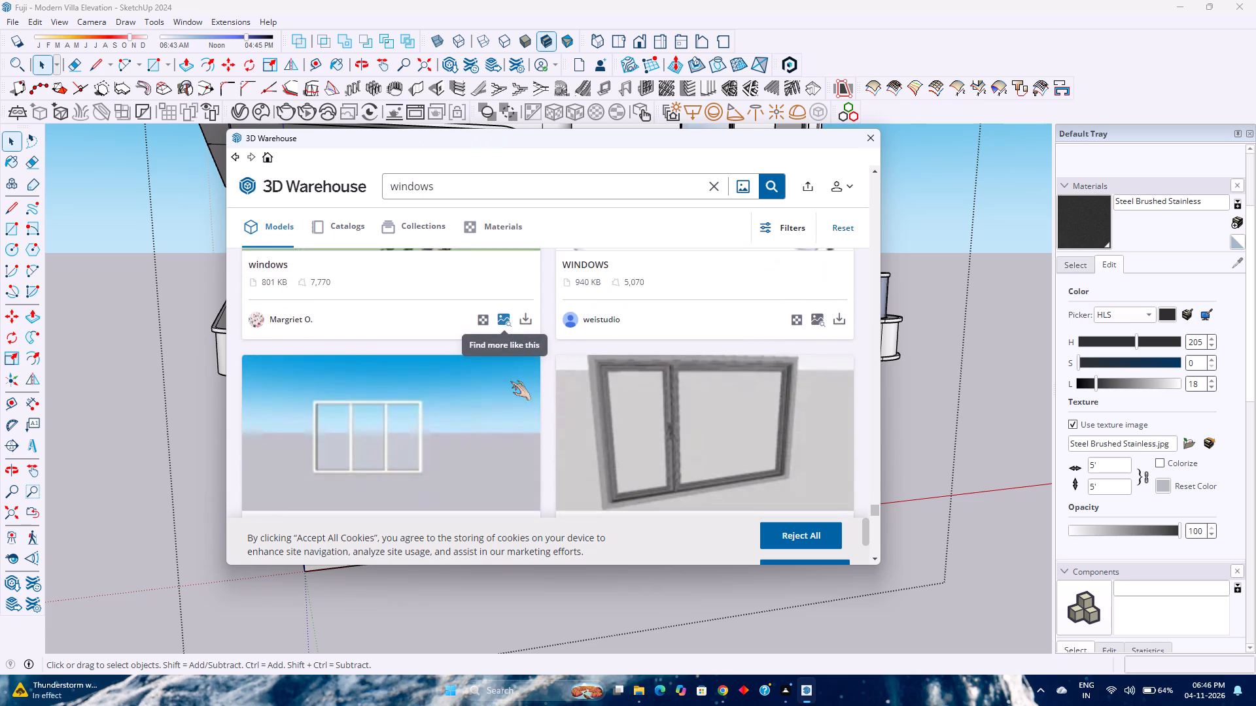
scroll(510, 381, "down", 2)
scroll(510, 381, "up", 4)
scroll(510, 381, "down", 3)
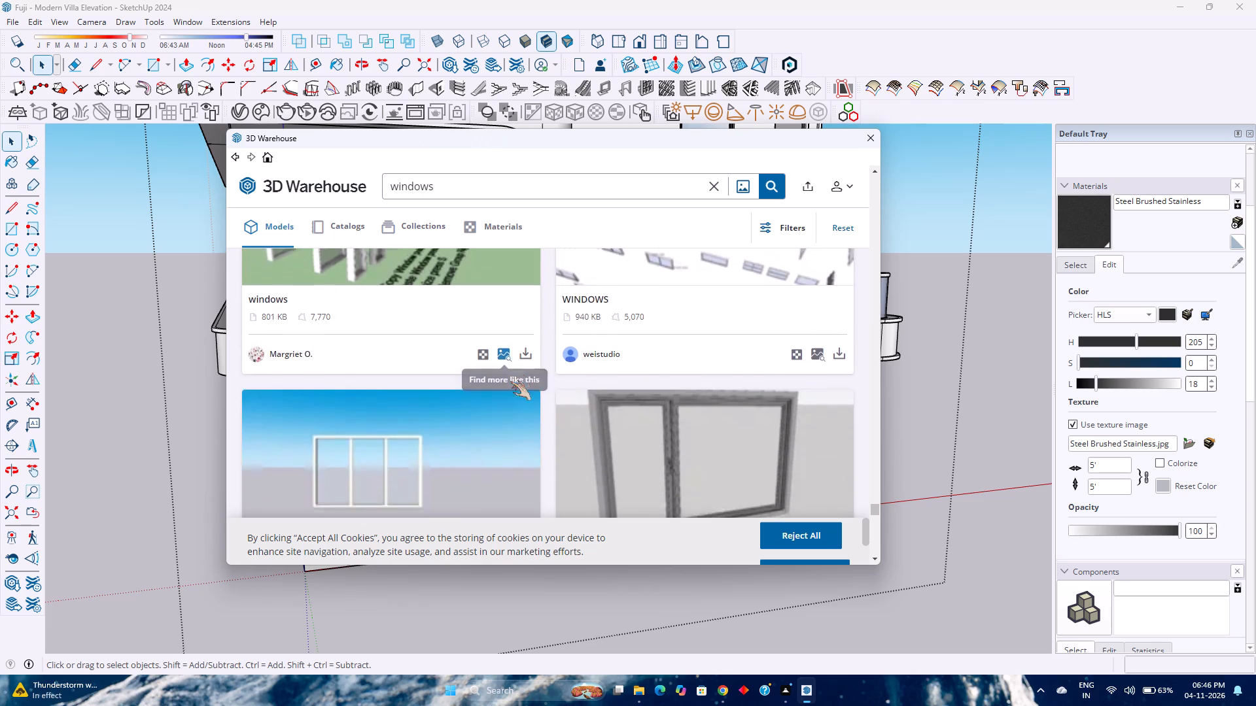
scroll(510, 381, "down", 10)
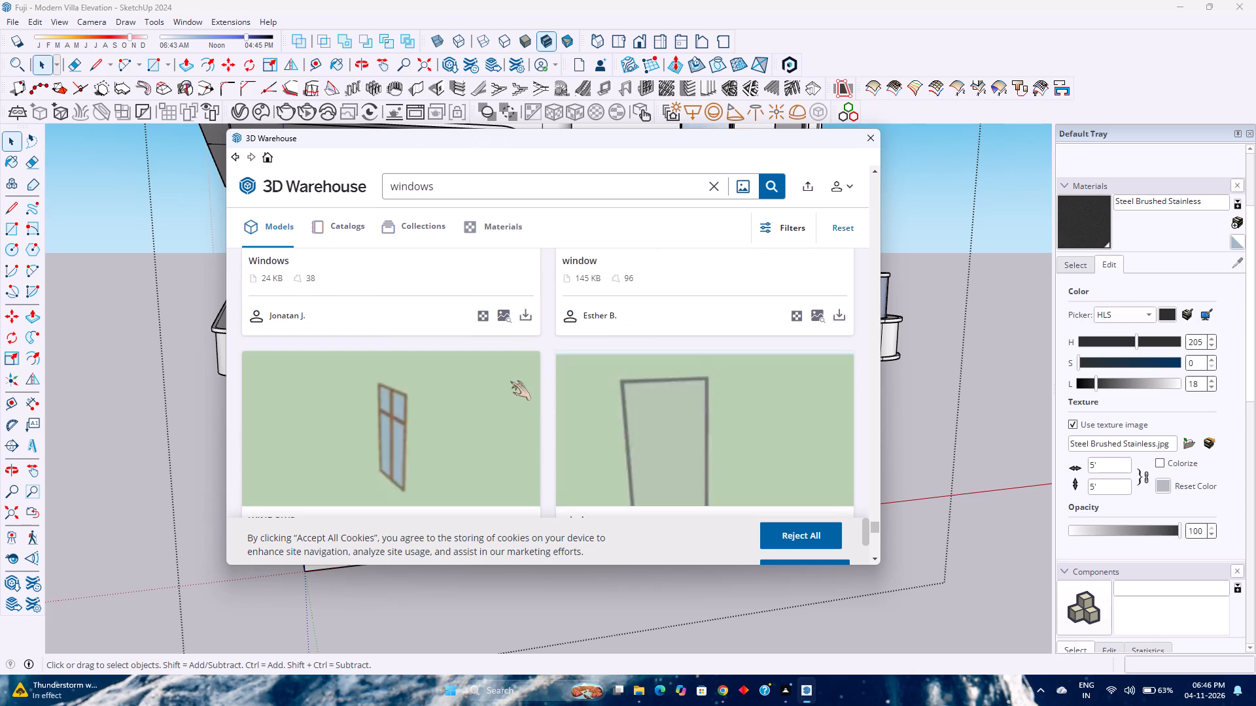
scroll(510, 381, "down", 16)
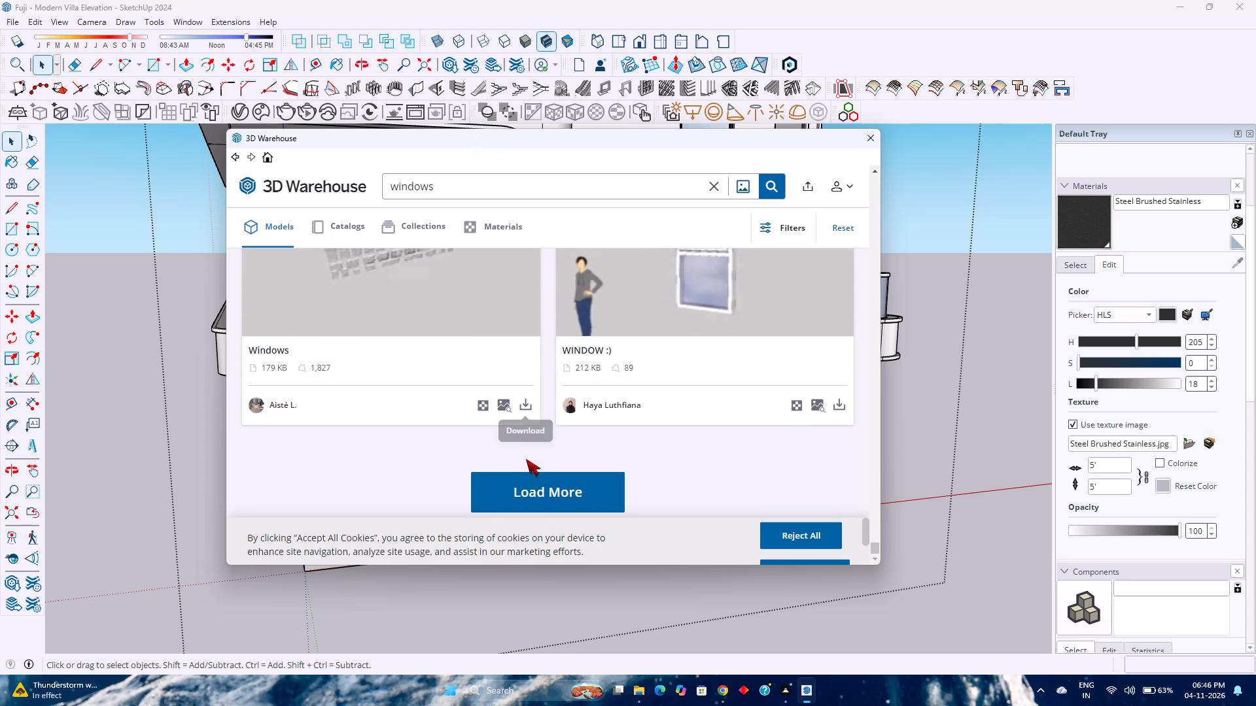
Load a further batch of window results and look for a dark-framed model matching the villa's other glazing.
left_click(532, 482)
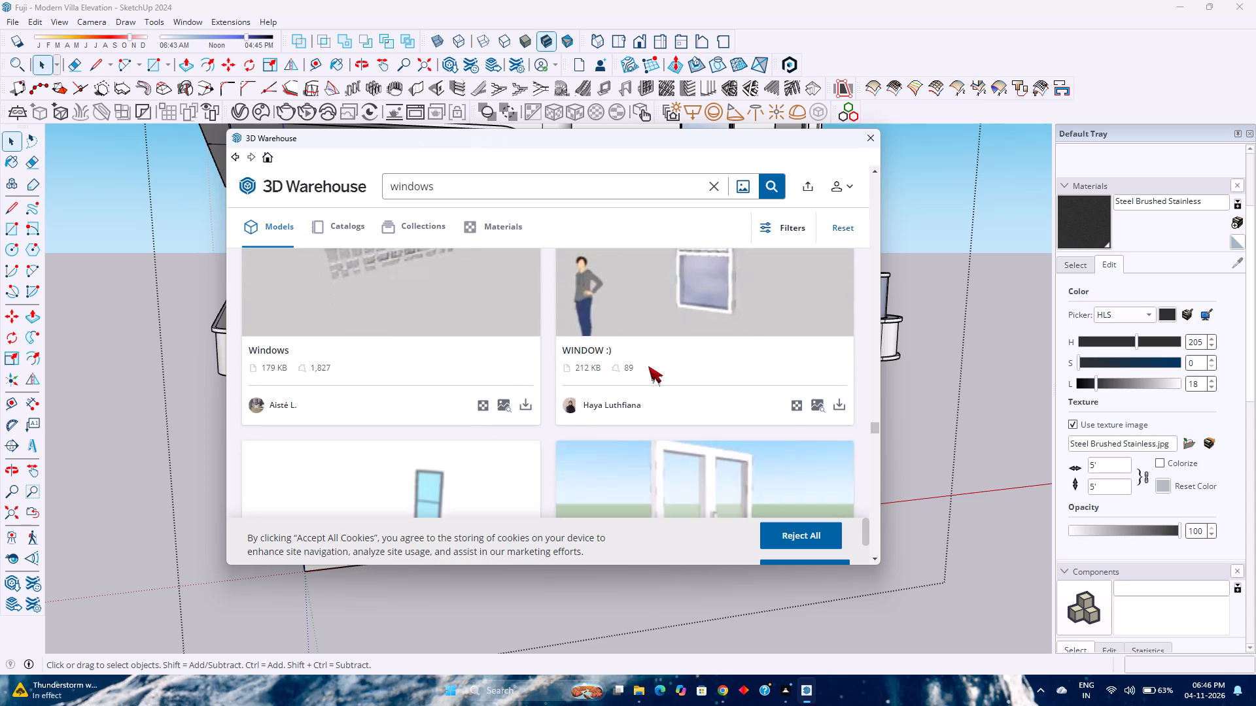
scroll(554, 389, "down", 7)
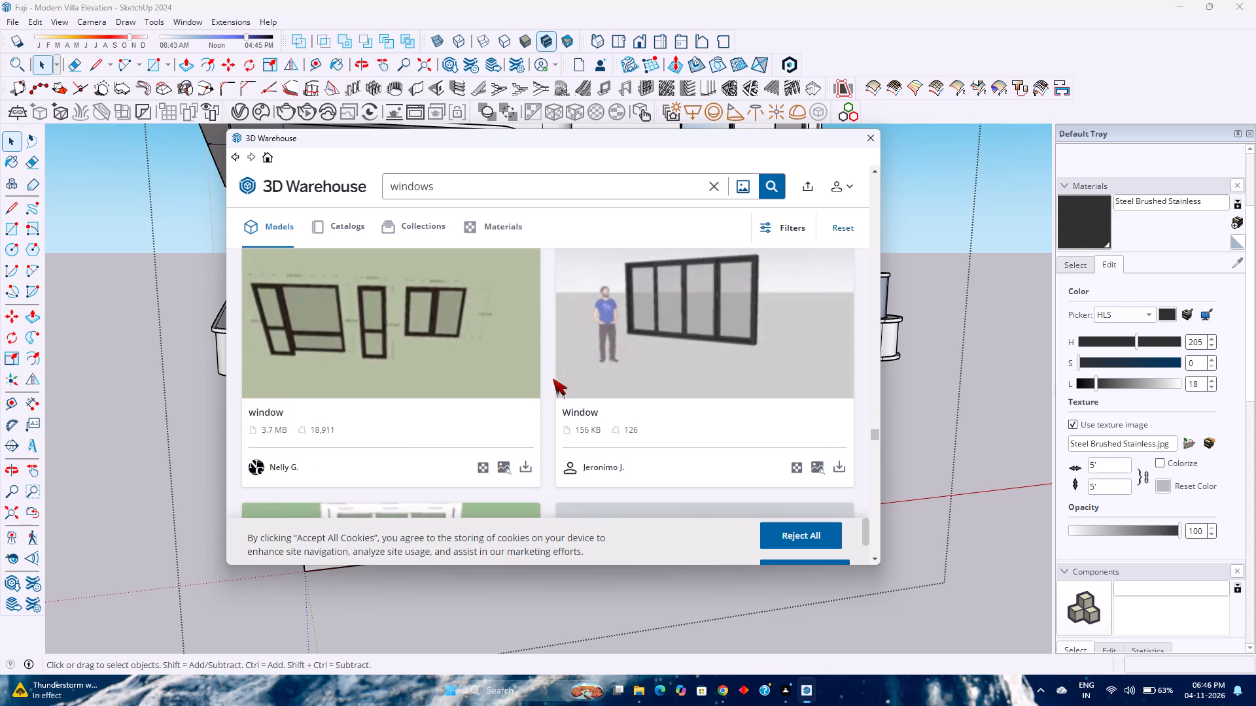
scroll(553, 378, "down", 12)
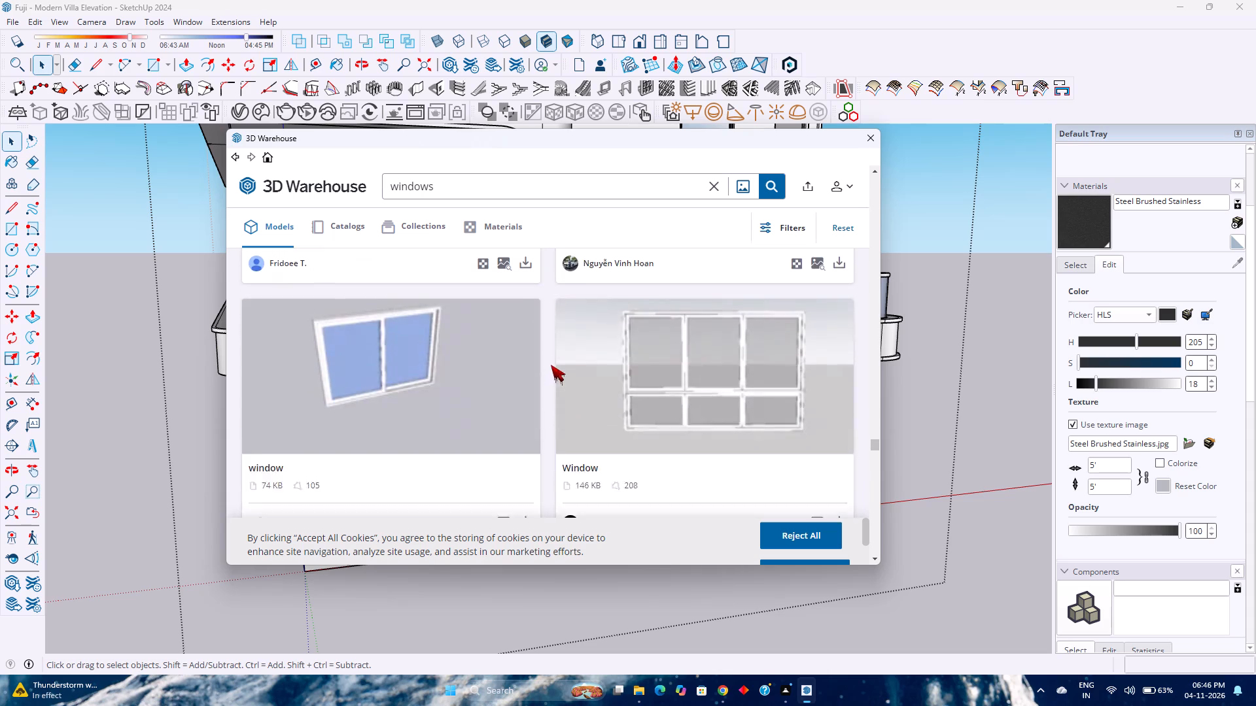
scroll(549, 346, "down", 4)
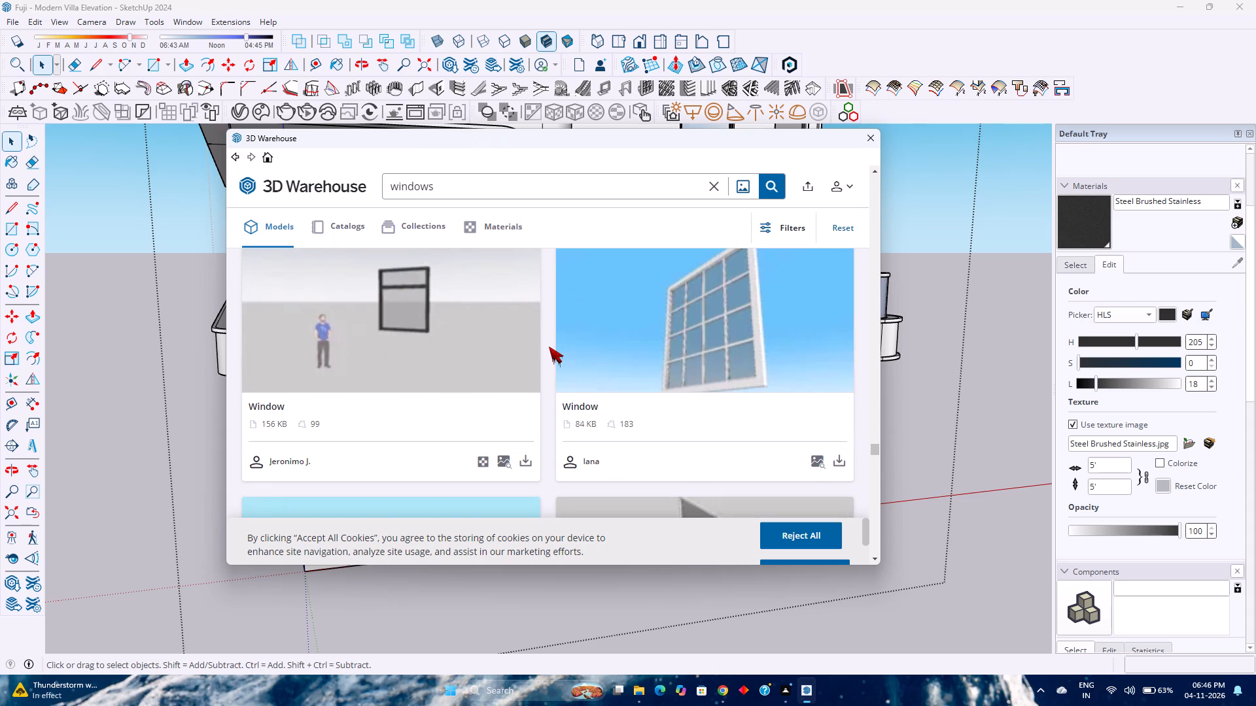
scroll(508, 370, "down", 6)
scroll(507, 370, "up", 3)
scroll(507, 370, "down", 9)
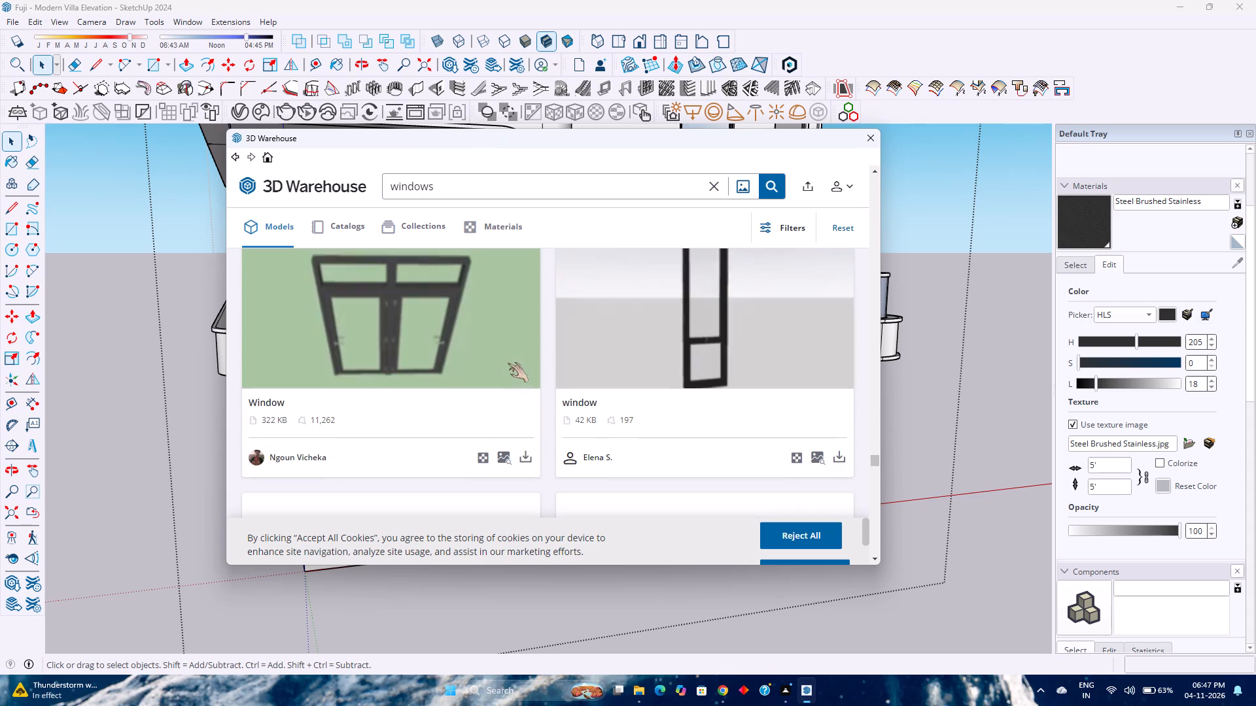
scroll(508, 360, "down", 1)
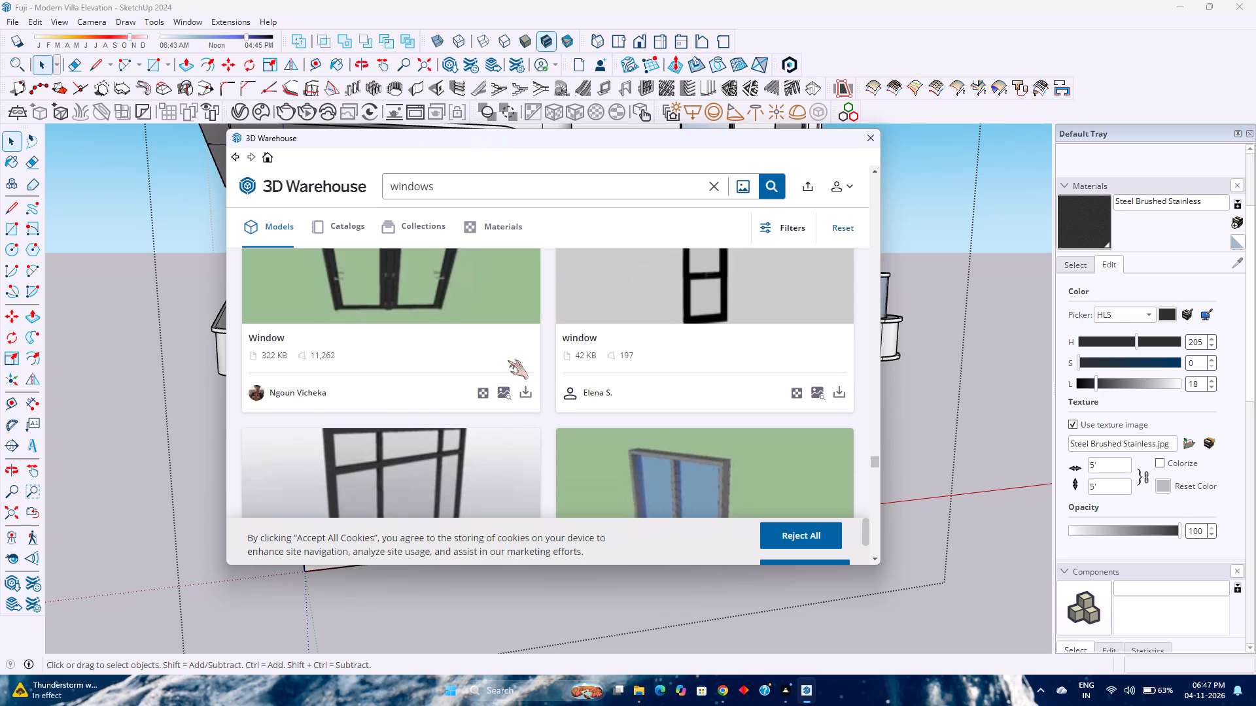
Load the 322 KB black double-casement window with upper panes into the model, placing it at the ground-floor opening's lower corner.
scroll(509, 368, "down", 2)
left_click(529, 271)
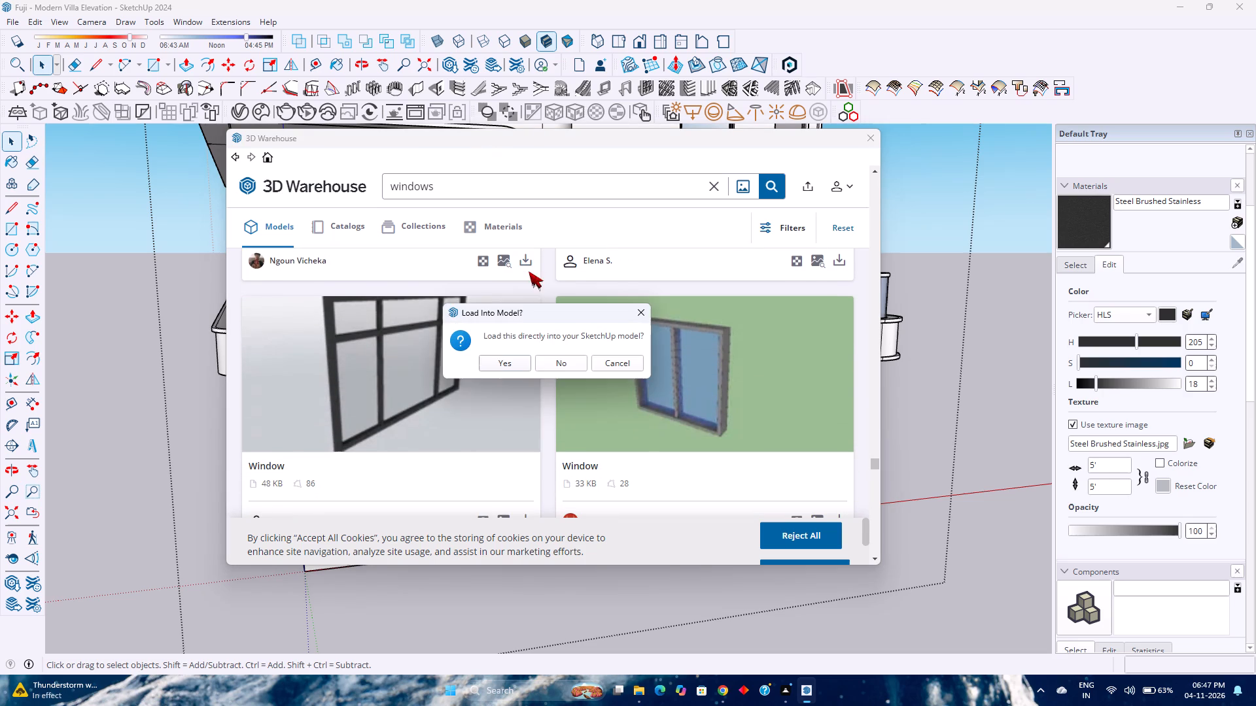
left_click(493, 361)
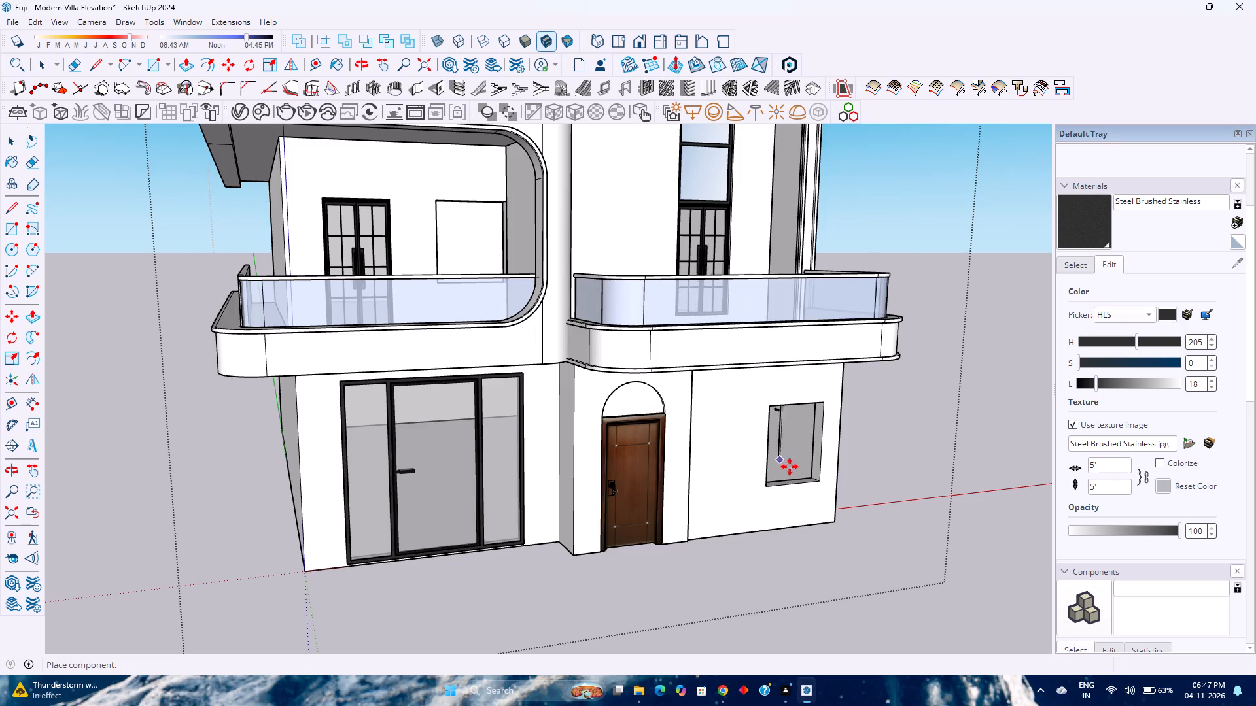
scroll(792, 468, "down", 5)
scroll(794, 473, "up", 9)
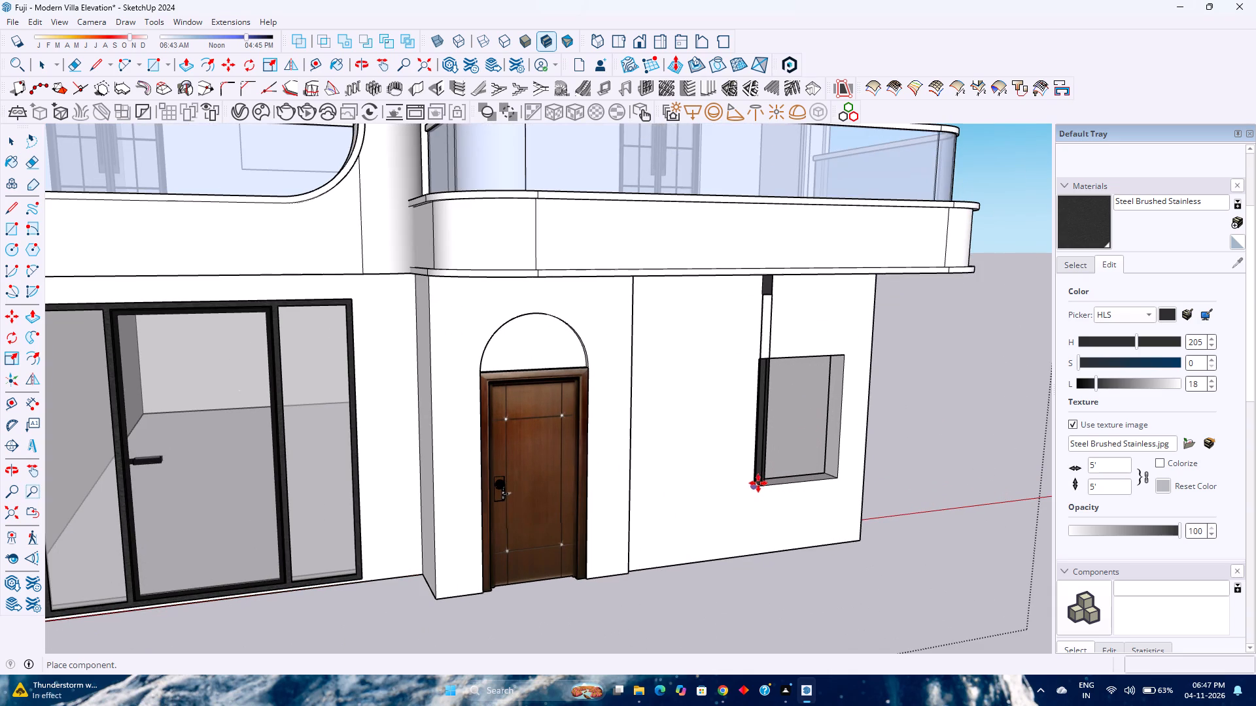
left_click(758, 484)
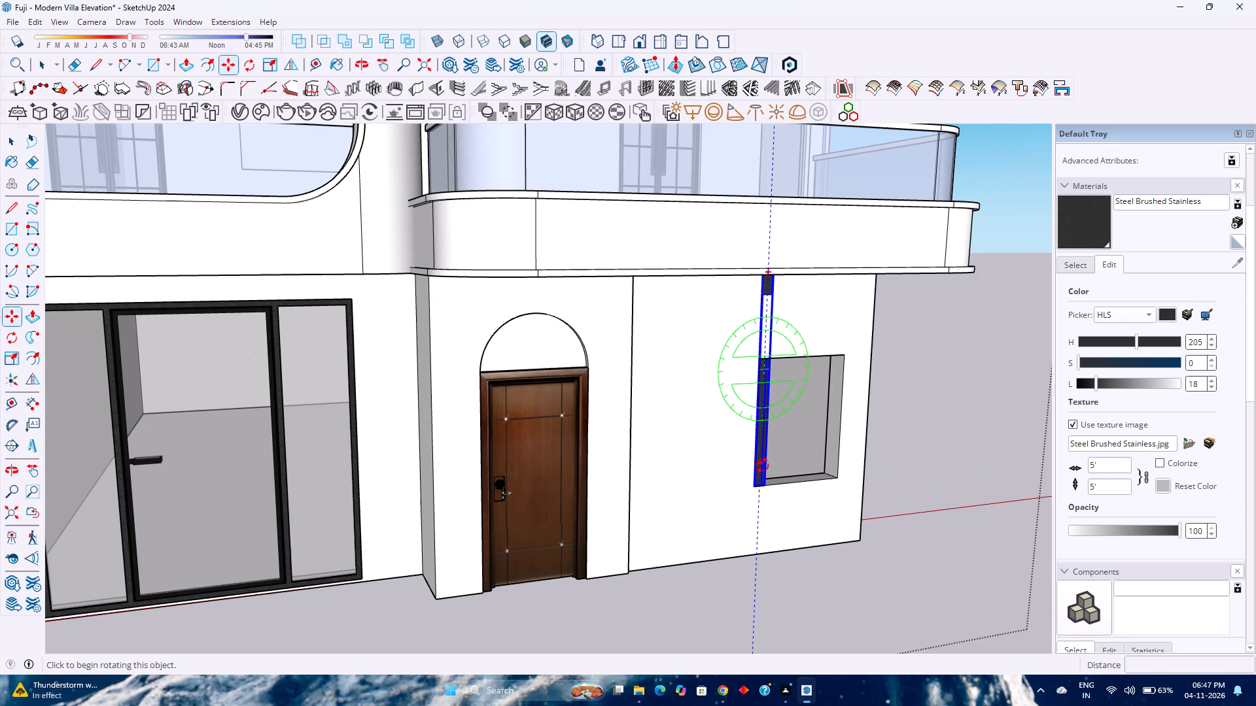
Cut the placed window and paste it inside the ground-floor wall group at the opening's lower corner.
key("ctrl+x")
key("space")
double_click(722, 469)
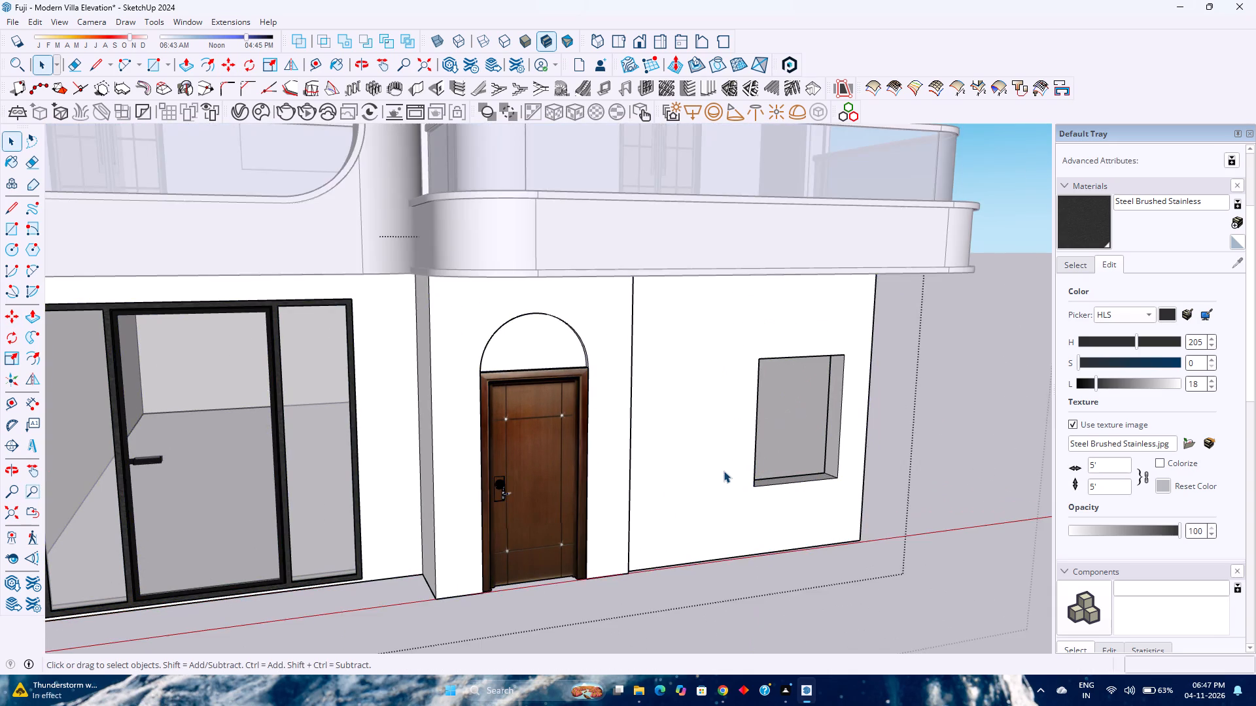
scroll(742, 486, "up", 2)
key("ctrl+v")
scroll(756, 486, "down", 4)
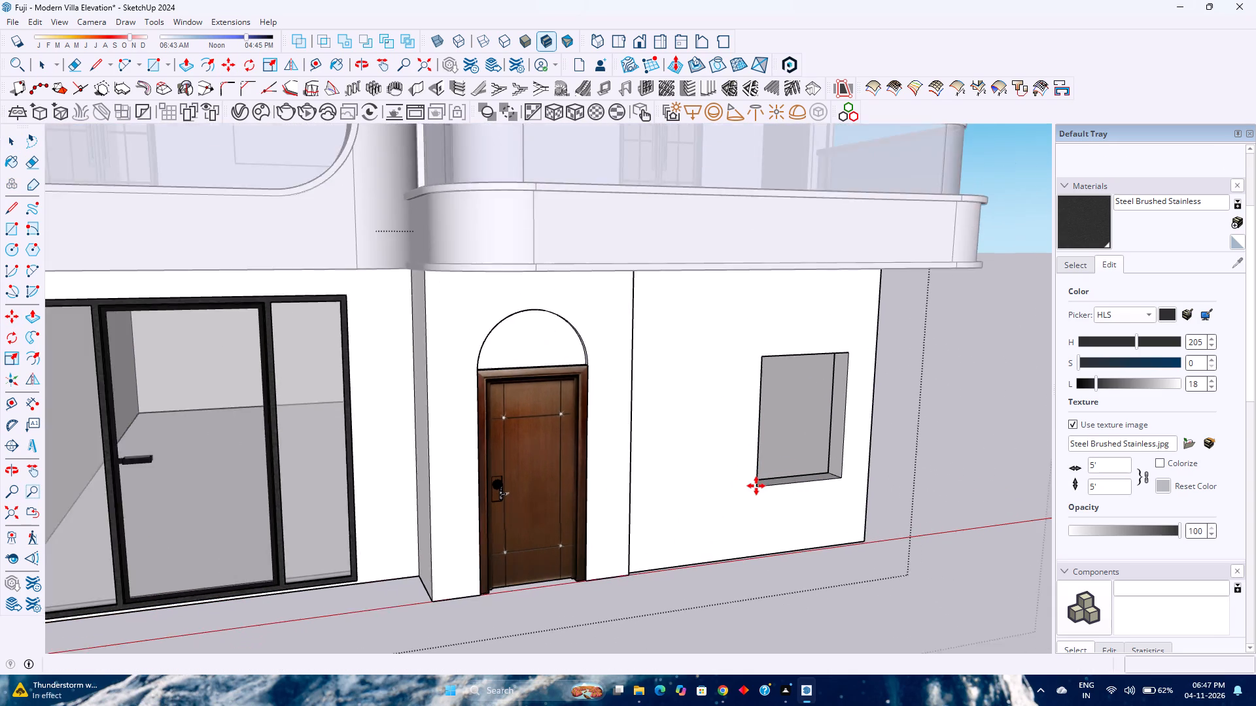
scroll(756, 486, "down", 4)
left_click(758, 482)
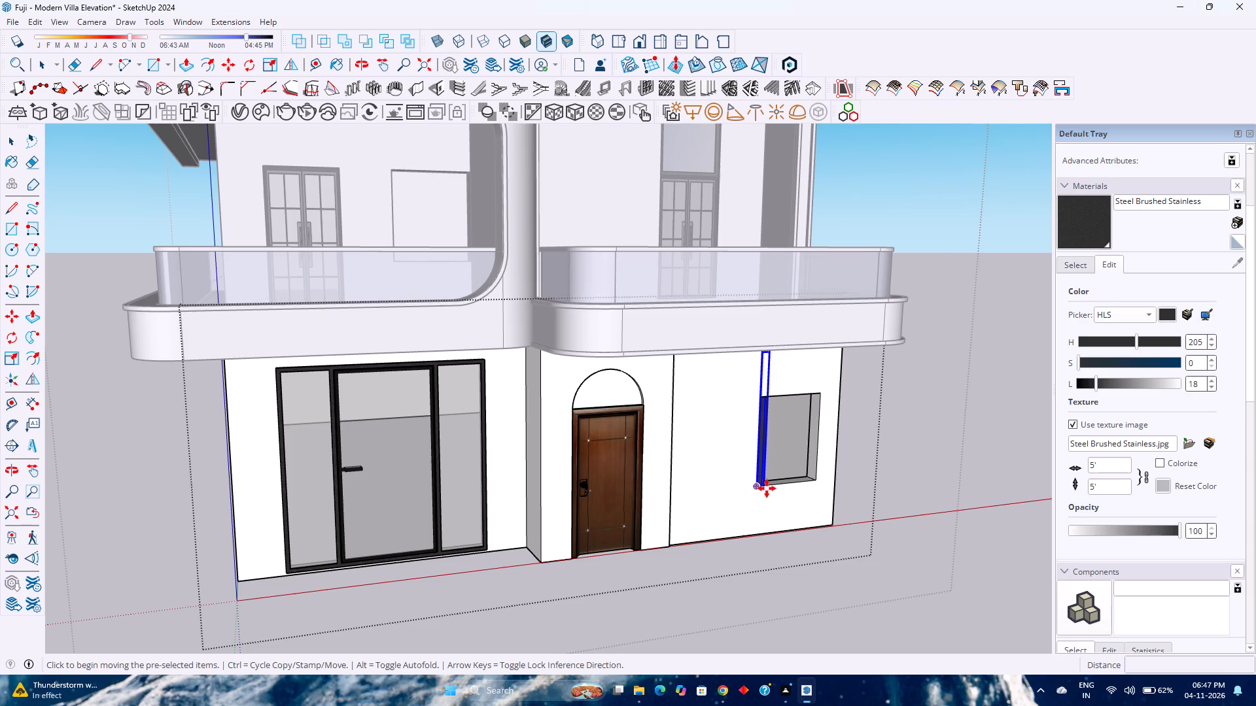
Rotate the pasted window about the vertical axis at its bottom corner so it lies along the front wall's opening.
scroll(767, 488, "up", 3)
middle_click_drag(764, 485, 466, 501)
middle_click(466, 501)
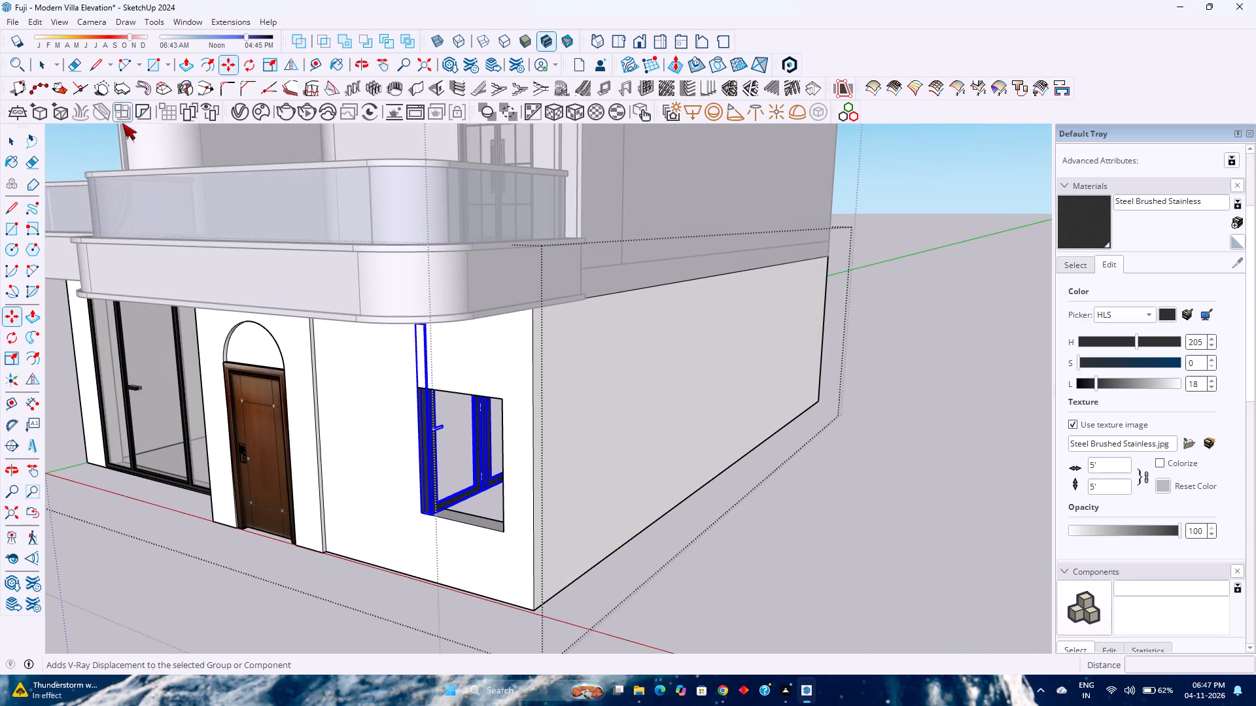
left_click(241, 67)
key("Up")
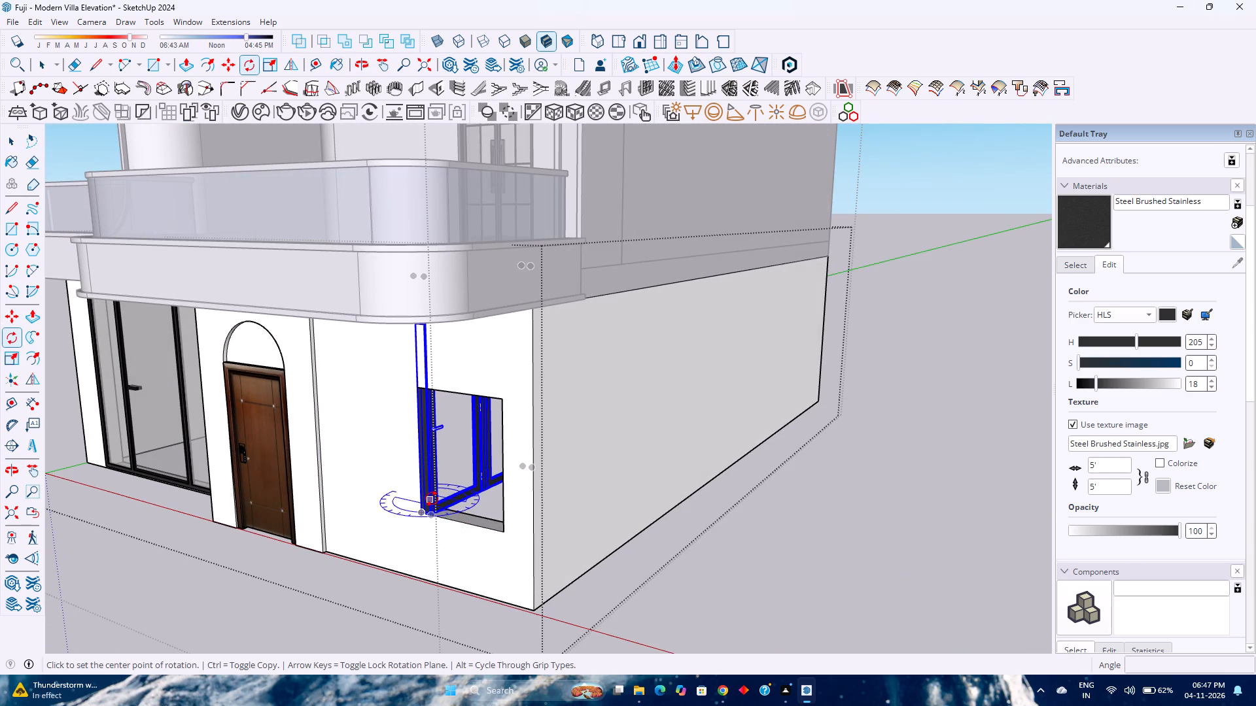
scroll(434, 513, "up", 5)
left_click(433, 516)
scroll(469, 494, "up", 6)
middle_click_drag(469, 494, 496, 496)
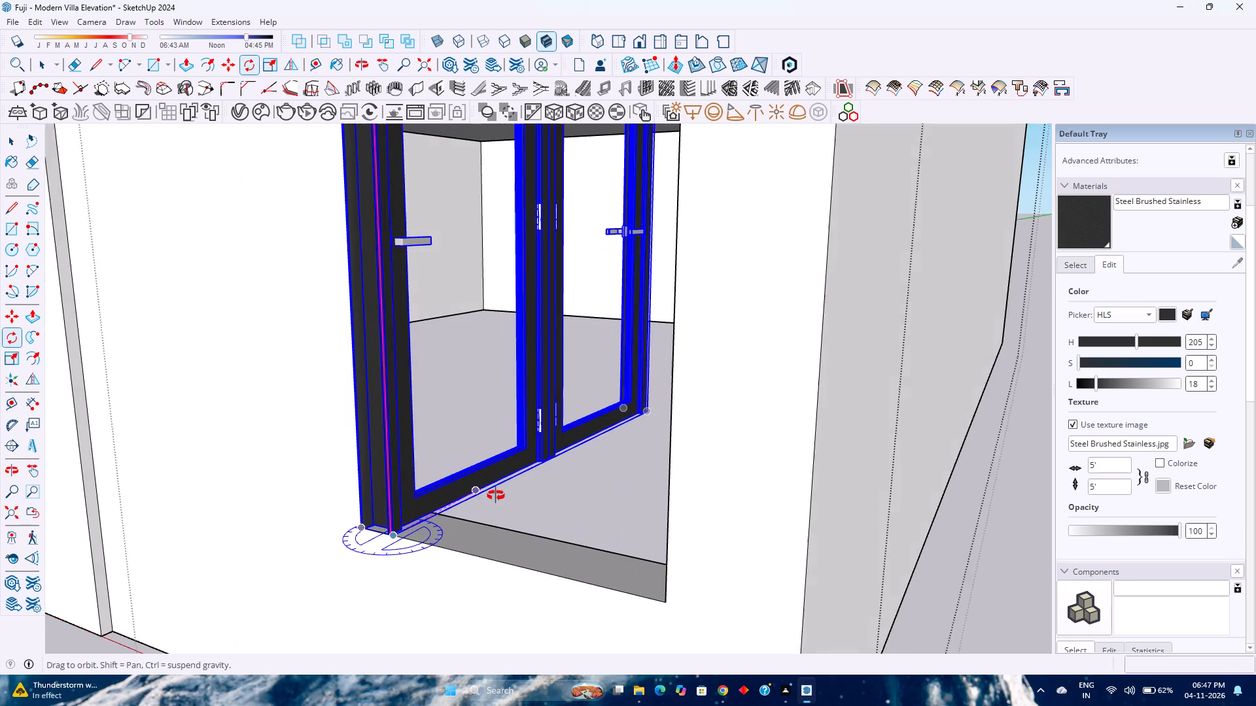
middle_click_drag(496, 496, 499, 496)
left_click(629, 409)
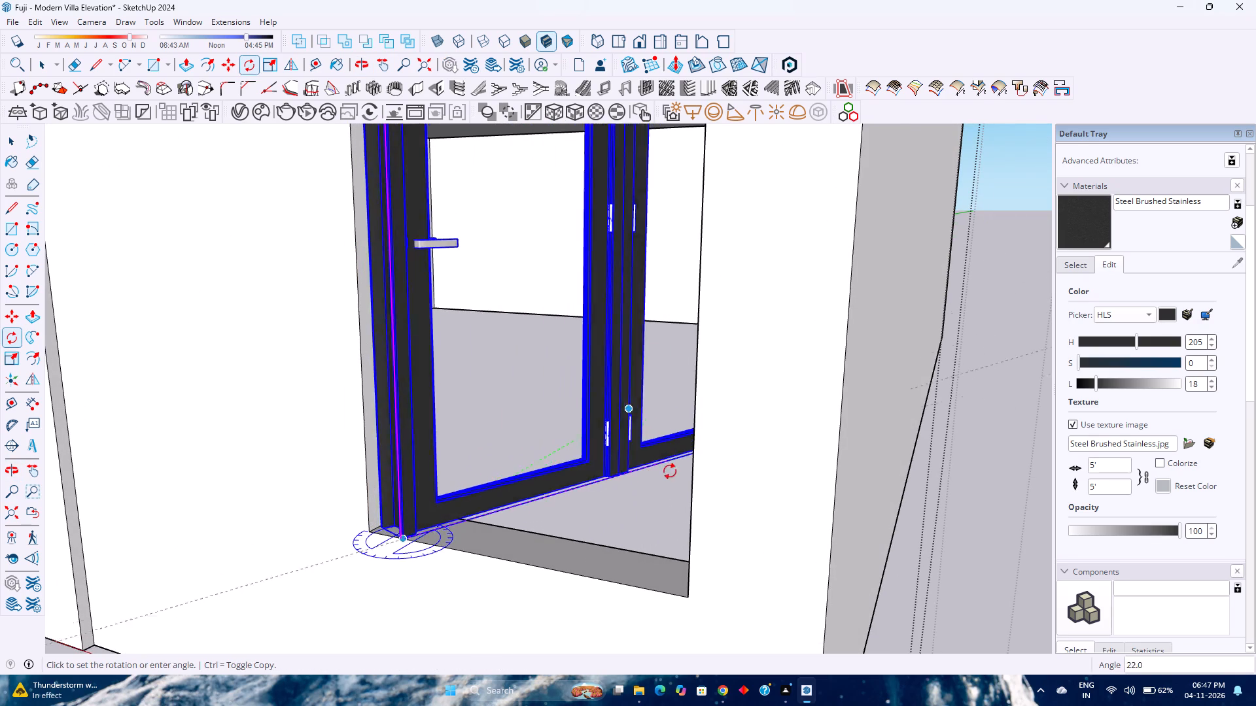
left_click(691, 599)
scroll(654, 564, "down", 7)
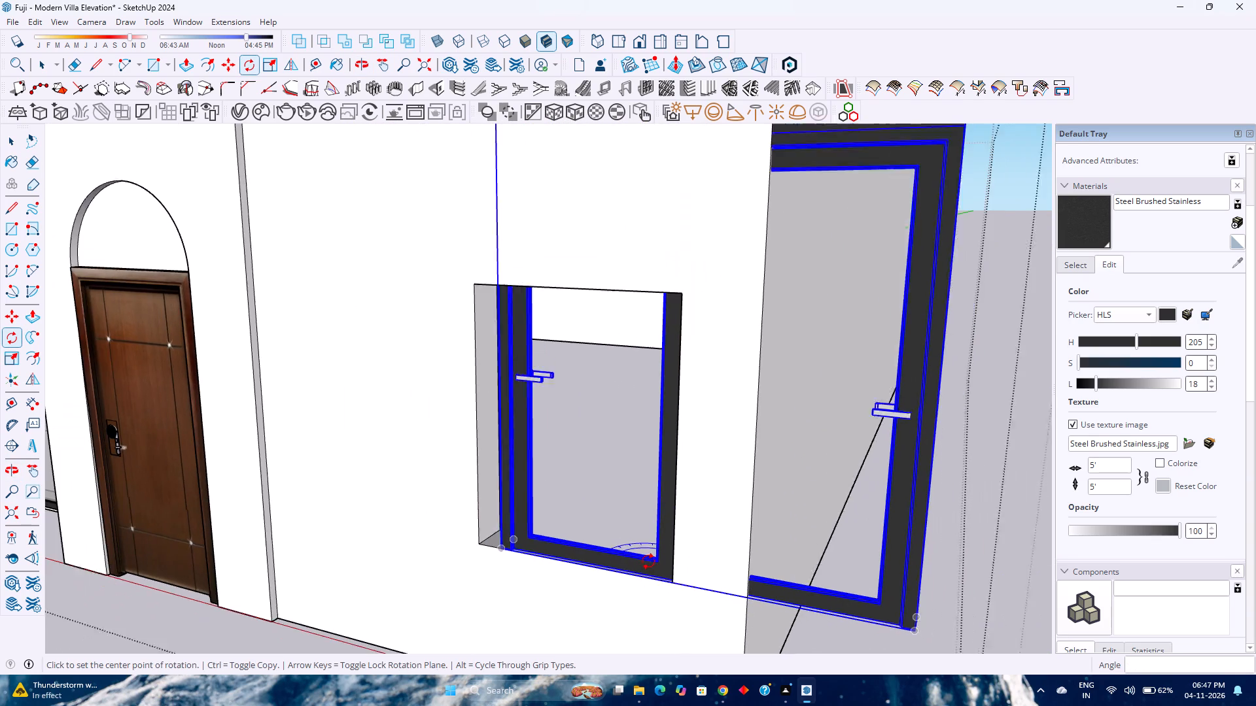
Move the window by its lower corner to the outer lower corner of the ground-floor opening.
key("m")
scroll(532, 552, "up", 10)
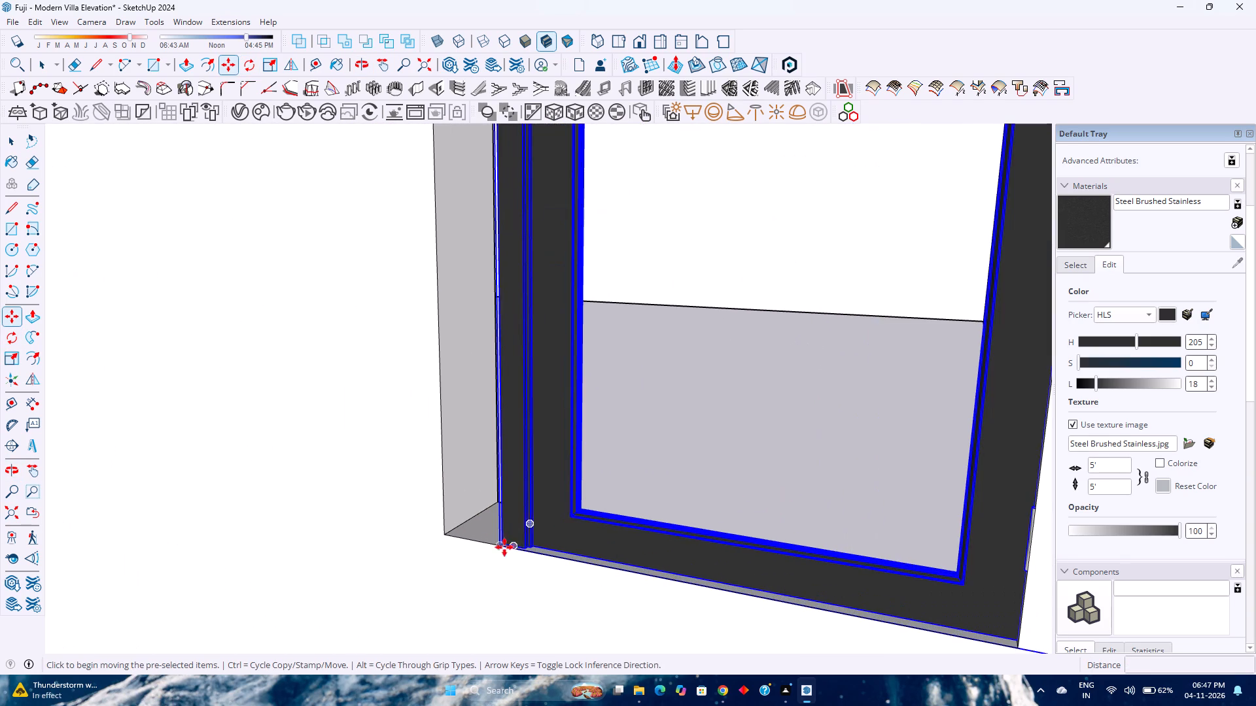
left_click(501, 543)
left_click(446, 532)
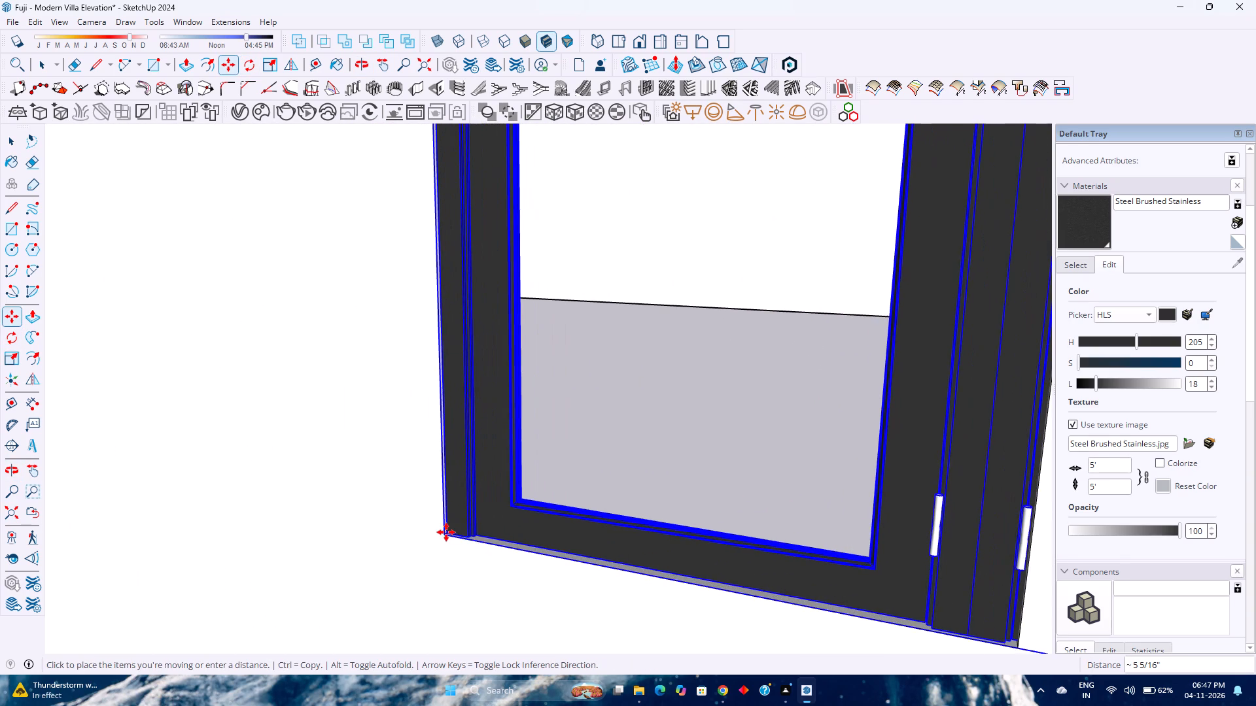
scroll(446, 532, "down", 10)
scroll(445, 531, "up", 1)
scroll(445, 531, "down", 4)
Scale the window's width to about 0.54 along the green axis so it ends at the opening's far side edge.
key("s")
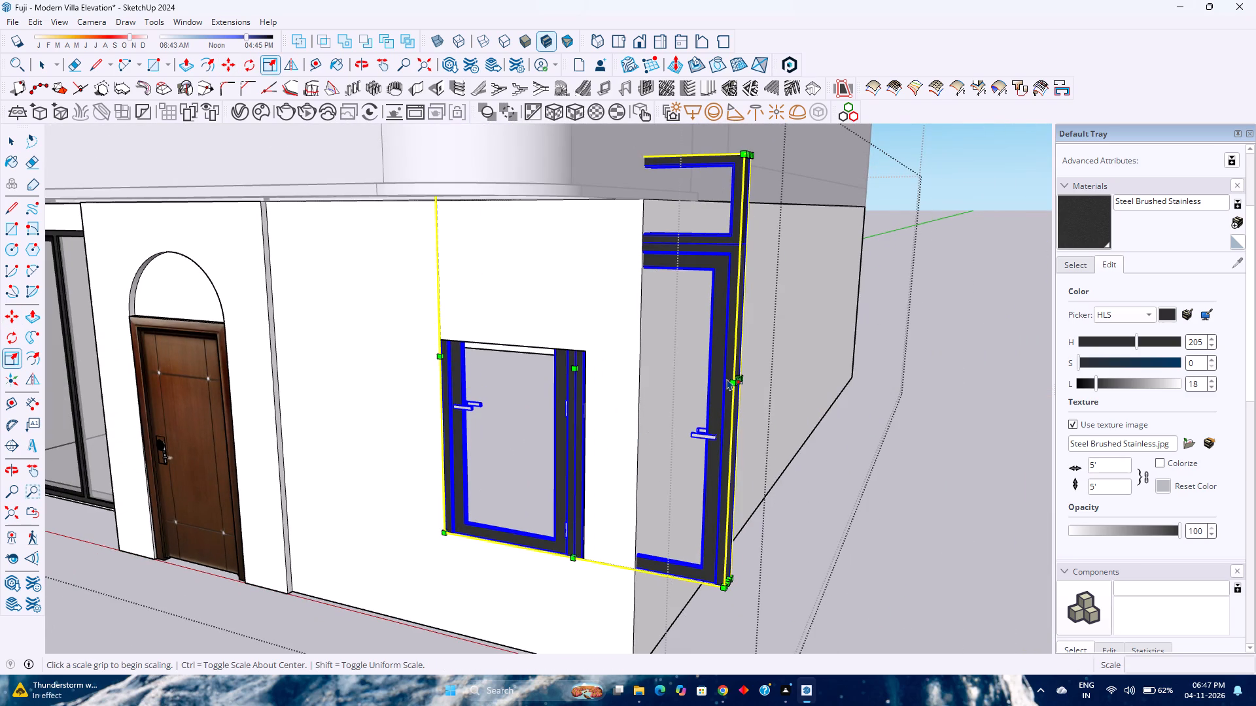
scroll(727, 378, "up", 11)
left_click(748, 382)
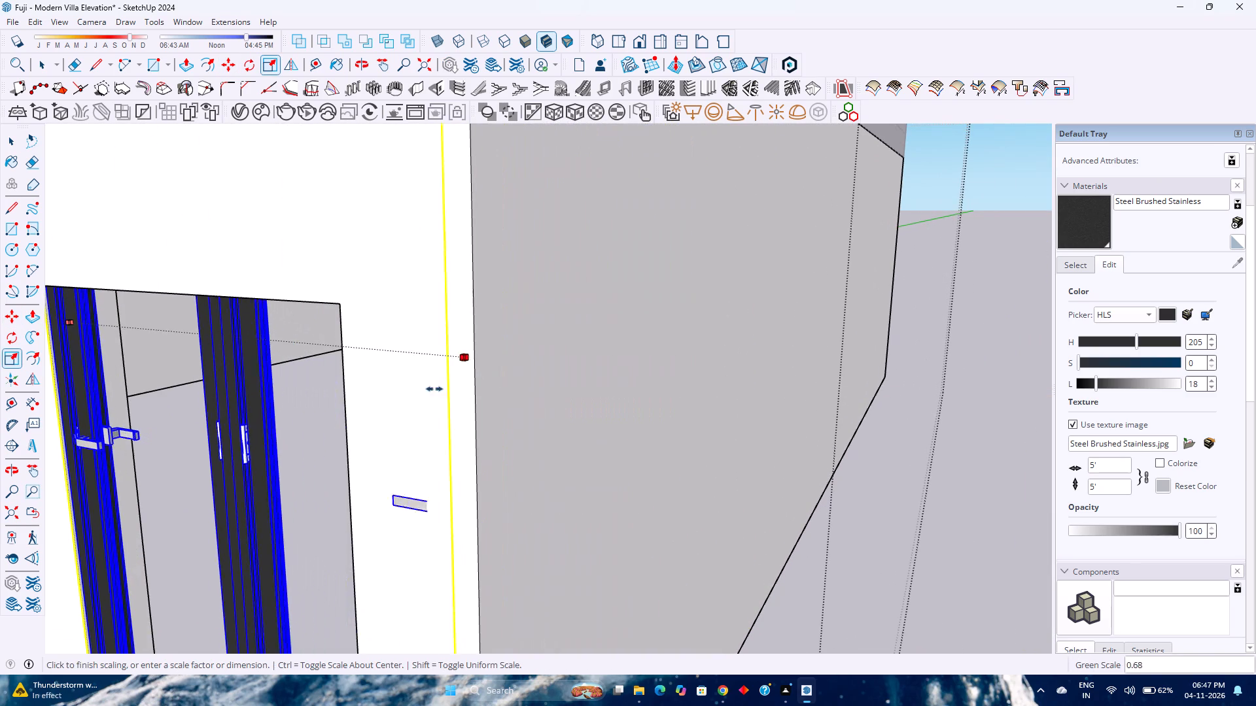
left_click(341, 362)
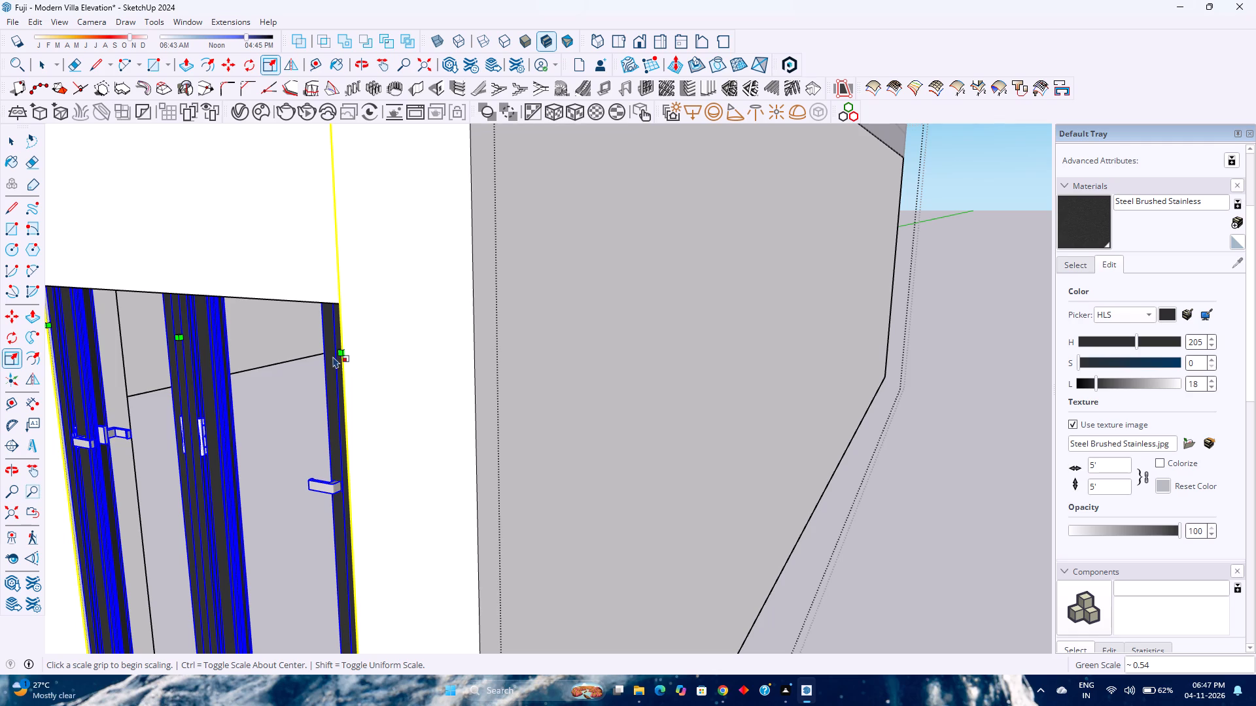
Scale the window's height to about 0.54 along the blue axis, bringing its top down to the opening's top edge.
scroll(333, 356, "down", 4)
scroll(332, 353, "up", 1)
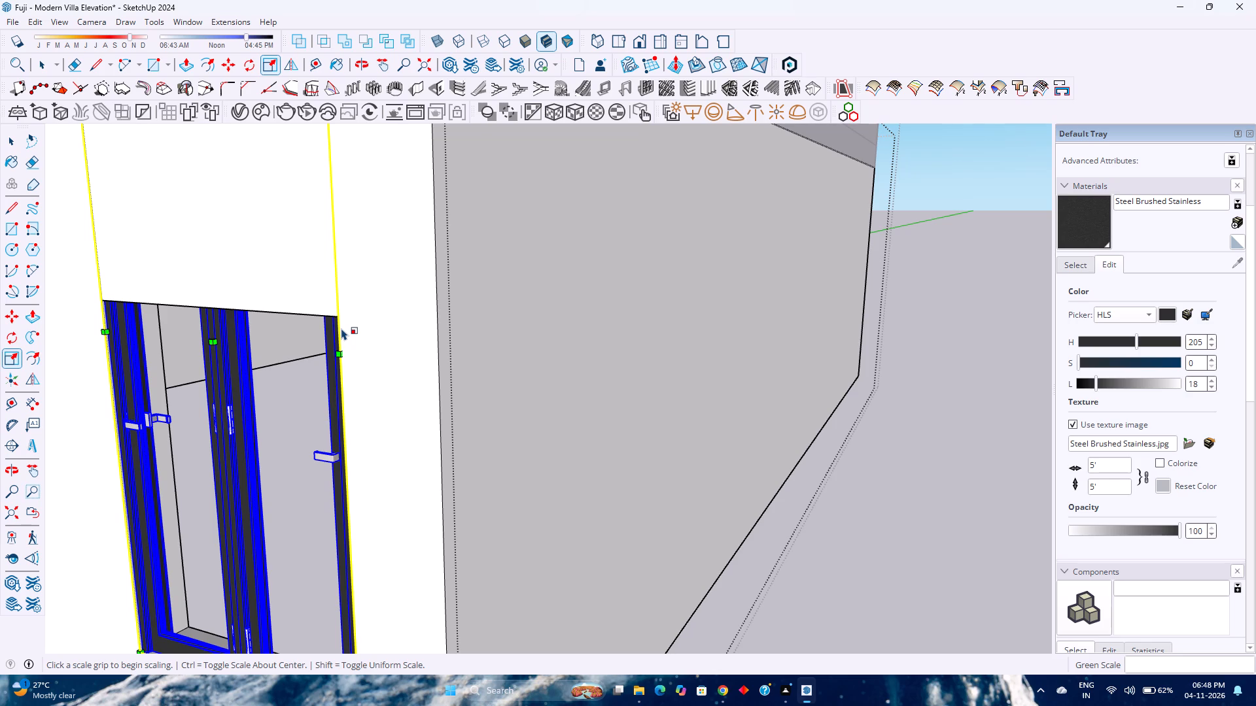
scroll(315, 194, "down", 13)
scroll(315, 194, "up", 2)
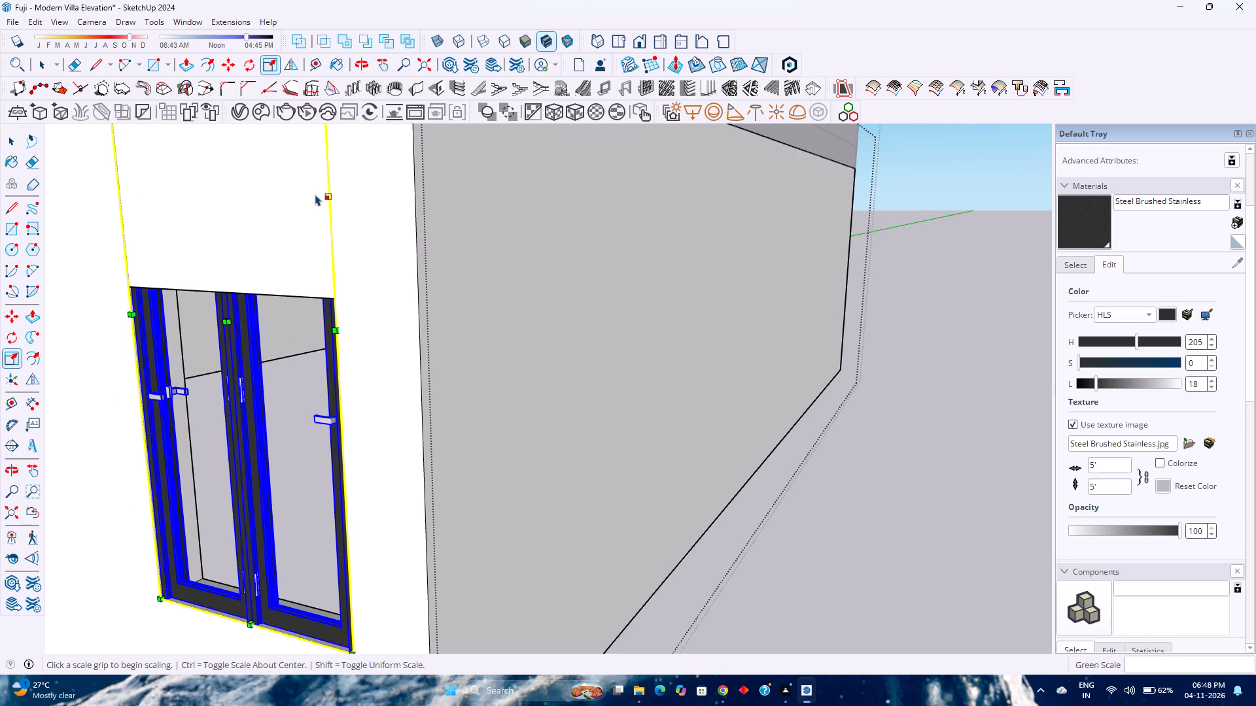
scroll(315, 194, "down", 3)
scroll(315, 194, "up", 2)
scroll(315, 194, "down", 3)
middle_click_drag(315, 194, 326, 300, "shift")
middle_click(326, 300, "shift")
scroll(327, 266, "down", 3)
middle_click_drag(304, 253, 318, 219)
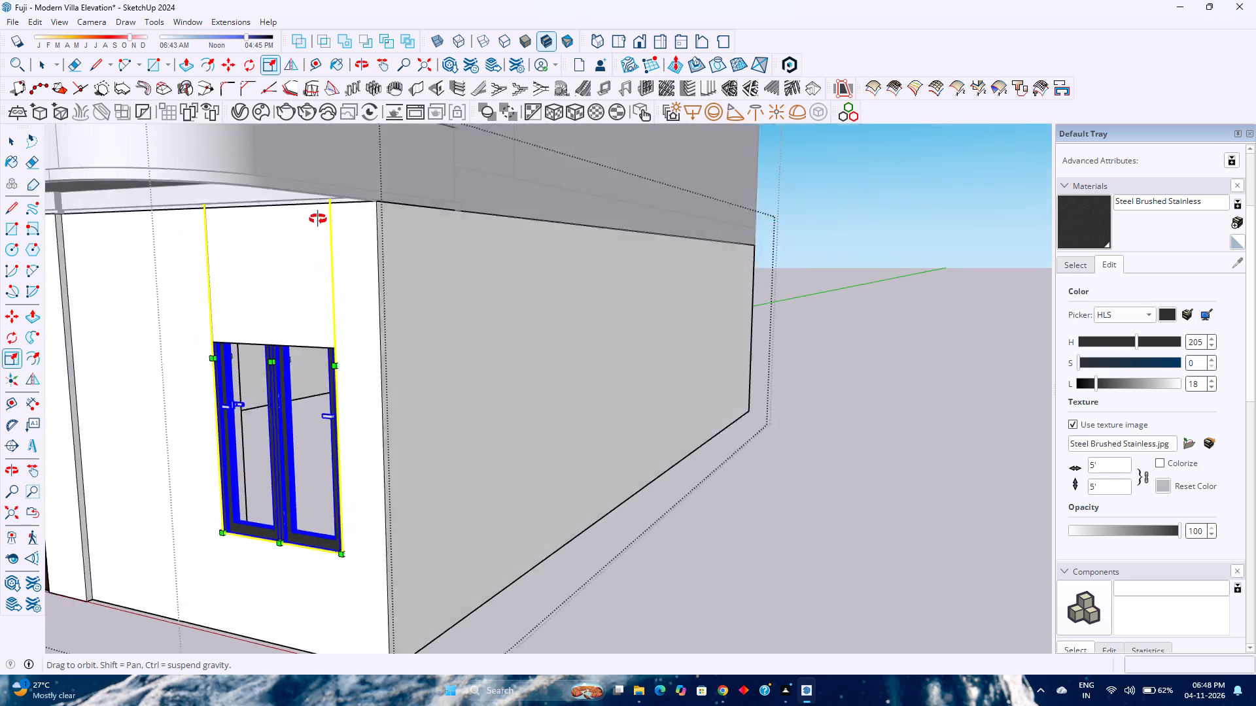
middle_click_drag(318, 219, 370, 203)
middle_click(370, 203)
key("k")
scroll(234, 198, "up", 6)
left_click(279, 165)
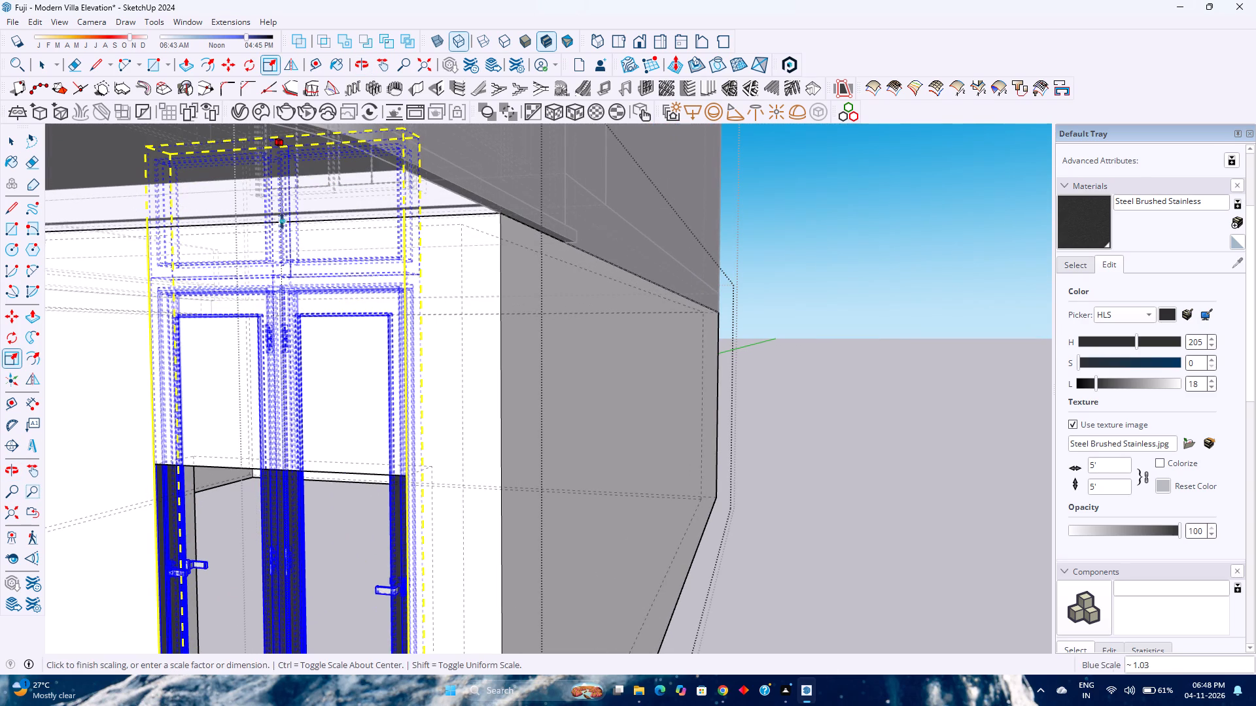
key("k")
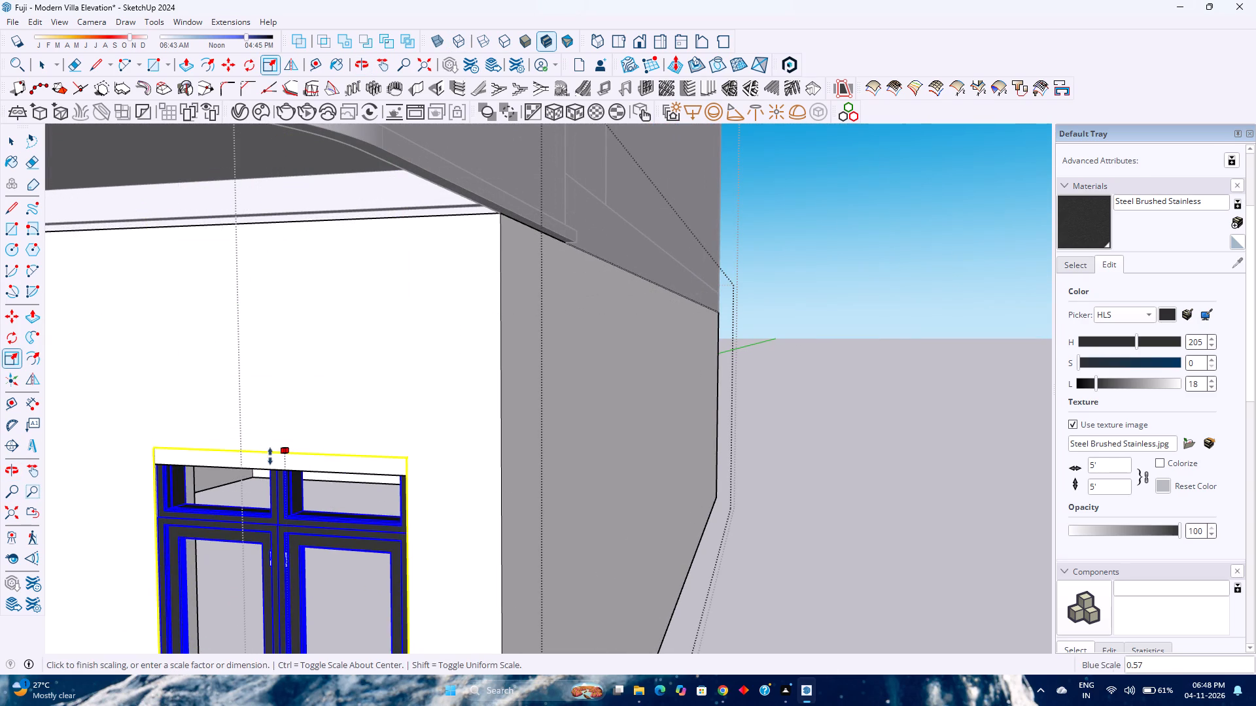
left_click(319, 471)
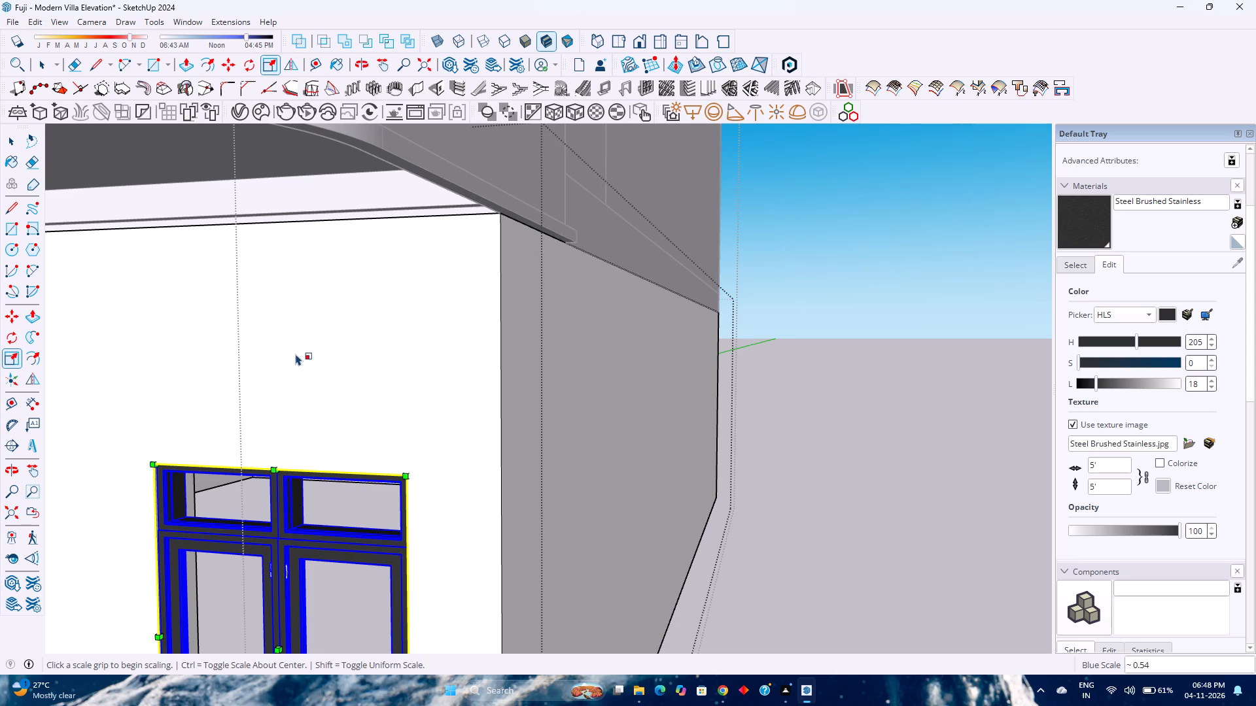
scroll(239, 369, "down", 4)
key("space")
scroll(239, 363, "down", 4)
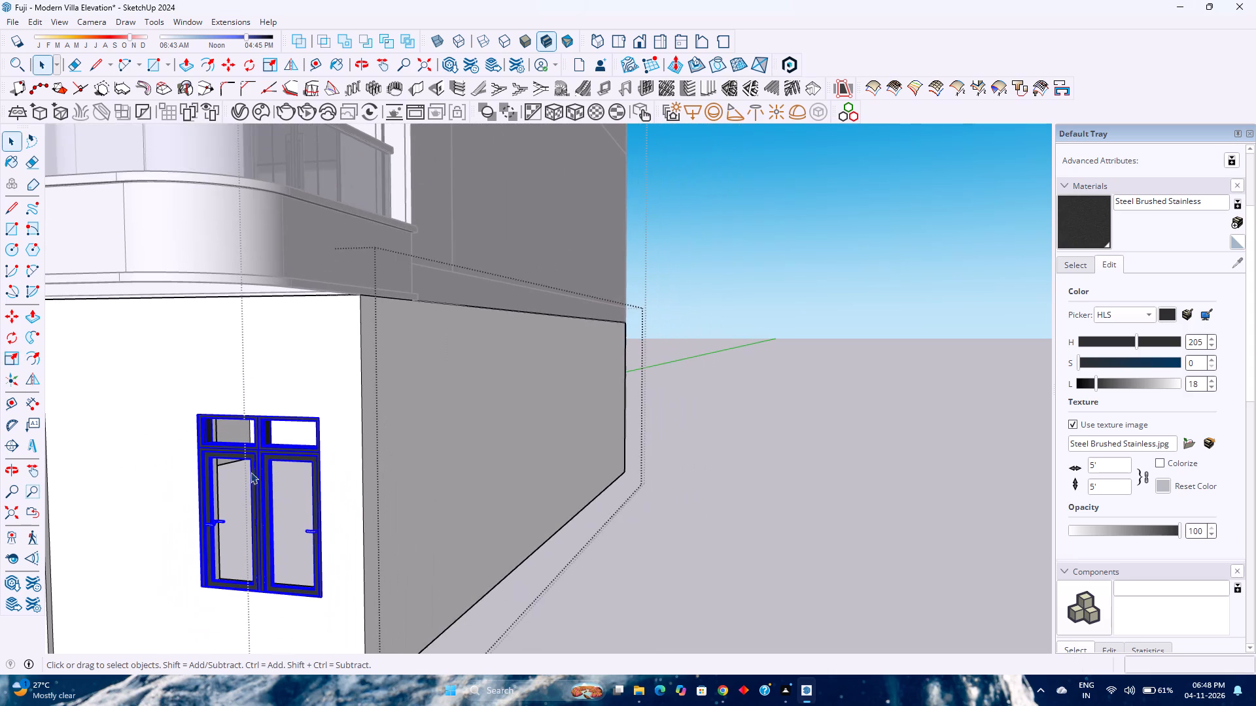
Move the window 1" back into the opening from the wall's outer face, starting at its lower corner.
scroll(239, 580, "up", 5)
key("m")
scroll(202, 591, "up", 7)
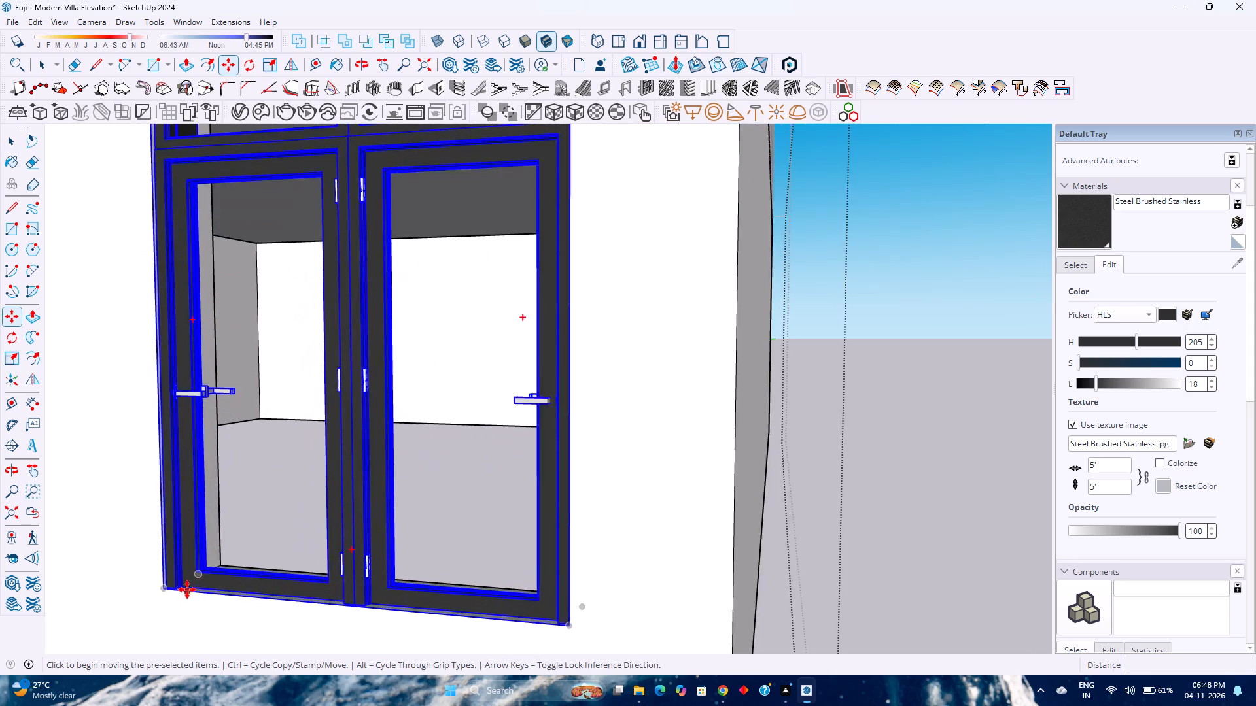
scroll(187, 590, "up", 2)
middle_click_drag(187, 584, 183, 599)
middle_click_drag(178, 590, 213, 515, "shift")
middle_click(213, 515, "shift")
scroll(210, 506, "up", 3)
middle_click_drag(210, 506, 171, 586)
middle_click(170, 586)
scroll(183, 518, "down", 1)
scroll(183, 517, "up", 16)
middle_click(187, 507)
middle_click_drag(184, 516, 181, 548)
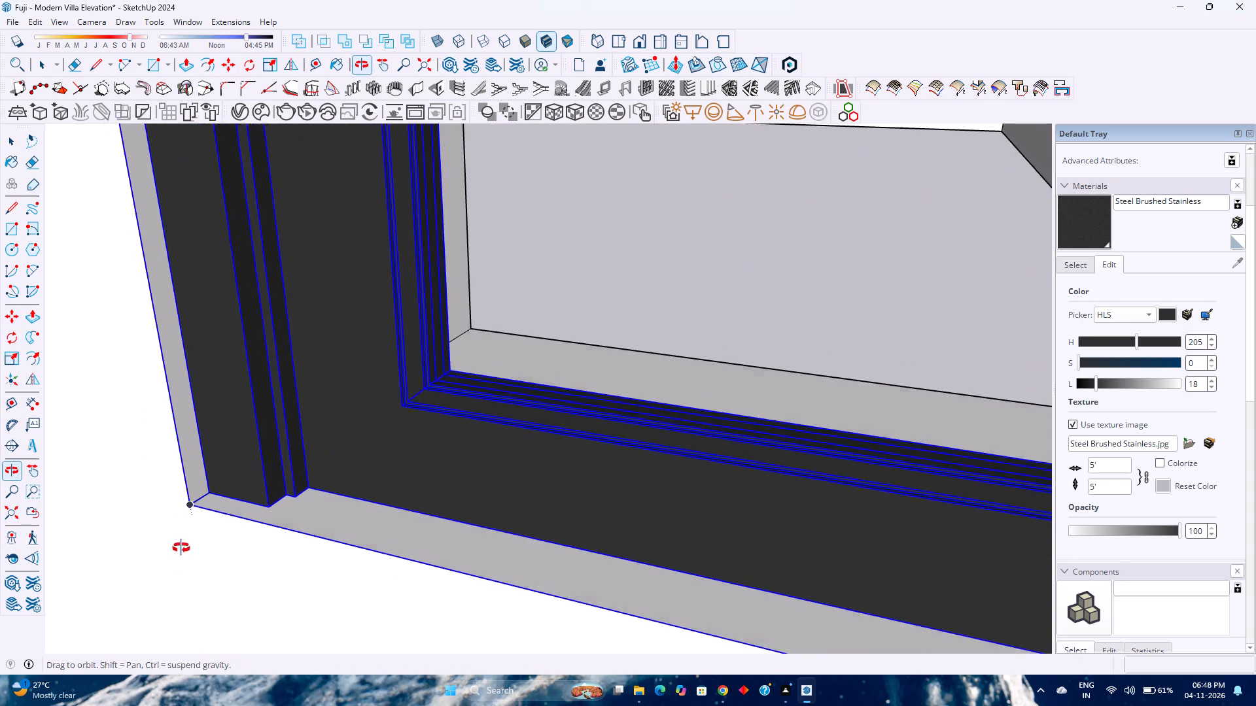
middle_click_drag(181, 548, 179, 562)
left_click(189, 505)
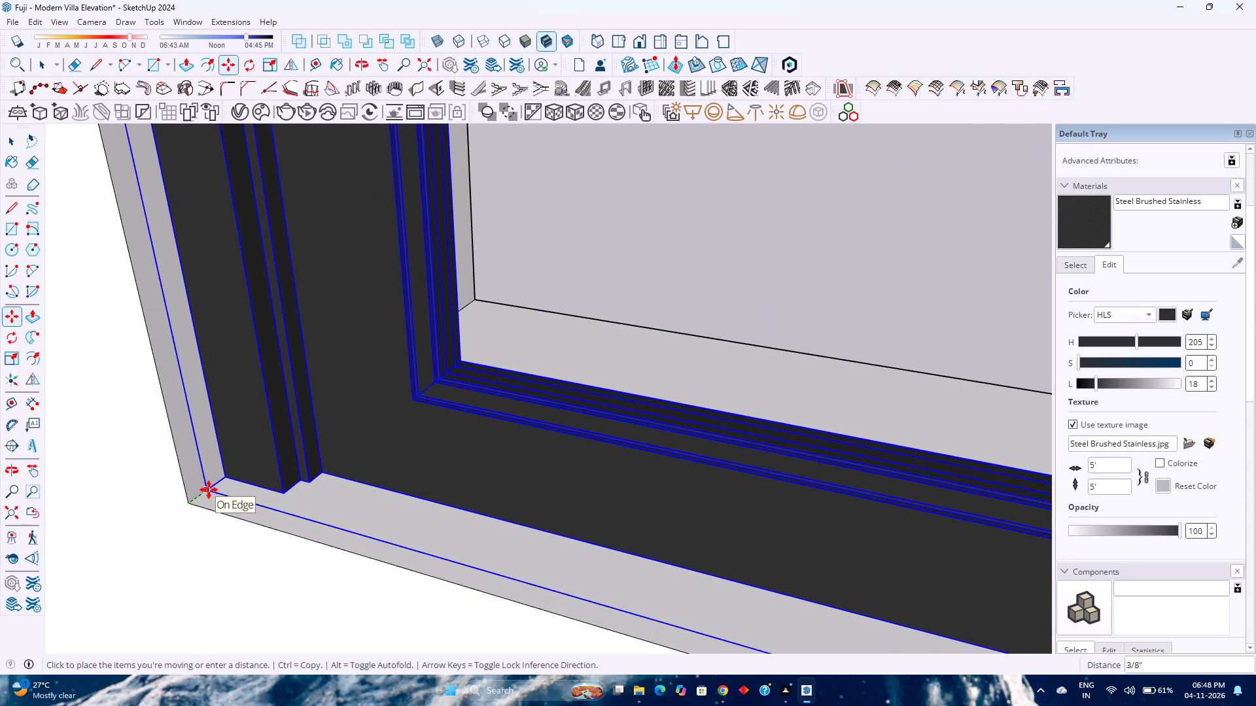
key("1")
key("Return")
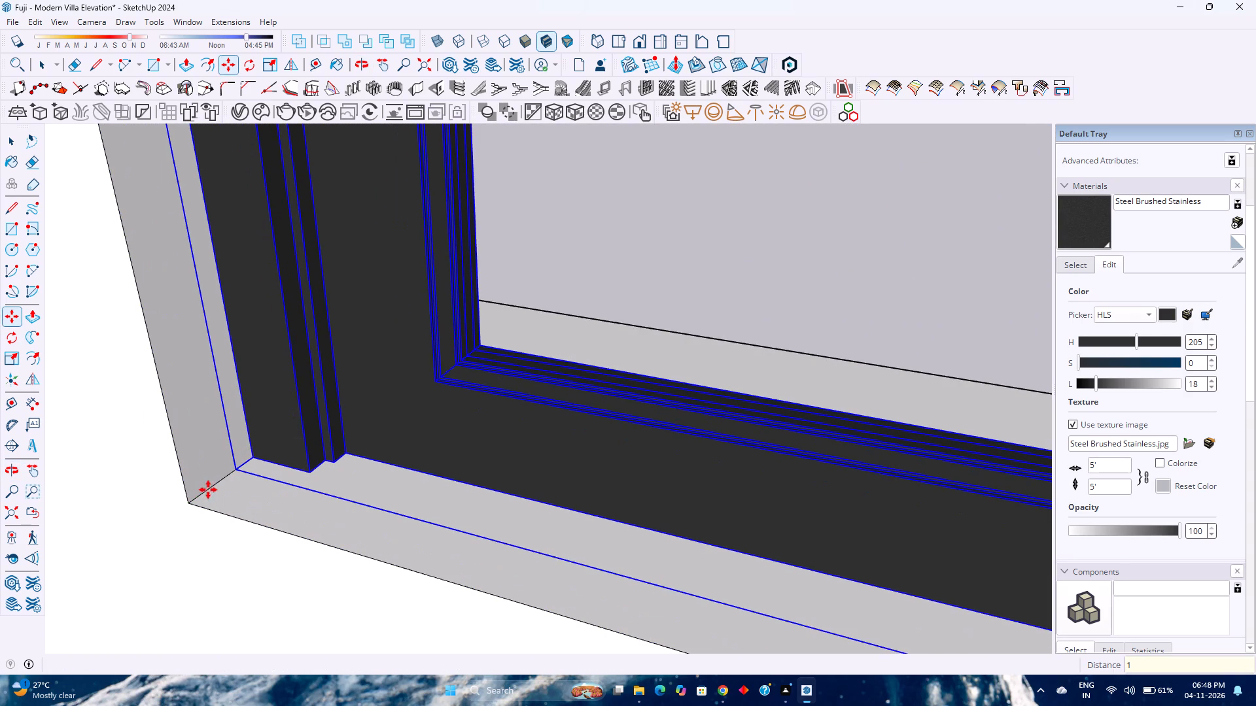
key("space")
scroll(199, 484, "down", 20)
scroll(199, 484, "down", 1)
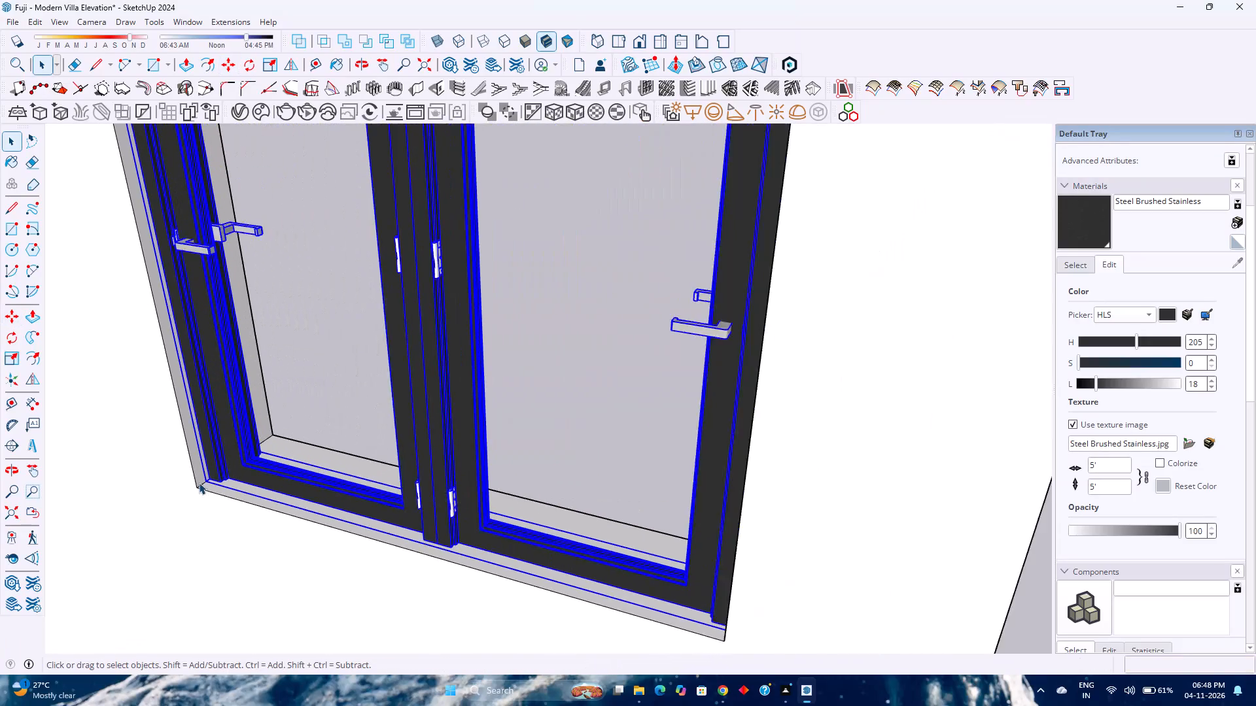
scroll(199, 482, "down", 3)
key("Escape")
scroll(199, 475, "down", 3)
Copy the fitted ground-floor window to the clipboard and leave its wall group.
middle_click_drag(199, 475, 233, 446)
middle_click(233, 446)
scroll(234, 446, "down", 3)
scroll(232, 446, "up", 3)
middle_click_drag(231, 446, 280, 407)
middle_click(280, 407)
scroll(281, 407, "down", 2)
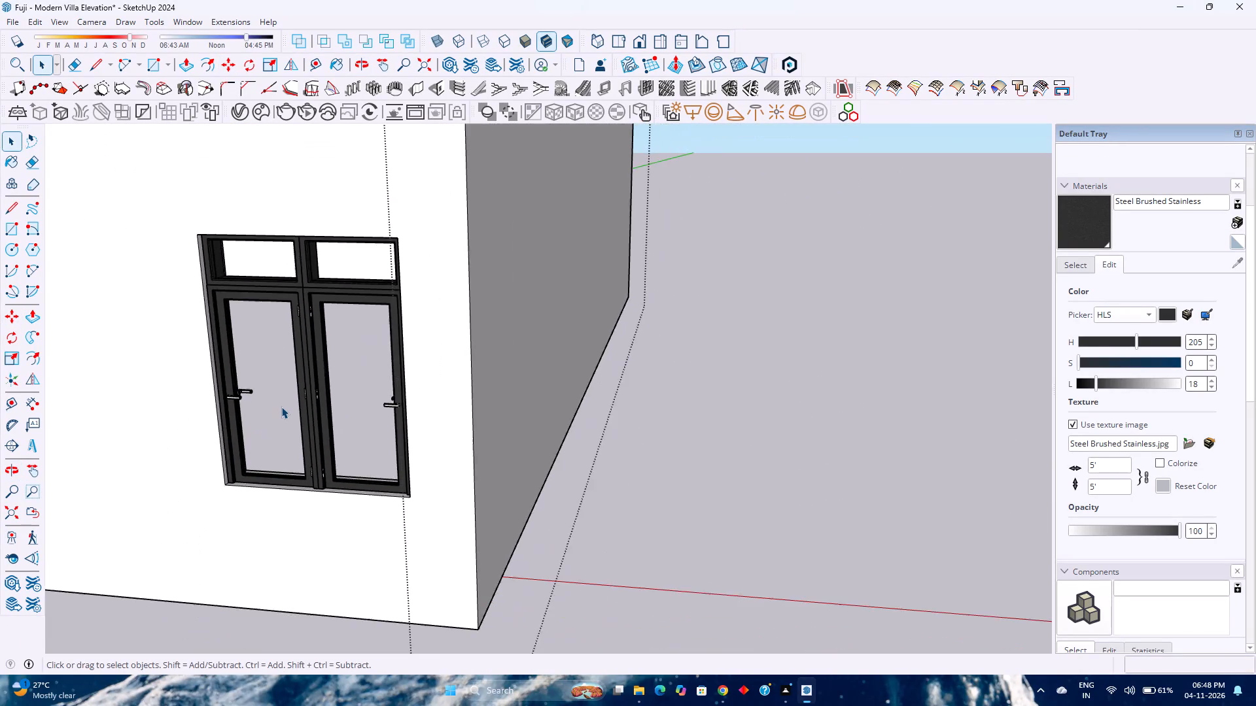
scroll(281, 407, "down", 4)
middle_click_drag(281, 459, 322, 426)
double_click(323, 412)
left_click(321, 412)
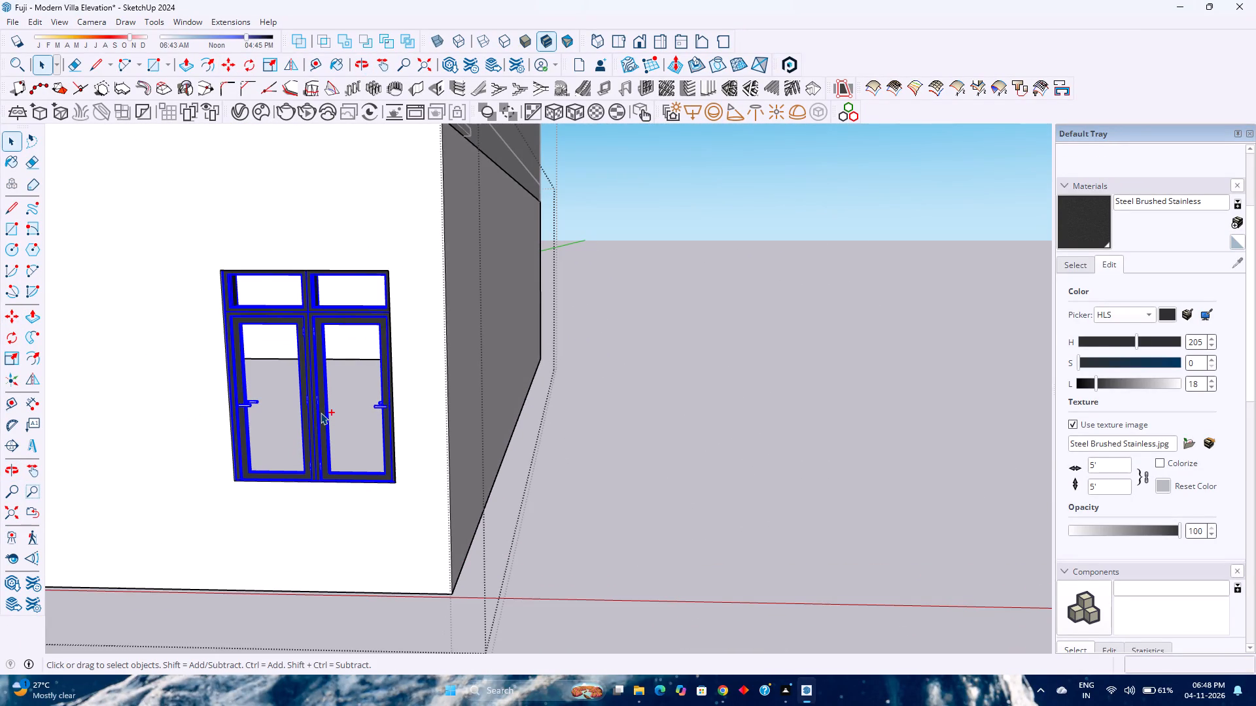
key("ctrl+c")
scroll(321, 412, "down", 4)
key("Escape")
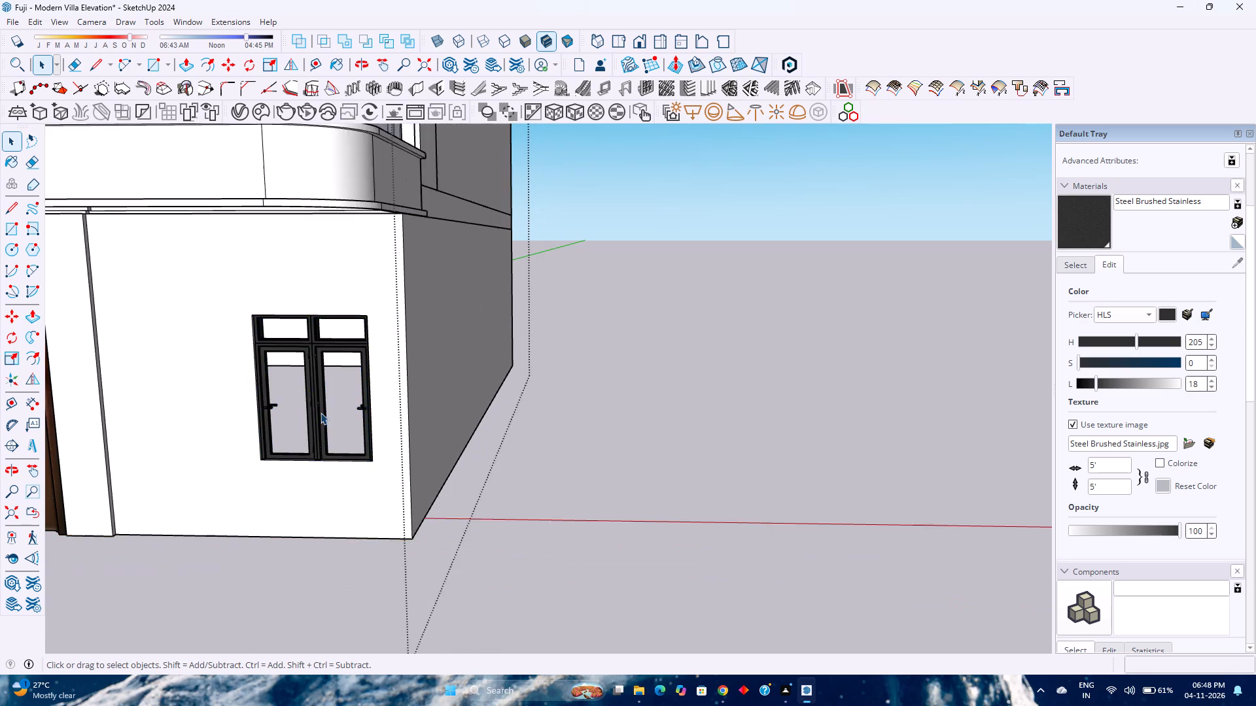
Paste the copied window inside the upper-floor wall group, at the lower corner of the empty opening beside the balcony door.
scroll(321, 412, "down", 4)
scroll(321, 412, "up", 1)
scroll(321, 412, "down", 3)
middle_click_drag(267, 396, 296, 437, "shift")
middle_click_drag(300, 443, 336, 497, "shift")
middle_click(337, 497, "shift")
scroll(336, 463, "down", 4)
middle_click_drag(262, 428, 457, 490, "shift")
middle_click(457, 490, "shift")
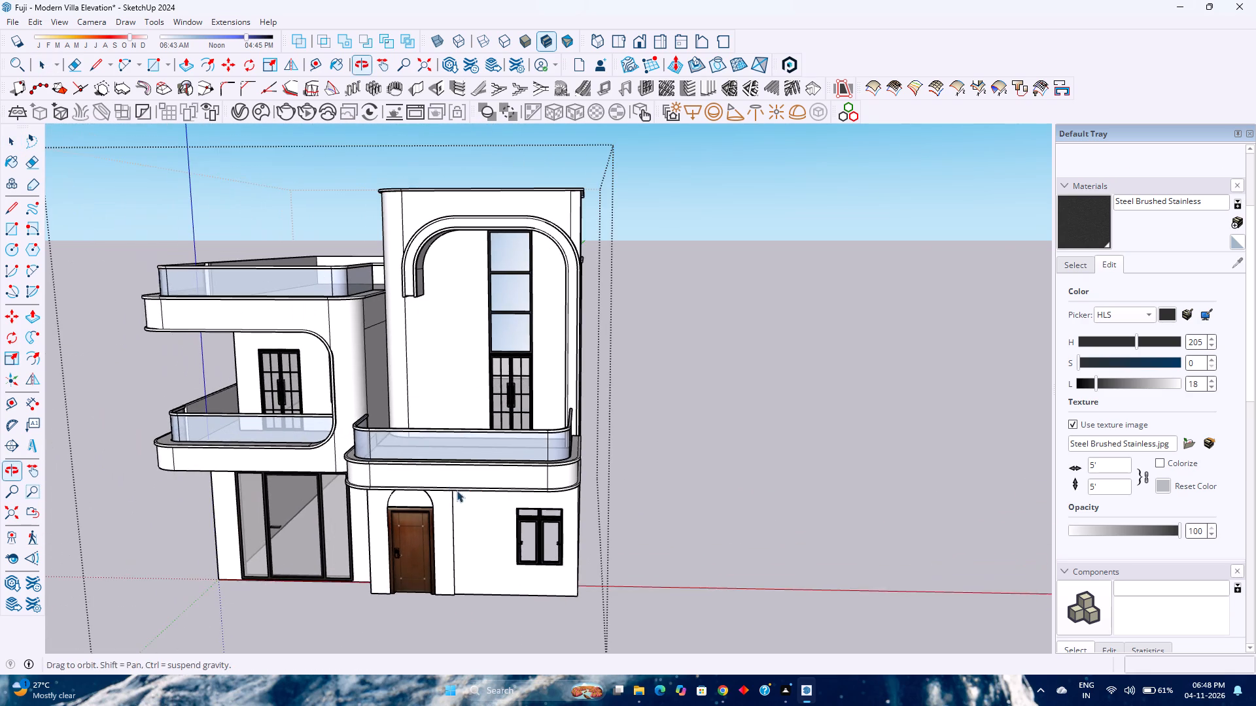
scroll(347, 378, "up", 4)
middle_click_drag(347, 378, 523, 380)
middle_click(523, 380)
middle_click(347, 458, "shift")
middle_click_drag(343, 452, 0, 433, "shift")
scroll(103, 388, "up", 5)
scroll(301, 430, "up", 4)
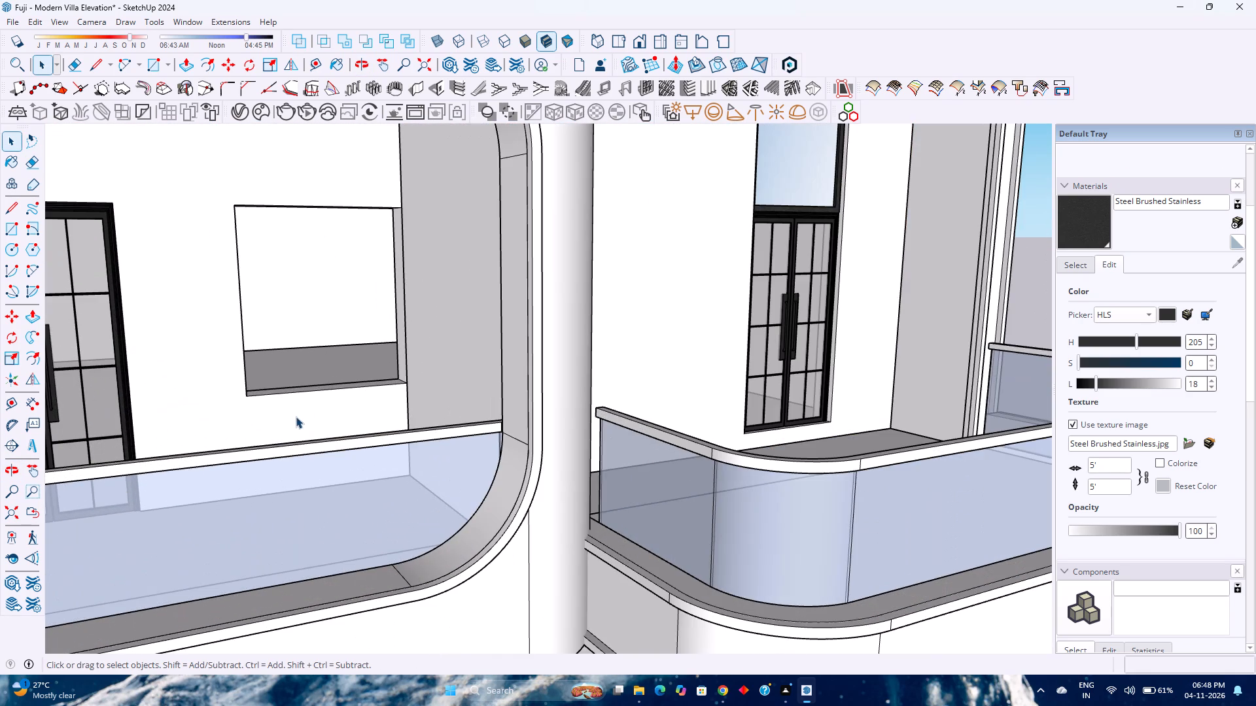
double_click(293, 402)
scroll(293, 402, "up", 2)
middle_click_drag(293, 402, 220, 427)
middle_click(220, 427)
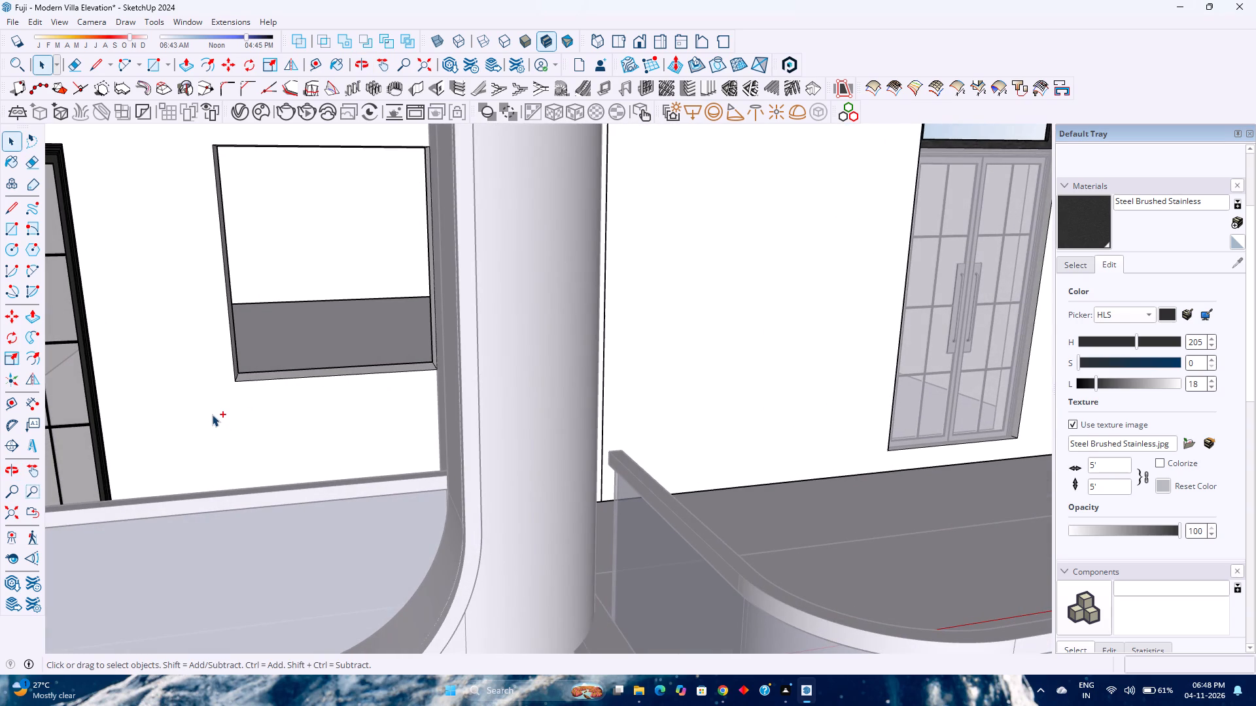
key("ctrl+v")
scroll(238, 382, "down", 4)
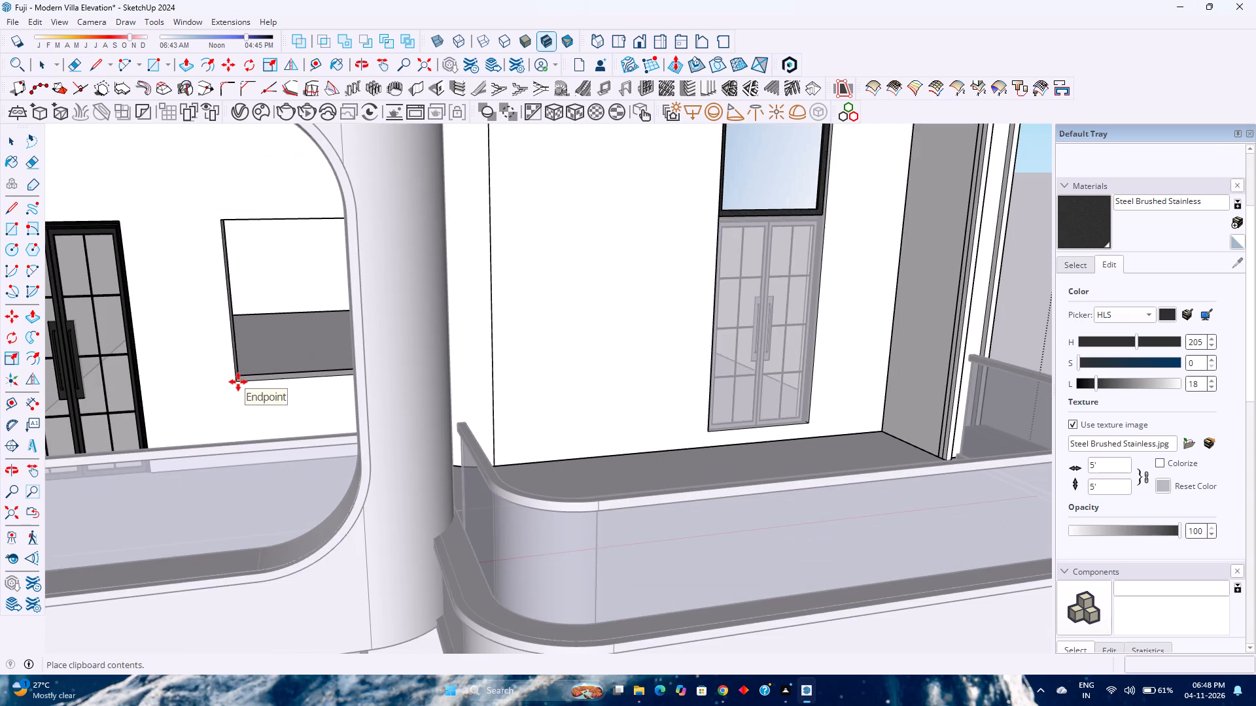
scroll(230, 382, "up", 8)
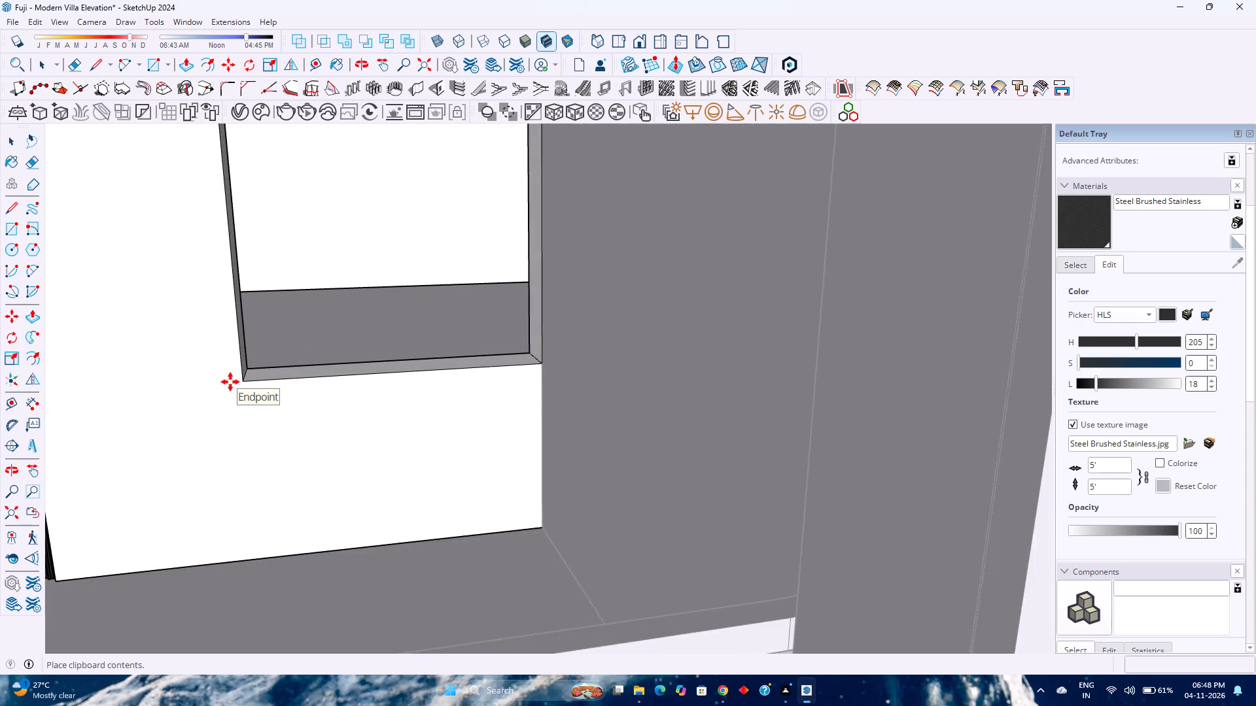
middle_click(230, 382)
middle_click(230, 382)
middle_click_drag(230, 382, 168, 378, "shift")
middle_click(168, 378, "shift")
scroll(168, 378, "down", 6)
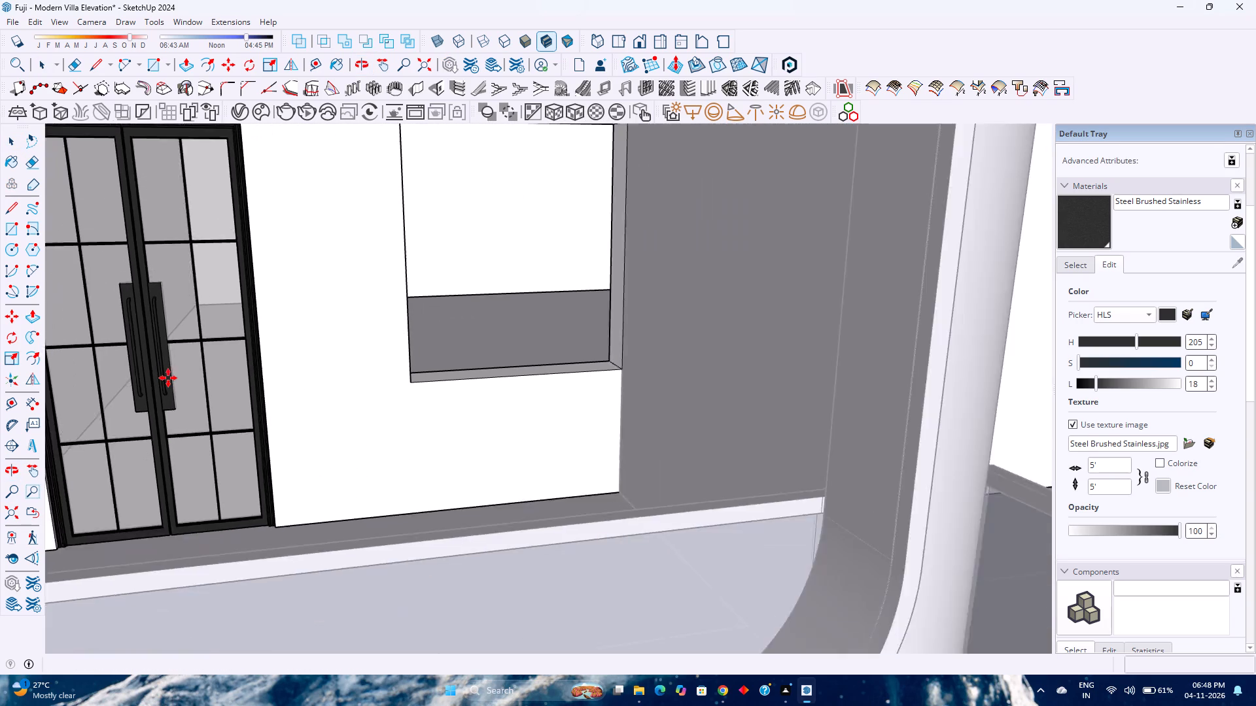
scroll(168, 378, "down", 2)
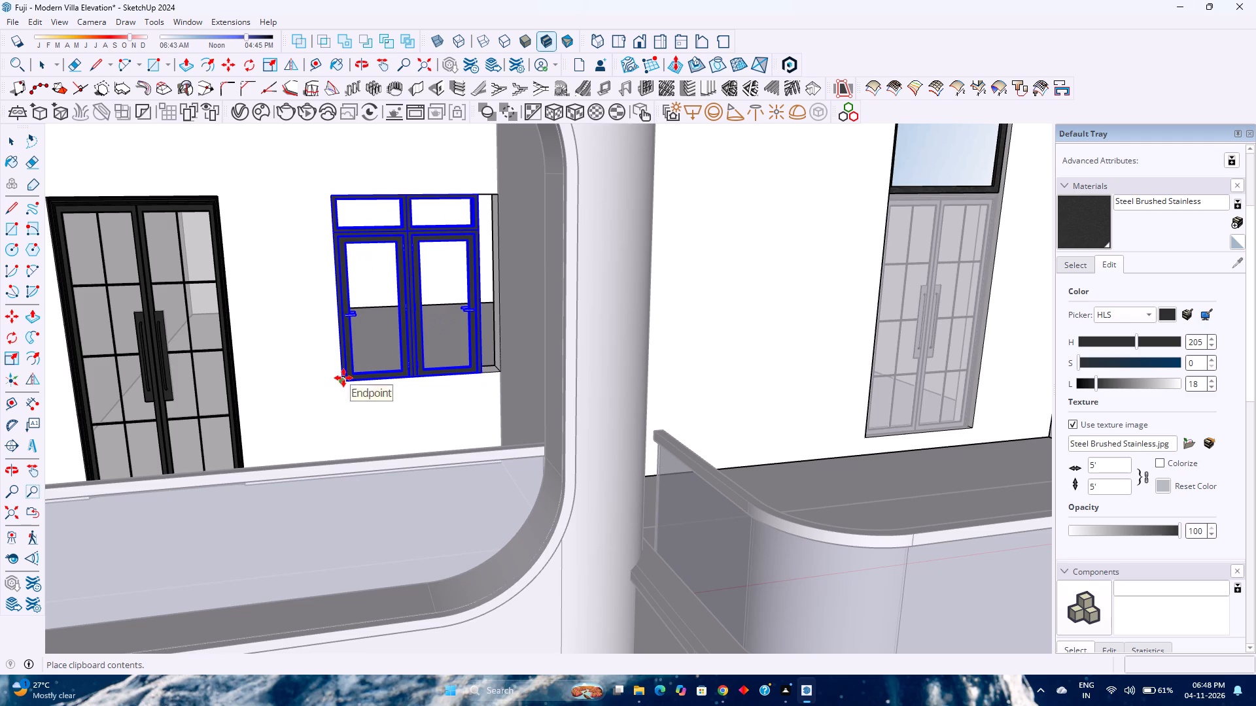
left_click(343, 378)
Scale the pasted window's width to about 1.14 along the green axis so it fills the upper-floor opening.
key("s")
scroll(457, 290, "up", 5)
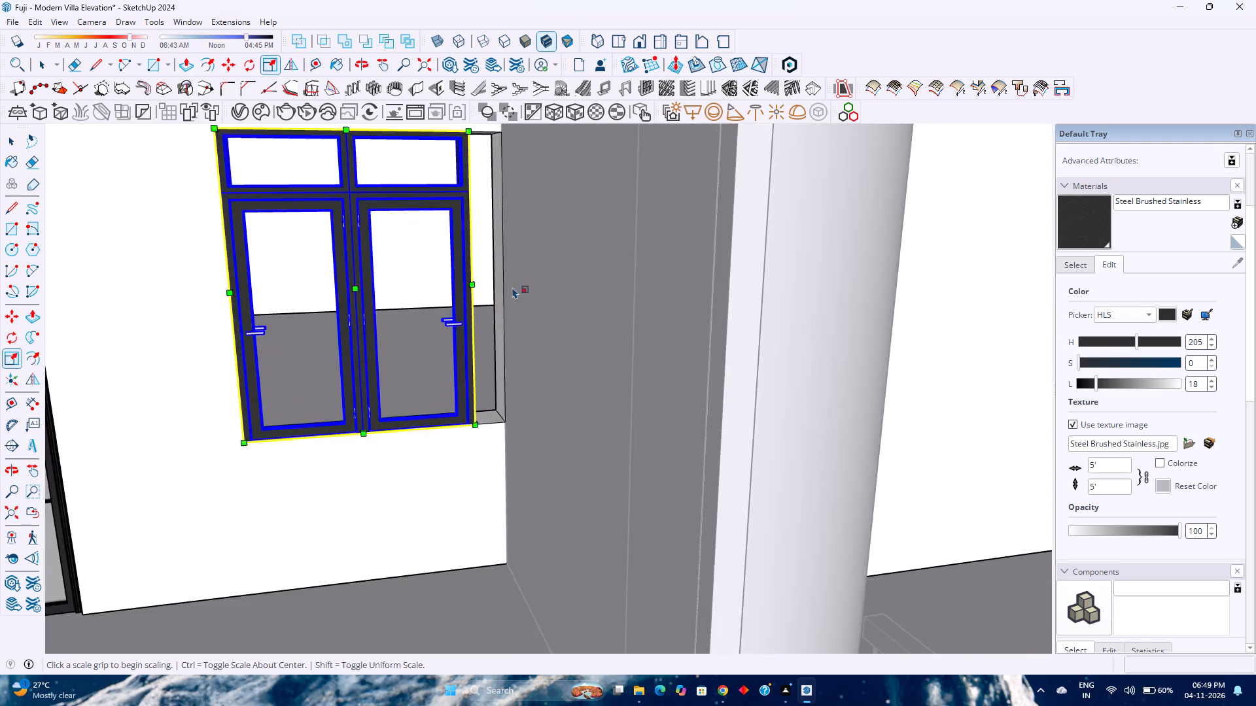
scroll(512, 287, "up", 3)
scroll(475, 283, "down", 1)
middle_click(475, 282)
middle_click(470, 284)
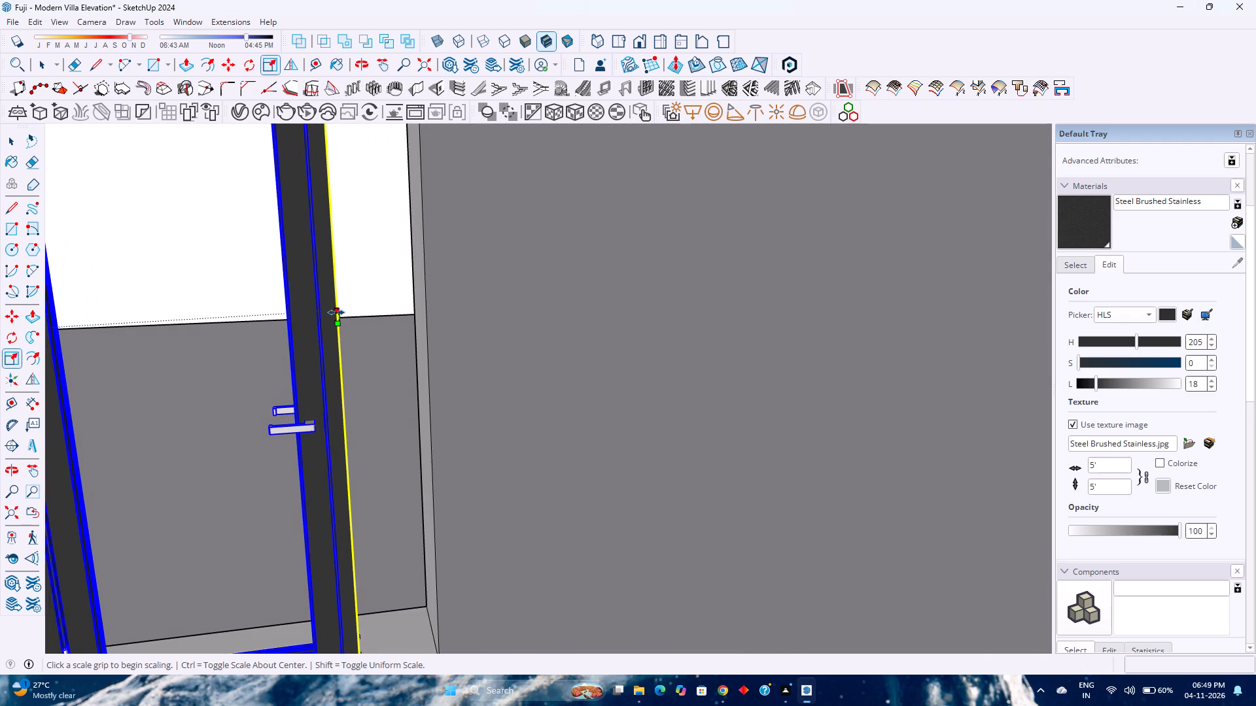
left_click(336, 315)
left_click(432, 265)
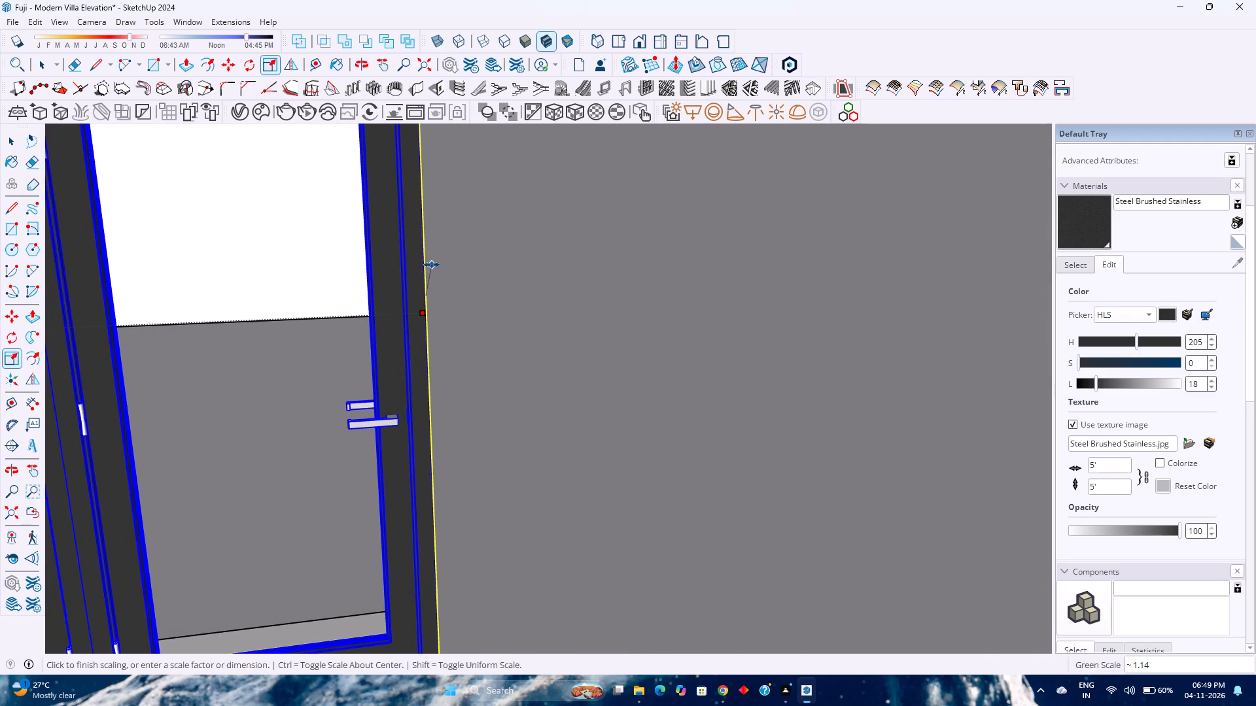
scroll(371, 317, "down", 6)
key("space")
scroll(371, 317, "down", 6)
Close the wall group, view the whole villa and save the model.
left_click(15, 509)
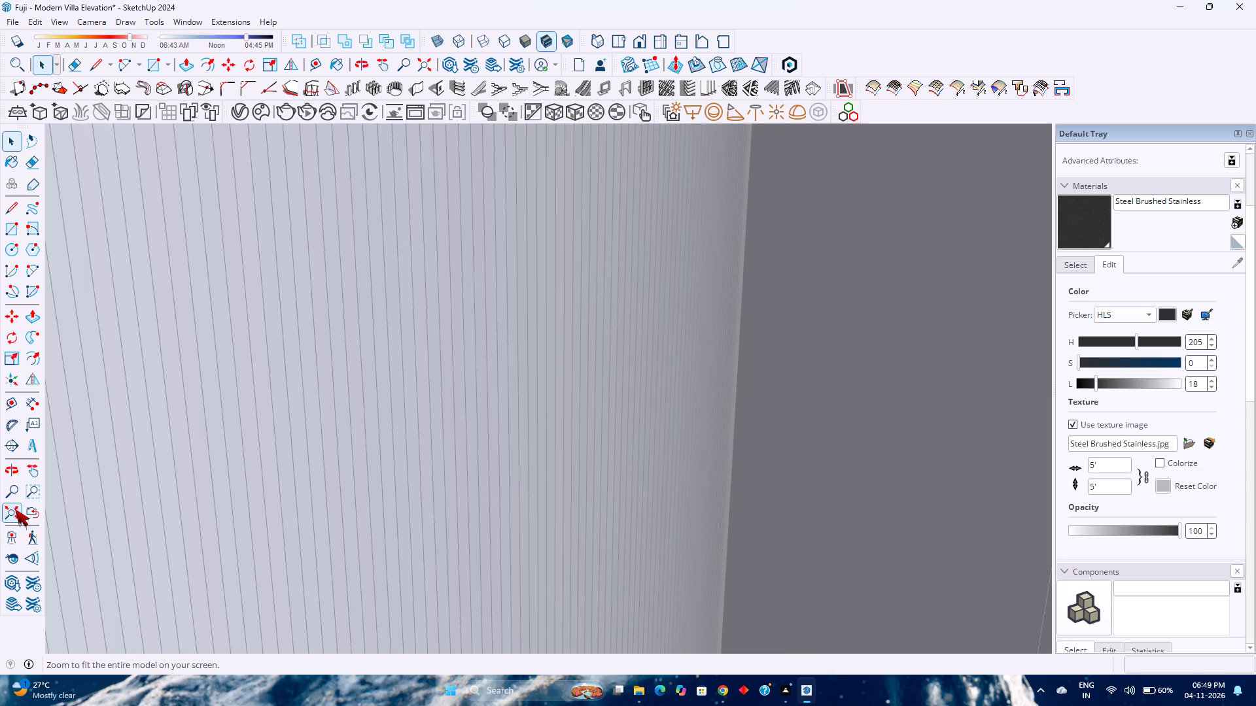
scroll(226, 473, "down", 3)
middle_click_drag(226, 473, 220, 441)
middle_click(220, 441)
key("Escape")
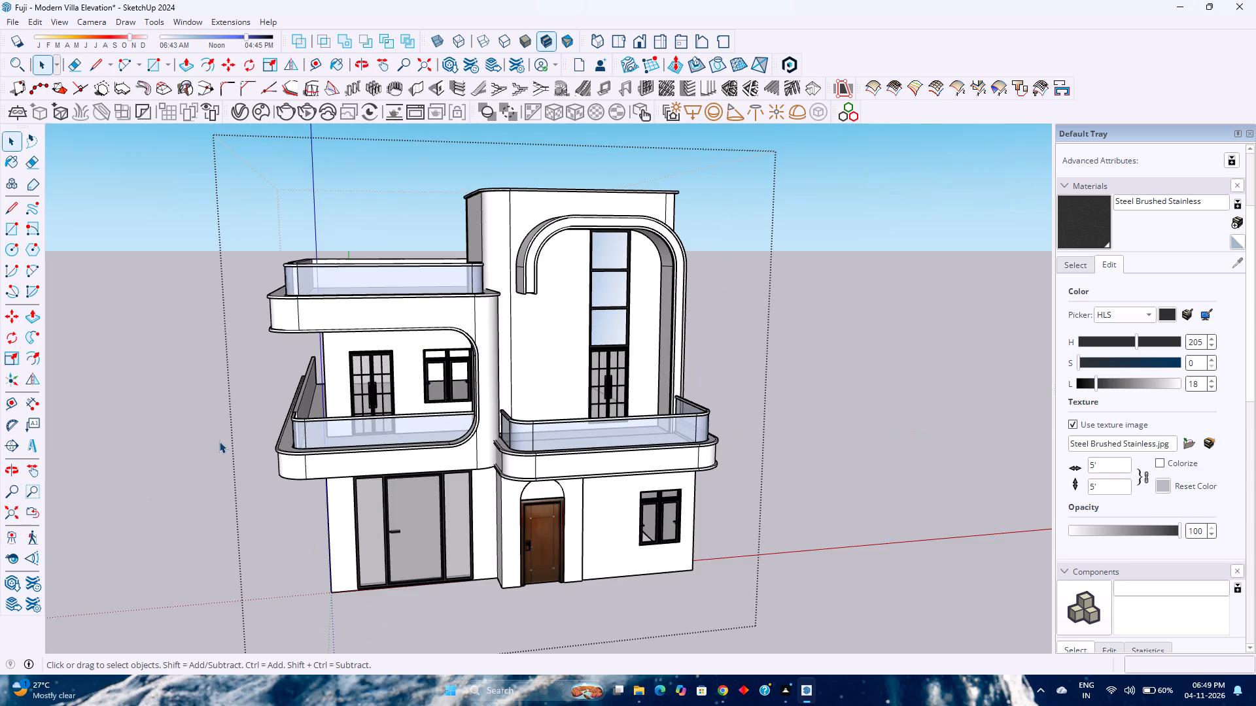
scroll(219, 441, "down", 9)
key("ctrl+s")
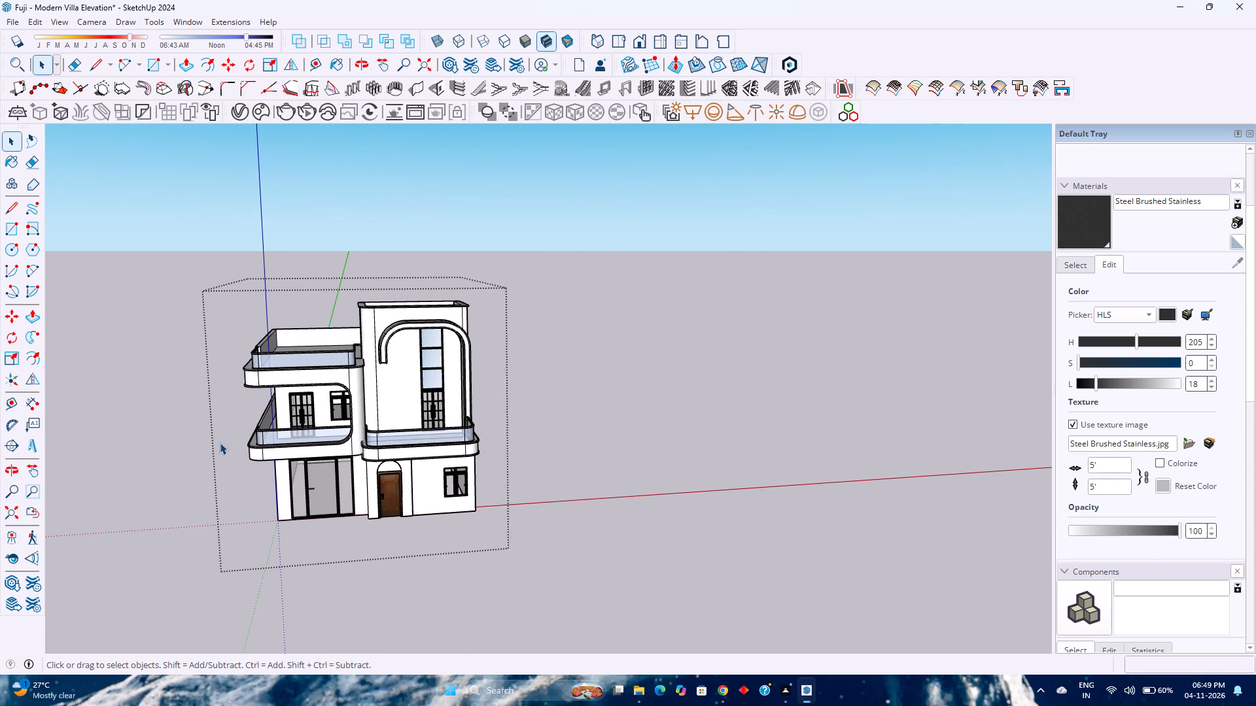
scroll(220, 443, "down", 3)
scroll(334, 495, "up", 1)
scroll(407, 532, "up", 5)
Review the whole villa elevation from the front and from the side.
scroll(396, 512, "up", 6)
middle_click_drag(396, 510, 359, 492)
scroll(358, 486, "down", 9)
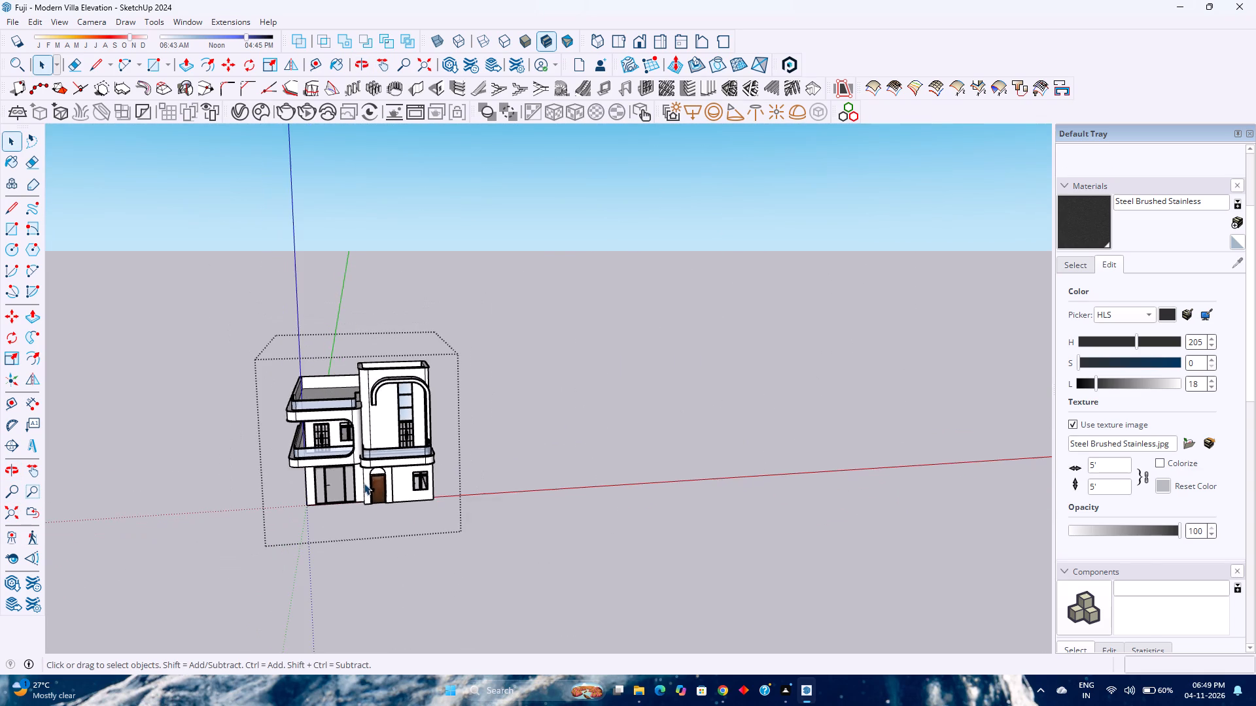
middle_click_drag(364, 480, 341, 474)
middle_click_drag(330, 471, 139, 469)
middle_click(139, 469)
scroll(156, 465, "down", 3)
scroll(371, 419, "up", 2)
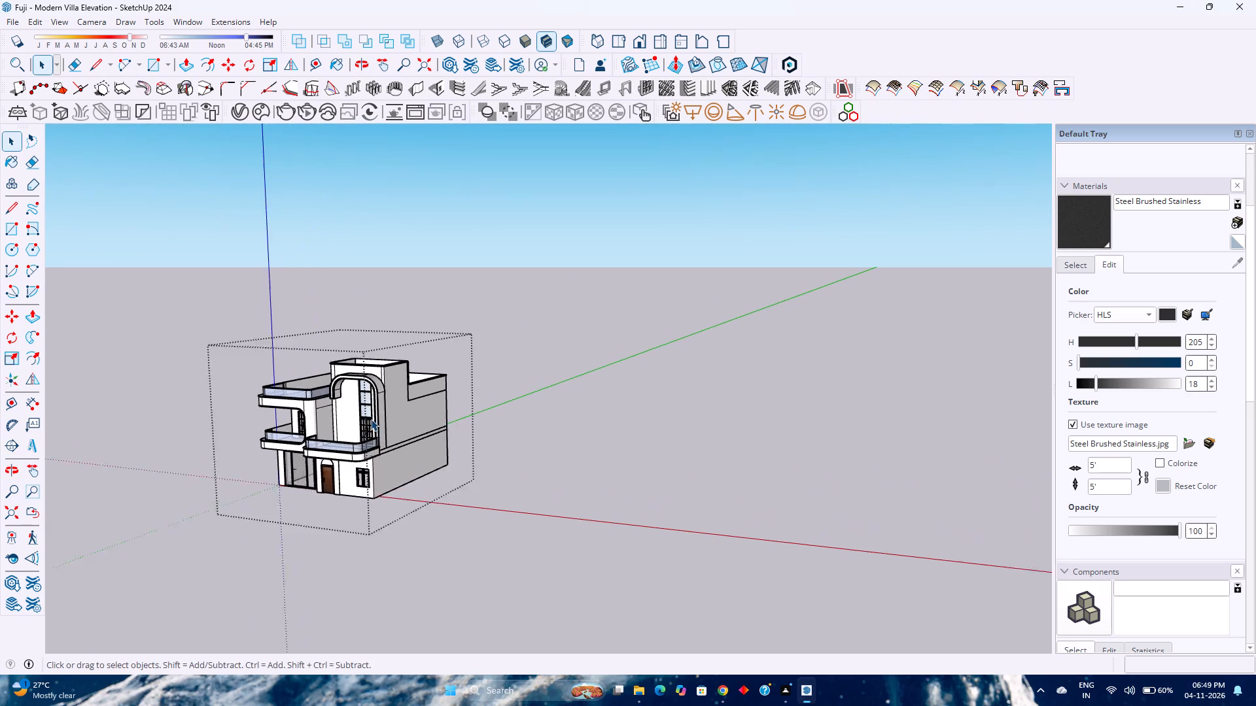
scroll(371, 419, "up", 8)
scroll(347, 431, "down", 3)
scroll(347, 431, "up", 3)
scroll(347, 431, "down", 3)
scroll(347, 431, "up", 2)
scroll(347, 431, "down", 3)
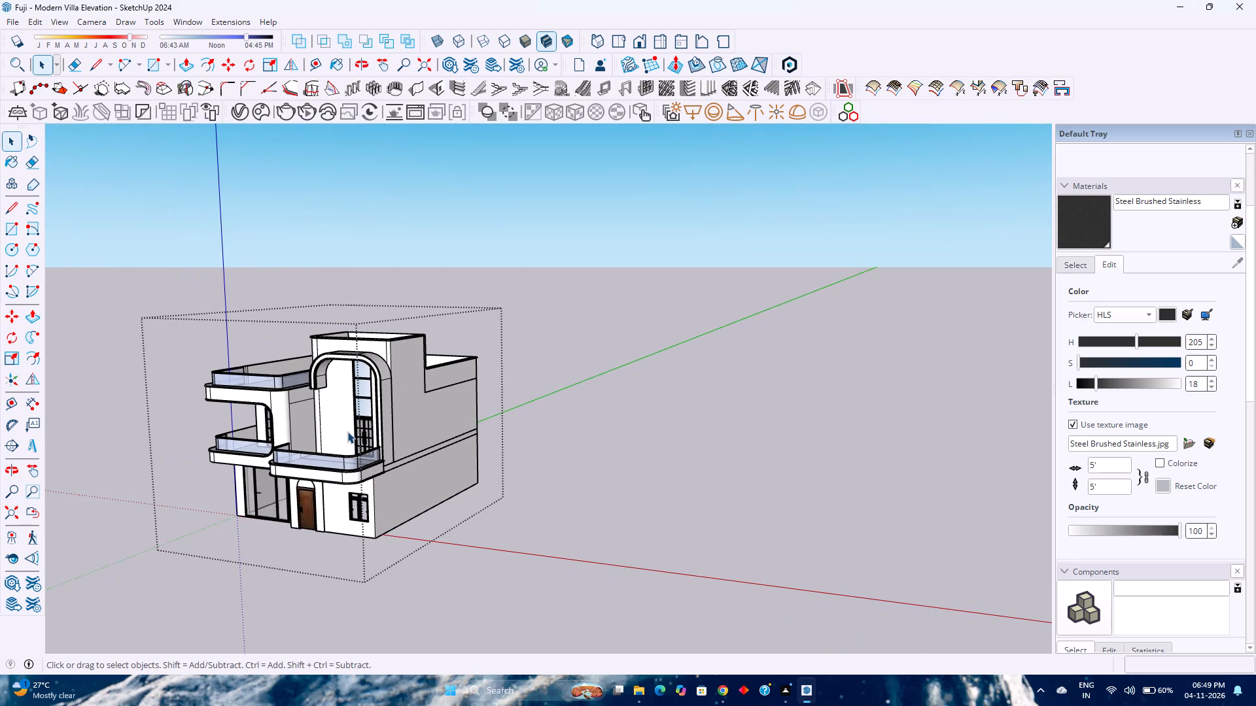
scroll(347, 431, "down", 4)
scroll(347, 431, "up", 7)
middle_click(319, 451)
middle_click(319, 450)
middle_click(319, 450)
middle_click_drag(321, 448, 377, 419)
middle_click(377, 419)
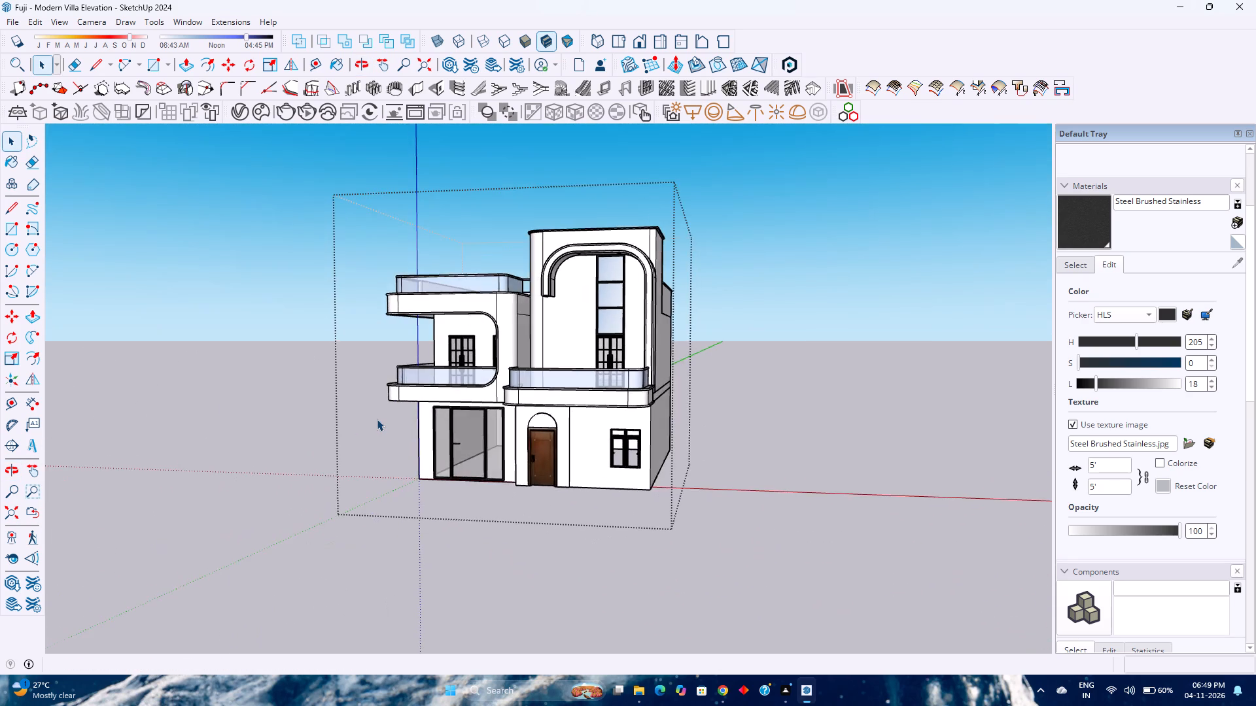
scroll(377, 419, "down", 6)
middle_click_drag(374, 419, 111, 456, "shift")
middle_click(106, 456, "shift")
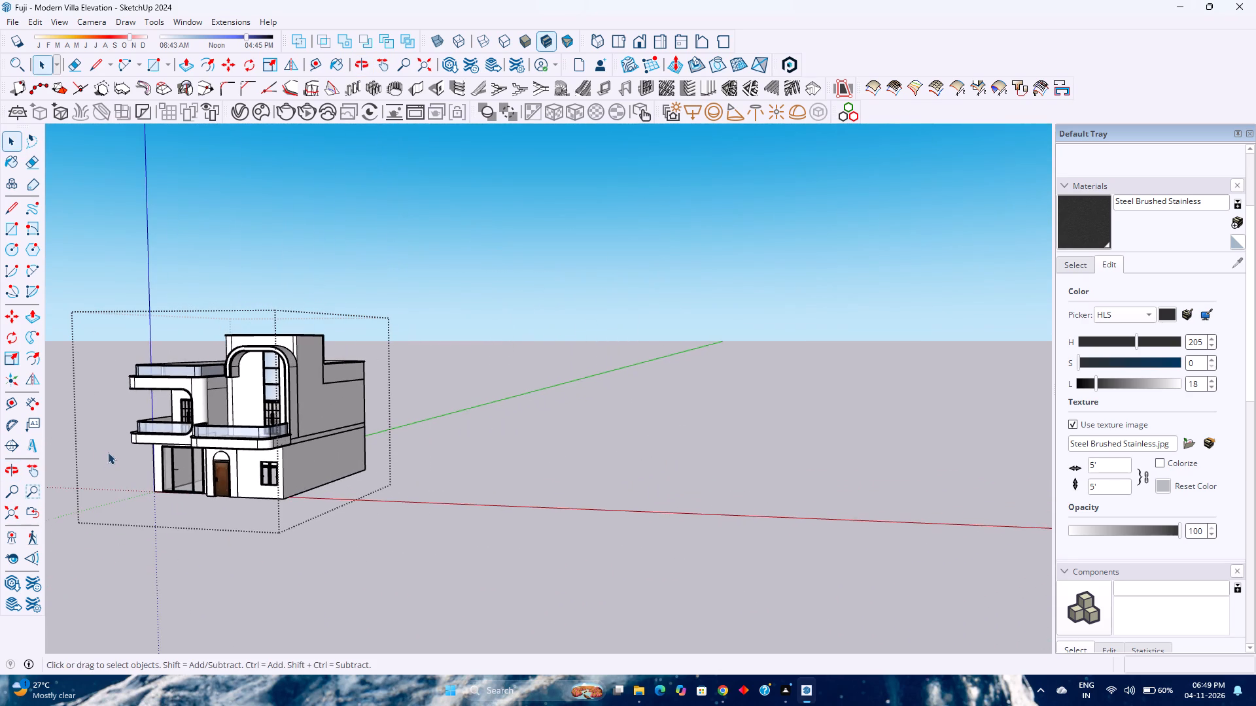
middle_click_drag(229, 503, 289, 481)
middle_click(290, 481)
Draw a 29' by 35' rectangle across the underside of the ground floor, between its opposite outer corners.
left_click(323, 511)
scroll(298, 495, "up", 1)
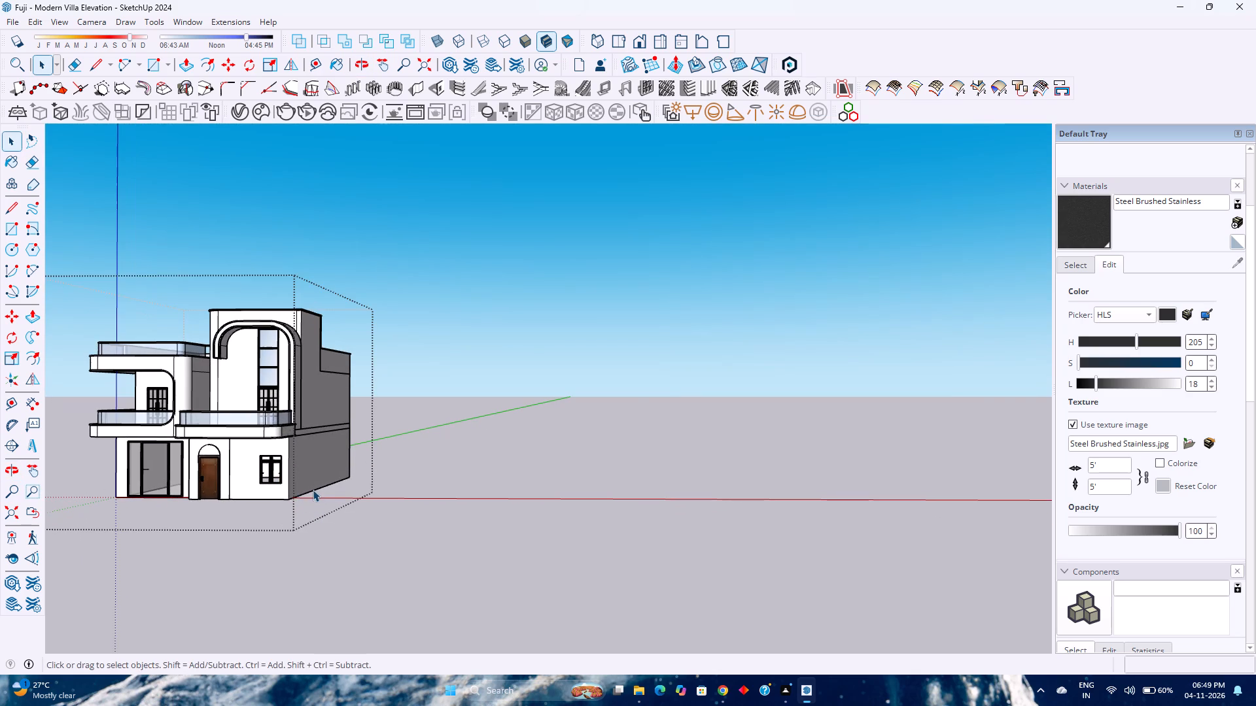
left_click(314, 486)
scroll(244, 503, "up", 4)
middle_click_drag(232, 507, 285, 452)
middle_click_drag(285, 452, 308, 438)
middle_click(326, 428)
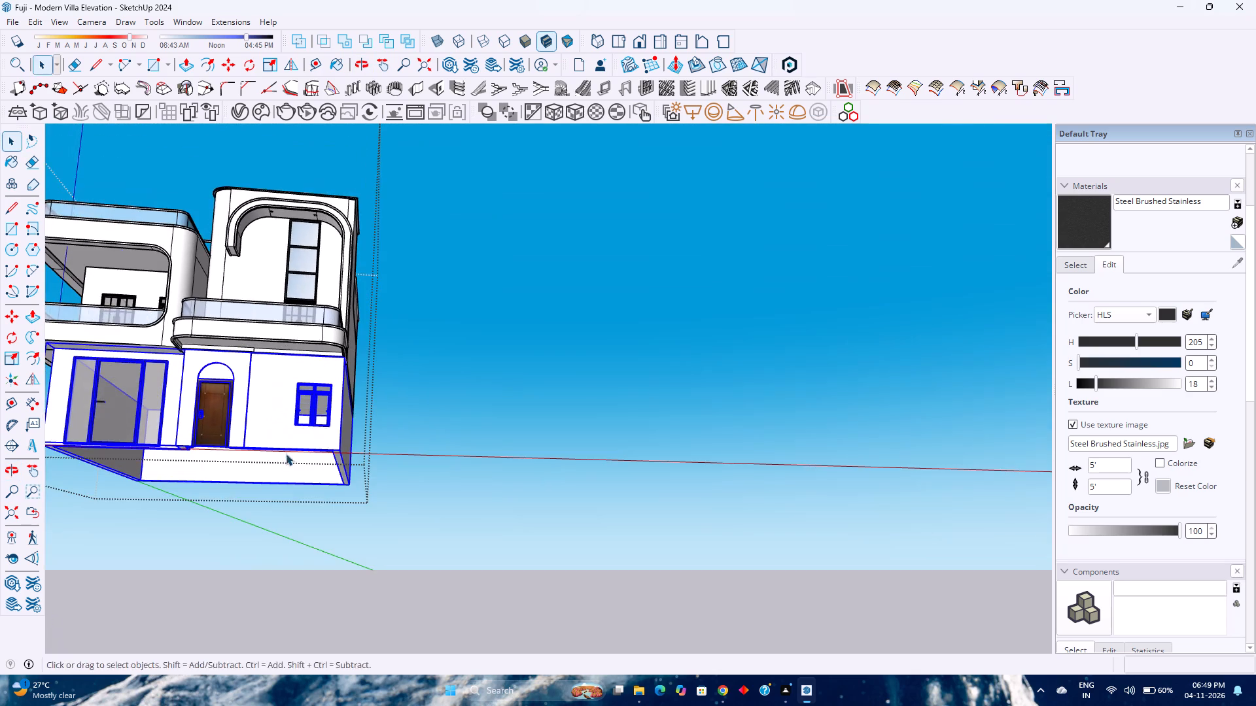
middle_click_drag(286, 454, 382, 388)
middle_click(392, 381)
middle_click_drag(271, 443, 291, 405)
scroll(283, 416, "up", 1)
middle_click(295, 401)
scroll(296, 399, "down", 6)
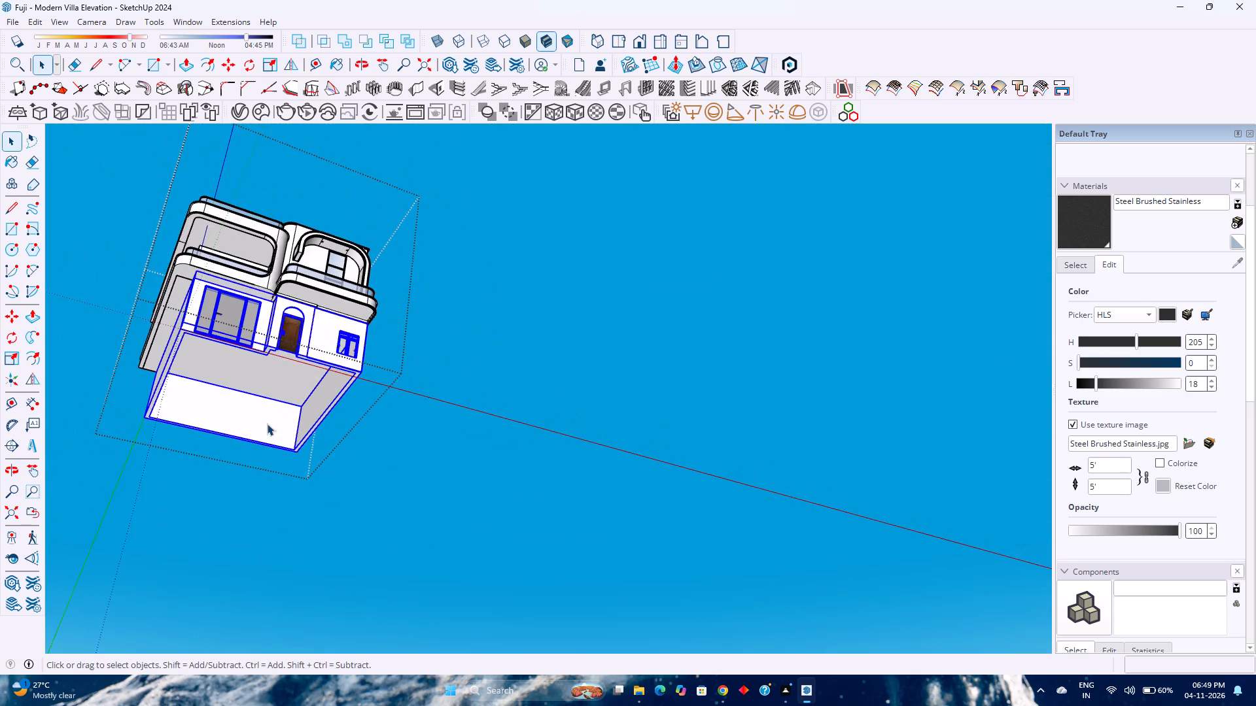
scroll(267, 424, "down", 3)
middle_click(267, 424)
middle_click(267, 424)
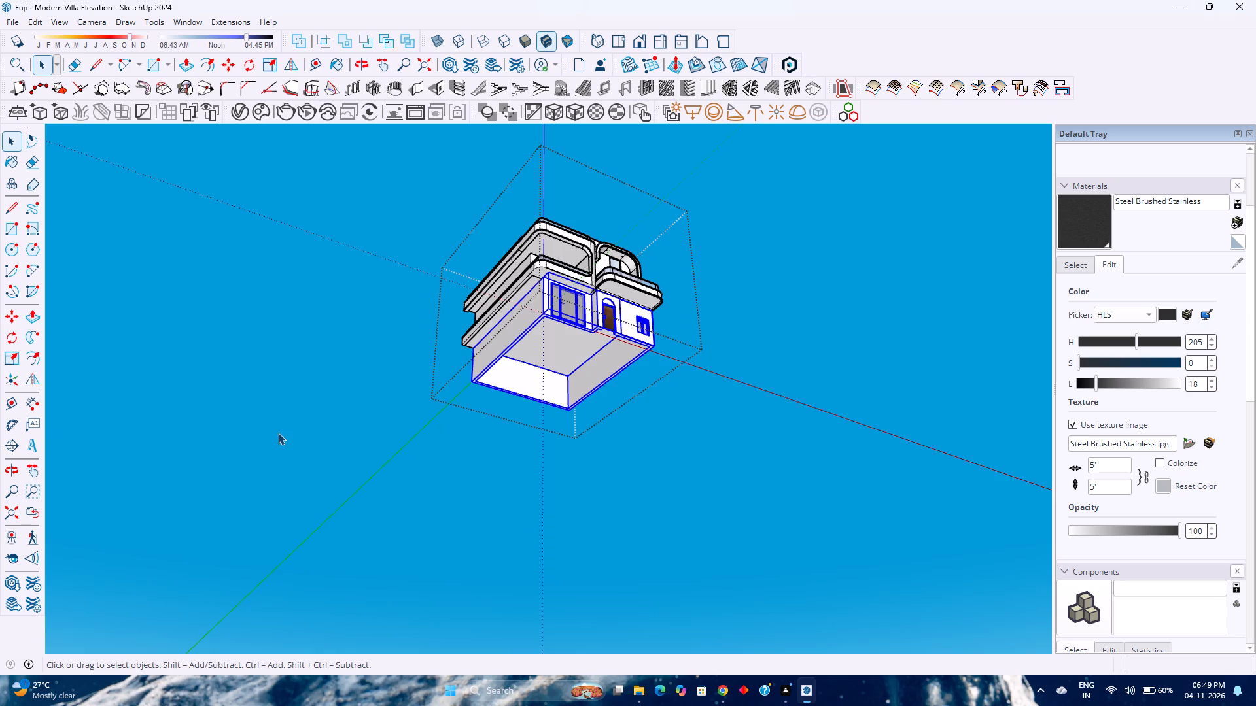
middle_click_drag(278, 433, 27, 448, "shift")
middle_click(27, 448, "shift")
scroll(400, 407, "up", 6)
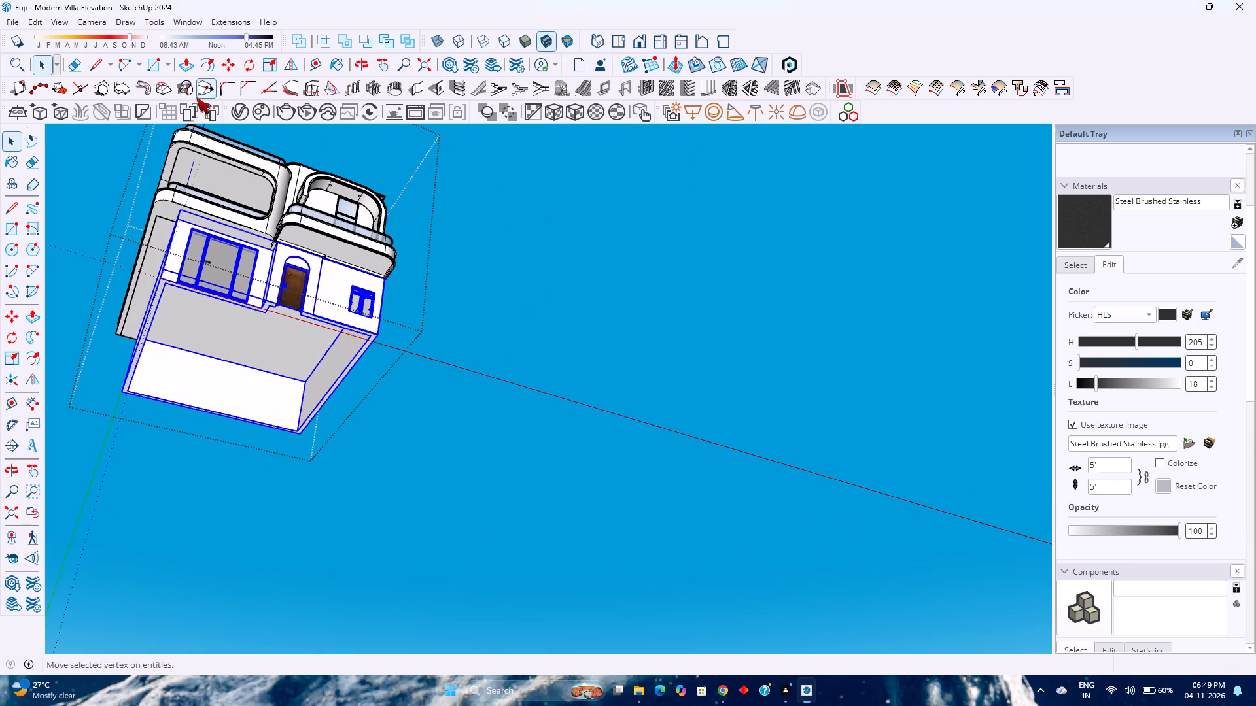
left_click(159, 68)
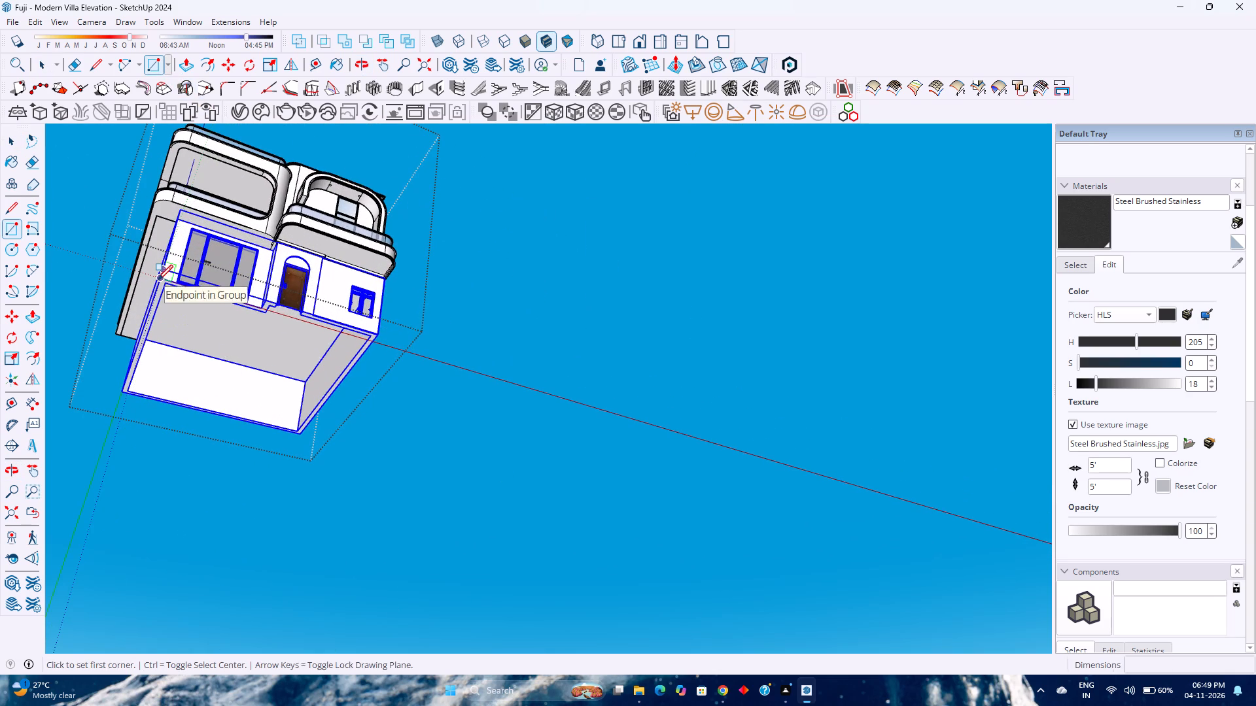
left_click(158, 280)
left_click(302, 437)
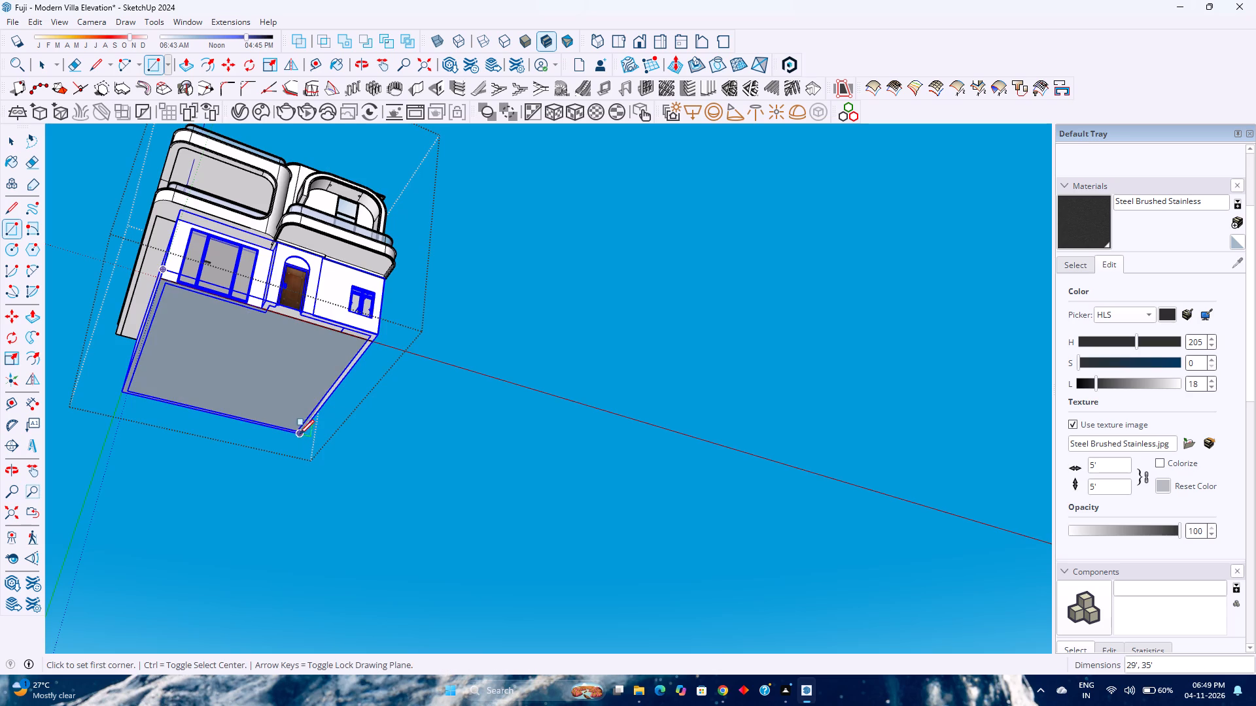
Make the new base rectangle and its edges a group.
key("space")
double_click(271, 386)
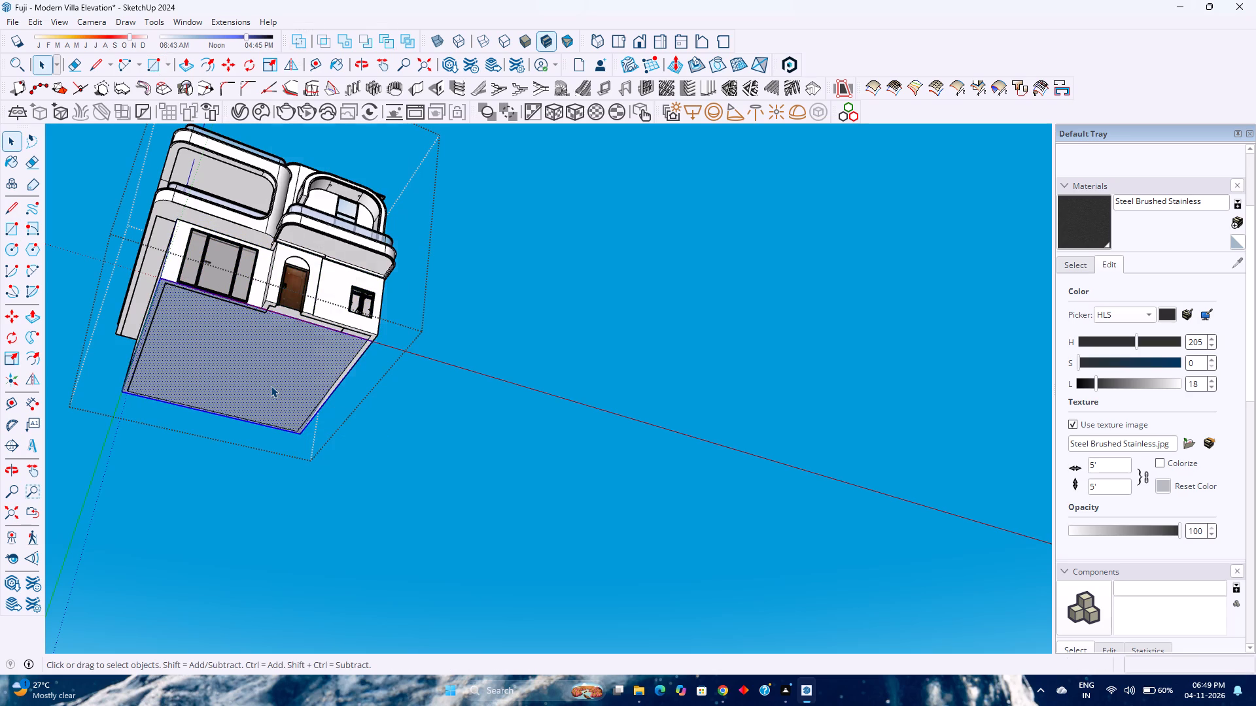
right_click(271, 386)
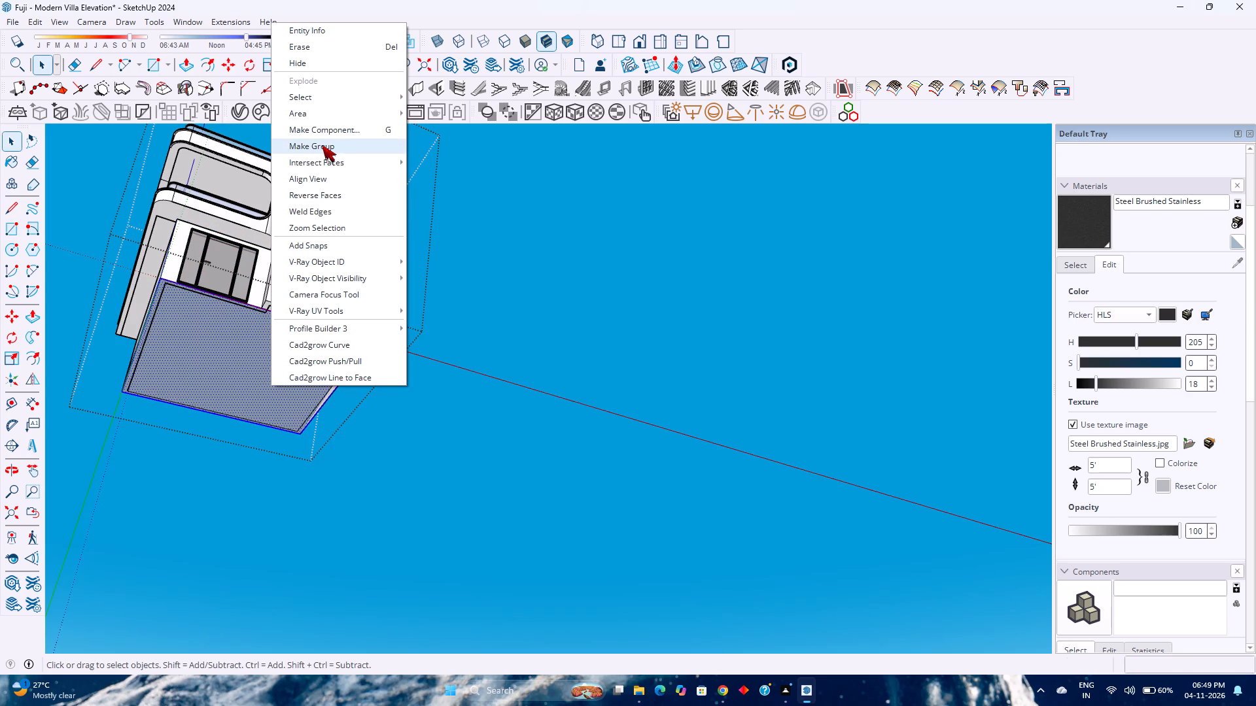
left_click(323, 144)
Open the base group and Push/Pull the rectangle downward 6" into a plinth slab.
double_click(275, 358)
scroll(275, 358, "up", 2)
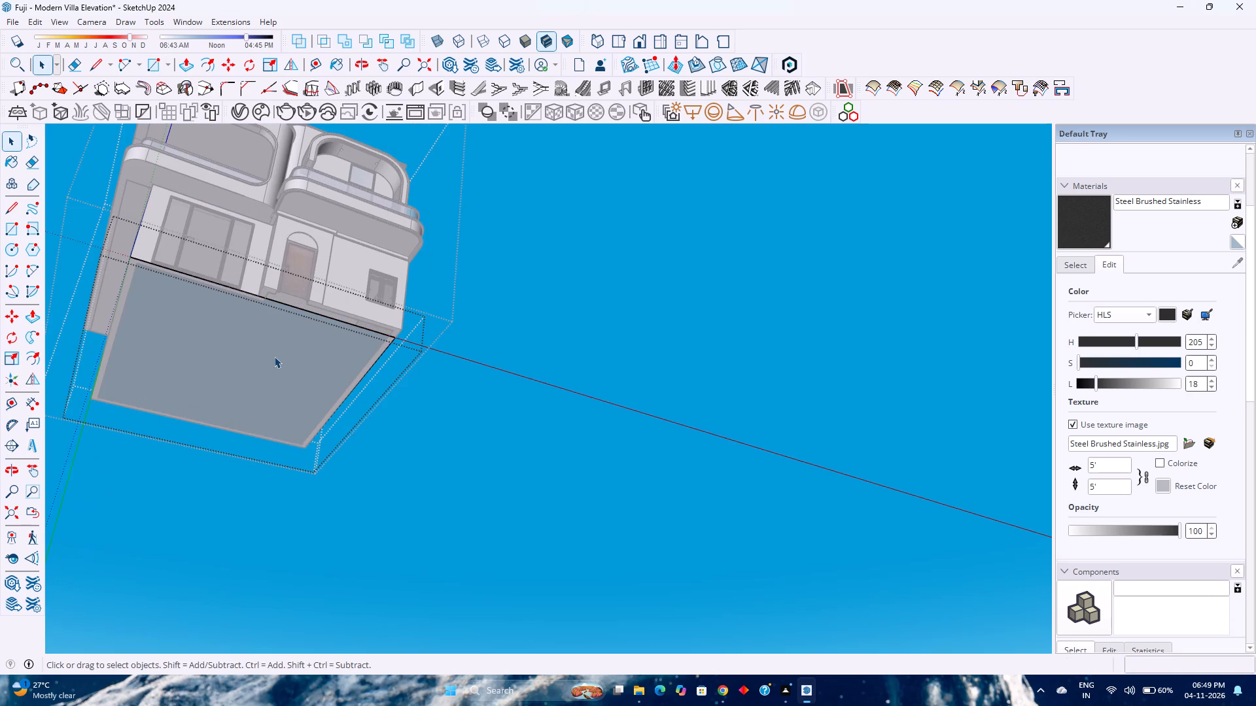
key("p")
left_click(273, 350)
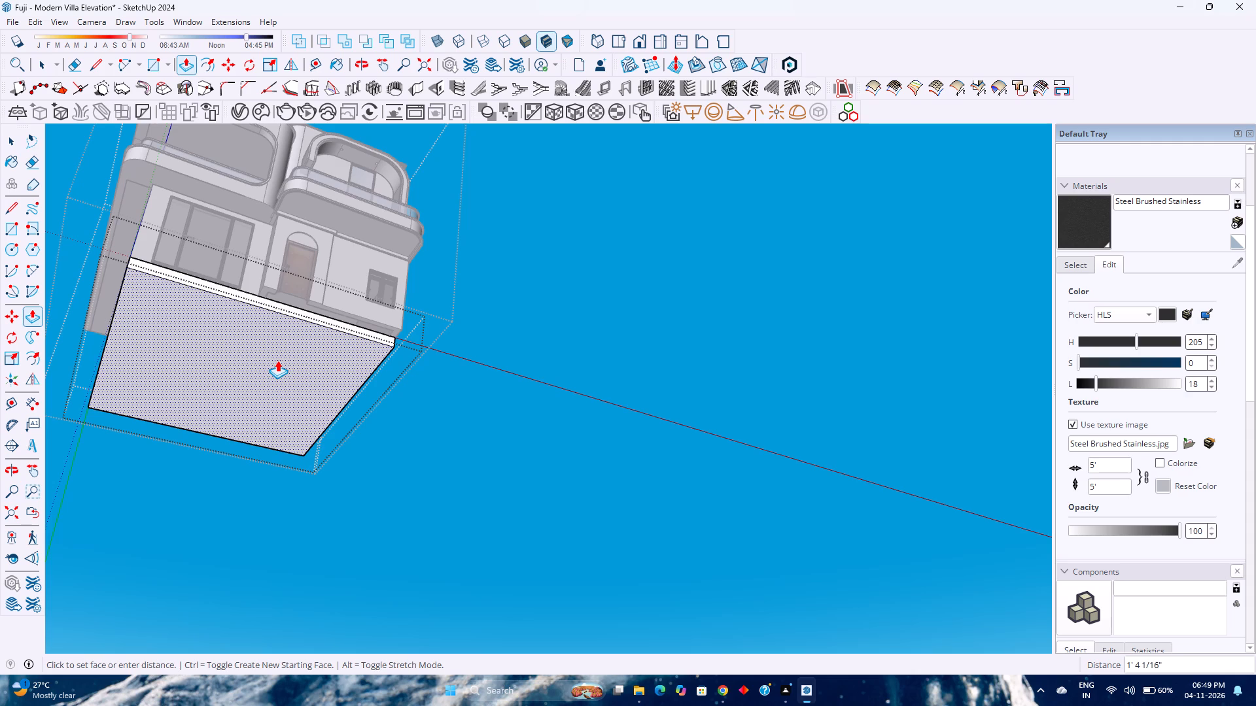
key("6")
key("Return")
Push/Pull the slab's front edge face about 2' 2", snapping to the ground-floor wall beside the entrance door.
scroll(283, 341, "up", 3)
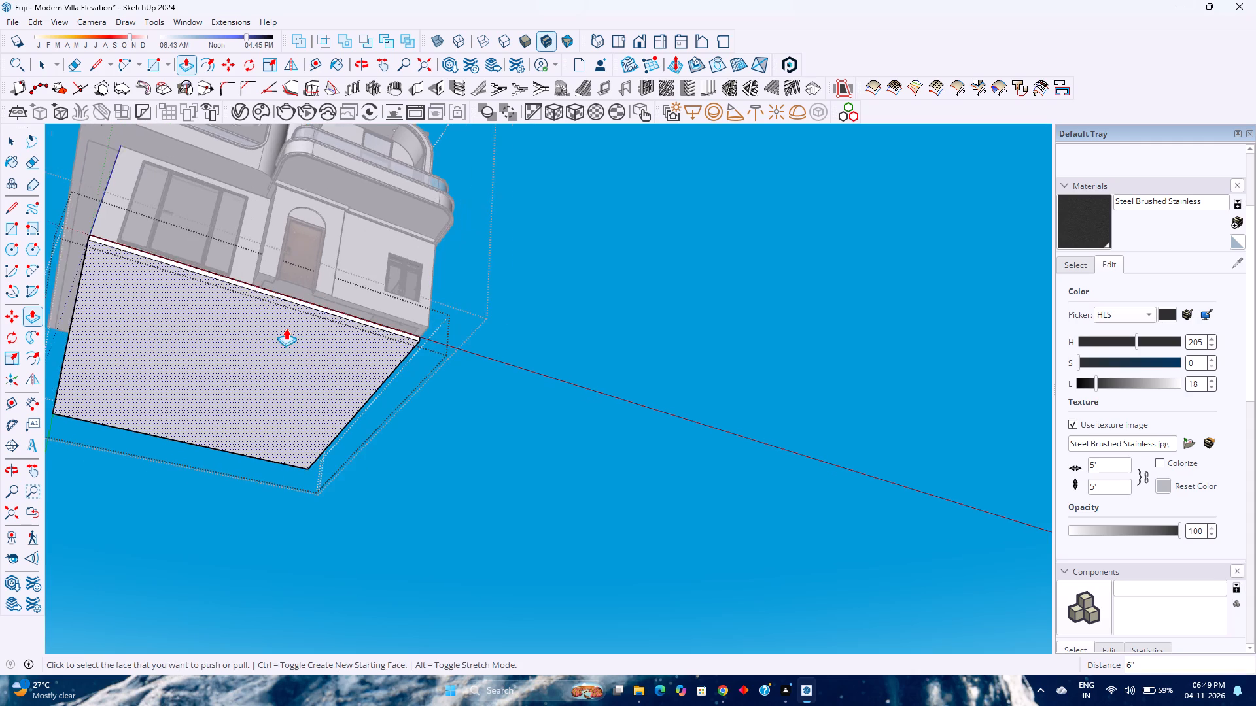
scroll(286, 328, "up", 1)
middle_click_drag(286, 328, 292, 388)
scroll(261, 372, "up", 2)
middle_click_drag(258, 367, 290, 339, "shift")
middle_click(290, 339)
left_click(284, 320)
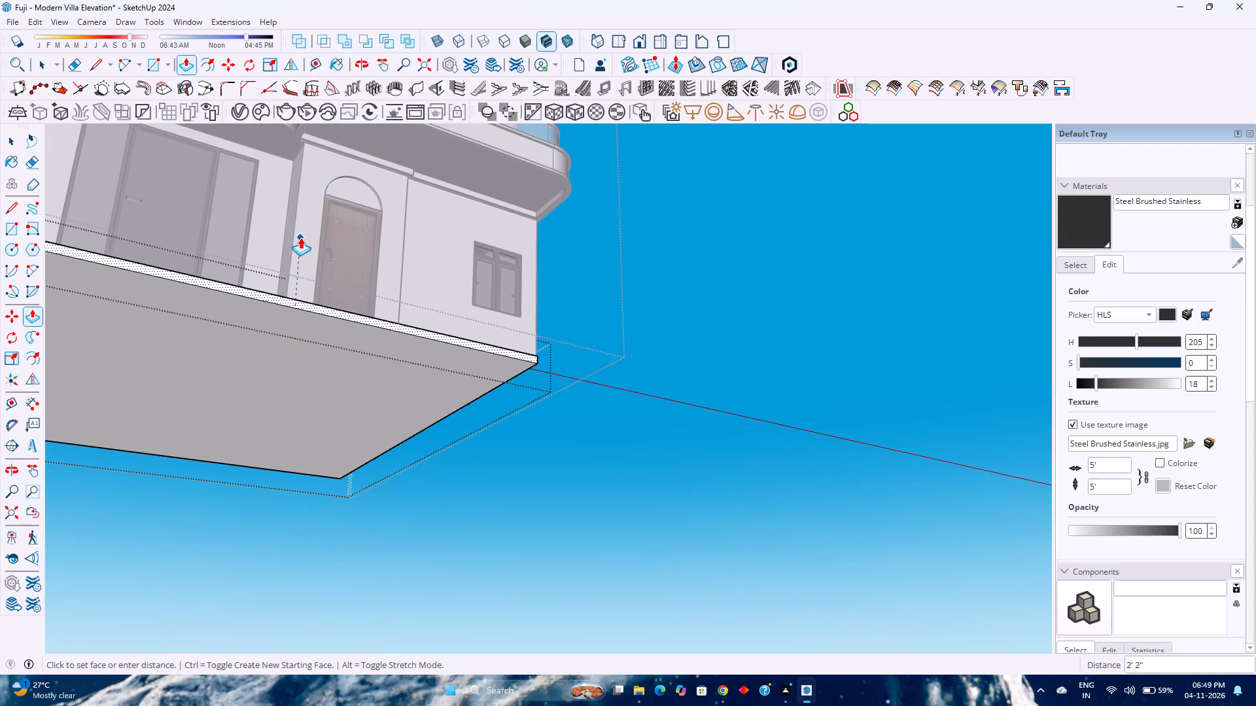
left_click(300, 237)
Extend the slab's front edge 3' outward beyond the front wall.
scroll(296, 241, "down", 5)
middle_click_drag(296, 241, 246, 426)
middle_click(246, 426)
middle_click(246, 426)
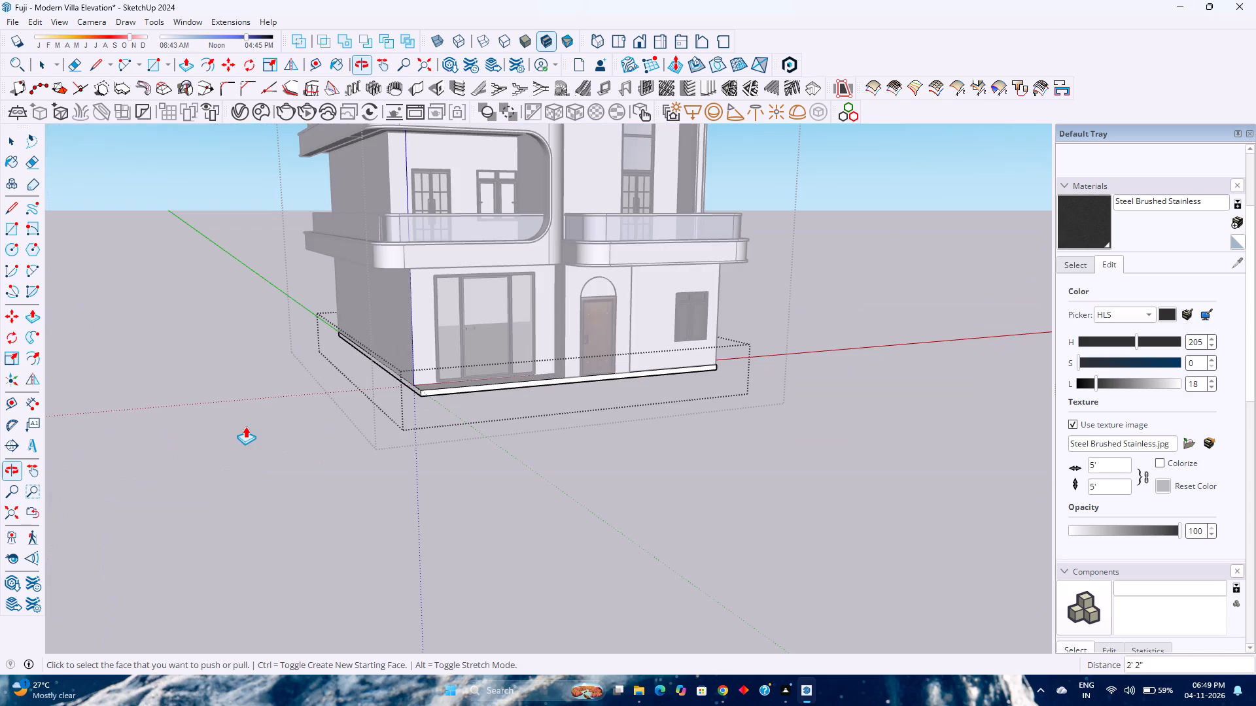
middle_click_drag(324, 421, 92, 409, "shift")
middle_click(92, 409)
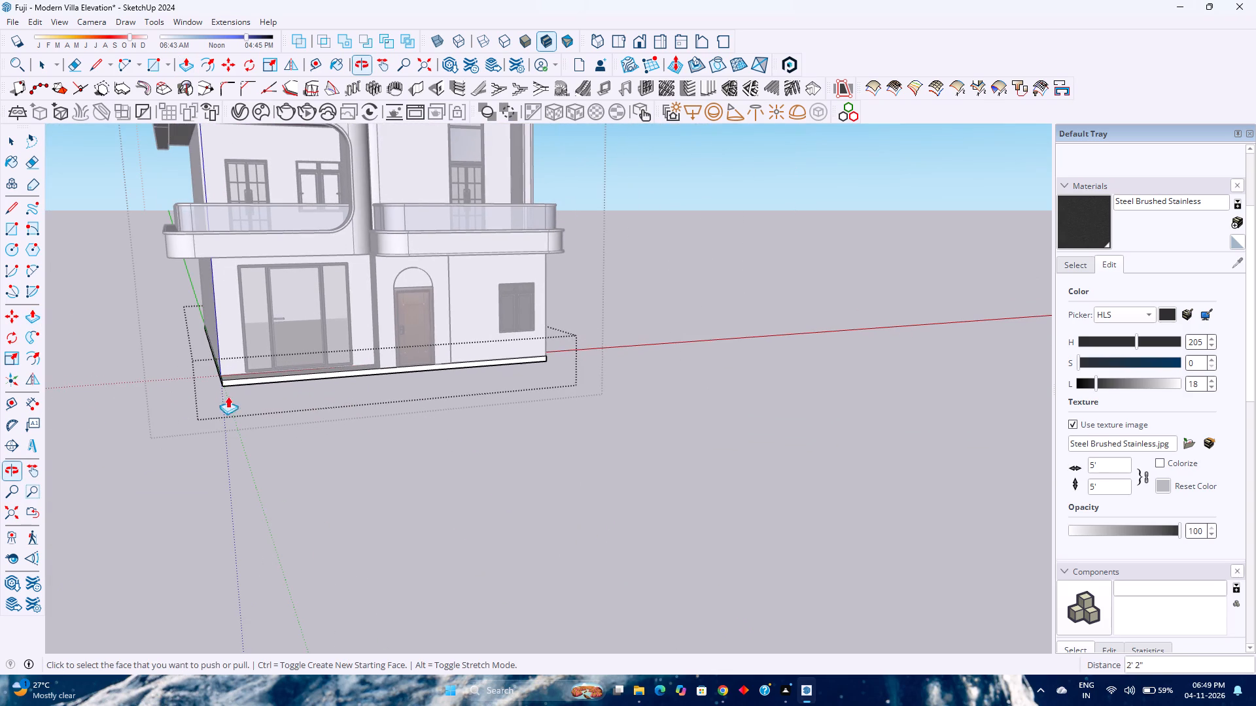
left_click(253, 382)
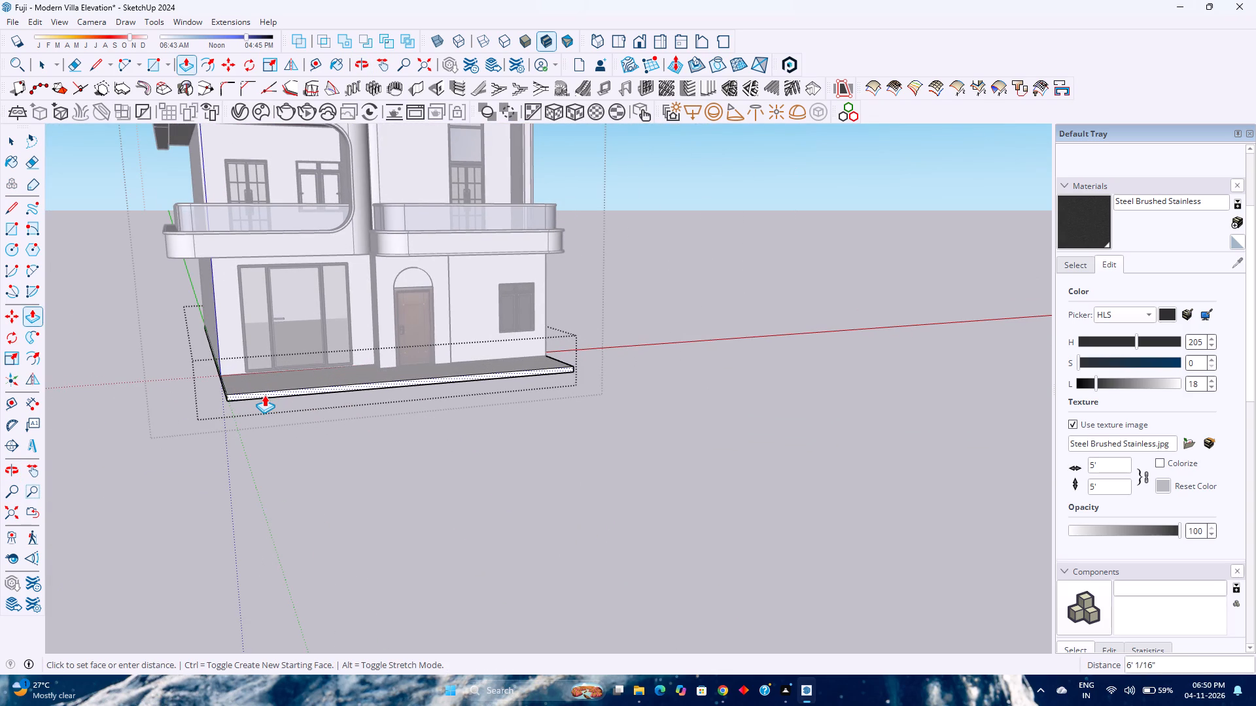
type("3'")
key("Return")
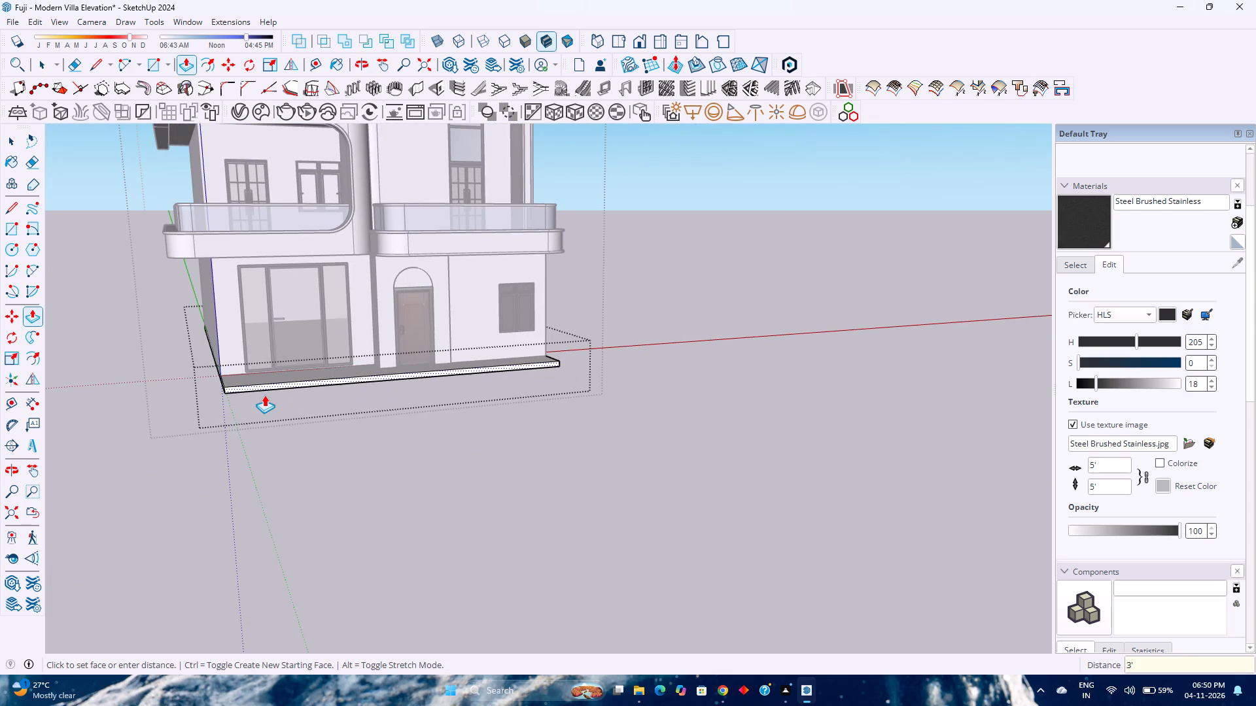
Extend the slab's front edge another 9' to form a deep front platform.
key("space")
scroll(226, 377, "down", 3)
middle_click_drag(226, 377, 251, 413)
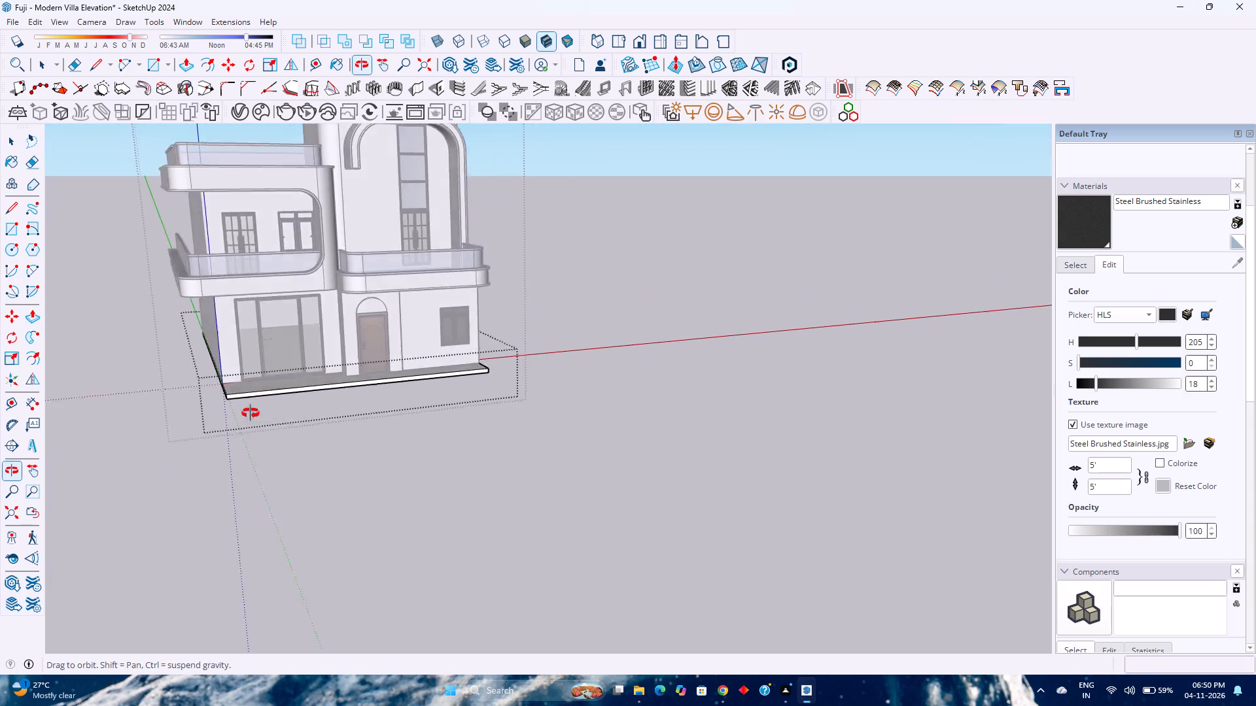
middle_click_drag(251, 413, 294, 412)
scroll(290, 420, "up", 3)
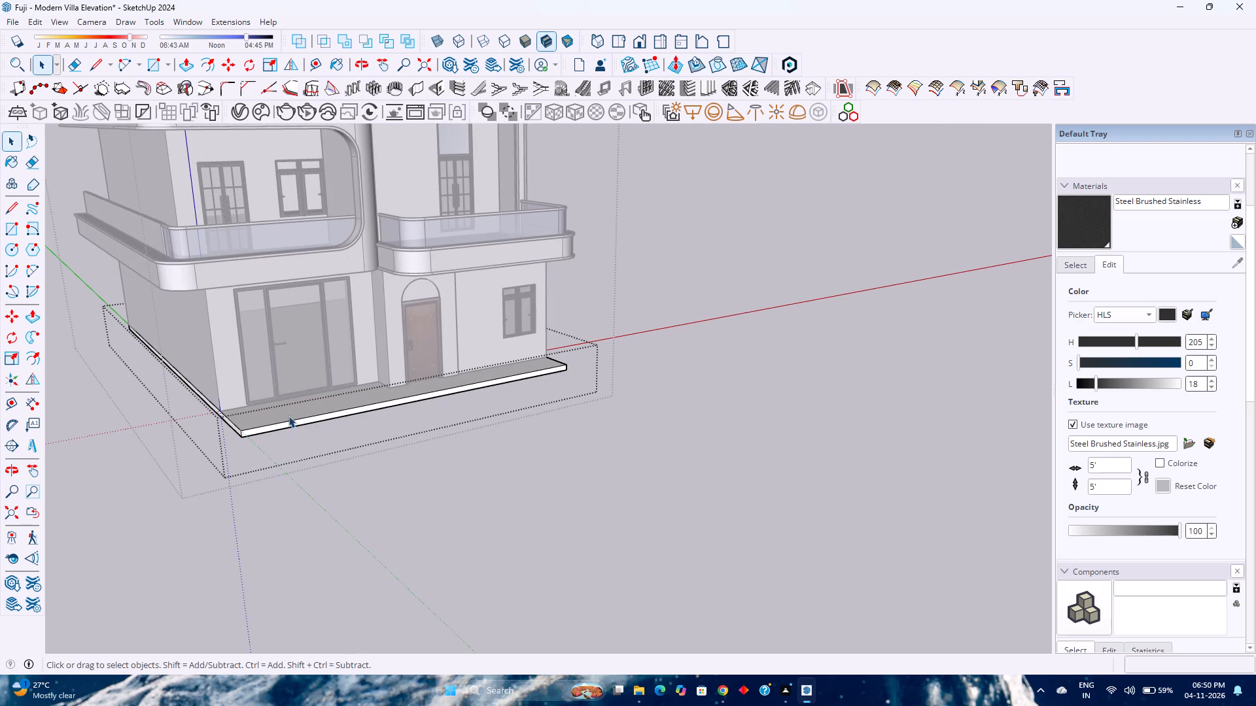
key("p")
left_click(286, 424)
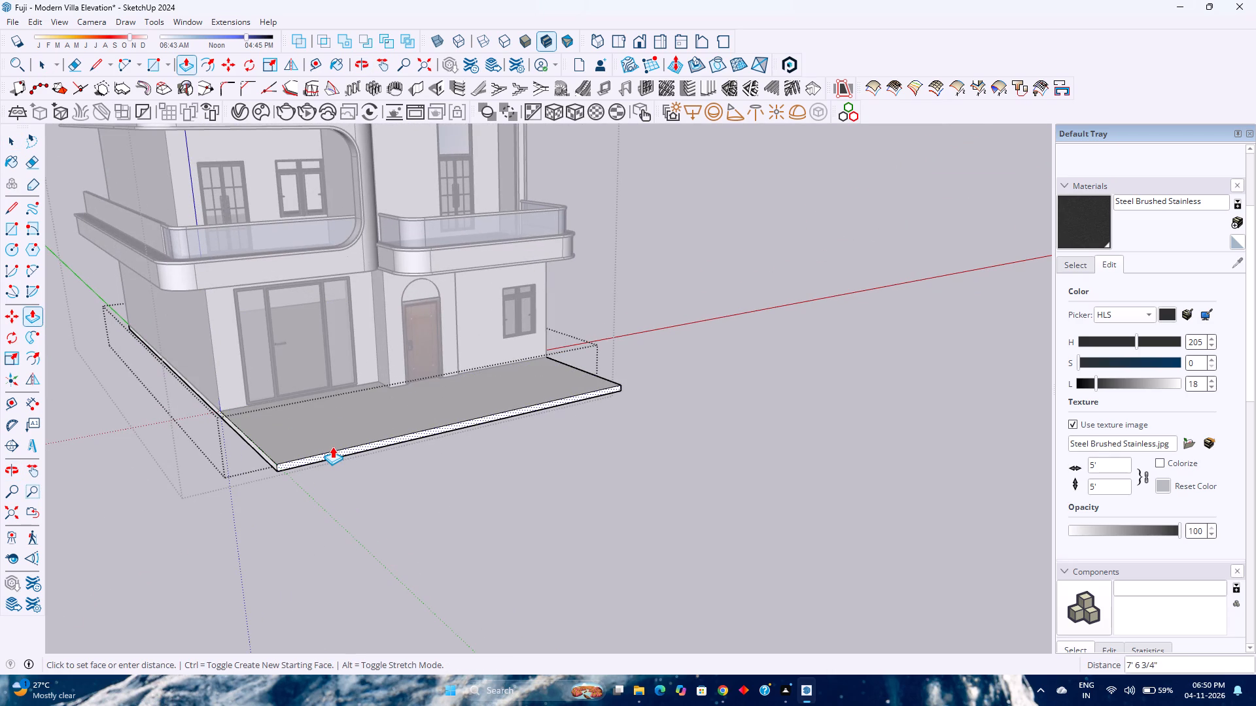
key("9")
key("apostrophe")
key("Return")
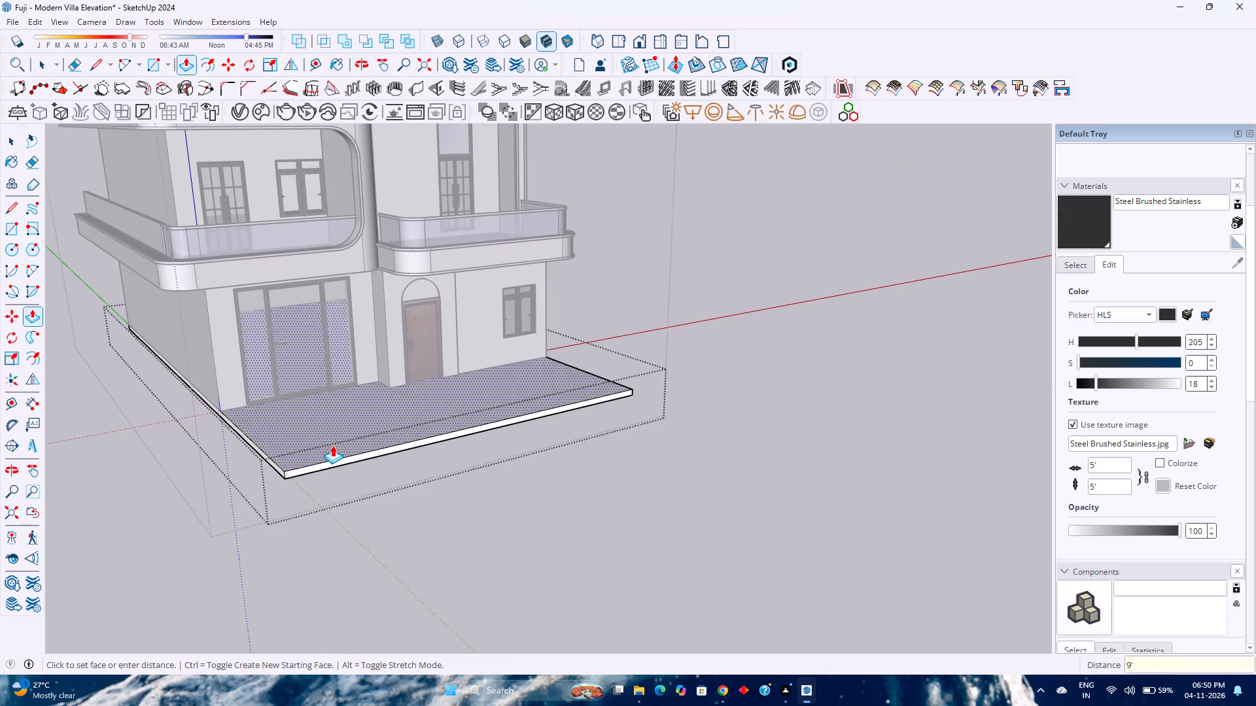
Extend the slab 3' outward along the side wall next to the sliding glass door.
scroll(332, 445, "down", 4)
key("v")
scroll(328, 435, "down", 1)
key("Escape")
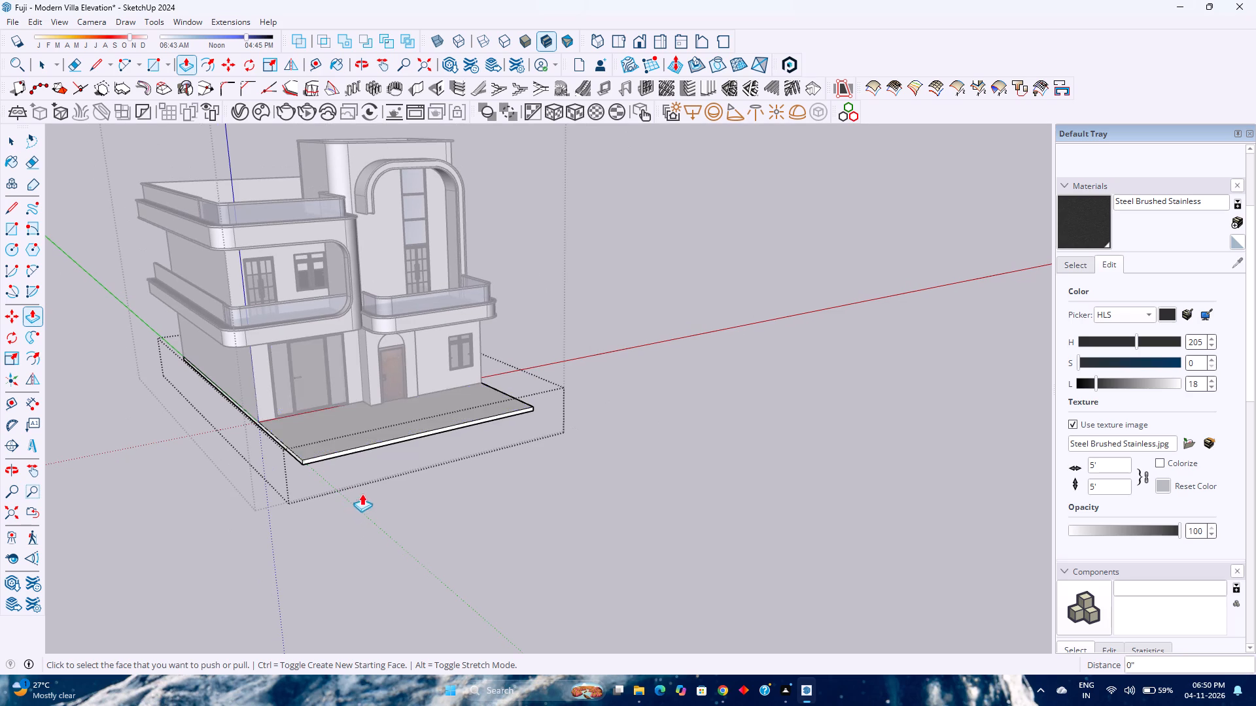
middle_click_drag(360, 490, 235, 464)
middle_click(235, 464)
scroll(253, 443, "up", 1)
middle_click_drag(253, 431, 260, 431)
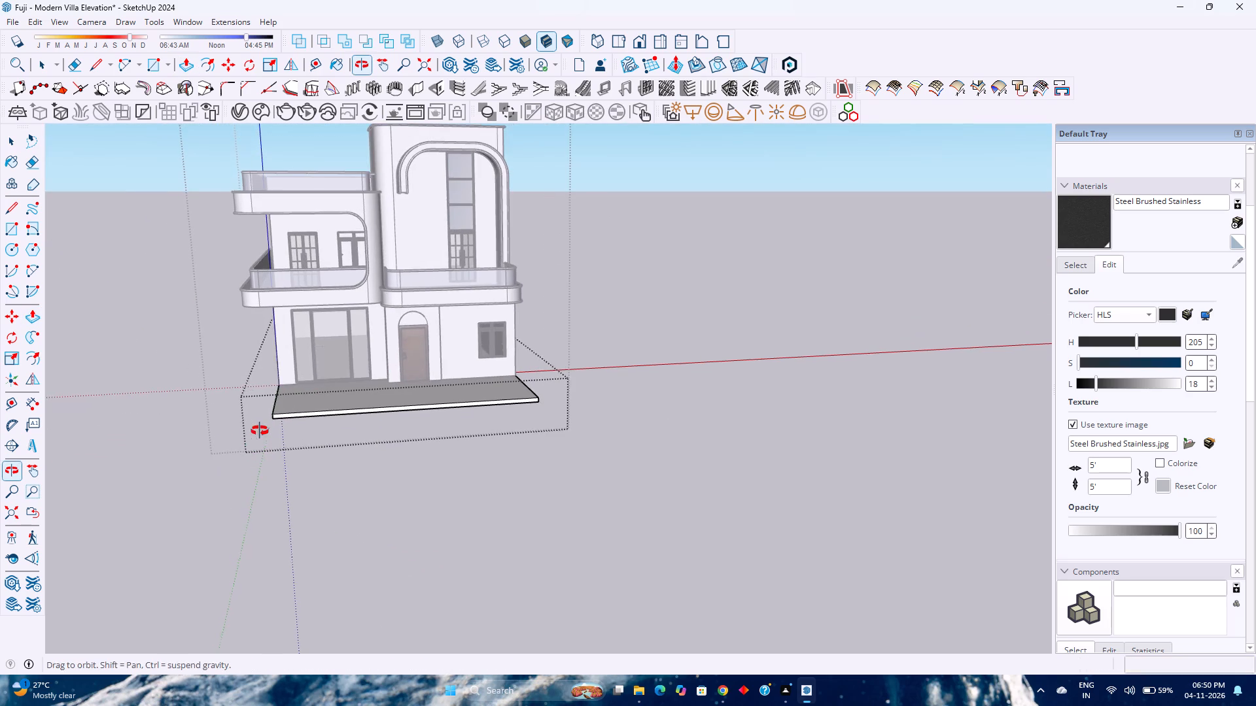
middle_click_drag(260, 431, 262, 431)
middle_click_drag(326, 429, 407, 431)
scroll(325, 418, "up", 8)
left_click(325, 418)
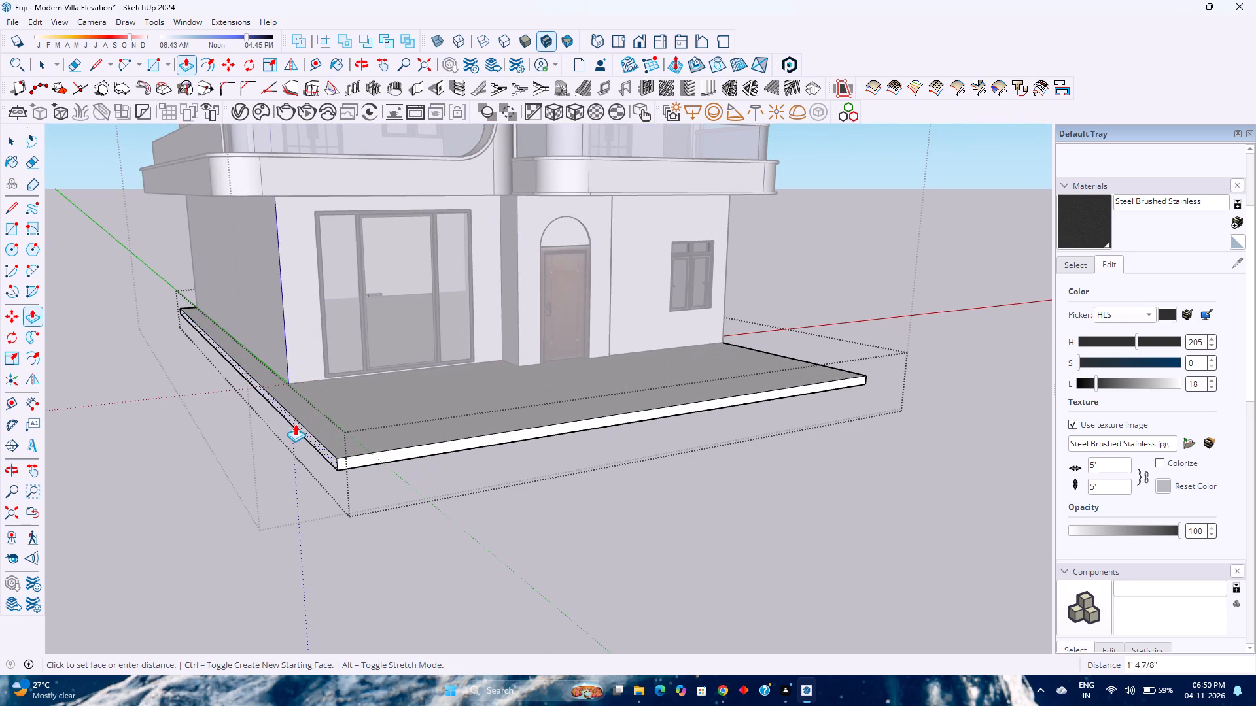
key("3")
key("apostrophe")
key("Return")
Repeat the 3' extension on the slab's opposite side, along the wall next to the casement window.
scroll(280, 428, "down", 2)
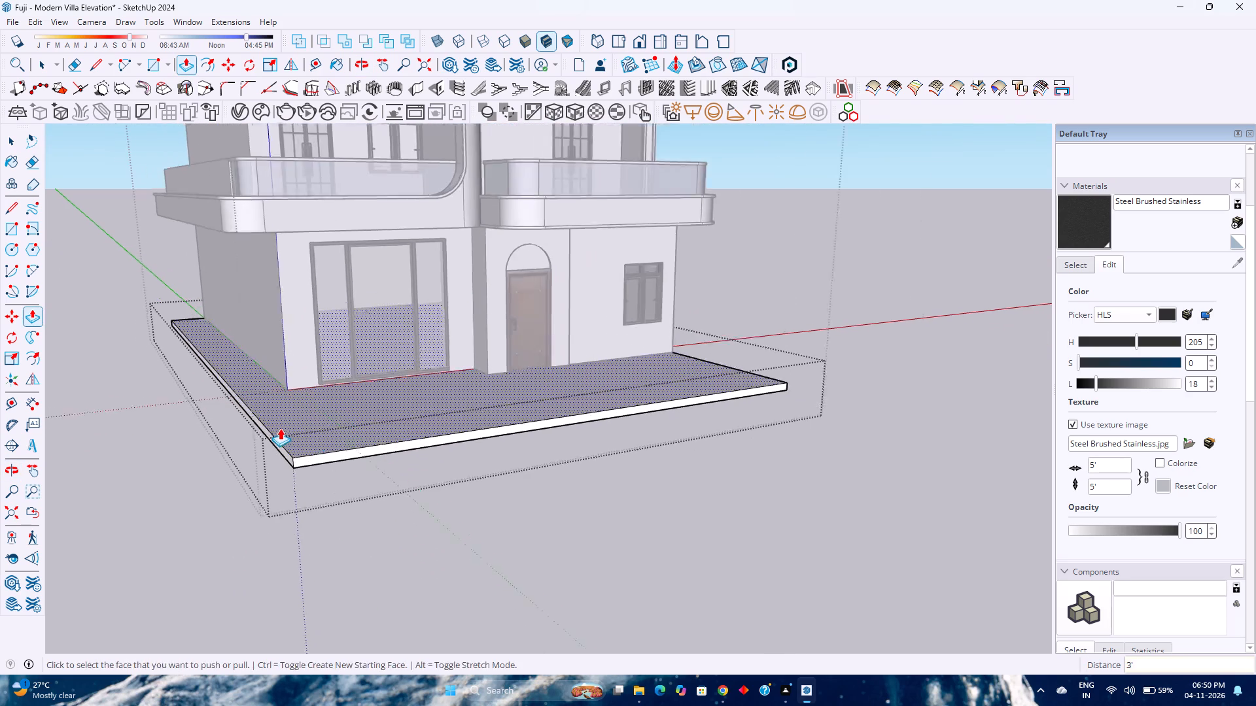
scroll(280, 428, "down", 2)
middle_click_drag(319, 440, 103, 433)
middle_click(101, 433)
scroll(97, 425, "down", 13)
scroll(351, 453, "up", 1)
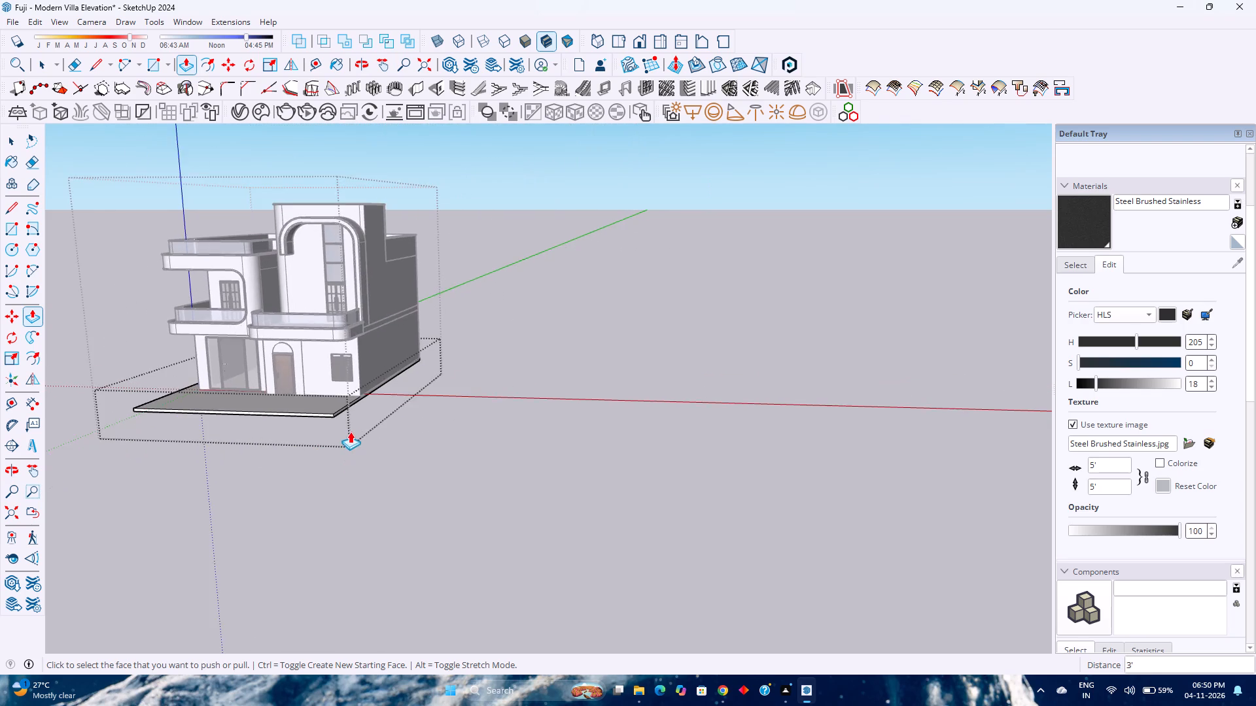
scroll(347, 424, "up", 7)
left_click(334, 407)
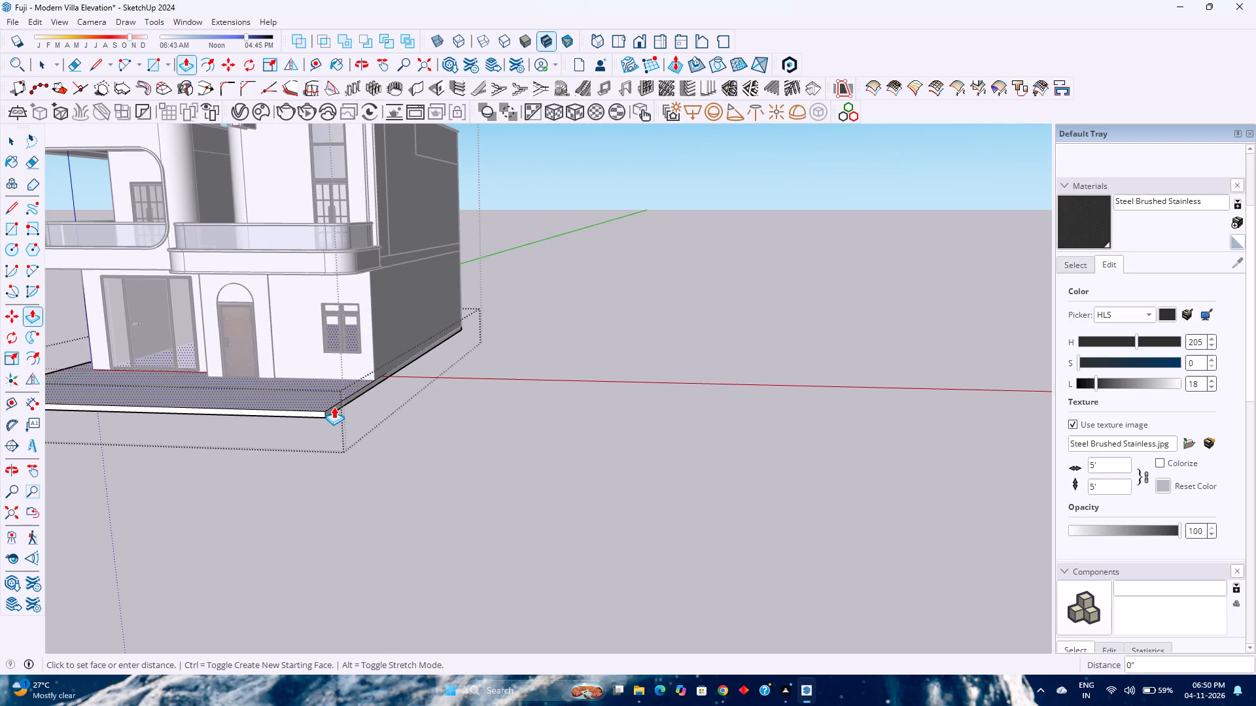
key("Escape")
double_click(334, 408)
Repeat the 3' extension on the slab's rear edge behind the villa.
scroll(334, 408, "down", 3)
middle_click_drag(371, 415, 275, 443)
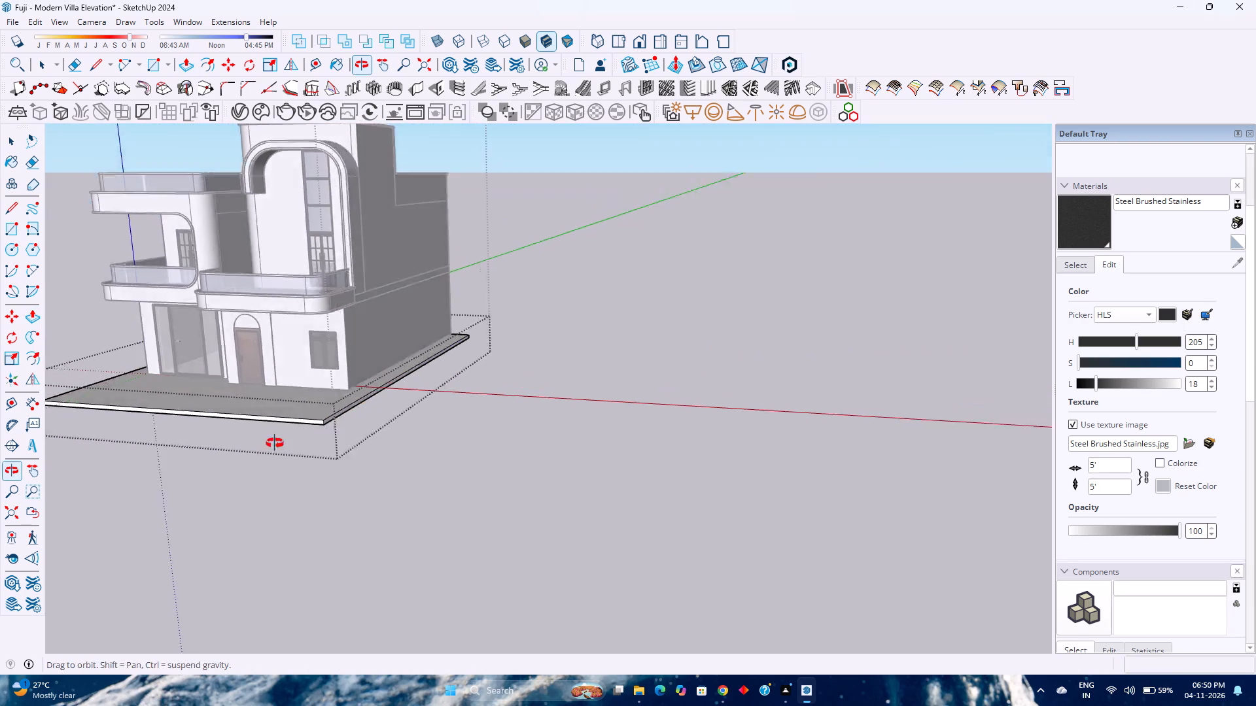
middle_click_drag(275, 443, 81, 469)
middle_click_drag(67, 470, 54, 470)
middle_click_drag(42, 471, 19, 472)
middle_click_drag(0, 473, 0, 481)
middle_click(0, 481)
middle_click(0, 481)
scroll(284, 445, "down", 7)
middle_click(408, 428, "shift")
middle_click_drag(351, 450, 271, 469, "shift")
middle_click_drag(249, 474, 224, 481, "shift")
middle_click(224, 481, "shift")
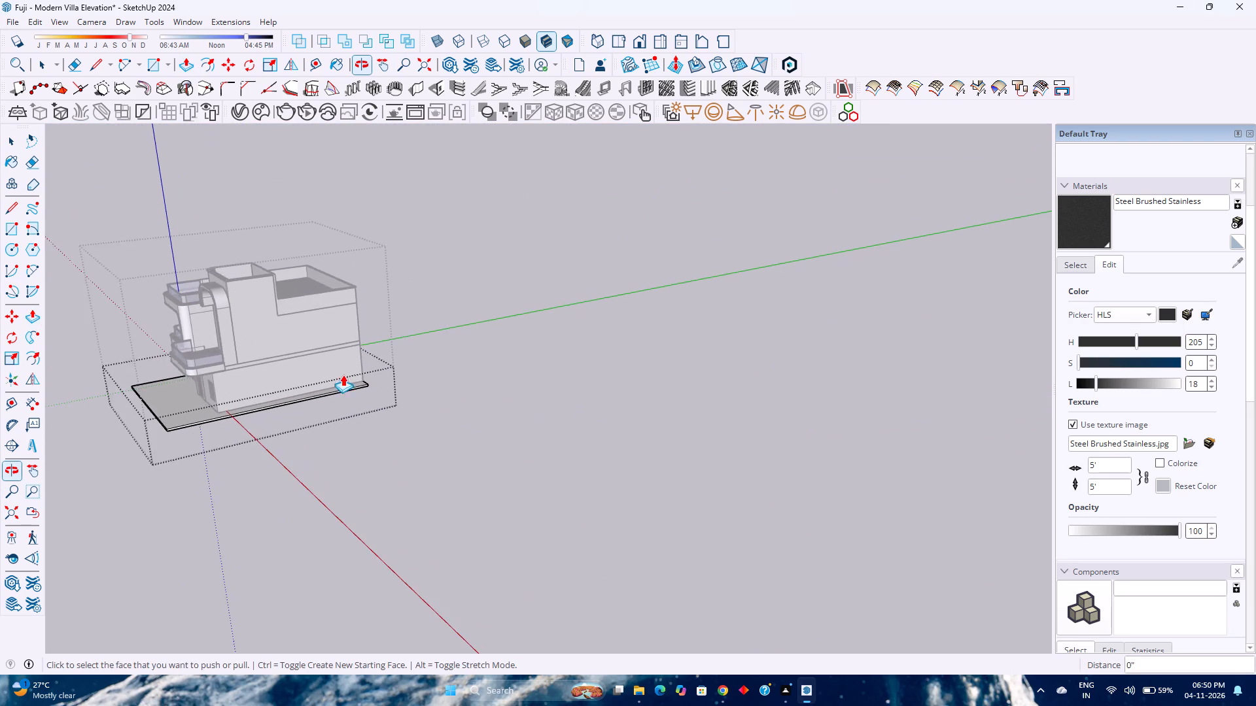
scroll(347, 371, "up", 14)
middle_click_drag(386, 381, 134, 408)
middle_click(134, 408)
scroll(388, 354, "up", 10)
double_click(343, 348)
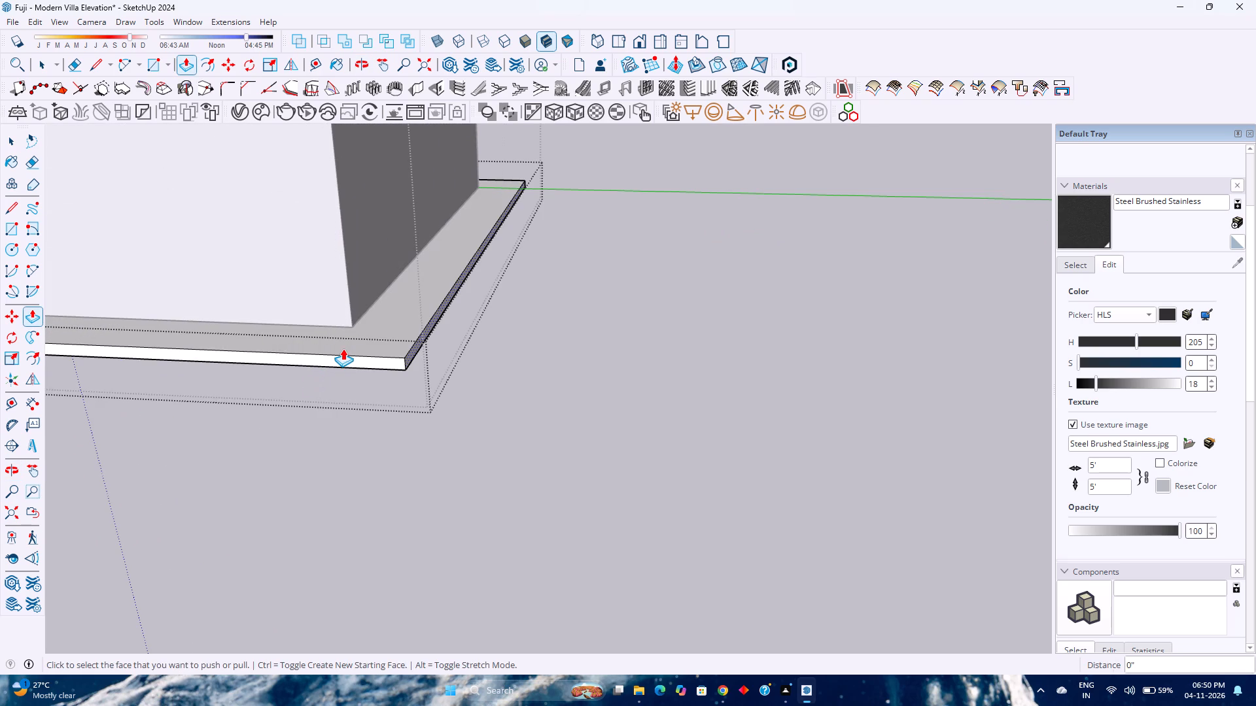
Close the plinth slab group and save the villa model.
key("Escape")
scroll(343, 348, "down", 10)
middle_click_drag(304, 386, 436, 409)
middle_click(437, 409)
scroll(437, 409, "down", 3)
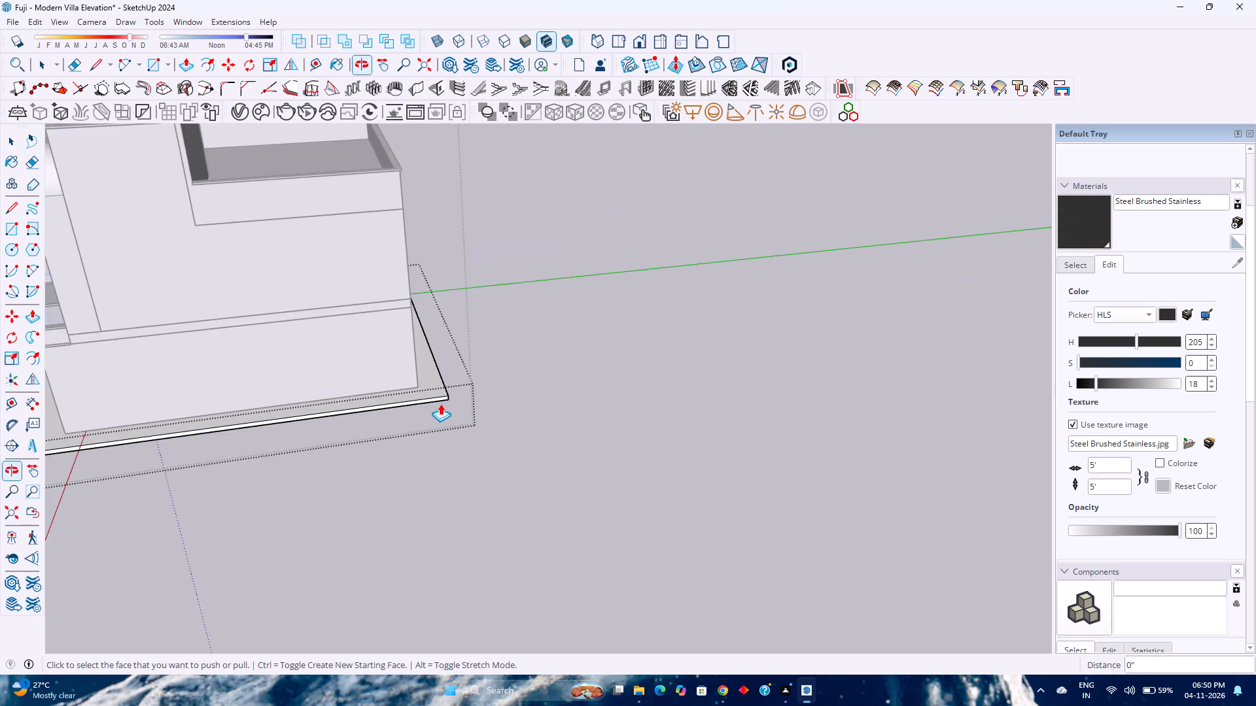
scroll(440, 403, "down", 9)
middle_click_drag(346, 414, 499, 345)
middle_click(499, 345)
scroll(487, 341, "down", 4)
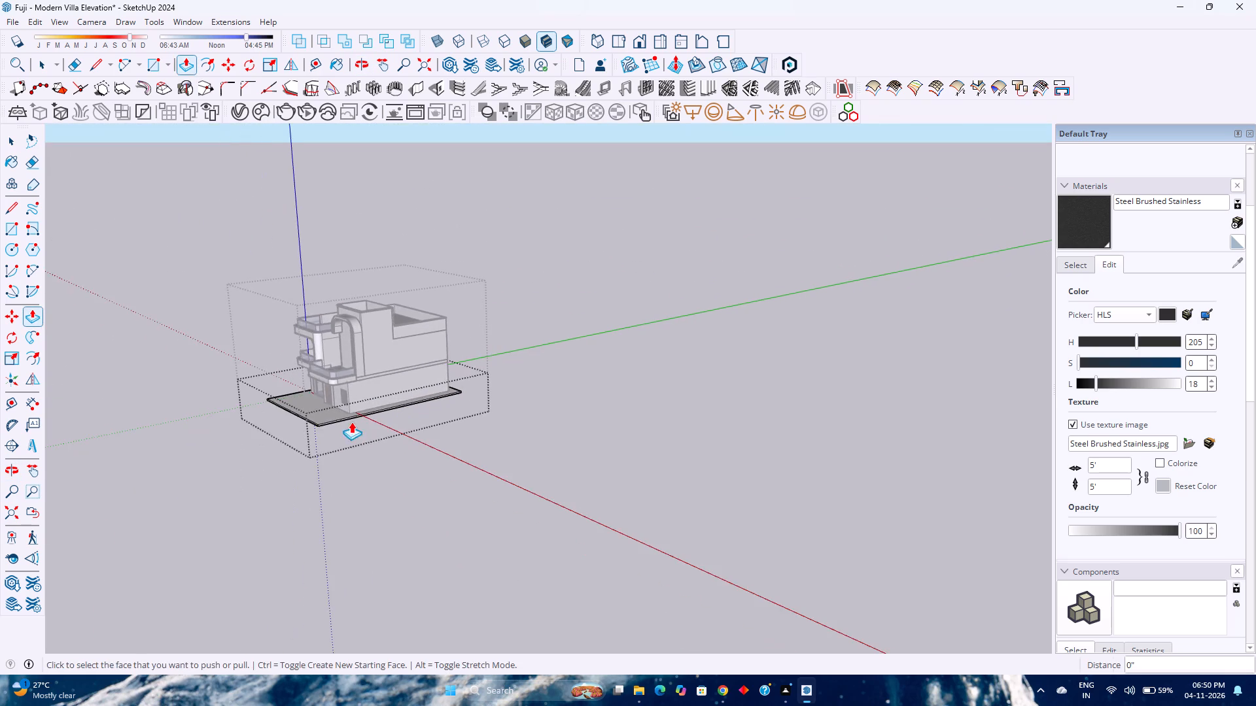
middle_click_drag(351, 422, 495, 401)
middle_click(495, 401)
scroll(468, 386, "down", 3)
scroll(466, 380, "up", 1)
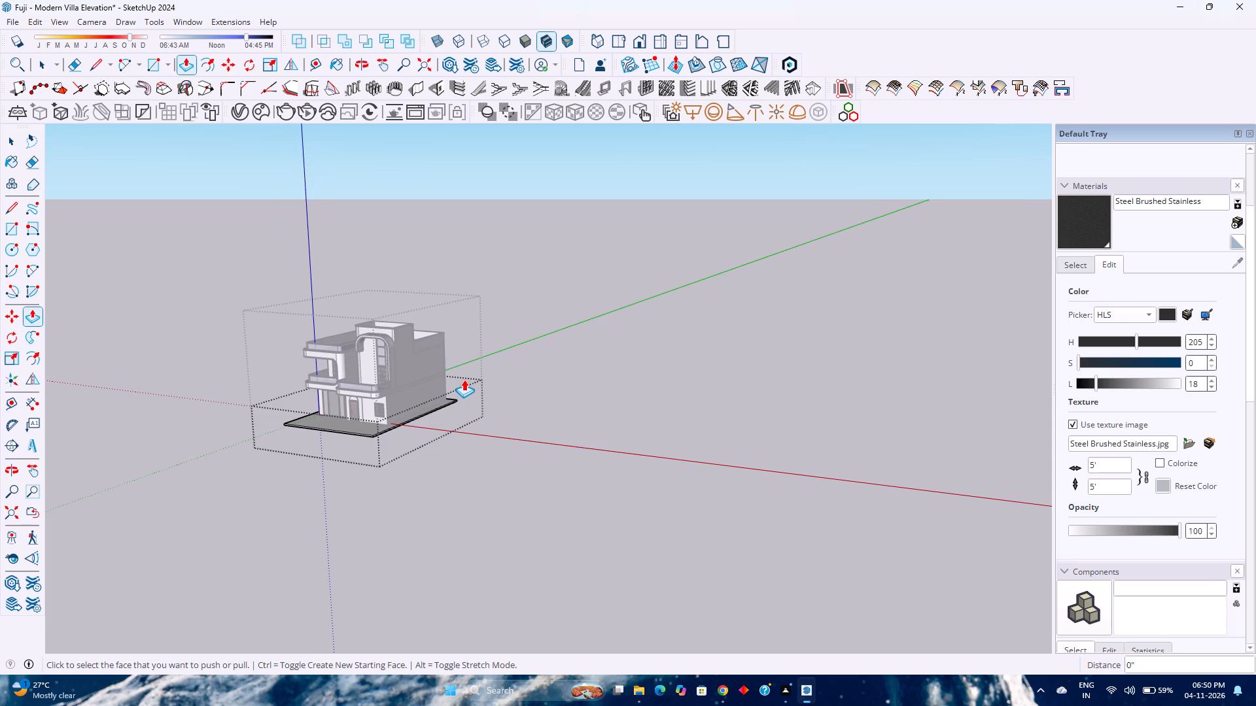
scroll(457, 379, "up", 4)
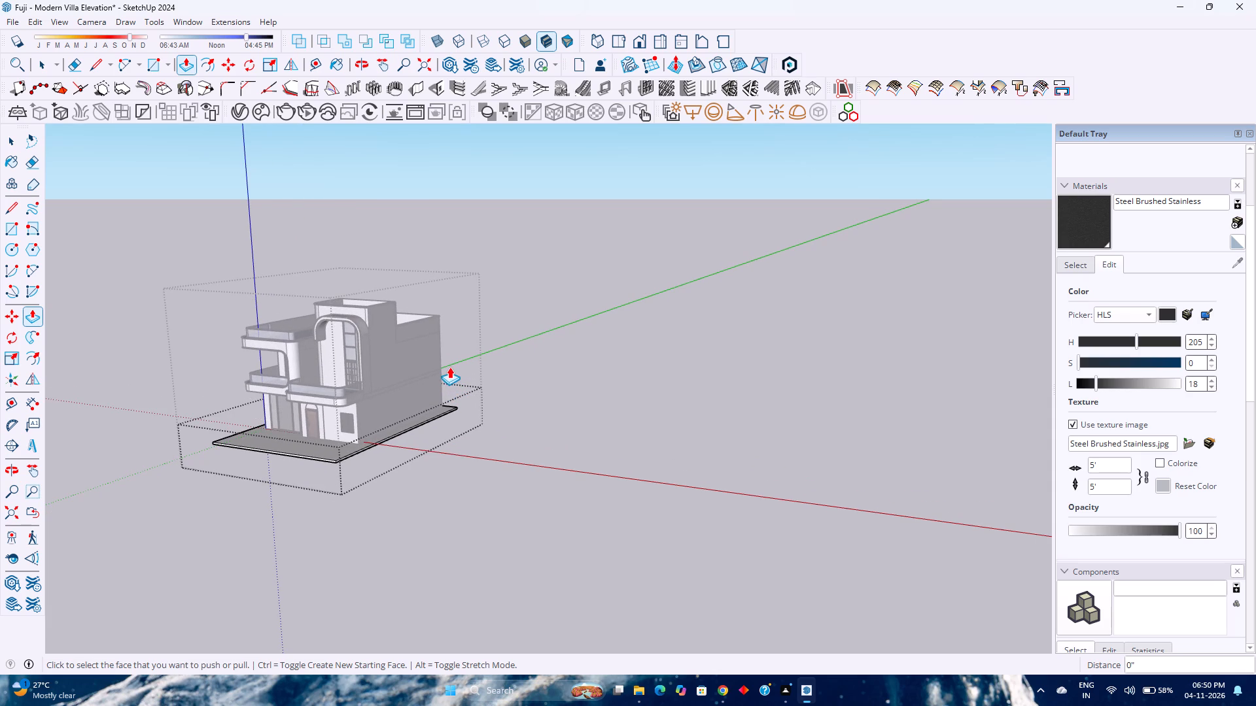
scroll(449, 363, "down", 1)
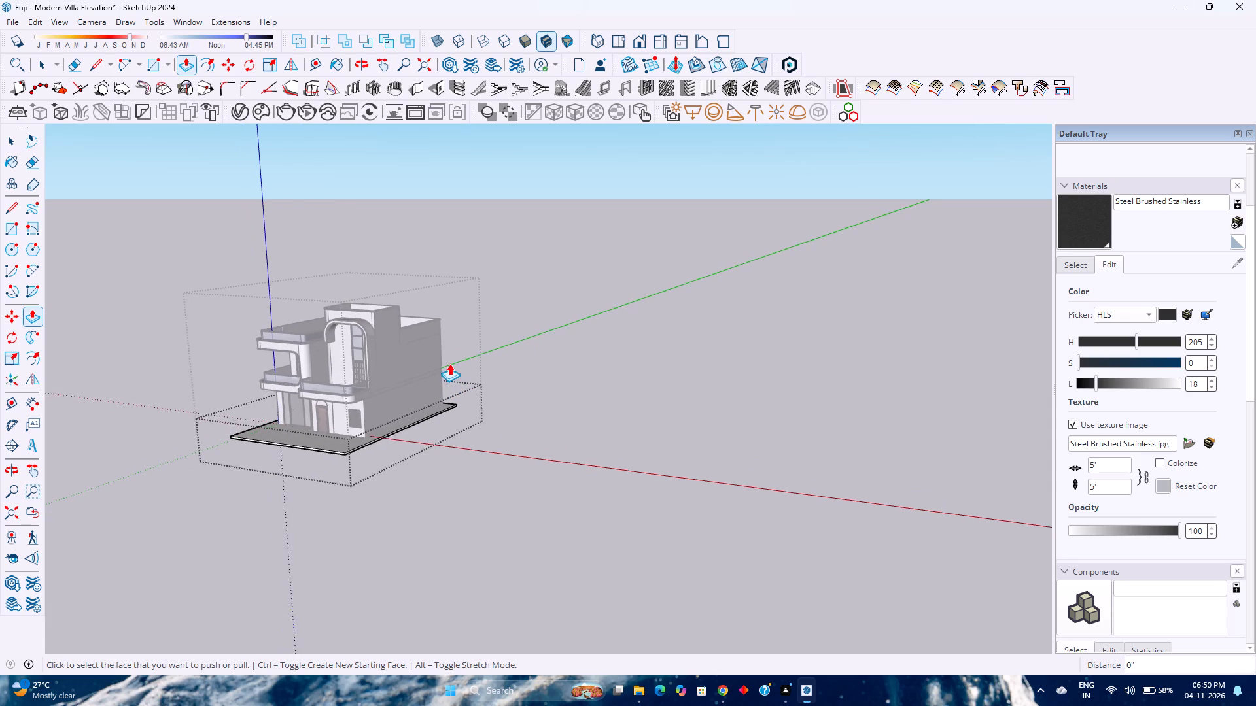
scroll(449, 363, "down", 1)
scroll(460, 356, "up", 6)
scroll(407, 444, "up", 1)
middle_click_drag(407, 444, 435, 428)
scroll(435, 420, "down", 7)
scroll(433, 415, "up", 3)
scroll(433, 415, "down", 2)
scroll(433, 415, "up", 1)
key("space")
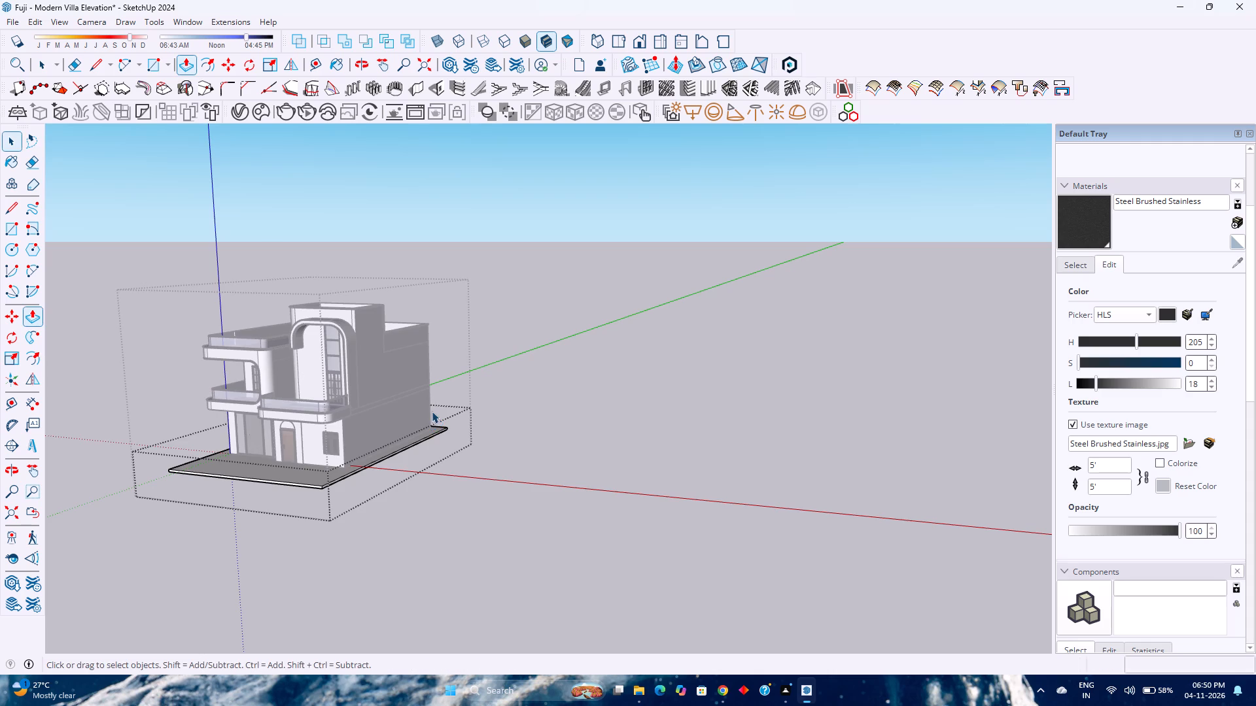
scroll(432, 409, "down", 4)
key("Escape")
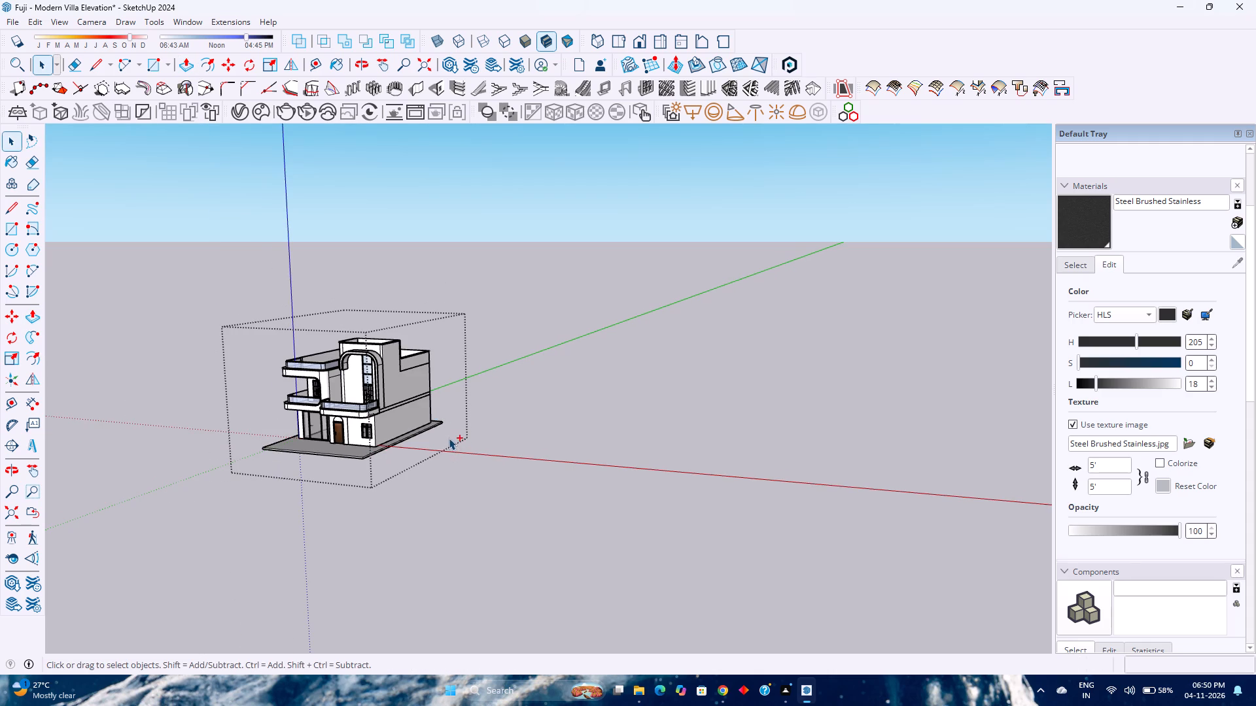
key("ctrl+s")
Delete the stray edge across the first-floor side wall between the curved balcony frame and the arched tower, and leave the nested groups.
scroll(442, 415, "down", 2)
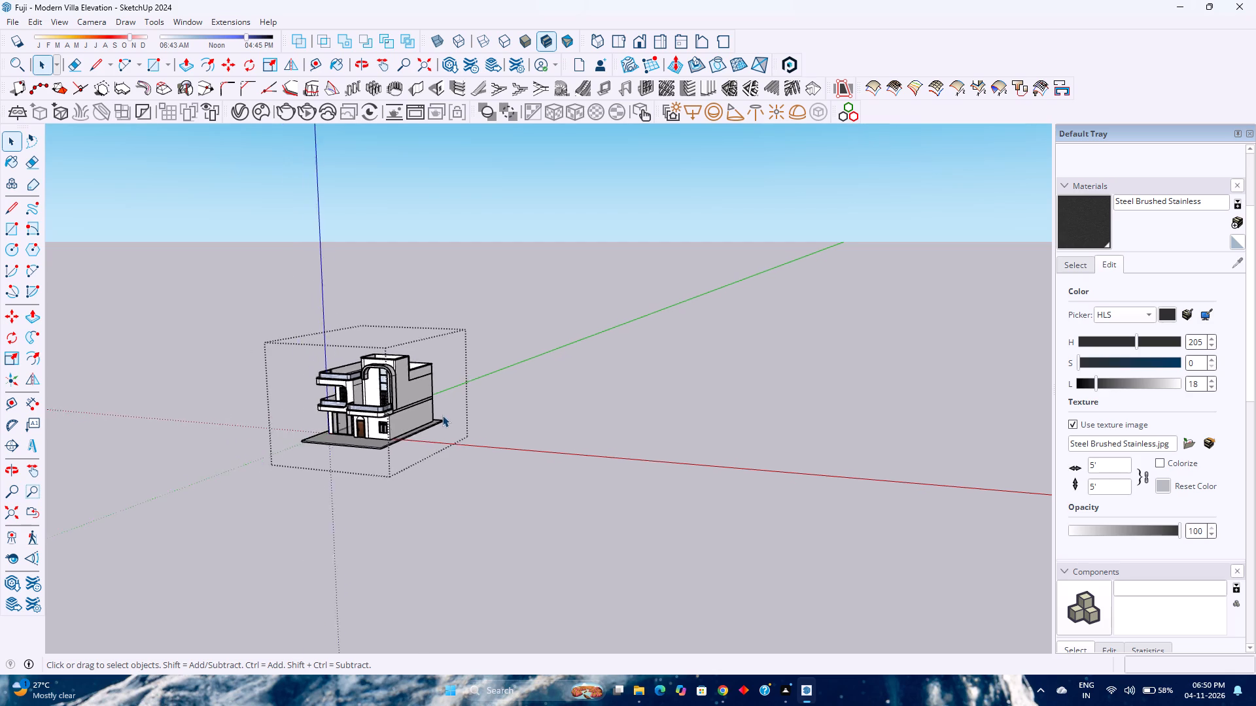
scroll(442, 415, "down", 2)
scroll(423, 459, "up", 6)
scroll(355, 438, "up", 2)
middle_click_drag(355, 438, 419, 426)
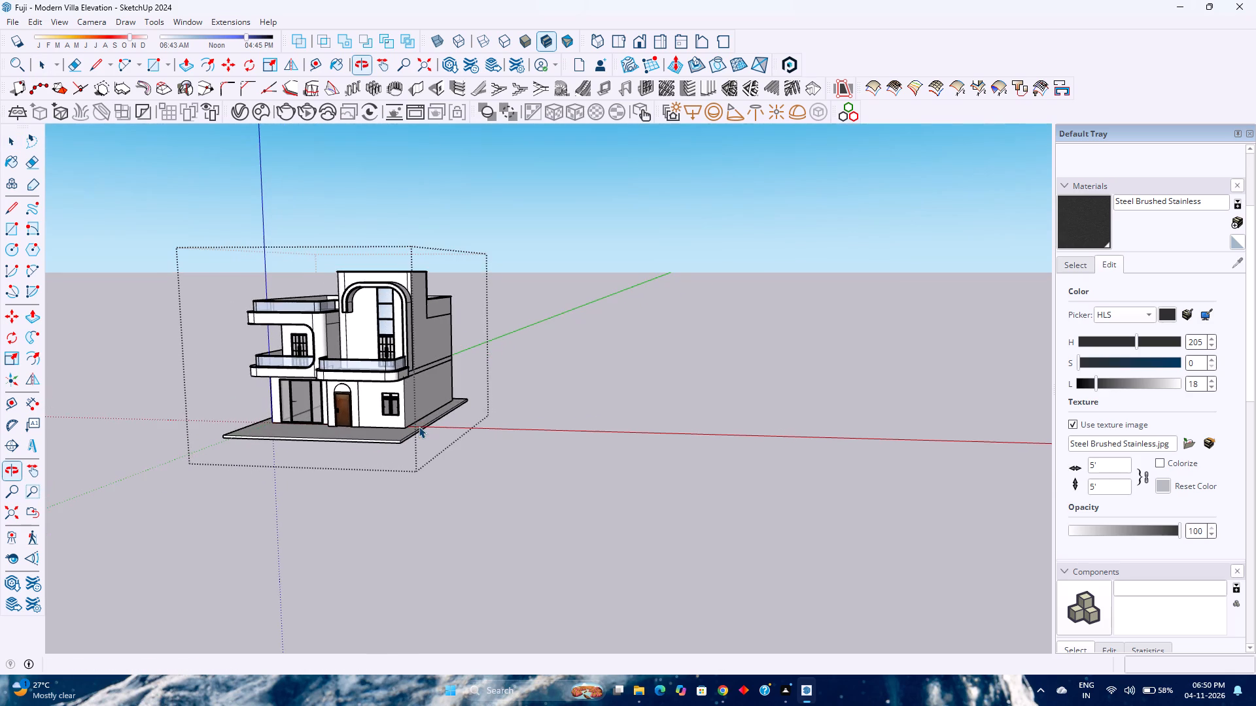
middle_click(419, 426)
scroll(416, 420, "up", 1)
middle_click_drag(361, 396, 373, 428, "shift")
middle_click(373, 428, "shift")
scroll(373, 429, "up", 3)
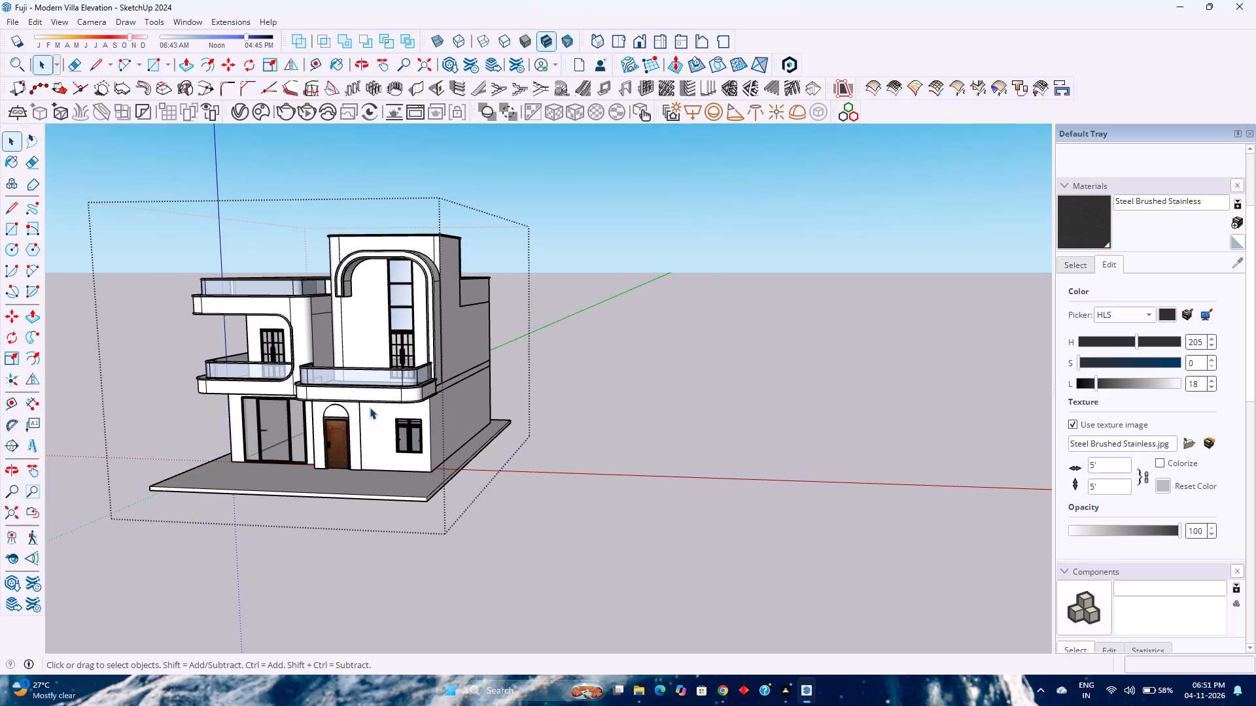
scroll(396, 418, "up", 4)
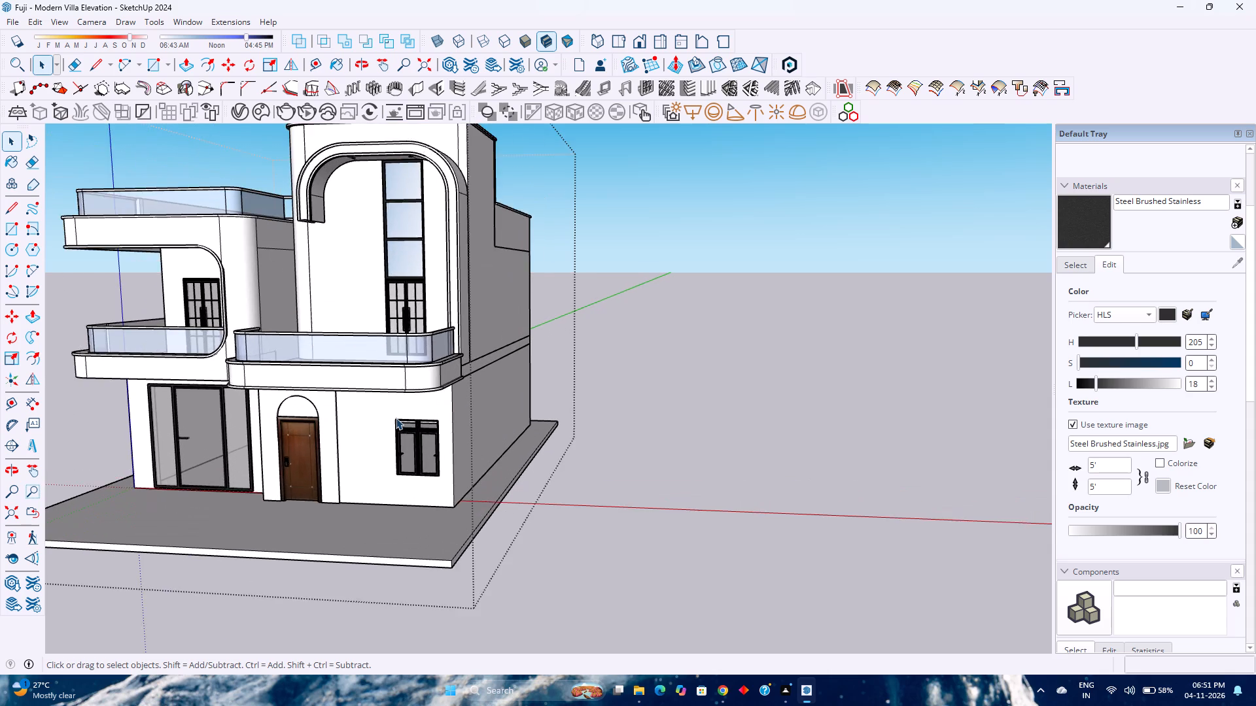
scroll(396, 418, "up", 2)
middle_click_drag(396, 417, 379, 492)
middle_click(379, 492)
scroll(373, 472, "down", 3)
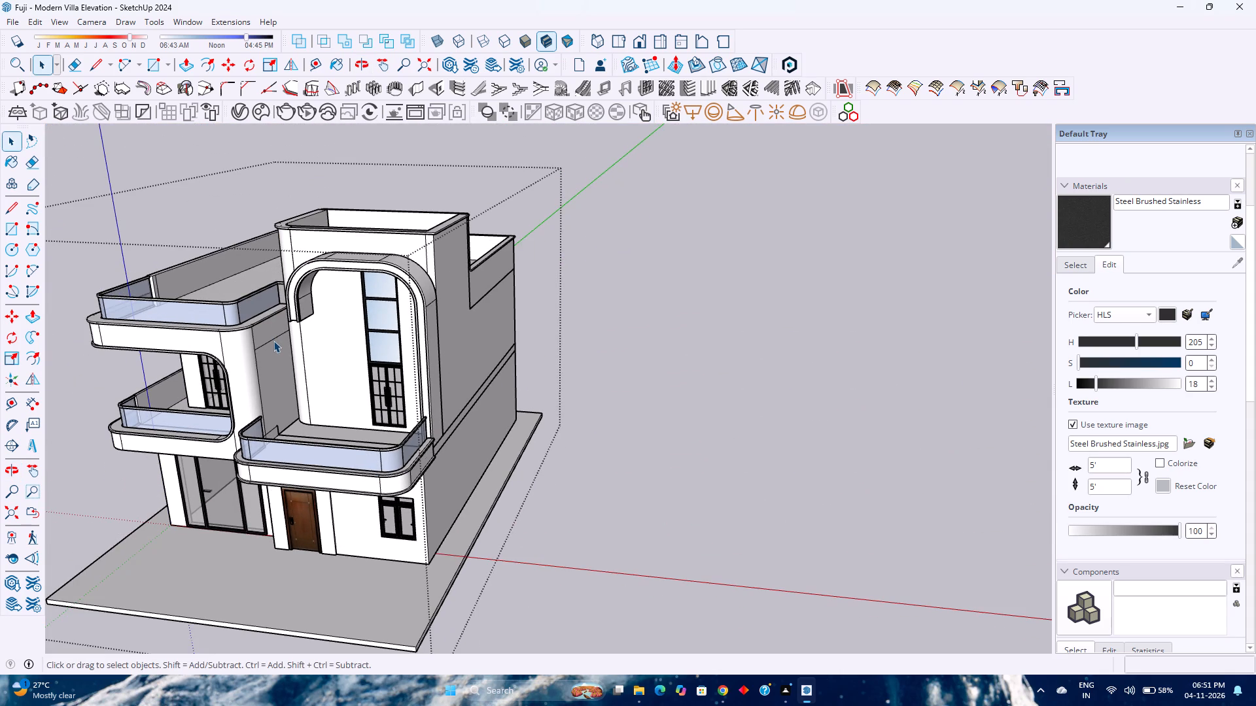
left_click(273, 341)
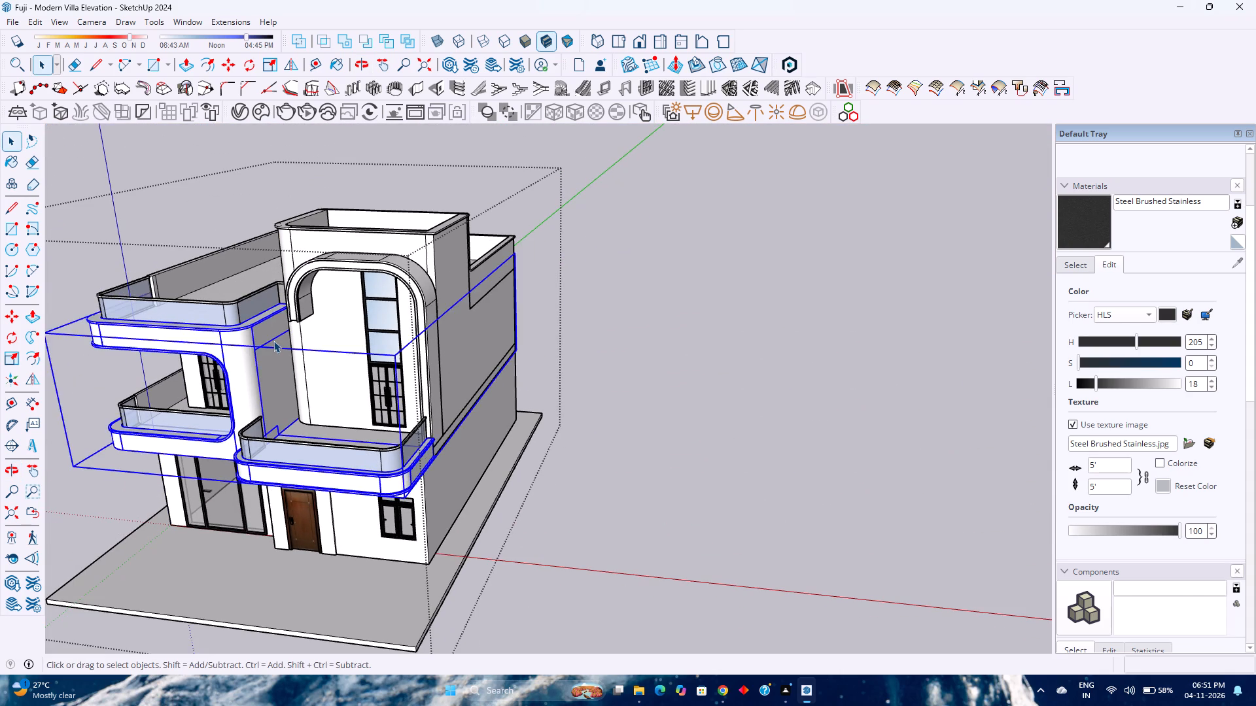
left_click(273, 341)
left_click(273, 340)
left_click(273, 340)
left_click(273, 340)
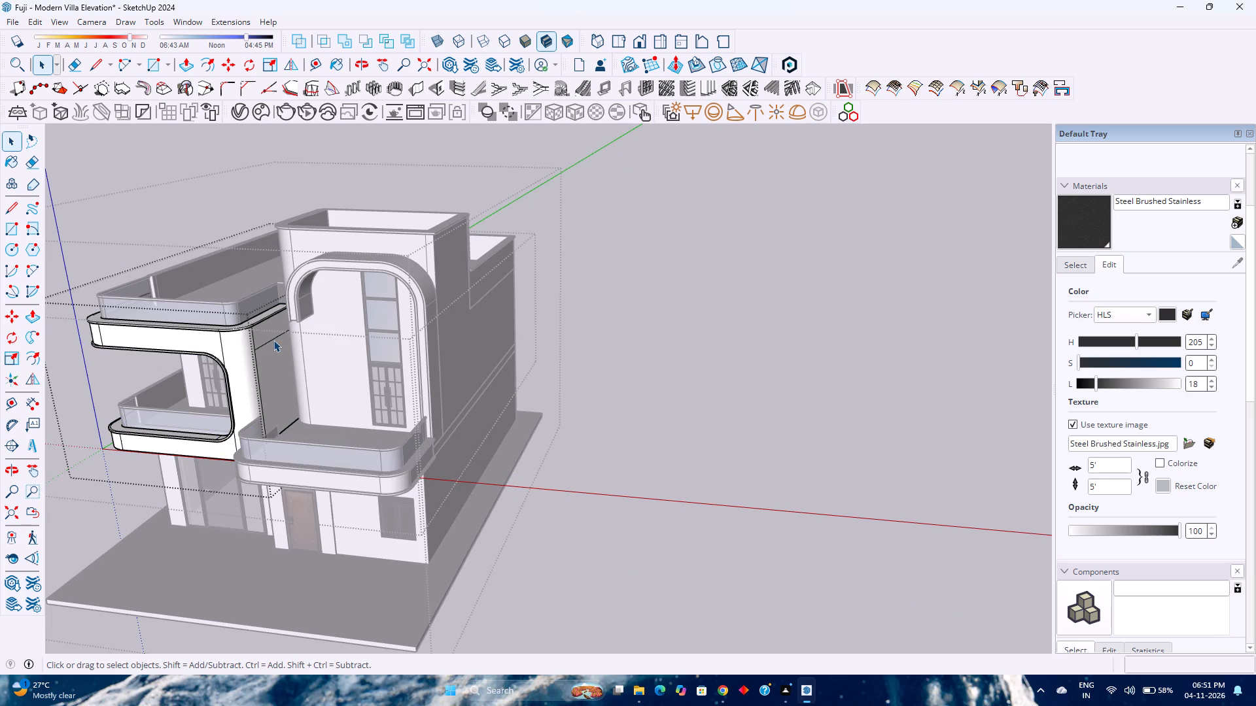
key("Delete")
scroll(273, 340, "up", 5)
scroll(273, 340, "down", 1)
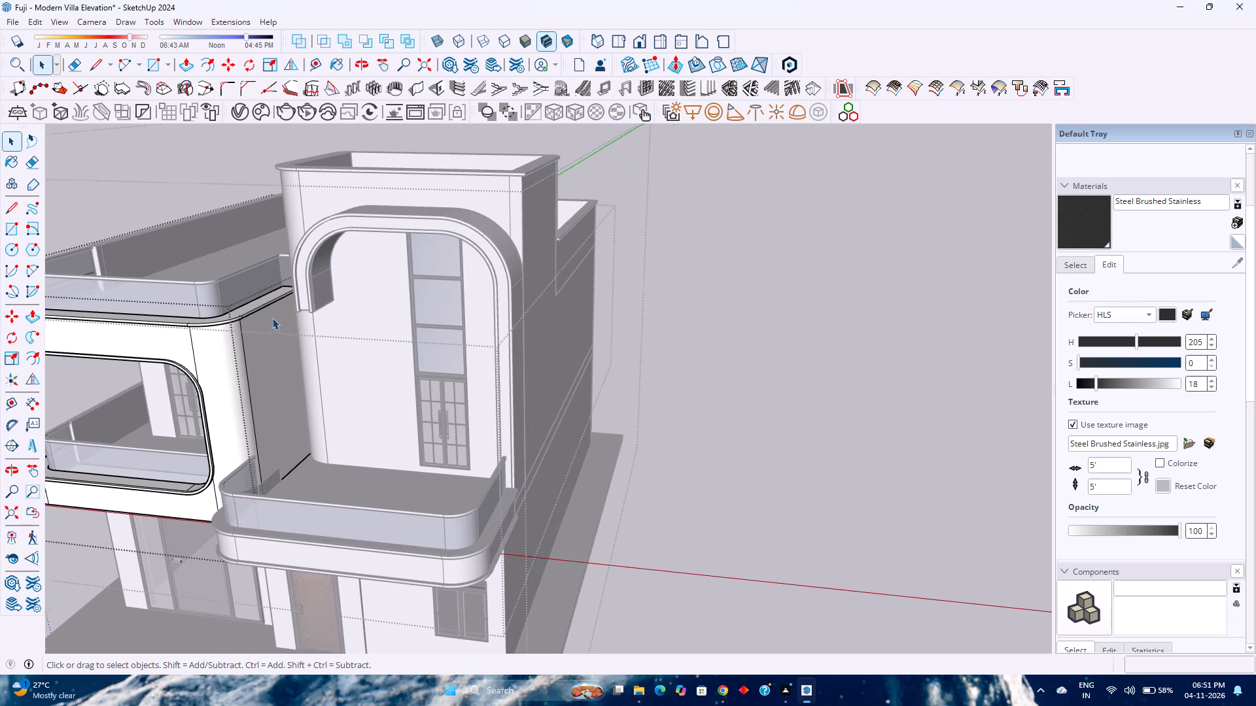
scroll(271, 317, "up", 2)
scroll(224, 295, "up", 14)
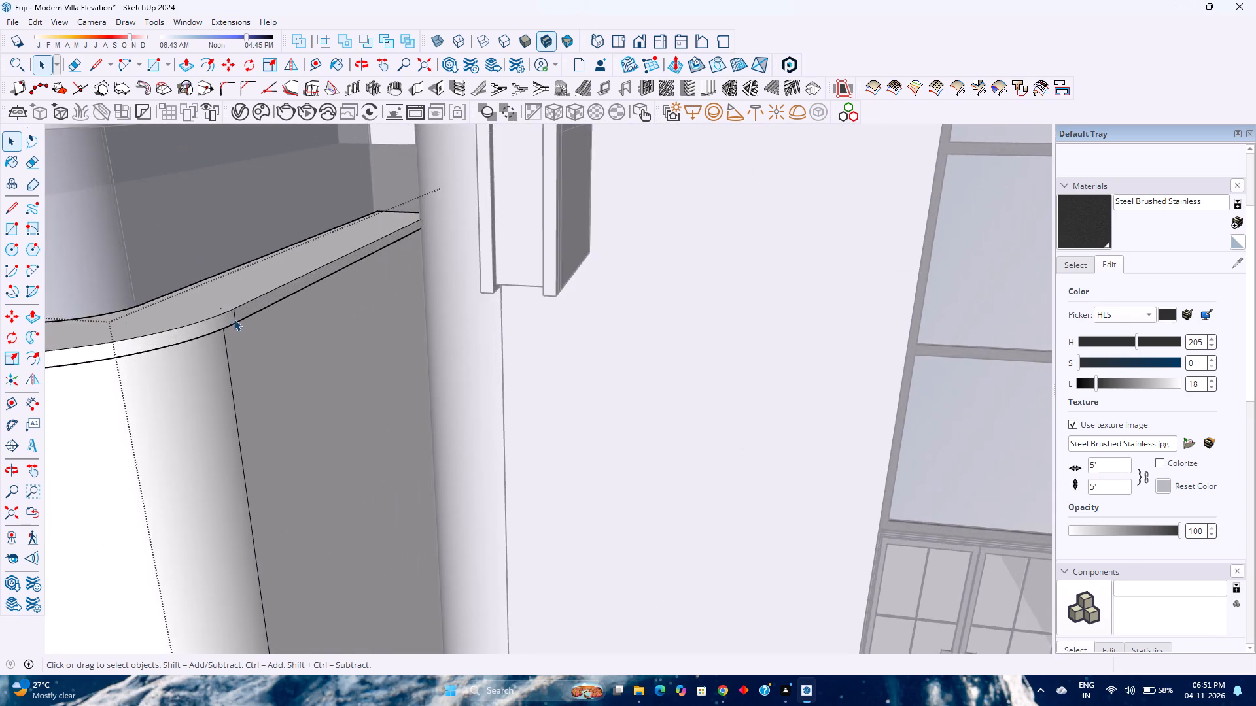
middle_click_drag(234, 319, 271, 378)
middle_click(271, 378)
scroll(266, 359, "down", 19)
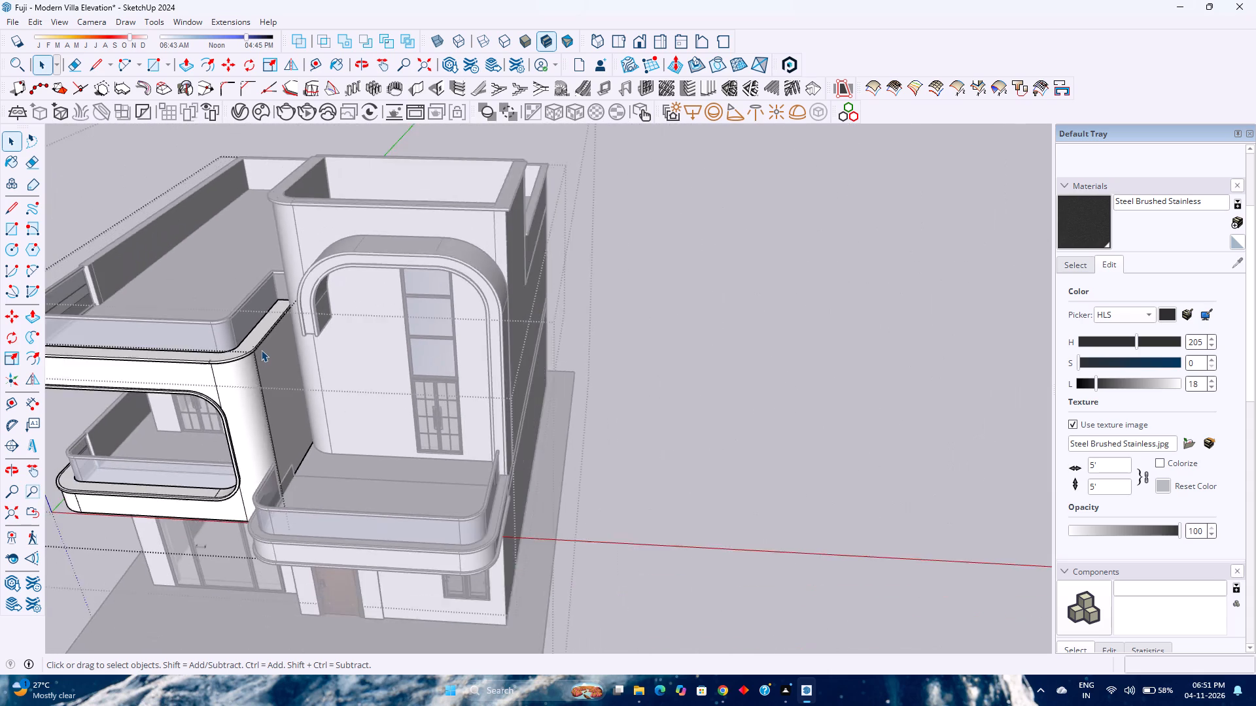
middle_click_drag(253, 409, 233, 375)
scroll(233, 372, "down", 7)
key("Escape")
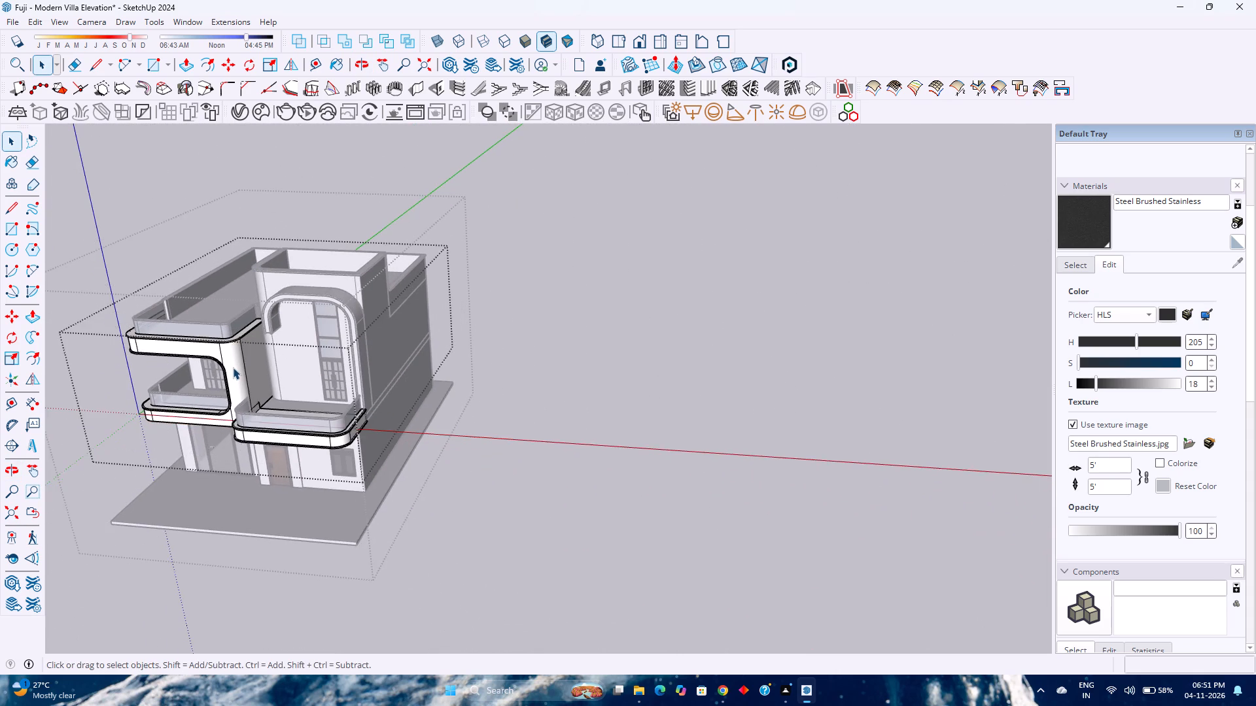
scroll(234, 367, "down", 3)
key("Escape")
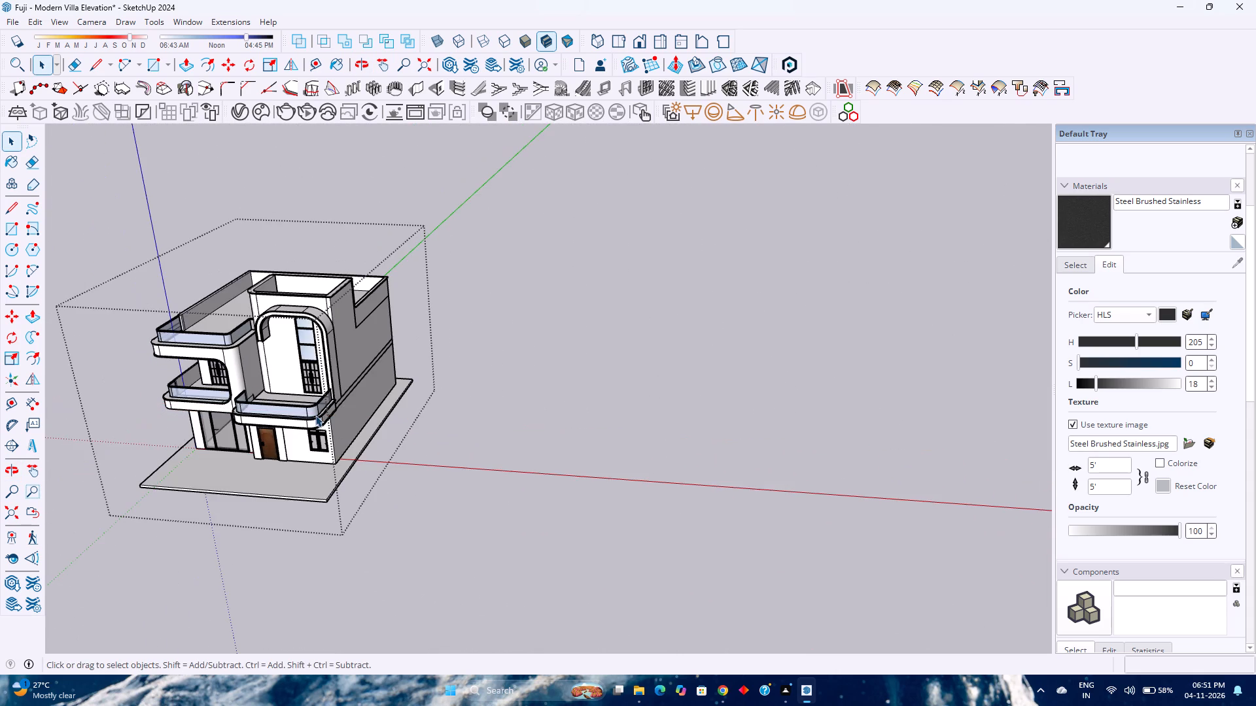
Save the villa model again.
middle_click_drag(315, 415, 321, 403)
middle_click_drag(321, 403, 330, 391)
middle_click_drag(332, 386, 347, 361)
middle_click(347, 361)
scroll(296, 381, "up", 3)
middle_click_drag(198, 423, 275, 375)
middle_click(275, 375)
middle_click(275, 375)
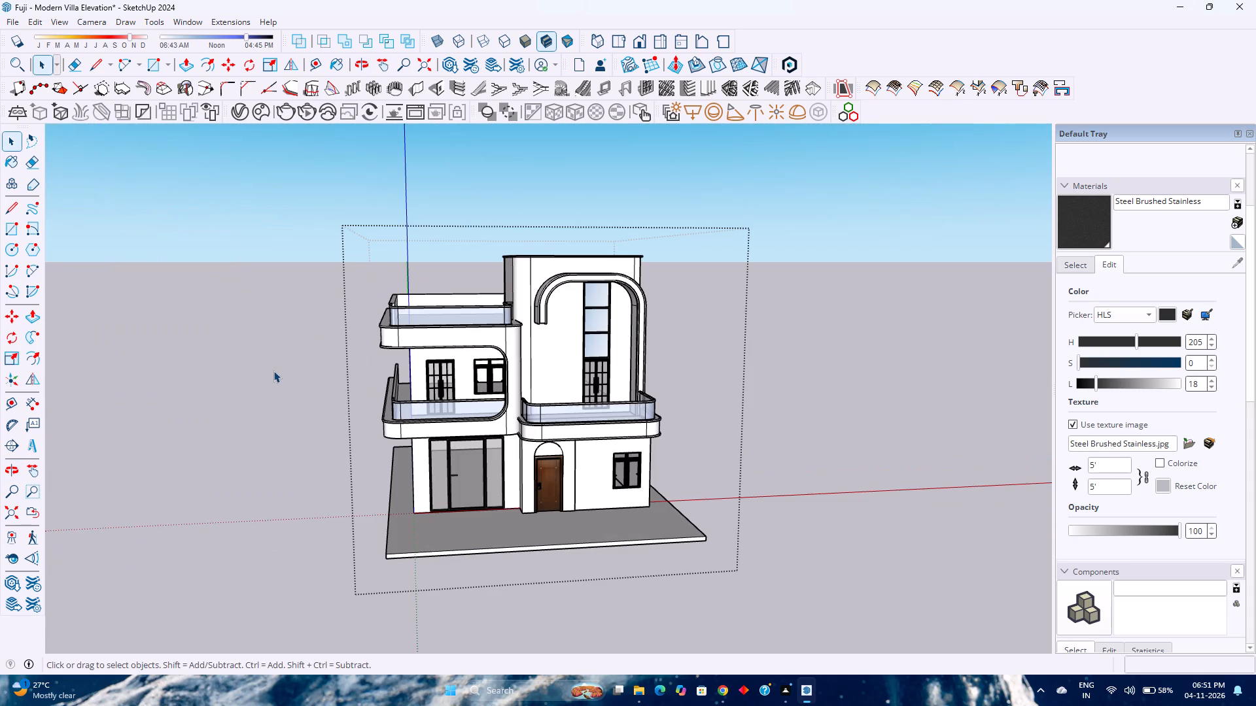
scroll(273, 371, "down", 2)
middle_click(360, 404, "shift")
middle_click(359, 405, "shift")
middle_click_drag(359, 405, 352, 408, "shift")
middle_click_drag(350, 409, 205, 429, "shift")
middle_click_drag(205, 429, 198, 430, "shift")
middle_click(198, 430)
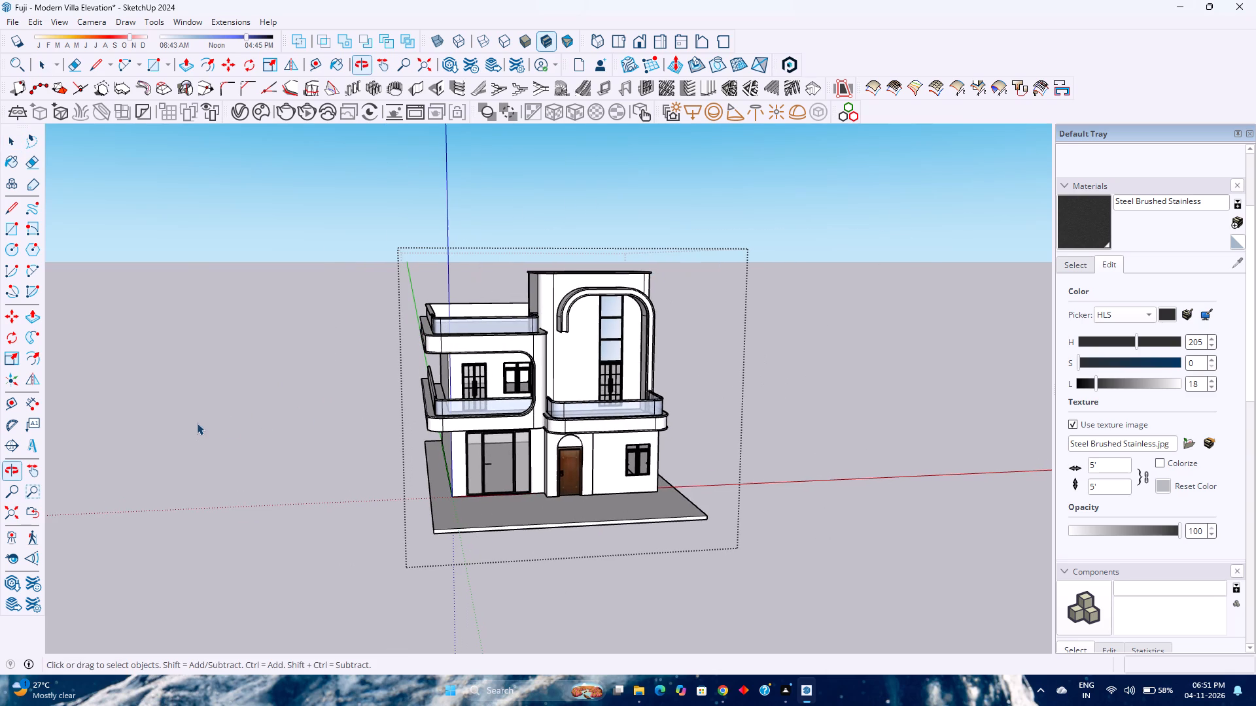
key("ctrl+s")
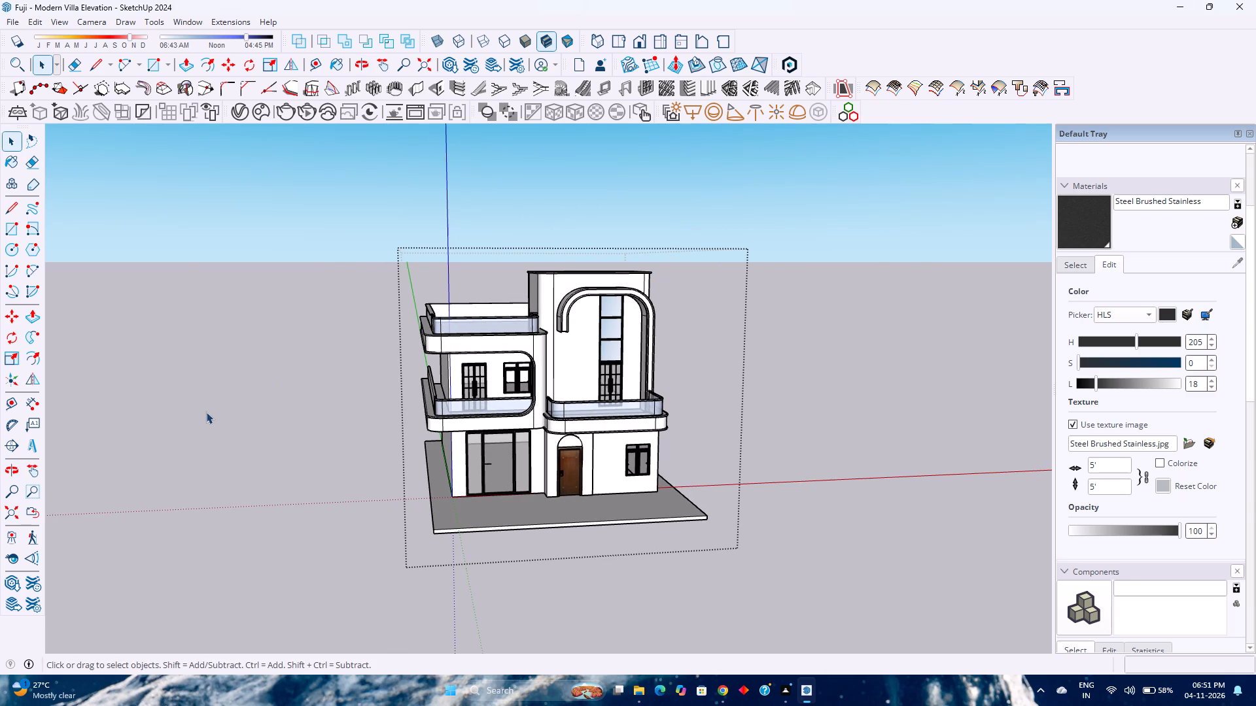
Open the plinth slab group and extend its side edge 9" outward along the wall next to the casement window.
scroll(206, 412, "down", 3)
middle_click_drag(268, 427, 31, 444, "shift")
middle_click(29, 444, "shift")
scroll(44, 440, "down", 3)
scroll(434, 477, "down", 3)
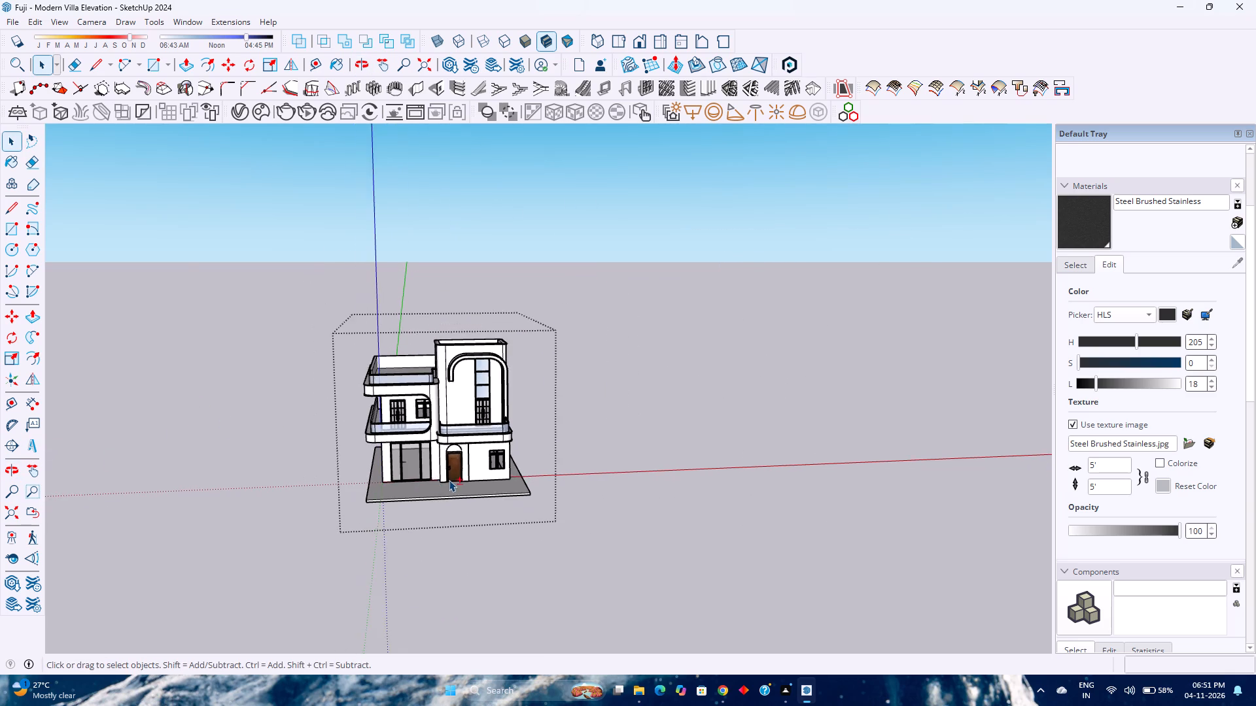
middle_click_drag(449, 480, 265, 472, "shift")
middle_click(265, 472, "shift")
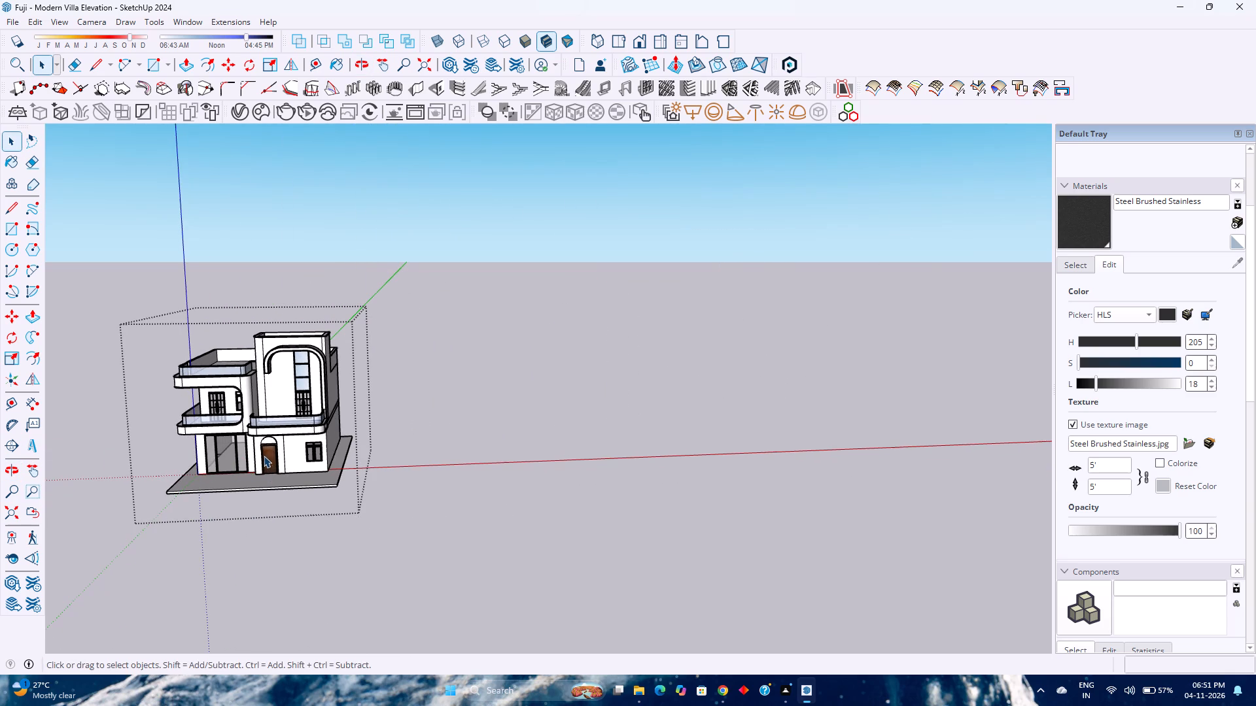
scroll(323, 481, "up", 7)
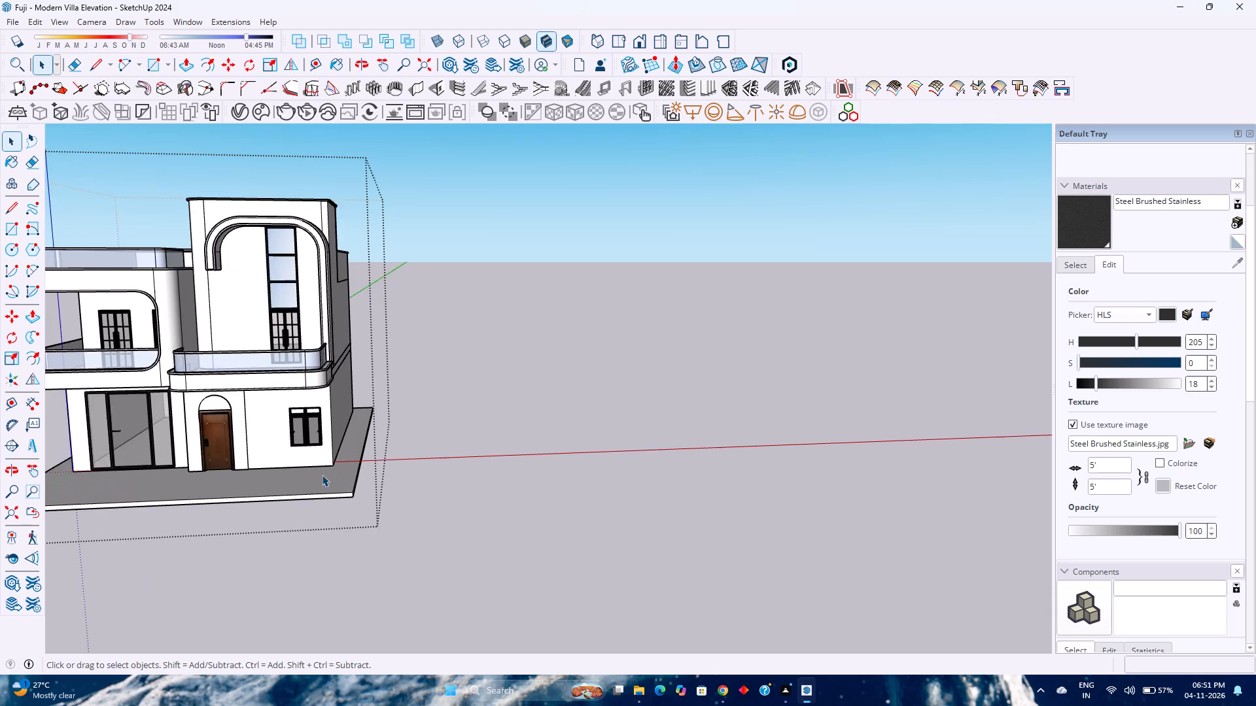
scroll(334, 477, "up", 12)
middle_click_drag(354, 550, 203, 535)
middle_click(203, 535)
scroll(203, 526, "down", 3)
key("p")
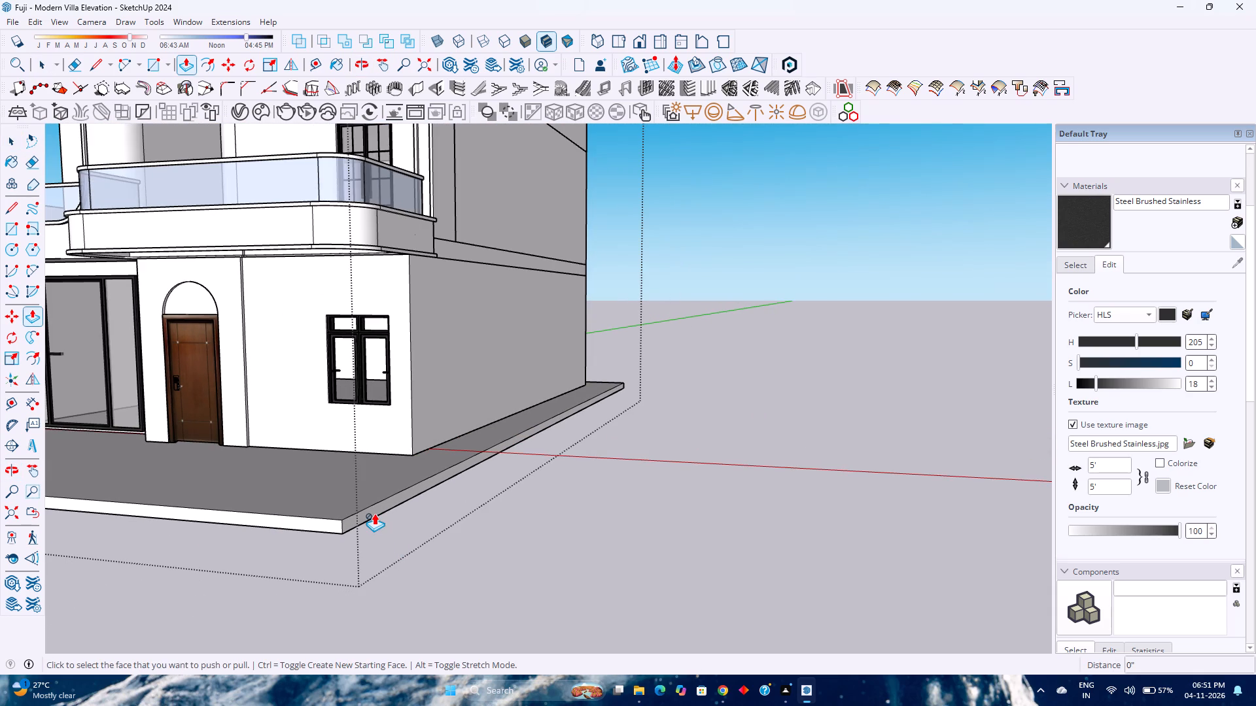
key("space")
double_click(374, 513)
scroll(374, 513, "up", 3)
key("p")
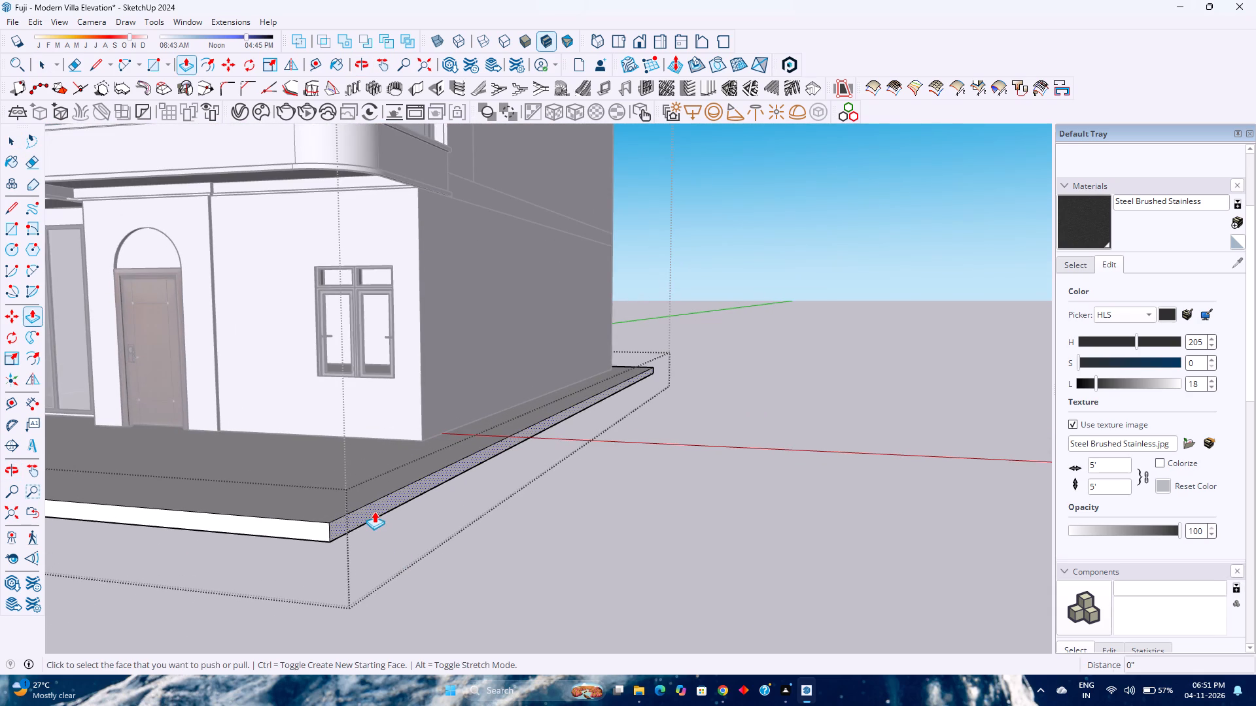
left_click(374, 510)
key("9")
key("Return")
scroll(411, 520, "down", 3)
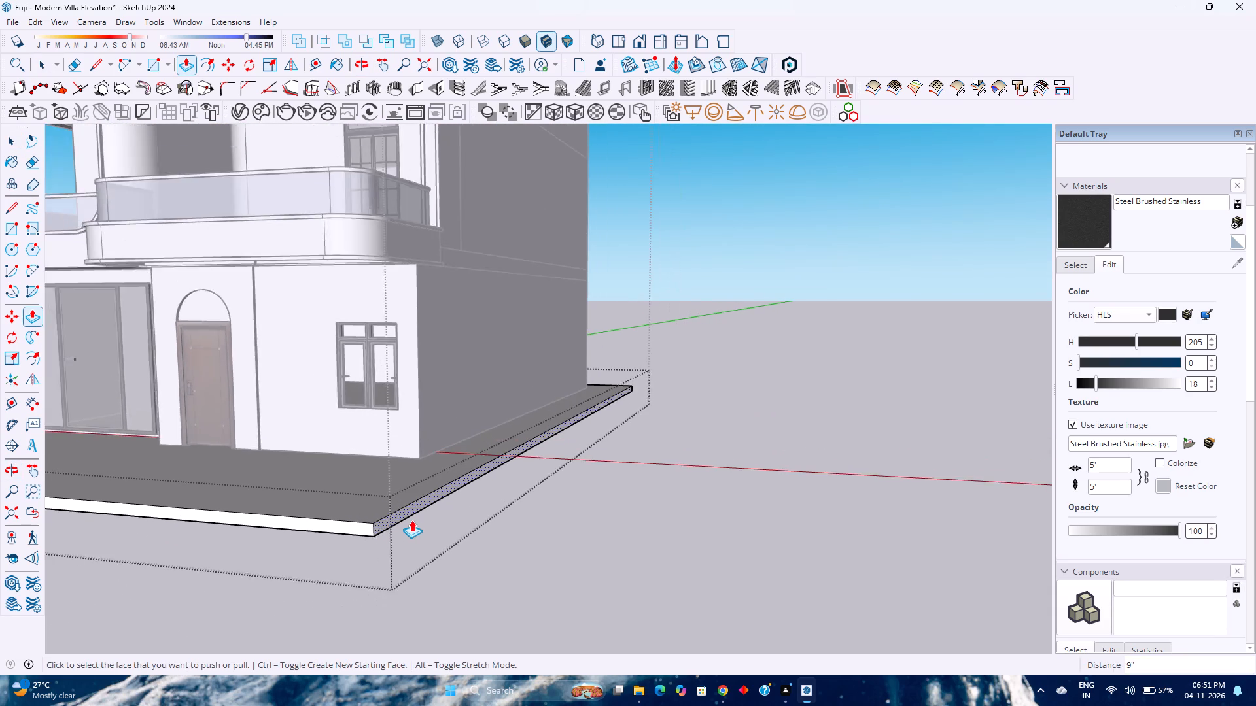
Repeat the 9" extension on the slab's opposite side edge, along the wall next to the sliding glass door.
scroll(411, 520, "down", 9)
middle_click_drag(285, 556, 415, 576, "shift")
middle_click(415, 576, "shift")
middle_click_drag(242, 546, 700, 621)
middle_click(700, 621)
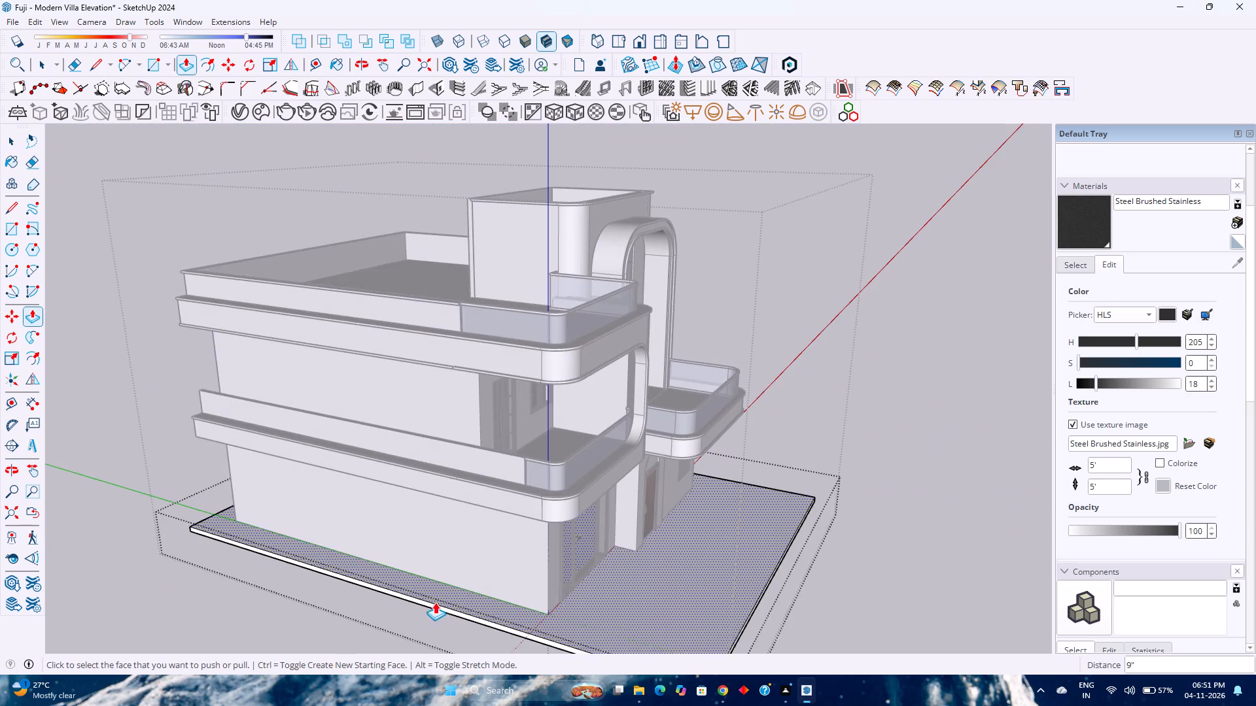
scroll(435, 602, "up", 5)
double_click(398, 592)
key("Escape")
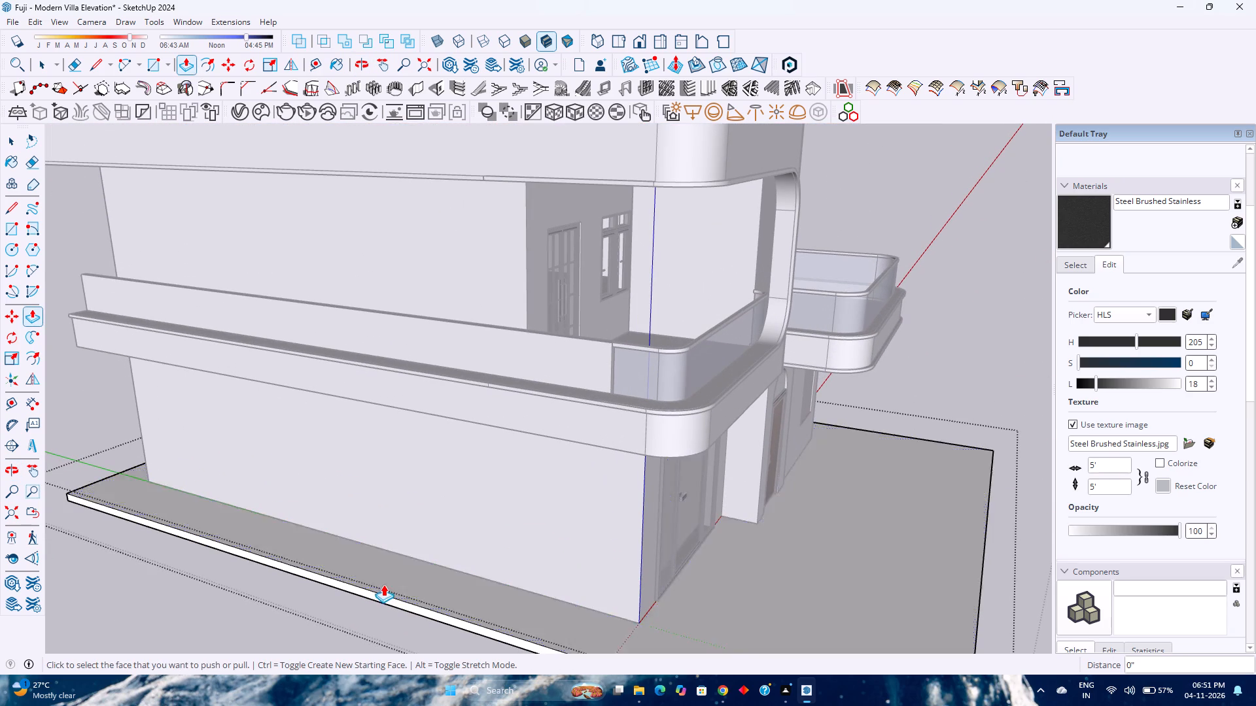
Copy the slab's top edge on the sliding-door side 9" inward along the red axis to mark out a narrow strip.
key("space")
scroll(367, 568, "down", 3)
middle_click_drag(362, 570, 331, 536, "shift")
middle_click(328, 533, "shift")
scroll(338, 551, "up", 2)
left_click(339, 552)
key("m")
left_click(339, 552)
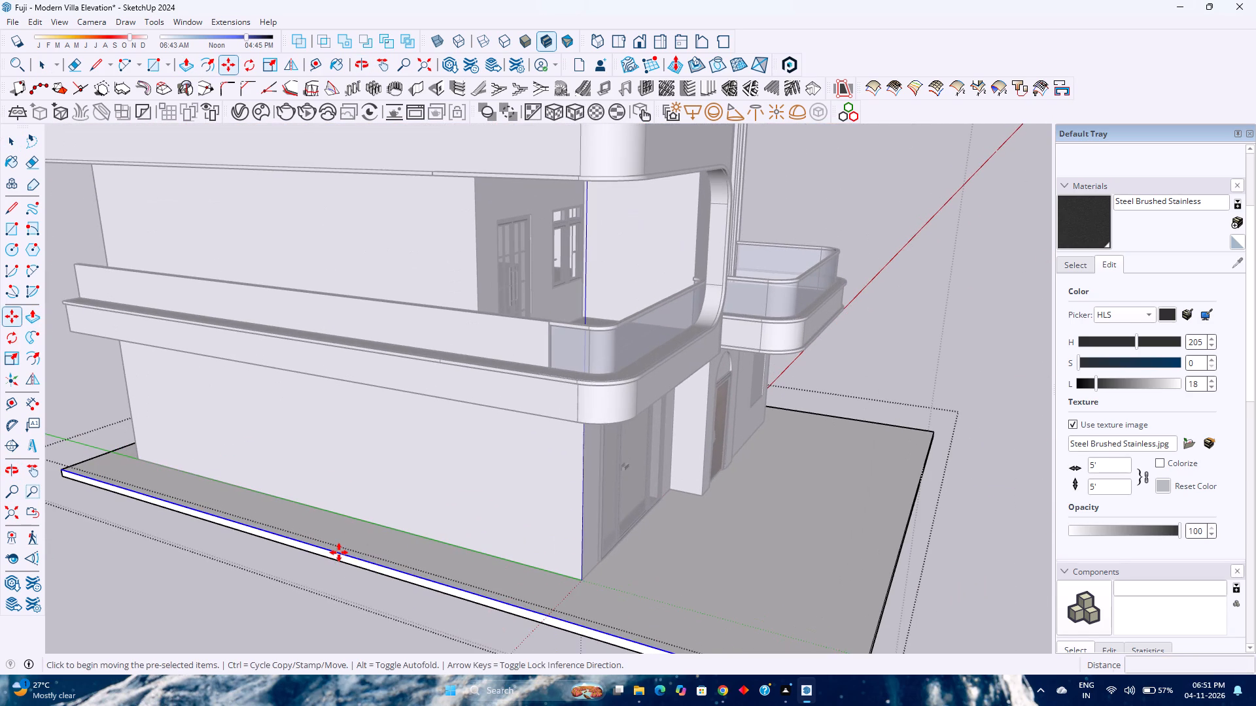
key("Right")
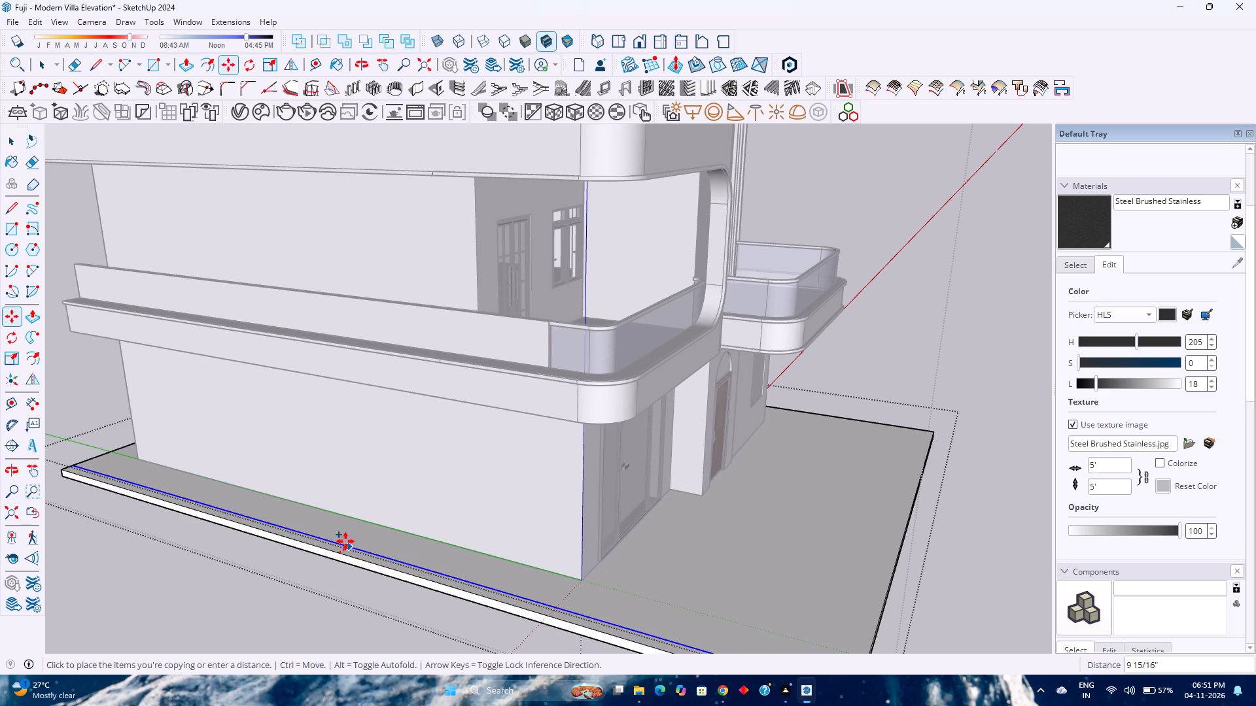
key("9")
key("Return")
Push/Pull the 9" strip on the slab's sliding-door side up 5' to form a boundary wall.
key("p")
left_click(340, 546)
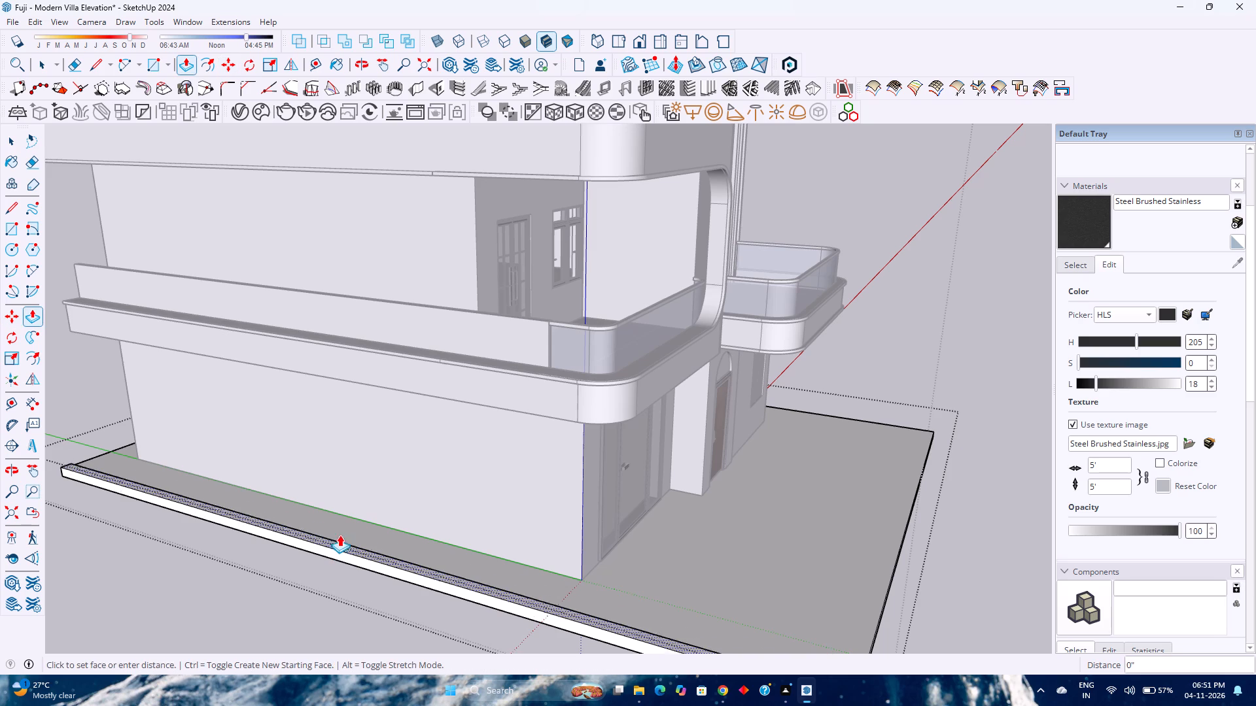
scroll(340, 531, "down", 2)
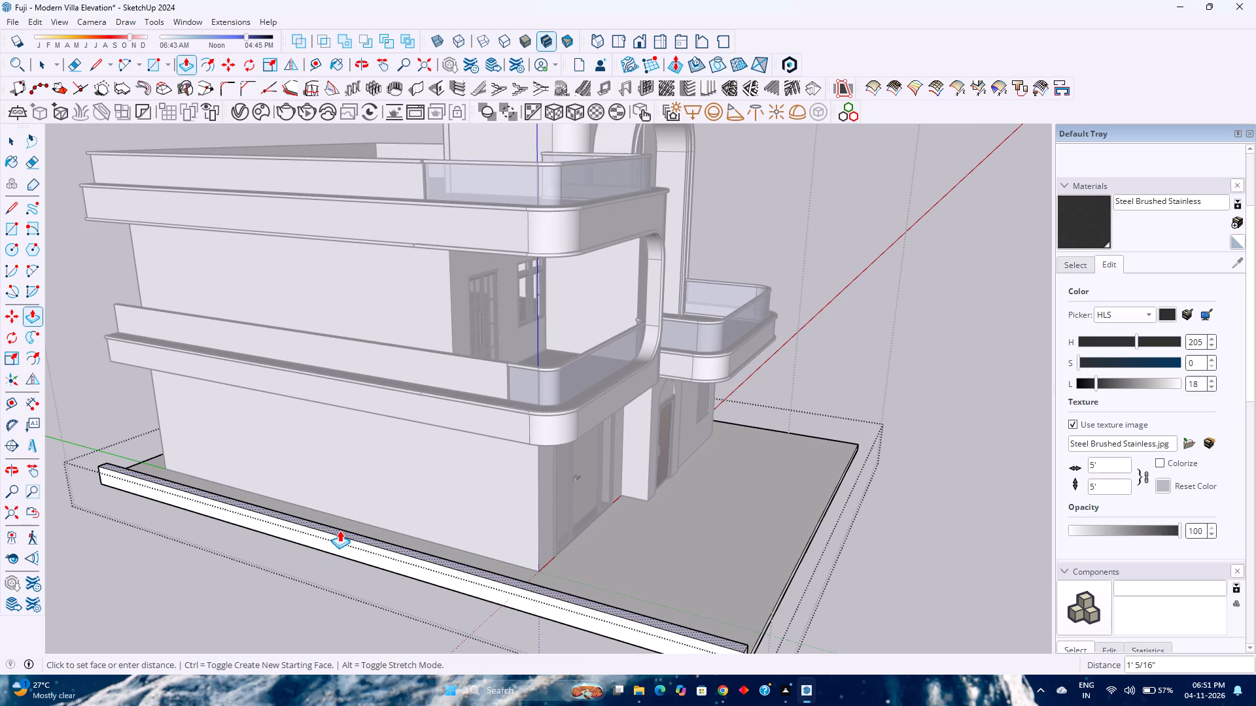
type("5'")
key("Return")
scroll(340, 530, "down", 3)
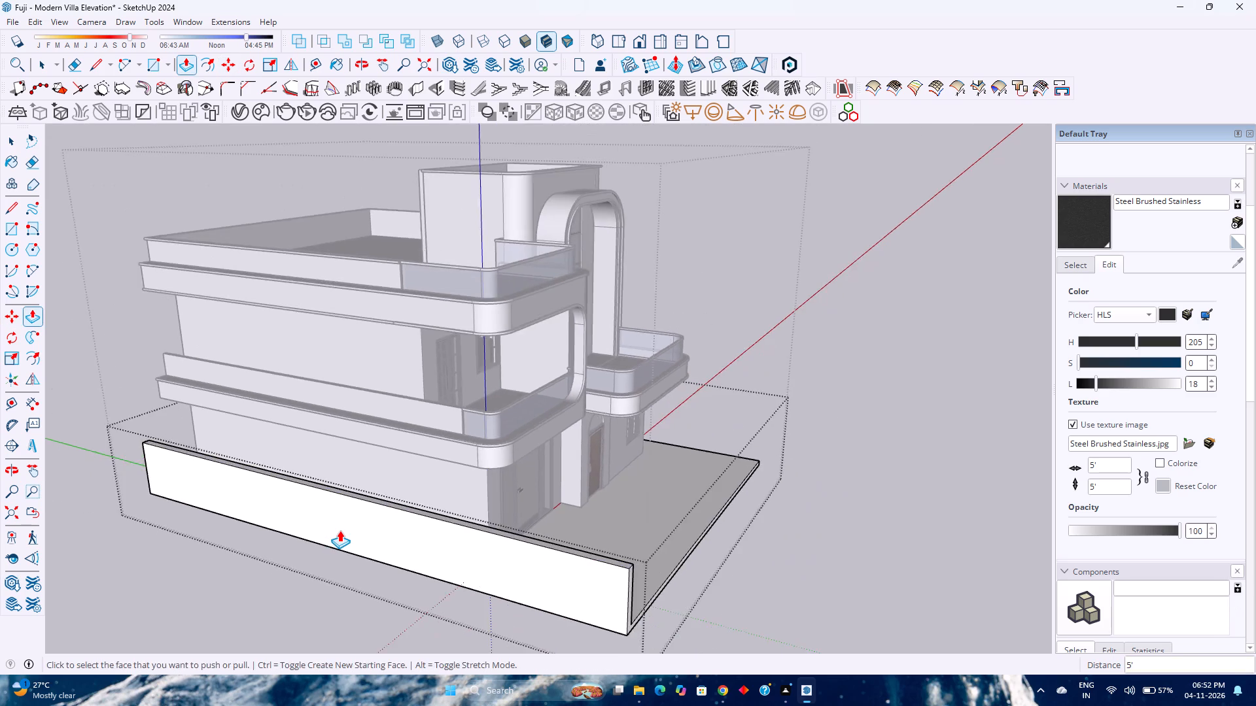
Copy the slab's top edge on the casement-window side 9" inward along the red axis to mark out a strip.
middle_click_drag(330, 532, 182, 540)
scroll(182, 540, "down", 10)
middle_click(182, 540)
middle_click_drag(254, 564, 104, 560)
scroll(445, 542, "up", 3)
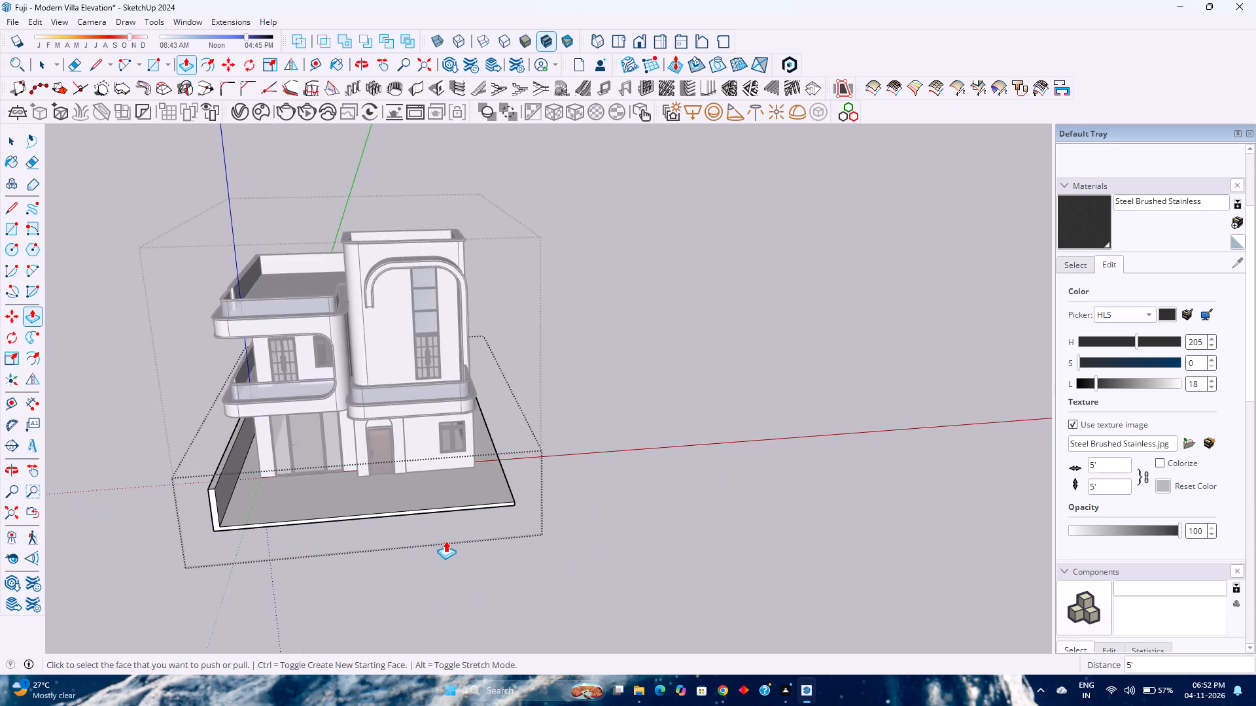
scroll(445, 541, "up", 4)
middle_click_drag(444, 524, 308, 558, "shift")
middle_click(308, 558, "shift")
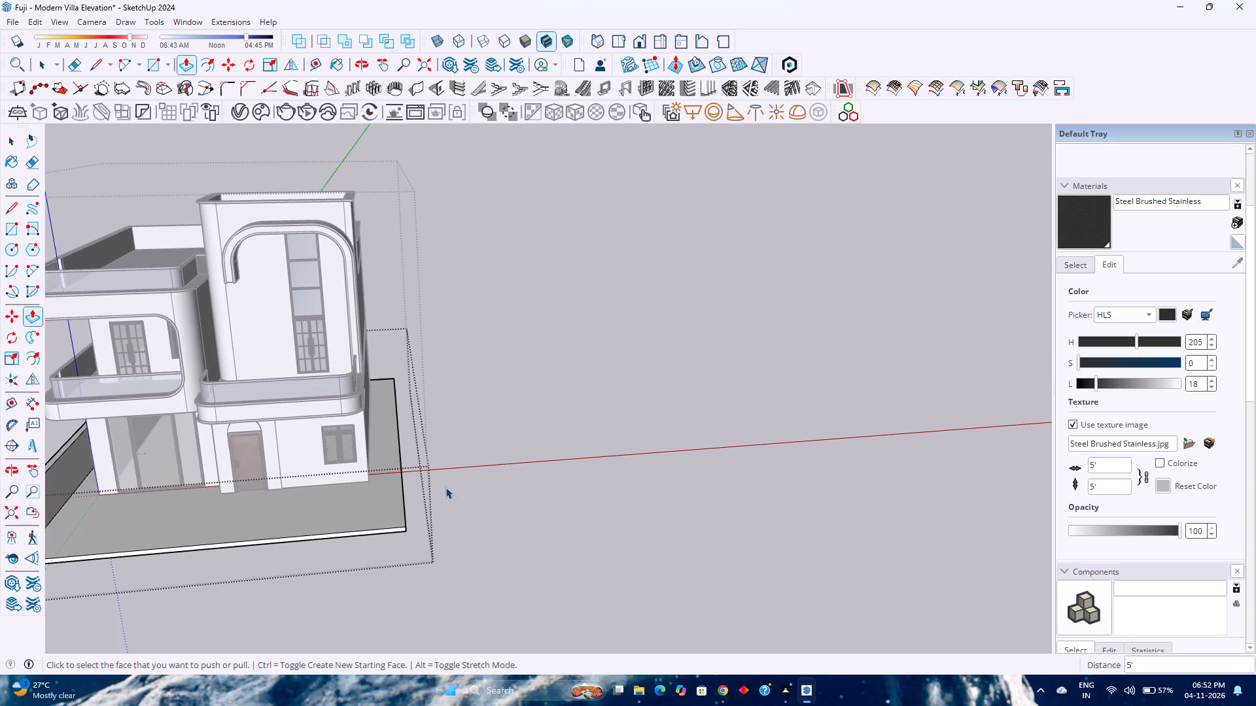
key("space")
scroll(420, 491, "up", 1)
left_click(402, 499)
key("m")
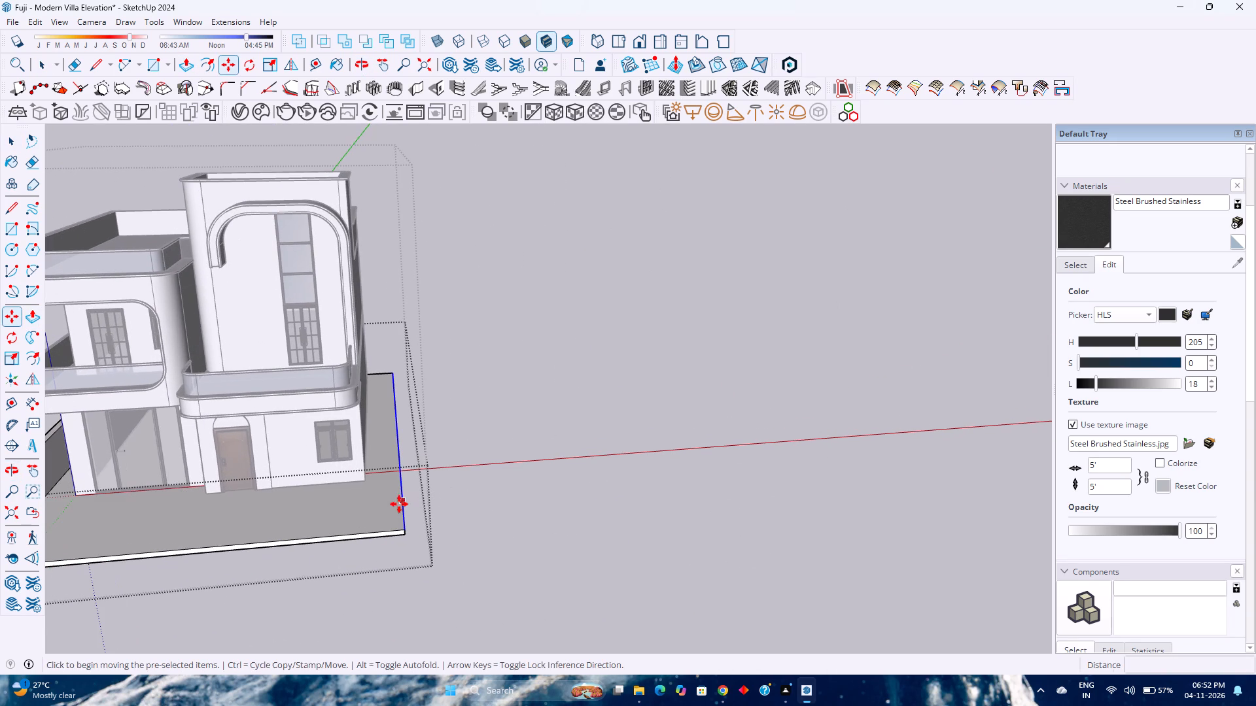
left_click(402, 529)
key("Right")
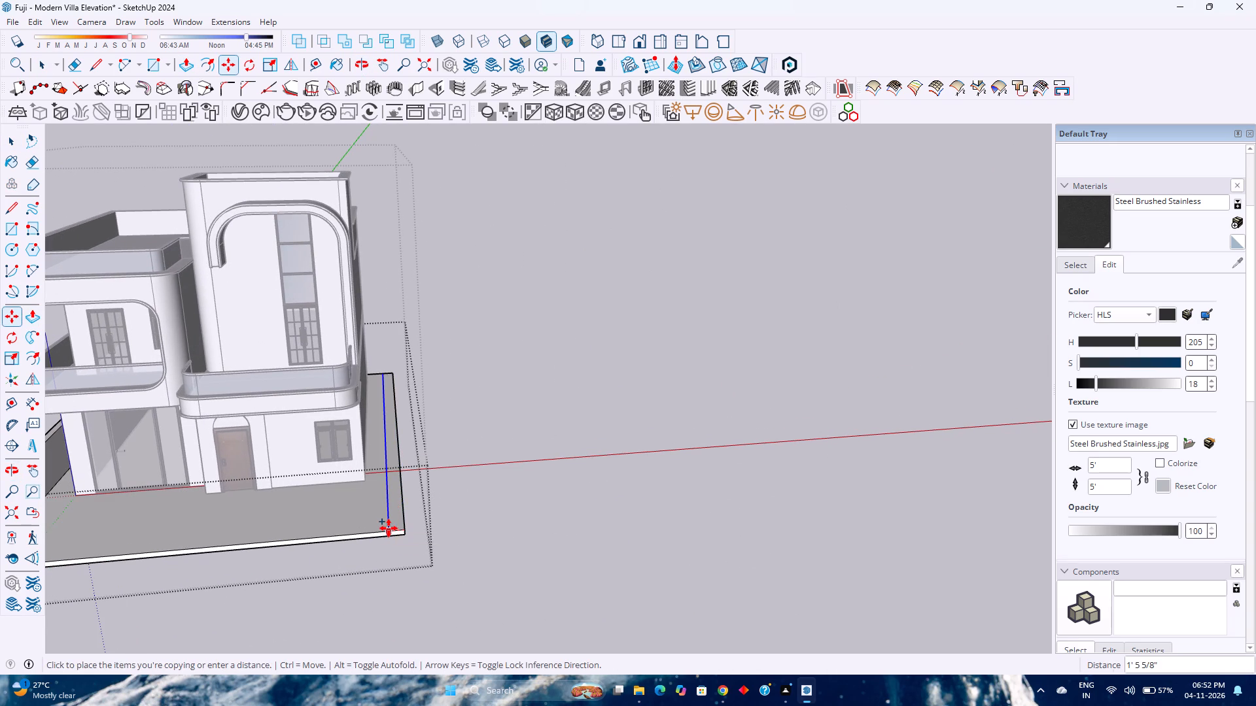
key("9")
key("Return")
Raise the casement-window side strip by the same 5' Push/Pull distance to form the opposite boundary wall.
key("p")
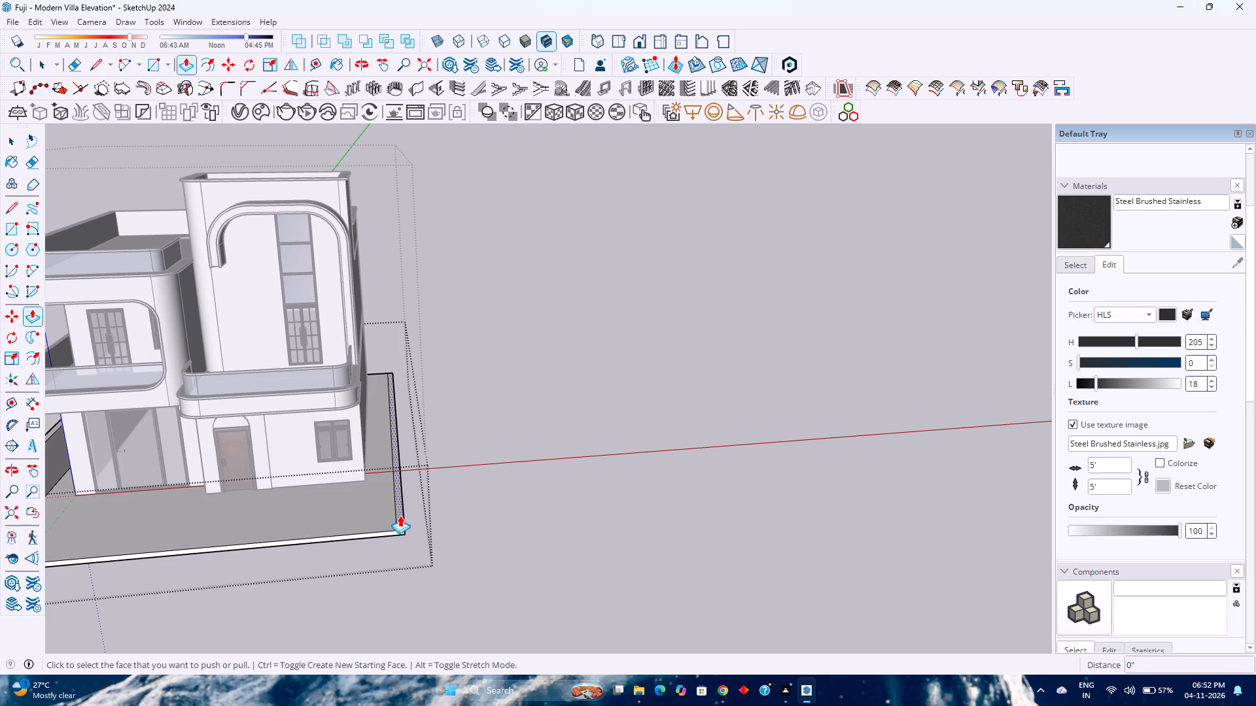
double_click(400, 515)
Copy the slab's rear top edge 9" inward to mark out a strip between the two side walls.
middle_click_drag(410, 520, 176, 569)
middle_click_drag(176, 569, 167, 569)
scroll(160, 563, "down", 4)
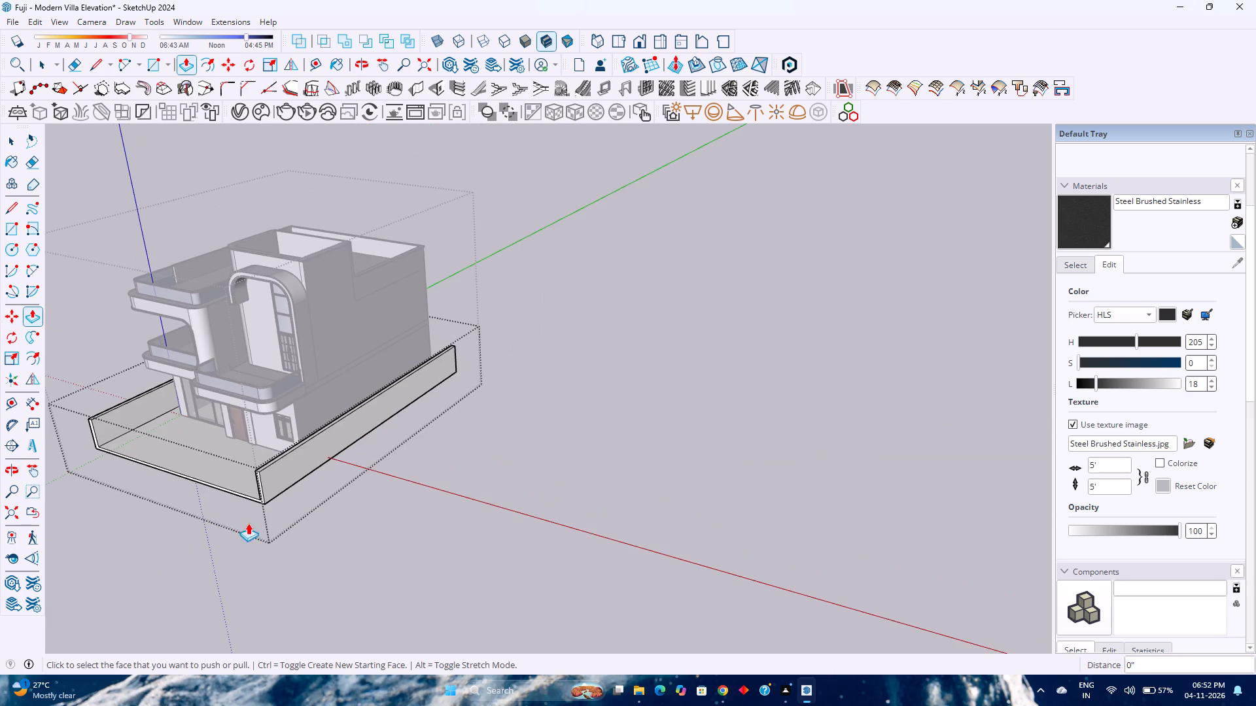
middle_click_drag(324, 479, 266, 597, "shift")
scroll(408, 445, "up", 3)
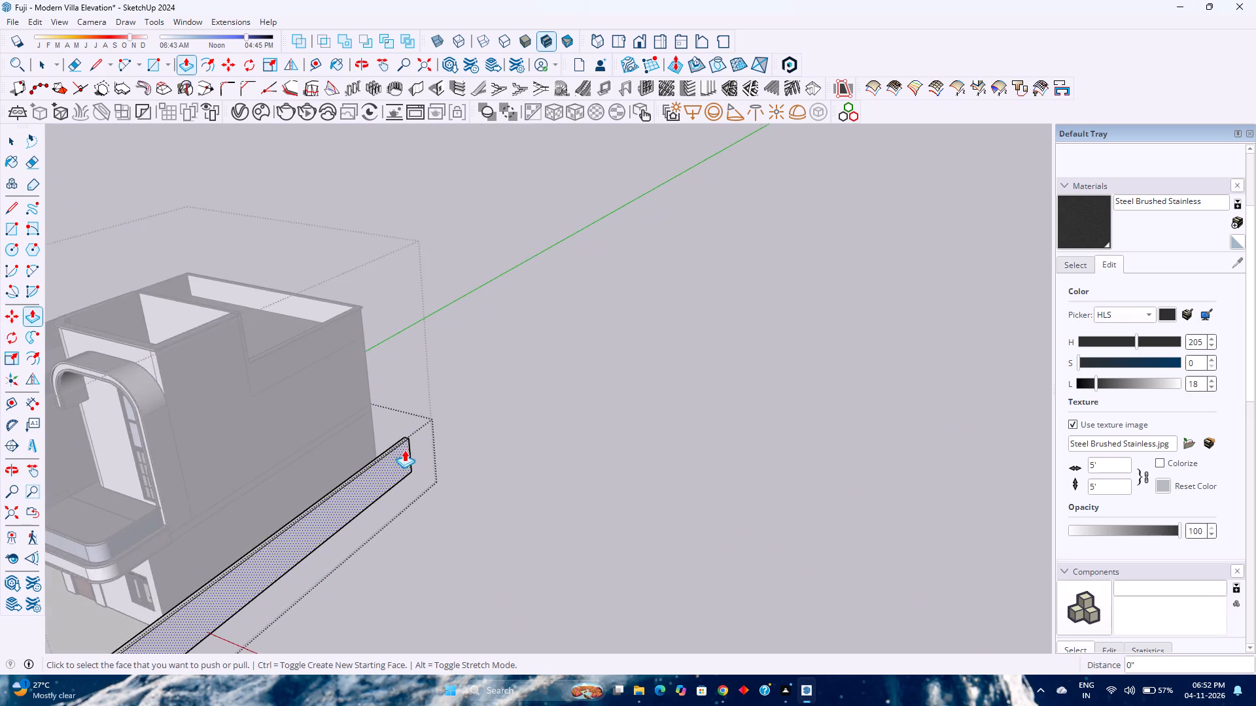
scroll(404, 450, "up", 2)
middle_click_drag(404, 450, 224, 559)
middle_click(224, 559)
scroll(361, 445, "up", 4)
middle_click_drag(376, 445, 290, 595, "shift")
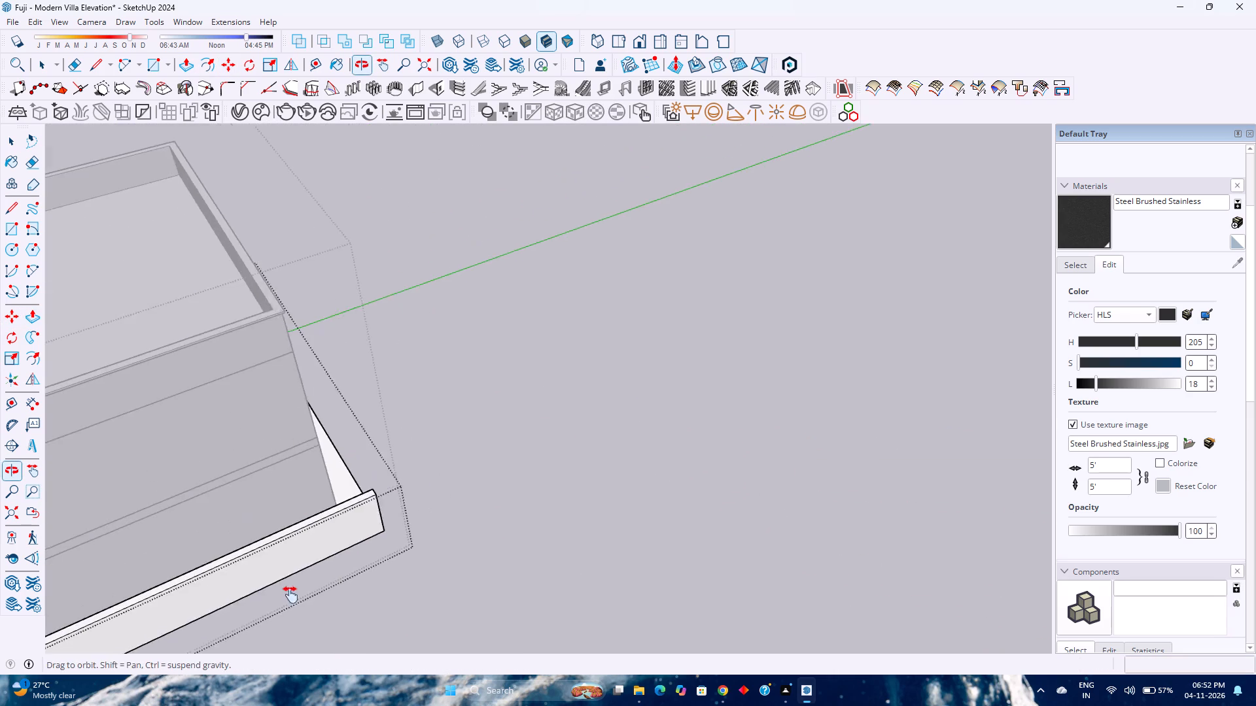
middle_click_drag(290, 595, 291, 594, "shift")
middle_click(290, 595, "shift")
scroll(334, 470, "up", 10)
key("space")
scroll(323, 489, "up", 2)
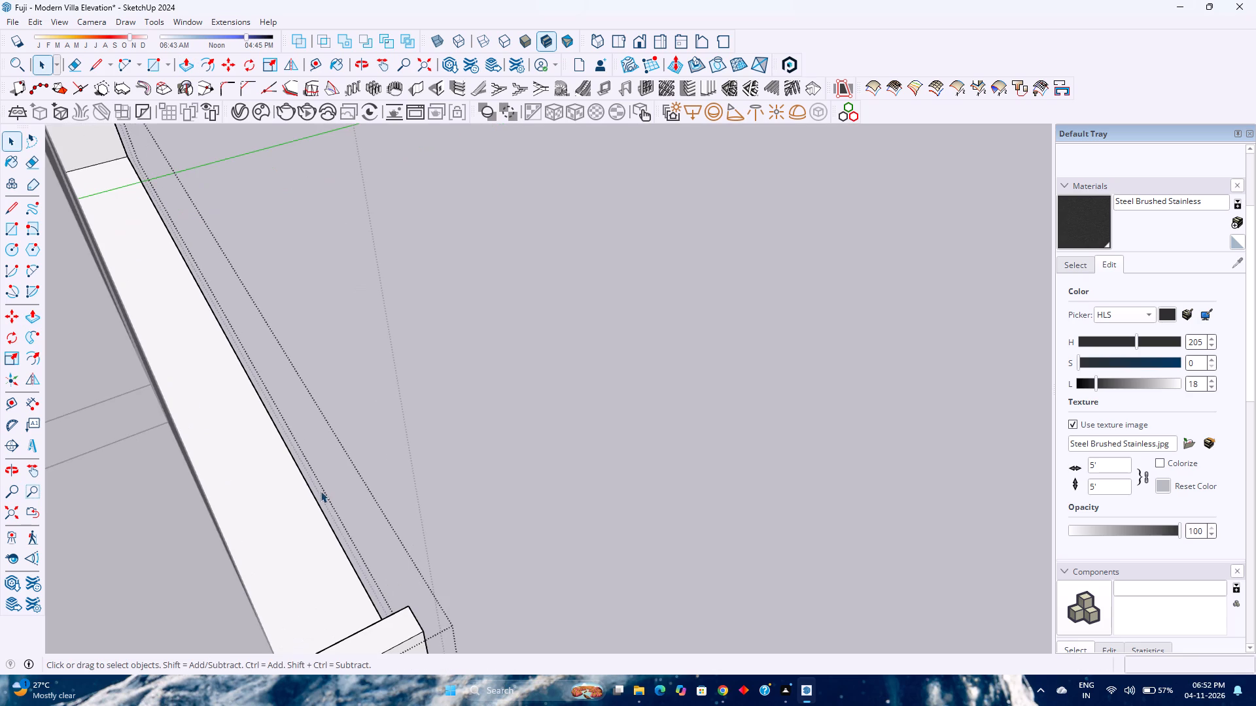
left_click(315, 498)
key("m")
left_click(315, 498)
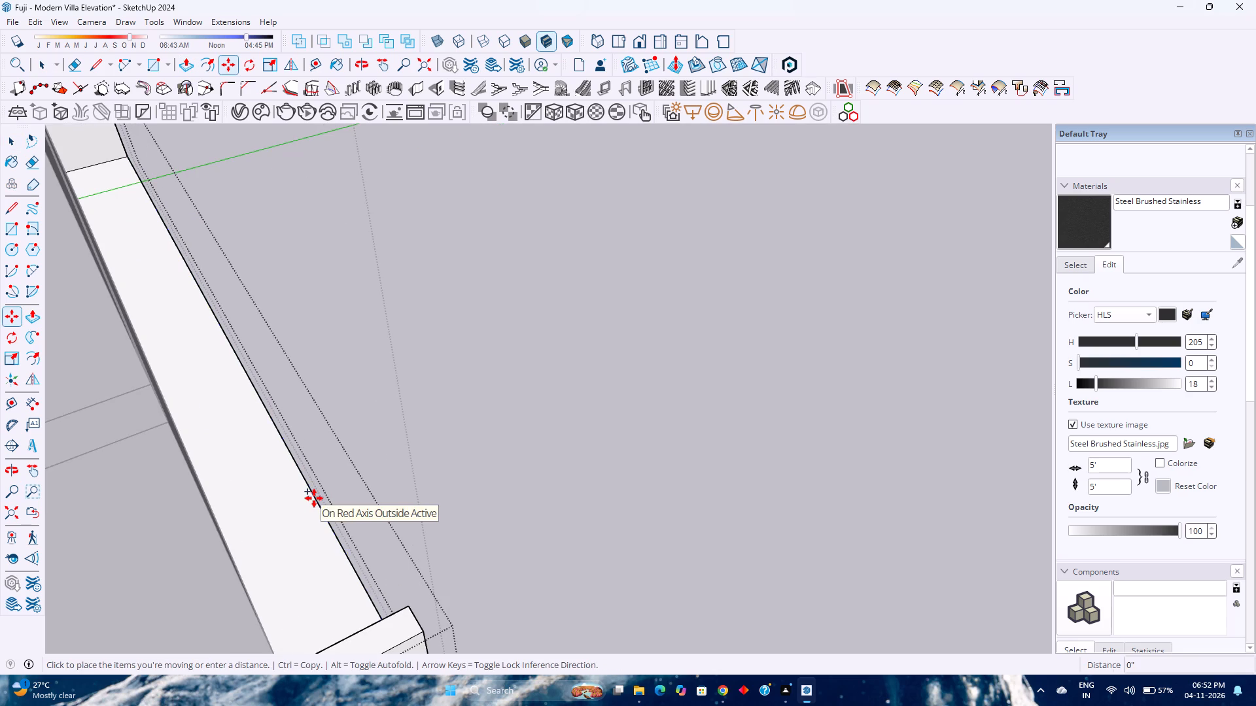
key("9")
key("Return")
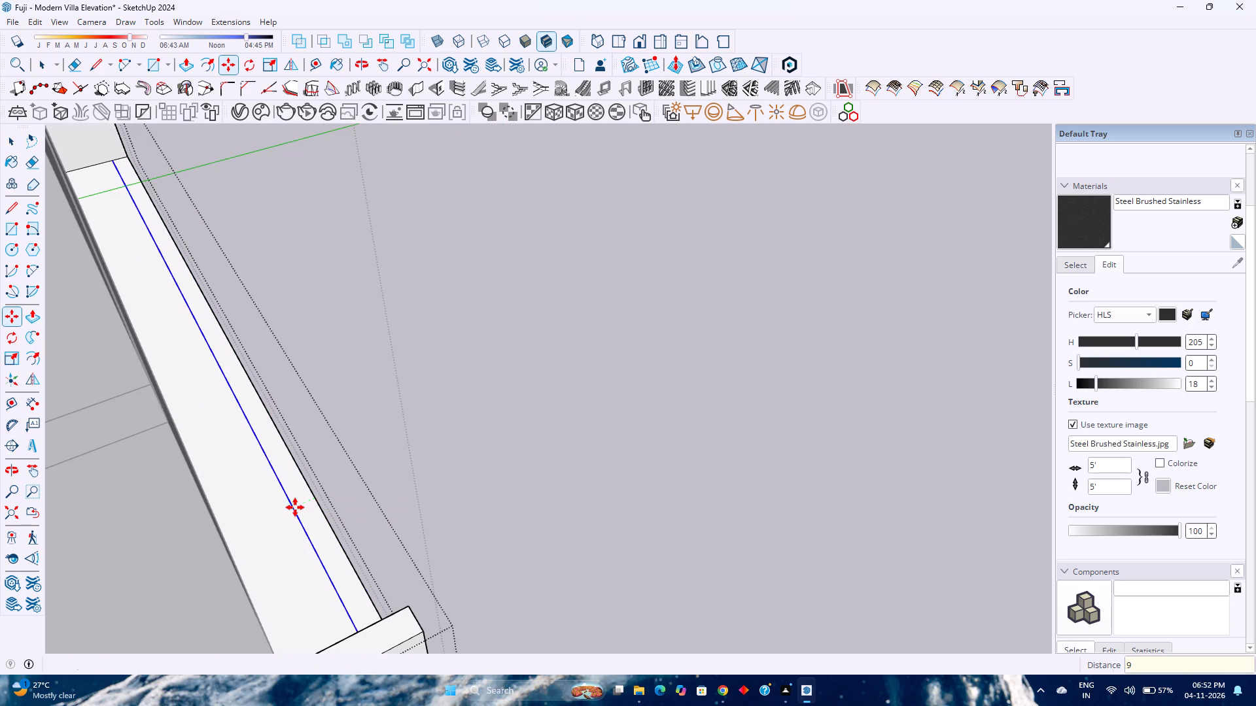
Push/Pull the rear strip up flush with the top of the side boundary walls.
key("p")
left_click(295, 504)
scroll(308, 463, "down", 6)
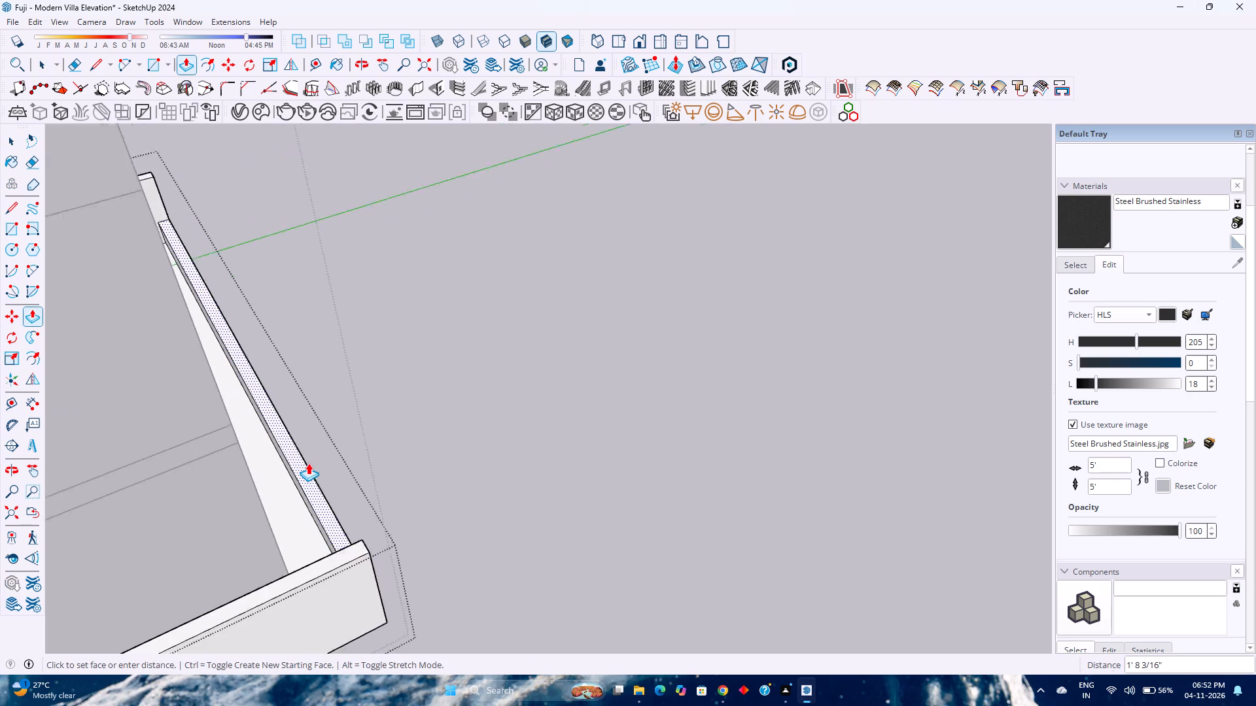
scroll(308, 463, "down", 2)
left_click(328, 531)
Erase the seam edges where the rear wall meets the side walls at both top corners.
key("e")
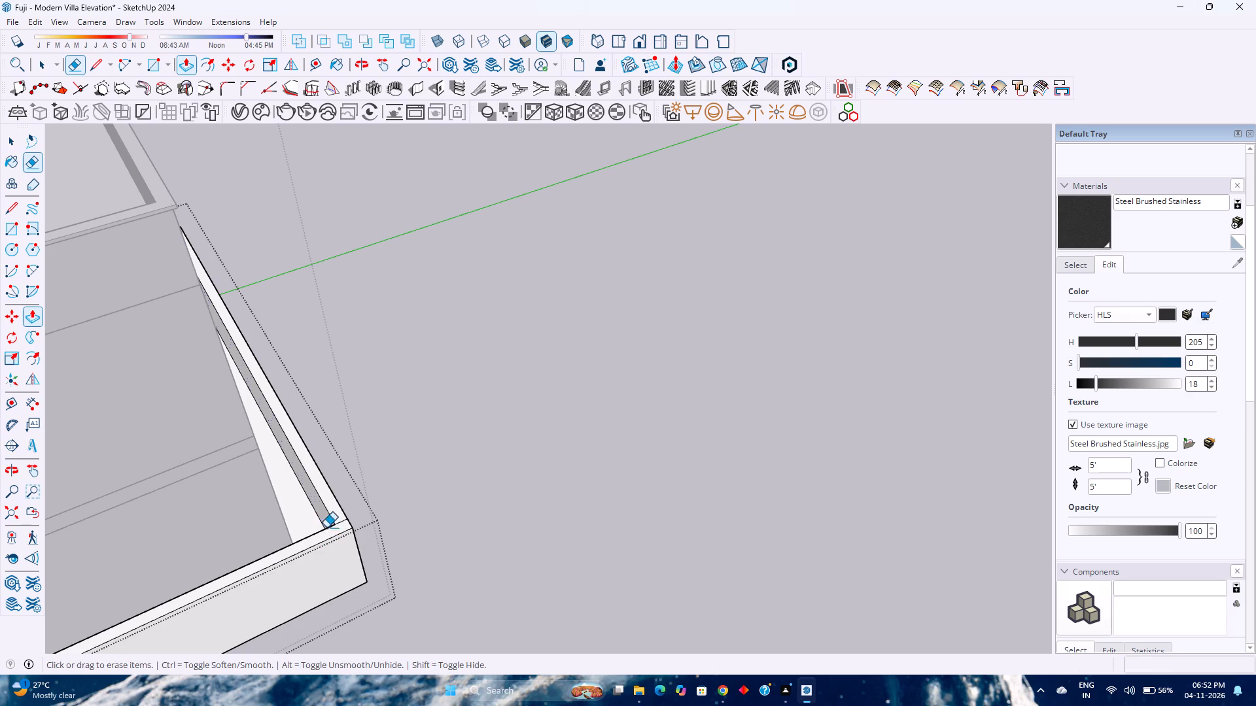
left_click(338, 523)
scroll(315, 488, "down", 3)
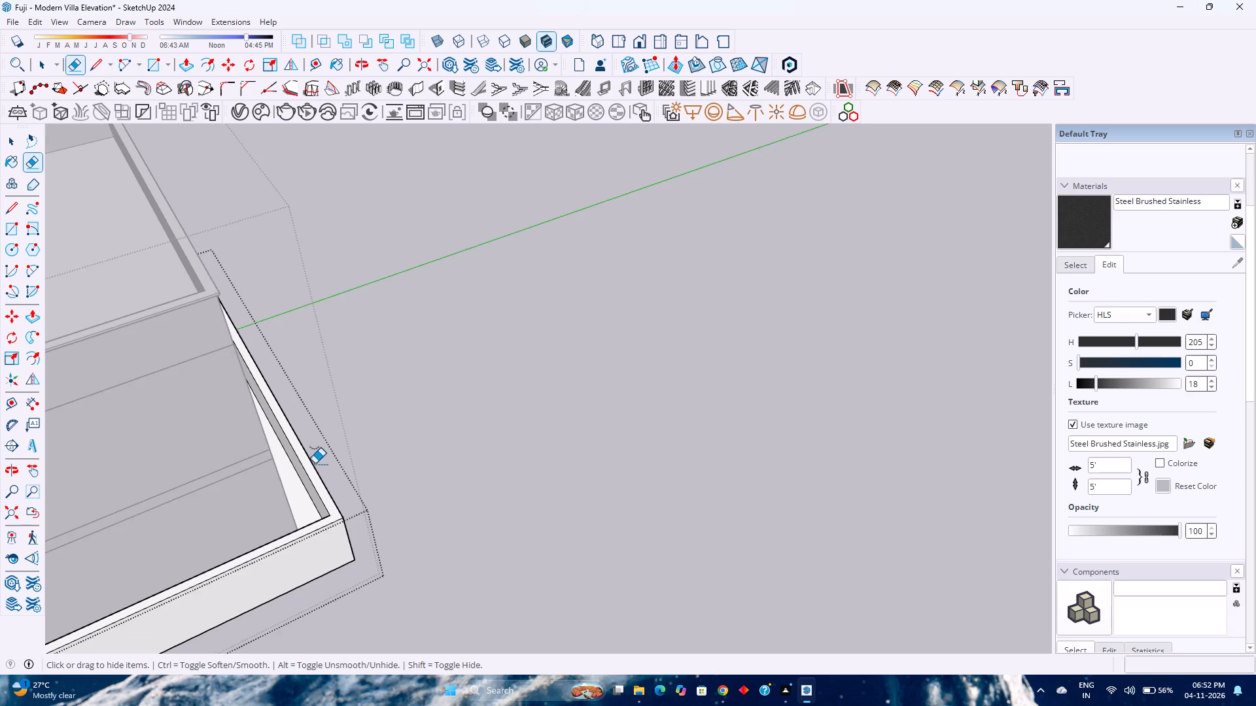
middle_click_drag(320, 467, 379, 563, "shift")
middle_click_drag(381, 563, 160, 565)
middle_click(158, 565)
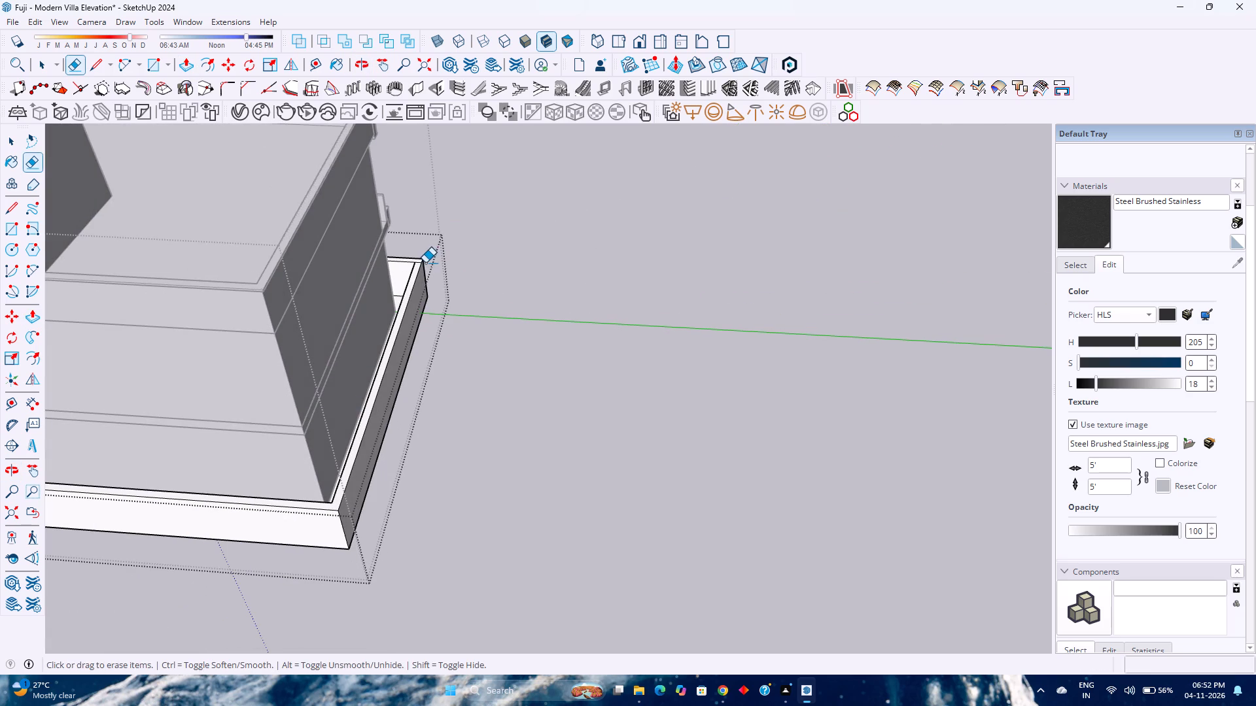
scroll(421, 262, "up", 7)
left_click(418, 262)
scroll(416, 329, "down", 5)
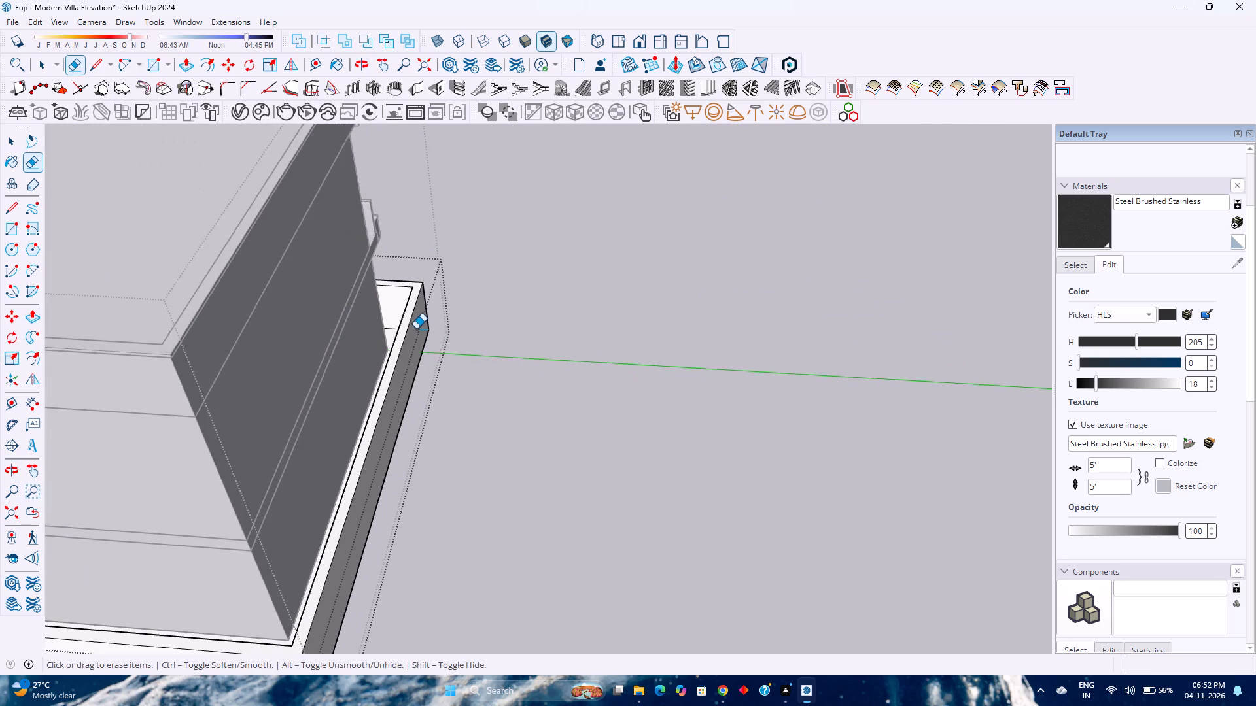
Close the slab group and save the villa model.
key("space")
scroll(416, 329, "down", 11)
key("Escape")
scroll(410, 425, "down", 3)
middle_click_drag(216, 475, 217, 475)
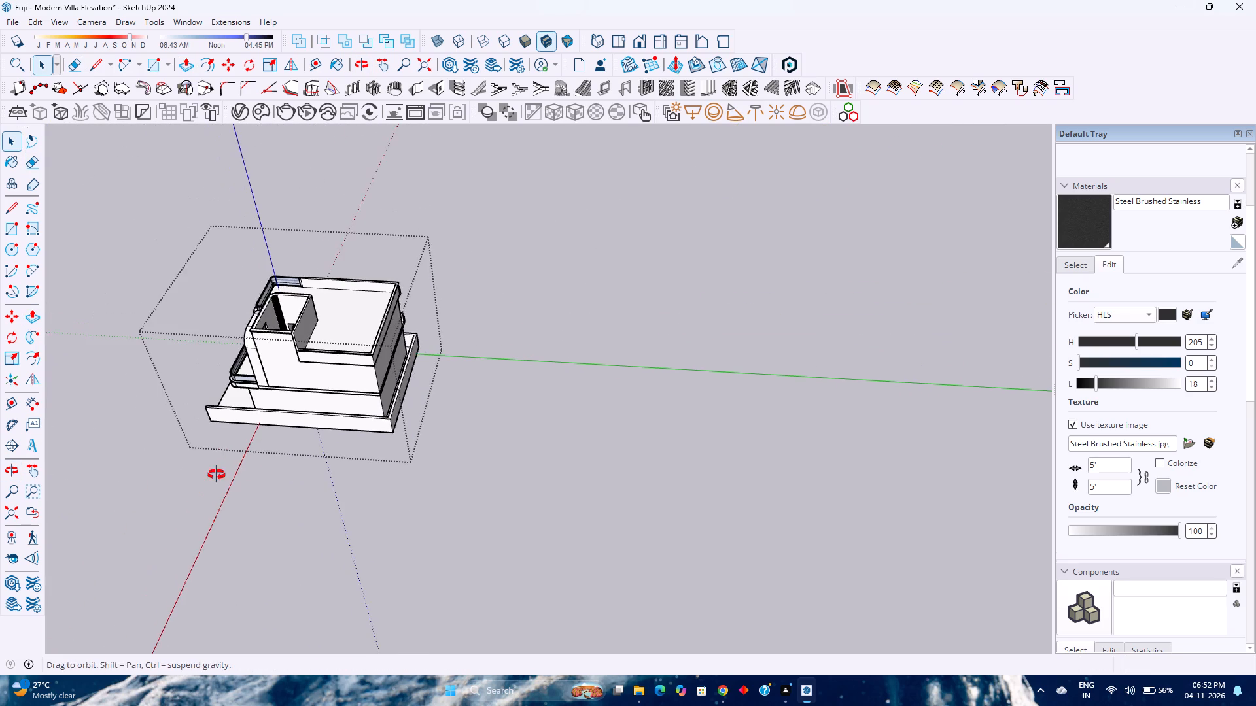
middle_click_drag(217, 475, 449, 432)
middle_click(449, 432)
key("Escape")
middle_click_drag(415, 379, 350, 359, "shift")
middle_click(343, 356, "shift")
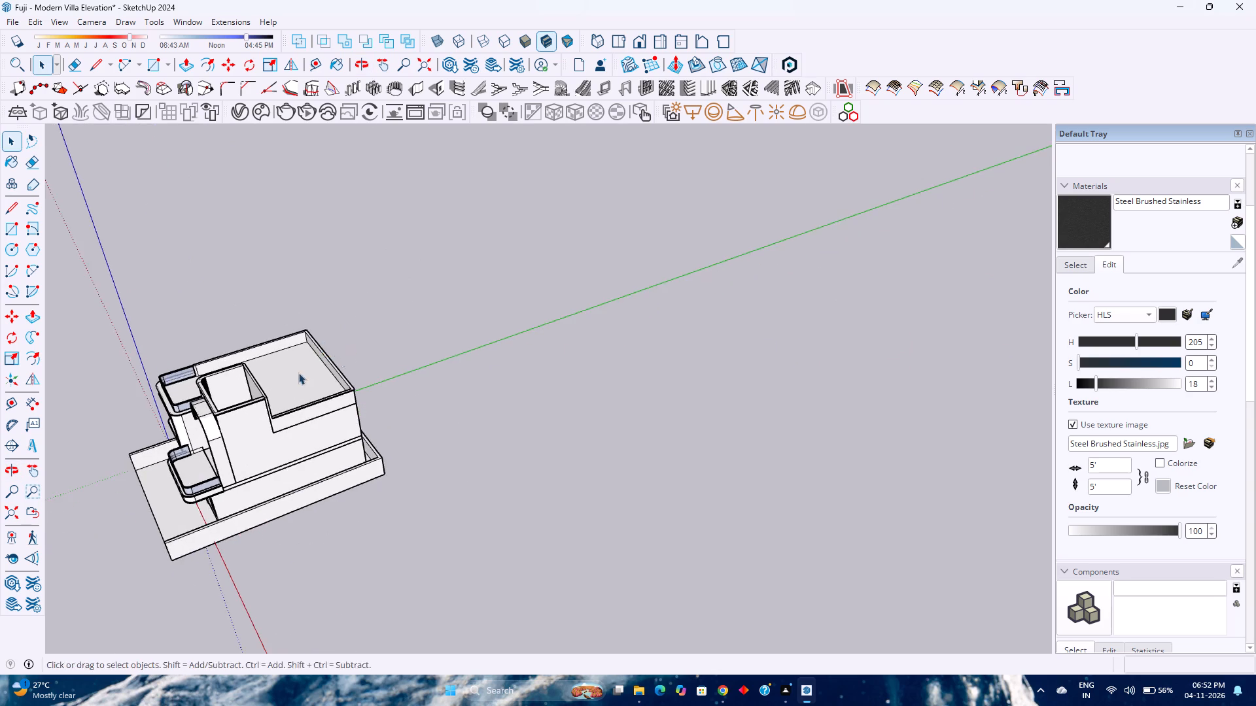
middle_click_drag(291, 377, 408, 303)
middle_click(411, 303)
key("ctrl+s")
Examine the villa's front elevation together with the surrounding boundary walls from several angles and distances.
scroll(317, 394, "down", 4)
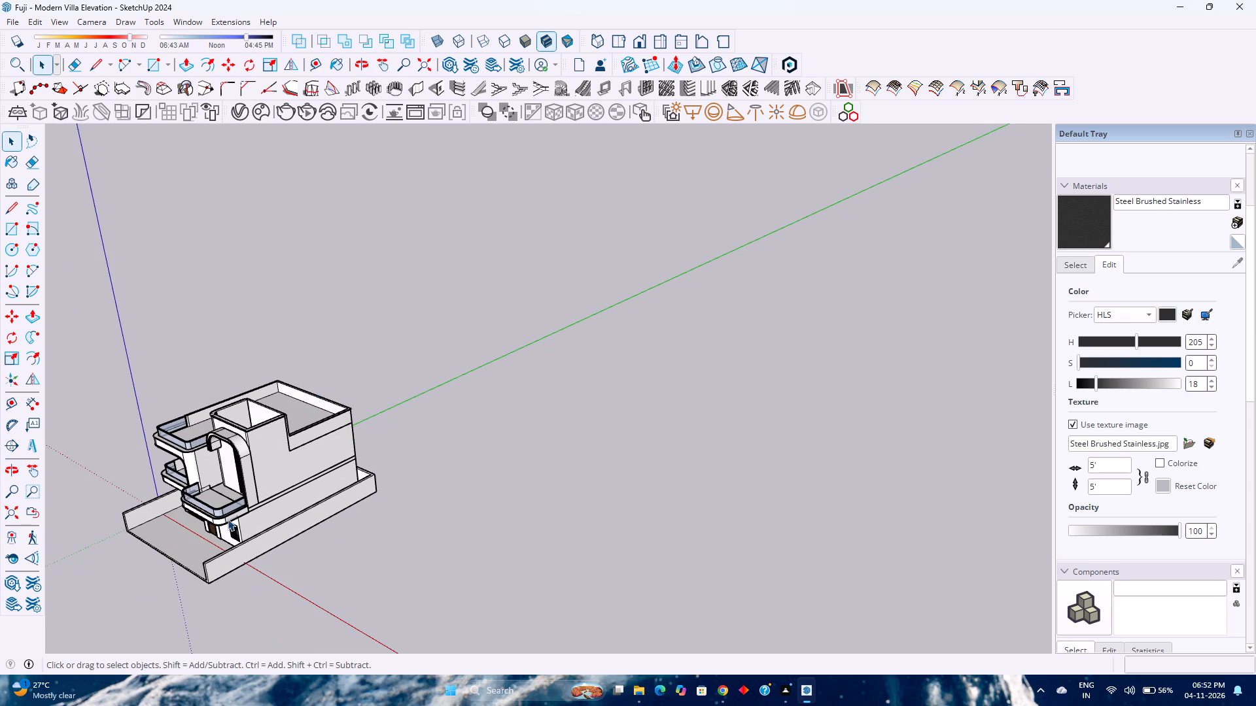
scroll(201, 576, "up", 9)
double_click(234, 555)
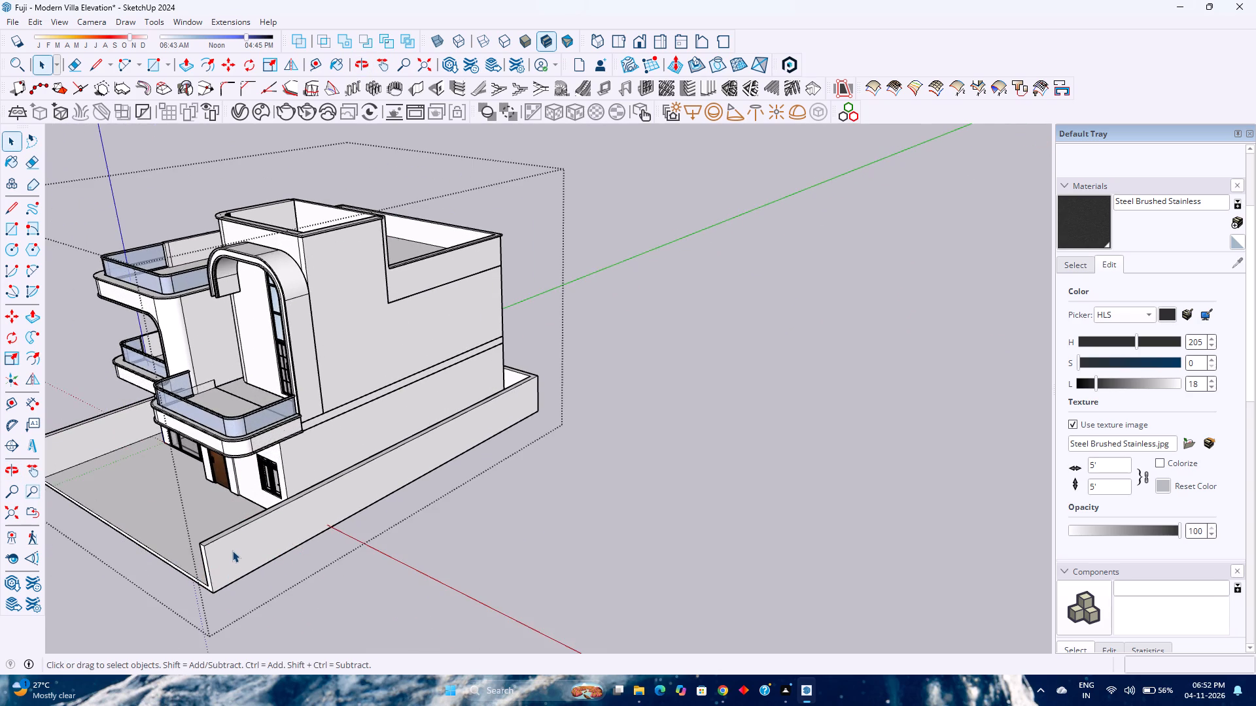
scroll(232, 550, "down", 3)
middle_click_drag(232, 548, 274, 513, "shift")
middle_click(287, 504, "shift")
middle_click_drag(241, 531, 444, 492)
middle_click(444, 492)
scroll(404, 507, "down", 4)
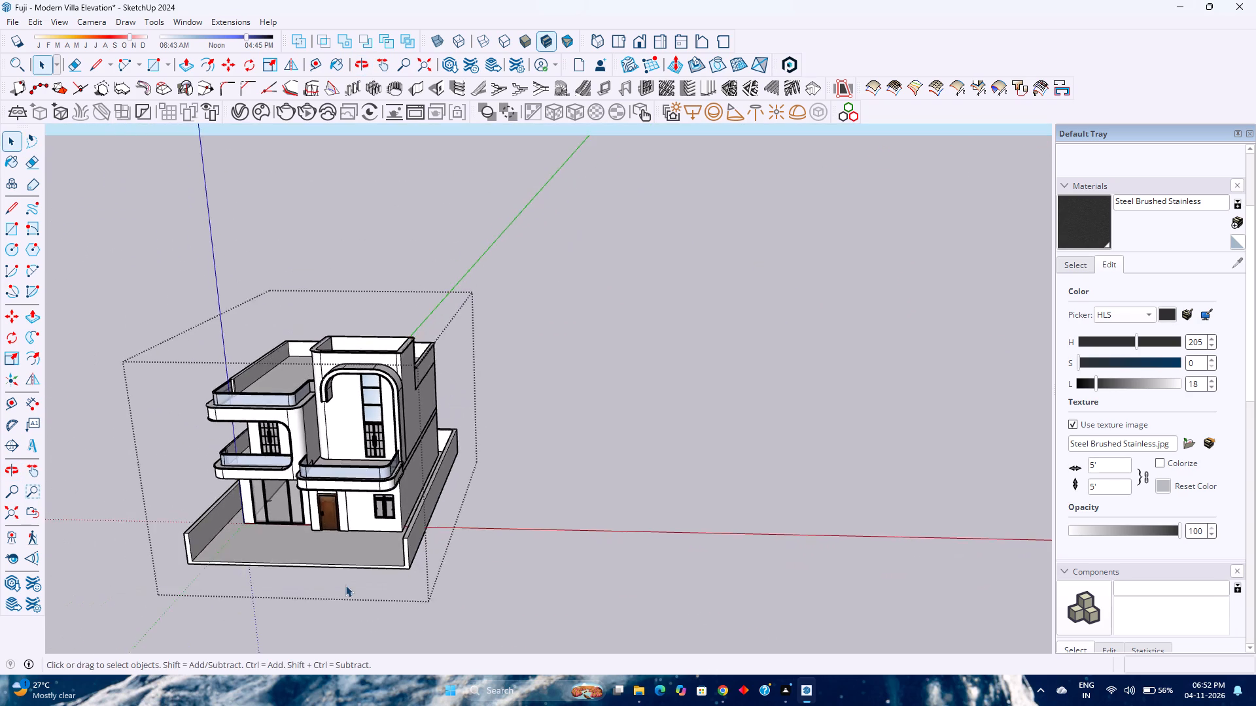
middle_click_drag(345, 584, 341, 494)
middle_click(341, 493)
scroll(340, 490, "down", 3)
middle_click_drag(243, 571, 365, 529)
middle_click(365, 529)
scroll(362, 527, "down", 2)
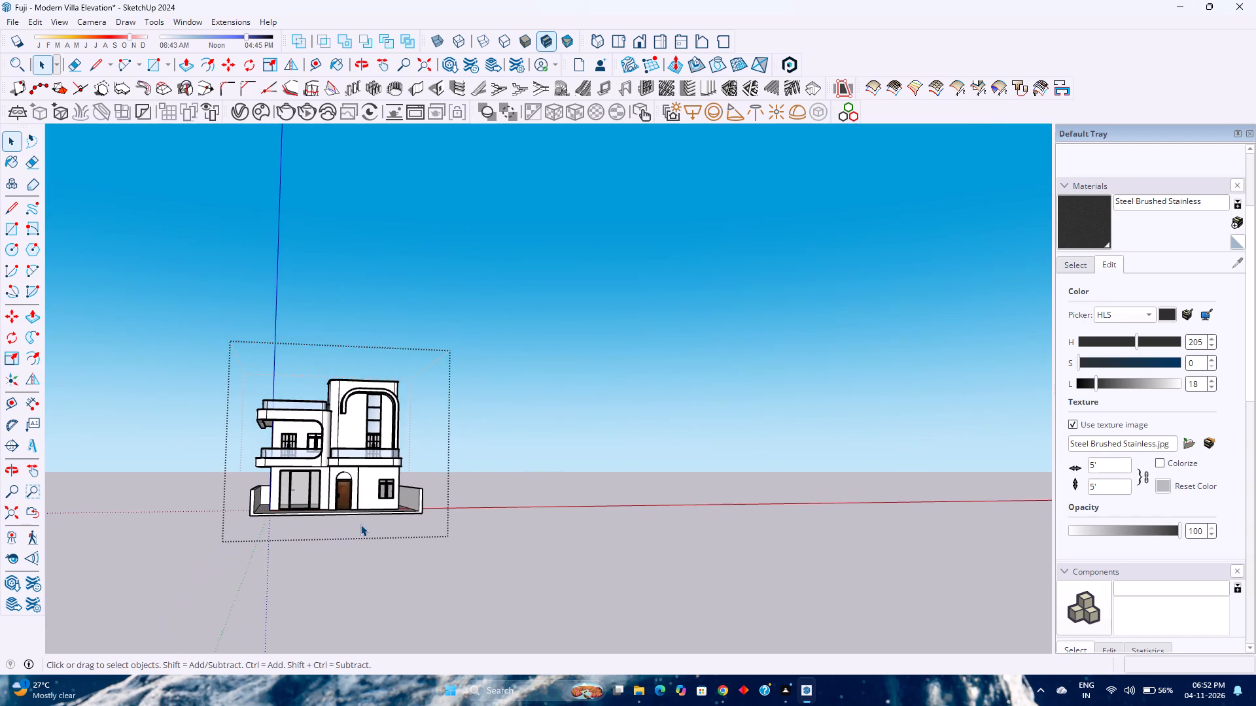
scroll(360, 524, "up", 4)
middle_click_drag(360, 523, 315, 520)
middle_click(315, 520)
scroll(313, 503, "down", 2)
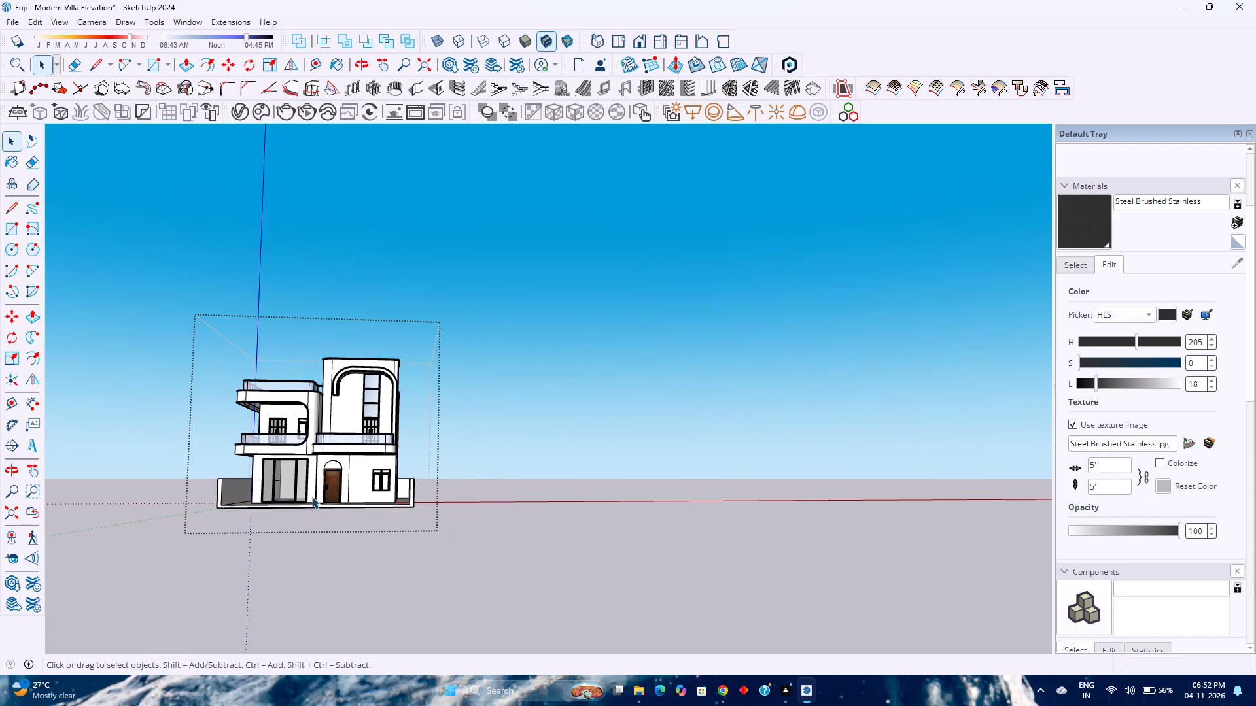
scroll(305, 479, "down", 3)
scroll(305, 479, "up", 2)
scroll(305, 479, "down", 2)
scroll(305, 479, "up", 3)
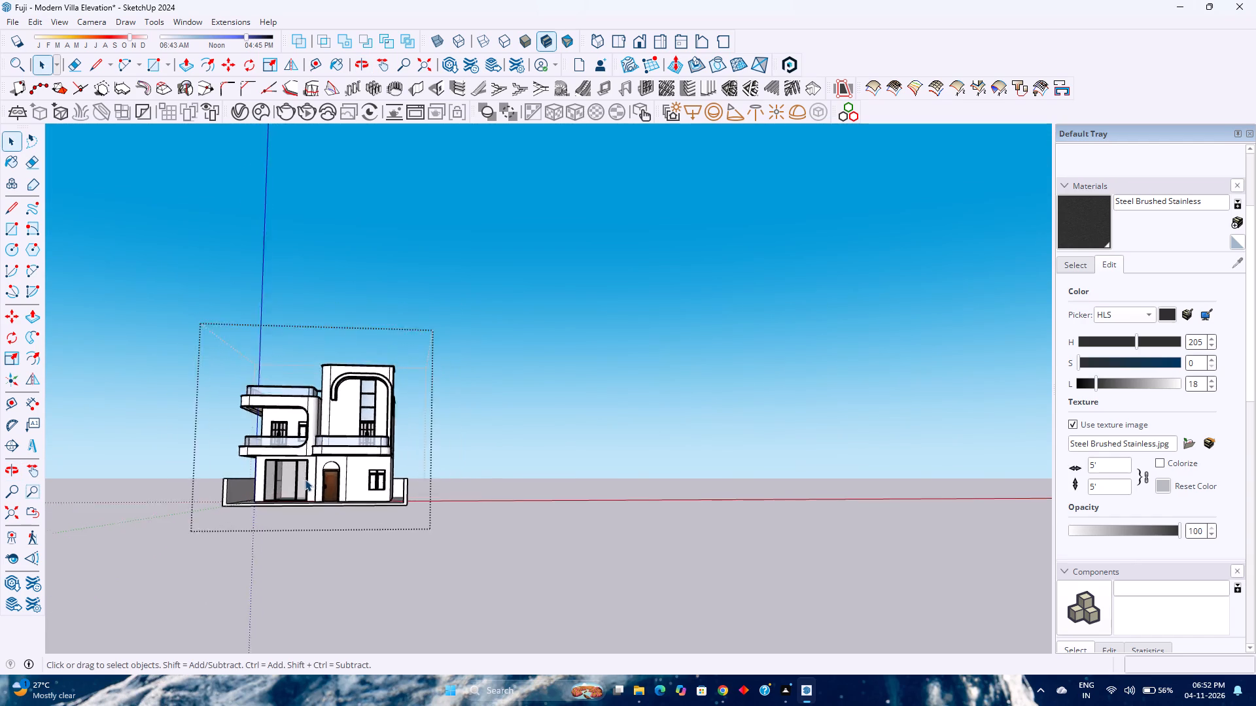
scroll(305, 479, "up", 8)
middle_click_drag(305, 479, 299, 509)
middle_click(298, 509)
scroll(292, 497, "down", 1)
scroll(292, 495, "up", 1)
scroll(291, 493, "down", 2)
scroll(291, 493, "up", 3)
scroll(291, 493, "down", 2)
scroll(291, 493, "up", 1)
scroll(291, 492, "down", 1)
scroll(291, 492, "up", 2)
scroll(290, 492, "down", 2)
scroll(290, 492, "up", 1)
scroll(290, 492, "down", 1)
scroll(290, 492, "up", 1)
scroll(290, 492, "down", 2)
scroll(290, 492, "up", 2)
scroll(290, 490, "down", 6)
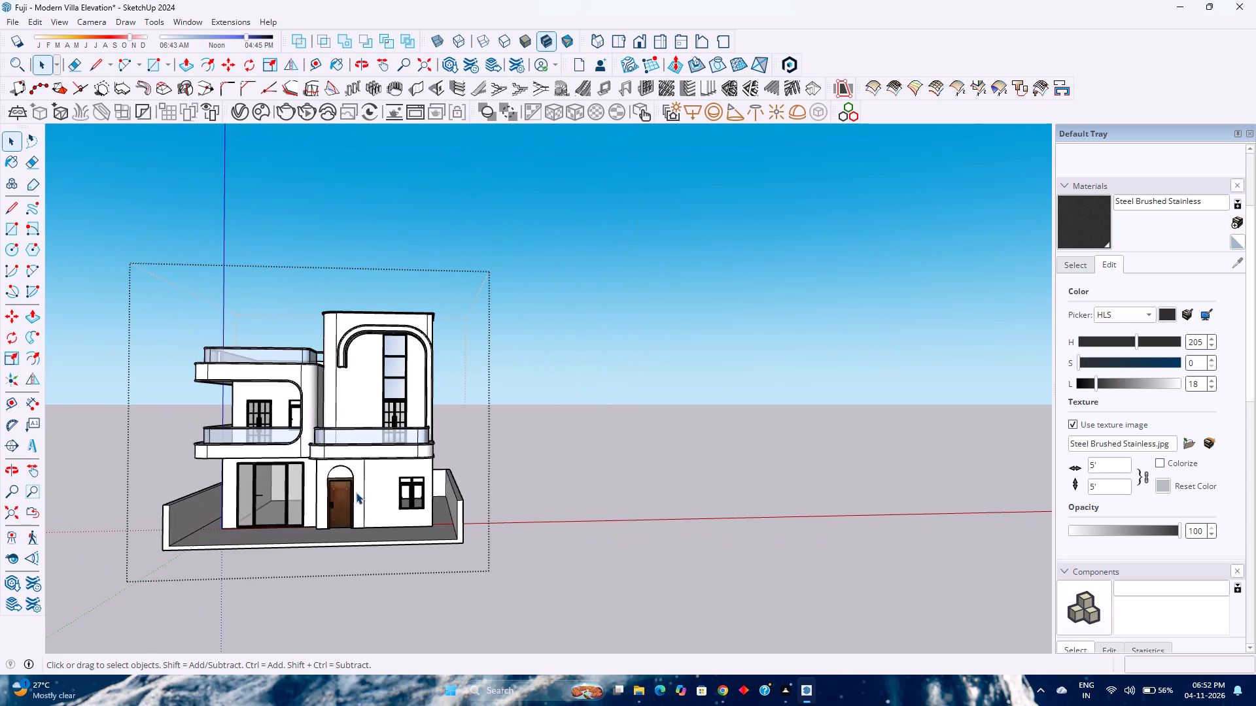
middle_click_drag(356, 492, 326, 494)
middle_click(326, 494)
scroll(317, 481, "up", 5)
middle_click_drag(316, 481, 342, 477)
middle_click(342, 477)
scroll(342, 476, "down", 4)
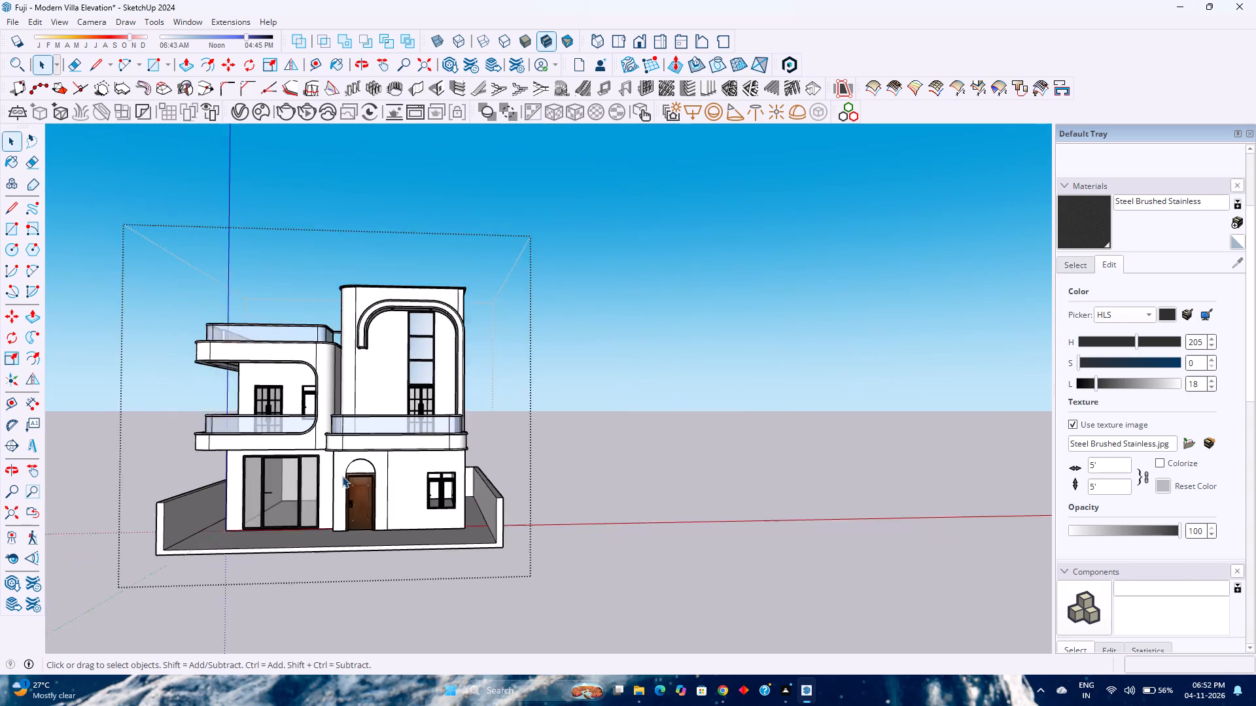
scroll(342, 476, "down", 2)
scroll(342, 476, "up", 3)
scroll(342, 476, "down", 2)
scroll(342, 476, "up", 2)
scroll(342, 476, "down", 2)
scroll(342, 476, "up", 6)
scroll(342, 474, "down", 3)
scroll(342, 474, "up", 2)
scroll(342, 474, "down", 2)
scroll(342, 474, "up", 2)
scroll(342, 474, "down", 3)
scroll(342, 474, "up", 2)
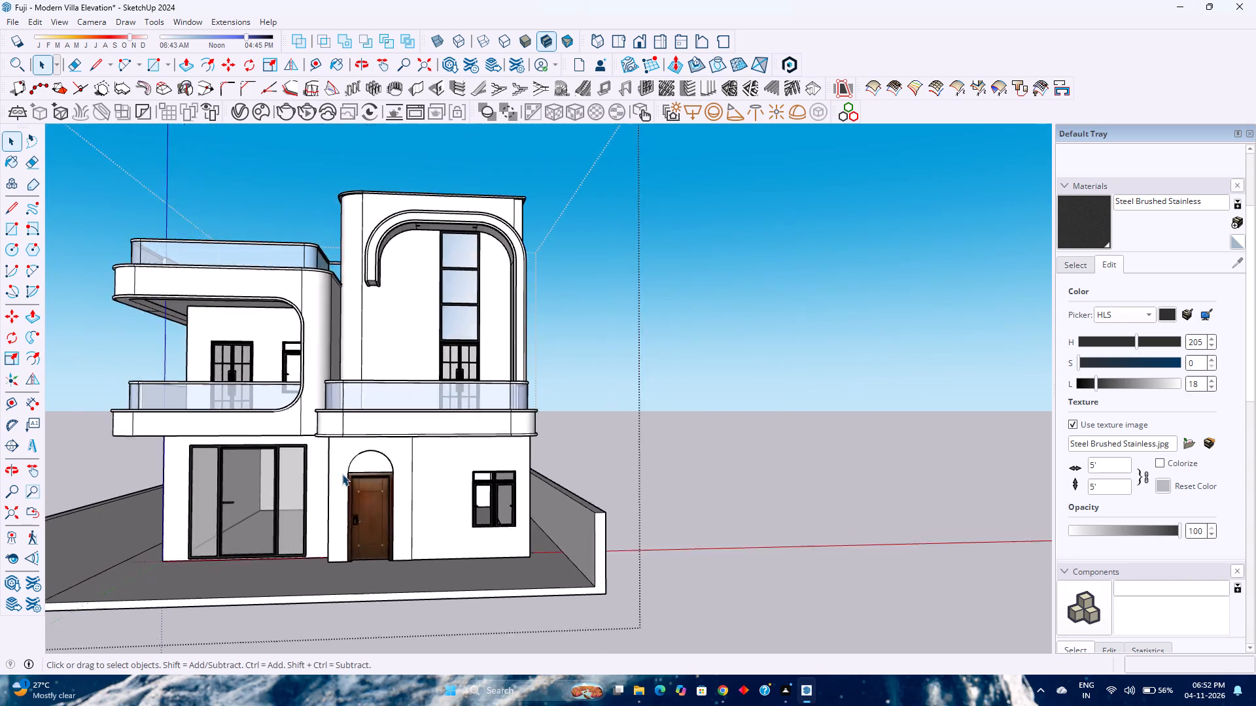
scroll(342, 474, "up", 1)
scroll(342, 473, "down", 3)
scroll(342, 473, "up", 3)
scroll(342, 473, "down", 2)
scroll(342, 473, "up", 2)
scroll(342, 473, "down", 3)
scroll(342, 473, "up", 3)
scroll(342, 473, "down", 3)
scroll(342, 473, "up", 3)
scroll(342, 473, "down", 3)
scroll(342, 473, "up", 3)
scroll(342, 473, "down", 3)
scroll(342, 473, "up", 3)
scroll(342, 473, "down", 4)
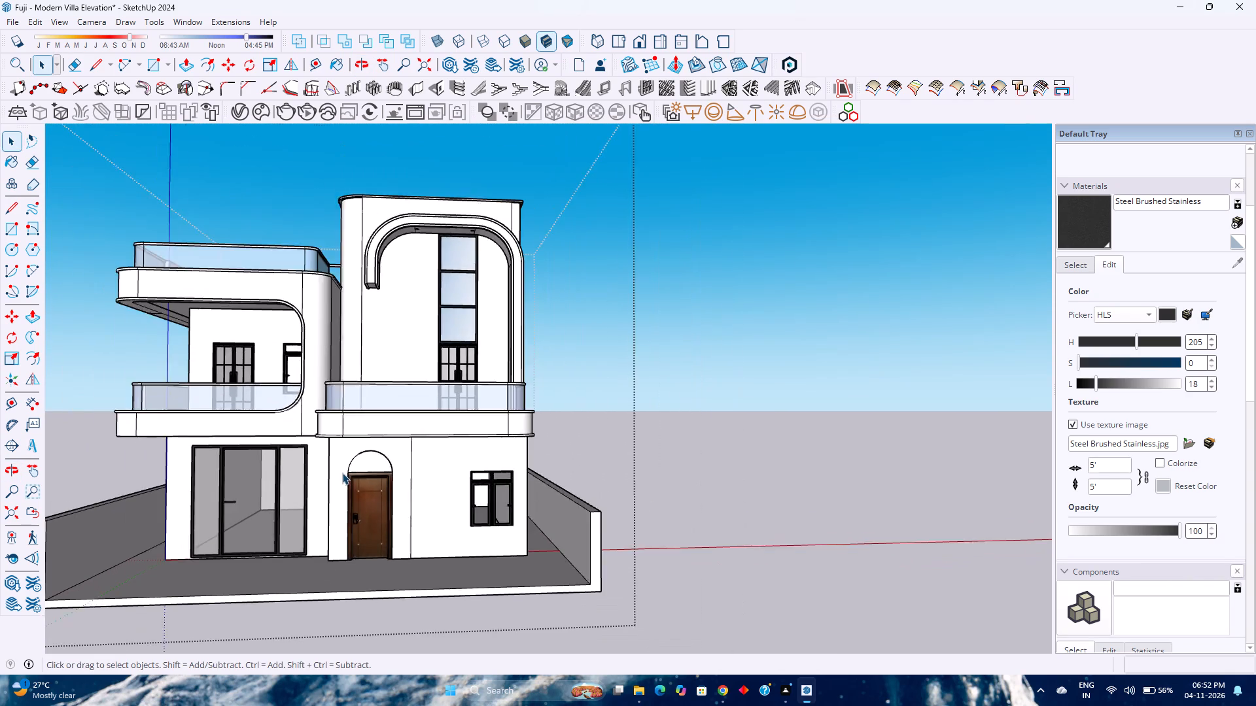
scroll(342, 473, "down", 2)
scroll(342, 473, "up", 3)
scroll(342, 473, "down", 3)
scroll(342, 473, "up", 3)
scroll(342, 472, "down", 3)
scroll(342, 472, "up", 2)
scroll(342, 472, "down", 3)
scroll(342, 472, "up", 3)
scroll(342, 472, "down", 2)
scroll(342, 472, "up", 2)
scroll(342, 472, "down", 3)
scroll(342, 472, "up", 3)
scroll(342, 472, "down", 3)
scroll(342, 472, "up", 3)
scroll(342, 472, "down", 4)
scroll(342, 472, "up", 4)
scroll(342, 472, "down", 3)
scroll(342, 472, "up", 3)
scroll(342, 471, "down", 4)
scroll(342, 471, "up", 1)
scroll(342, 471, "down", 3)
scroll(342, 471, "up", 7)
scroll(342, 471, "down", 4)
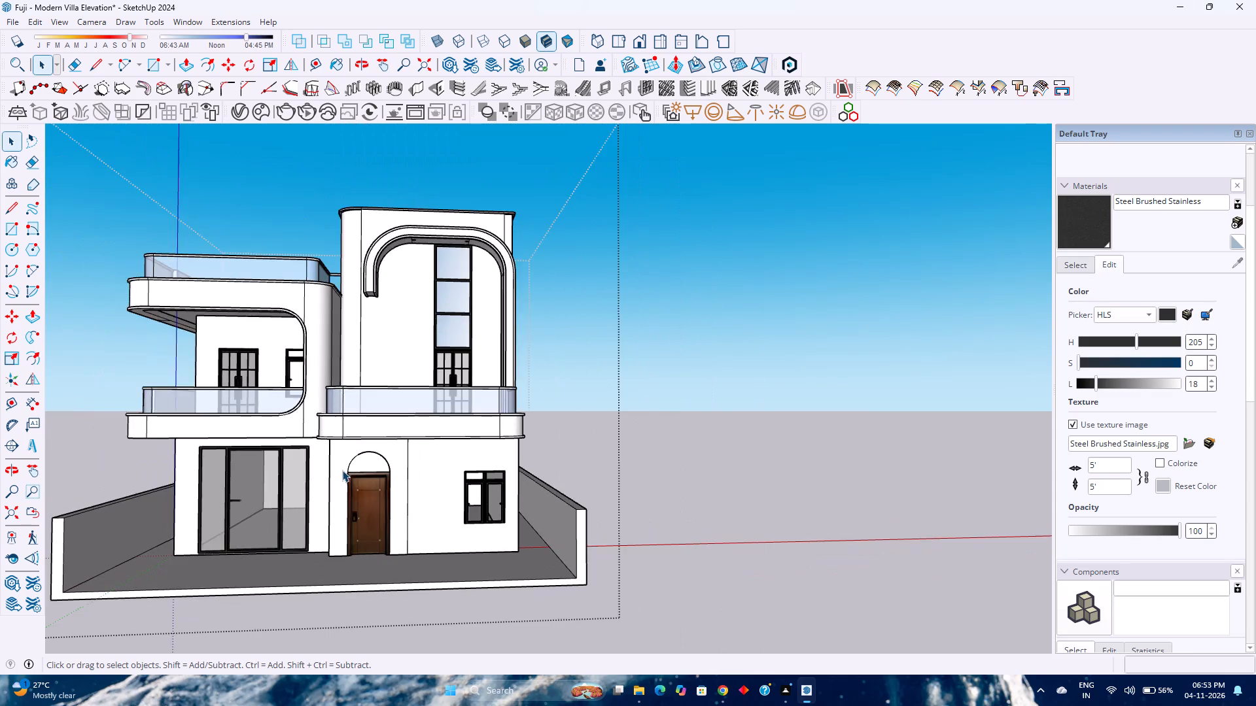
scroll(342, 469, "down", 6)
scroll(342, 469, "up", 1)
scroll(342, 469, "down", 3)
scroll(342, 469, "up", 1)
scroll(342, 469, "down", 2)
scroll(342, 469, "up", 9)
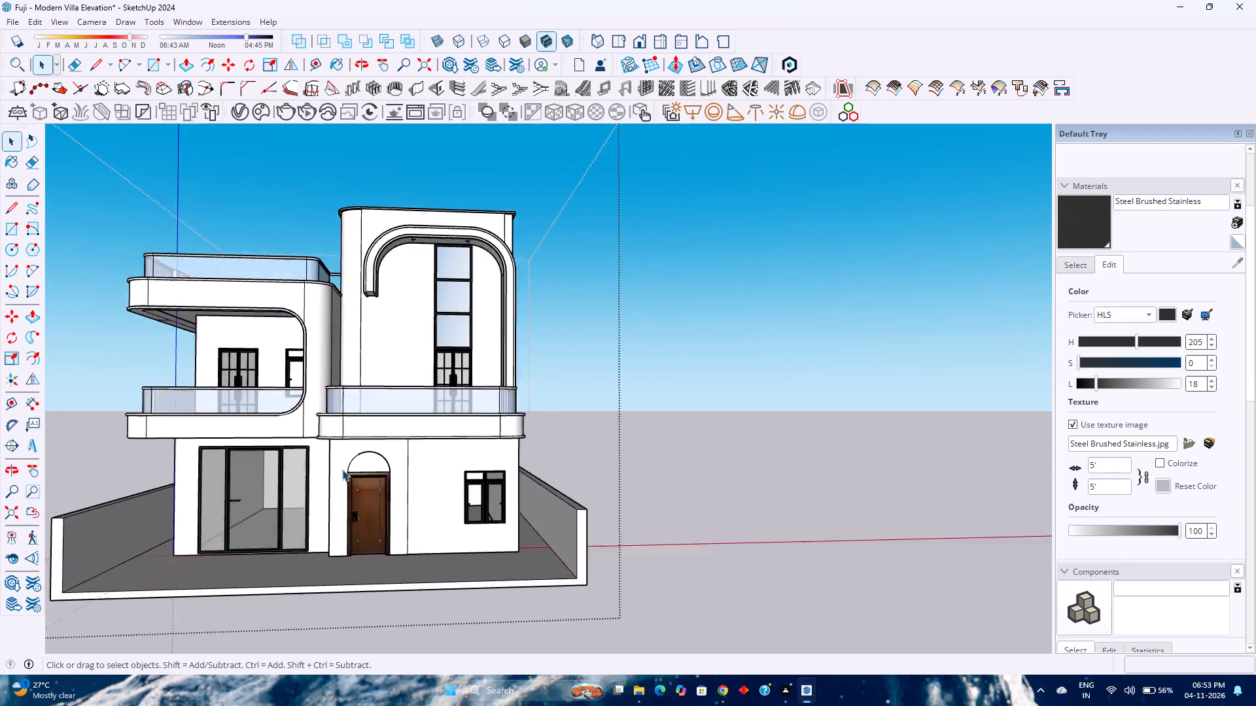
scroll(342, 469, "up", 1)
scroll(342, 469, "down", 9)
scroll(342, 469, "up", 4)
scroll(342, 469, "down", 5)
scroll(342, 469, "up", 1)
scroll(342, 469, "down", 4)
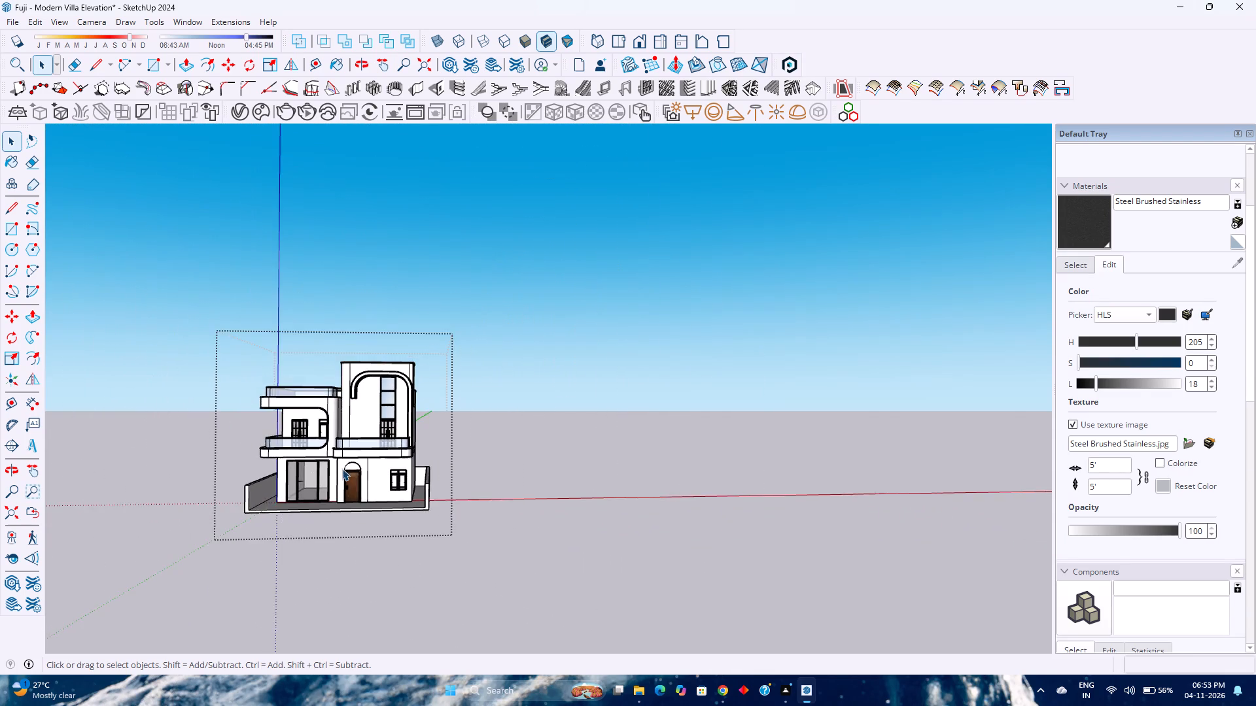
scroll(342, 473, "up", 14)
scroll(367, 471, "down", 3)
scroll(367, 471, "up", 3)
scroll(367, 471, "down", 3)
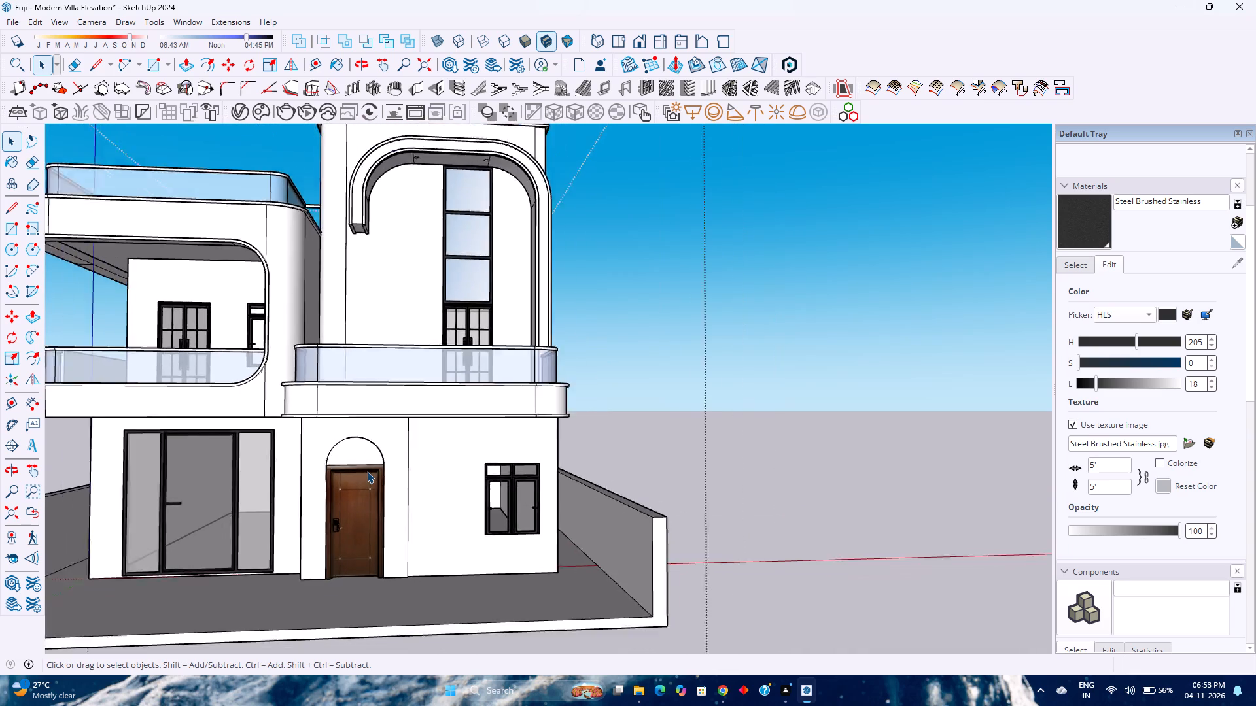
Examine the villa and its side and rear boundary walls from both front corners, from above and from straight ahead.
scroll(367, 471, "down", 4)
middle_click_drag(374, 482, 192, 534)
middle_click_drag(192, 535, 281, 539)
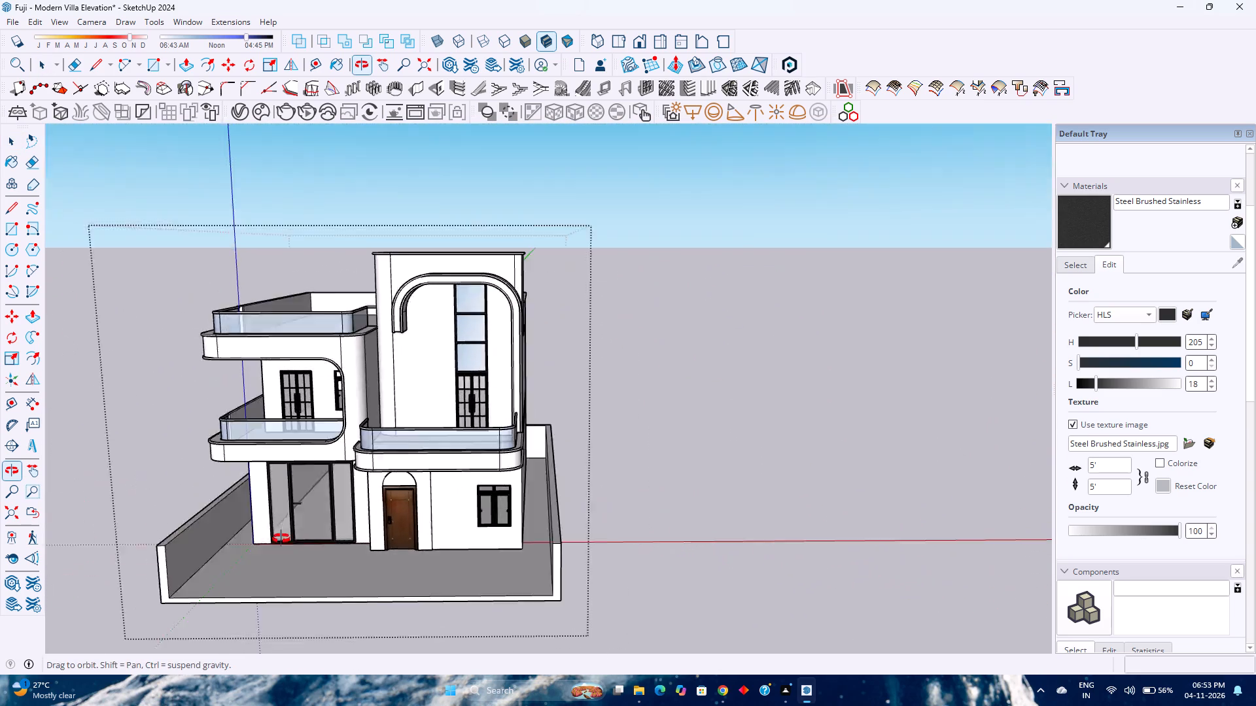
middle_click_drag(281, 539, 268, 537)
scroll(256, 498, "down", 3)
middle_click_drag(230, 501, 455, 484)
middle_click(455, 484)
middle_click(456, 484)
middle_click(456, 484)
scroll(309, 486, "up", 2)
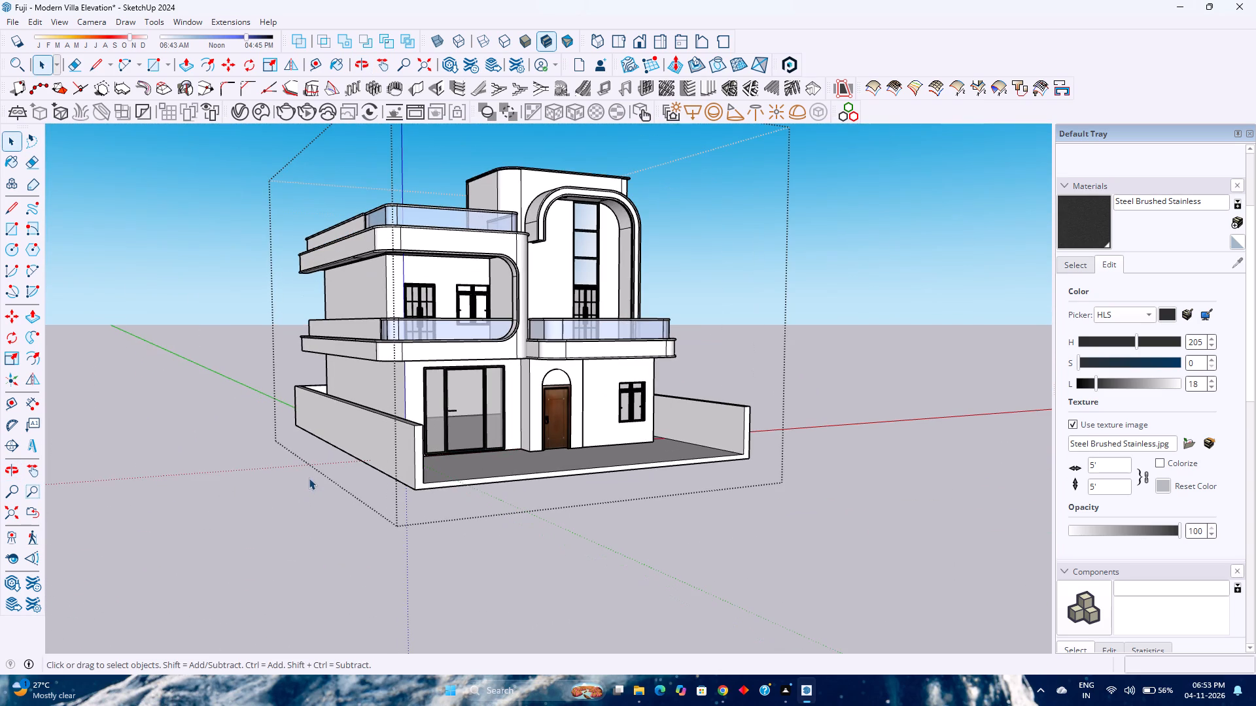
middle_click_drag(328, 463, 135, 531, "shift")
middle_click_drag(143, 497, 375, 520)
scroll(338, 451, "up", 2)
scroll(338, 451, "down", 6)
middle_click_drag(360, 447, 166, 460)
middle_click(165, 460)
scroll(164, 460, "down", 4)
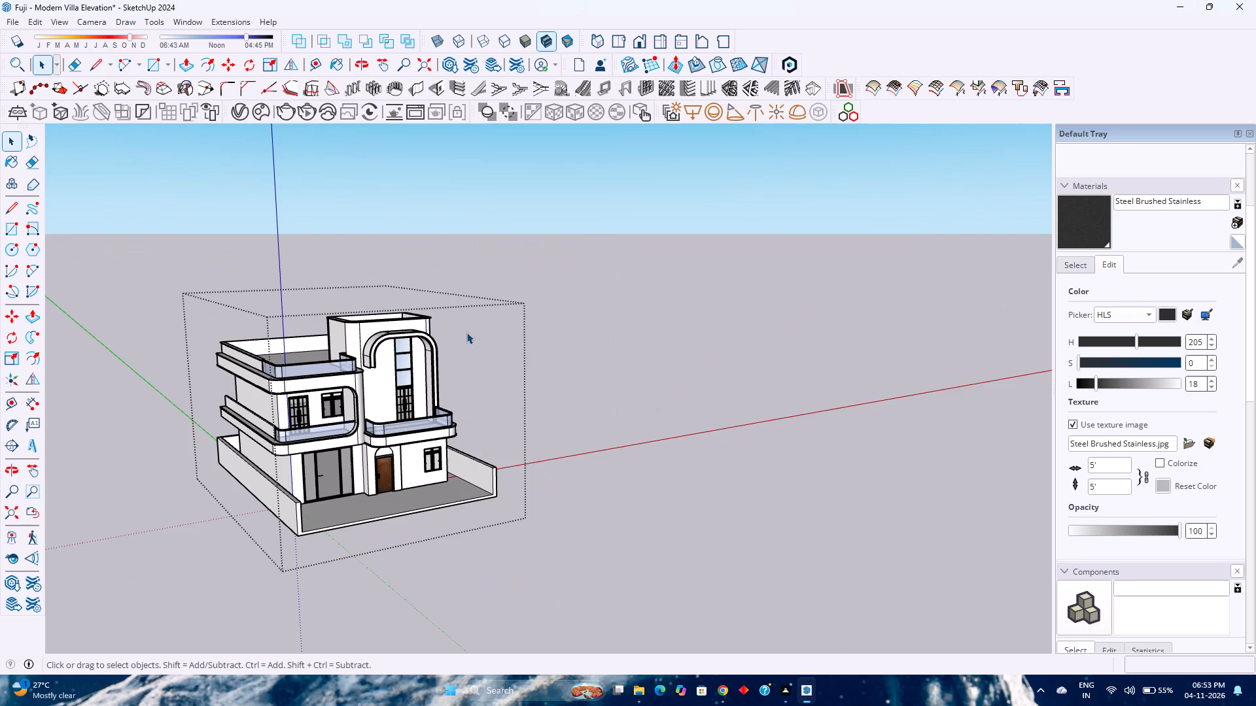
scroll(369, 363, "up", 8)
middle_click_drag(402, 411, 177, 409)
middle_click(177, 409)
scroll(179, 396, "down", 8)
scroll(218, 438, "up", 4)
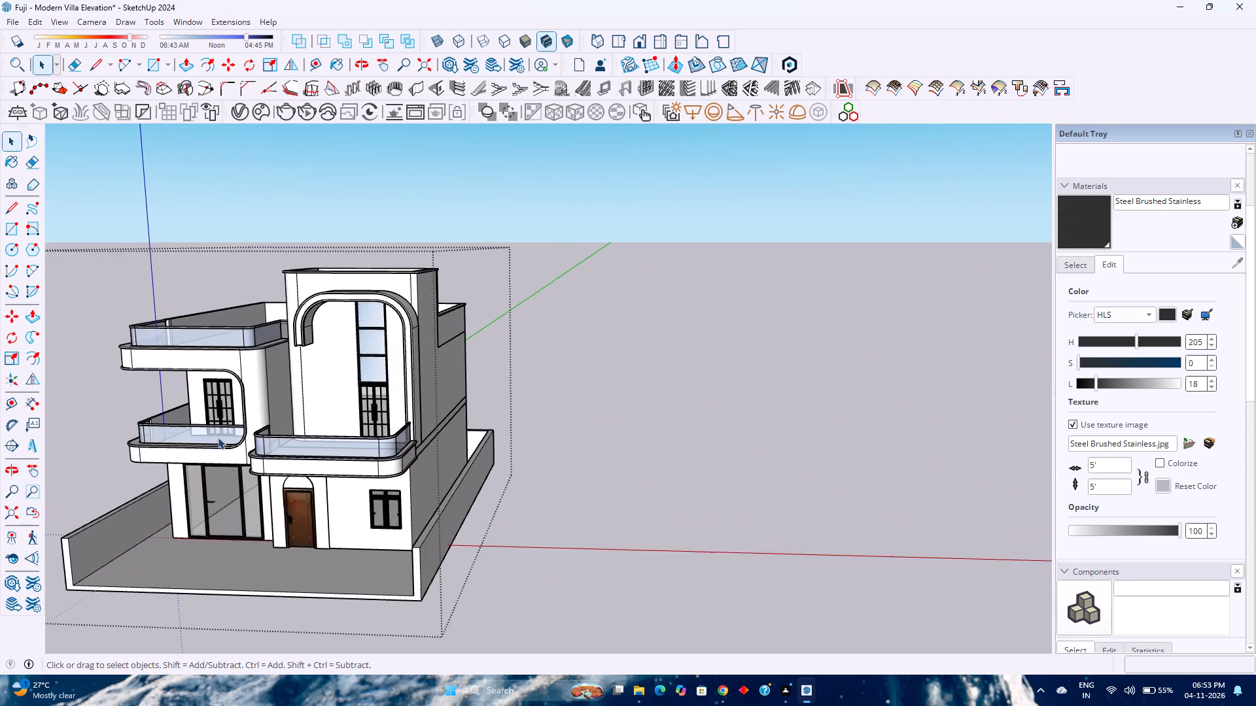
scroll(218, 437, "up", 3)
middle_click_drag(248, 505, 250, 416)
middle_click(250, 416)
scroll(252, 412, "down", 5)
middle_click_drag(252, 412, 281, 458)
middle_click(281, 458)
middle_click(281, 458)
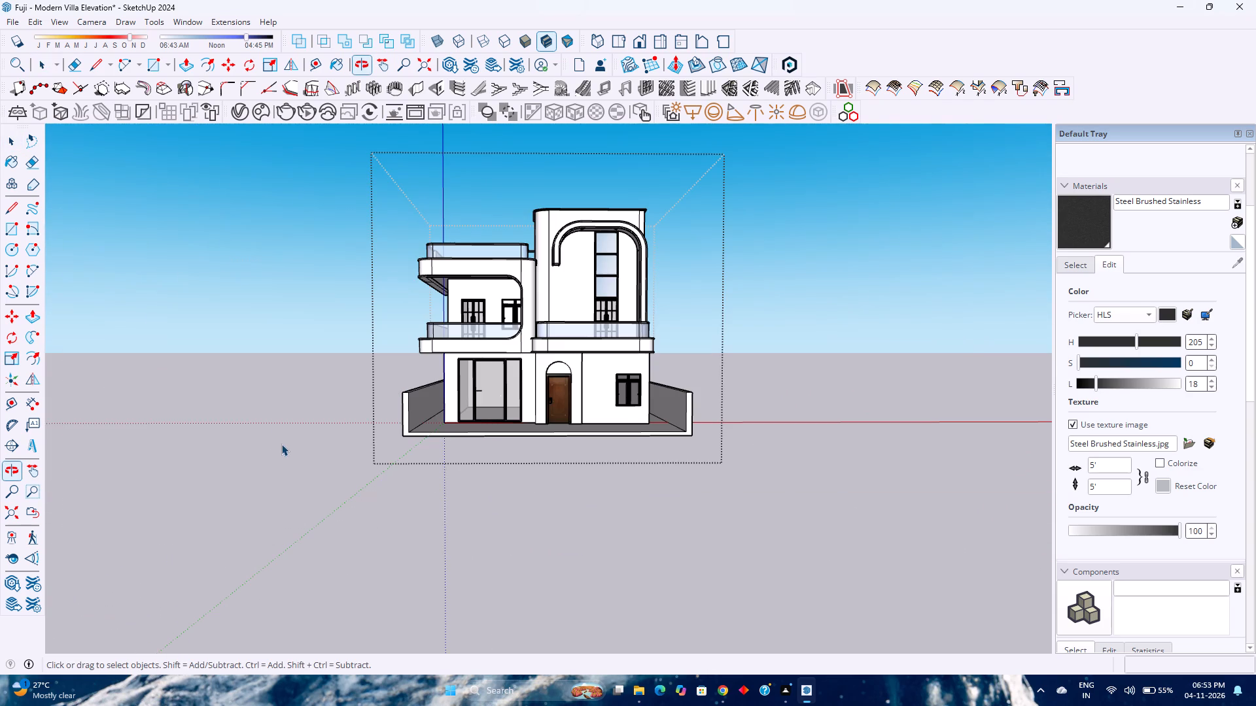
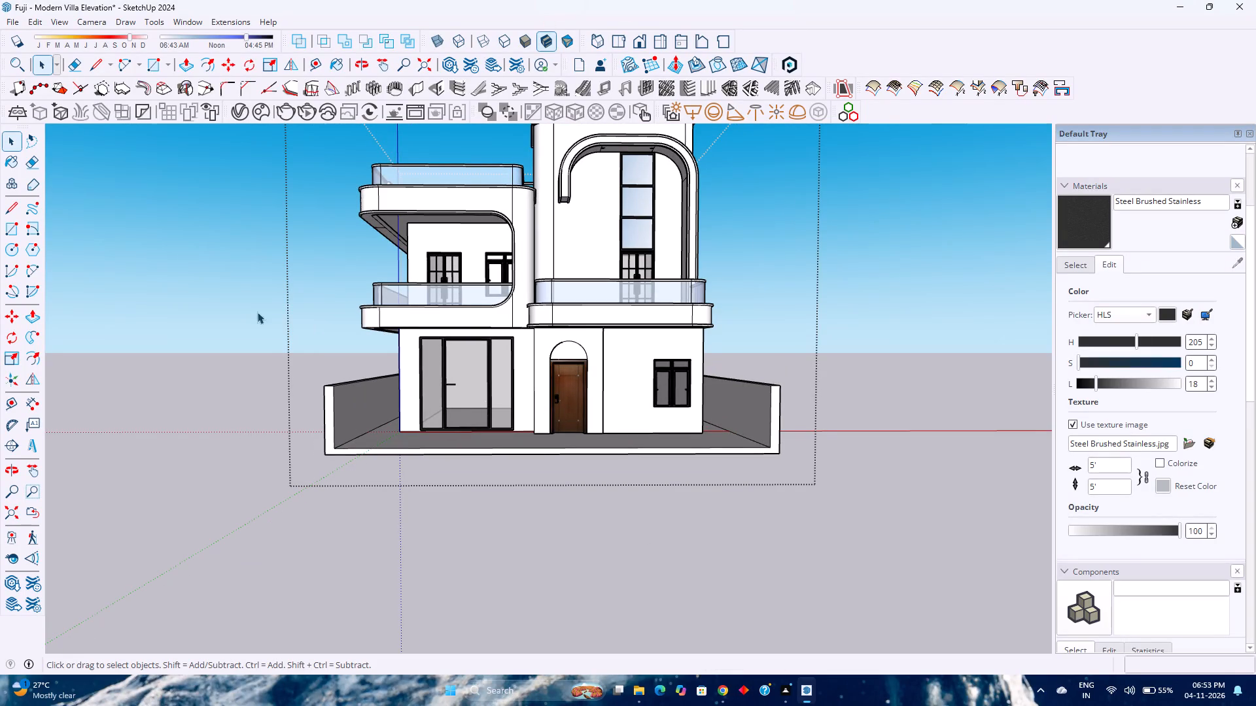
Examine the villa's front elevation, the tower's curved arch frame and the spotlights on its underside.
scroll(414, 278, "down", 7)
scroll(470, 195, "up", 8)
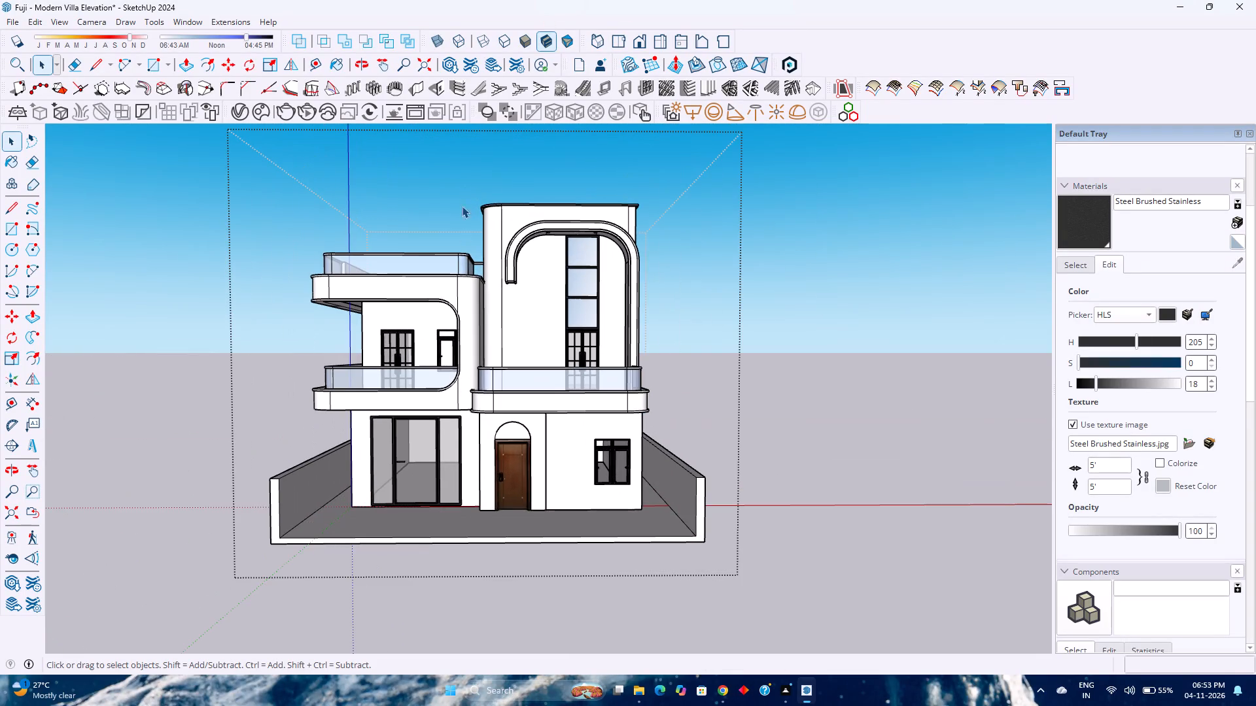
scroll(512, 323, "up", 2)
scroll(512, 323, "down", 4)
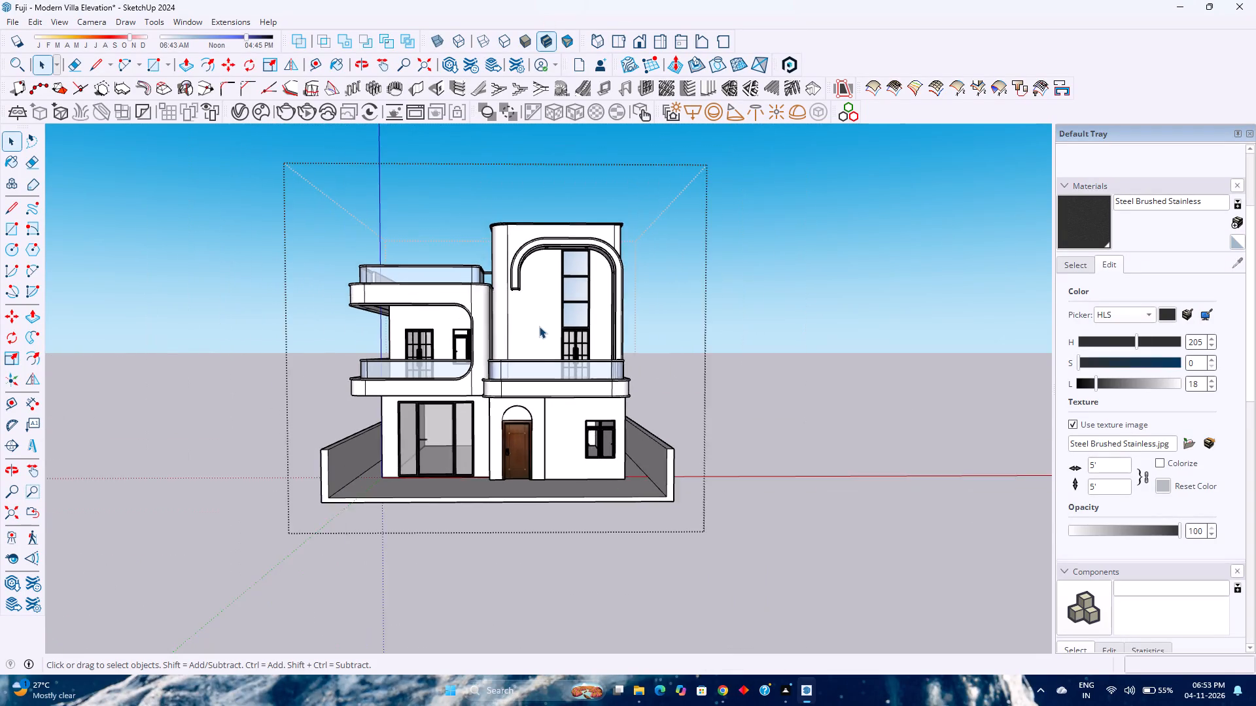
scroll(548, 328, "up", 5)
middle_click_drag(550, 323, 509, 333)
middle_click(509, 333)
scroll(529, 183, "up", 2)
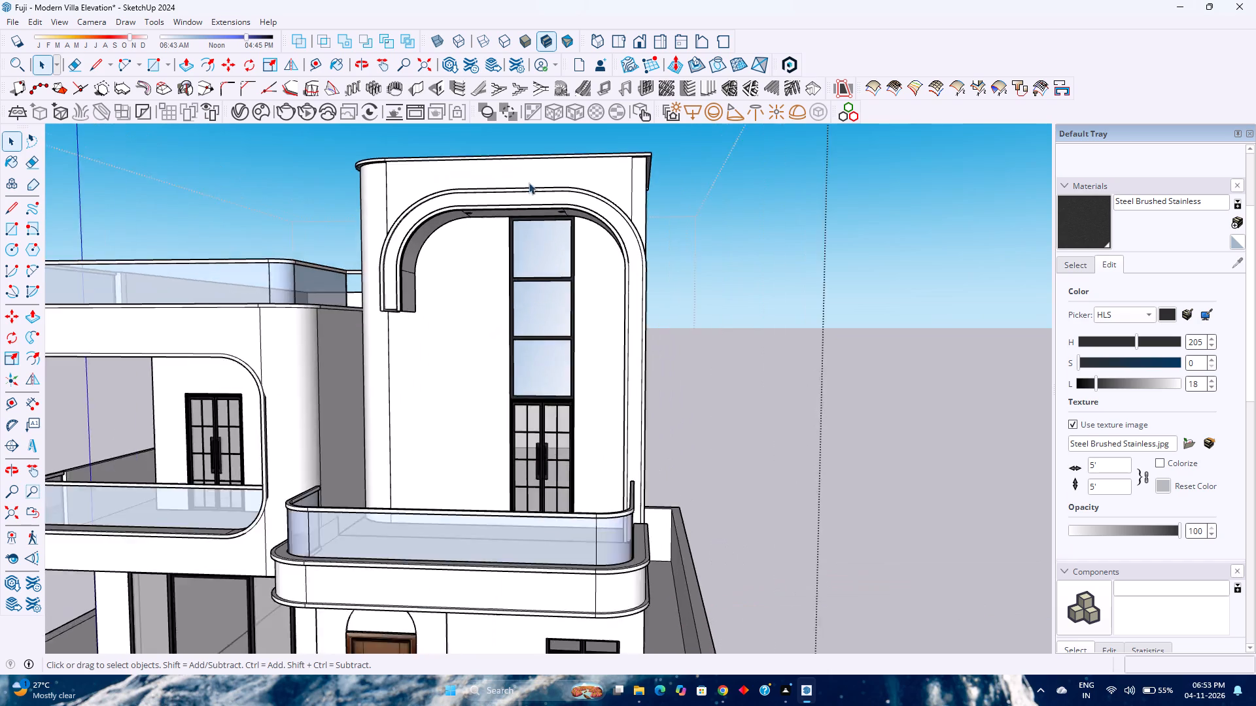
scroll(529, 182, "up", 5)
middle_click_drag(533, 220, 540, 193)
middle_click(541, 193)
scroll(563, 214, "up", 8)
middle_click_drag(564, 229, 582, 197)
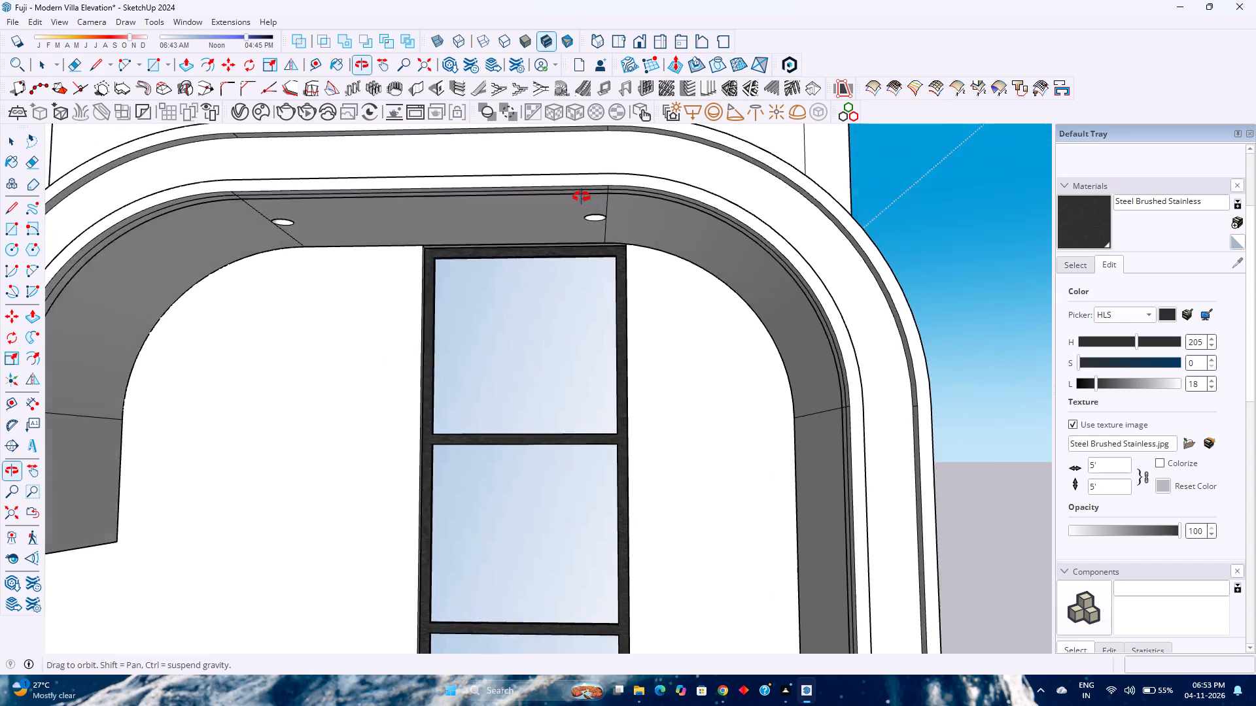
middle_click_drag(582, 197, 591, 193)
middle_click(591, 193)
scroll(595, 227, "up", 8)
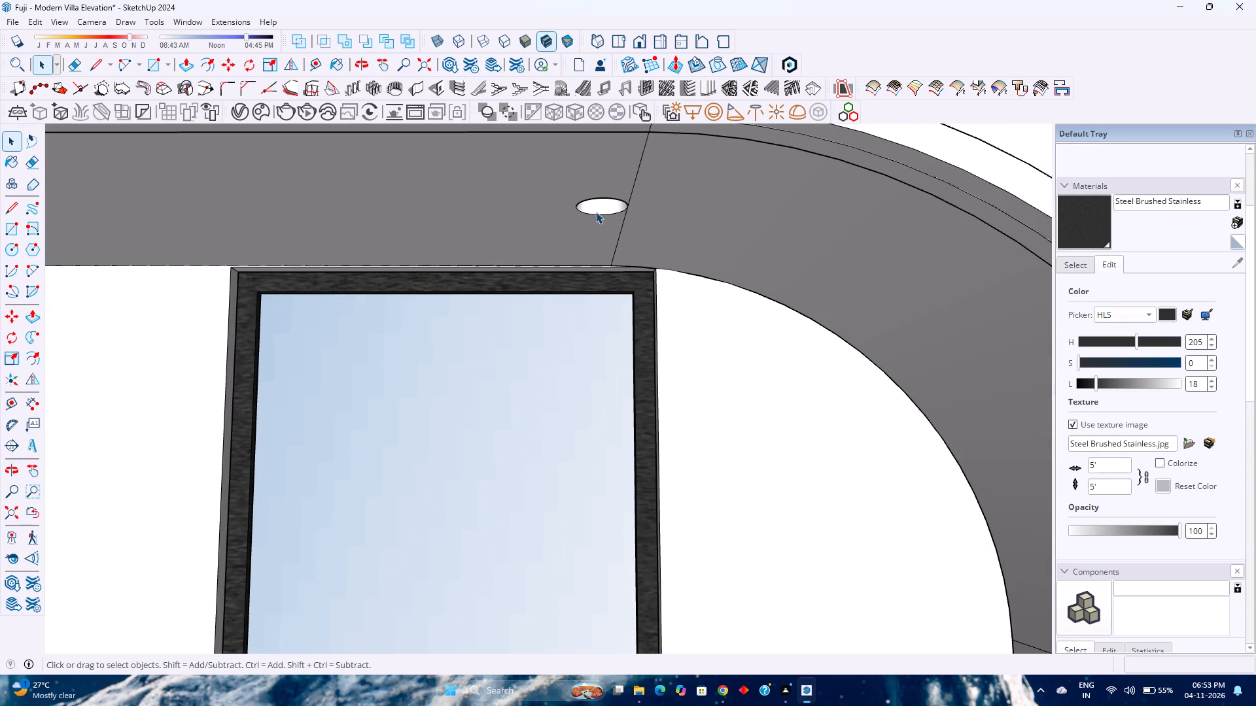
scroll(588, 218, "down", 7)
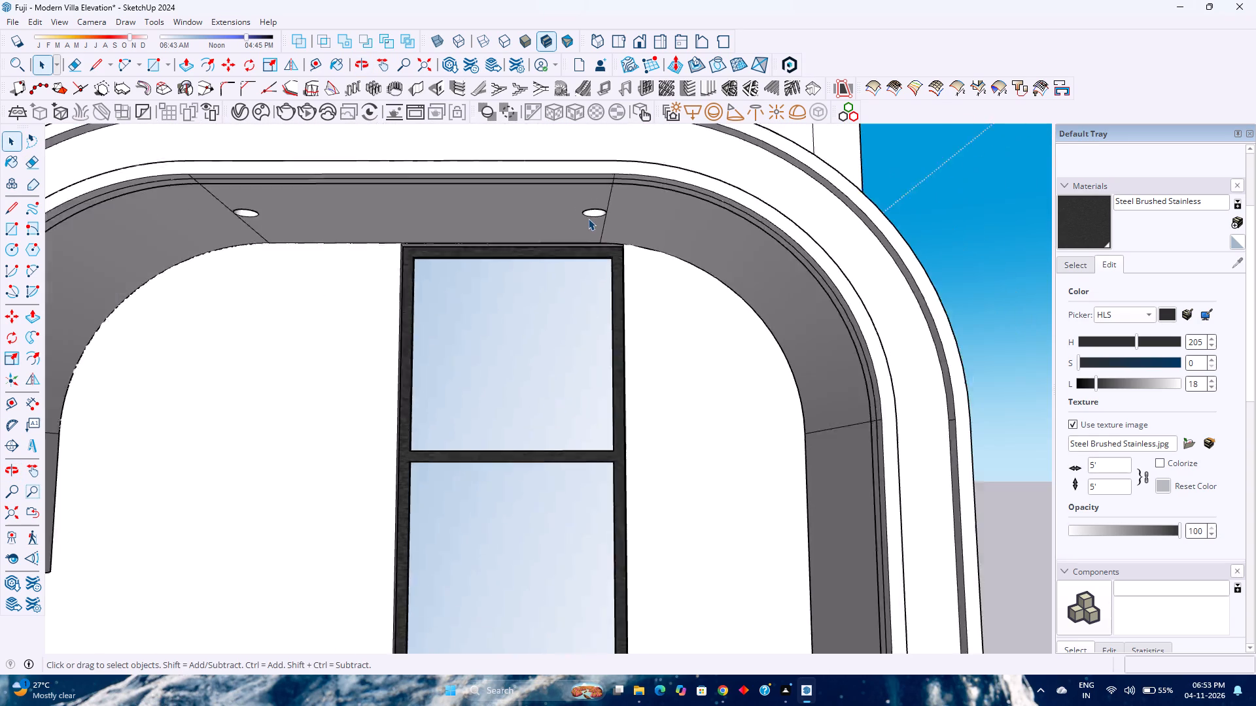
scroll(588, 218, "down", 6)
scroll(440, 371, "down", 4)
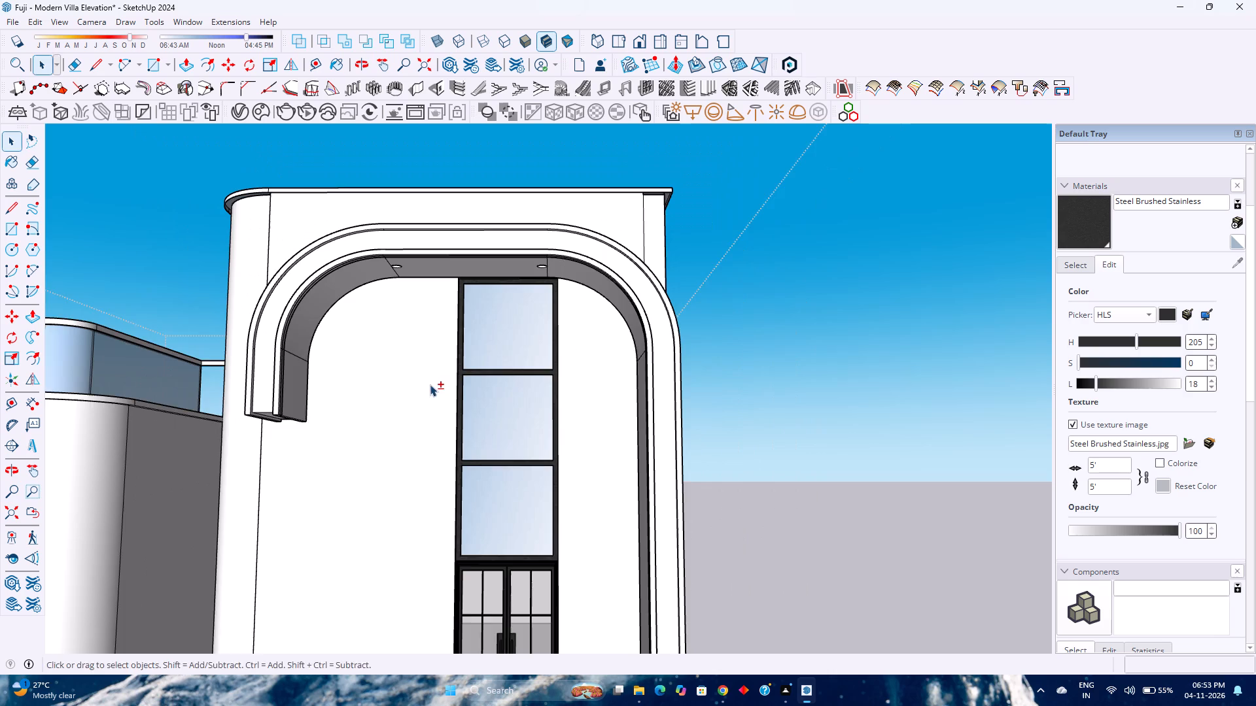
Open the tower wall group and place vertical guides along both inner edges of the arch frame, about 11' 5" apart.
middle_click_drag(429, 384, 421, 322, "shift")
double_click(422, 318)
scroll(422, 318, "down", 1)
left_click(422, 318)
scroll(422, 318, "down", 1)
middle_click_drag(422, 317, 423, 280, "shift")
middle_click(423, 280, "shift")
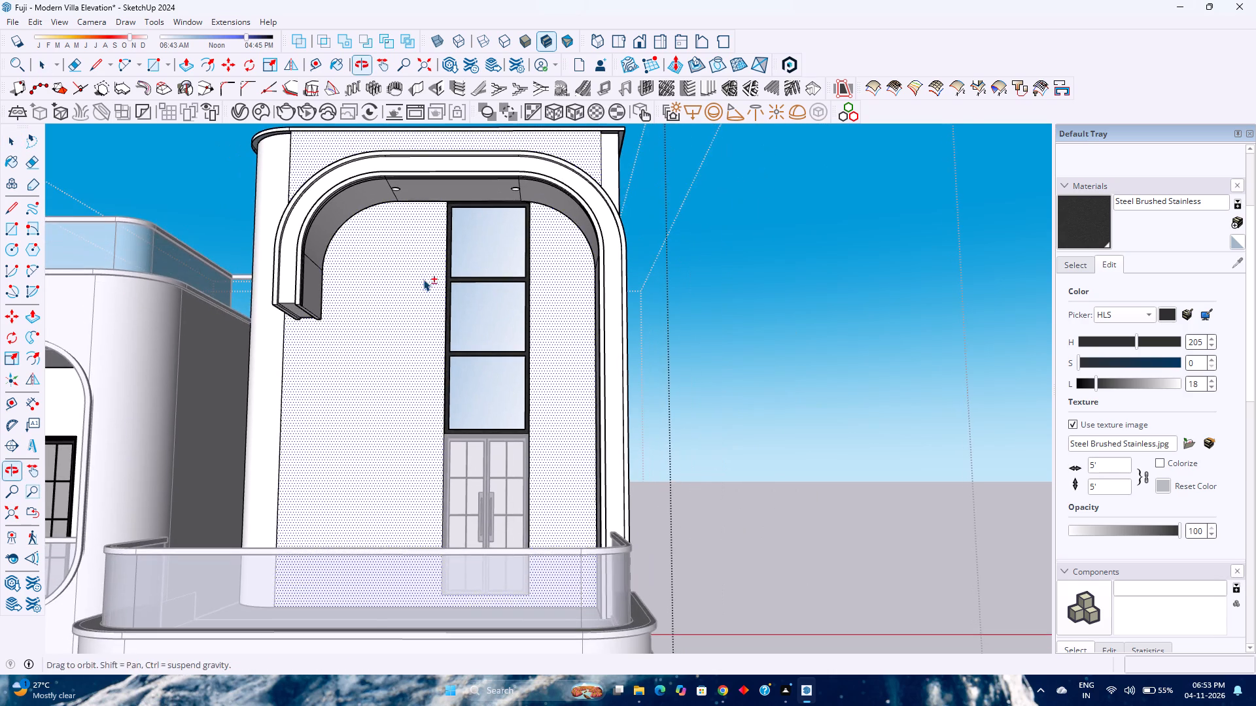
middle_click_drag(425, 281, 439, 299)
middle_click(439, 299)
scroll(439, 300, "down", 1)
left_click(309, 71)
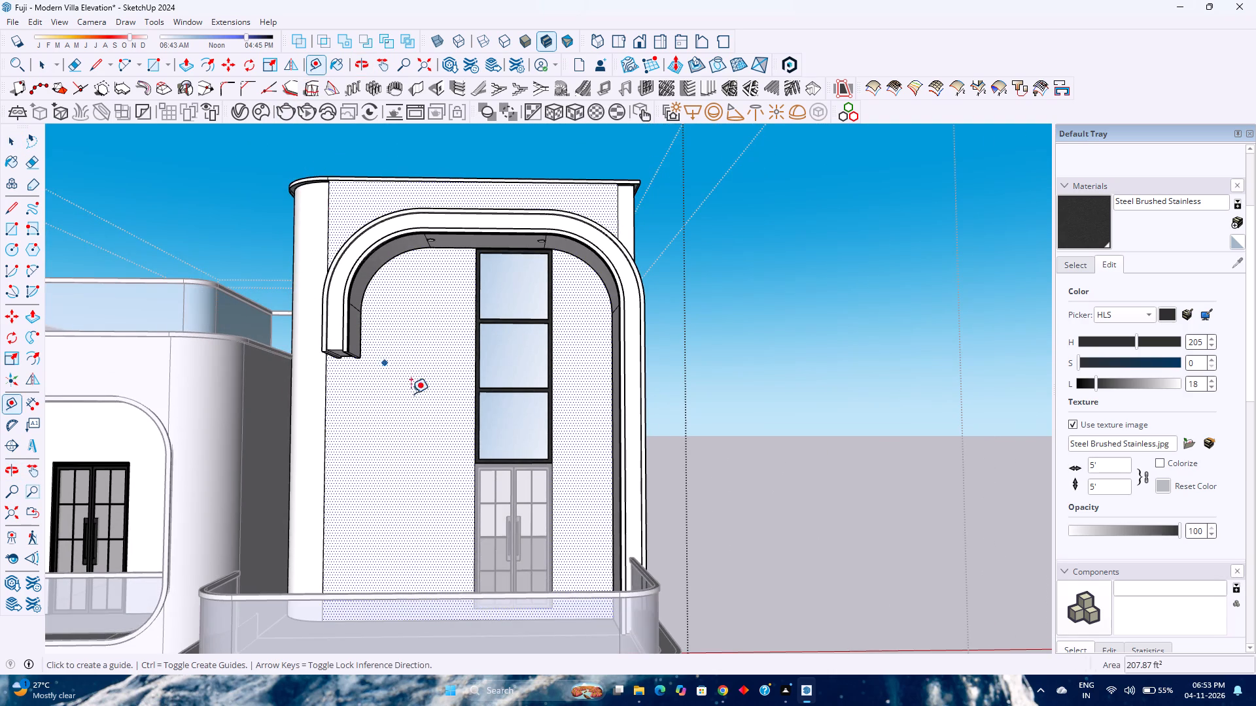
scroll(514, 409, "up", 1)
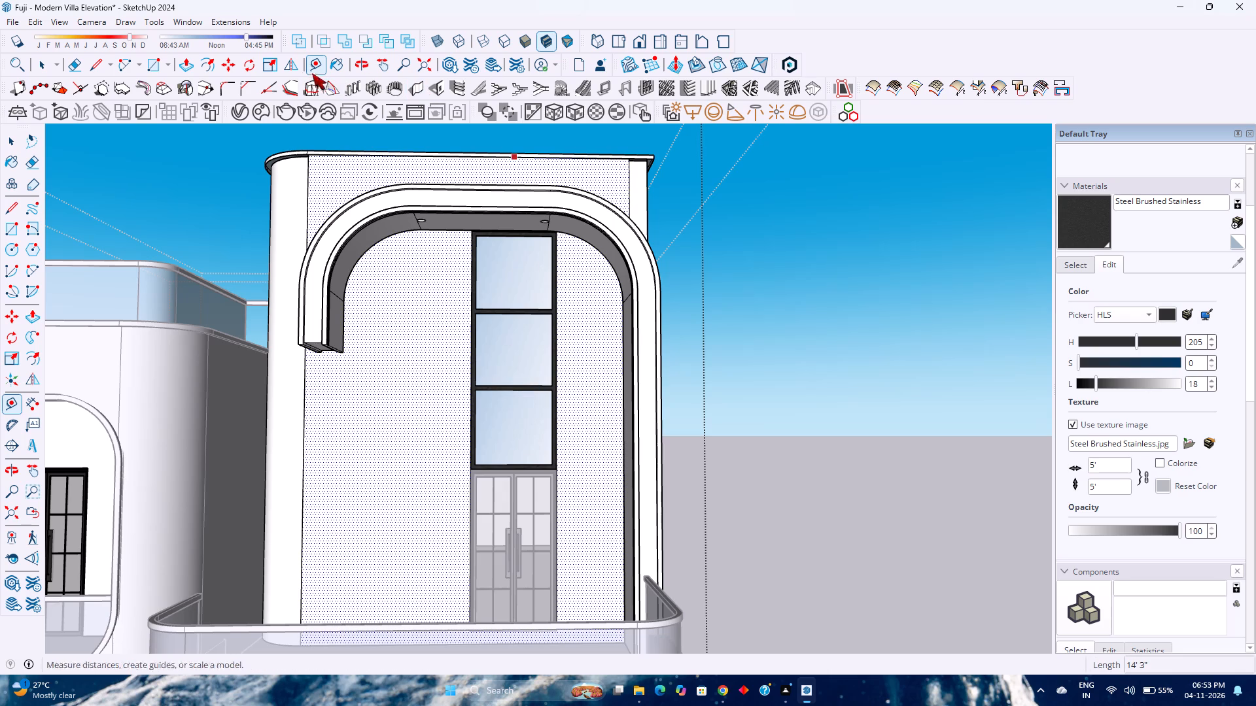
scroll(616, 403, "up", 2)
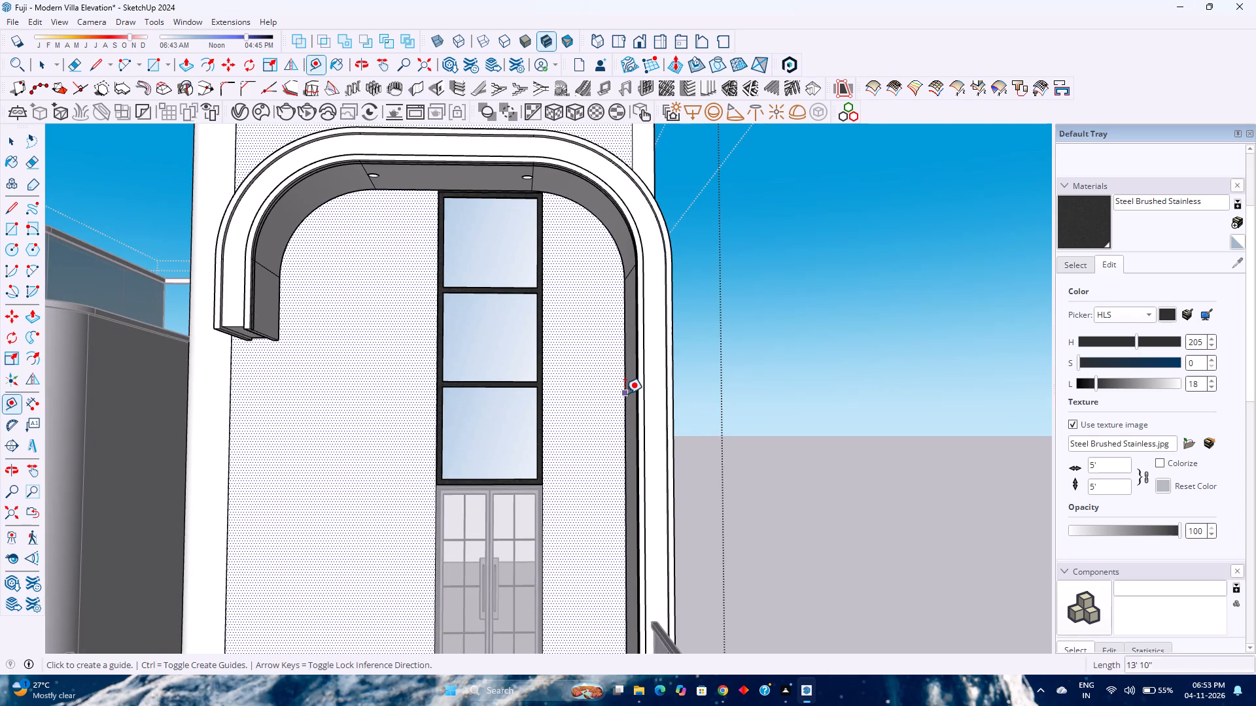
left_click(625, 394)
left_click(623, 347)
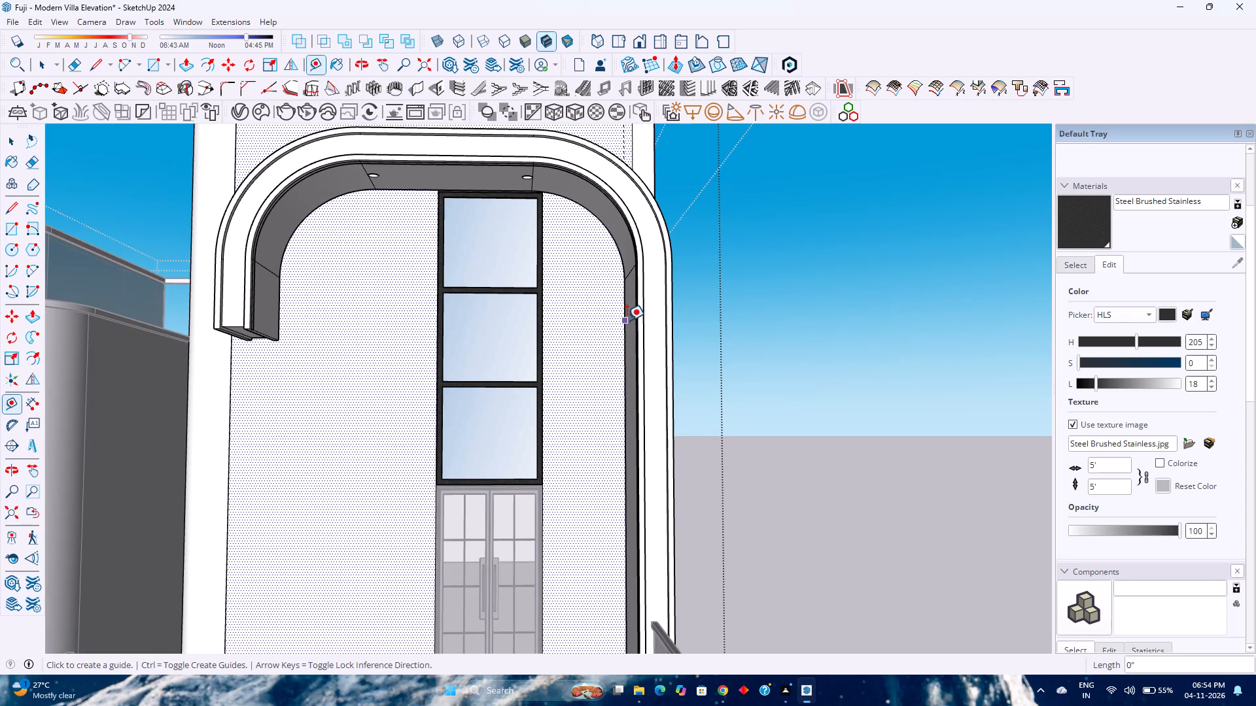
left_click(627, 320)
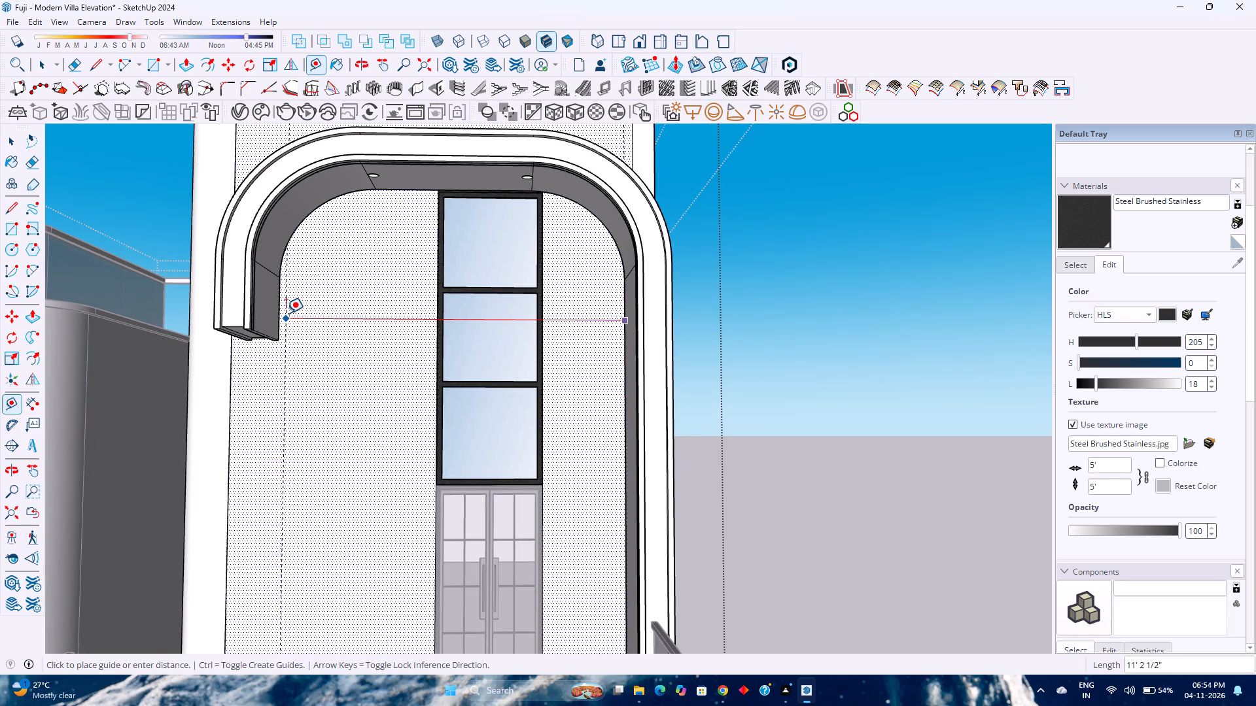
left_click(281, 316)
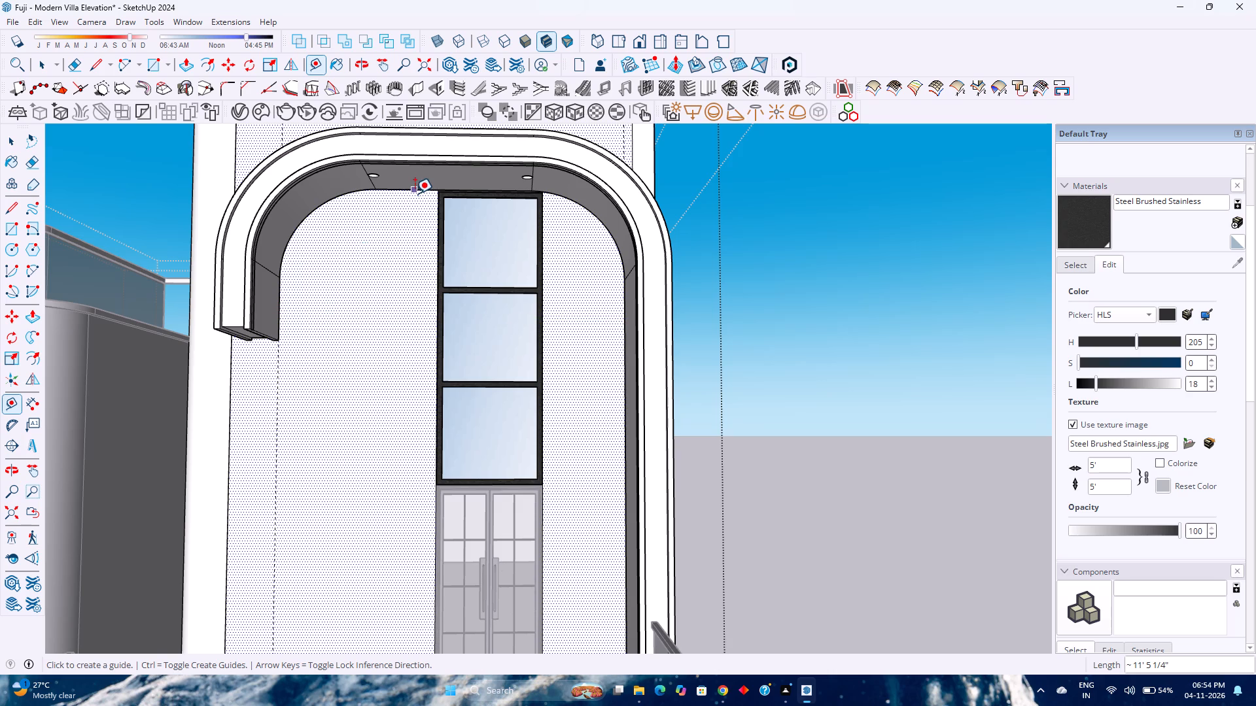
Place a horizontal guide 3' below the arch frame's inner top edge, through the point where its curve begins.
left_click(415, 193)
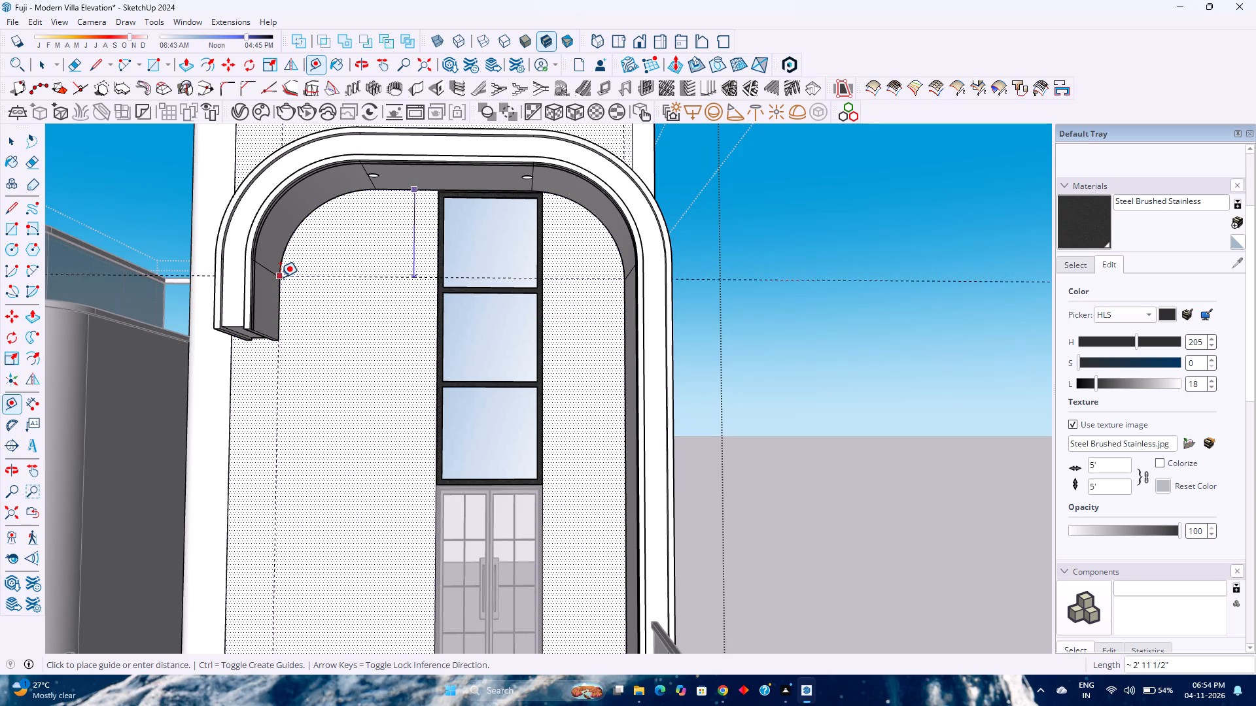
scroll(281, 276, "up", 5)
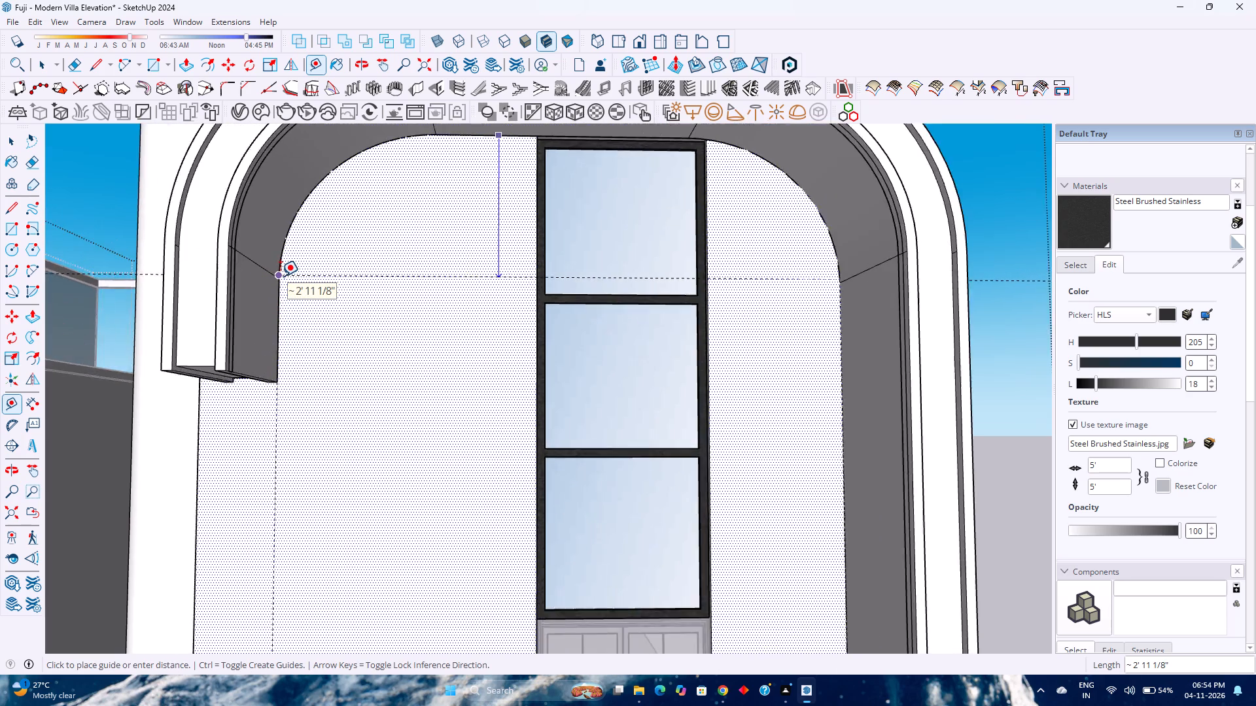
scroll(281, 276, "up", 17)
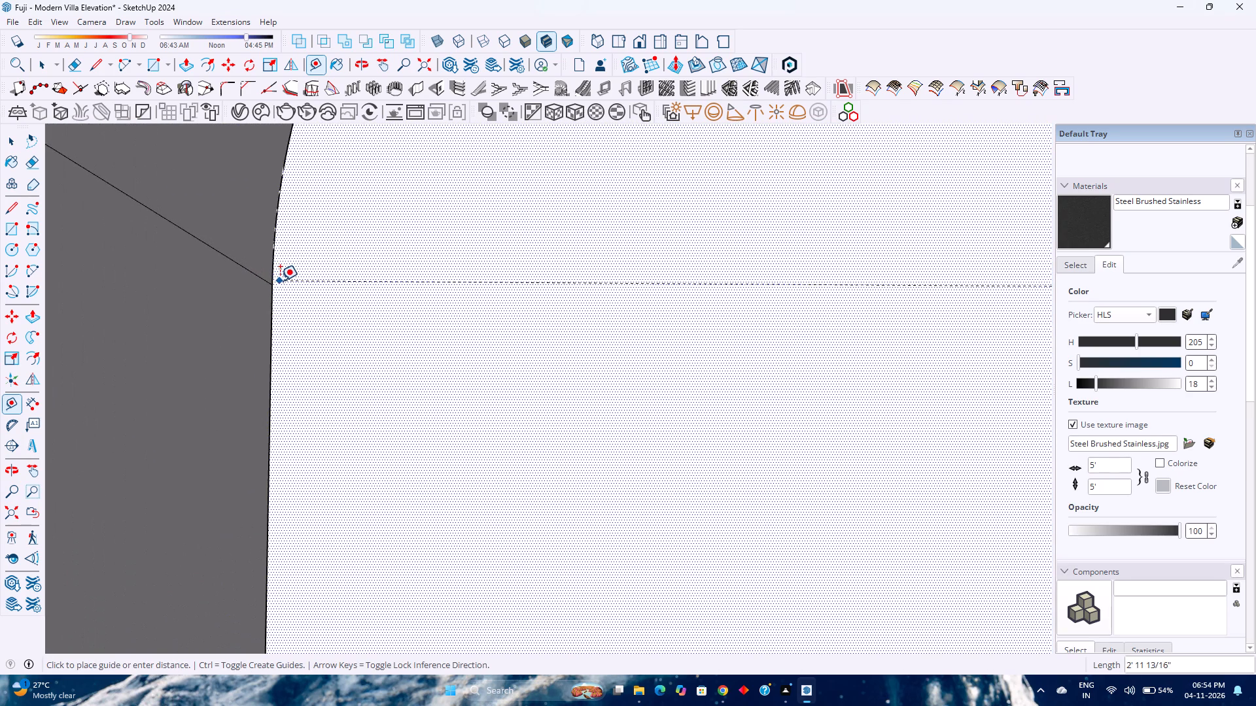
scroll(279, 280, "up", 10)
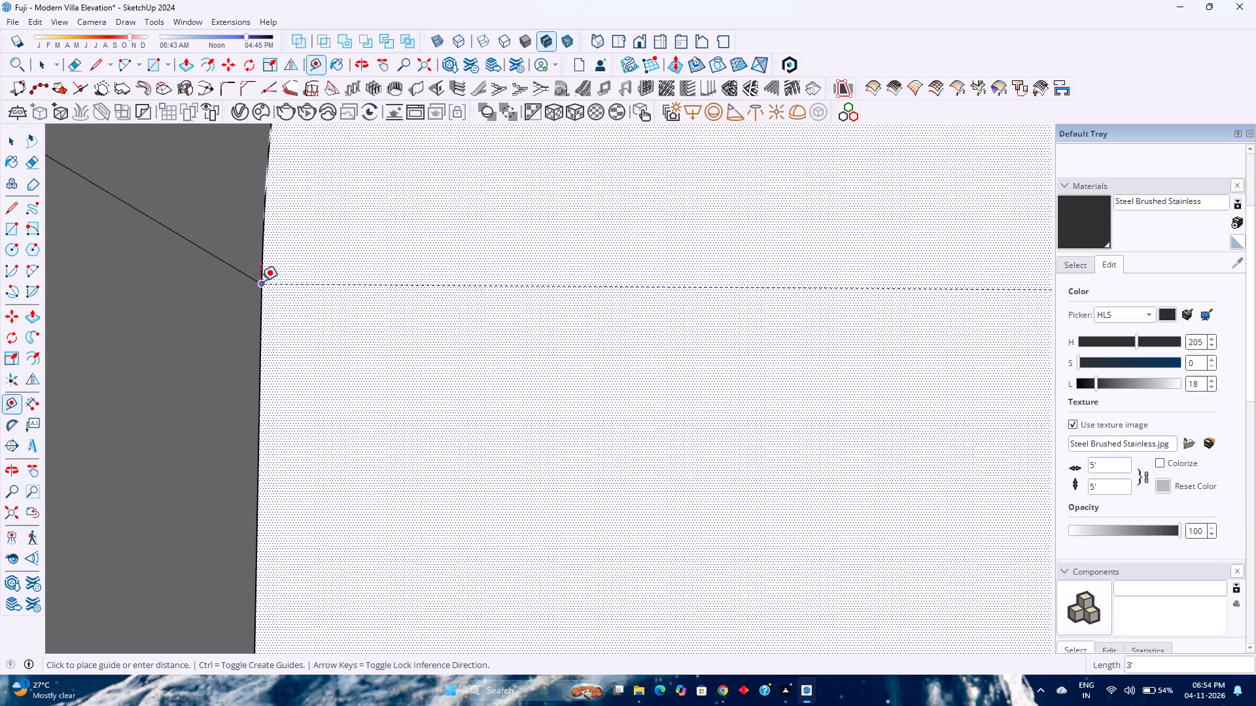
left_click(260, 281)
Place a second horizontal guide 3'1" above the guide at the start of the arch's curve.
scroll(260, 280, "down", 20)
scroll(260, 280, "down", 2)
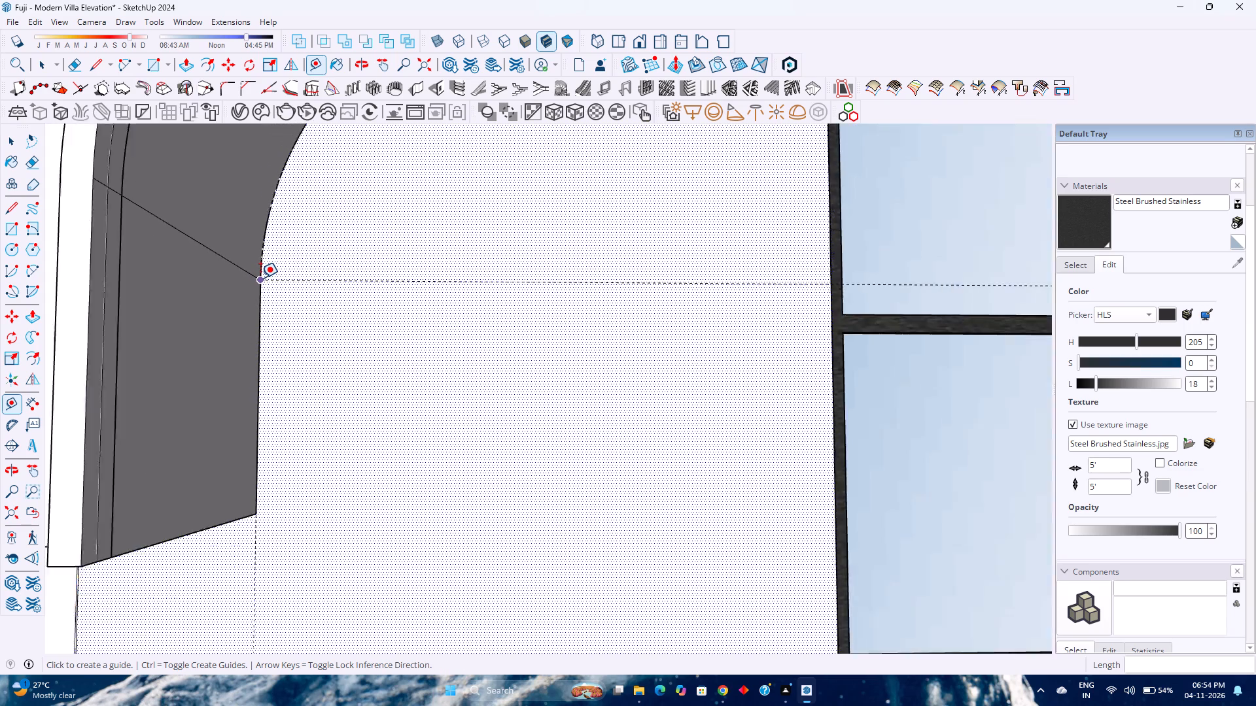
scroll(260, 278, "down", 15)
left_click(321, 278)
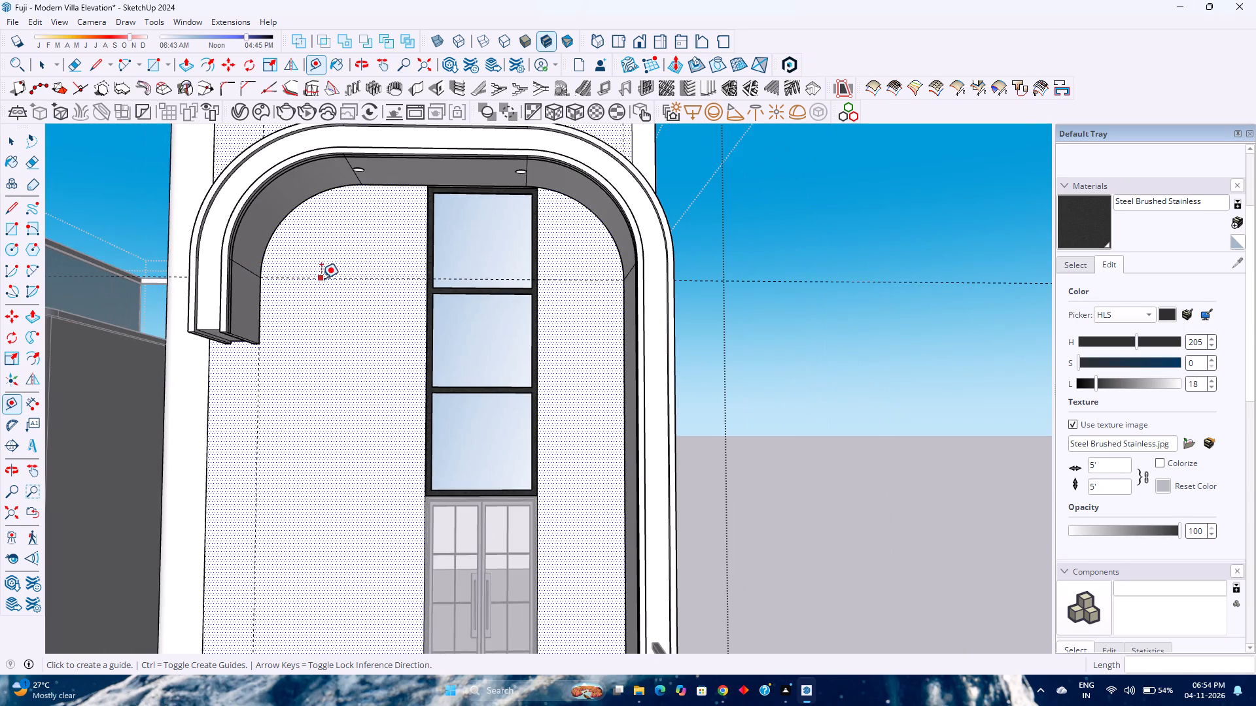
key("3")
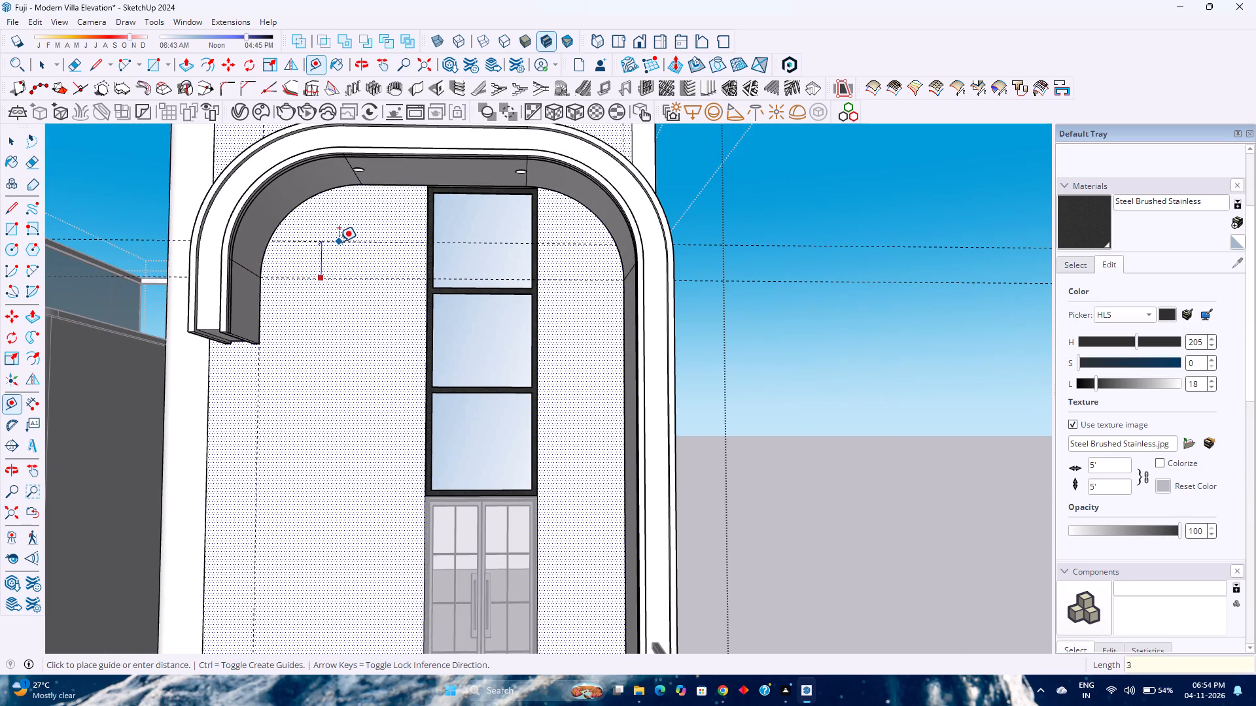
type("'4")
key("BackSpace")
key("1")
key("Return")
scroll(338, 242, "down", 5)
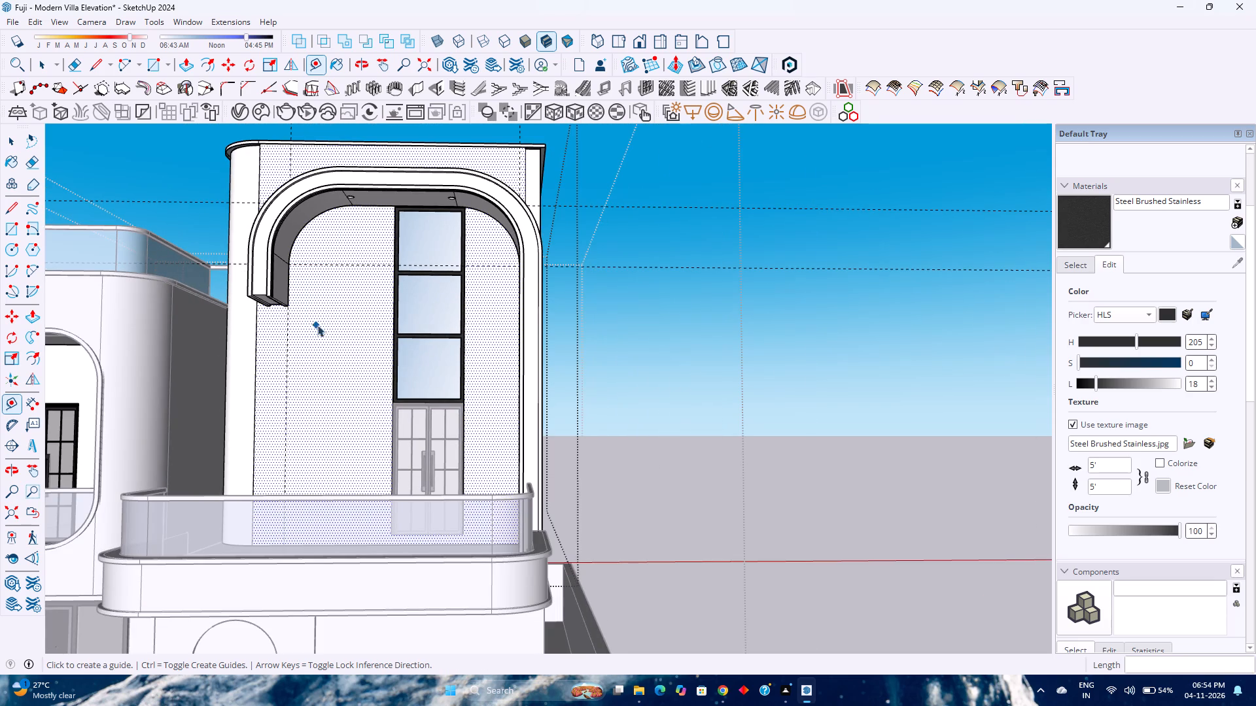
Hide the curved arch frame group on the tower's front wall.
key("space")
left_click(485, 198)
right_click(485, 198)
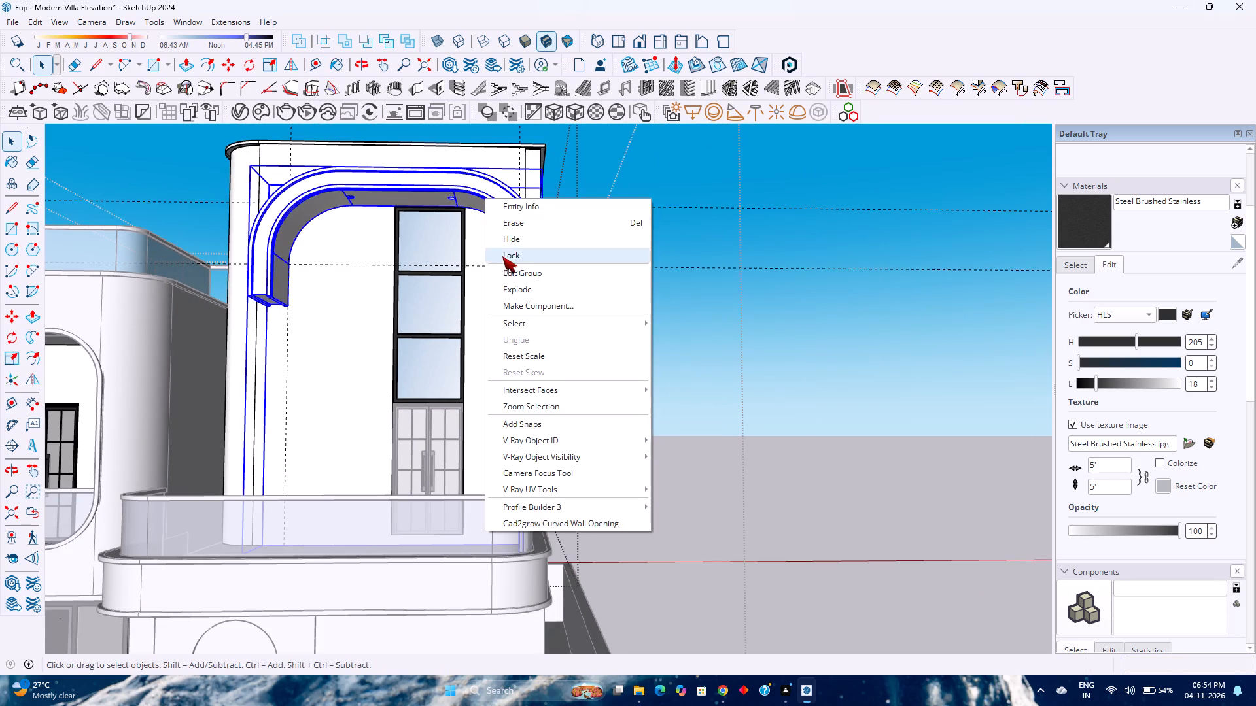
left_click(508, 234)
Draw two vertical lines along the vertical guides, from the lower horizontal guide down to the tower wall's base, about 13' 10" long.
middle_click_drag(413, 324, 421, 337)
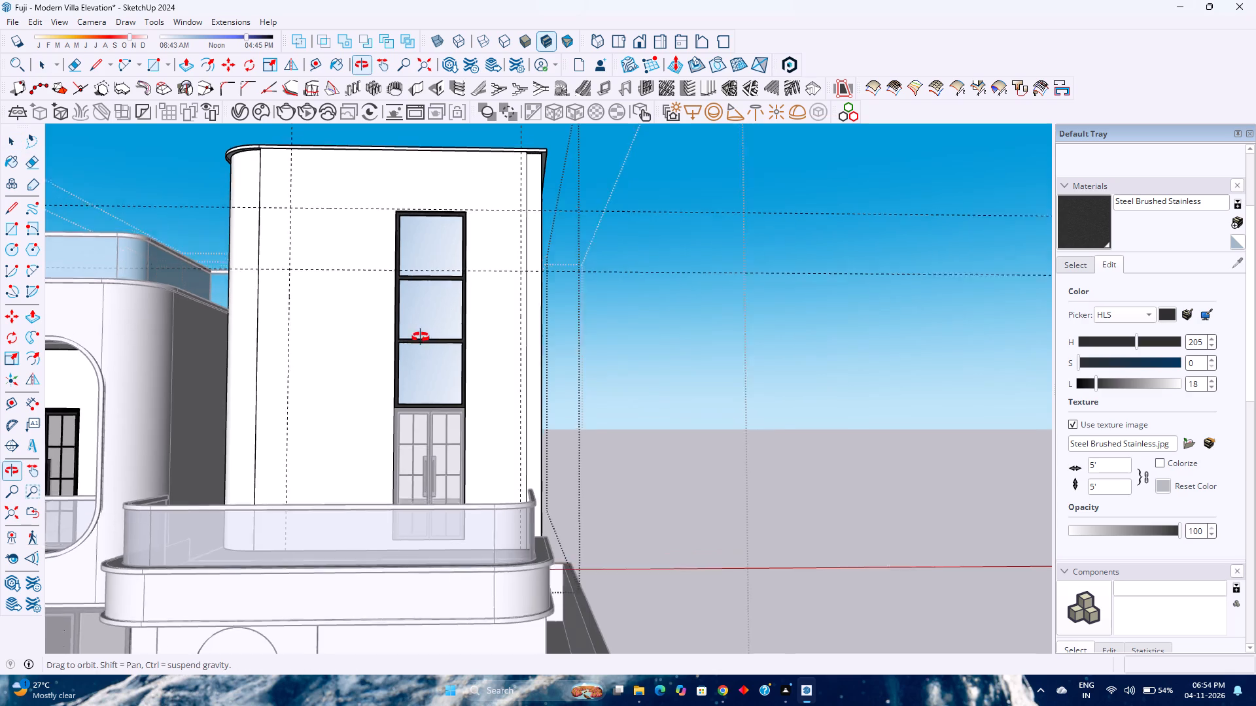
middle_click_drag(421, 337, 421, 338)
middle_click(421, 338)
scroll(421, 338, "down", 1)
middle_click_drag(418, 346, 395, 304, "shift")
middle_click(395, 304, "shift")
scroll(395, 304, "up", 1)
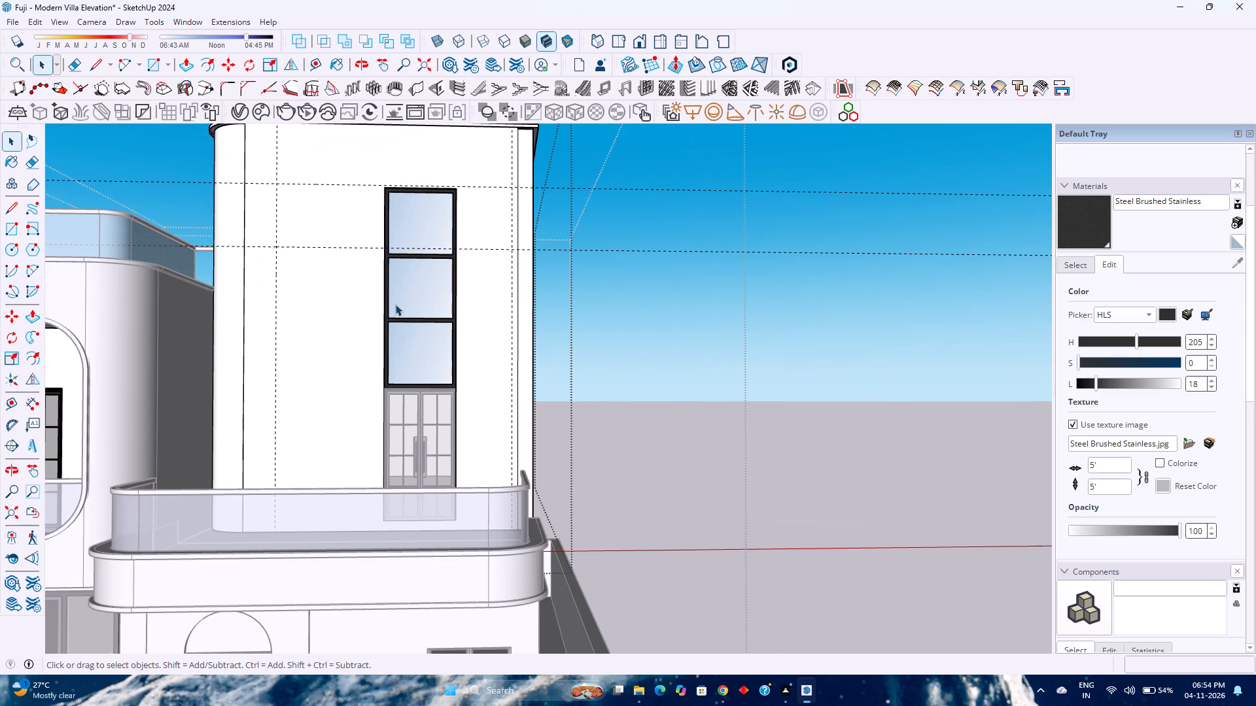
key("l")
left_click(280, 250)
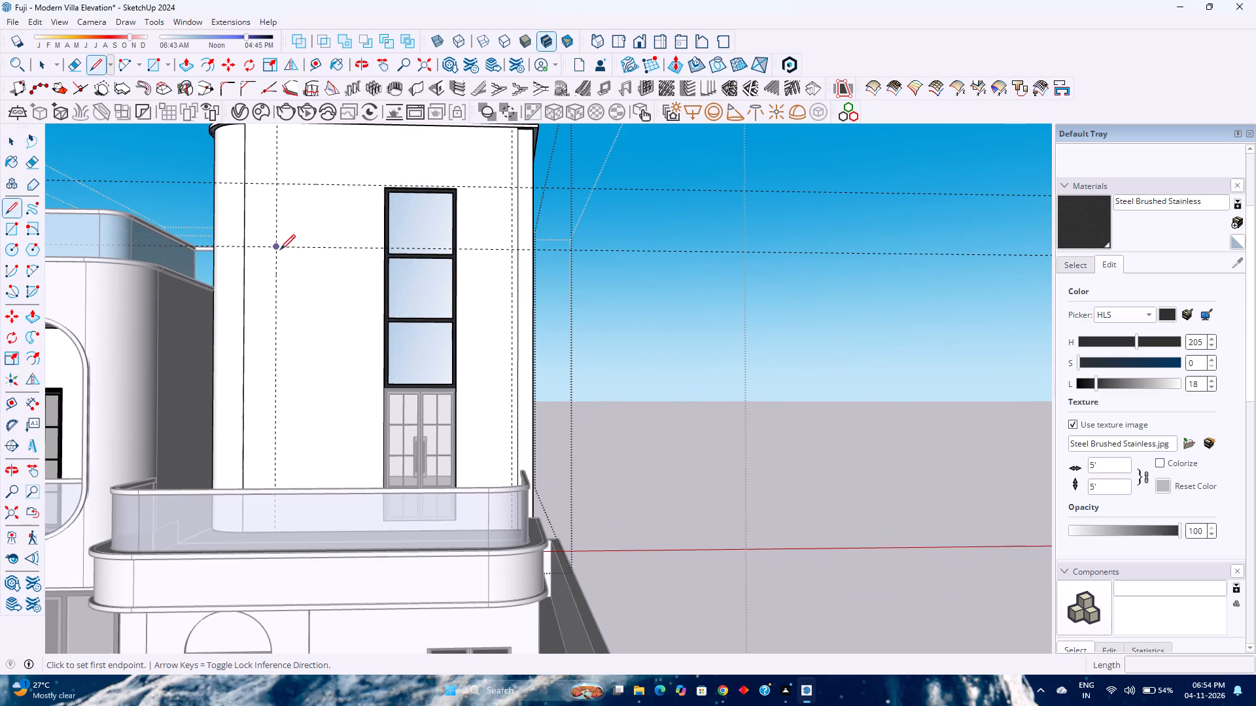
middle_click_drag(277, 303, 306, 373)
middle_click_drag(315, 428, 275, 334, "shift")
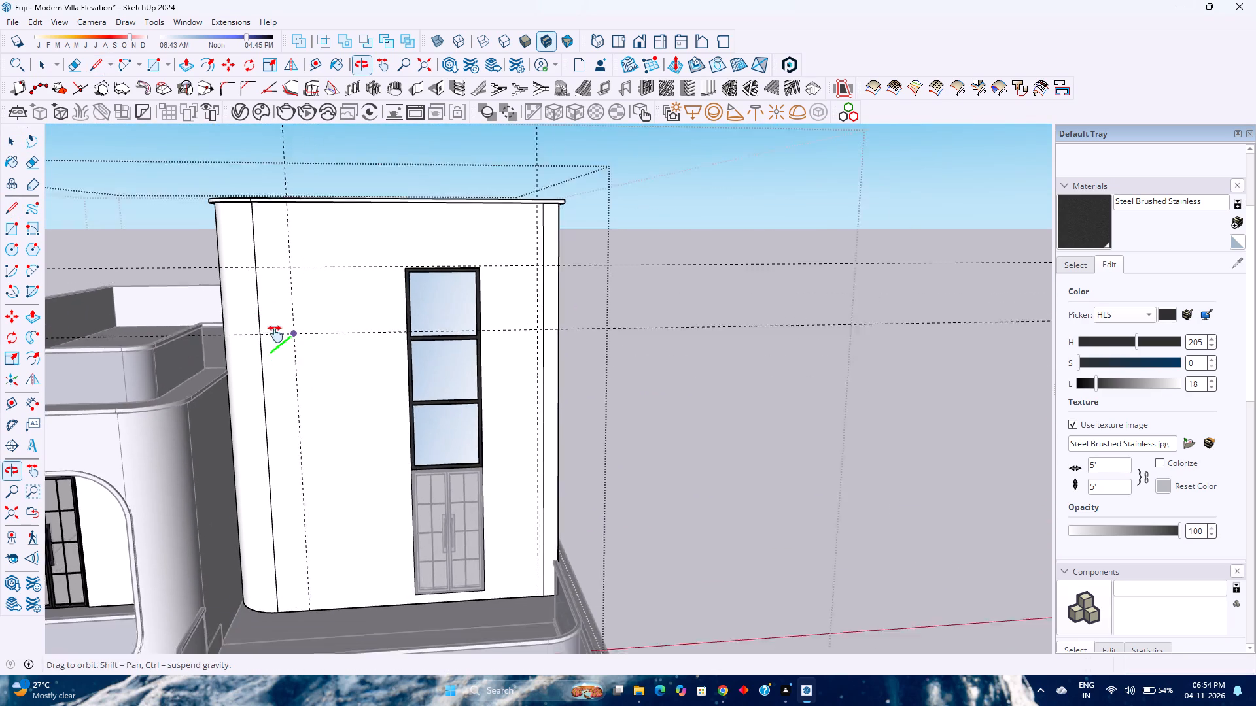
middle_click_drag(275, 334, 275, 333, "shift")
middle_click(275, 333, "shift")
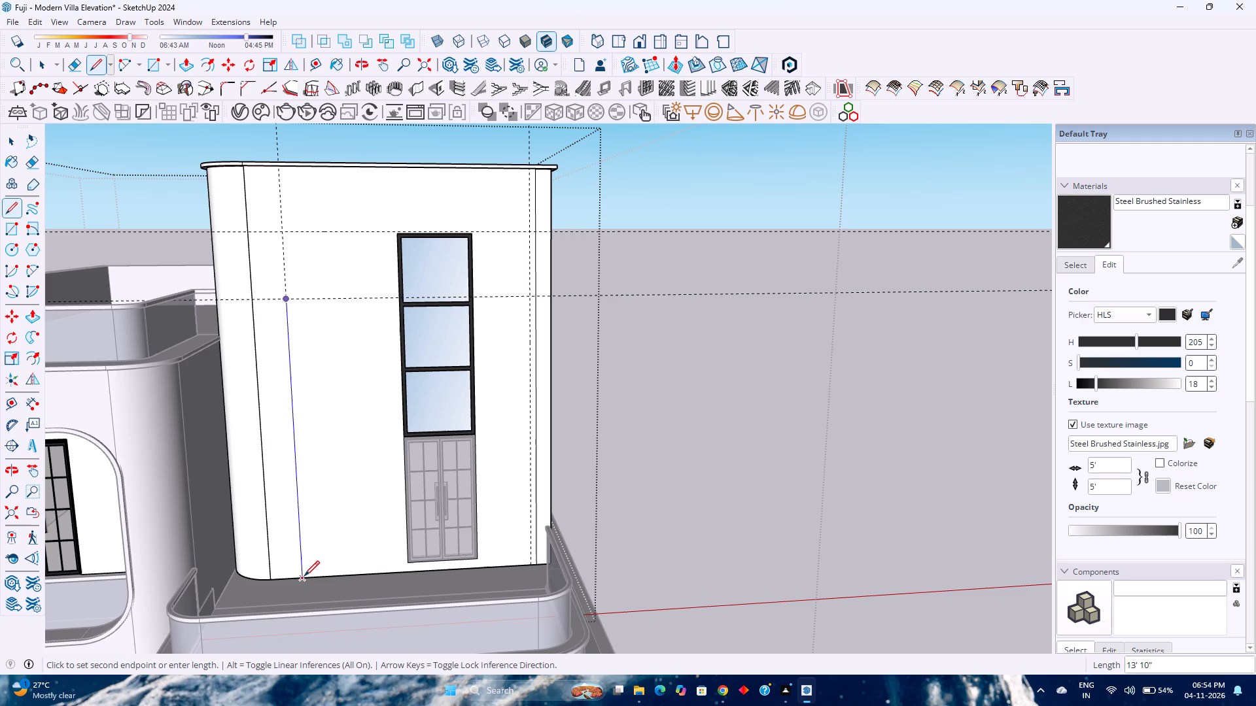
left_click(304, 576)
key("Escape")
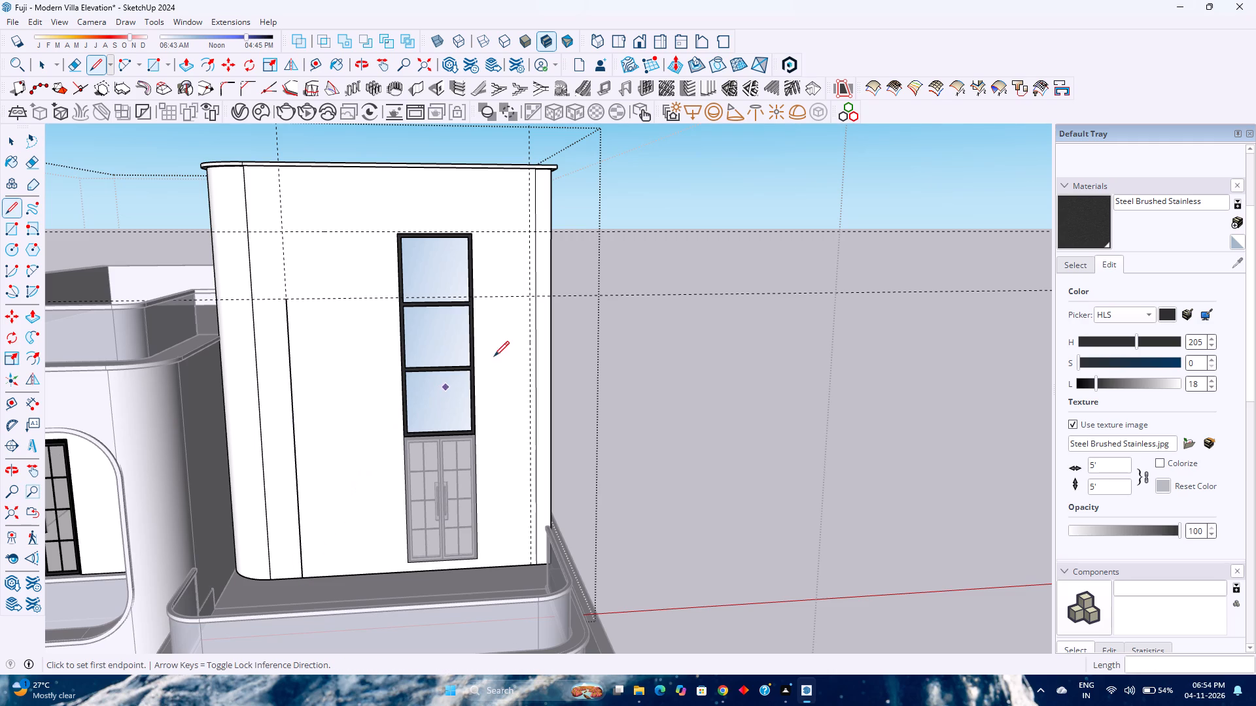
left_click(530, 299)
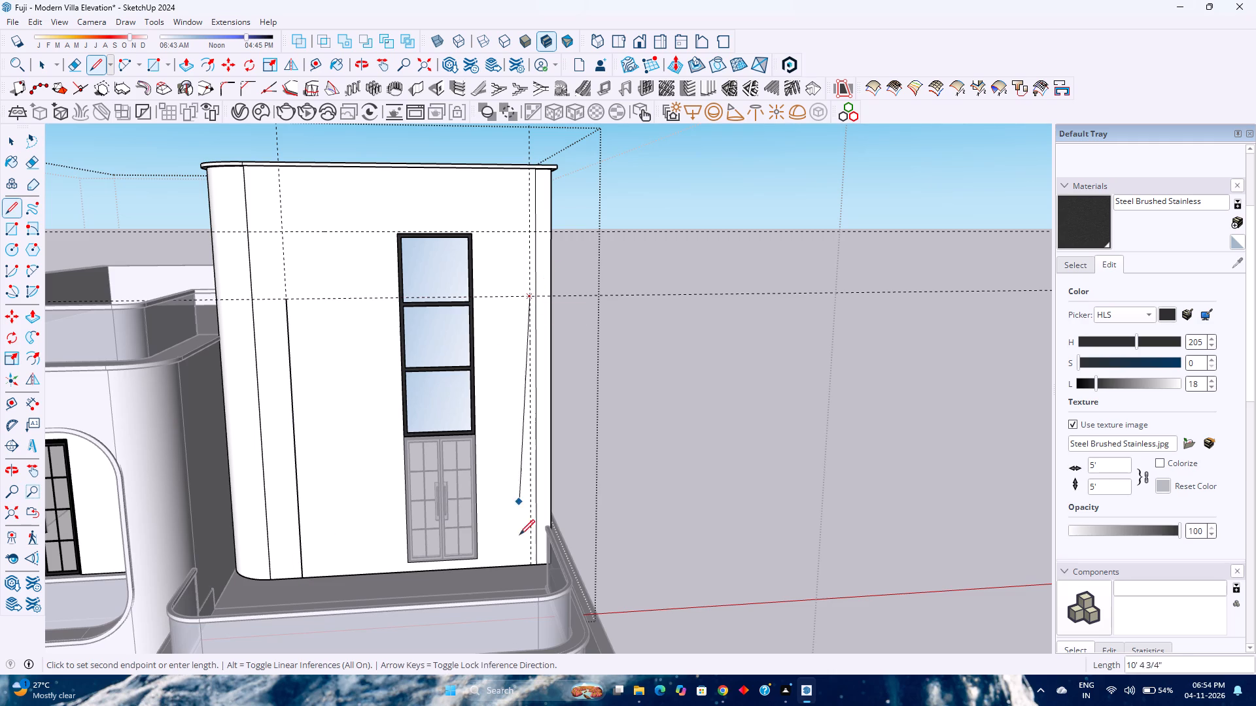
left_click(535, 567)
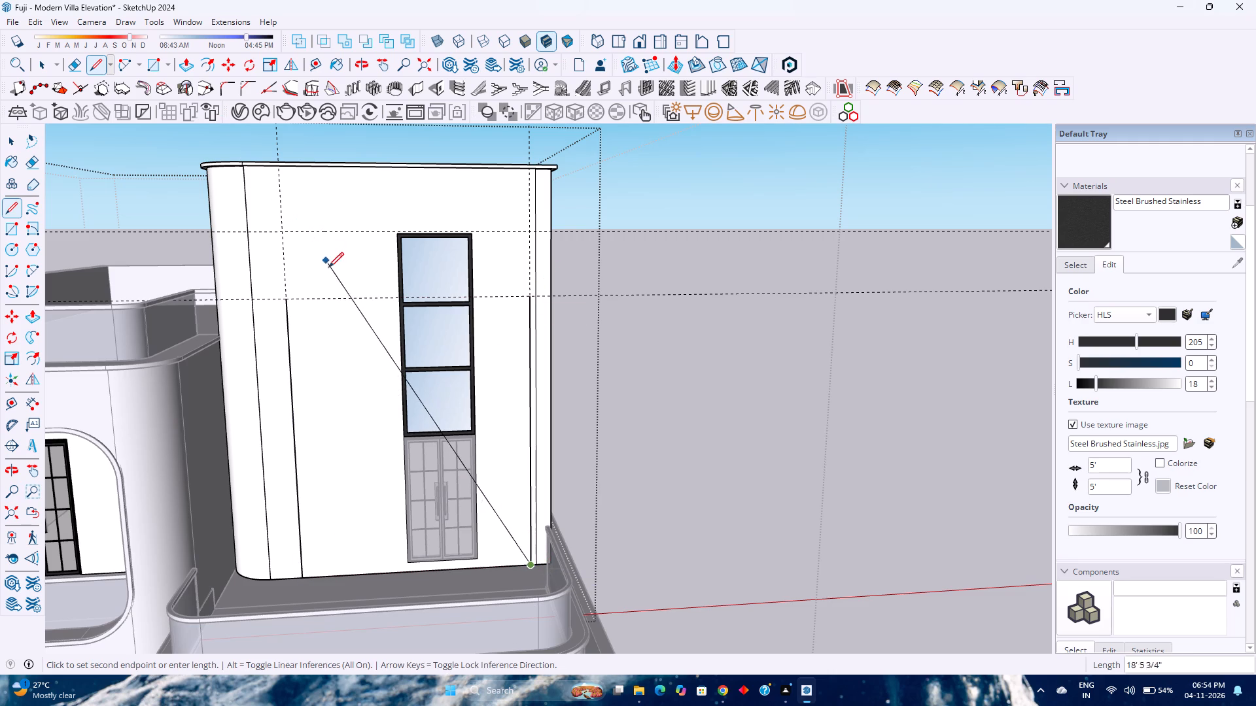
key("space")
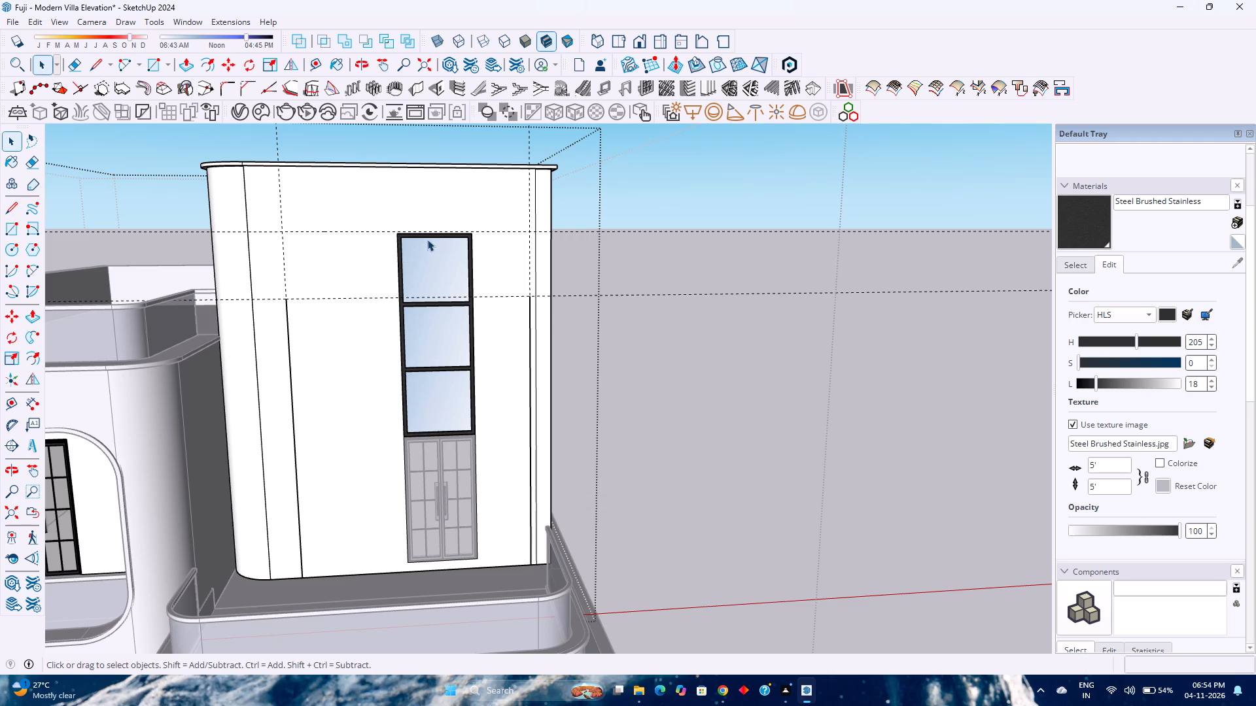
Place vertical guides on the tower's front wall, 2' 9" inward from the panel's right guide and 3' inward from its left guide.
left_click(424, 201)
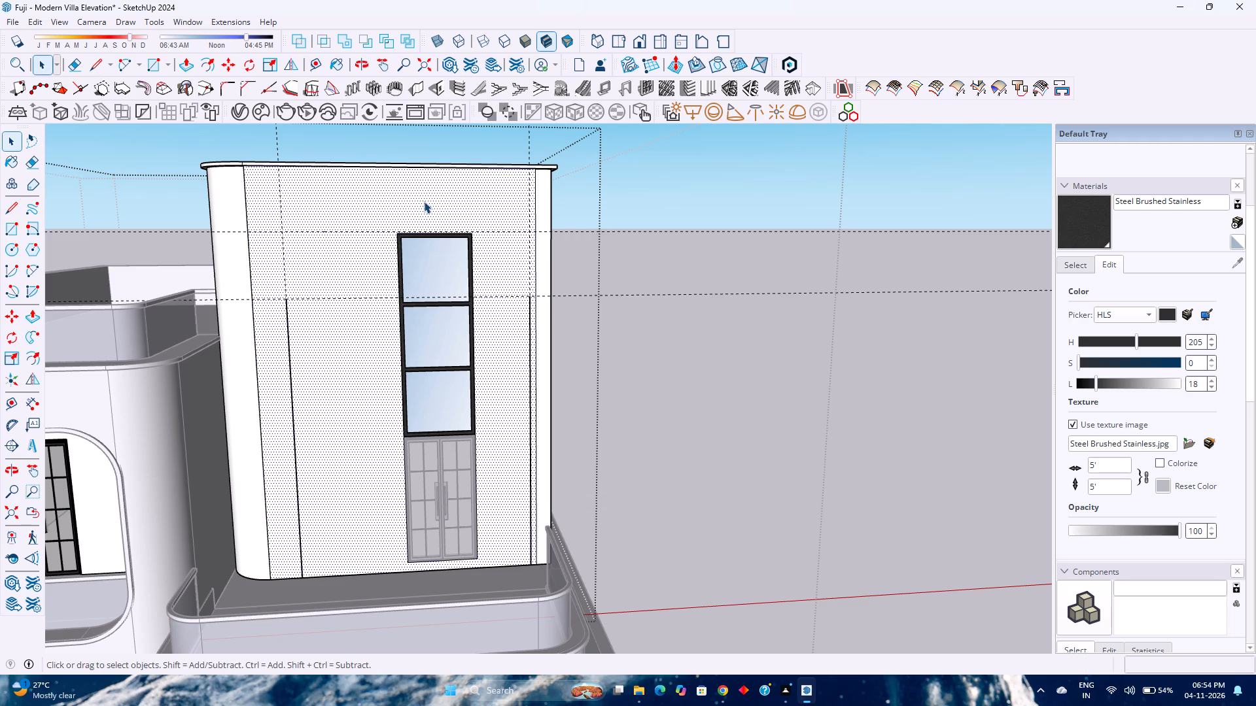
left_click(316, 67)
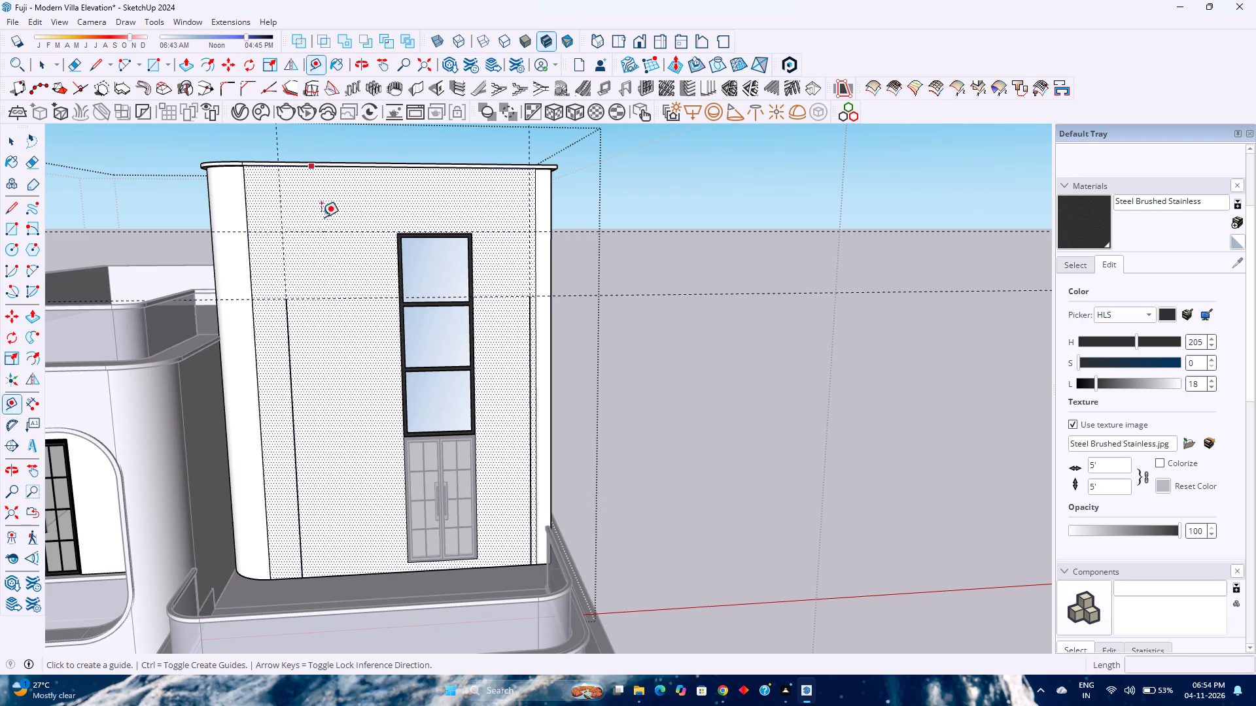
scroll(505, 424, "up", 2)
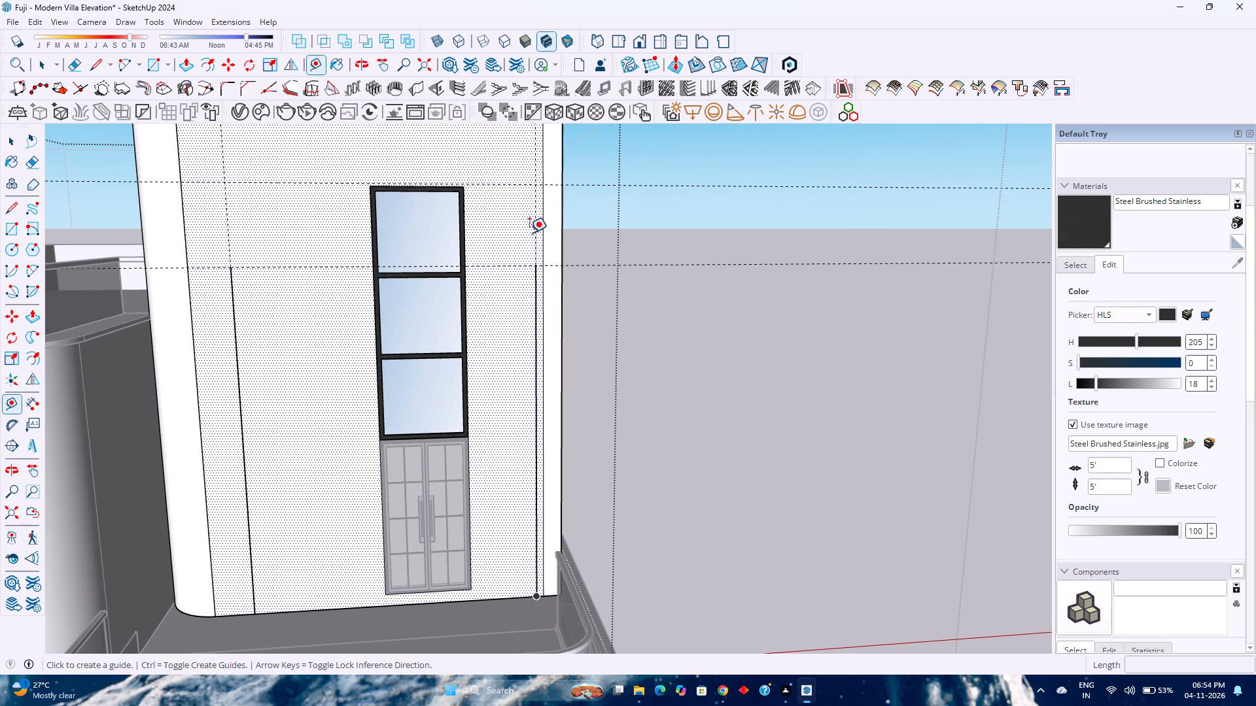
left_click(534, 228)
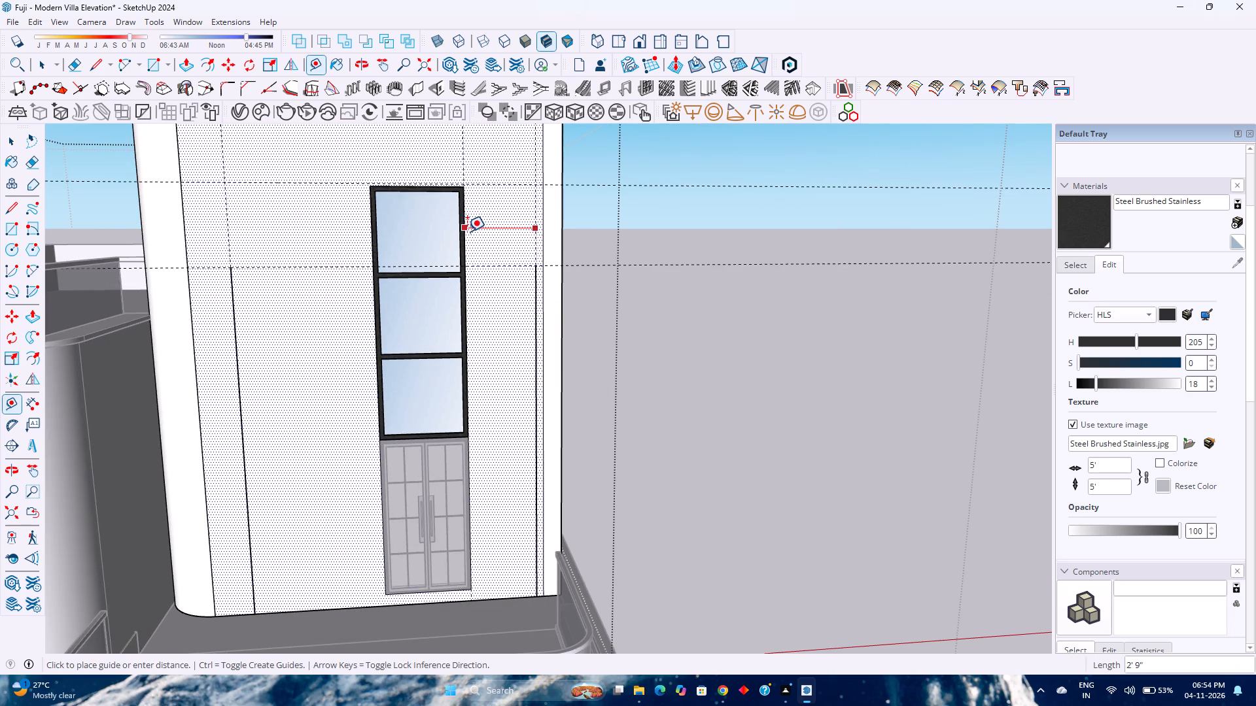
left_click(467, 231)
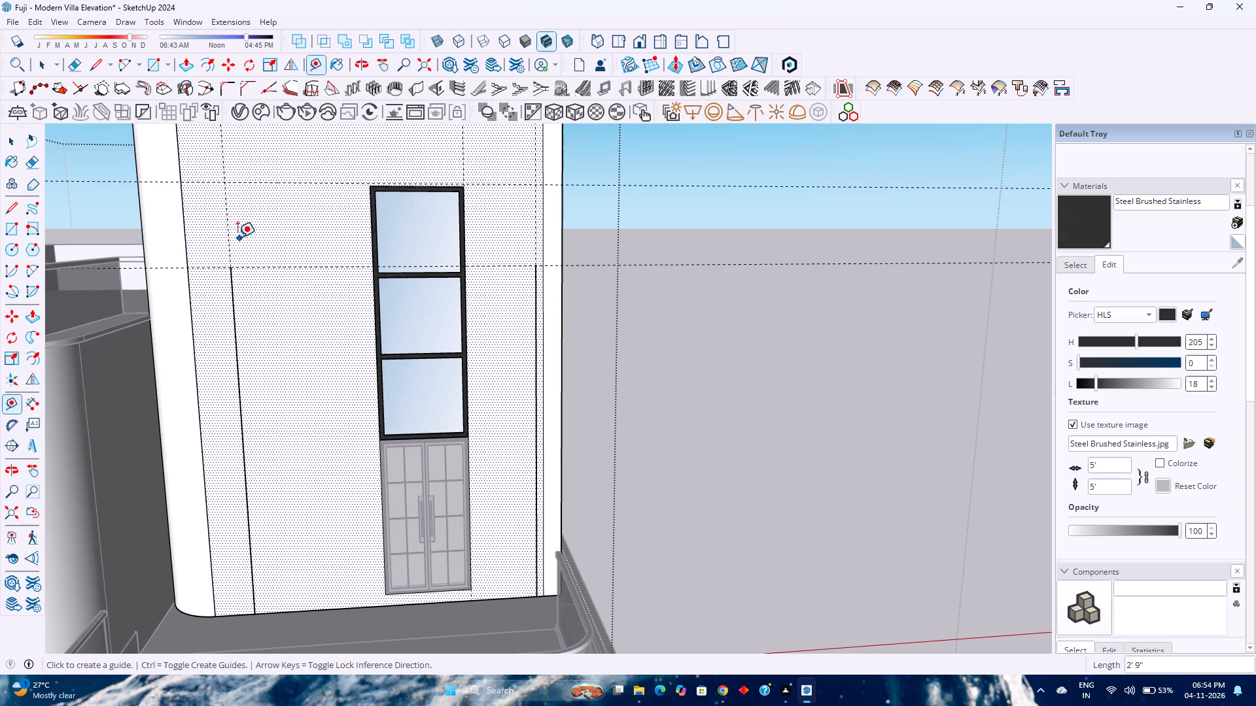
left_click(228, 237)
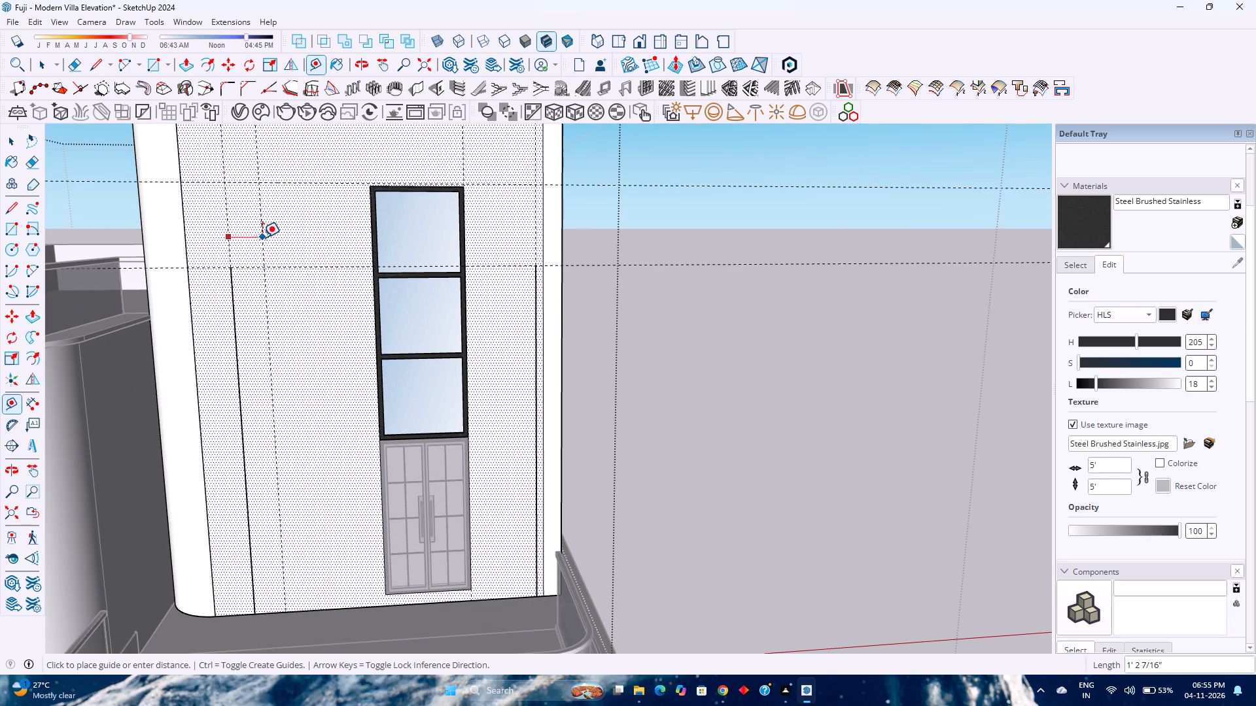
type("3'")
key("Return")
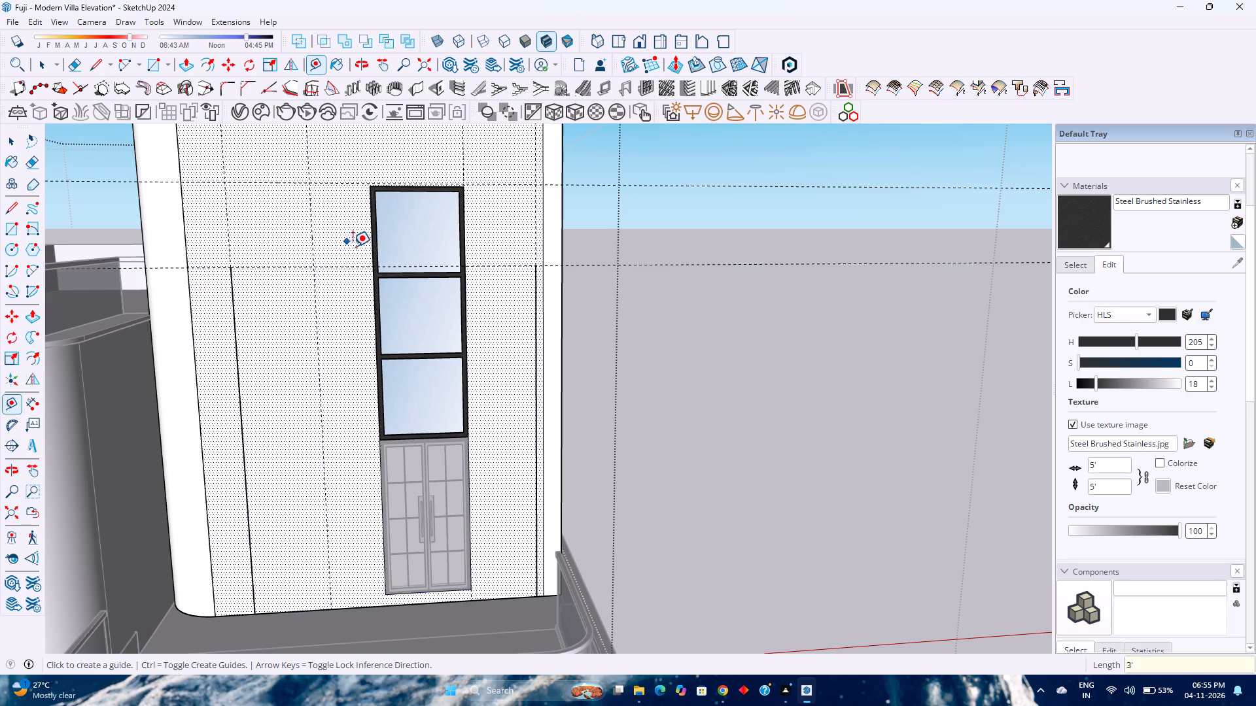
Draw tangent arcs at both upper corners of the panel, joining each vertical line to the upper horizontal guide at the inner guides.
key("a")
left_click(232, 265)
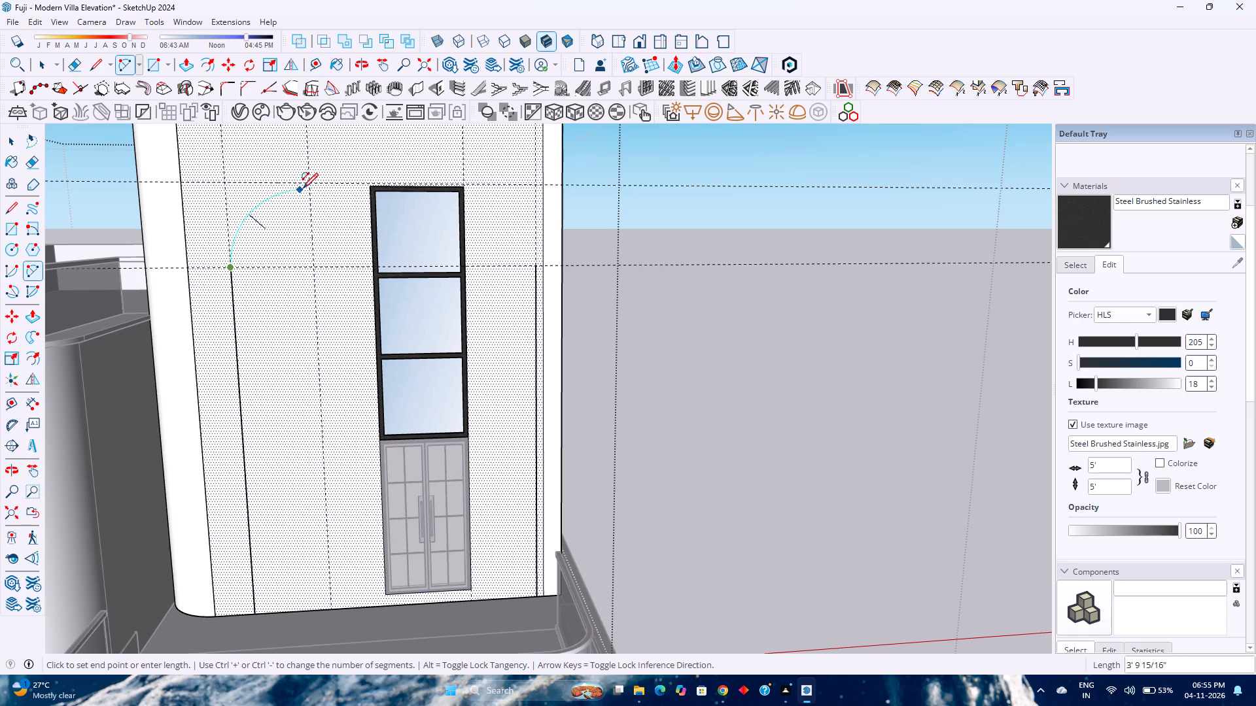
double_click(310, 184)
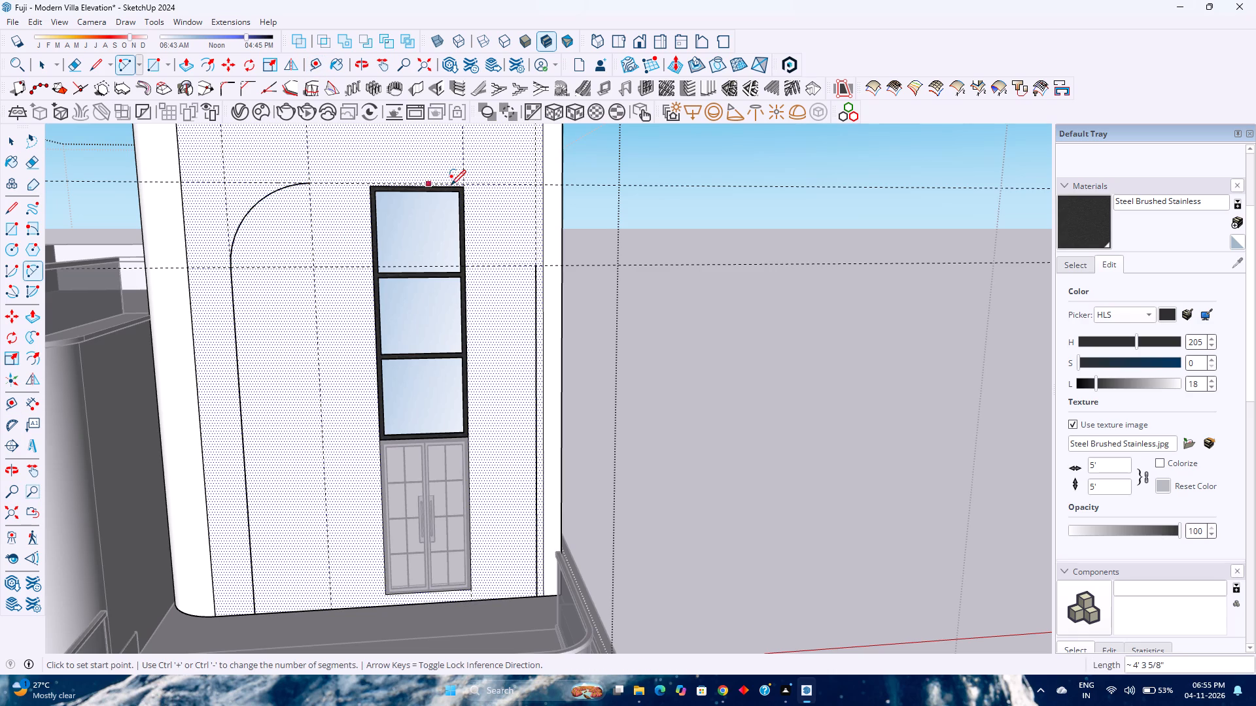
scroll(459, 185, "up", 5)
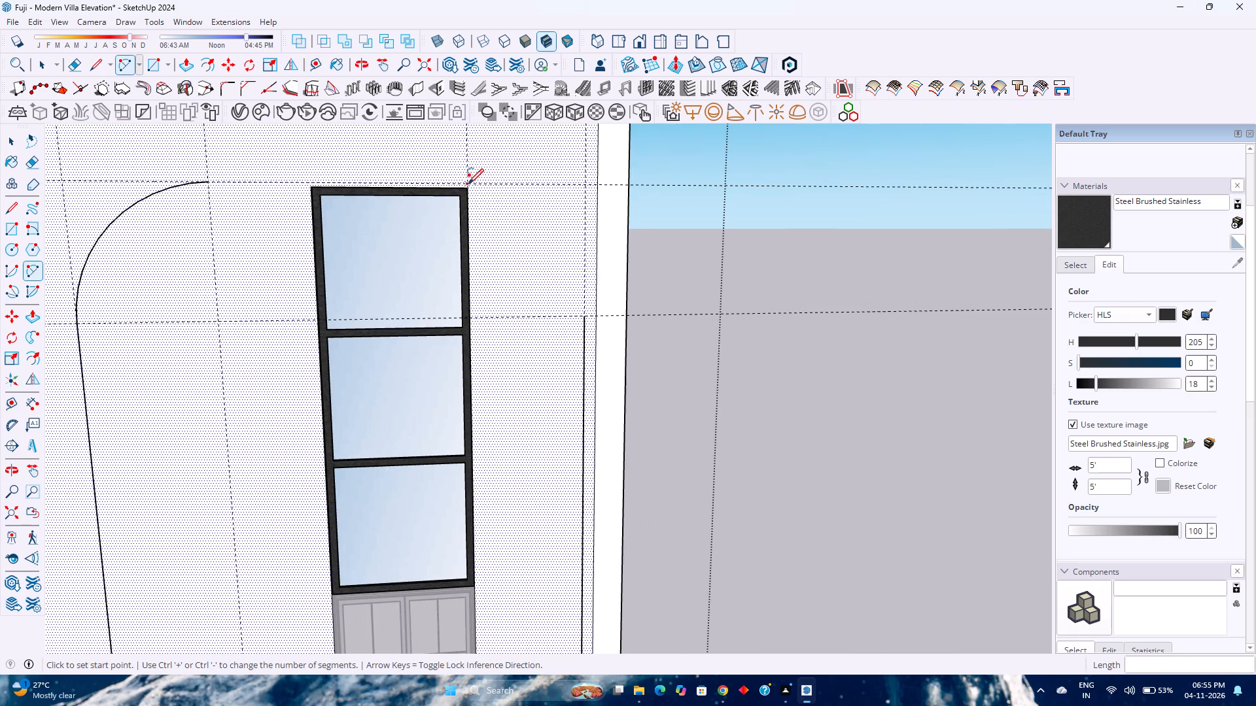
left_click(468, 184)
left_click(585, 316)
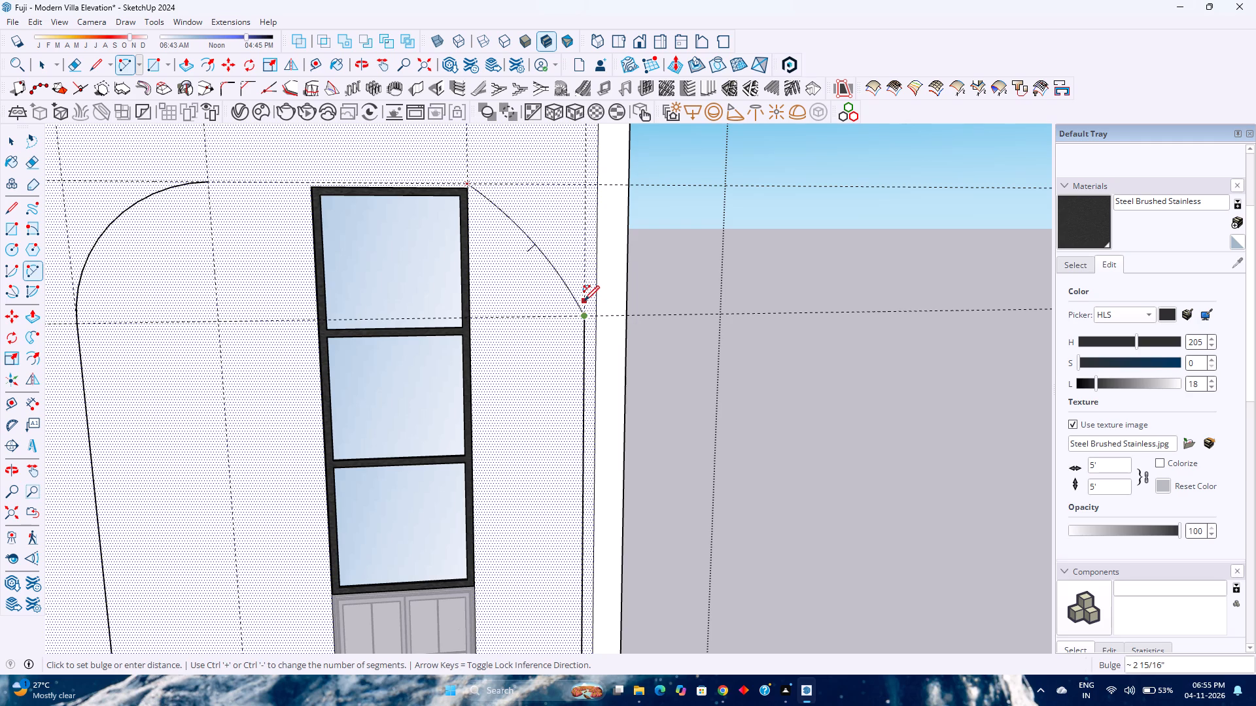
left_click(585, 261)
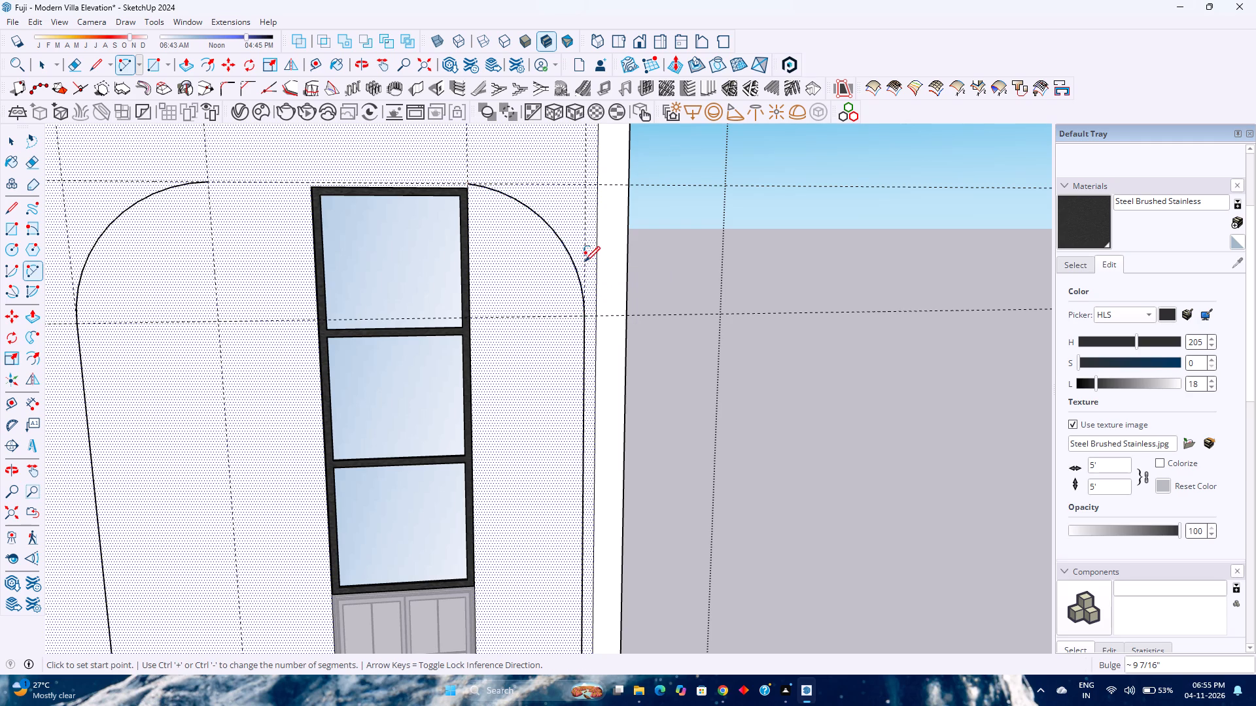
Draw a horizontal line between the upper ends of the two corner arcs to close the arched panel outline.
key("l")
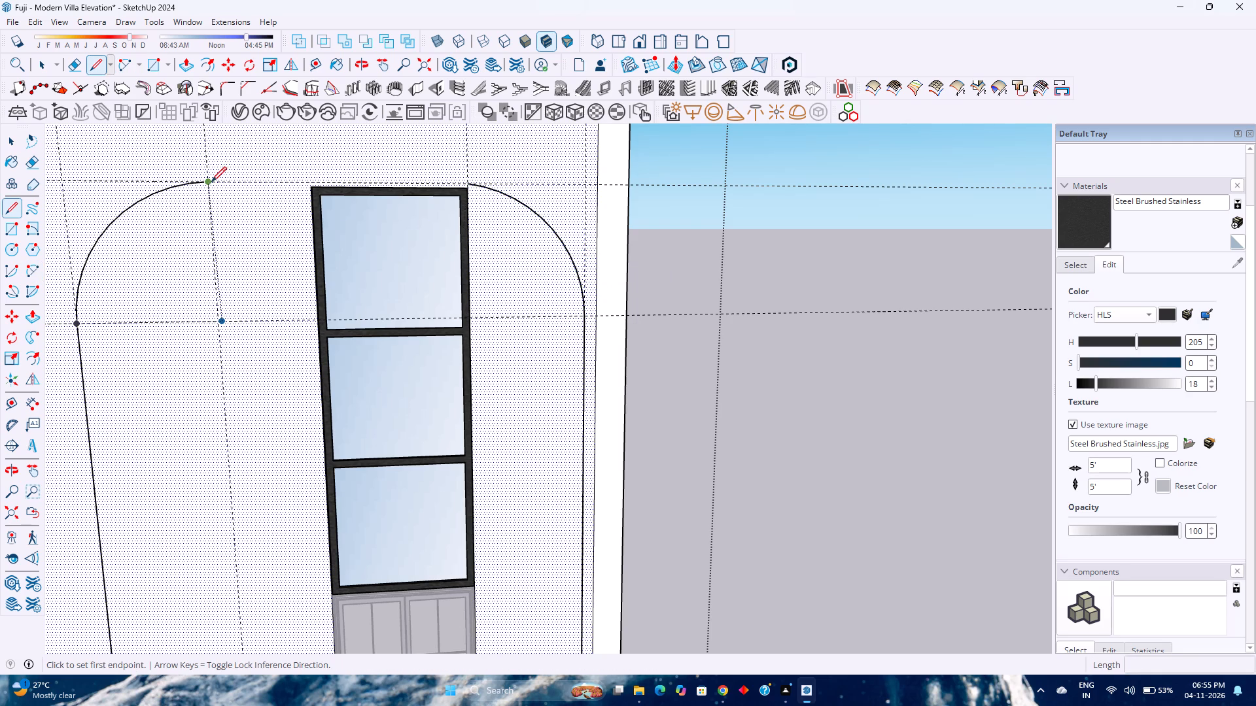
left_click(211, 181)
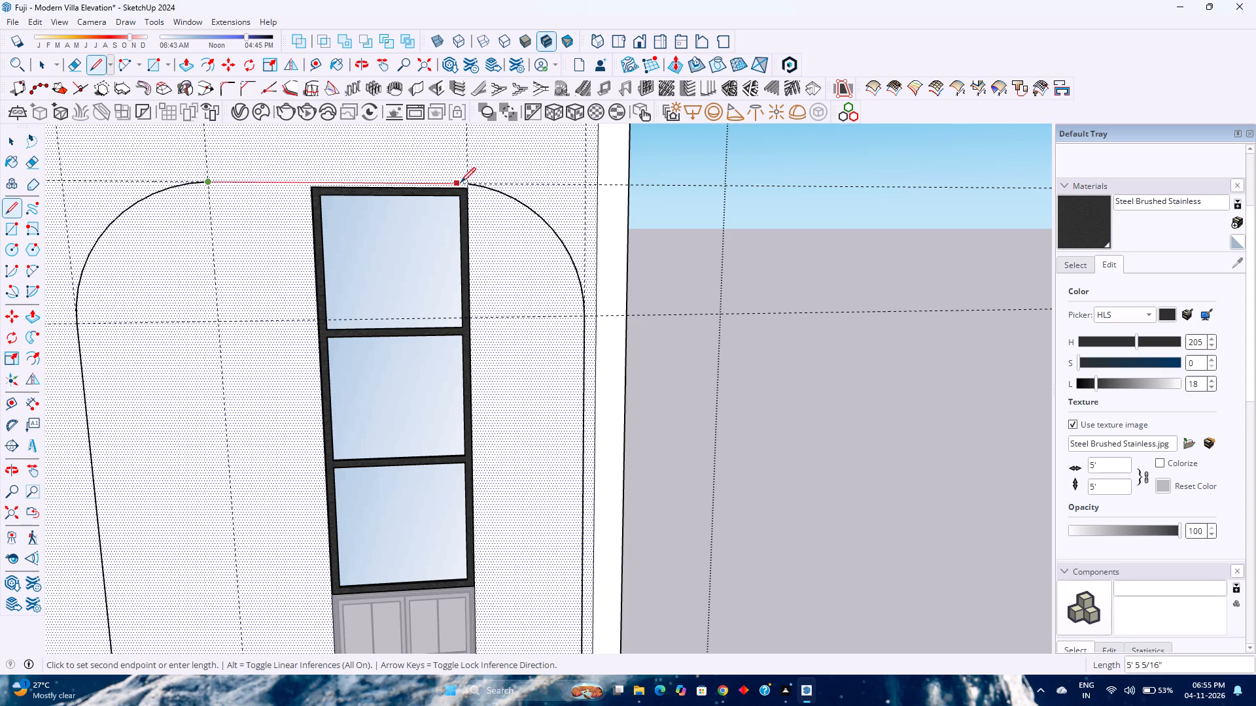
left_click(468, 182)
key("space")
Copy the arched panel face about 18' 4 1/2" along the red axis, clear of the tower, and group the copy.
scroll(238, 263, "down", 4)
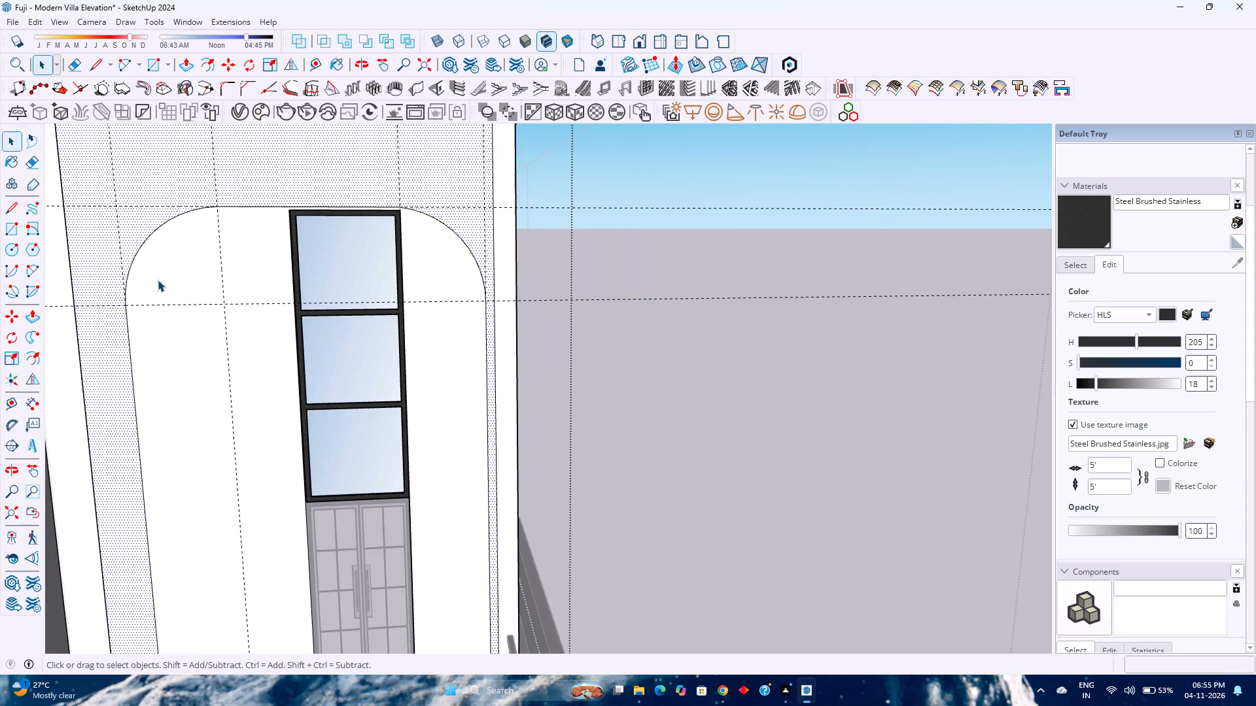
left_click(158, 280)
scroll(166, 275, "down", 4)
key("m")
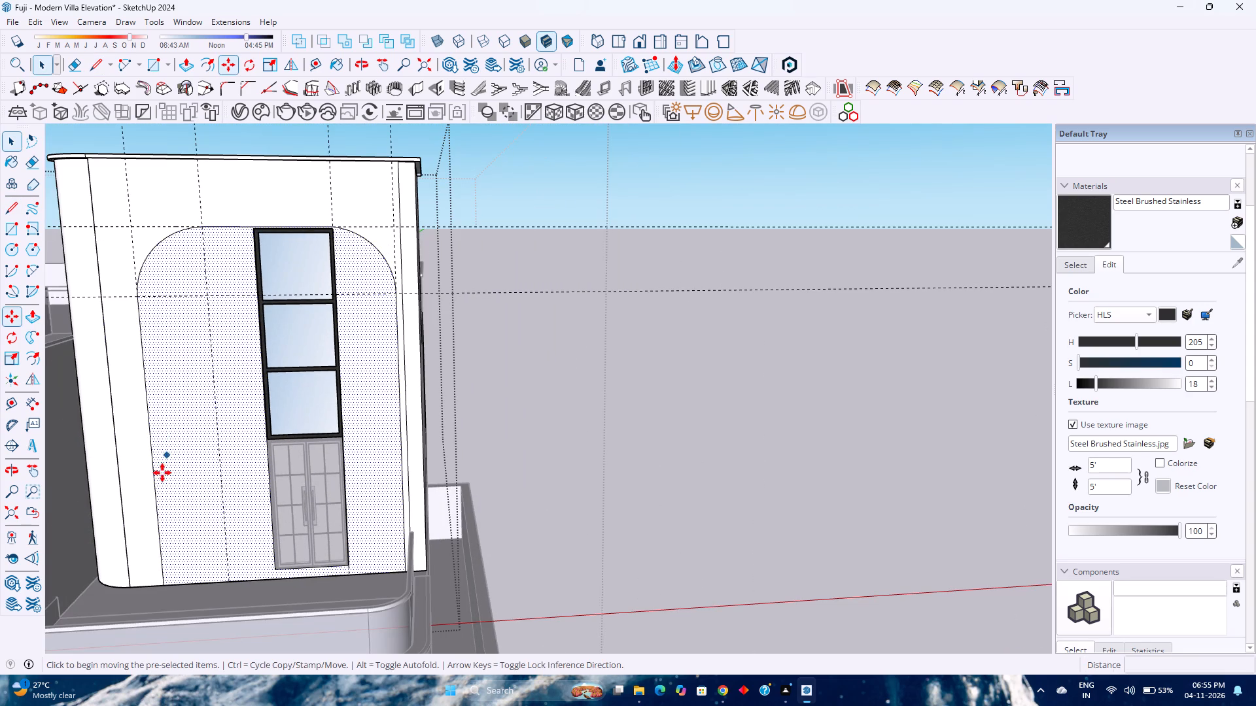
left_click(165, 588)
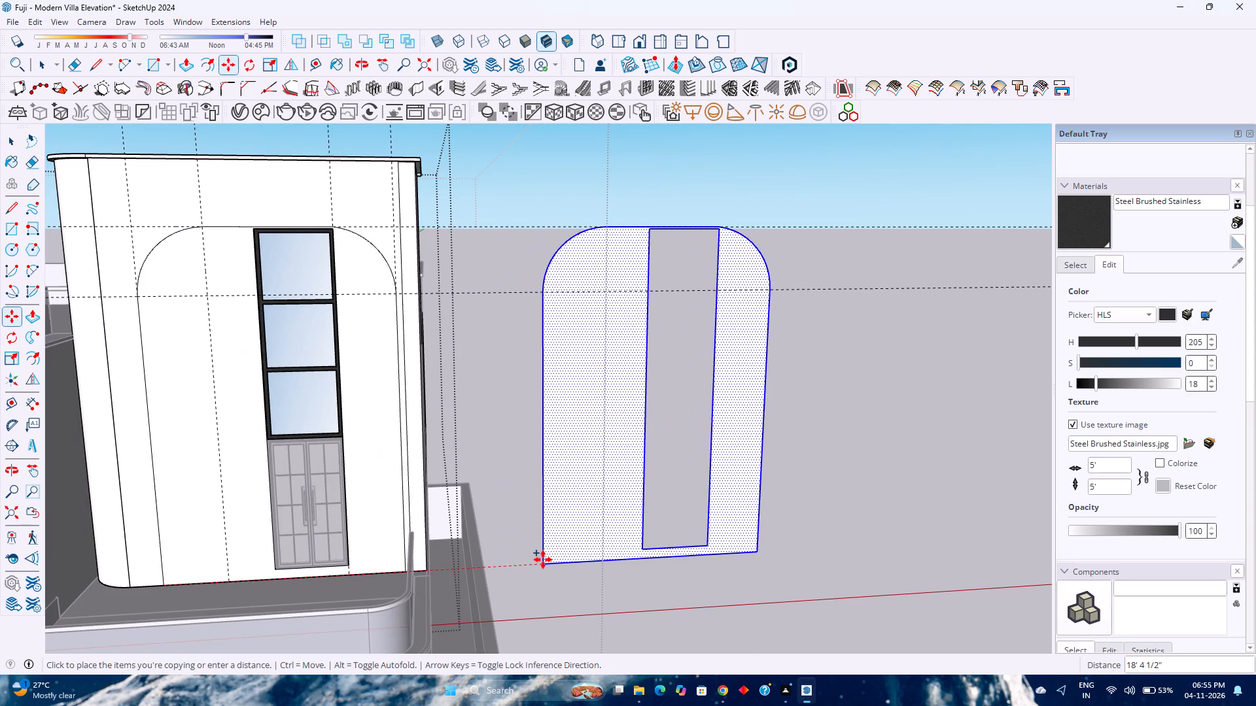
left_click(543, 560)
right_click(563, 502)
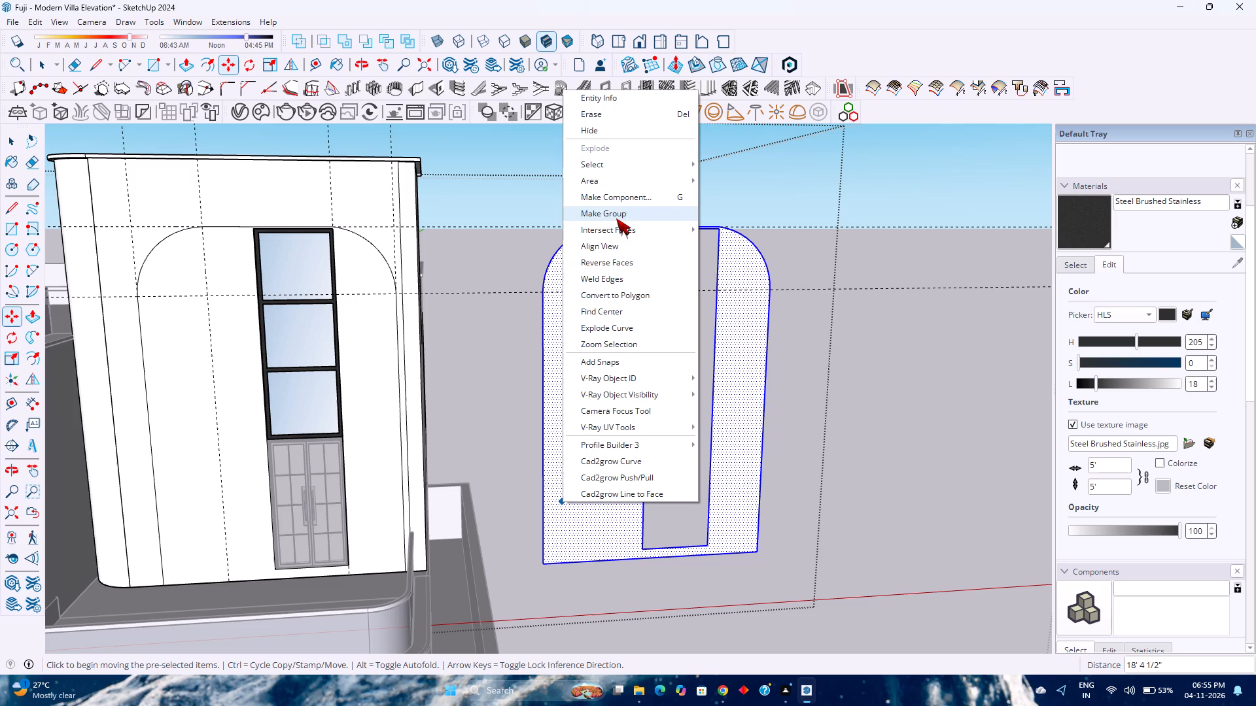
left_click(618, 212)
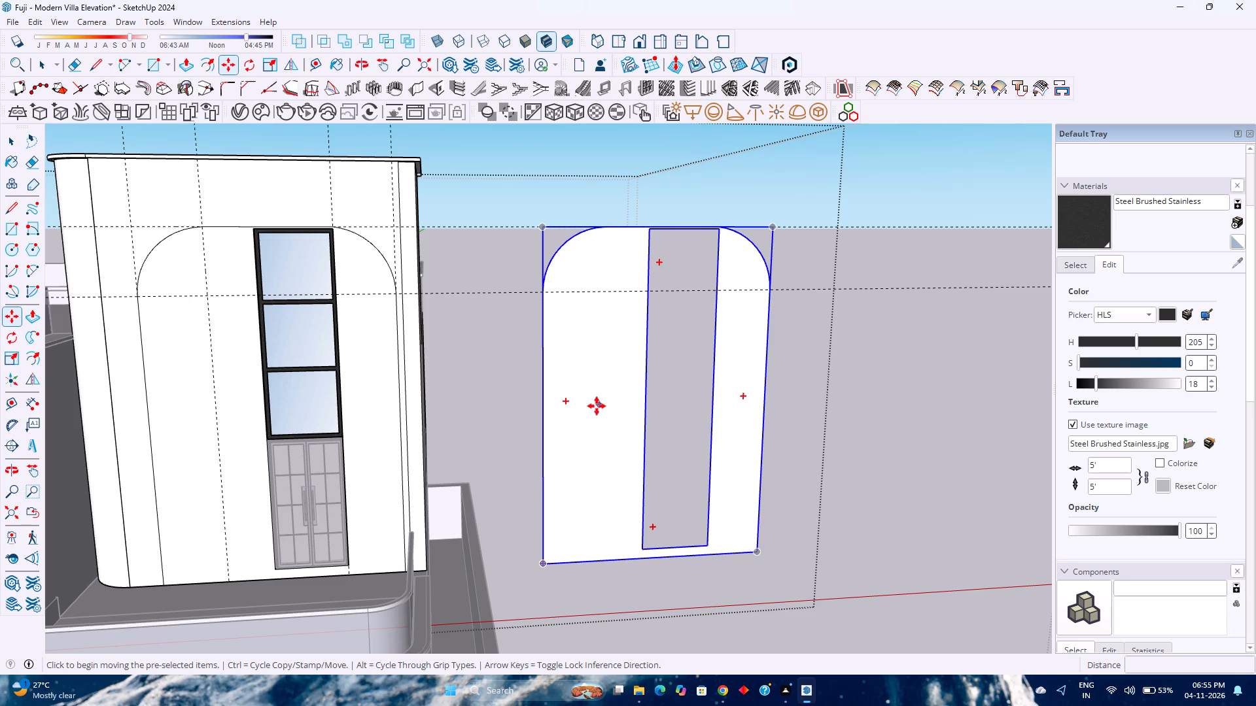
key("space")
Inside the new group, copy the arched face 20' along the red axis.
scroll(611, 389, "down", 3)
middle_click_drag(606, 410, 537, 341, "shift")
scroll(532, 371, "up", 2)
double_click(532, 371)
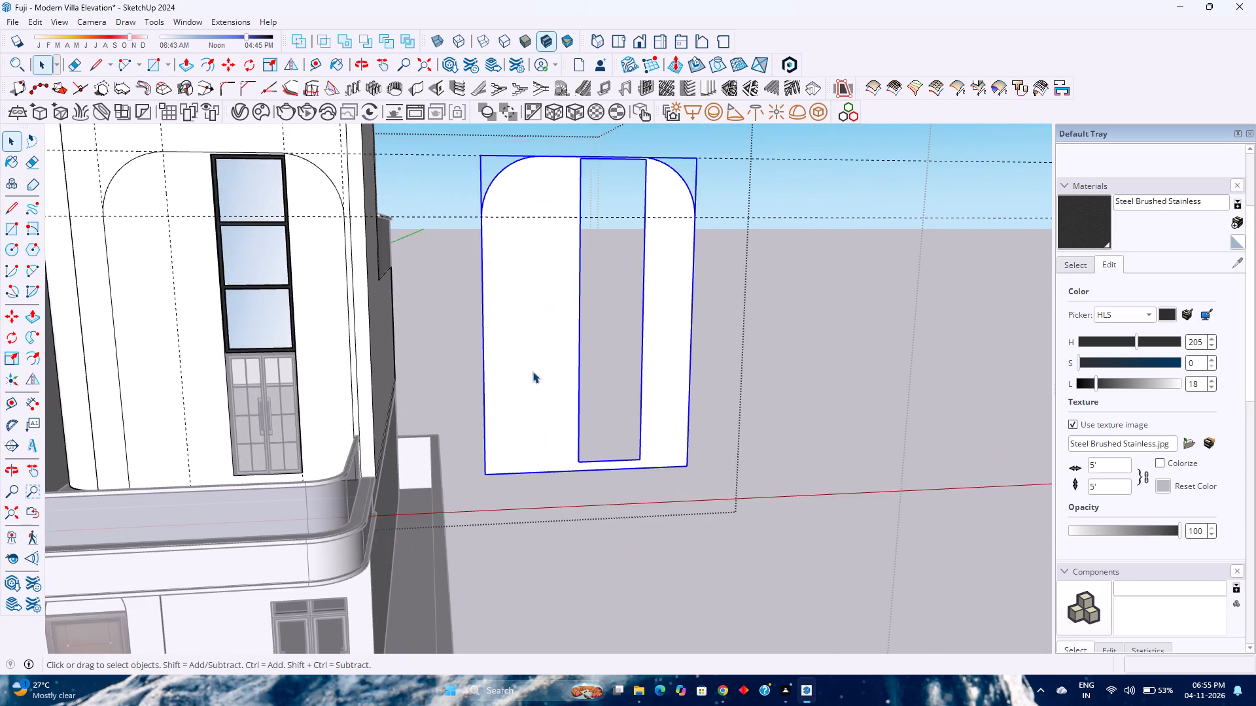
left_click(529, 370)
key("m")
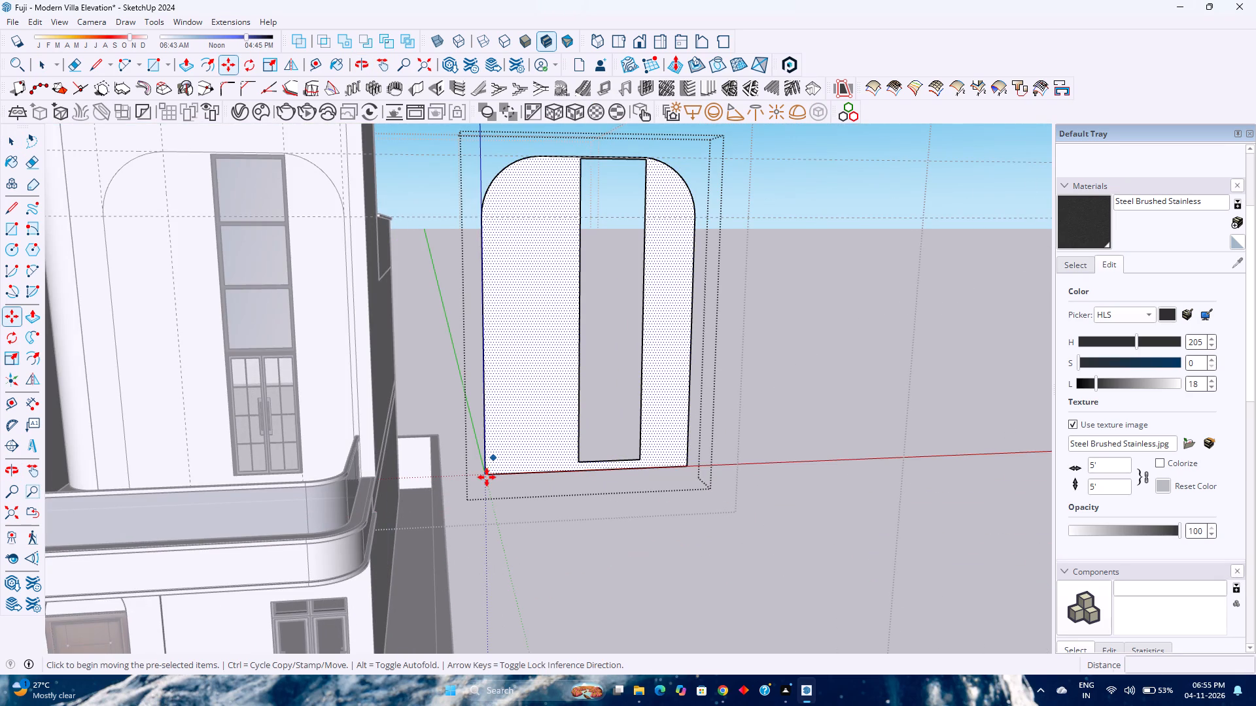
left_click(485, 477)
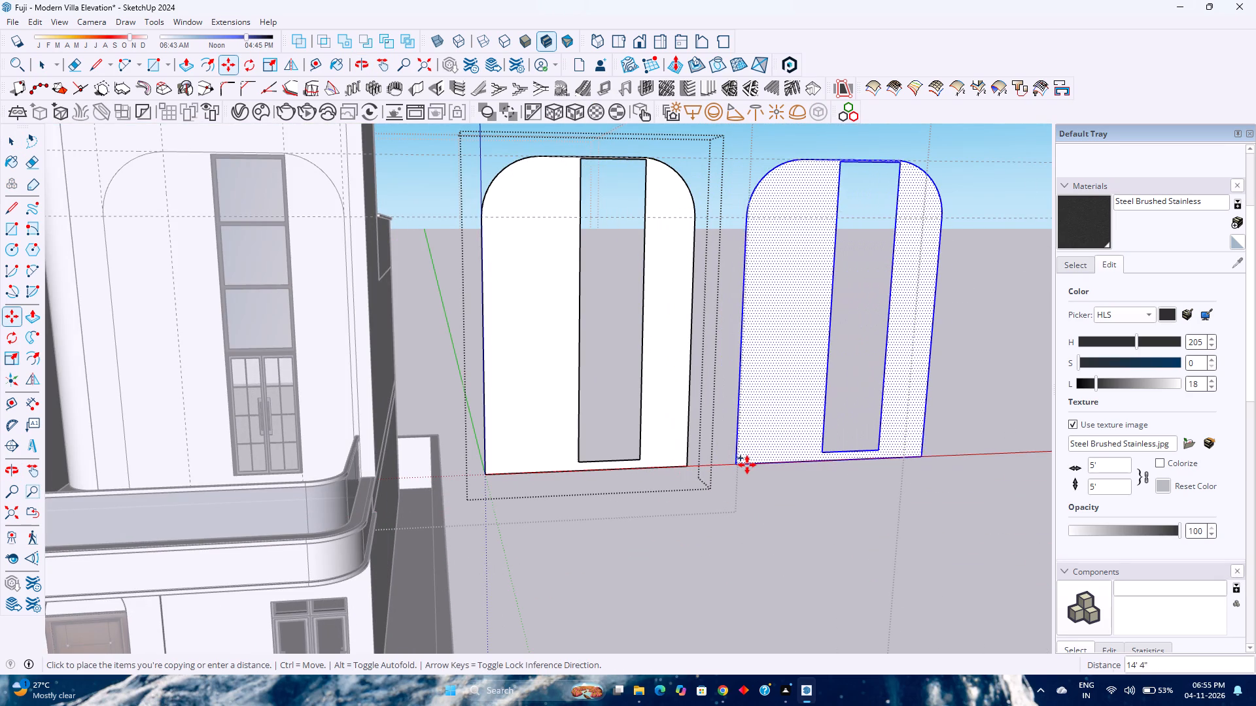
type("10")
key("apostrophe")
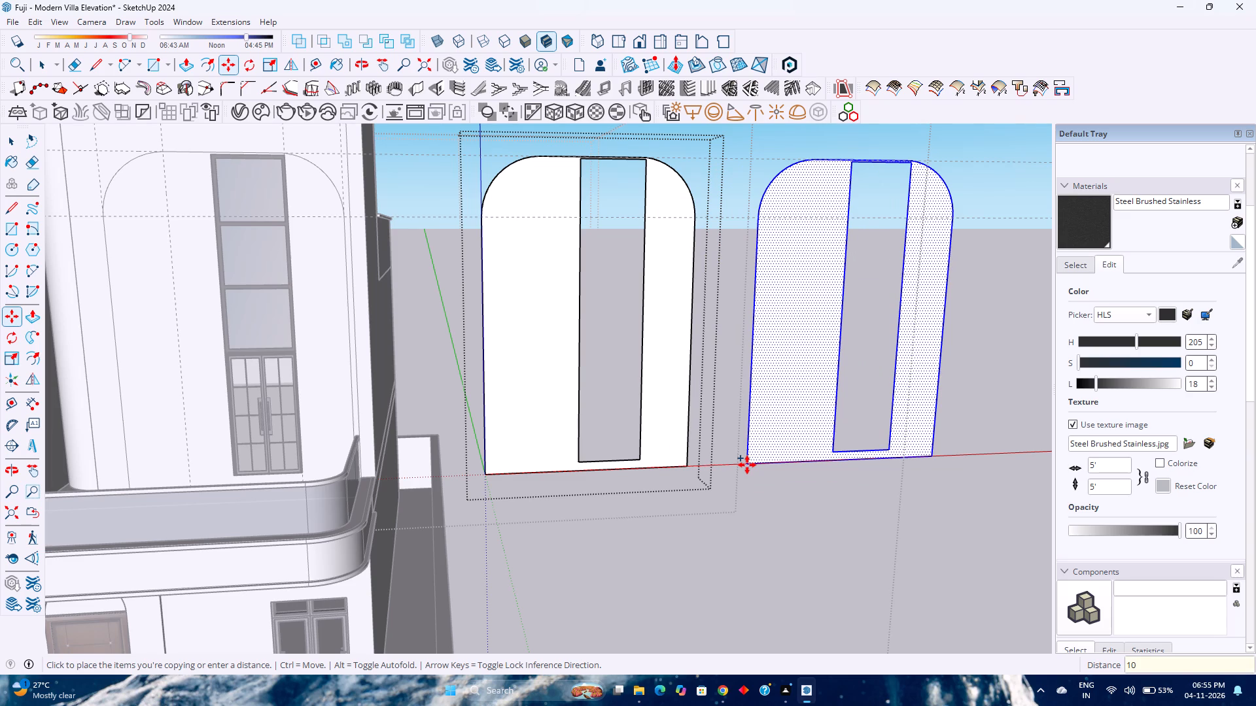
key("Return")
type("20'")
key("Return")
key("space")
Create horizontal louvres on the copied arched face with 0.25" depth, 6" thickness, 6 1/4" spacing and front location.
scroll(718, 465, "down", 2)
middle_click_drag(715, 435, 493, 464, "shift")
scroll(681, 300, "up", 2)
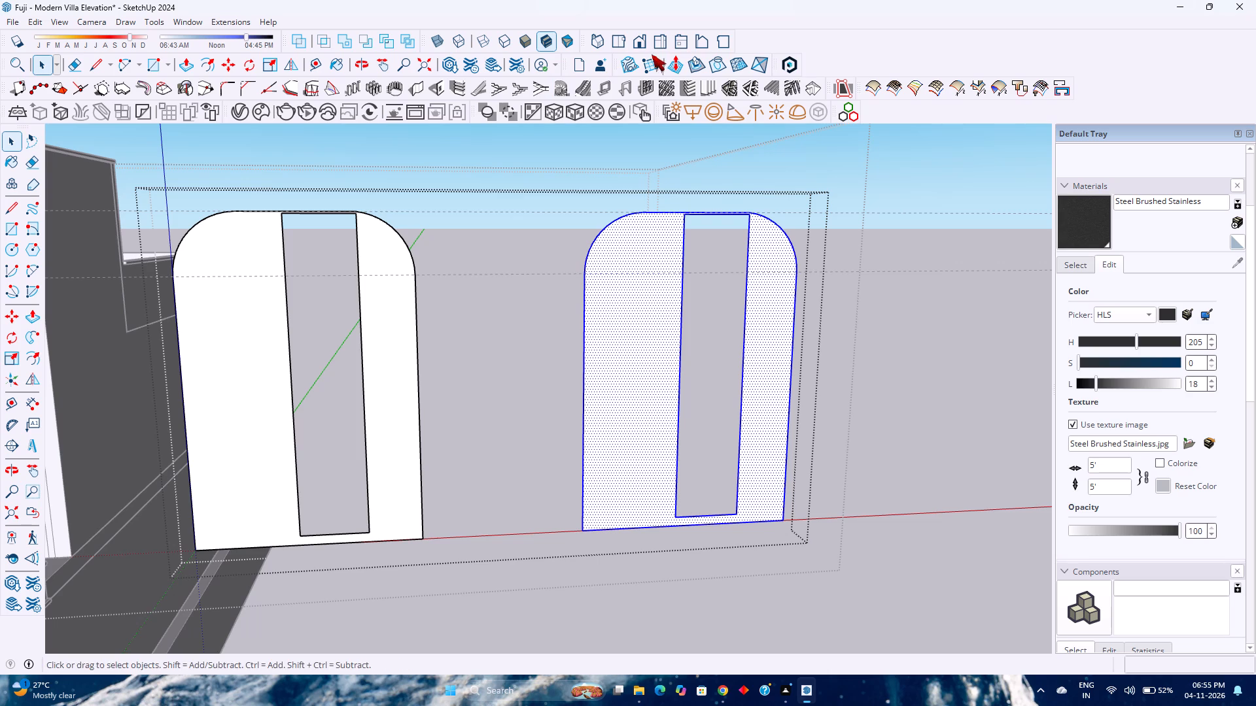
left_click(689, 90)
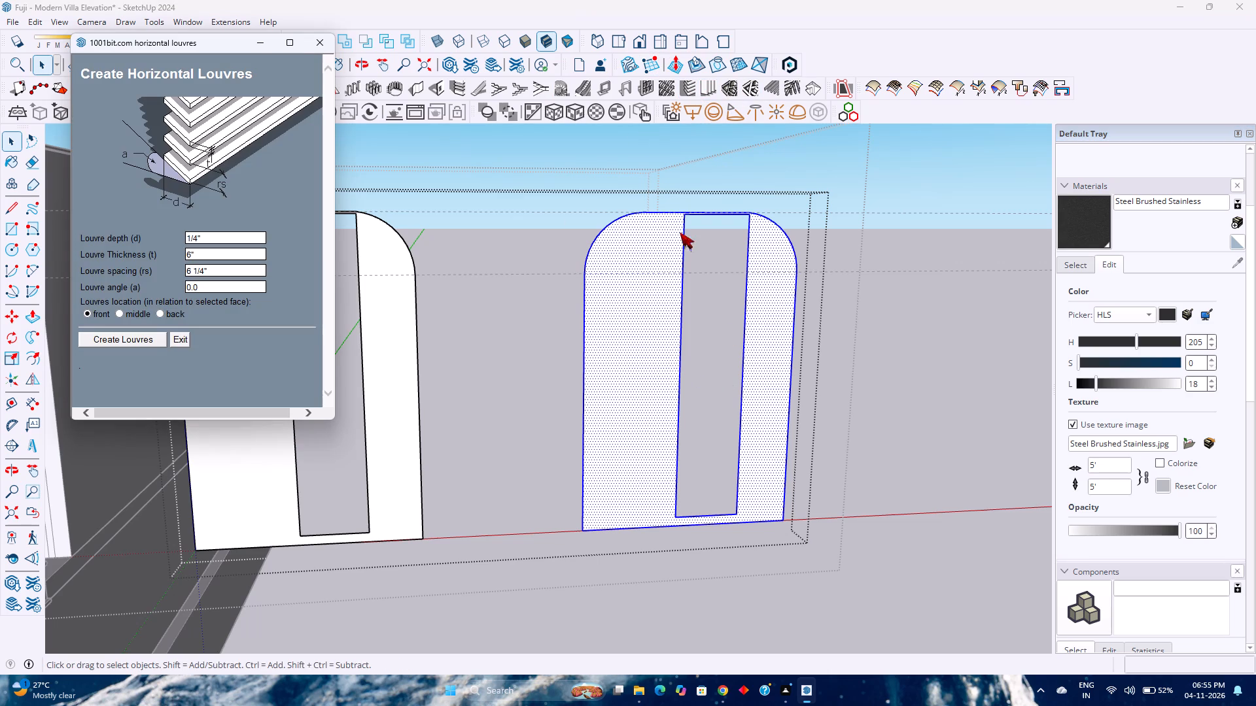
left_click_drag(241, 233, 200, 231)
left_click_drag(200, 231, 199, 231)
type("0.2")
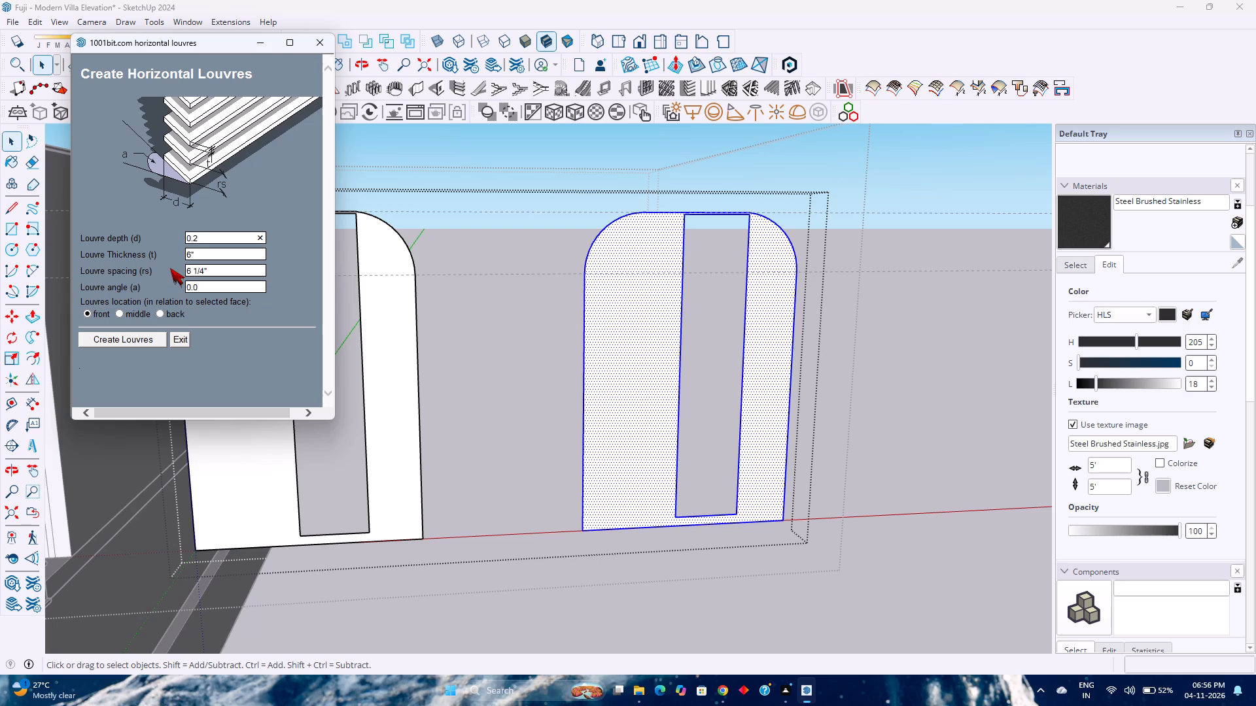
type("5\"")
key("Return")
left_click(135, 345)
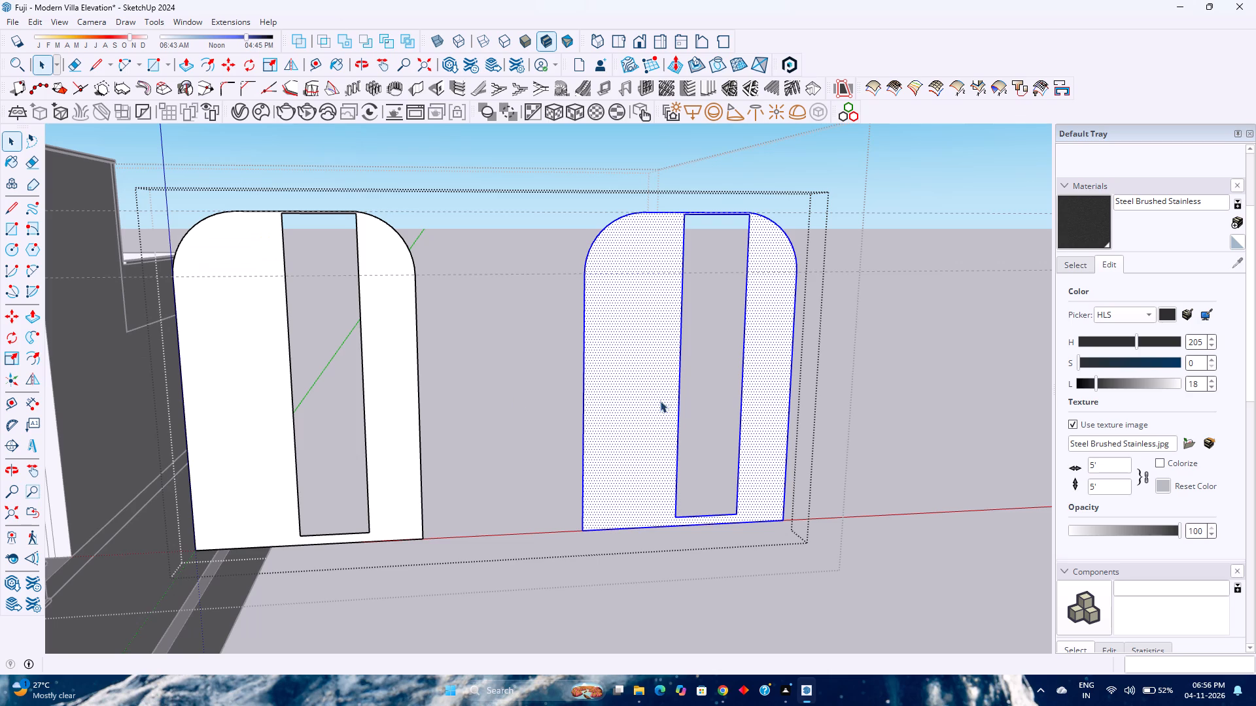
left_click(652, 375)
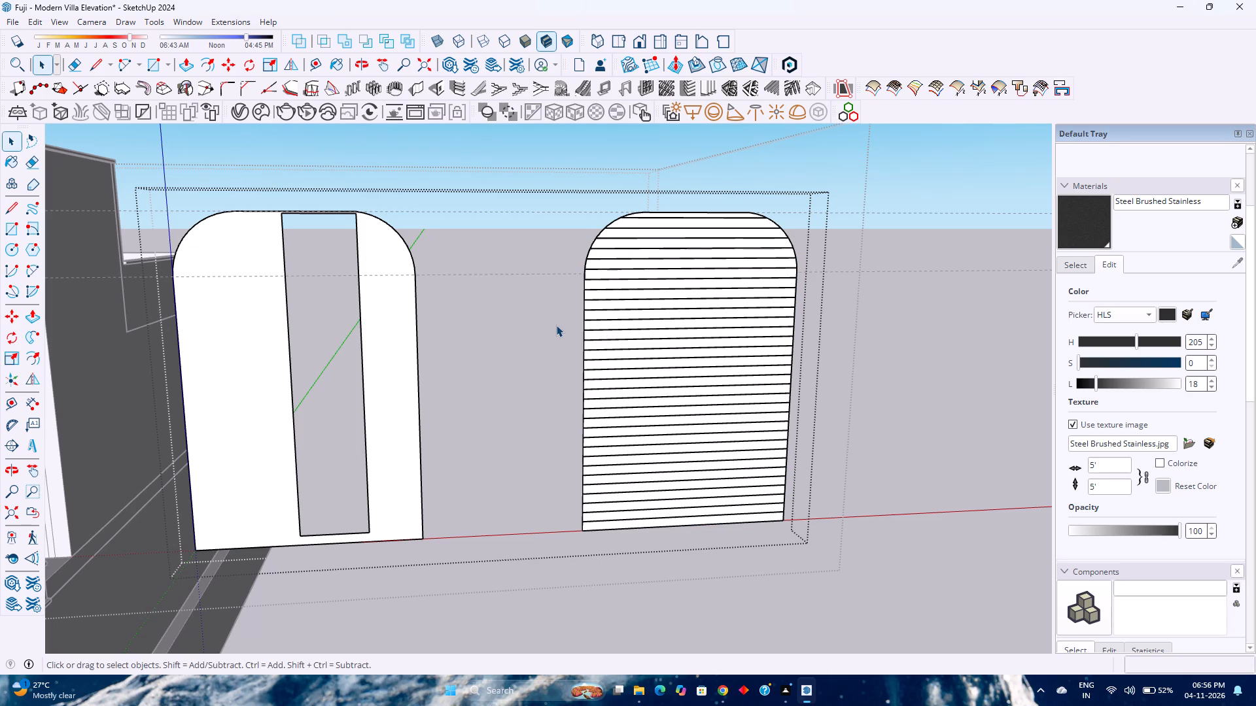
key("space")
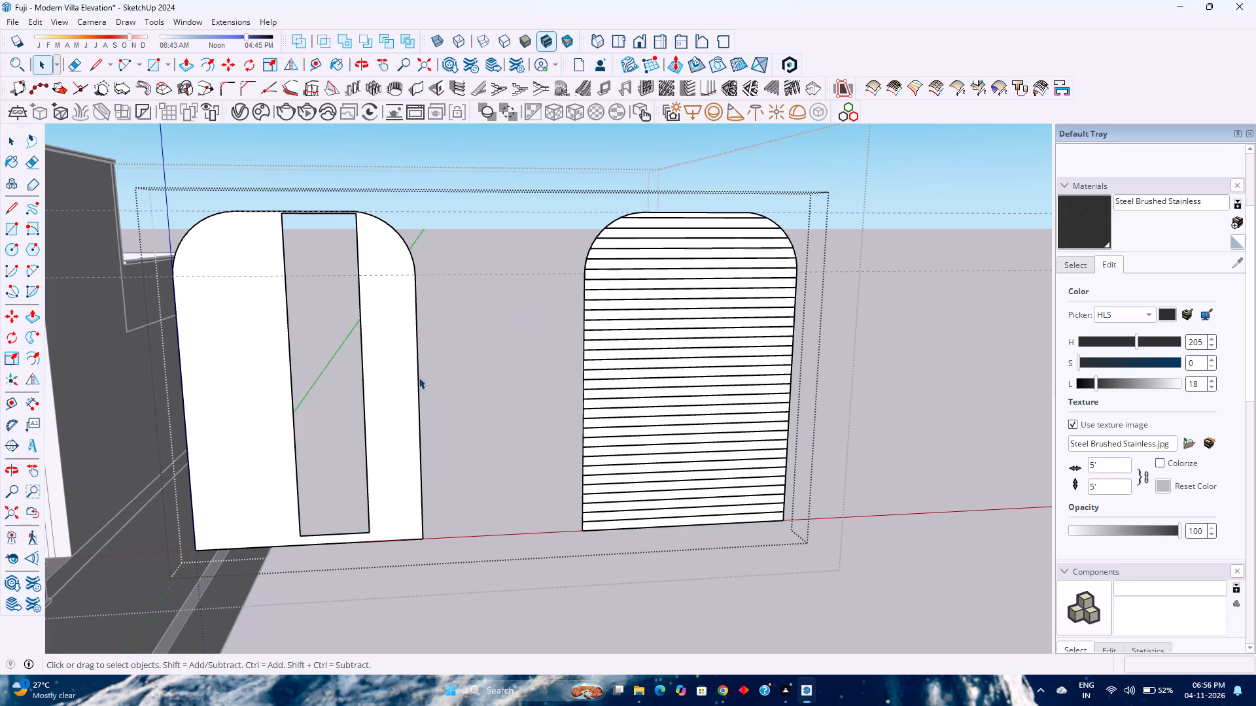
Make the original arched face and its edges a nested group within the open group.
left_click(404, 383)
double_click(404, 383)
right_click(404, 383)
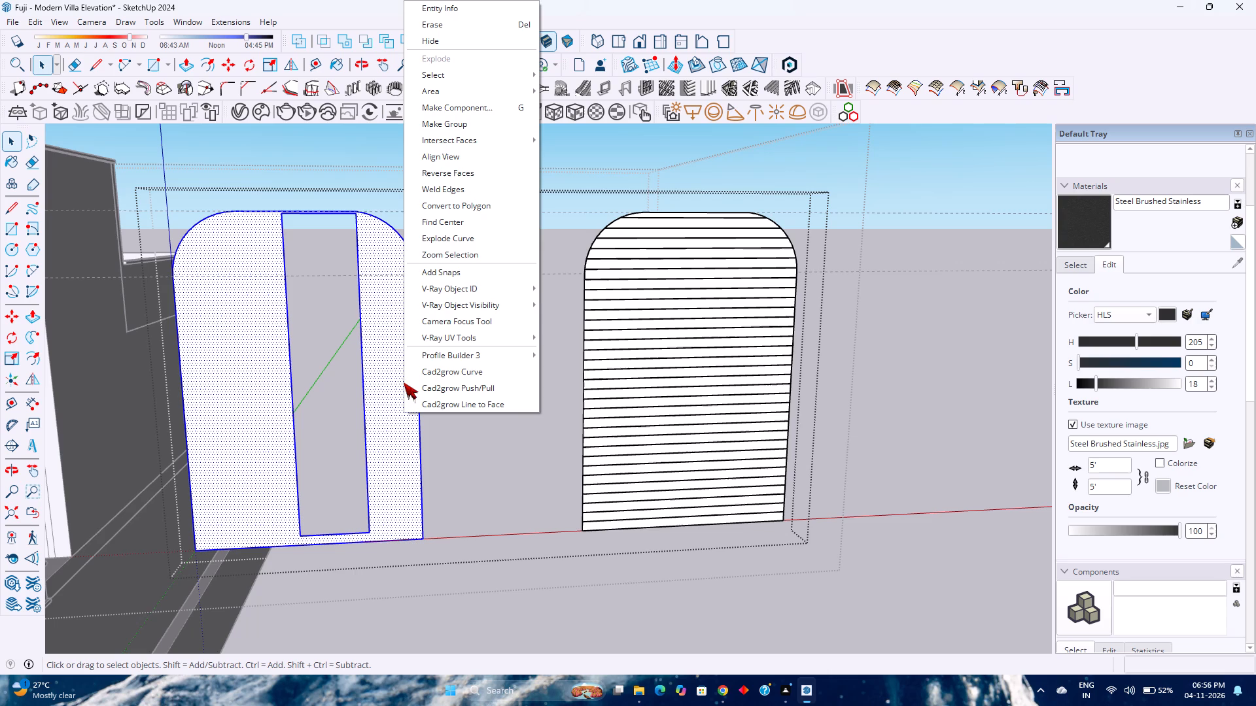
left_click(483, 118)
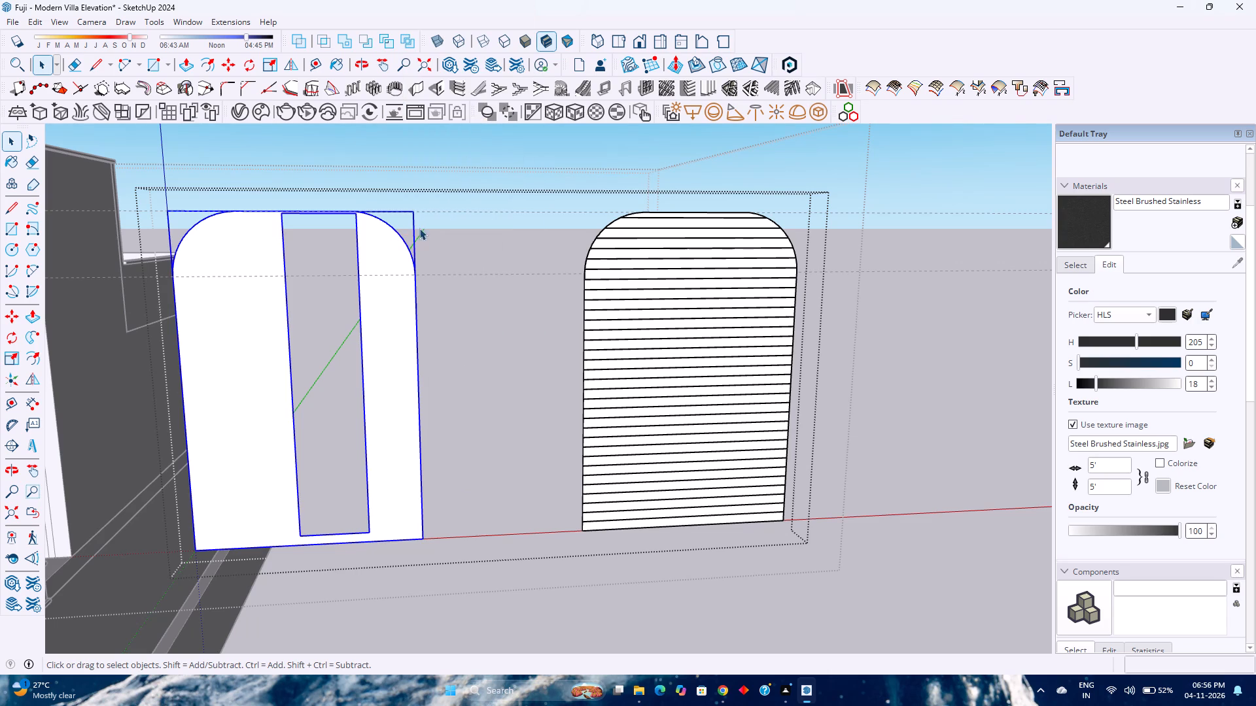
scroll(641, 409, "up", 1)
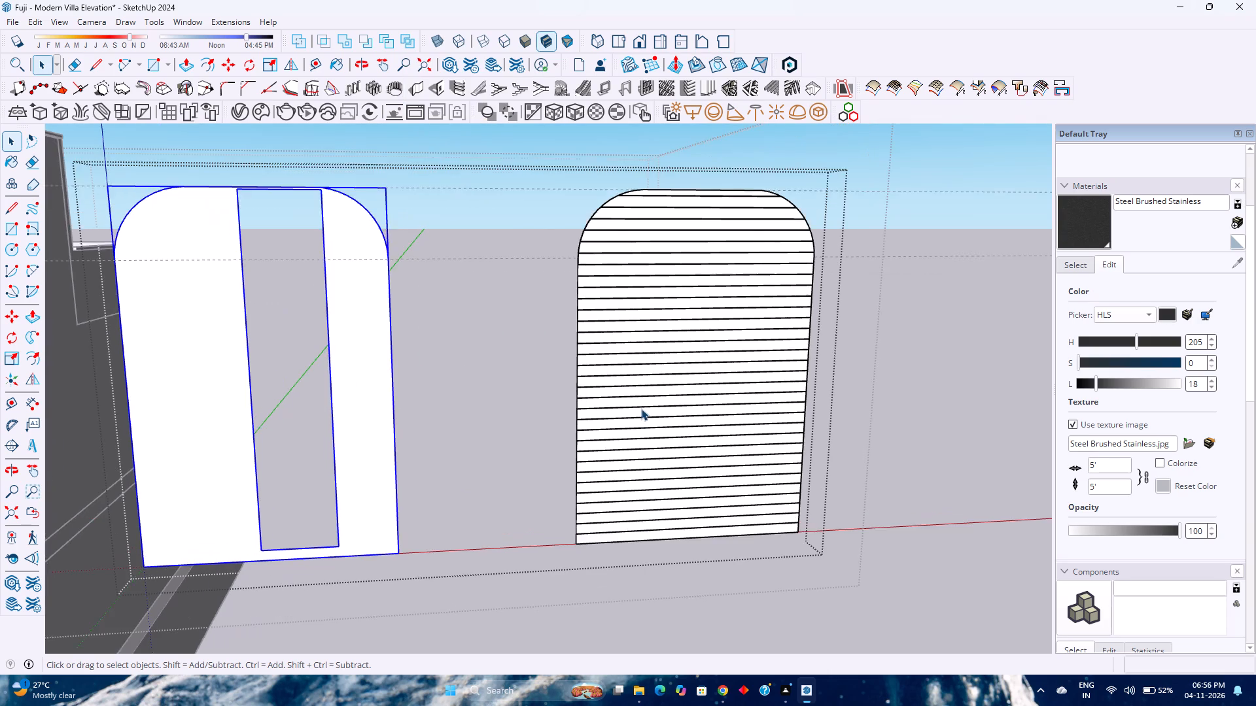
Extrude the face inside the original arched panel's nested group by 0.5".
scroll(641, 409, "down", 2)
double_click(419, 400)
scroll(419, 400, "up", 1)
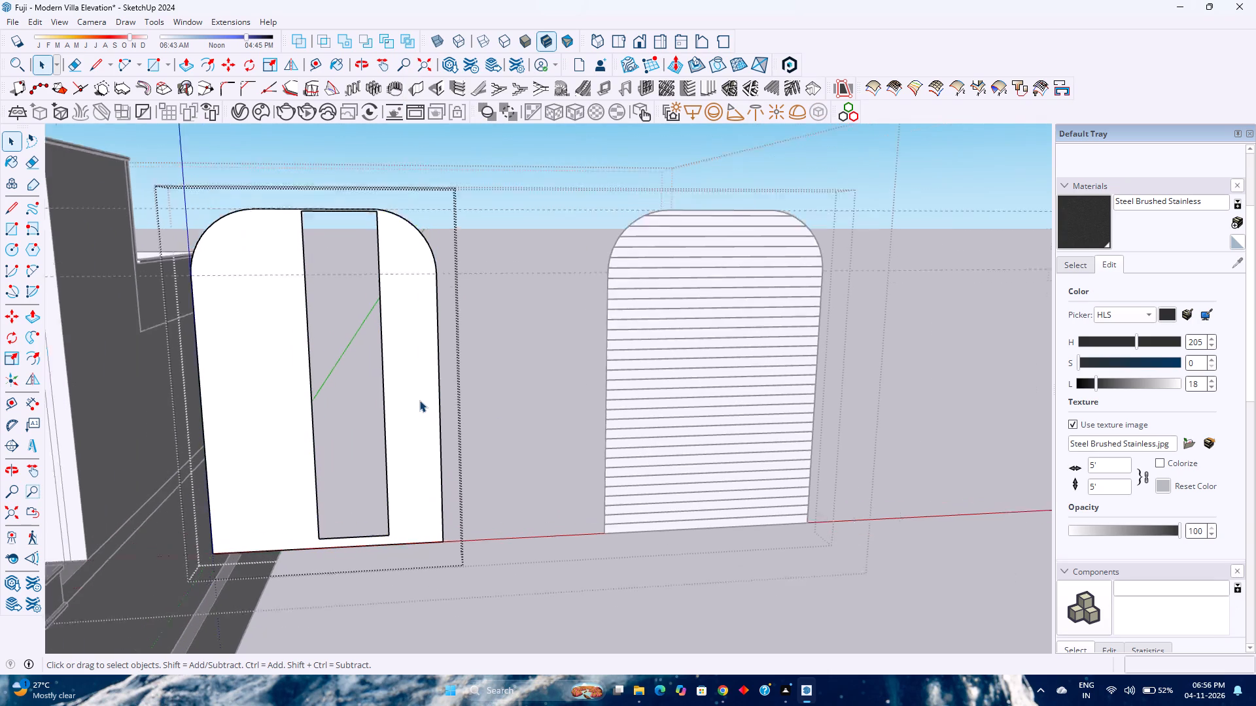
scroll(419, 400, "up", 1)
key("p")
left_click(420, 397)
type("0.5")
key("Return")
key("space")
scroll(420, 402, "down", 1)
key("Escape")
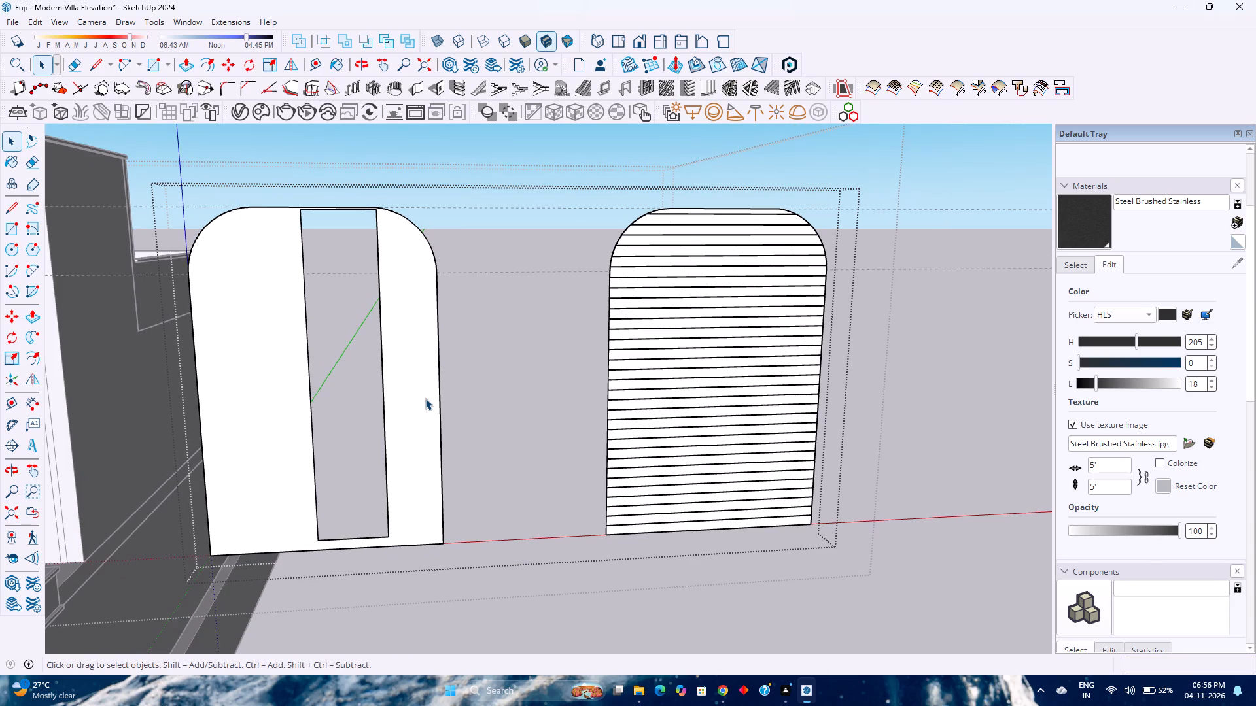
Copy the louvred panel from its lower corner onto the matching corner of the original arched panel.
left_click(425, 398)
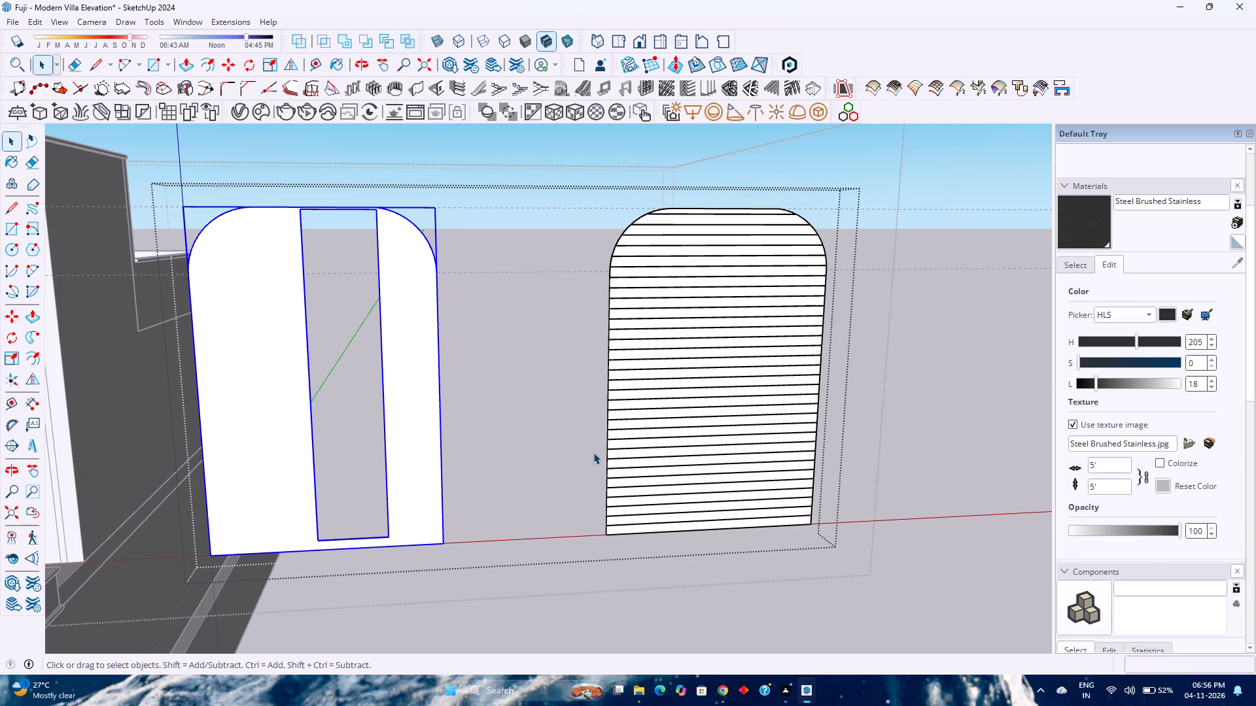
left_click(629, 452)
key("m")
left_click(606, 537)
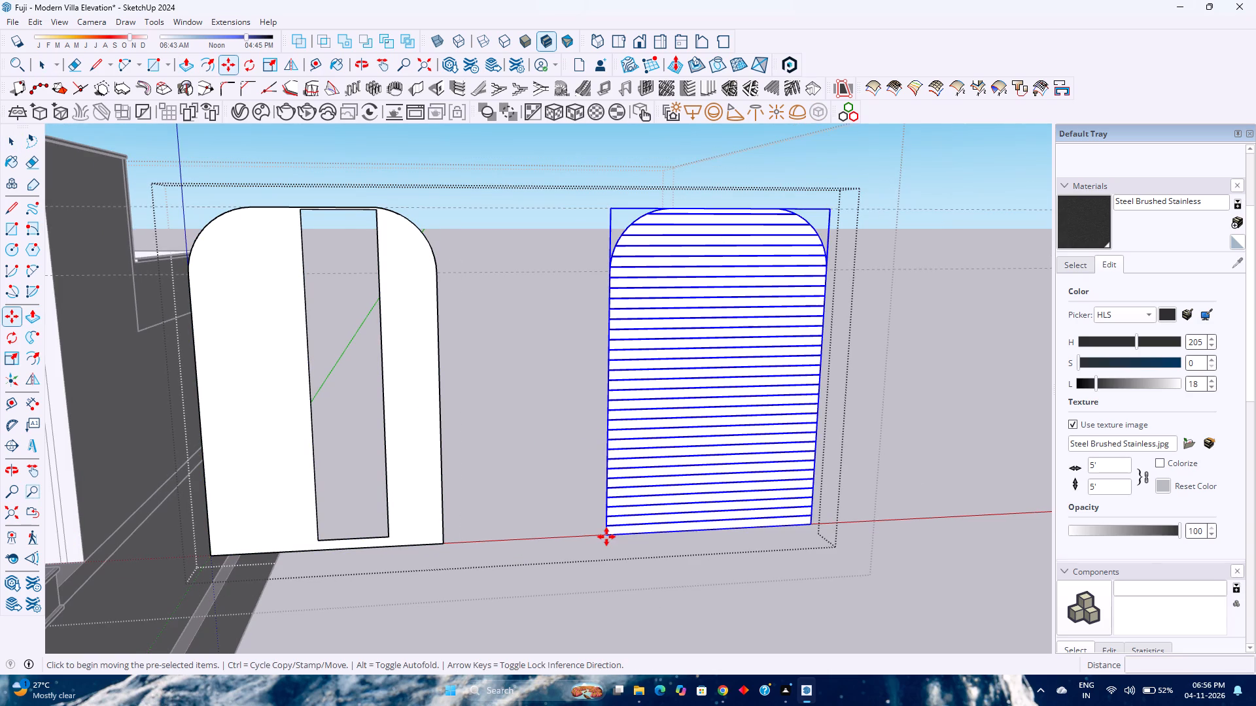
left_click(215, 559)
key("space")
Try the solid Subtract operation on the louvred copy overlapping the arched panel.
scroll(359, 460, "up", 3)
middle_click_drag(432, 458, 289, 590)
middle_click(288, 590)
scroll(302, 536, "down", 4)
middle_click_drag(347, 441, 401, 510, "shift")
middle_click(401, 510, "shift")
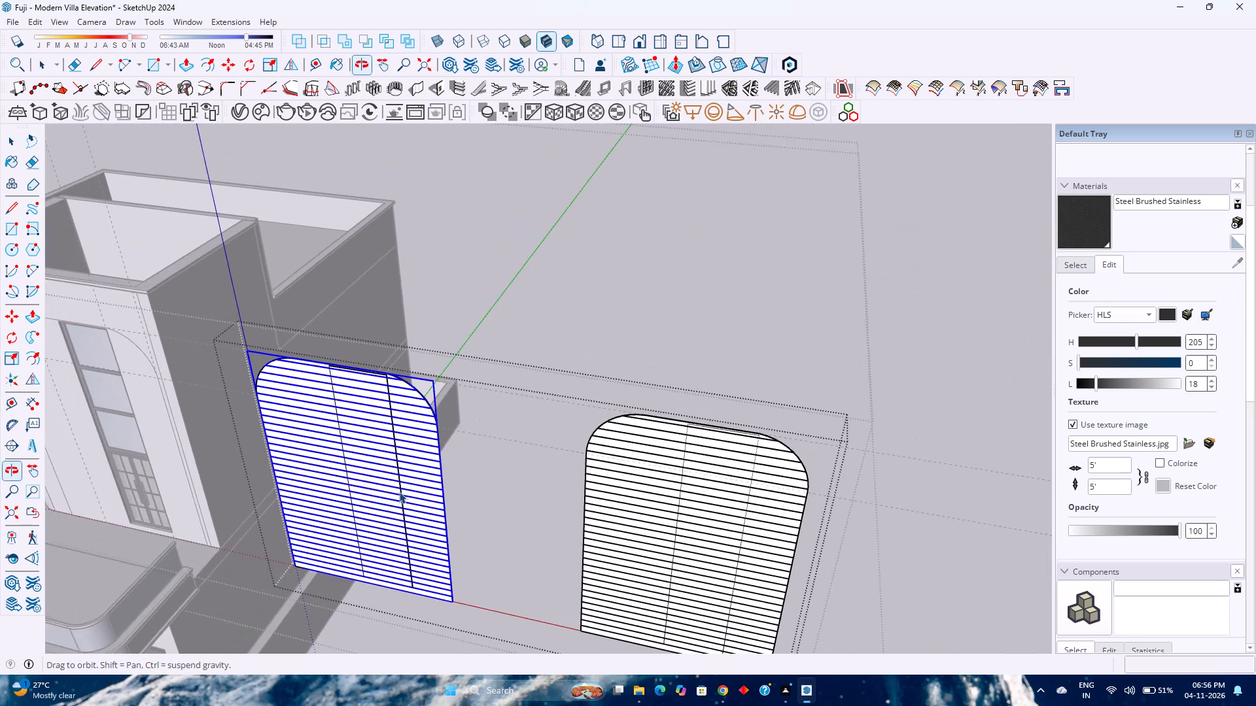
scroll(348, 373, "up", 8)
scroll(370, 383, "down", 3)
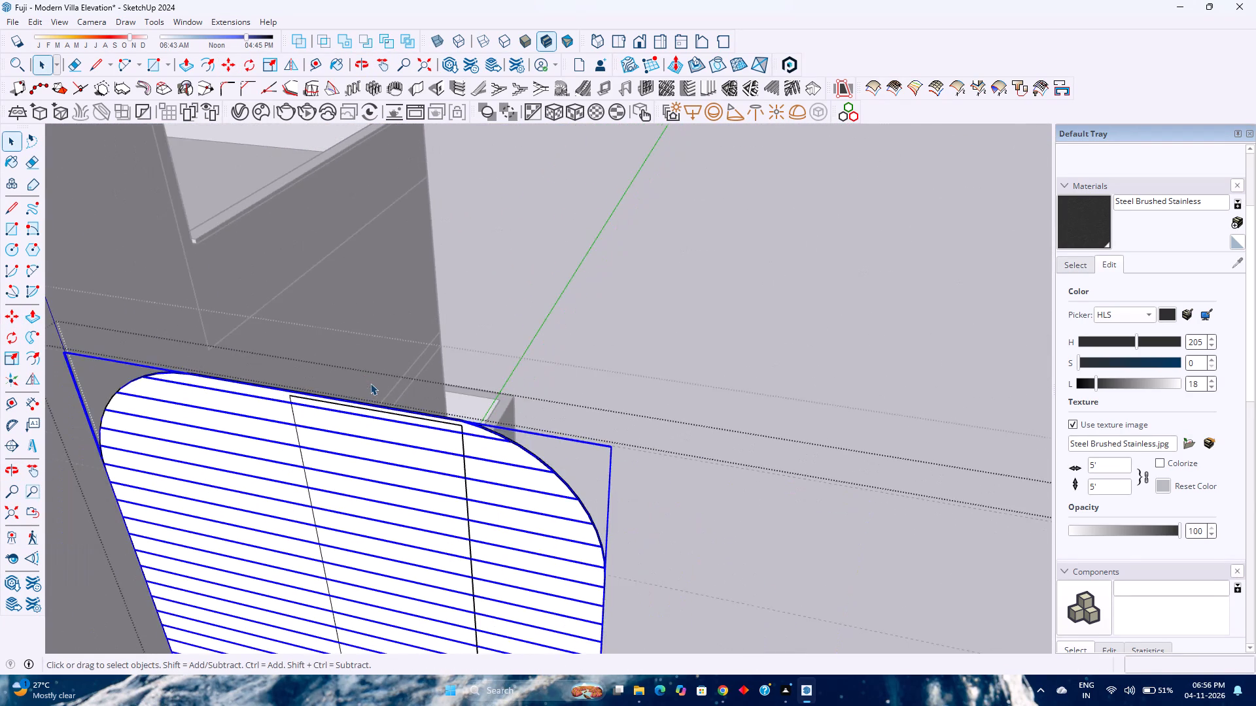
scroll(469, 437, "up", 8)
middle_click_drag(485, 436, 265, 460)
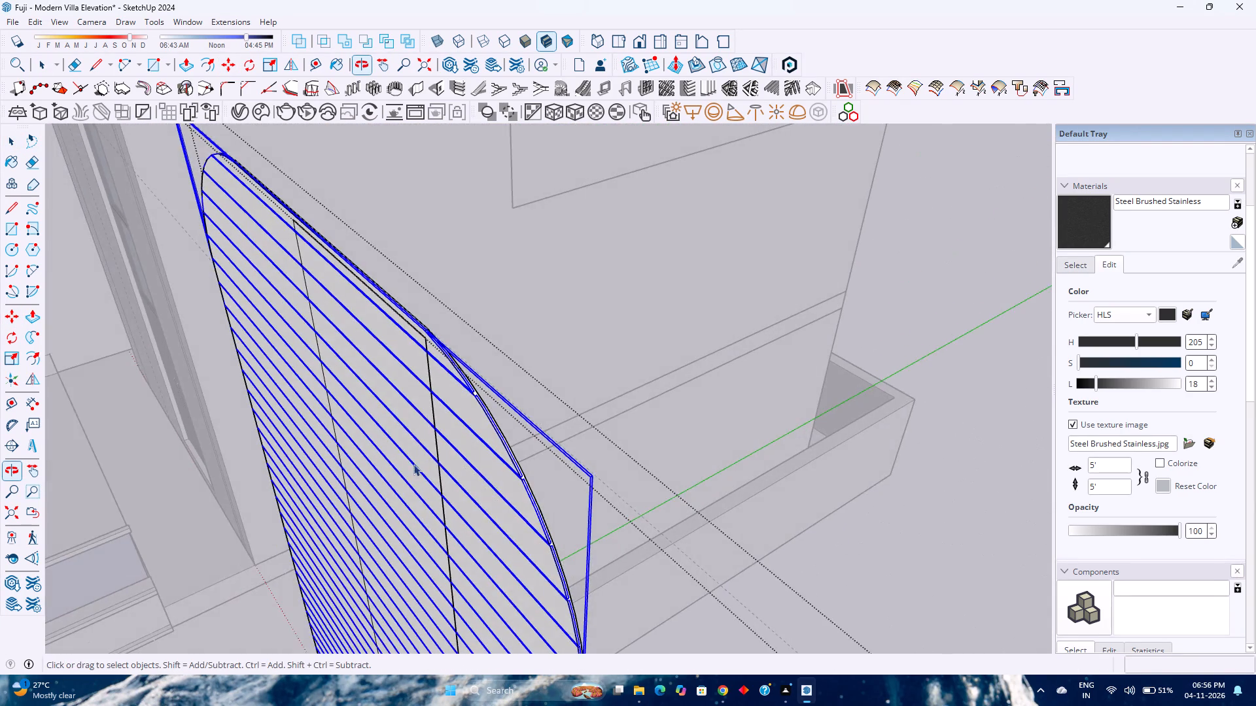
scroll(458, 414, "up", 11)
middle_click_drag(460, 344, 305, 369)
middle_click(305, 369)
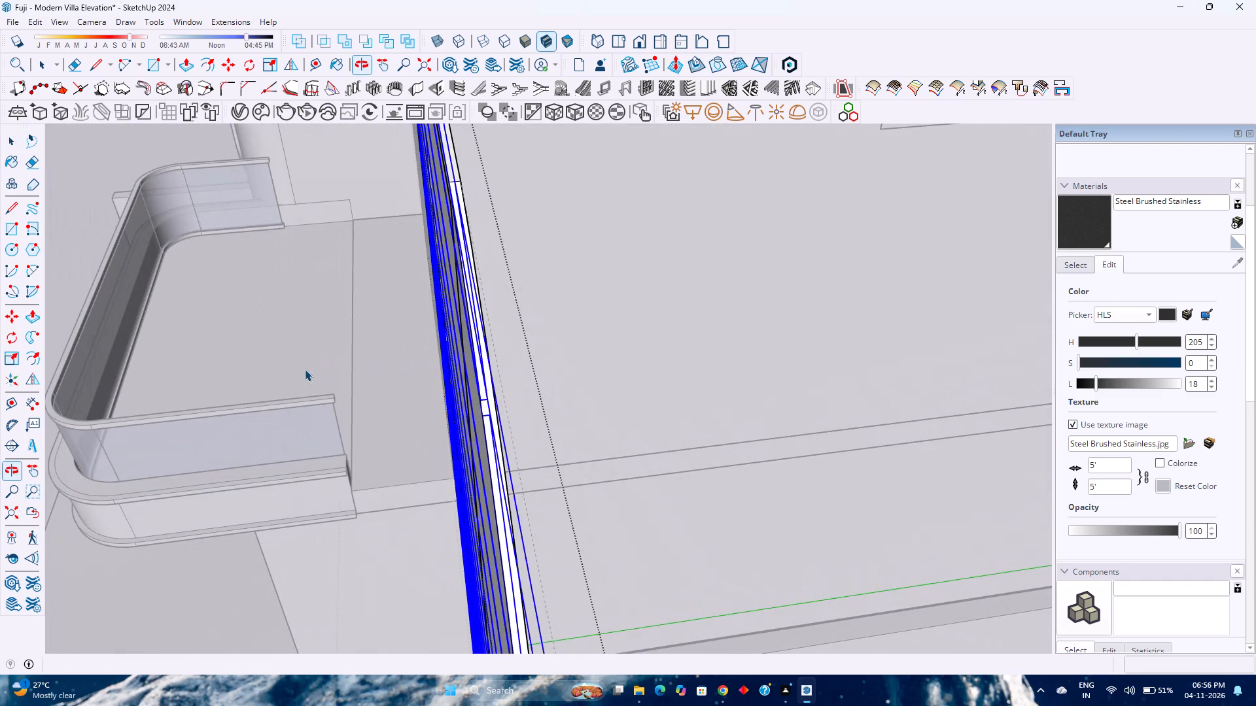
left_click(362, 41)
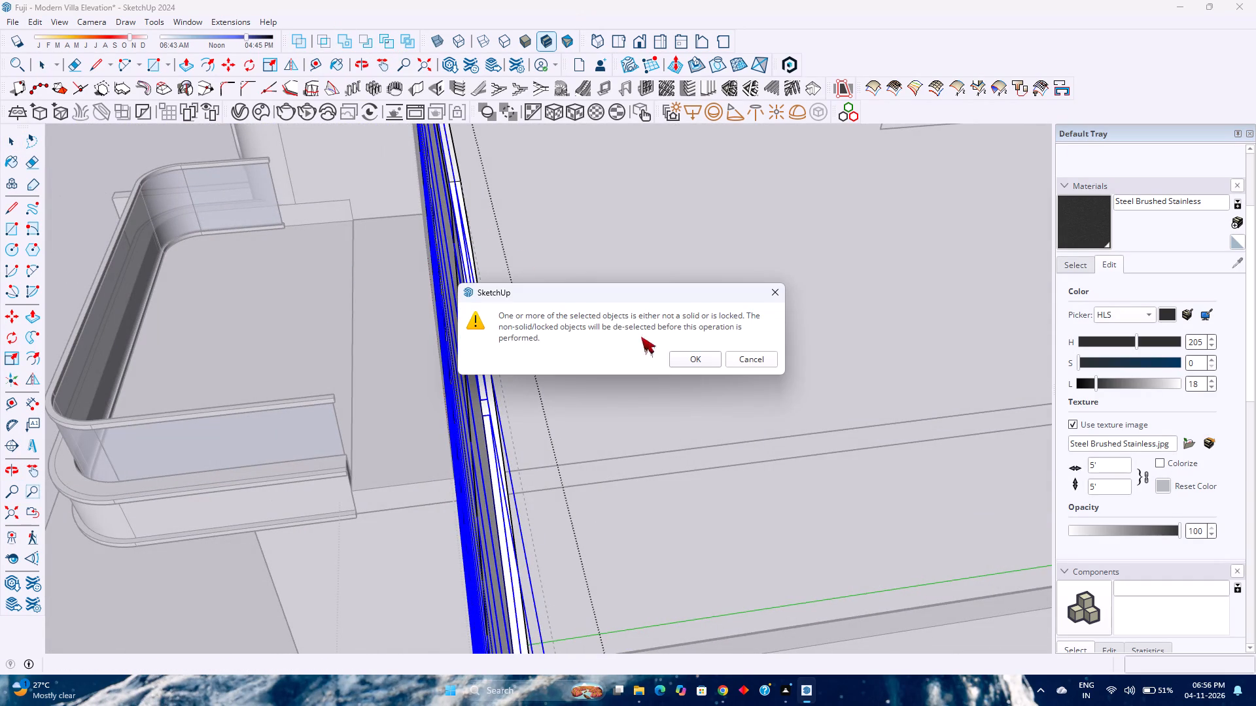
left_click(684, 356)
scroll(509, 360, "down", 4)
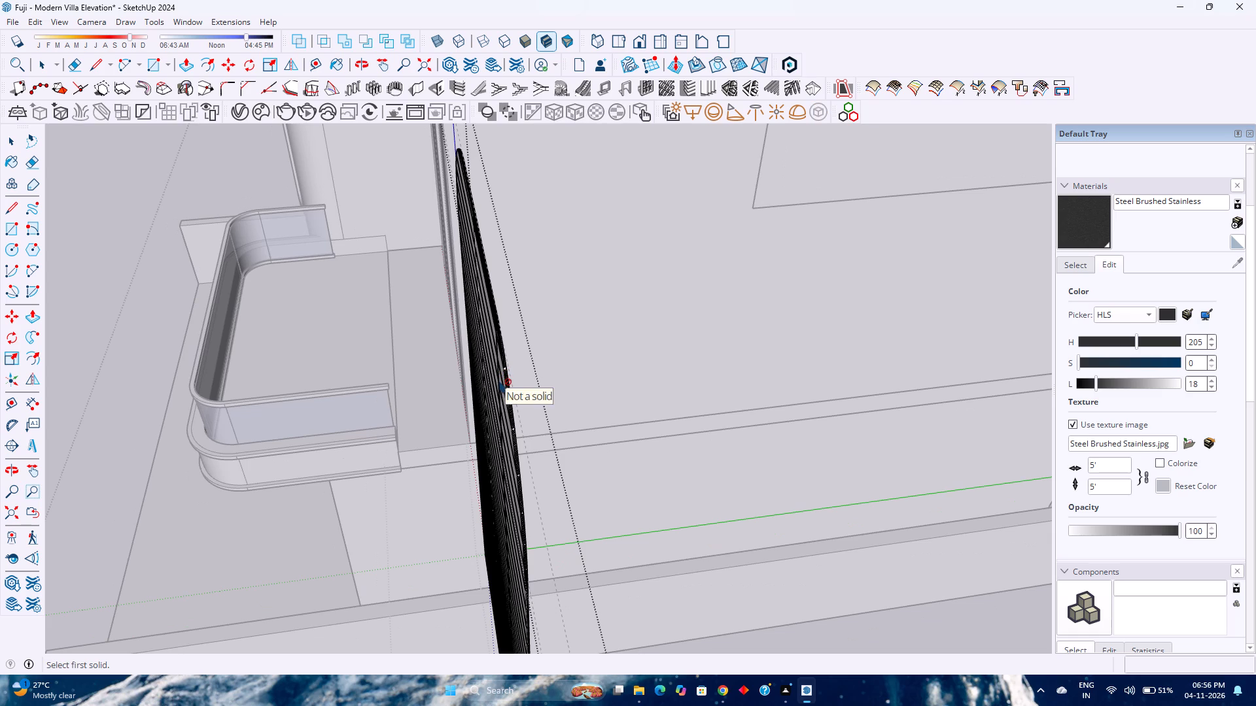
Undo back through the louvred copy, the panel extrusion, the nested group and the louvres, leaving two plain arched faces.
key("ctrl+z")
scroll(497, 373, "down", 12)
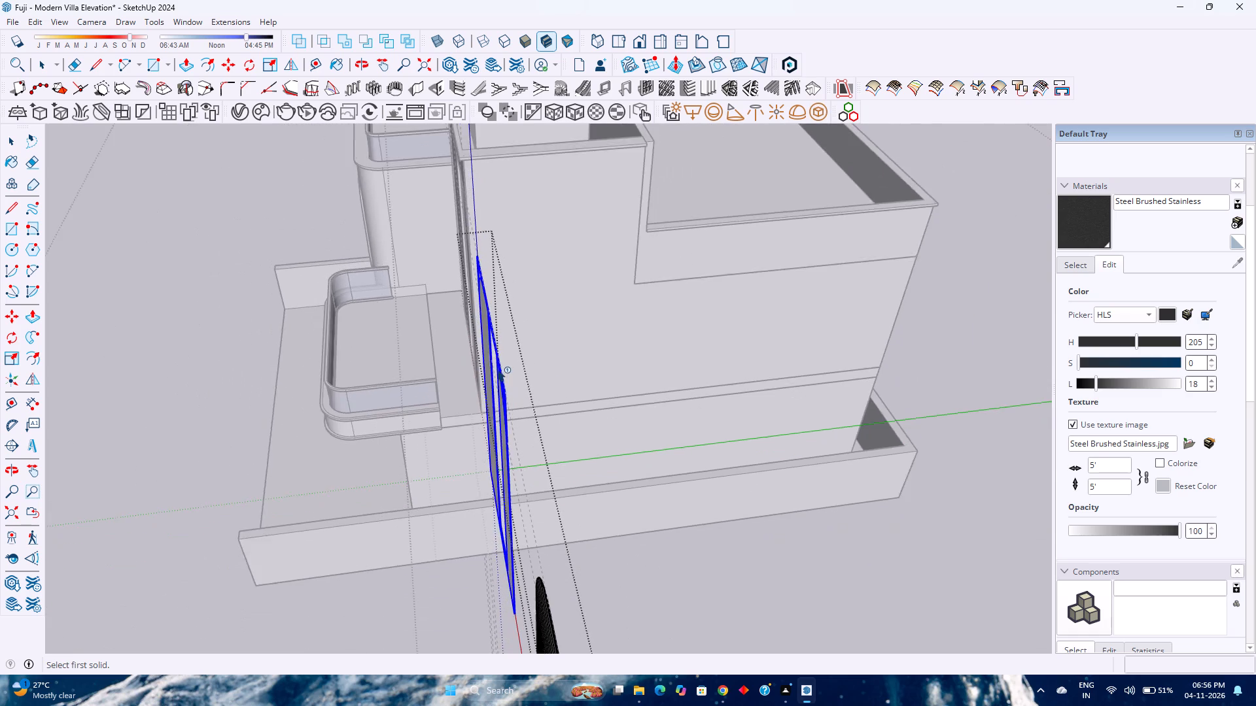
scroll(497, 369, "down", 2)
middle_click_drag(497, 369, 535, 355)
middle_click_drag(535, 355, 622, 336)
middle_click_drag(628, 335, 636, 334)
middle_click(674, 324)
scroll(673, 323, "down", 3)
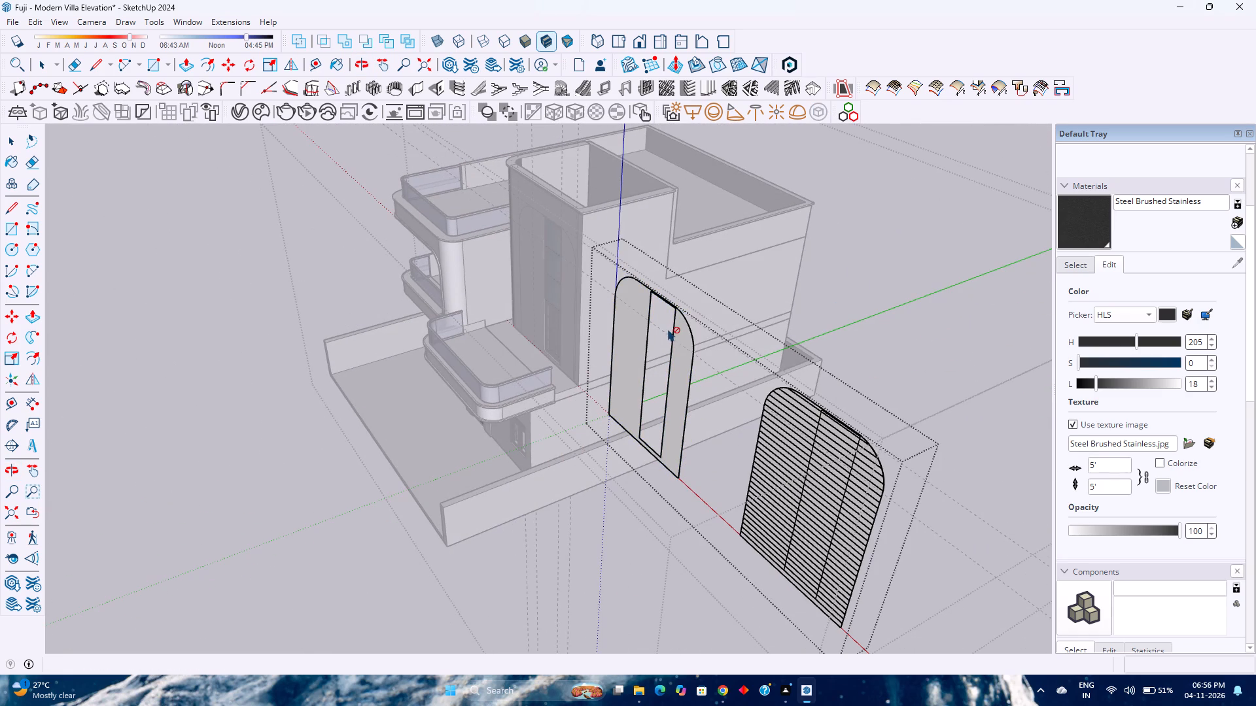
key("ctrl+z")
key("ctrl+z")
key("ctrl+z")
key("ctrl+z")
key("ctrl+z")
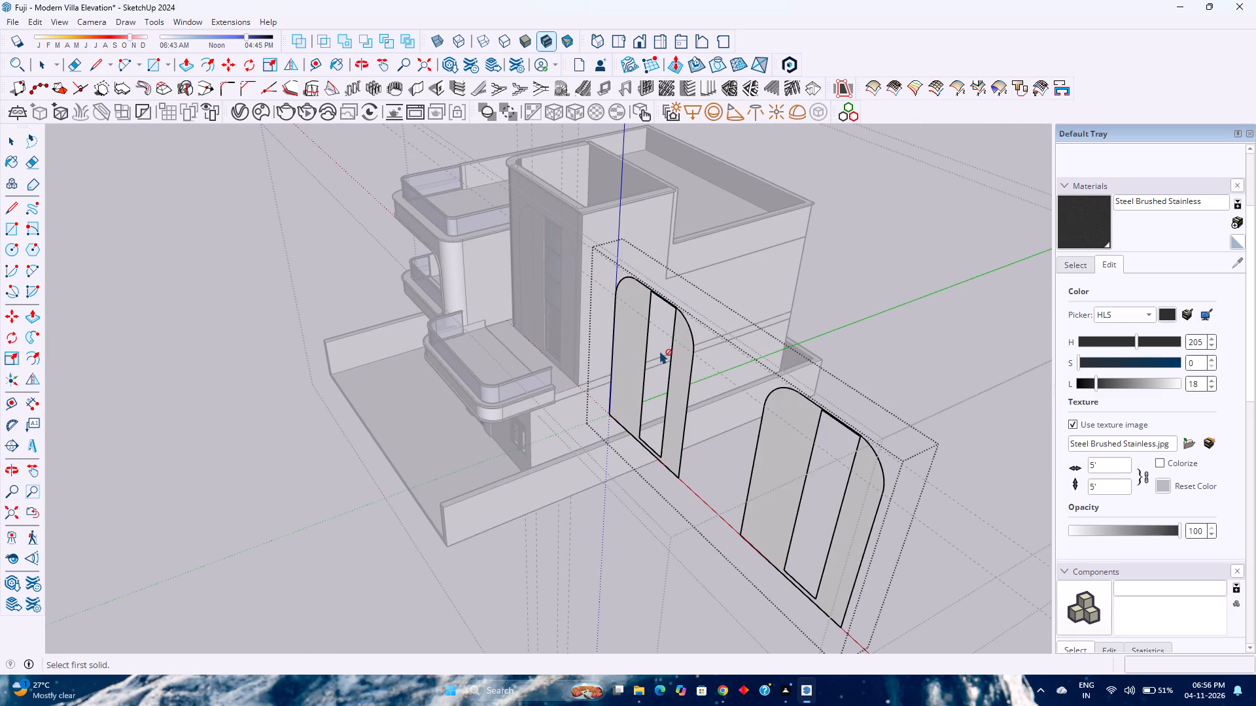
key("space")
Extrude the original arched face by 0.25" with Push/Pull.
scroll(684, 395, "down", 3)
middle_click_drag(731, 416, 610, 377, "shift")
middle_click(610, 377, "shift")
middle_click_drag(595, 393, 650, 386)
middle_click(650, 386)
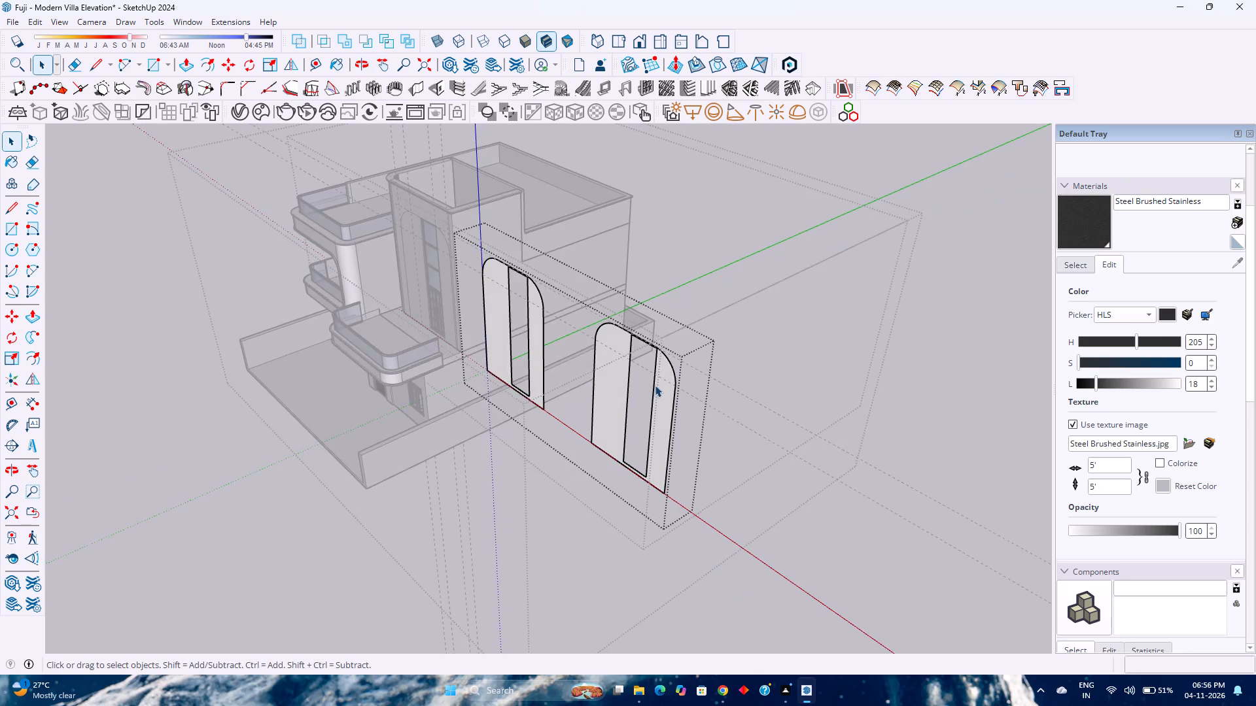
scroll(655, 385, "up", 3)
left_click(614, 365)
scroll(612, 365, "up", 6)
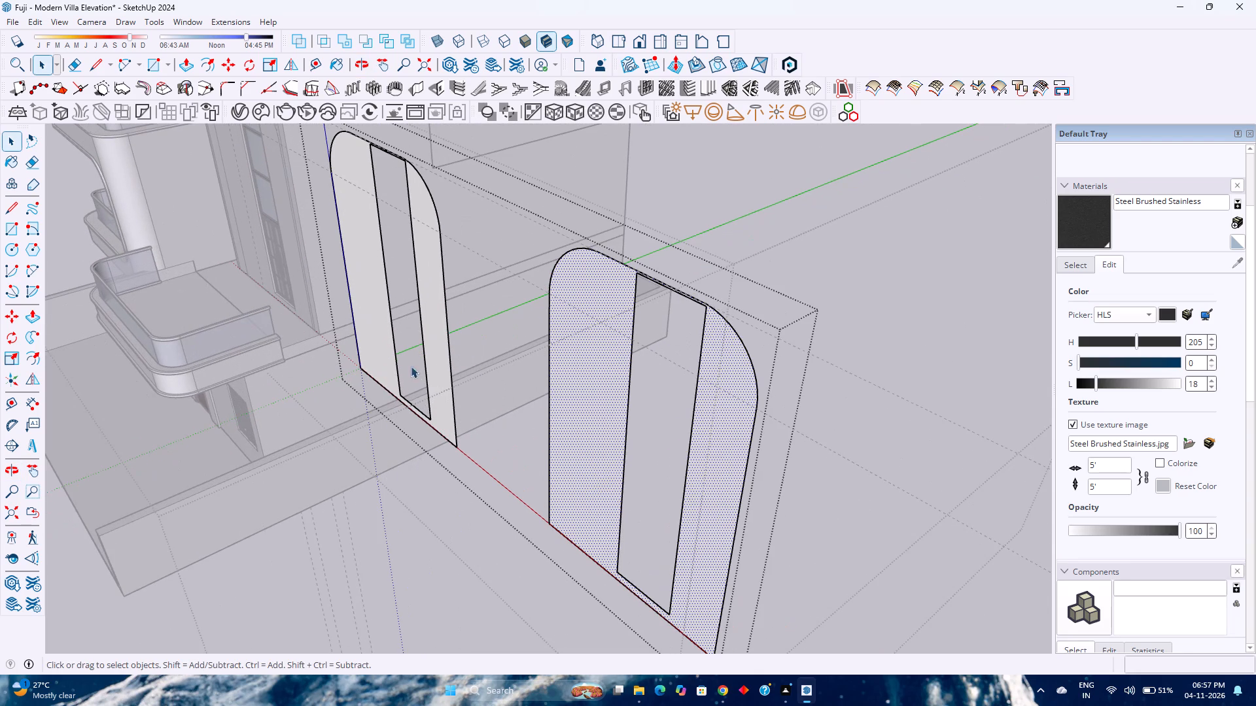
left_click(434, 348)
key("p")
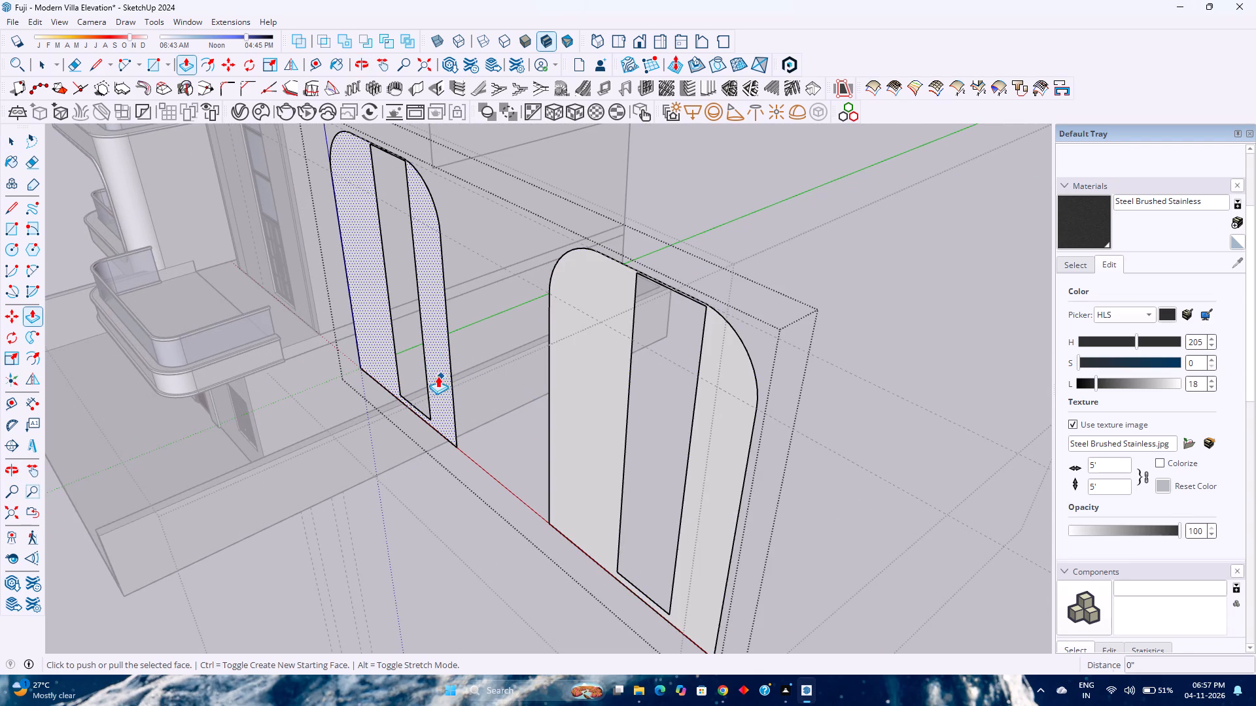
left_click(445, 373)
key("0")
key("period")
key("2")
key("5")
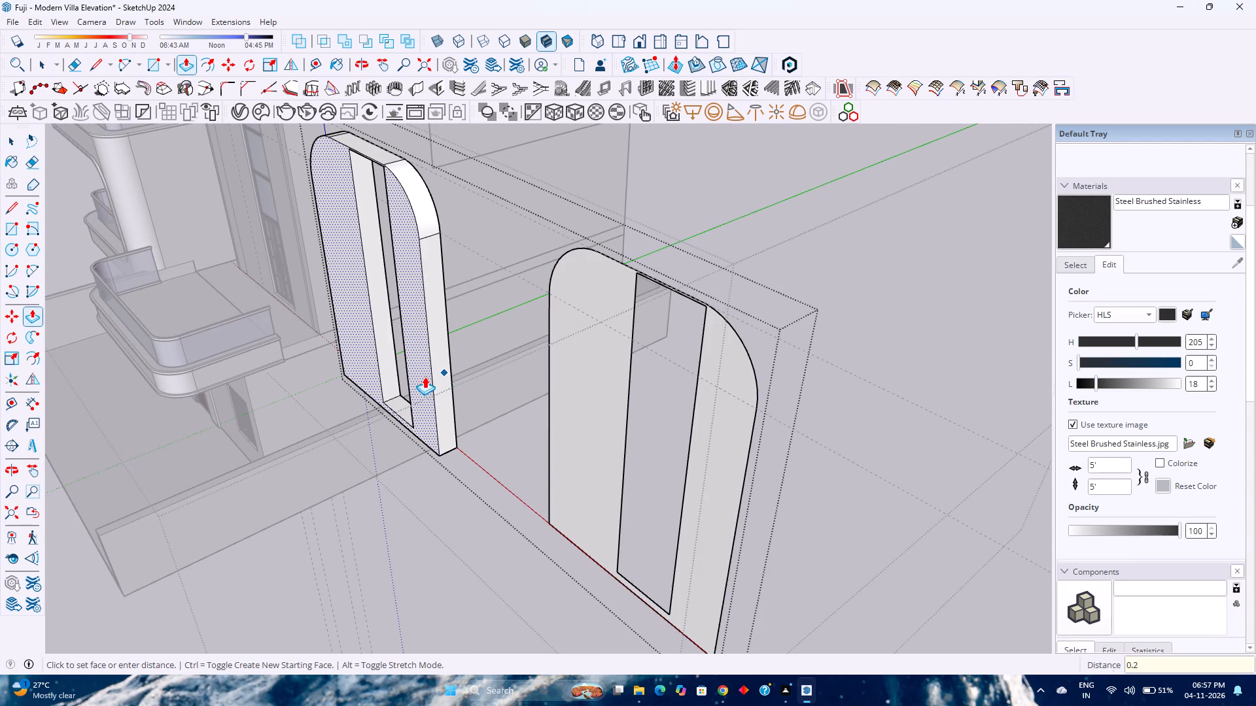
key("Return")
scroll(521, 395, "up", 3)
scroll(392, 422, "up", 4)
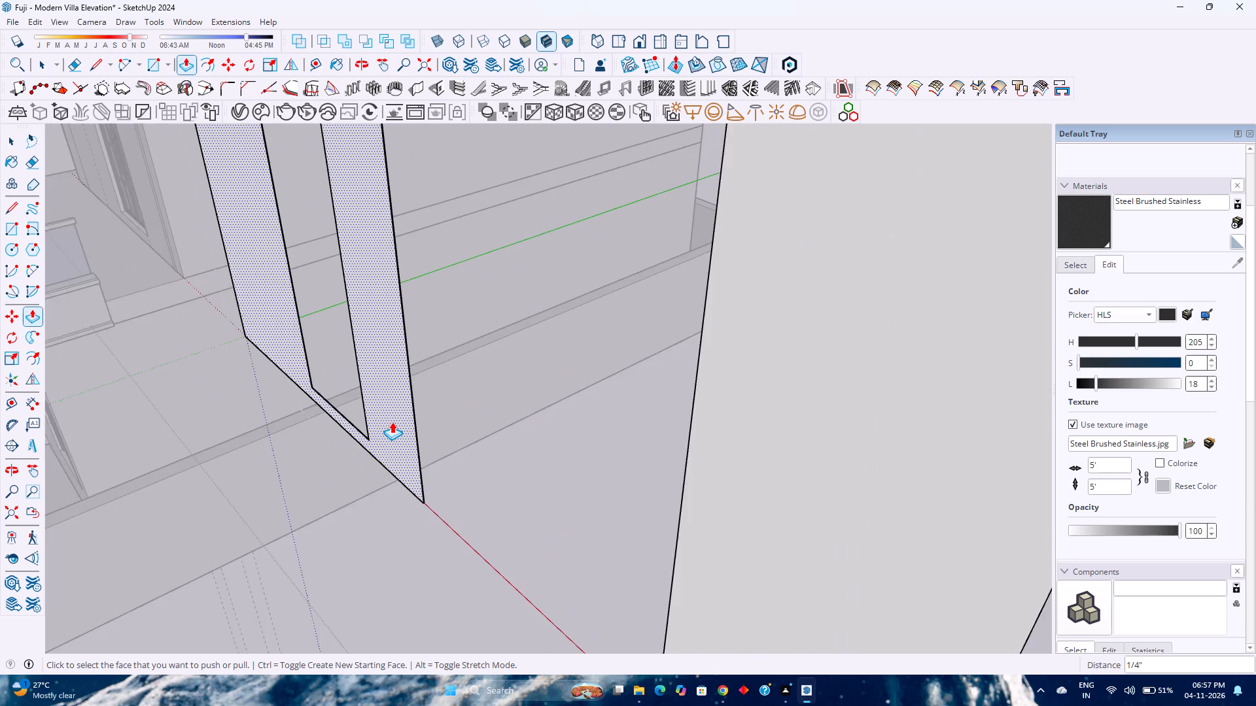
scroll(392, 422, "up", 9)
scroll(398, 443, "down", 13)
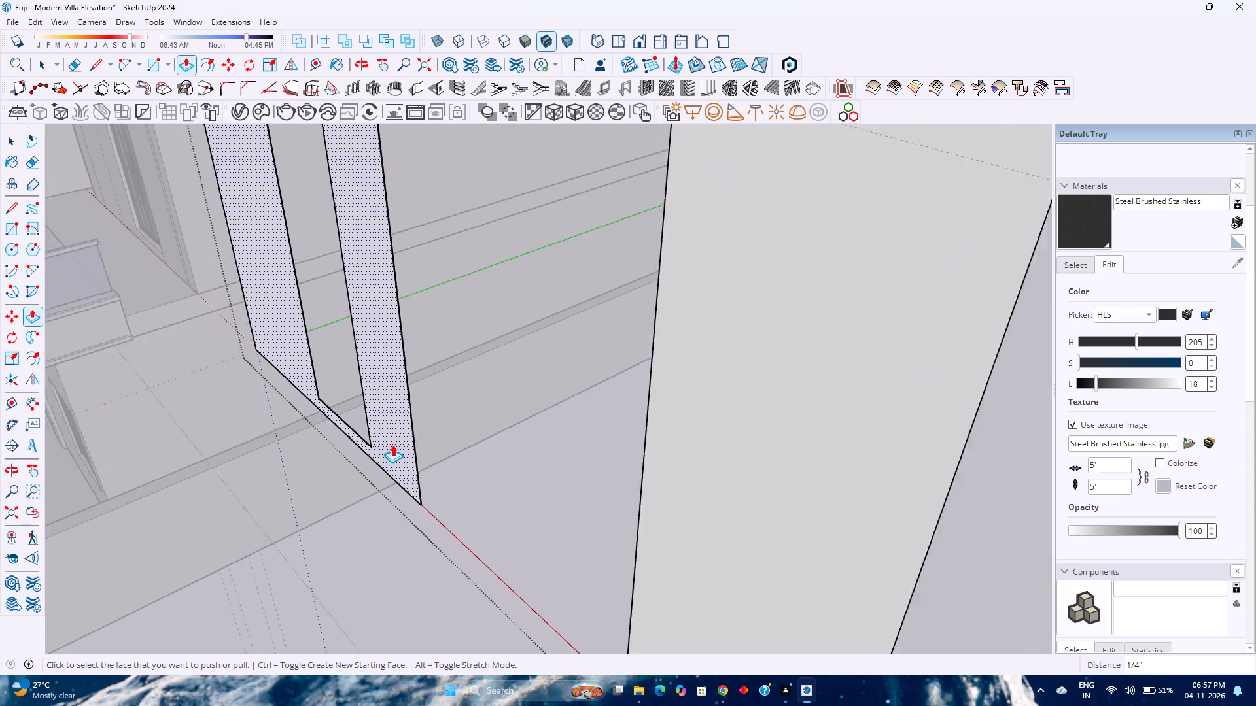
Repeat the last push/pull on the copied arched face.
scroll(392, 445, "down", 8)
left_click(497, 412)
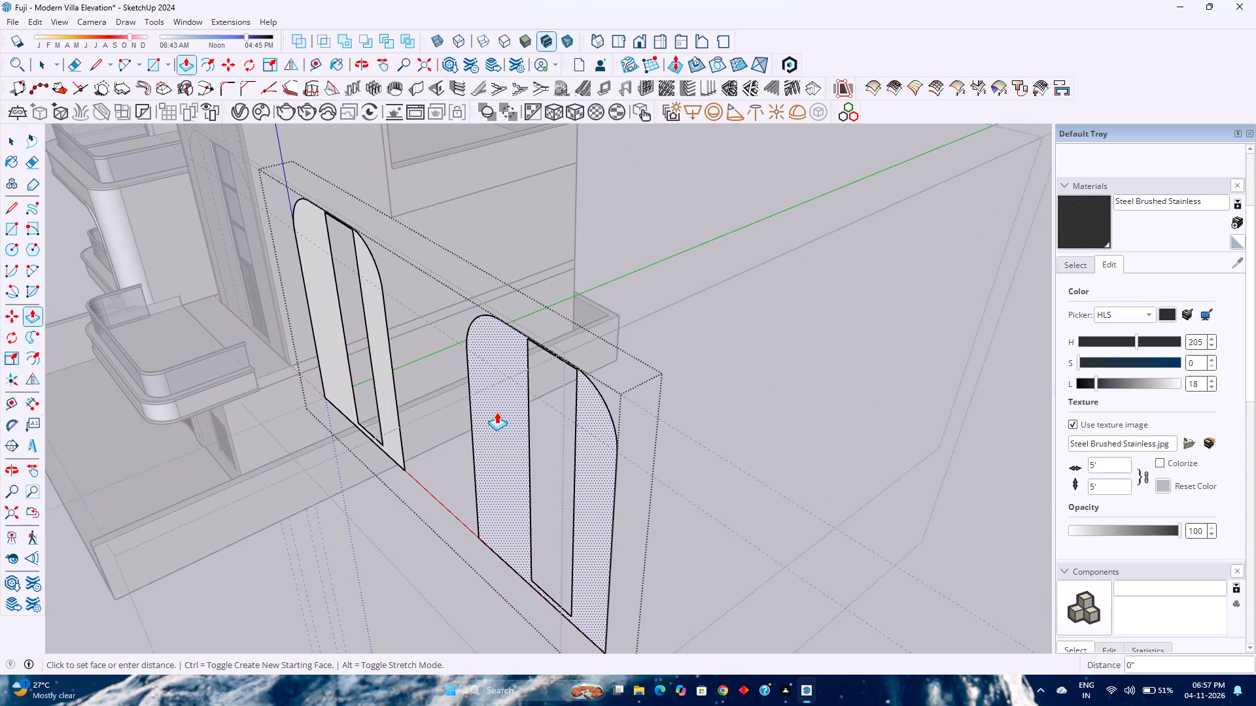
double_click(497, 412)
scroll(497, 412, "up", 5)
scroll(497, 412, "down", 3)
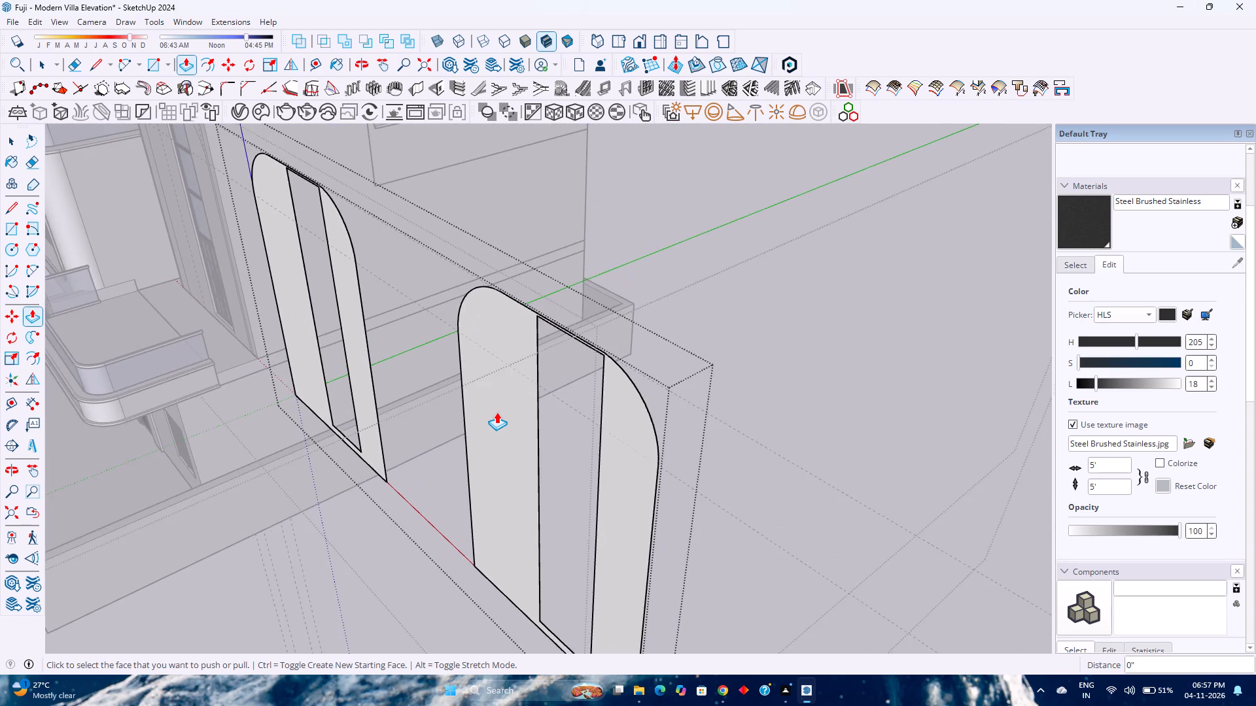
key("space")
Group all the connected geometry of the original arched panel.
scroll(496, 412, "up", 5)
middle_click_drag(495, 413, 447, 346, "shift")
middle_click(446, 346, "shift")
scroll(445, 344, "down", 7)
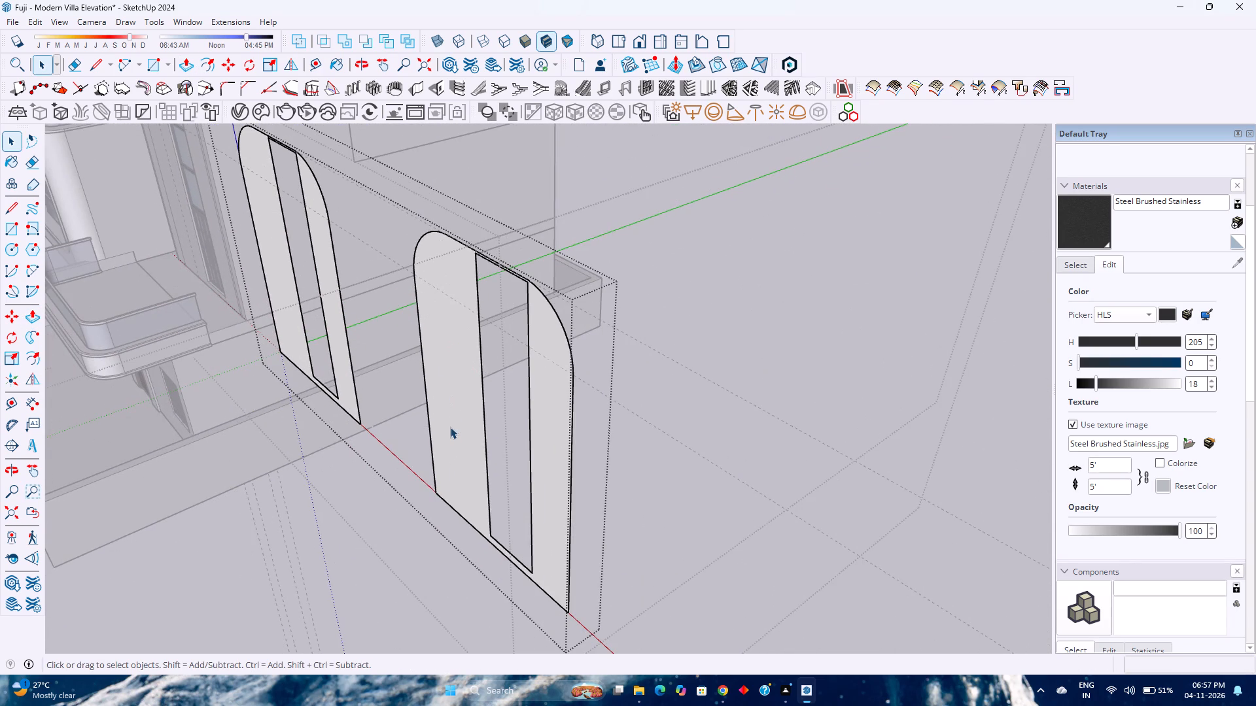
middle_click_drag(451, 435, 430, 363, "shift")
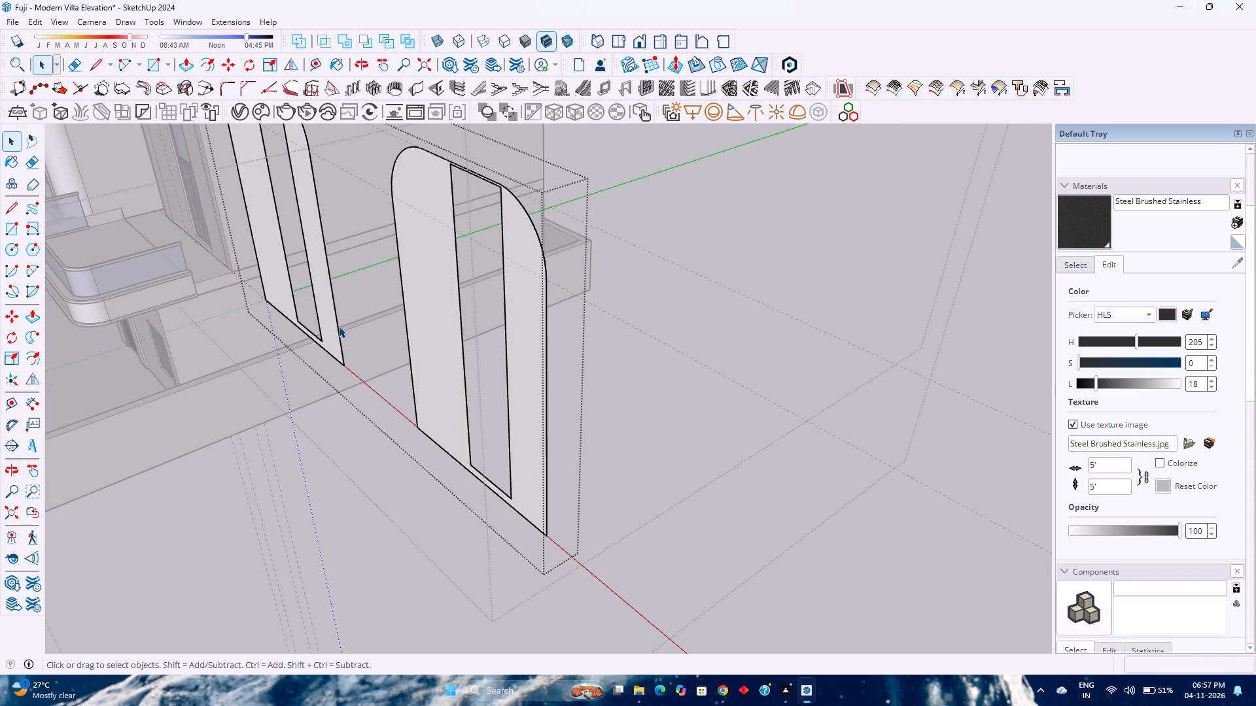
triple_click(334, 331)
right_click(334, 331)
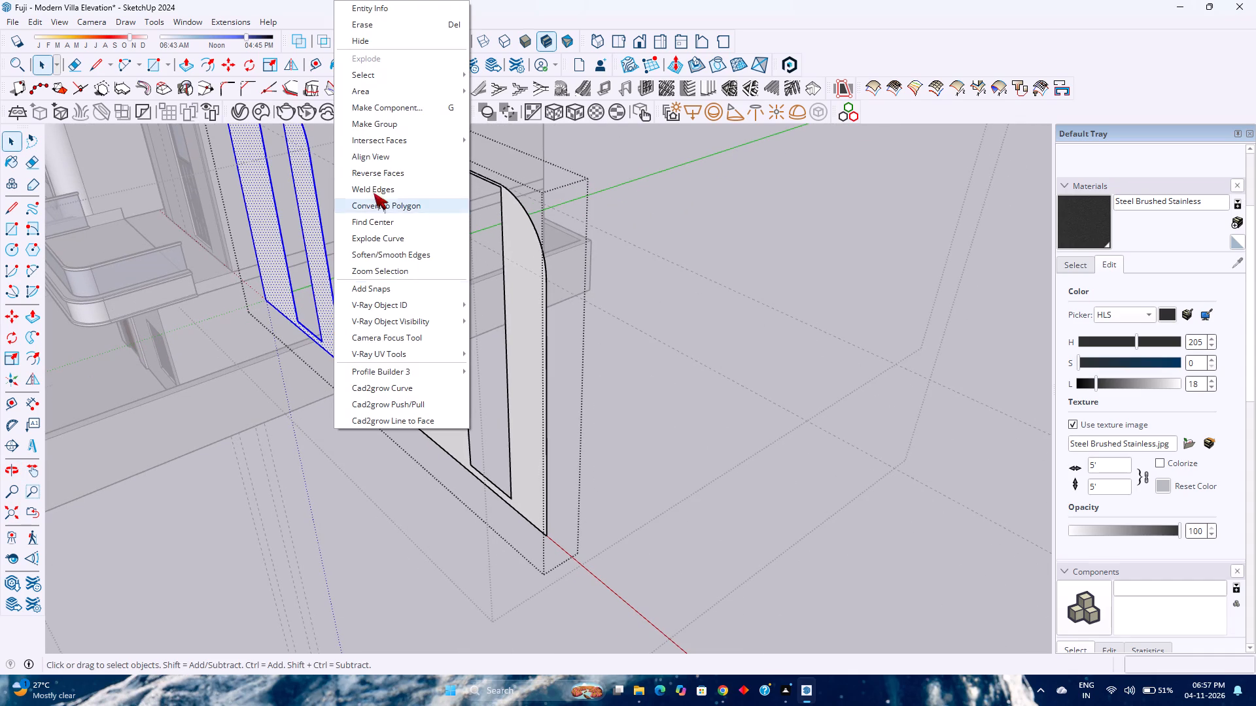
left_click(402, 122)
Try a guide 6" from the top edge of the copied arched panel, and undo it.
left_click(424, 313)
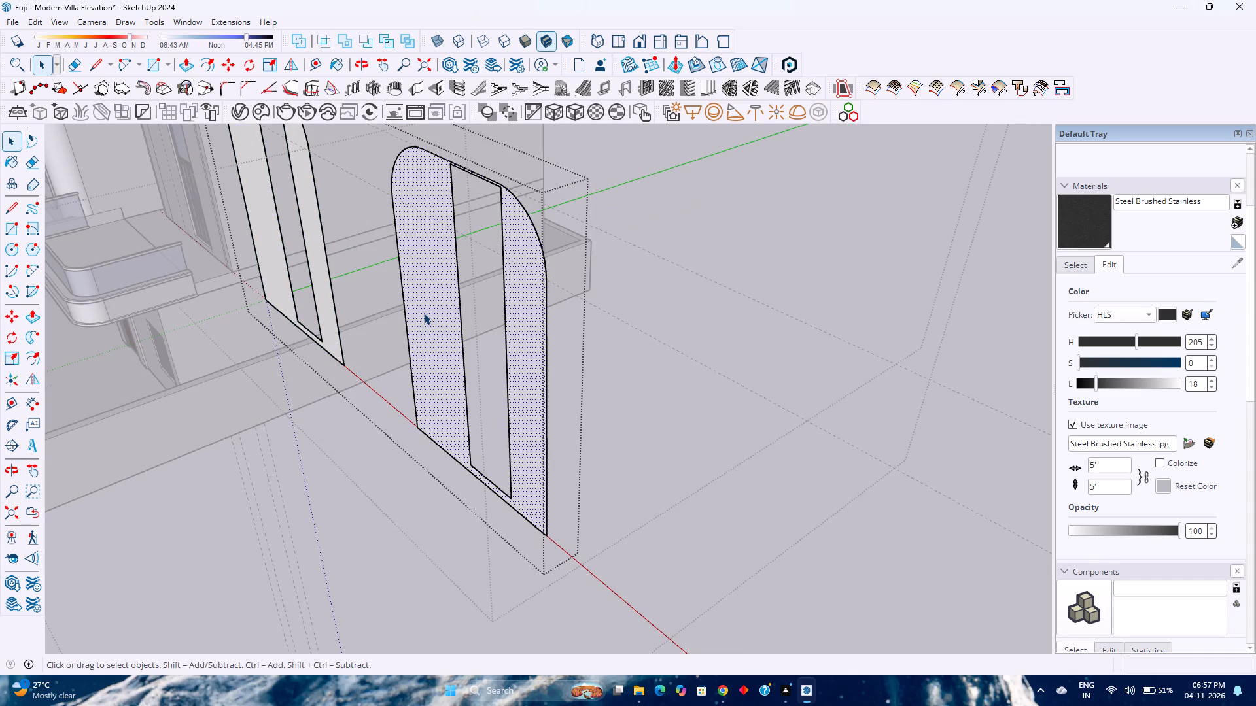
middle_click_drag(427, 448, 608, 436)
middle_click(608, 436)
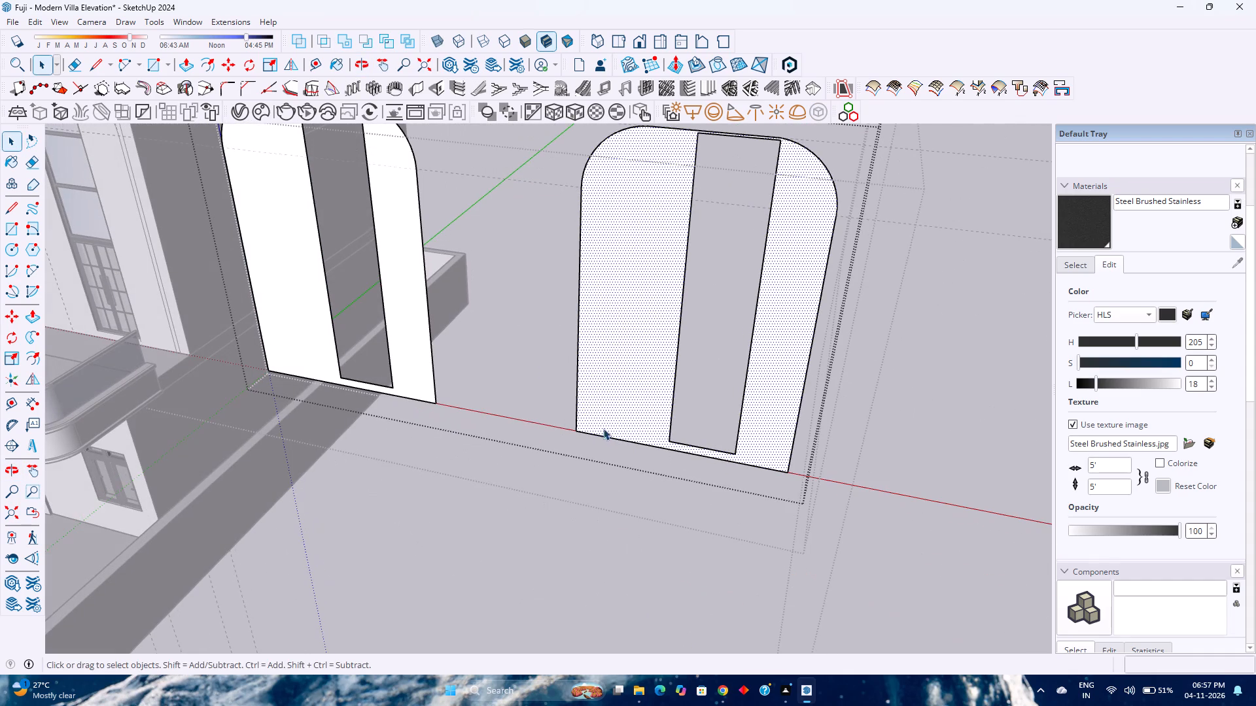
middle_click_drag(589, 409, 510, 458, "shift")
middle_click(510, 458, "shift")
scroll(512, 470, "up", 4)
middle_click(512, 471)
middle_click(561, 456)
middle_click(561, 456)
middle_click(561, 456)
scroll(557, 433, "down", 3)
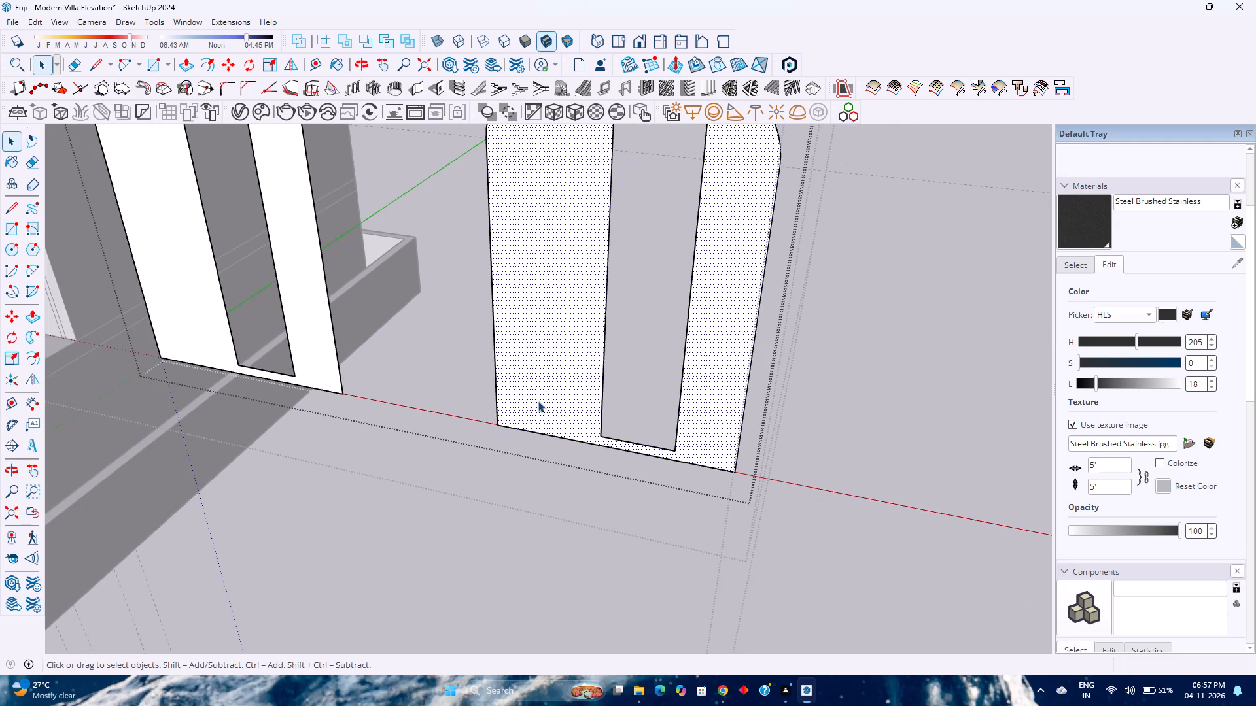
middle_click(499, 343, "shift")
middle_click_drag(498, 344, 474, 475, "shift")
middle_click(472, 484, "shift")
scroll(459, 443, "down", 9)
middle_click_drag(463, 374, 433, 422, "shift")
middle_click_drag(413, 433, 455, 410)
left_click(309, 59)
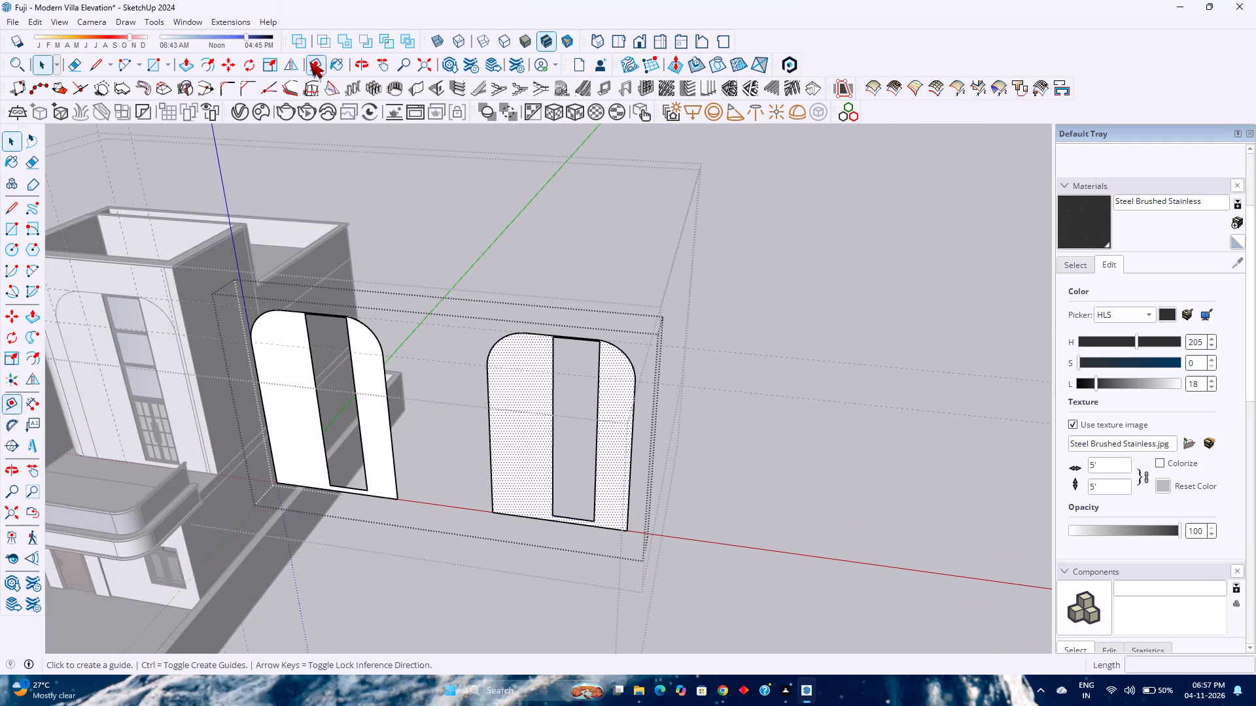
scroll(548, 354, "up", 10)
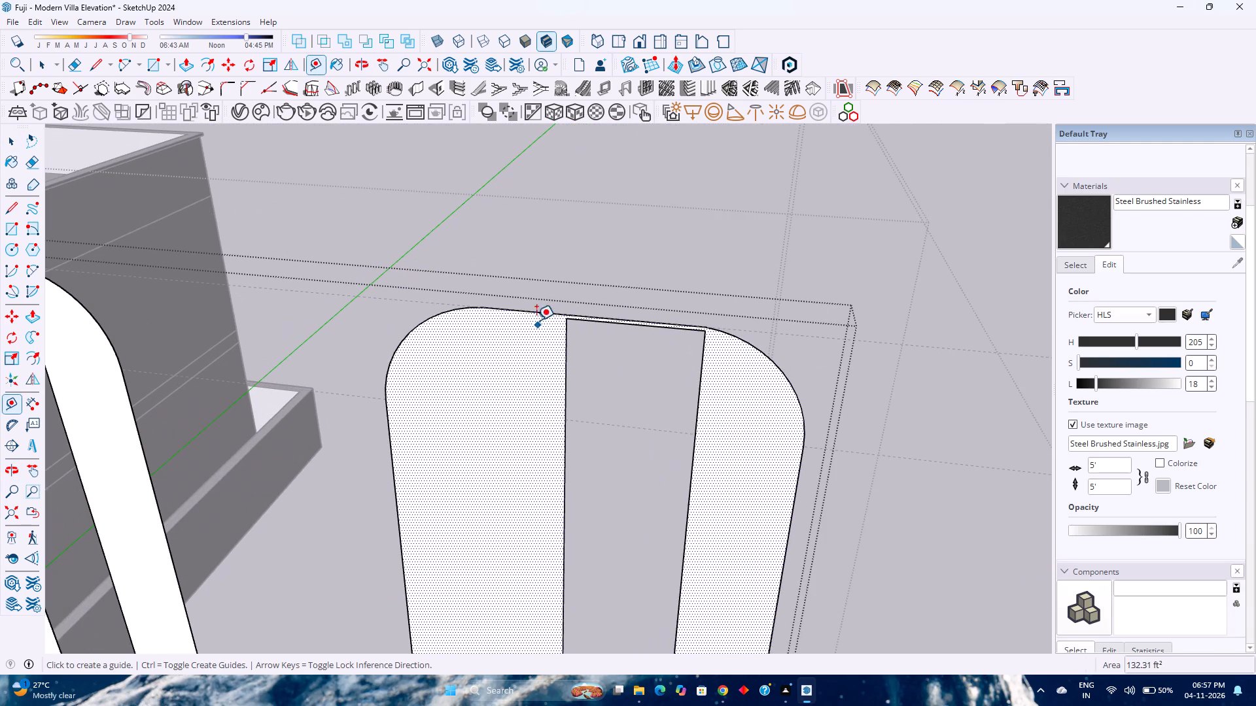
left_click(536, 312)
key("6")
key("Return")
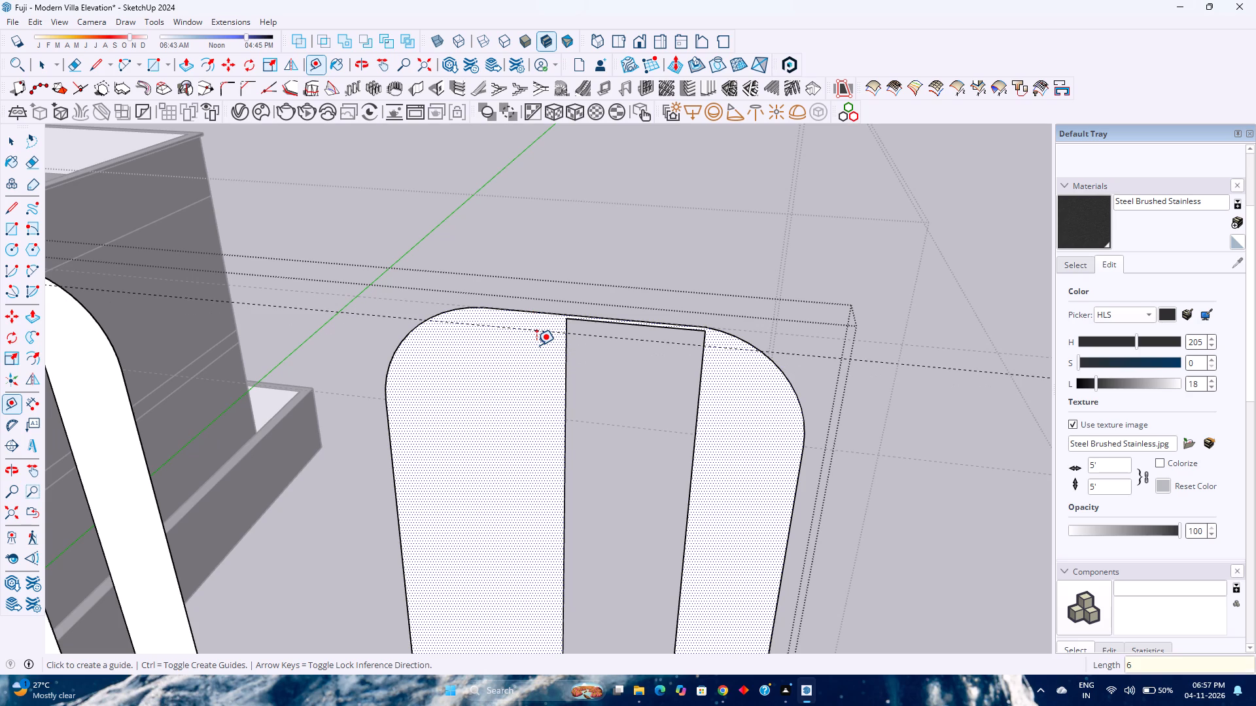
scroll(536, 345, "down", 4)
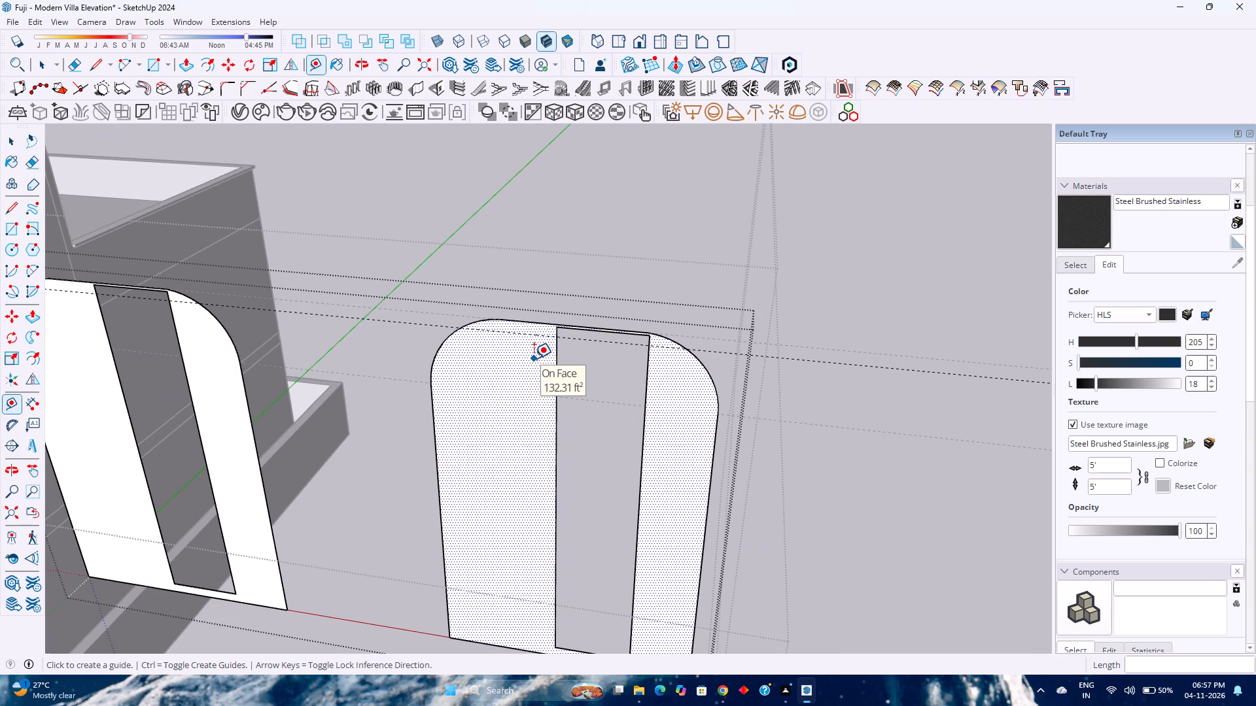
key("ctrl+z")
Place a guide 6" below the copied arched panel's top edge, locked to the blue axis.
left_click(532, 324)
key("Up")
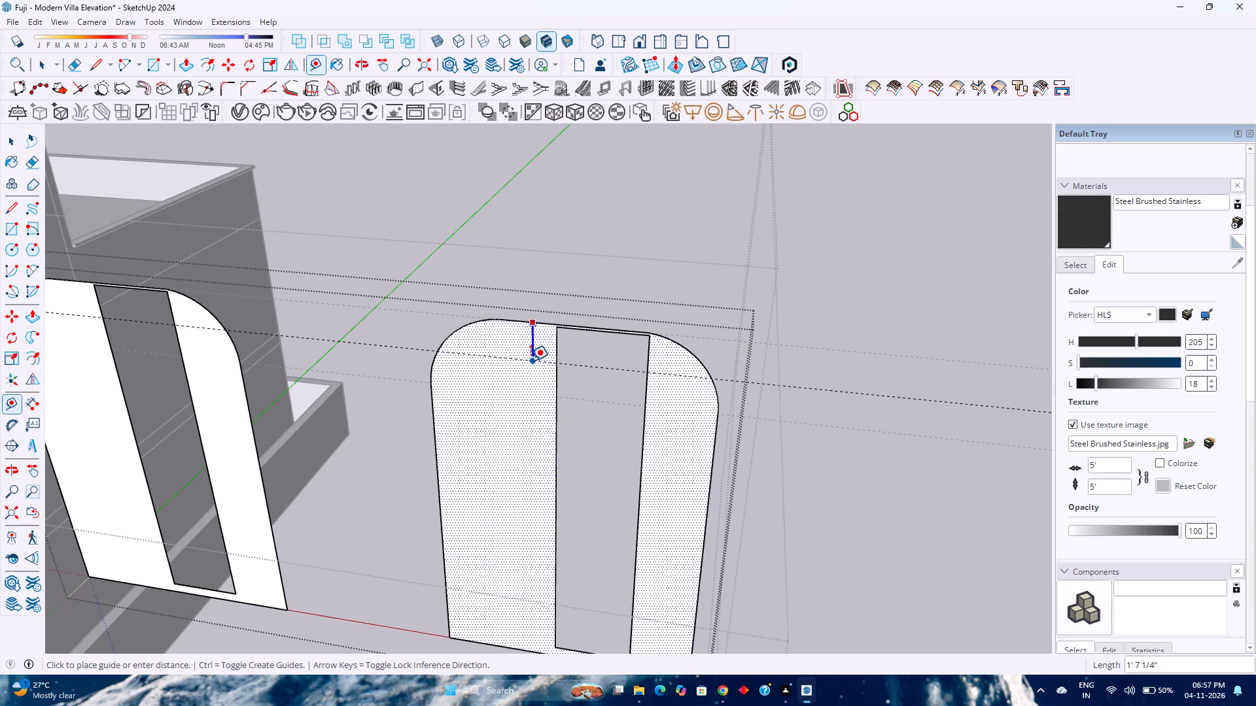
key("6")
key("Return")
Weld the bottom edge segments of the copied arched panel into one continuous edge.
scroll(504, 439, "down", 2)
middle_click_drag(497, 458, 491, 401, "shift")
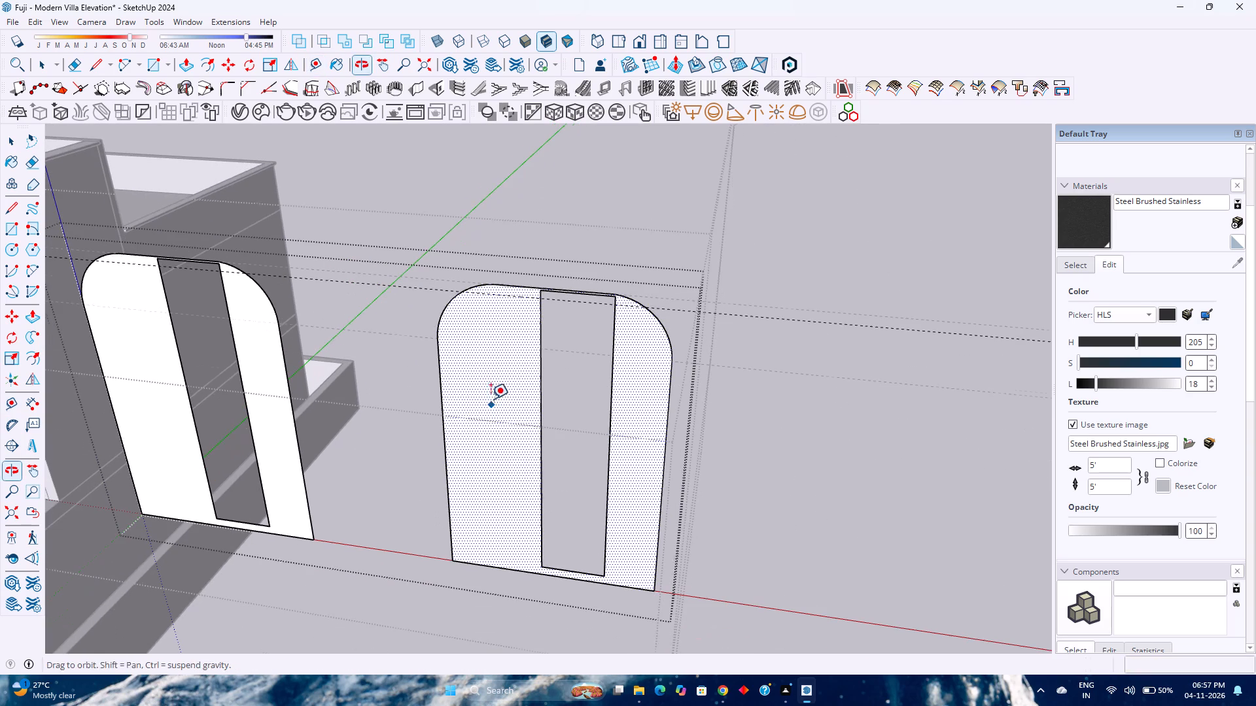
middle_click(491, 397, "shift")
scroll(464, 567, "up", 9)
key("space")
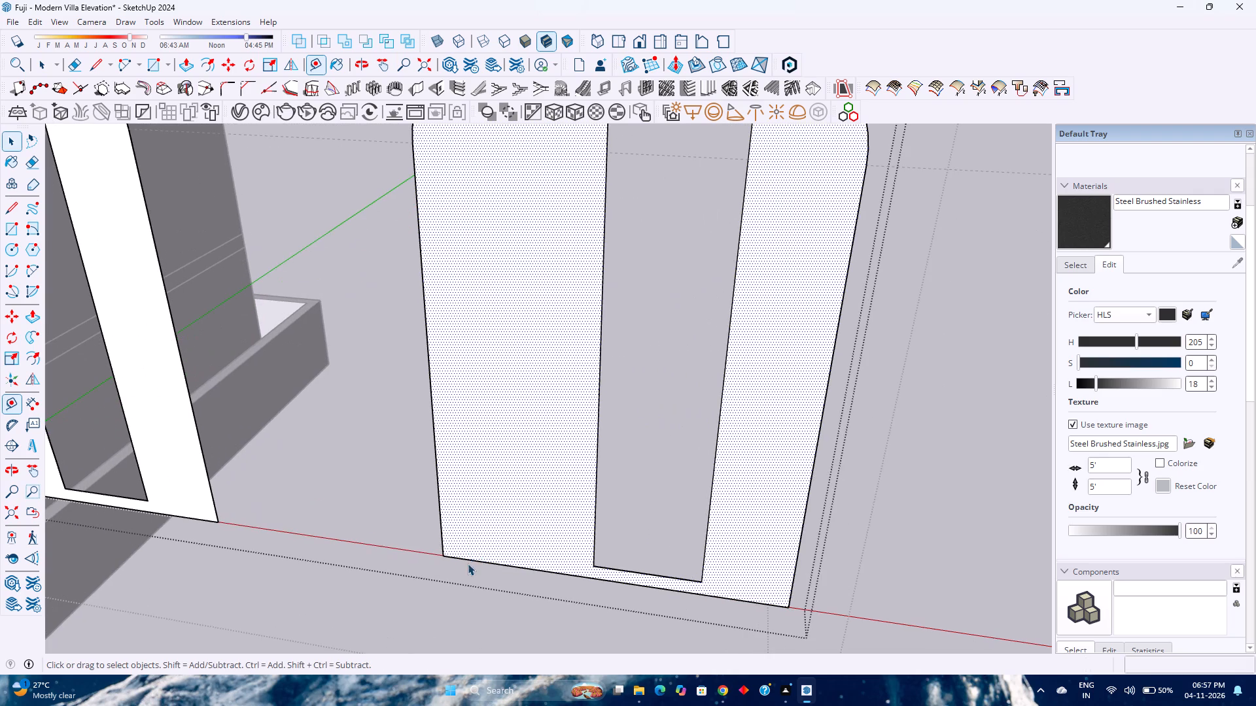
left_click(476, 560)
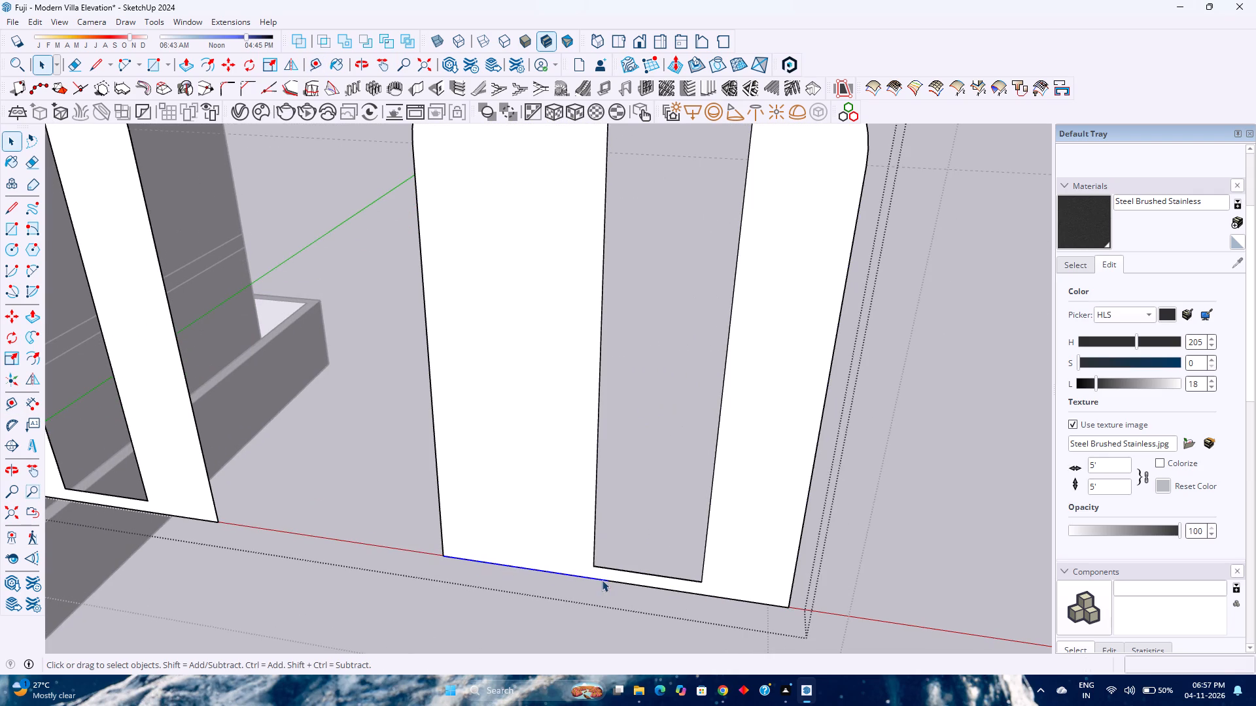
left_click(625, 584, "ctrl")
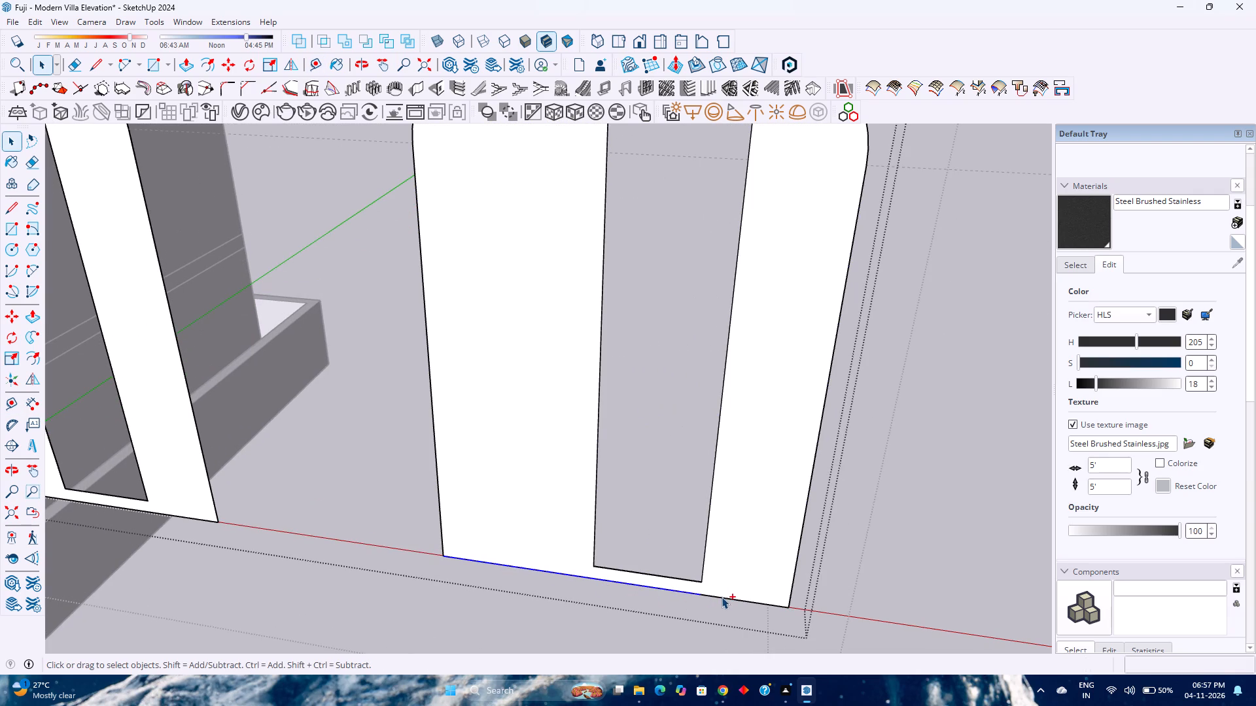
left_click(722, 597, "ctrl")
right_click(722, 597)
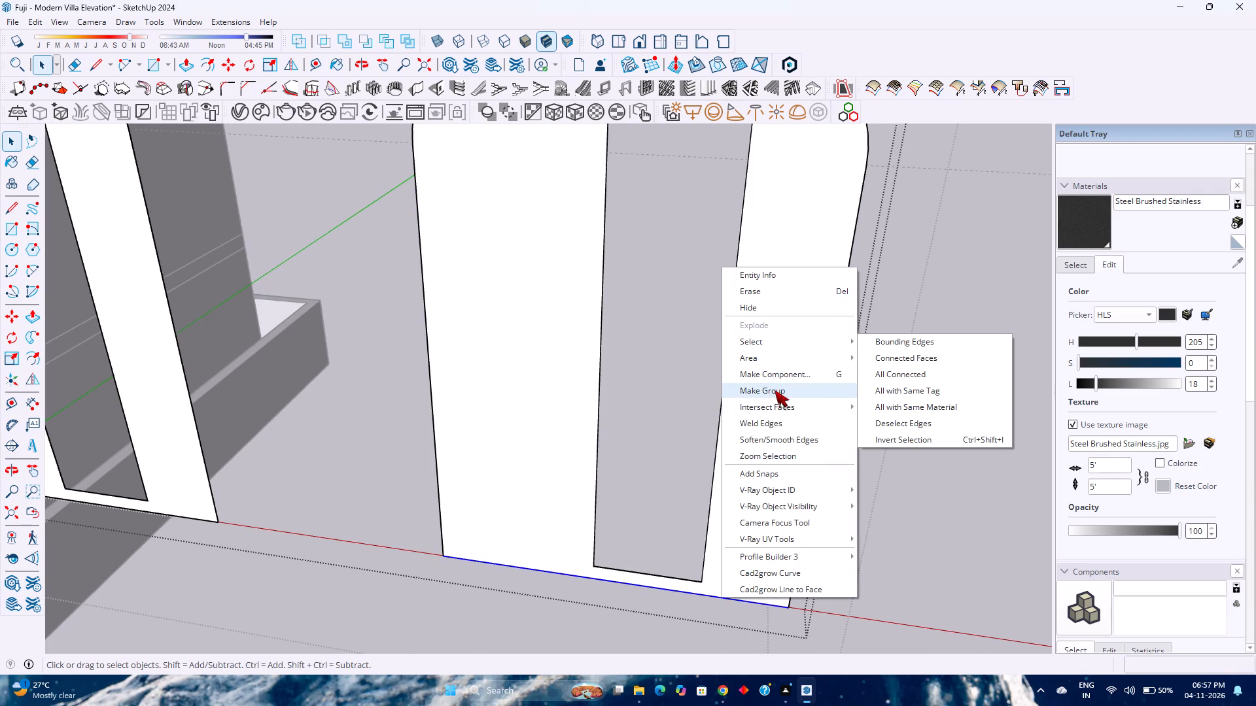
left_click(767, 424)
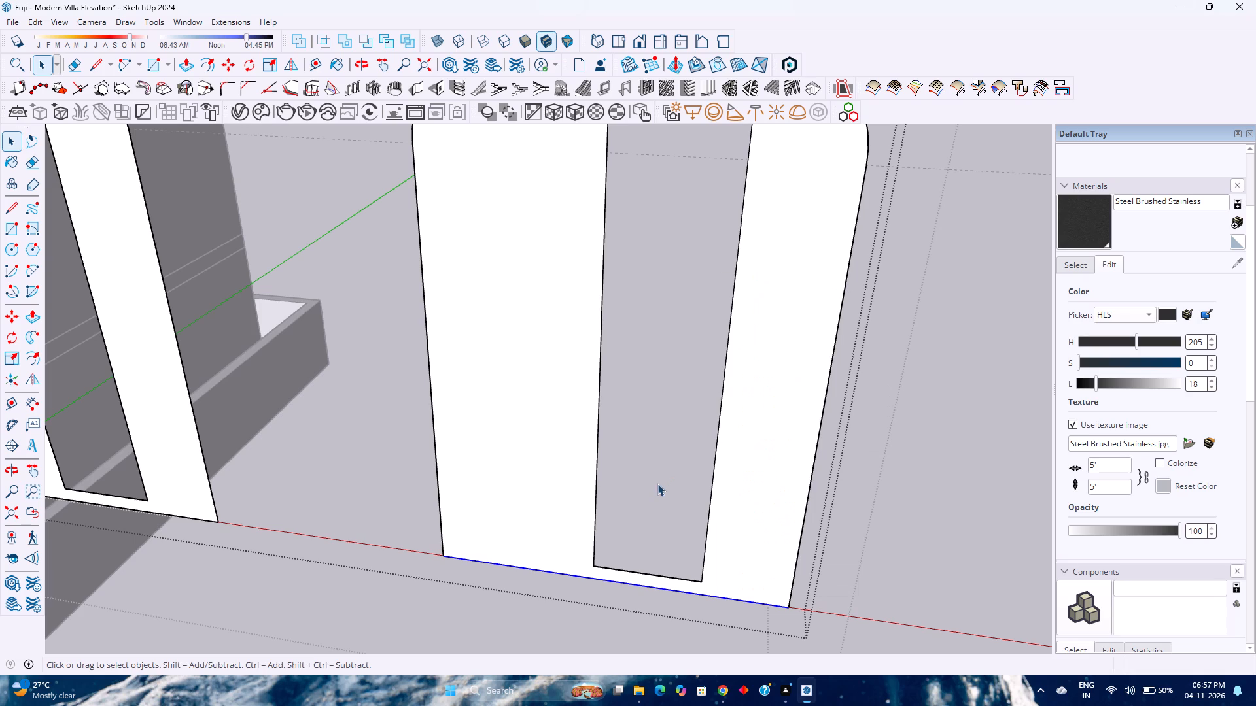
Copy the welded bottom edge 6" up along the blue axis.
key("m")
left_click(444, 556)
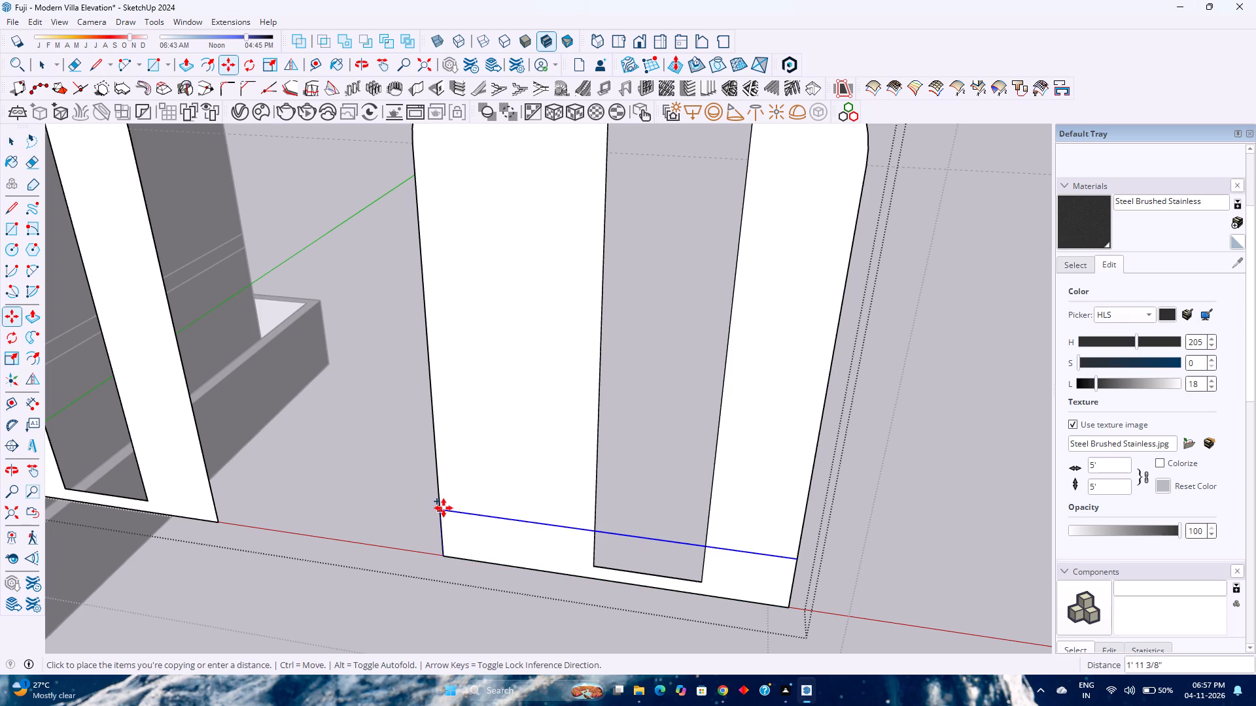
key("Up")
key("6")
key("Return")
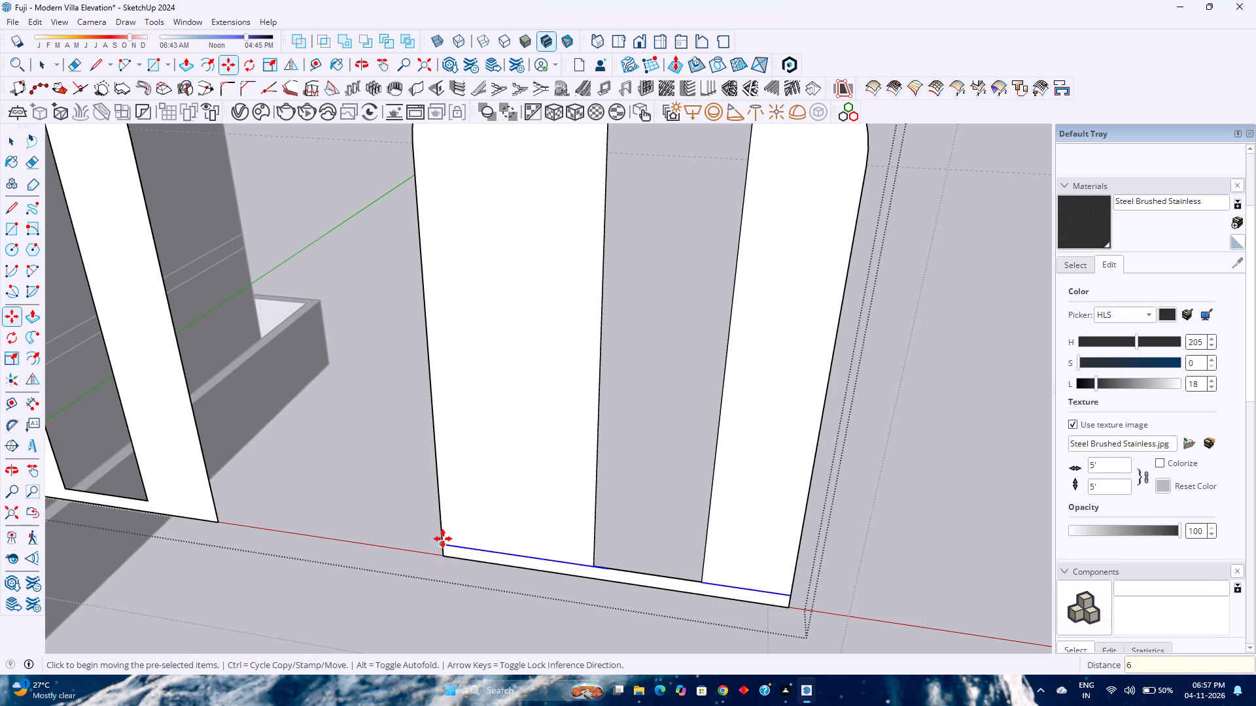
Copy the new horizontal line 0.25" up along the blue axis to form a thin groove.
left_click(443, 542)
key("Up")
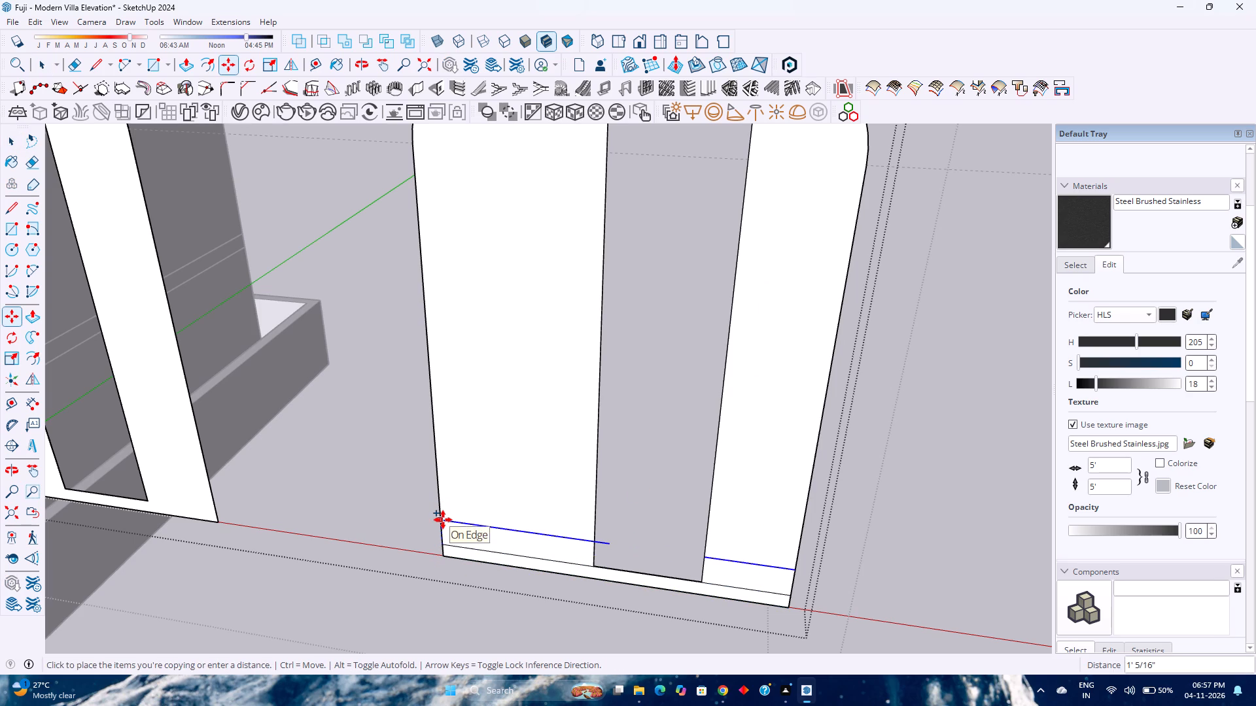
type("0.25")
key("Return")
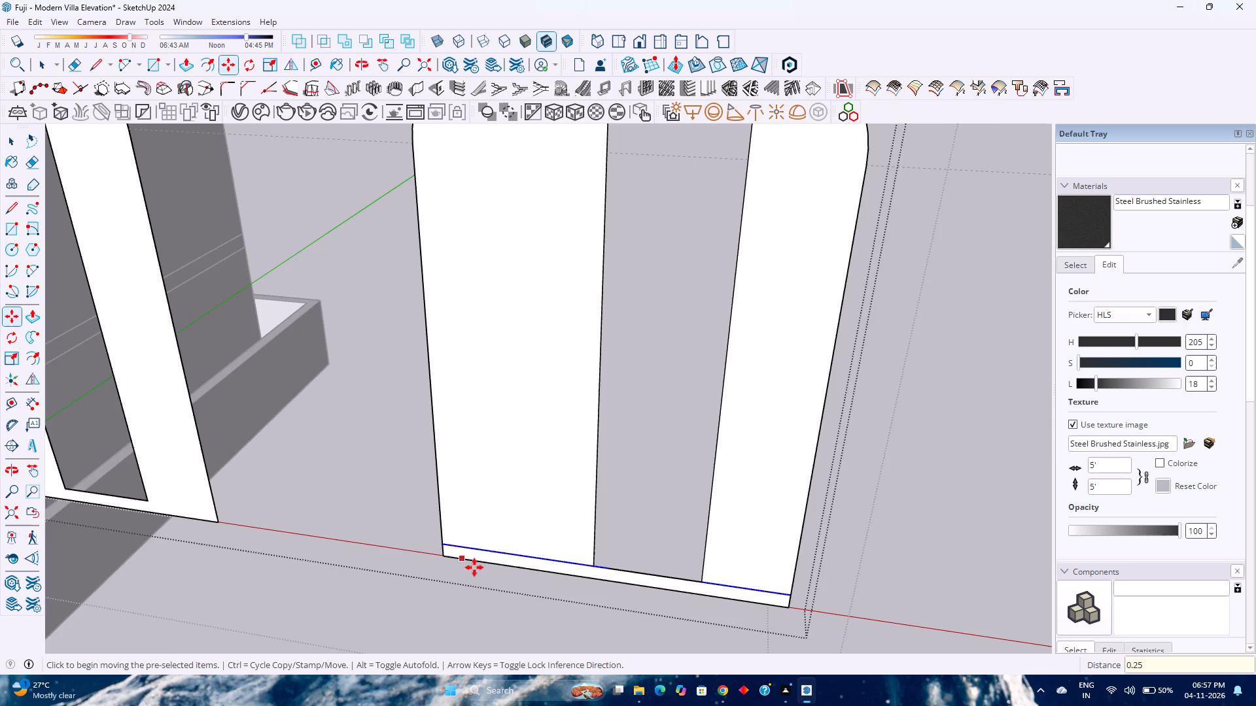
Copy all segments of the groove's line pair vertically along the blue axis up to the guide near the arched panel's top.
scroll(493, 574, "up", 20)
scroll(493, 574, "up", 1)
key("space")
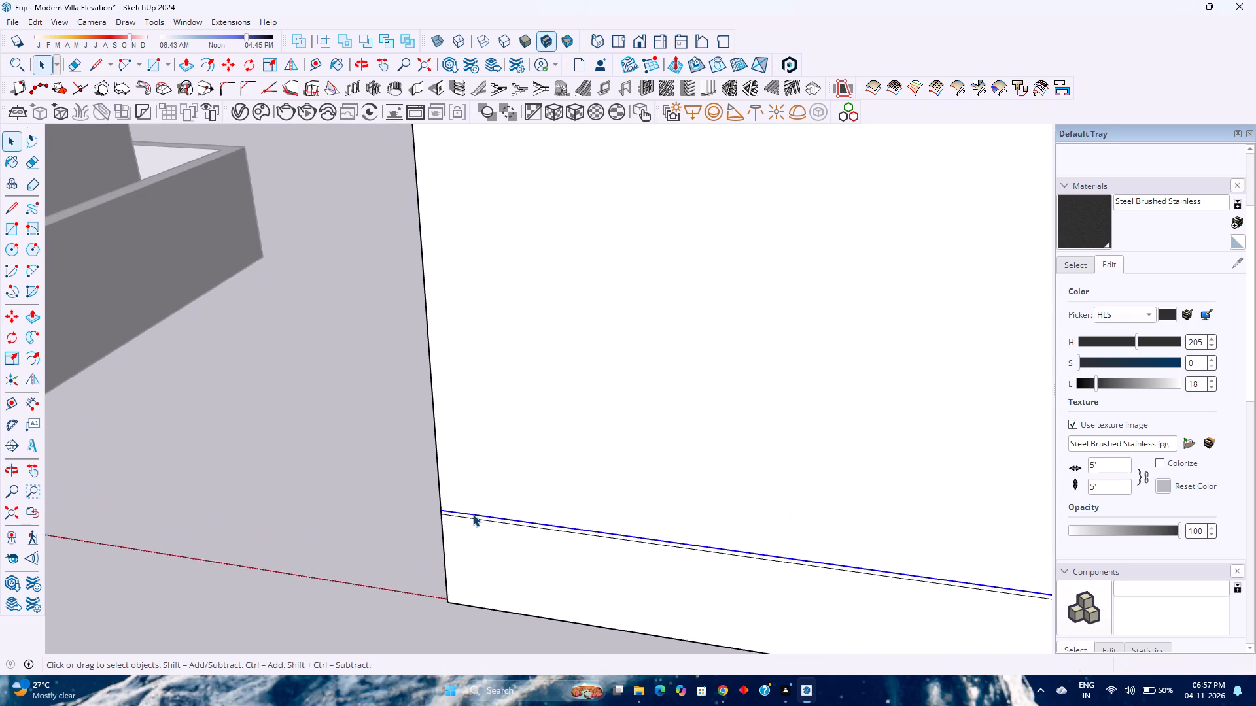
scroll(473, 514, "up", 1)
left_click(473, 519, "ctrl")
scroll(468, 518, "down", 15)
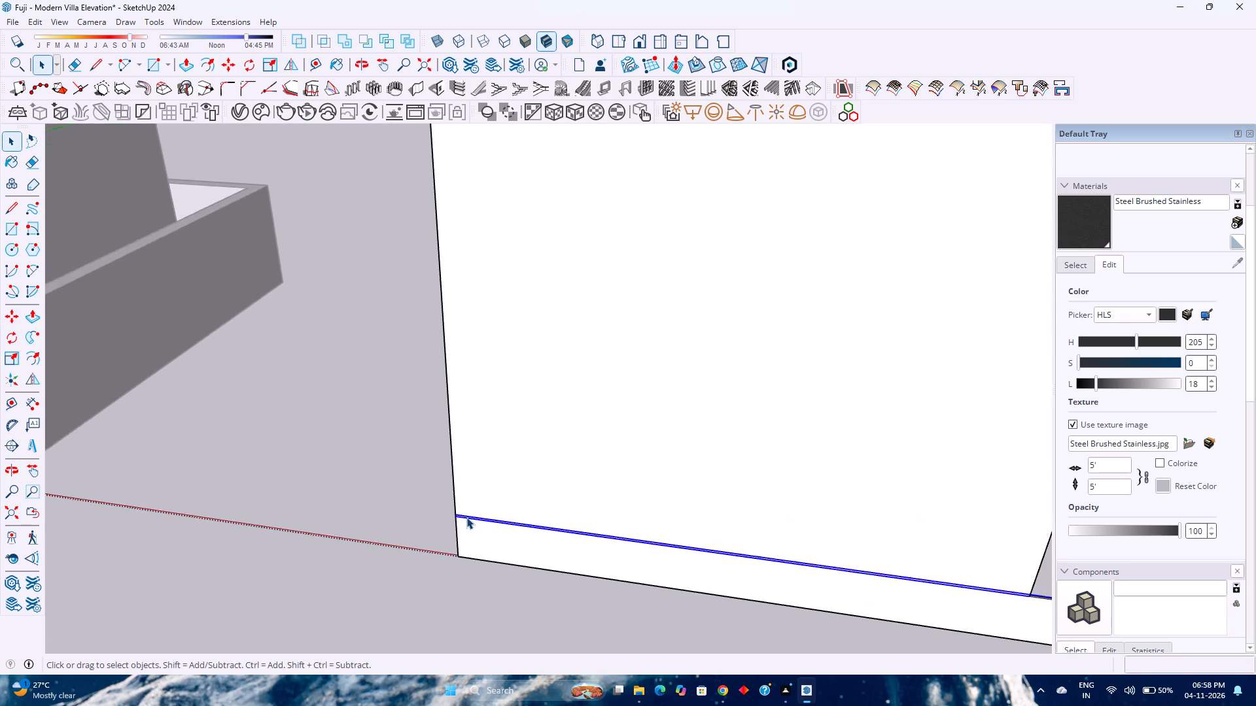
scroll(466, 517, "down", 4)
middle_click_drag(506, 522, 343, 485, "shift")
scroll(850, 551, "up", 6)
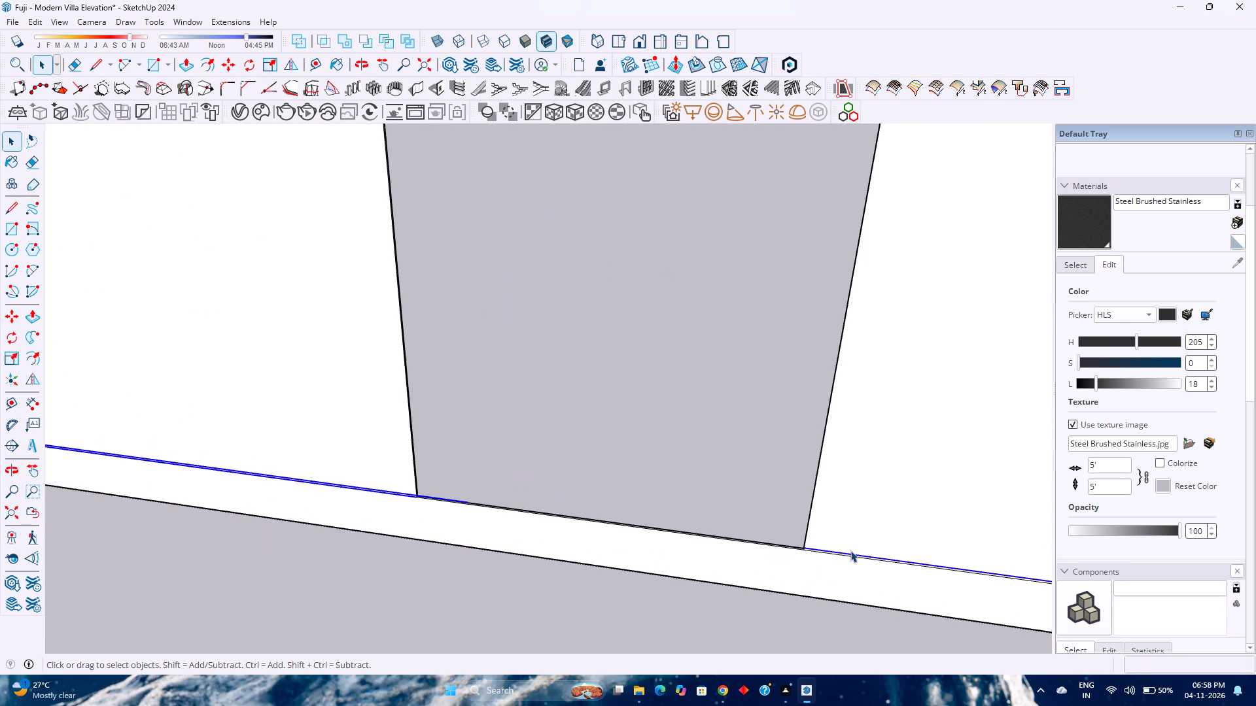
scroll(850, 550, "up", 6)
left_click(822, 552, "ctrl")
scroll(814, 545, "down", 5)
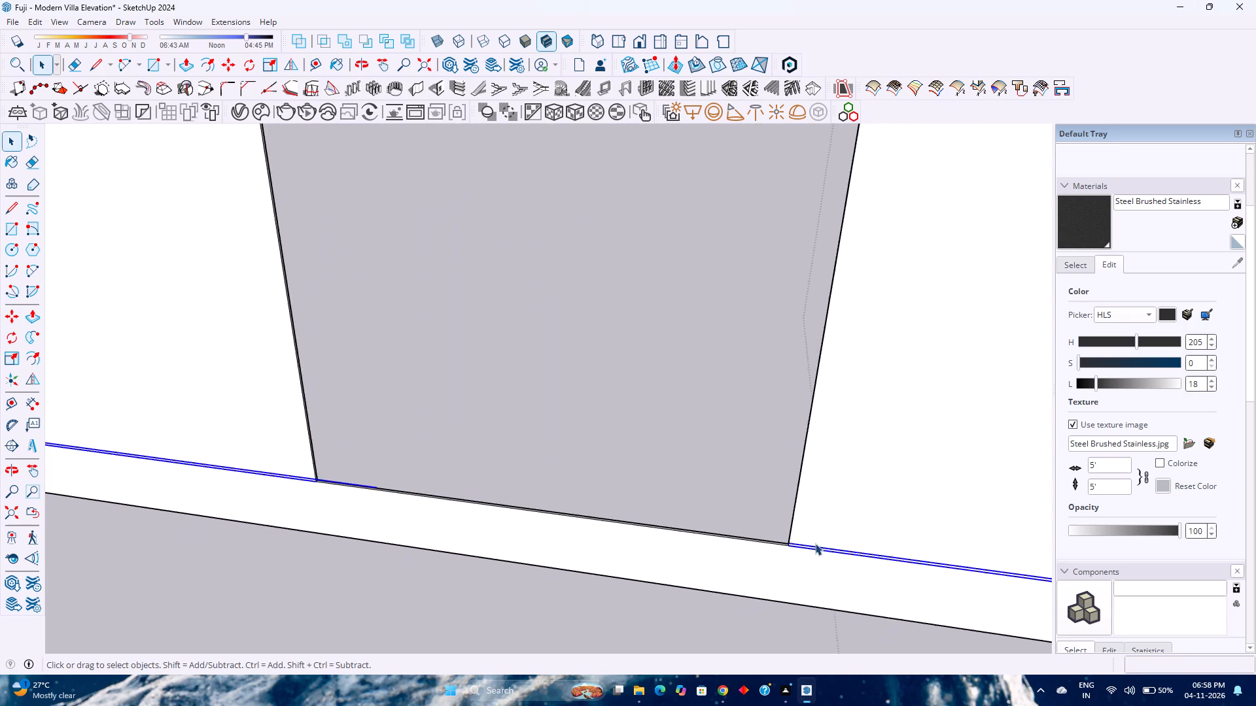
scroll(815, 543, "down", 14)
key("m")
scroll(514, 489, "up", 3)
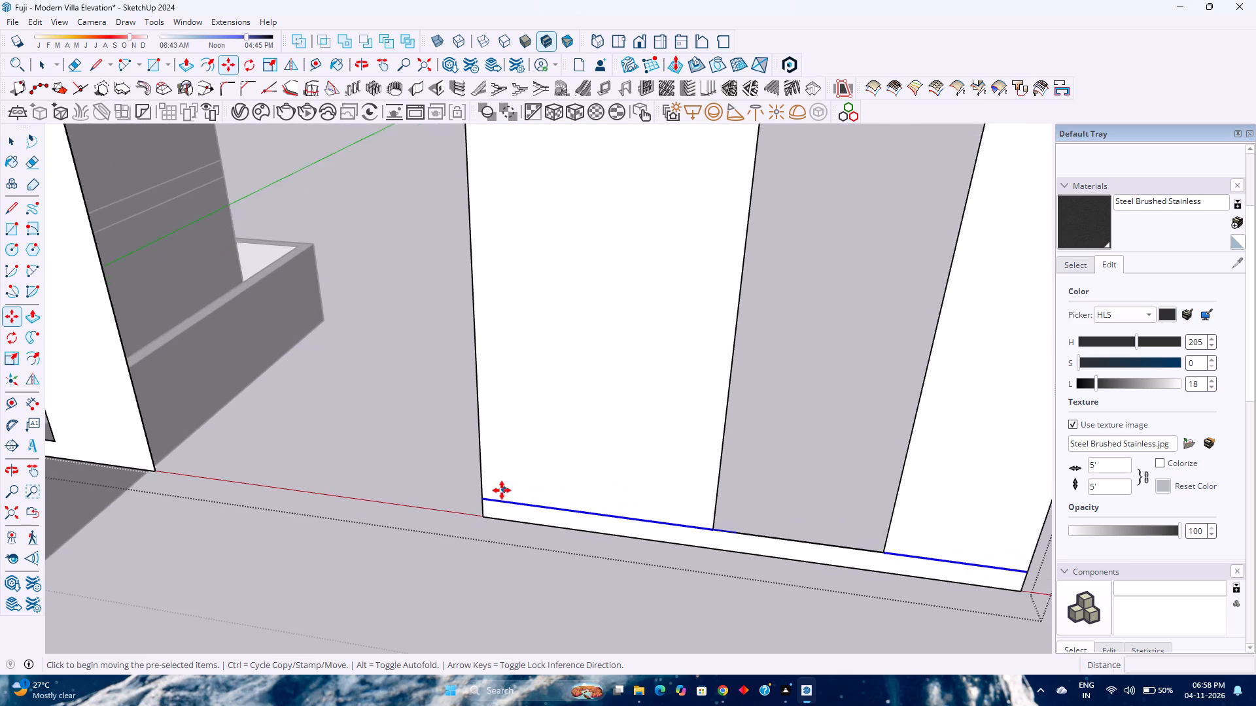
scroll(502, 490, "up", 16)
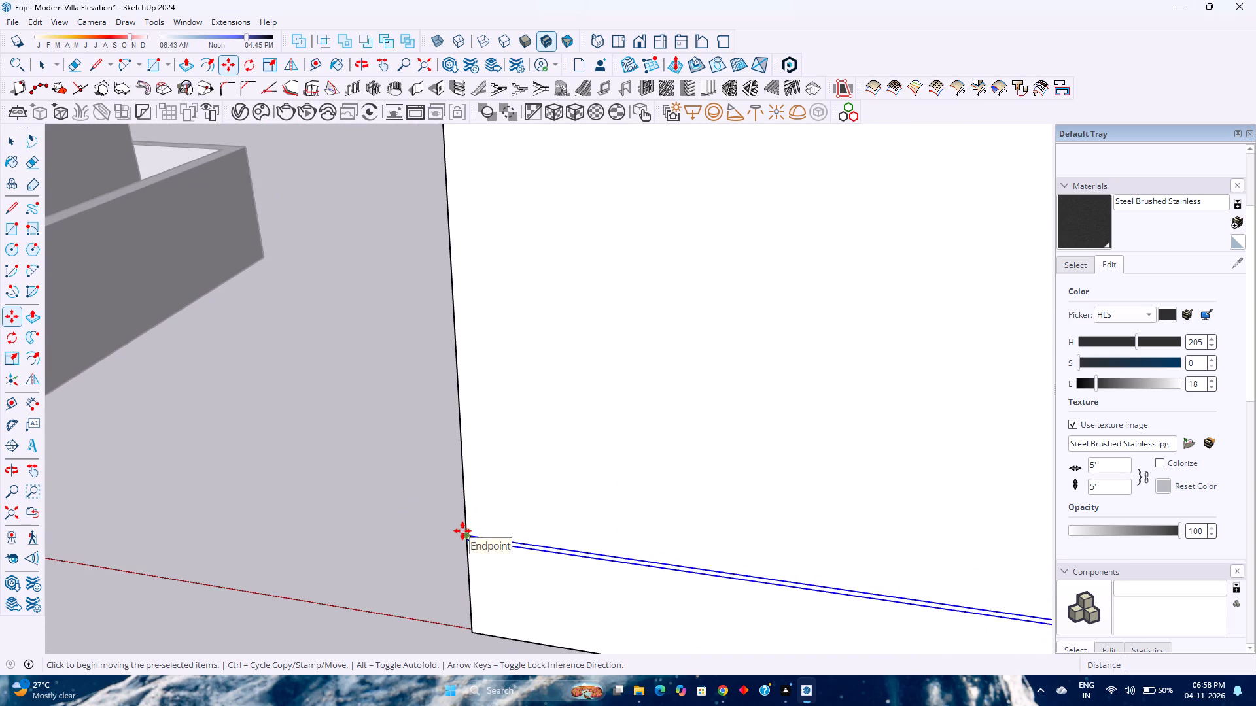
left_click(463, 532)
scroll(462, 488, "down", 16)
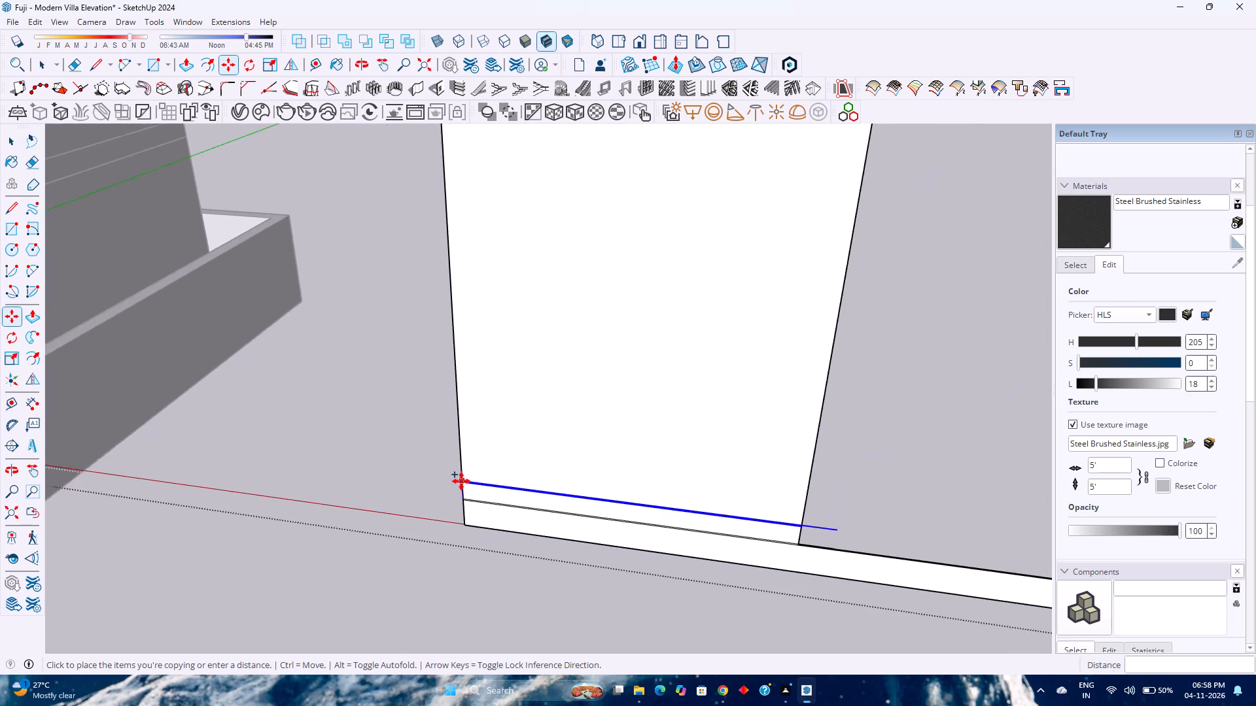
scroll(461, 481, "down", 9)
middle_click_drag(465, 426, 483, 584, "shift")
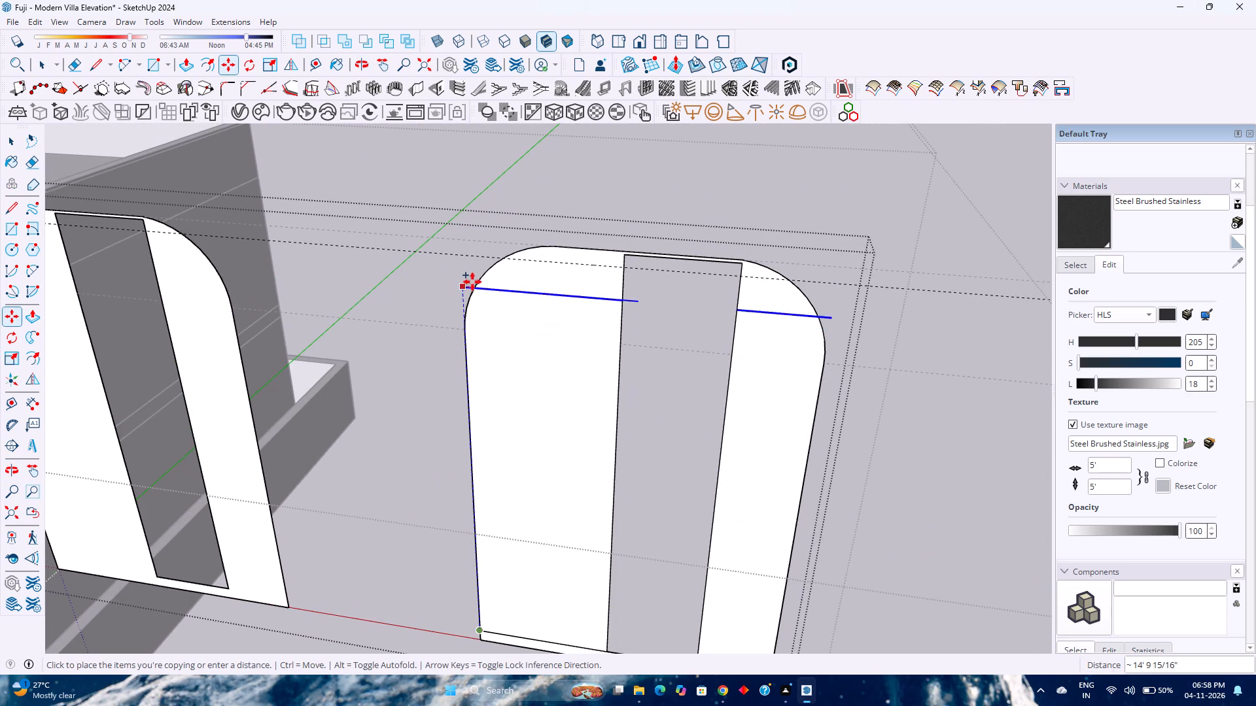
key("Up")
scroll(605, 273, "up", 4)
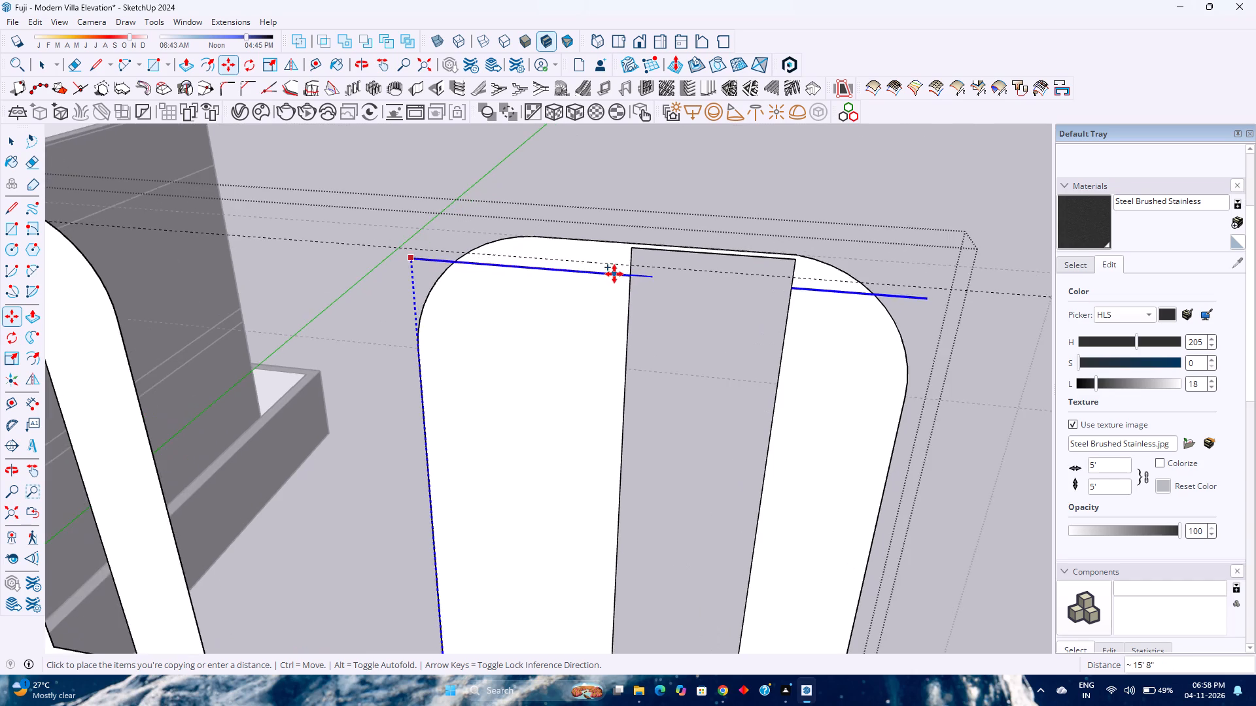
scroll(614, 274, "up", 17)
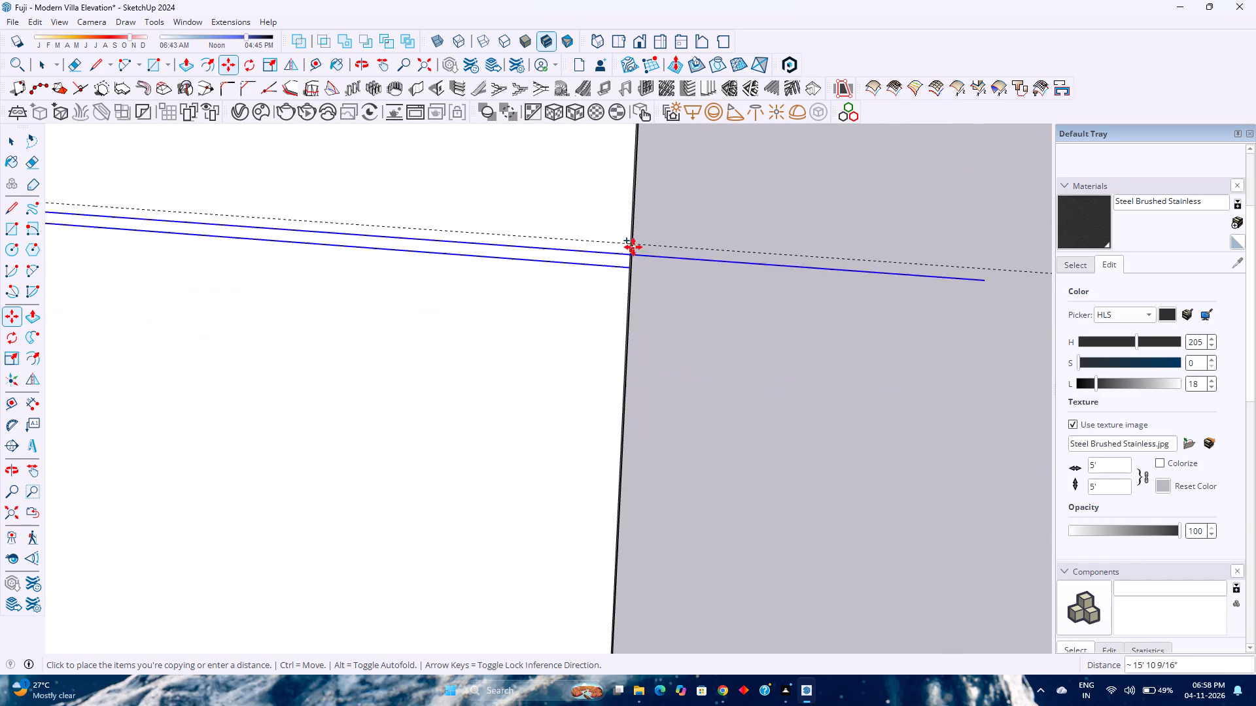
left_click(632, 243)
Divide the copy distance to create 30 evenly spaced groove line pairs up the panel.
scroll(578, 269, "down", 8)
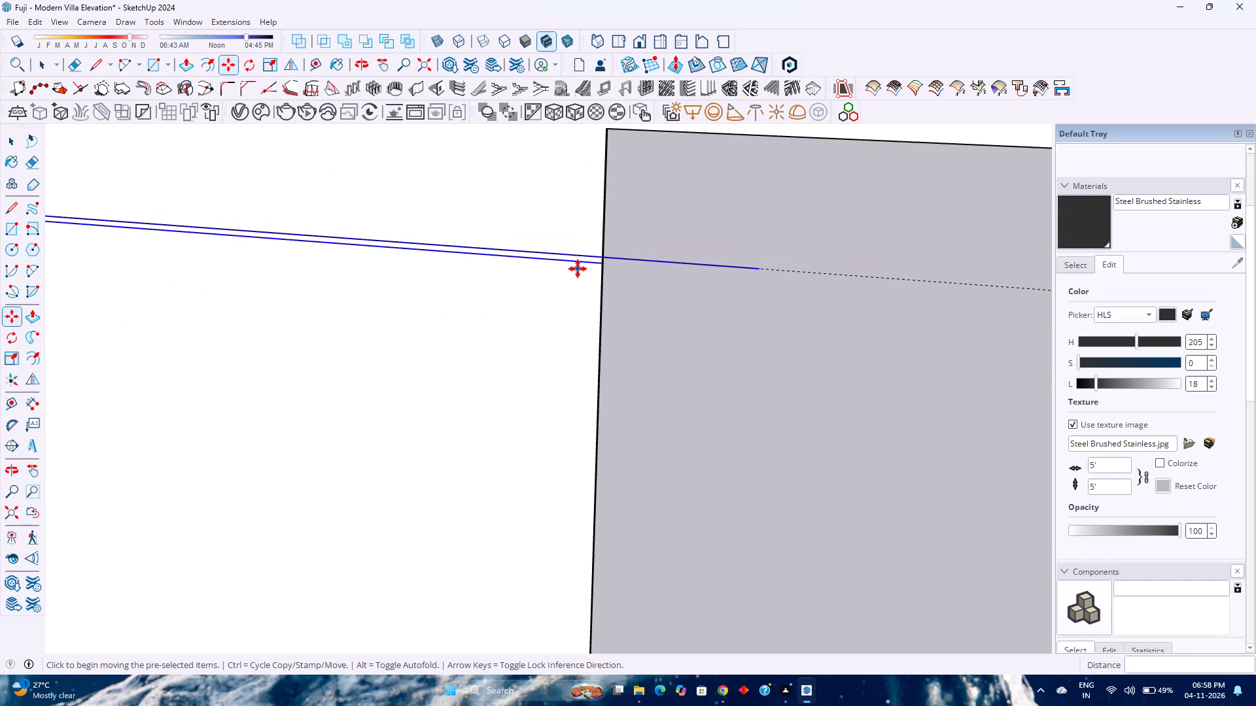
type("/30")
key("Return")
Erase the top guide and the groove line ends projecting into the arched panel's central opening.
scroll(573, 273, "down", 8)
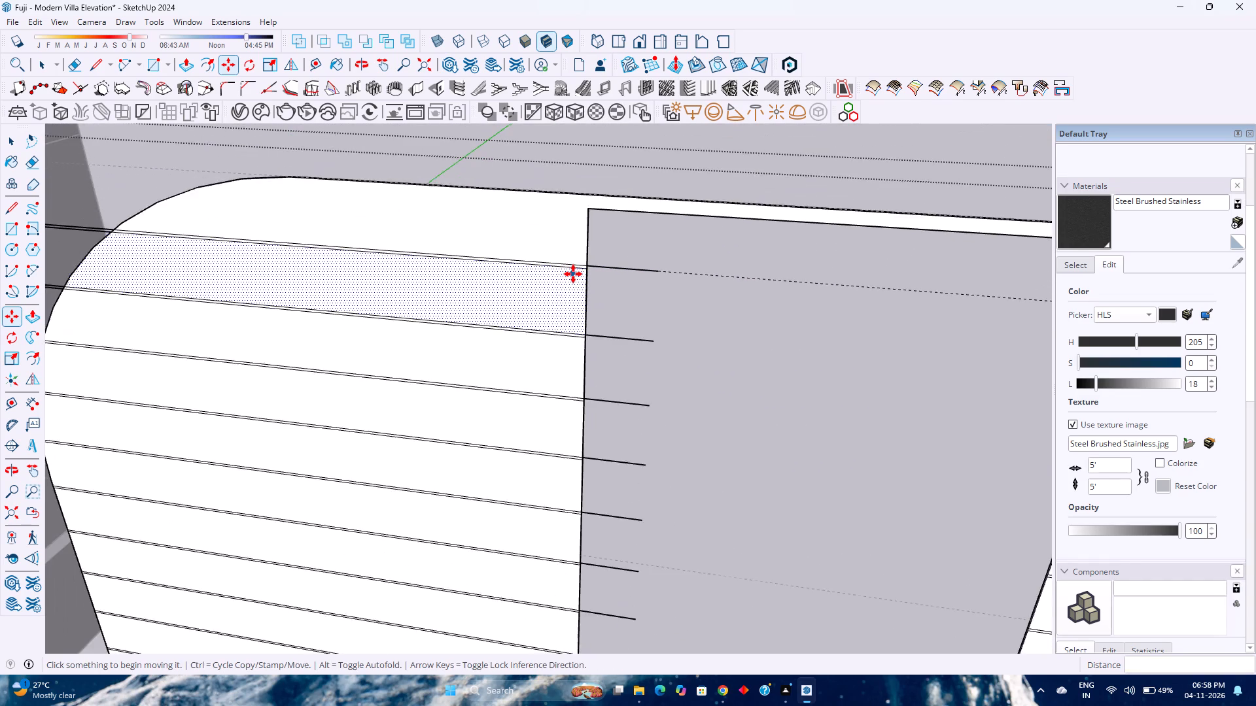
scroll(573, 274, "down", 12)
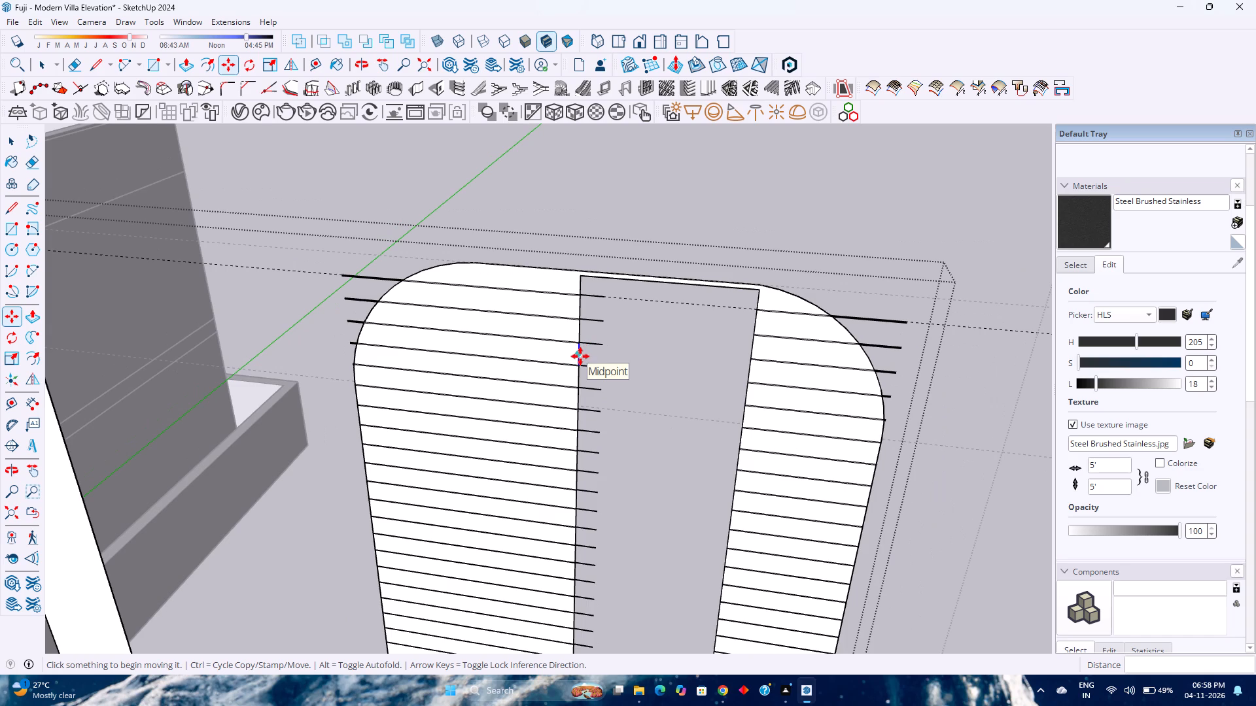
scroll(580, 356, "down", 8)
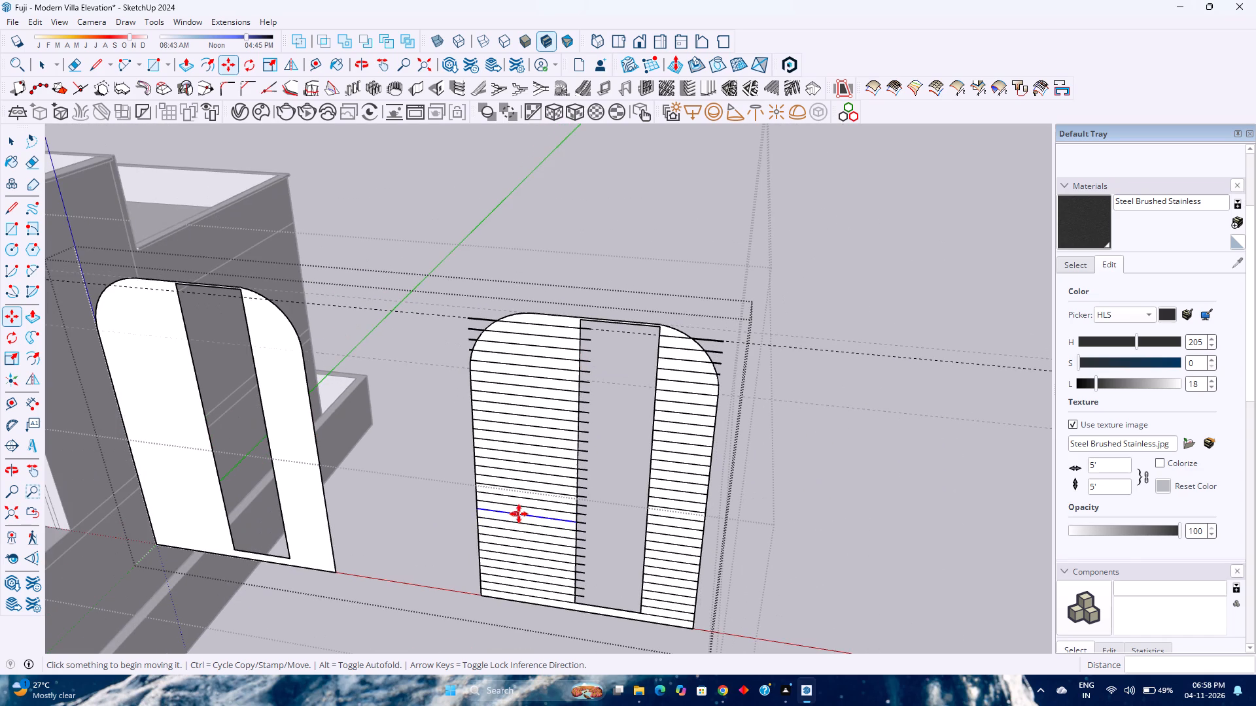
key("e")
left_click_drag(591, 329, 589, 348)
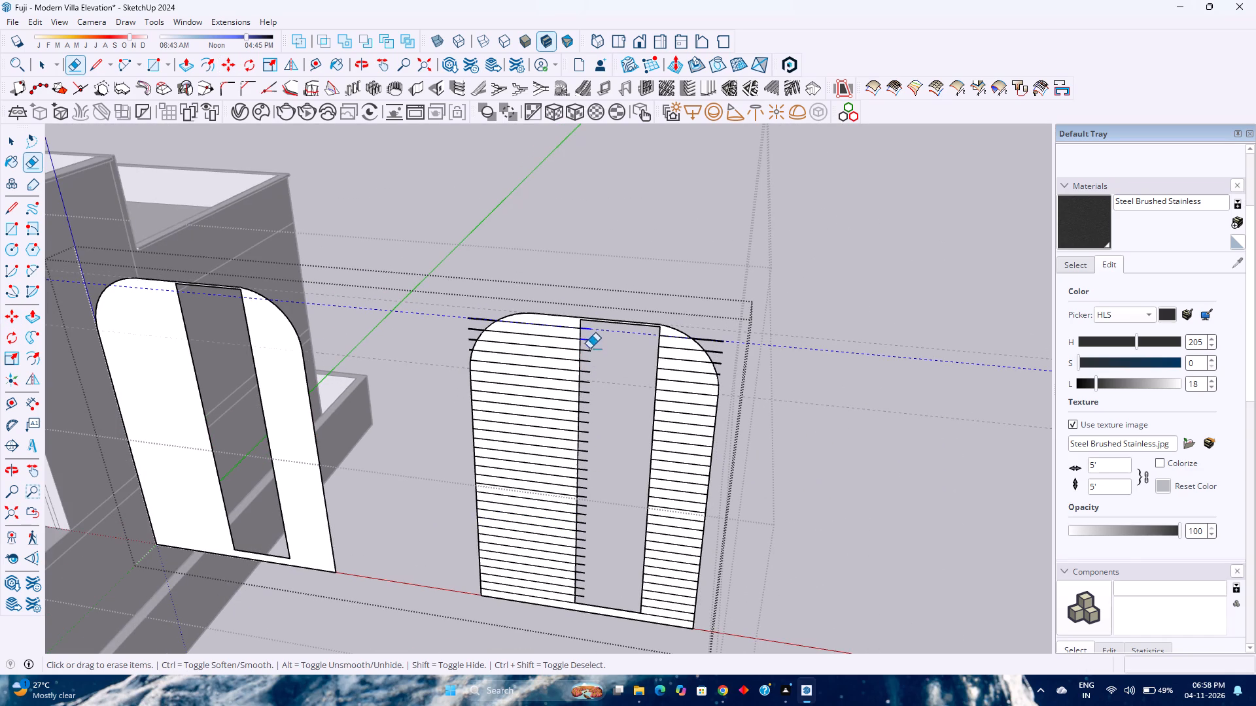
left_click_drag(589, 348, 587, 503)
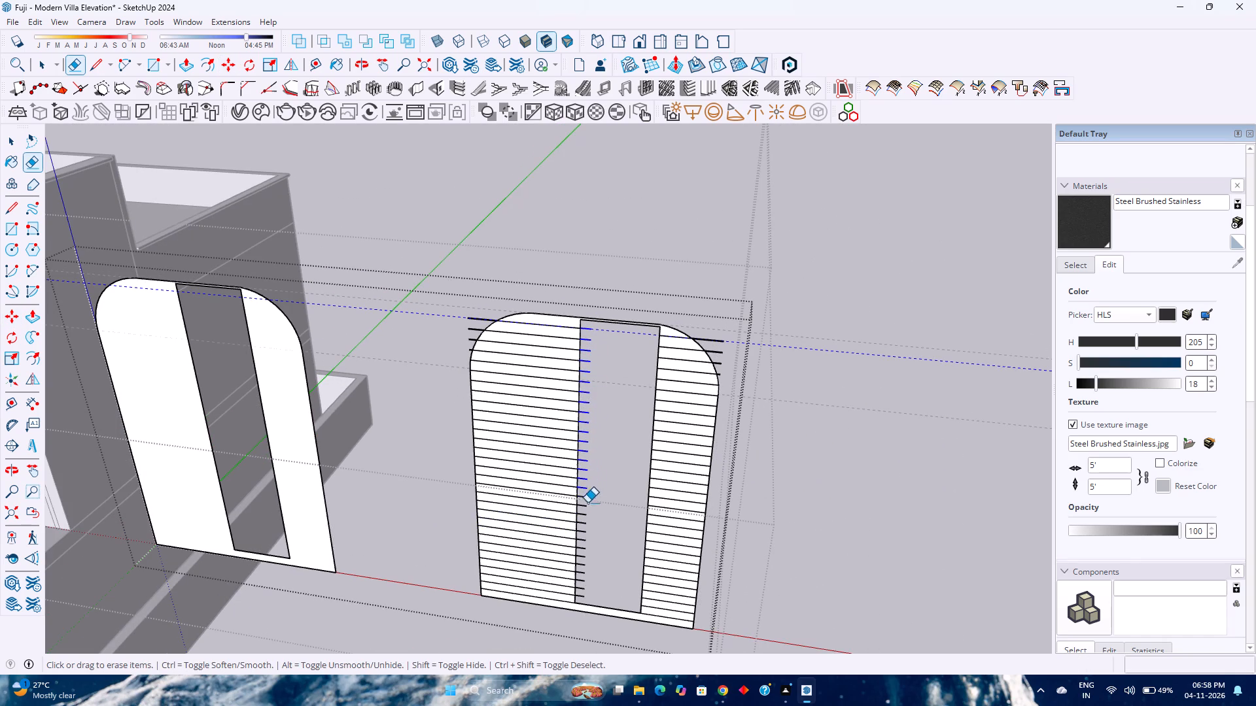
left_click_drag(587, 503, 585, 594)
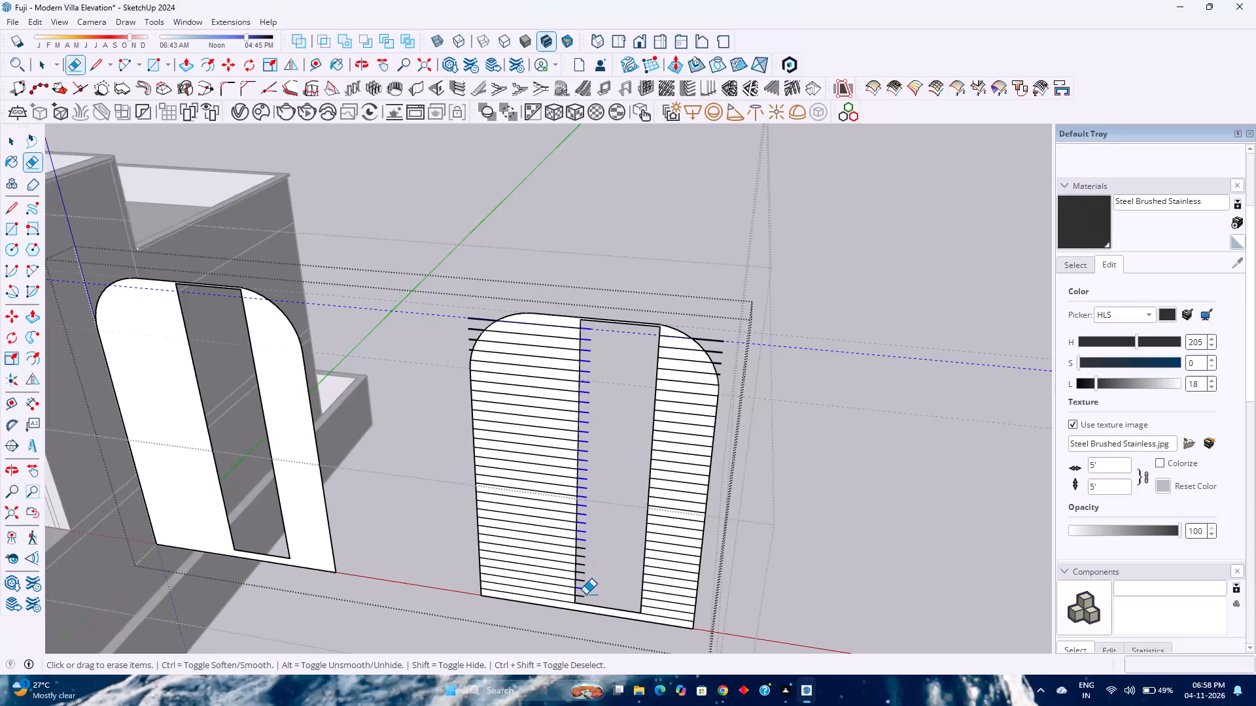
left_click_drag(585, 594, 580, 544)
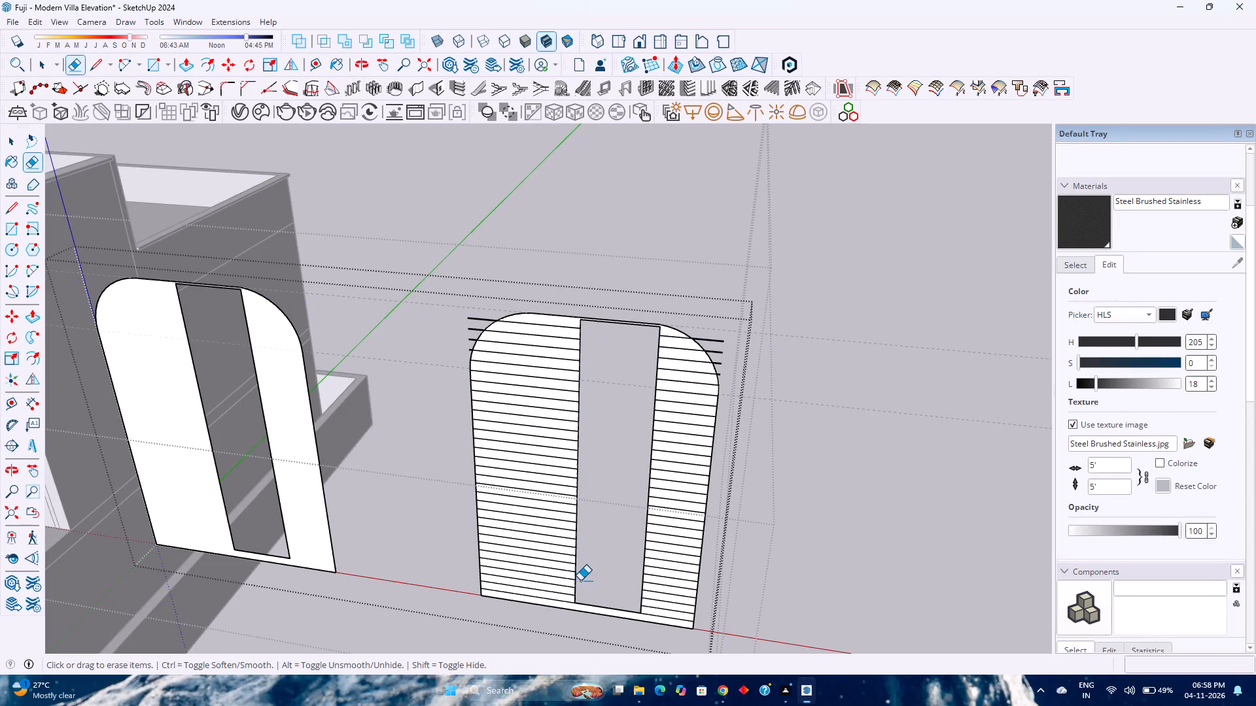
Erase the leftover line stub at the bottom corner of the central opening.
scroll(586, 607, "up", 17)
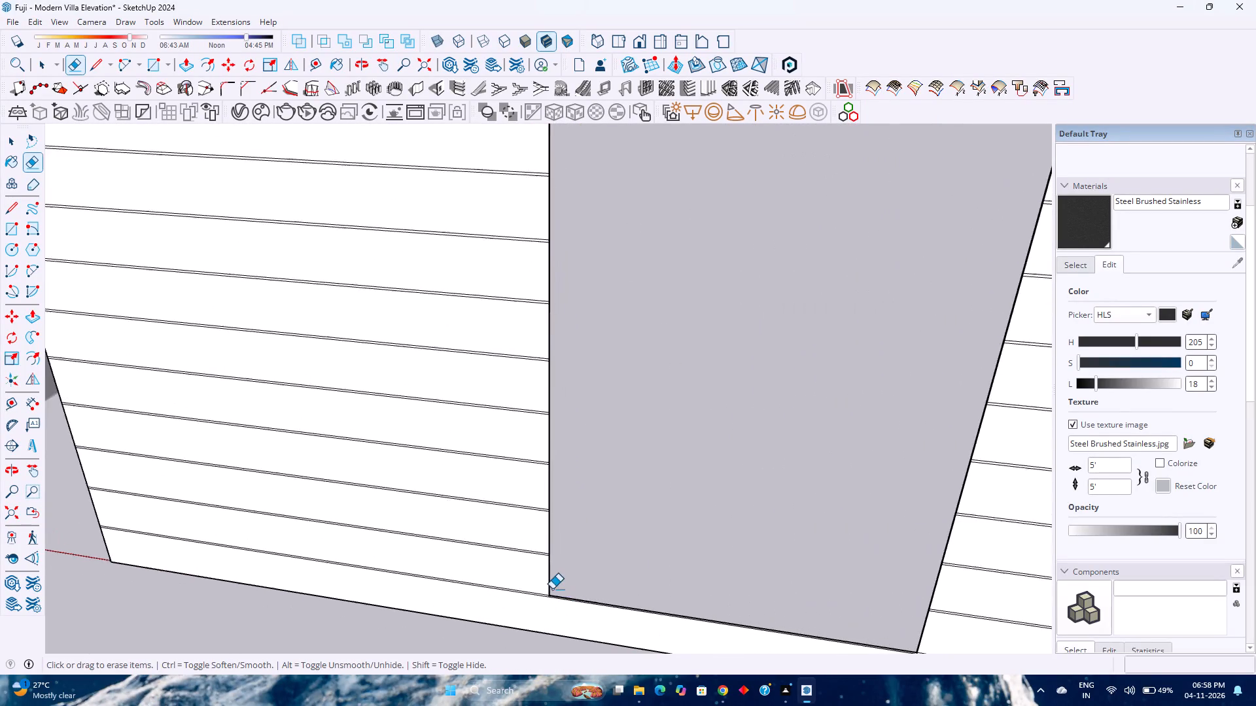
scroll(552, 589, "up", 12)
middle_click_drag(551, 594, 565, 552)
middle_click(580, 531)
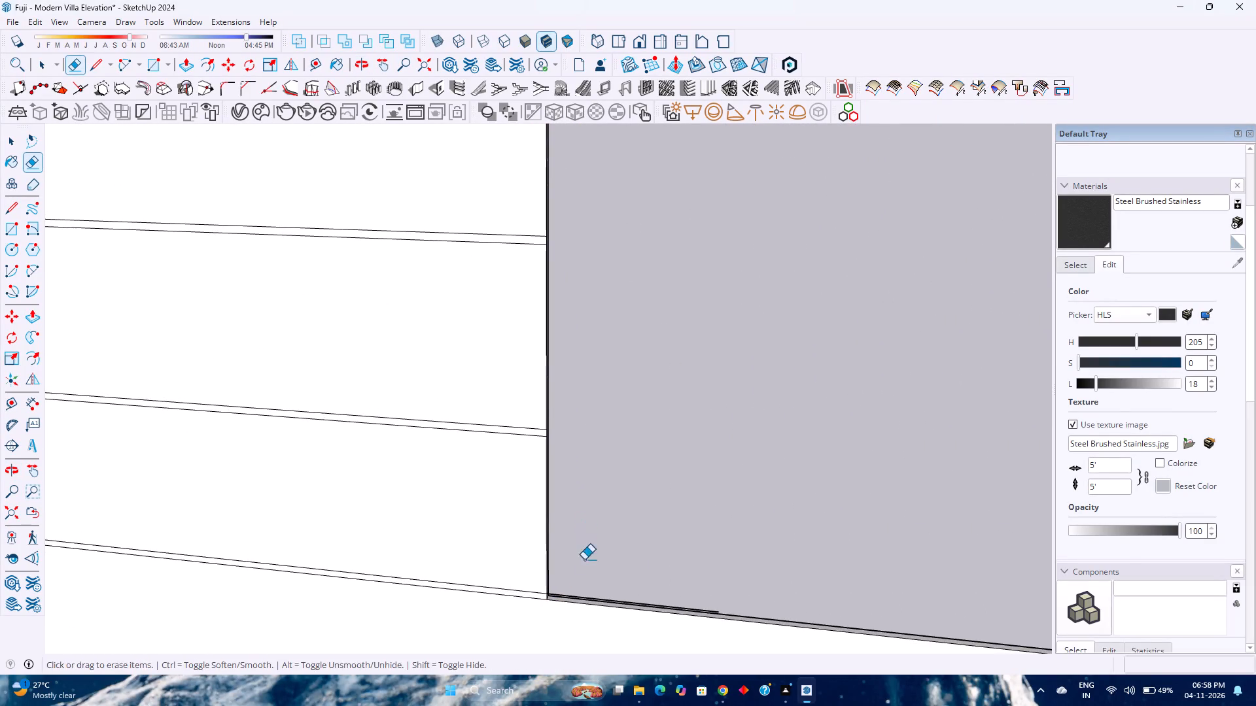
scroll(584, 585, "up", 2)
middle_click_drag(584, 585, 583, 548)
middle_click(583, 548)
middle_click_drag(583, 548, 584, 583)
scroll(582, 572, "down", 6)
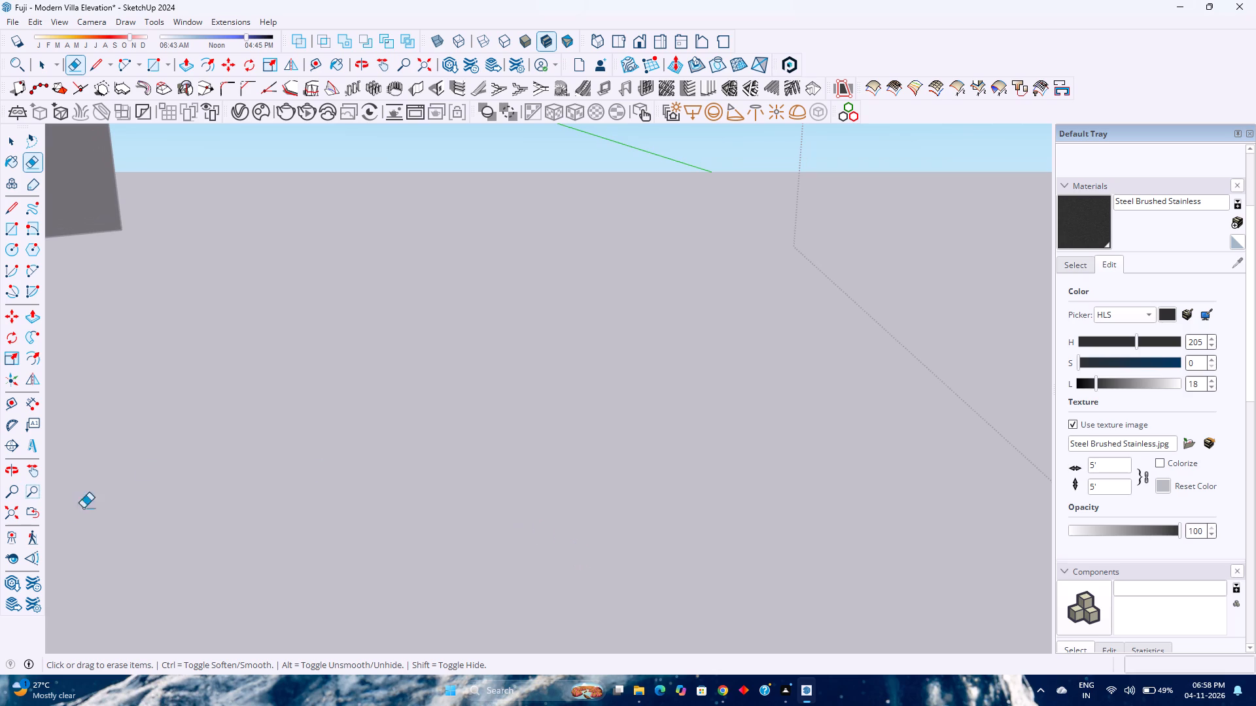
left_click(12, 509)
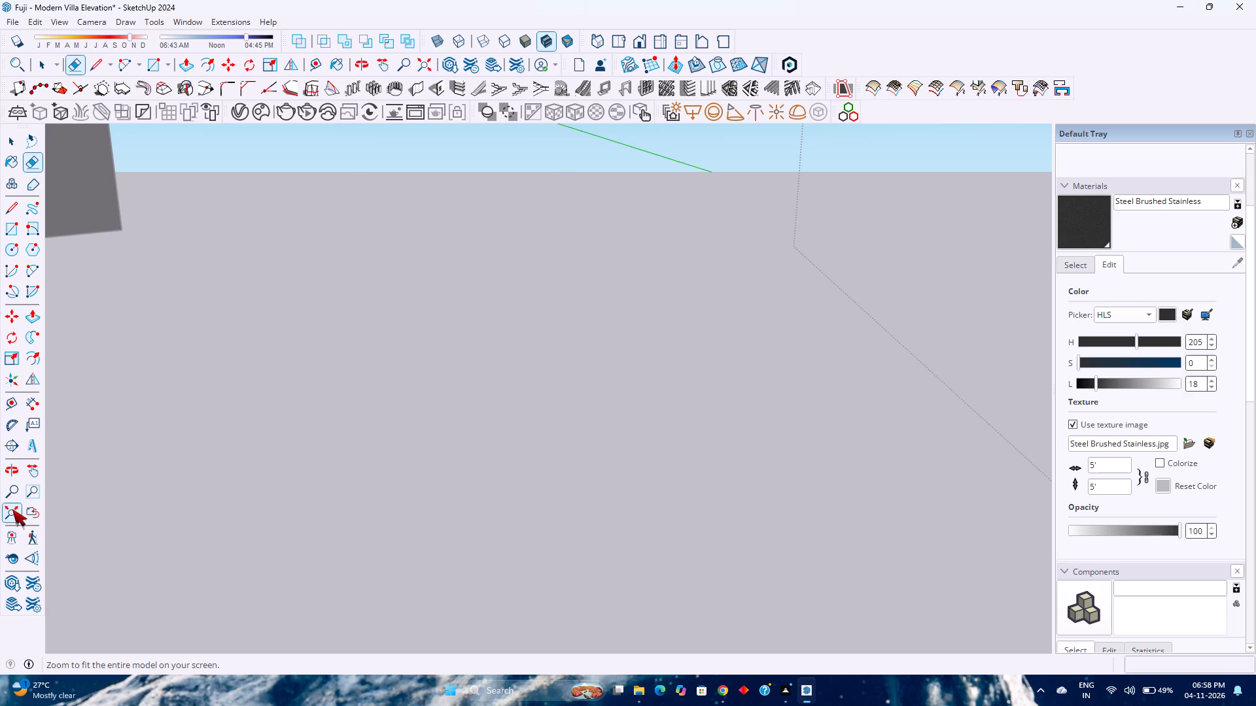
scroll(894, 408, "up", 8)
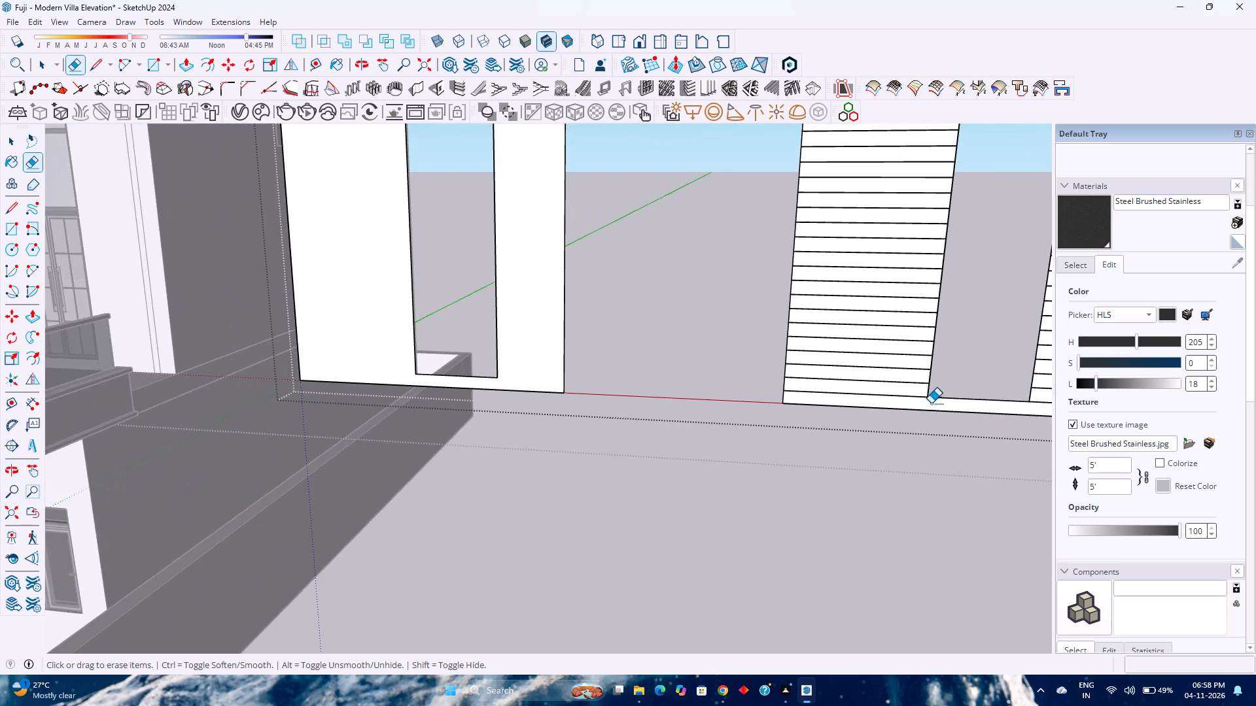
middle_click_drag(931, 403, 691, 475, "shift")
middle_click(691, 475, "shift")
scroll(703, 469, "up", 14)
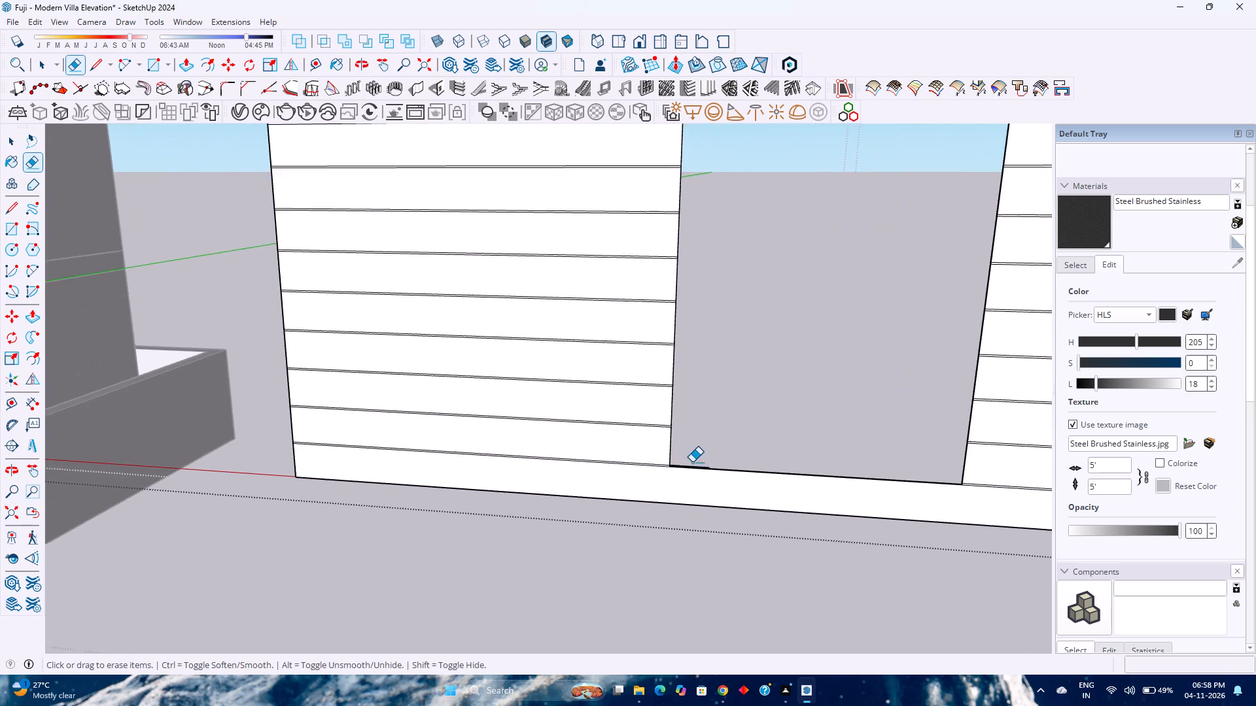
scroll(692, 462, "up", 8)
left_click(691, 469)
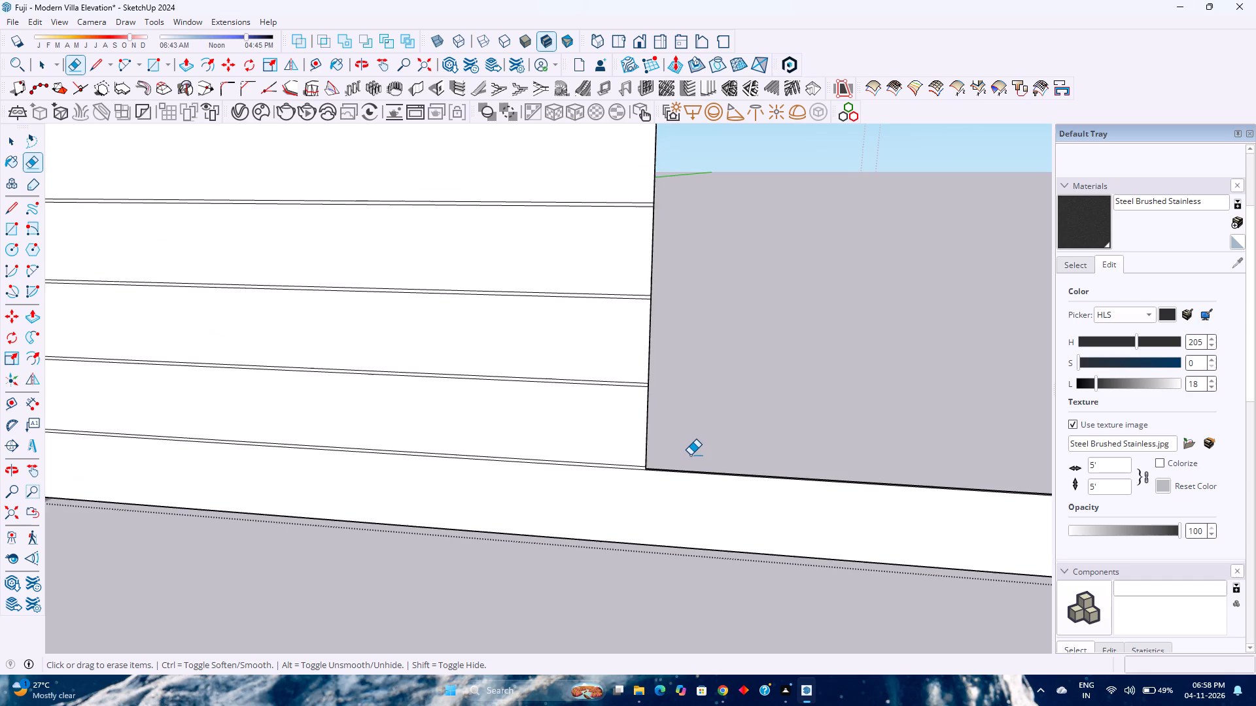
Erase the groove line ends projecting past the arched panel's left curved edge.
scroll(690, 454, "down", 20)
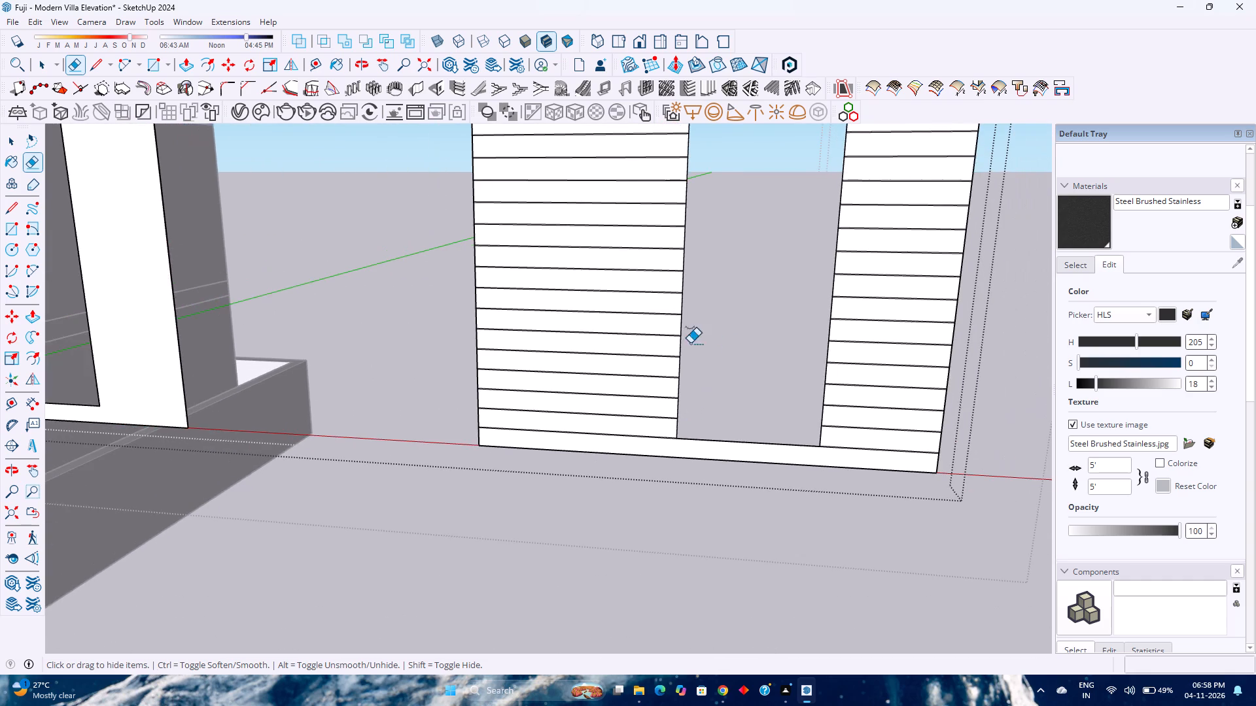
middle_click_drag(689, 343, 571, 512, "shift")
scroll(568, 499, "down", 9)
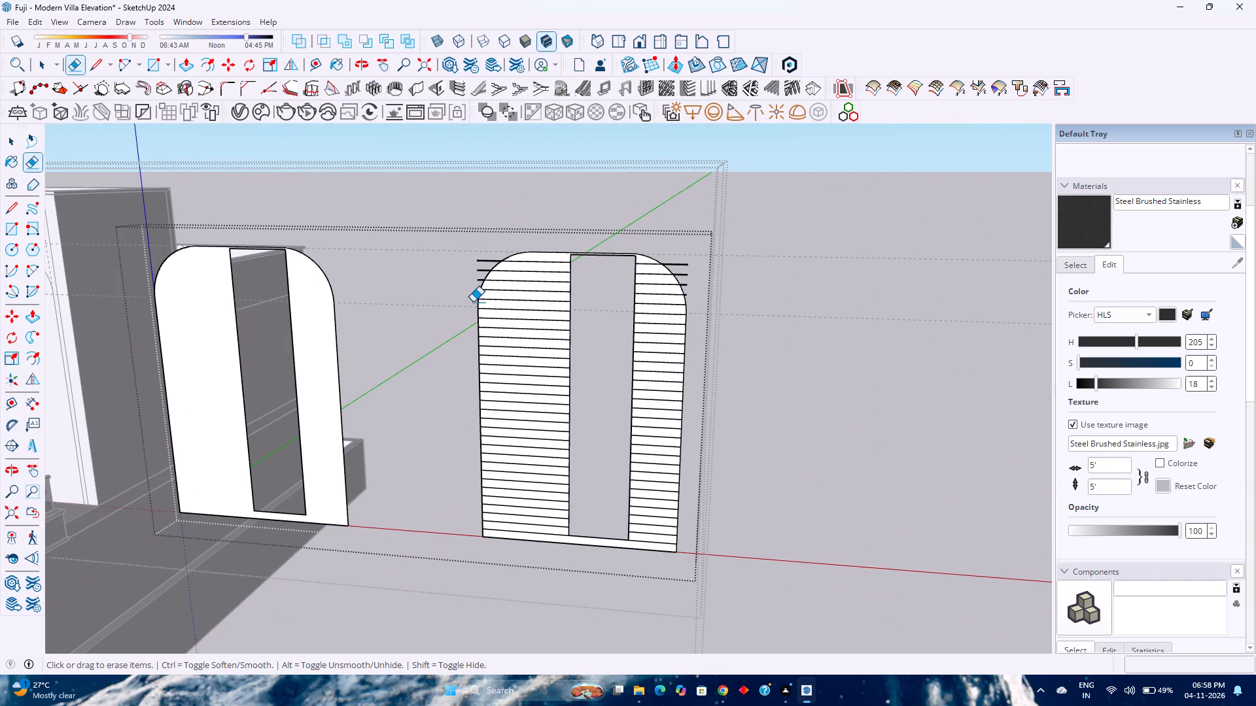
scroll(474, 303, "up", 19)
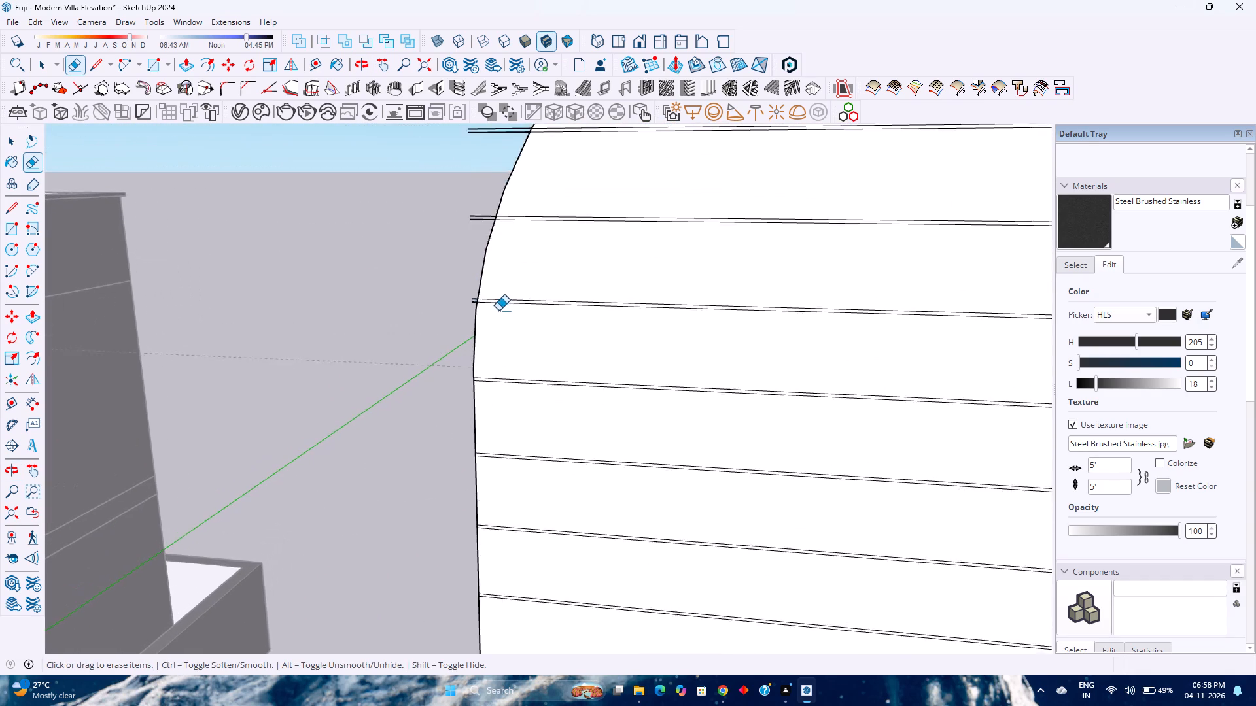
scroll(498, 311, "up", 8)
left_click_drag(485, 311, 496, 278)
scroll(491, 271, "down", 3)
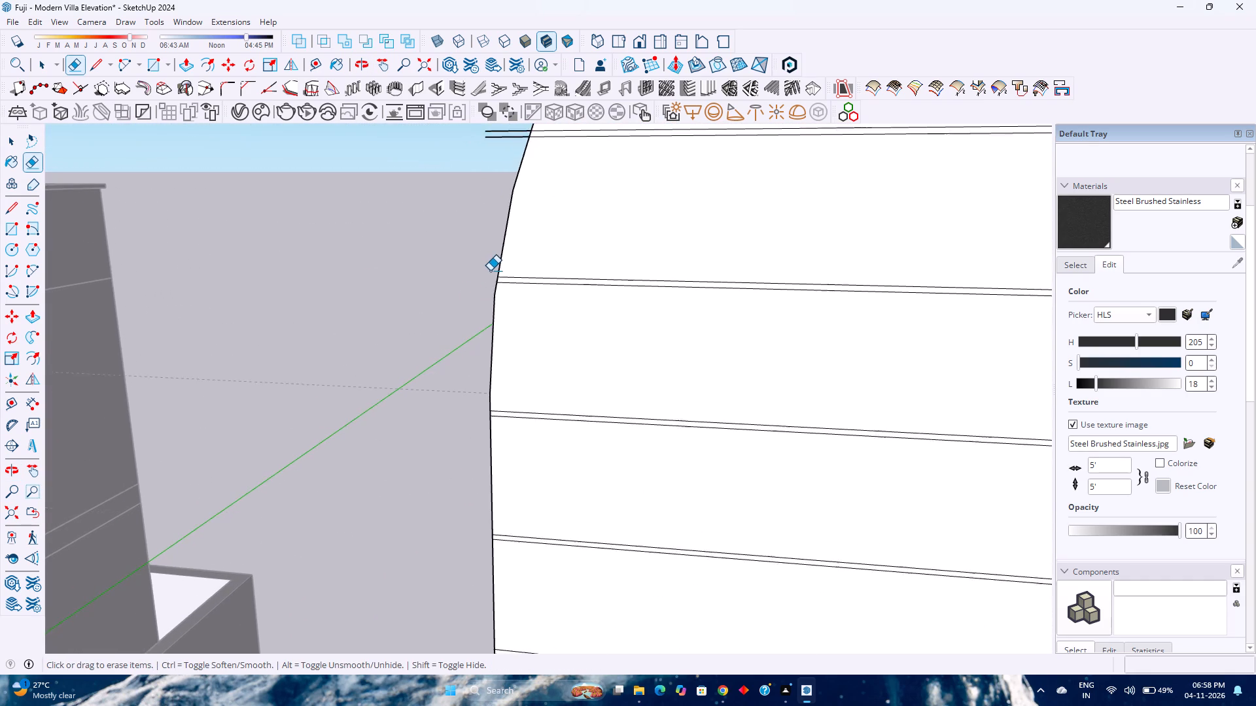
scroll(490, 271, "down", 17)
Undo the groove line erasures, copies and guide work back to the plain arched panel with no grooves.
key("ctrl+z")
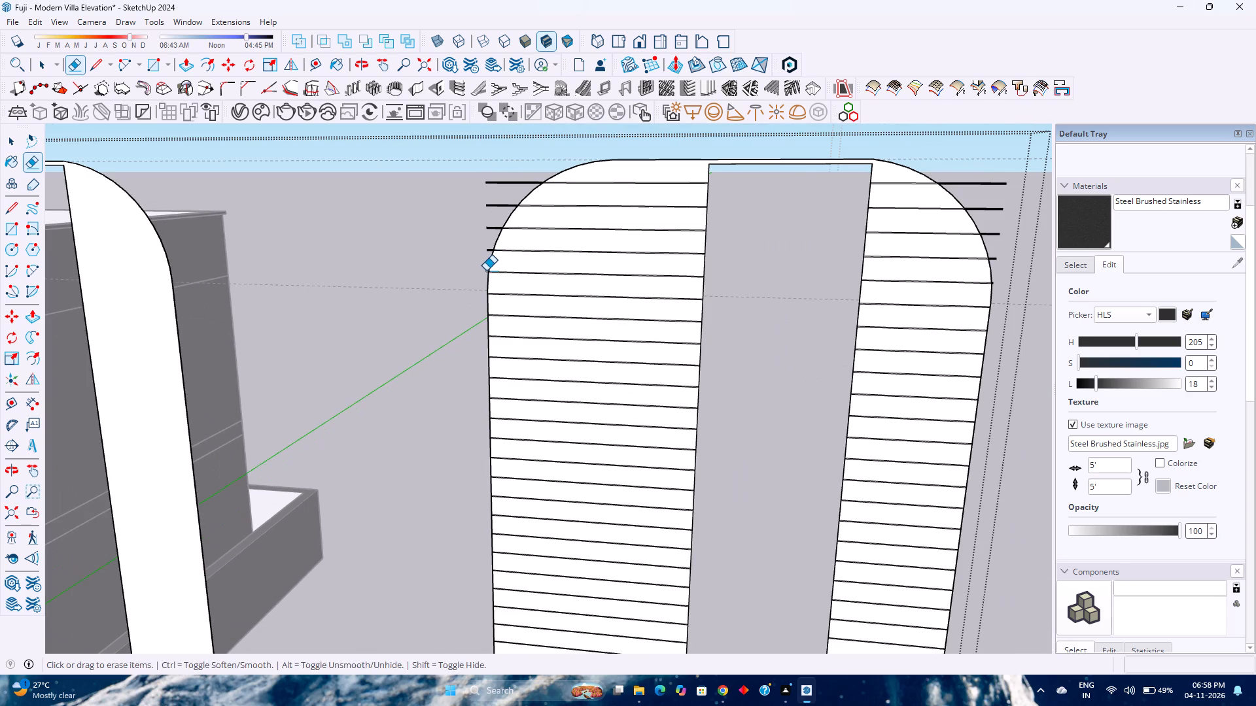
key("ctrl+z")
key("ctrl+z")
key("ctrl+z")
key("ctrl+z")
key("ctrl+z")
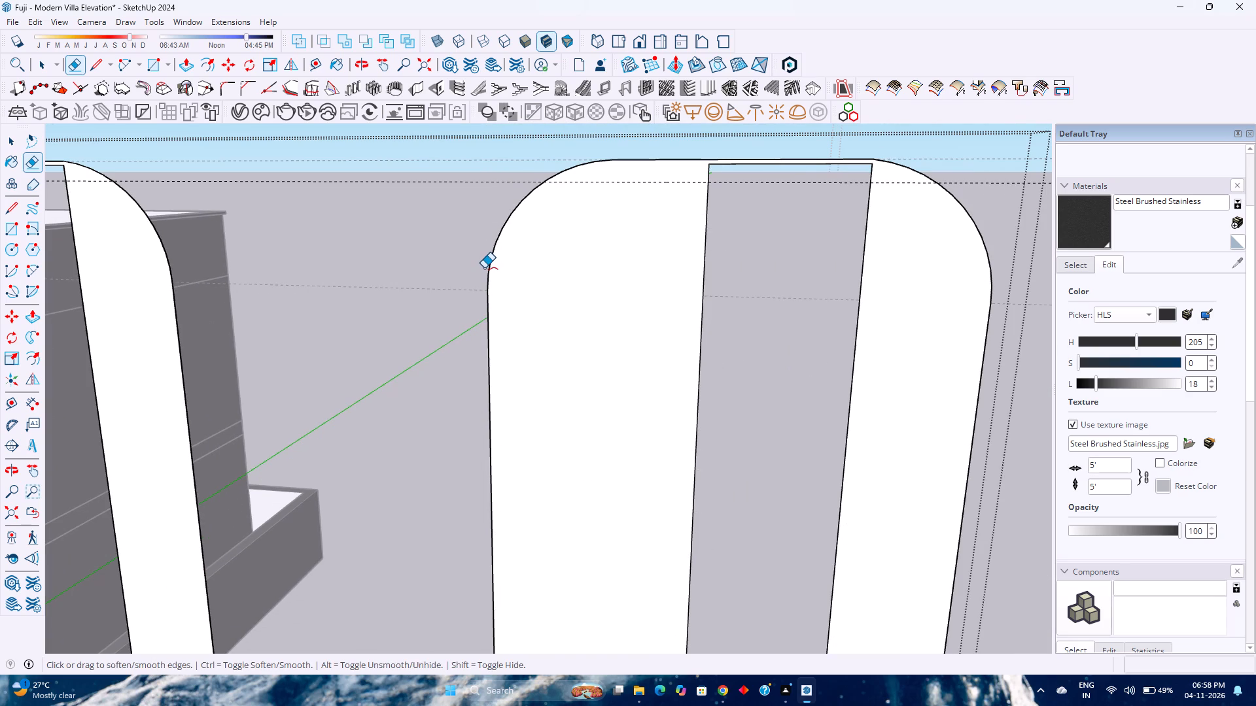
key("ctrl+z")
key("ctrl+z")
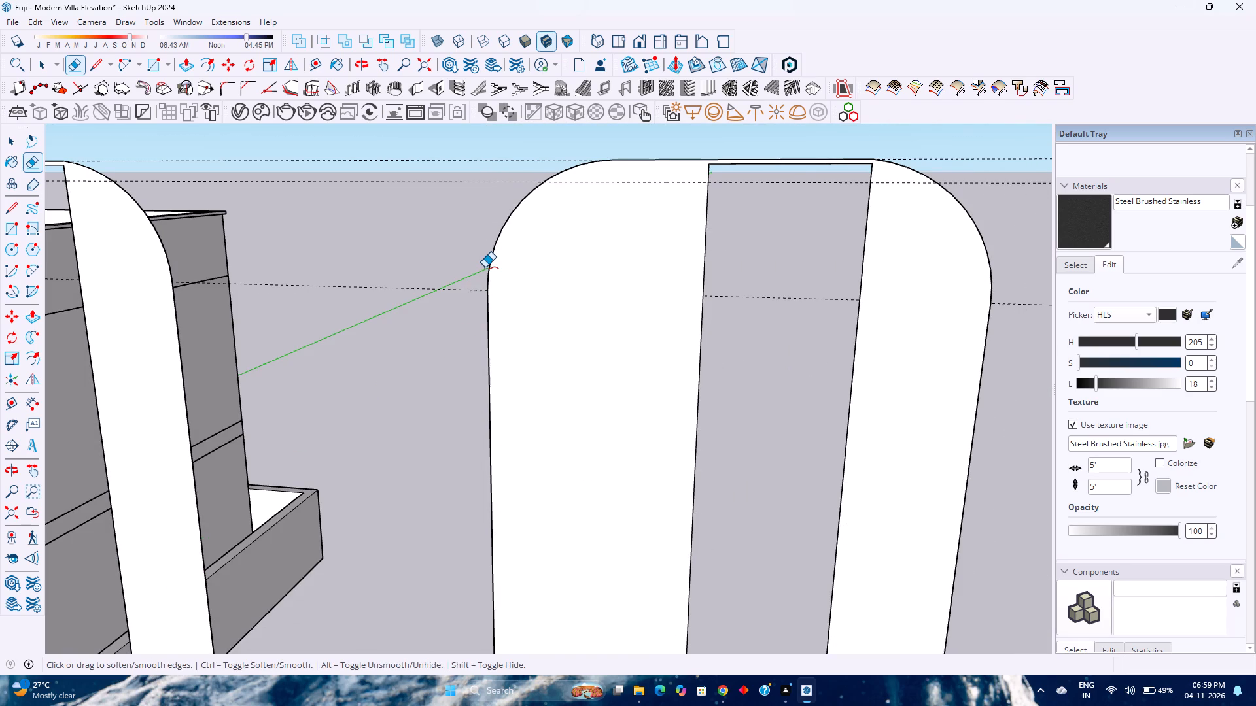
key("ctrl+z")
key("ctrl+z")
key("ctrl+z")
key("ctrl+z")
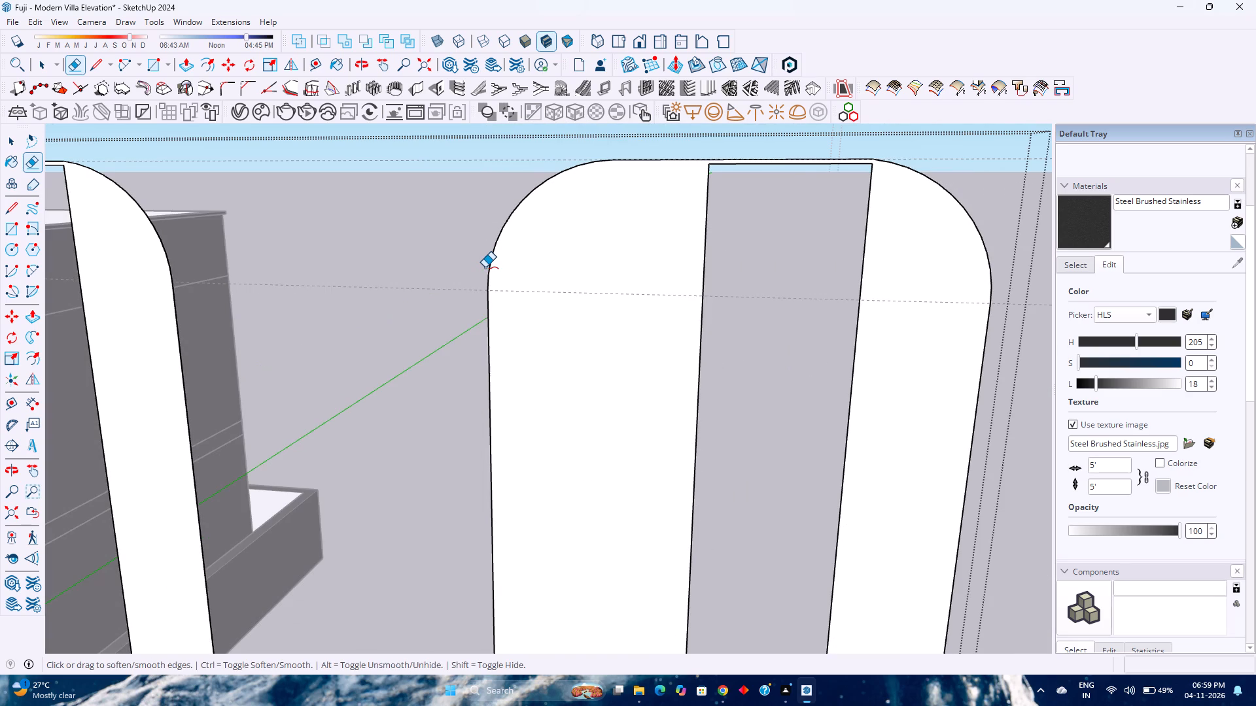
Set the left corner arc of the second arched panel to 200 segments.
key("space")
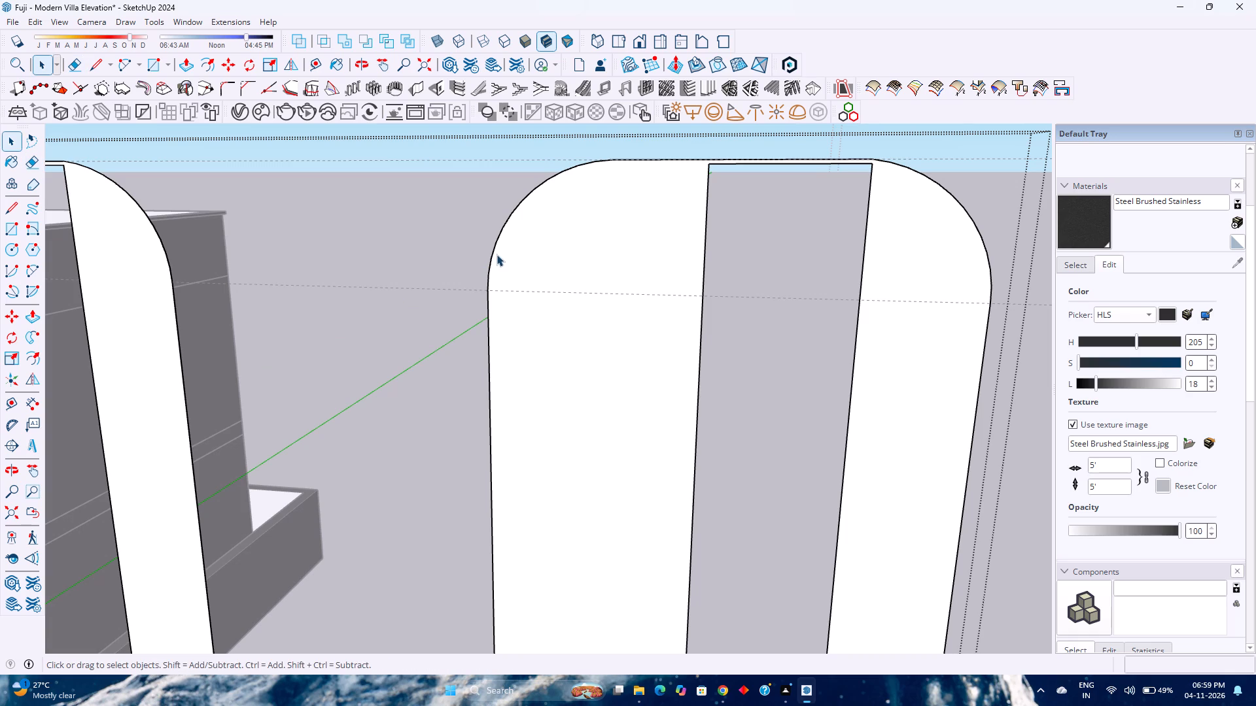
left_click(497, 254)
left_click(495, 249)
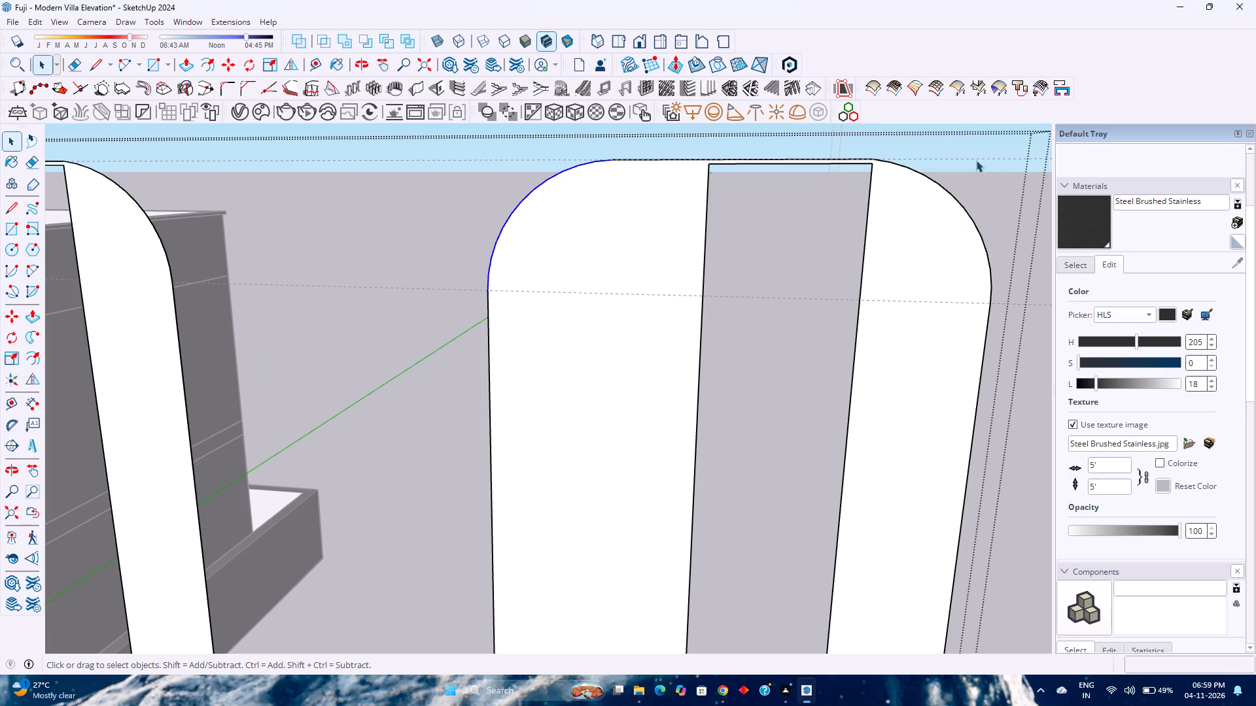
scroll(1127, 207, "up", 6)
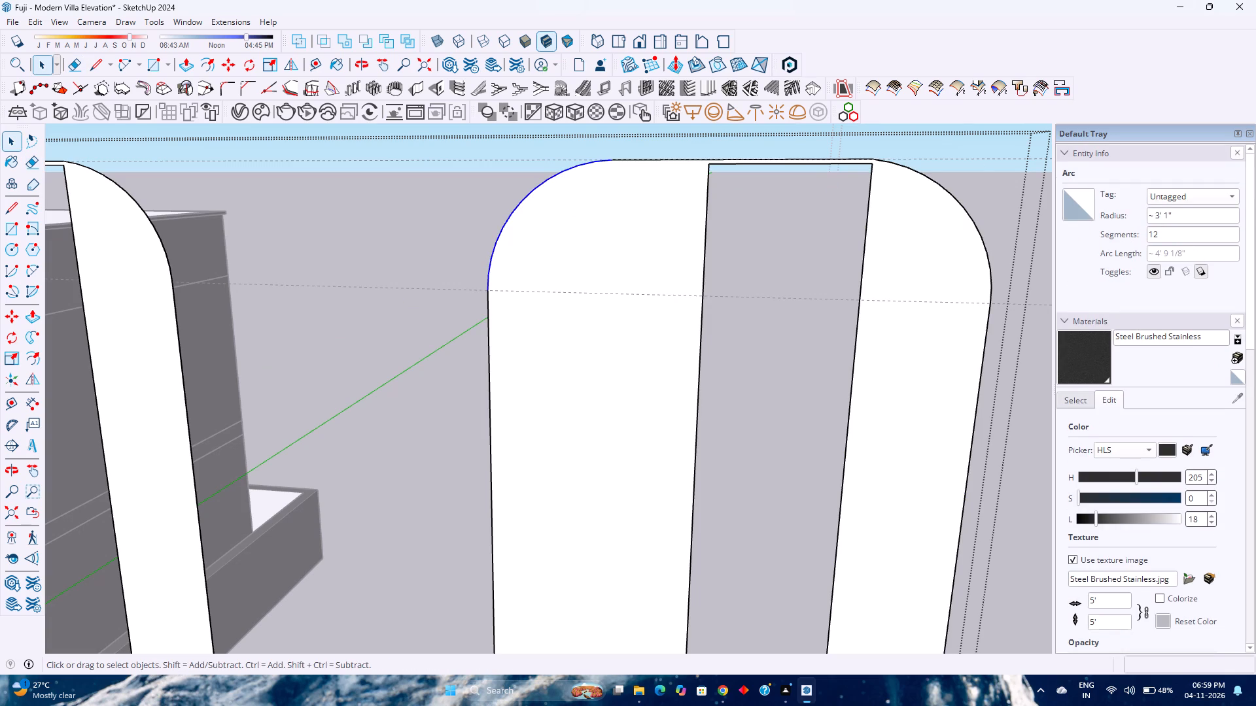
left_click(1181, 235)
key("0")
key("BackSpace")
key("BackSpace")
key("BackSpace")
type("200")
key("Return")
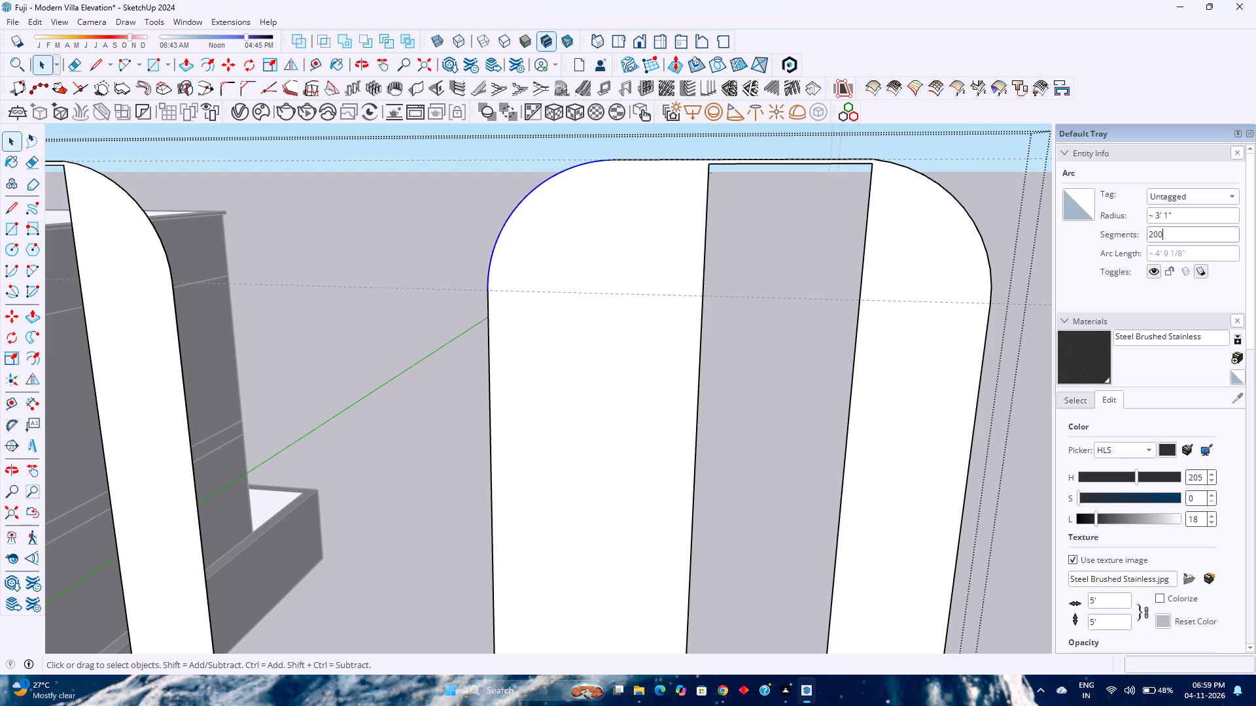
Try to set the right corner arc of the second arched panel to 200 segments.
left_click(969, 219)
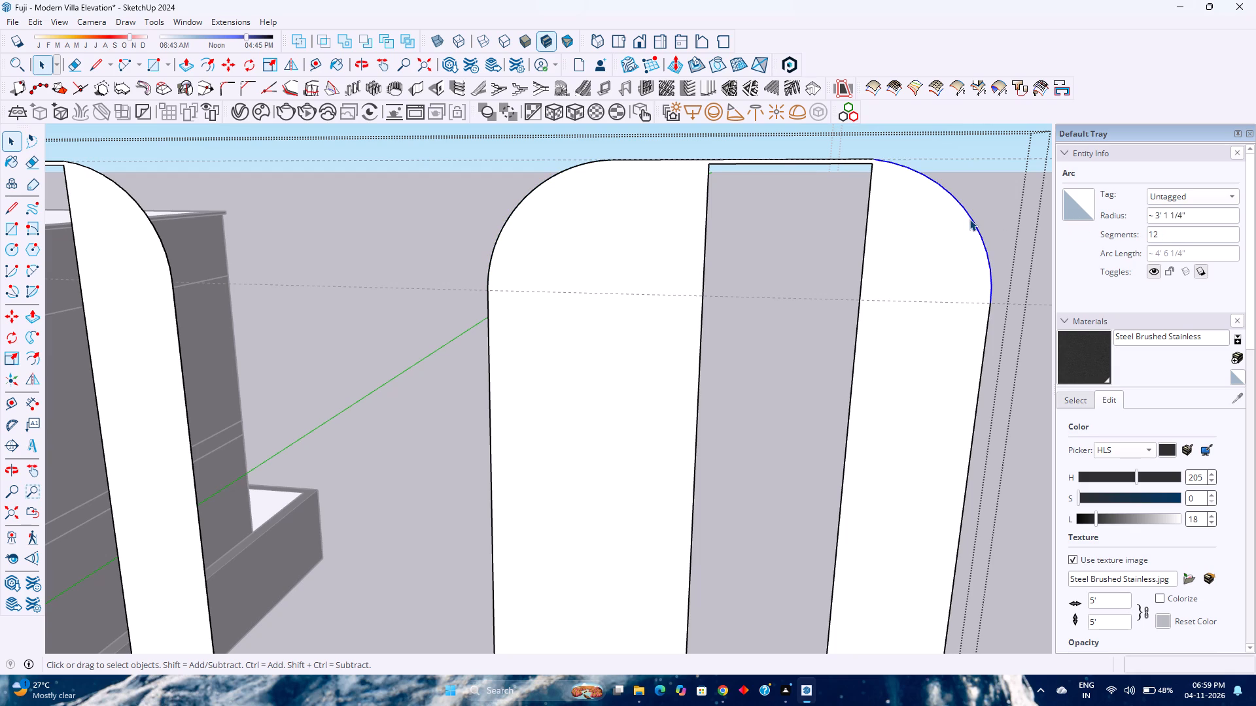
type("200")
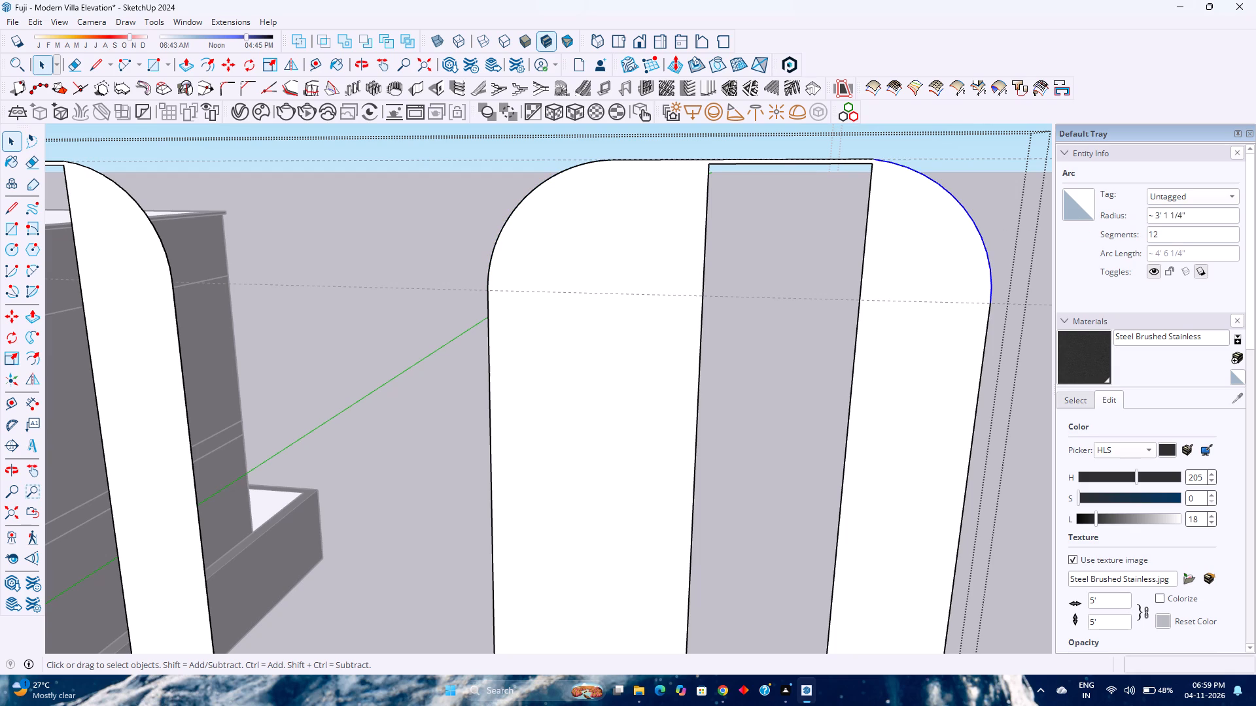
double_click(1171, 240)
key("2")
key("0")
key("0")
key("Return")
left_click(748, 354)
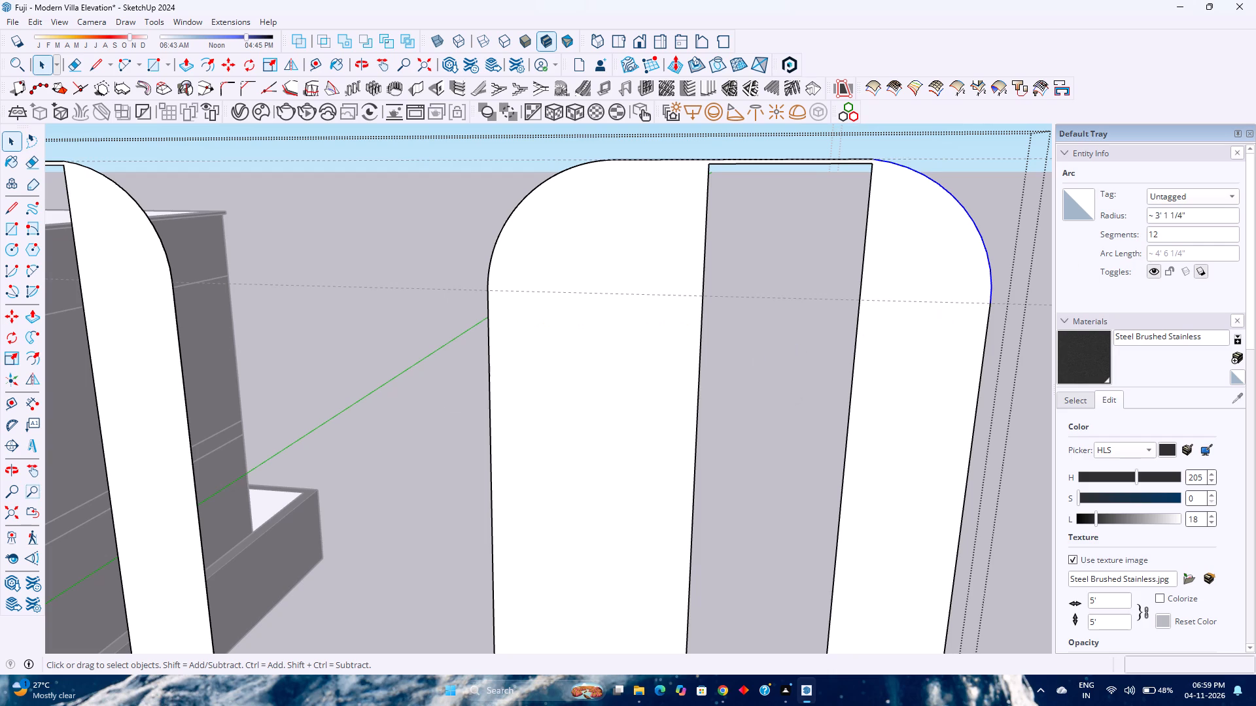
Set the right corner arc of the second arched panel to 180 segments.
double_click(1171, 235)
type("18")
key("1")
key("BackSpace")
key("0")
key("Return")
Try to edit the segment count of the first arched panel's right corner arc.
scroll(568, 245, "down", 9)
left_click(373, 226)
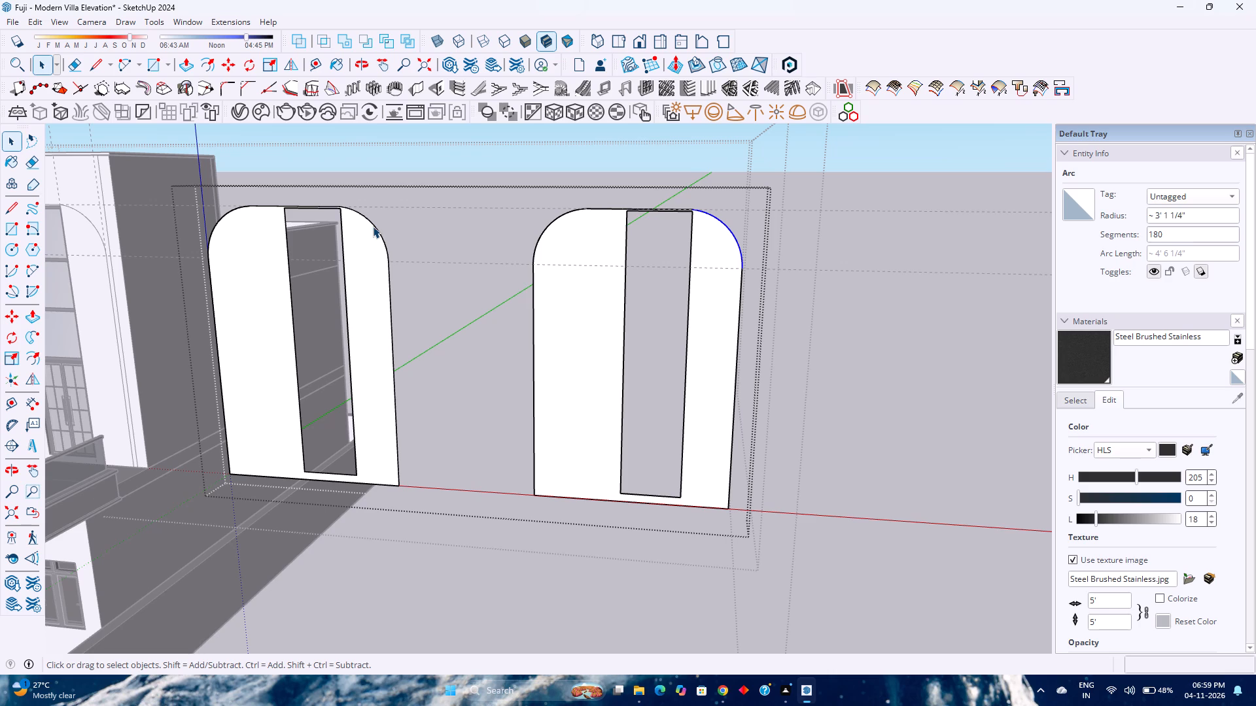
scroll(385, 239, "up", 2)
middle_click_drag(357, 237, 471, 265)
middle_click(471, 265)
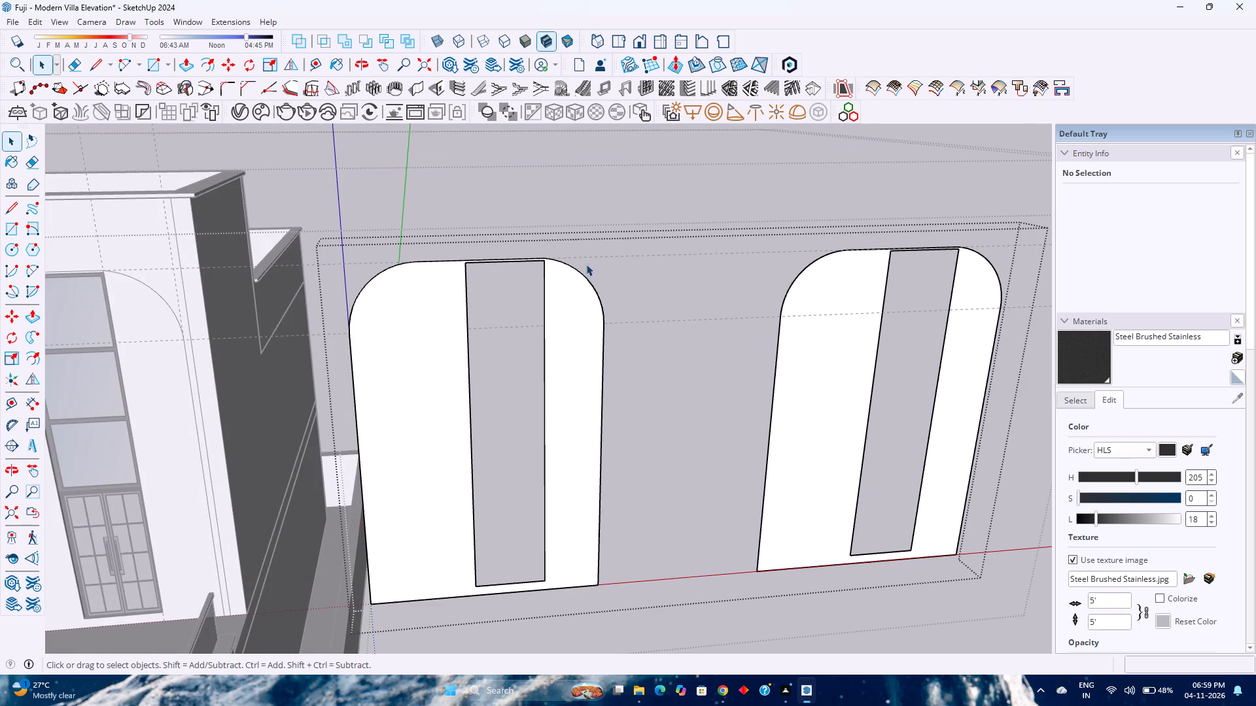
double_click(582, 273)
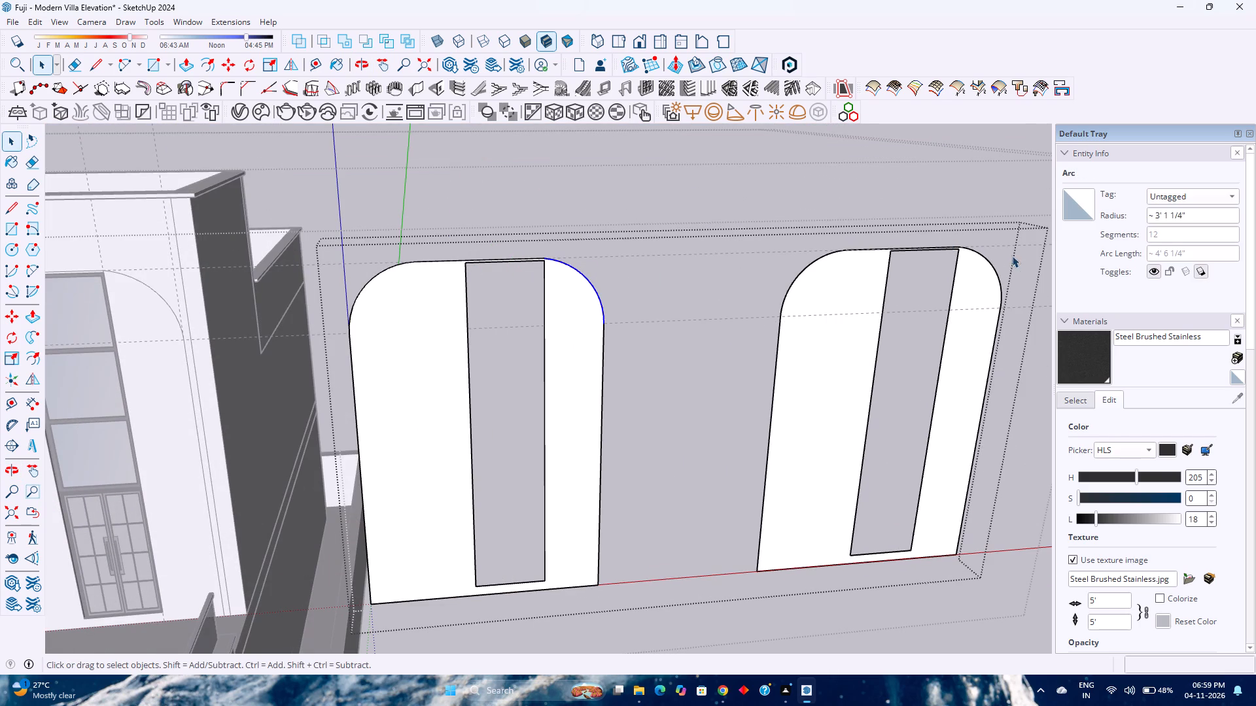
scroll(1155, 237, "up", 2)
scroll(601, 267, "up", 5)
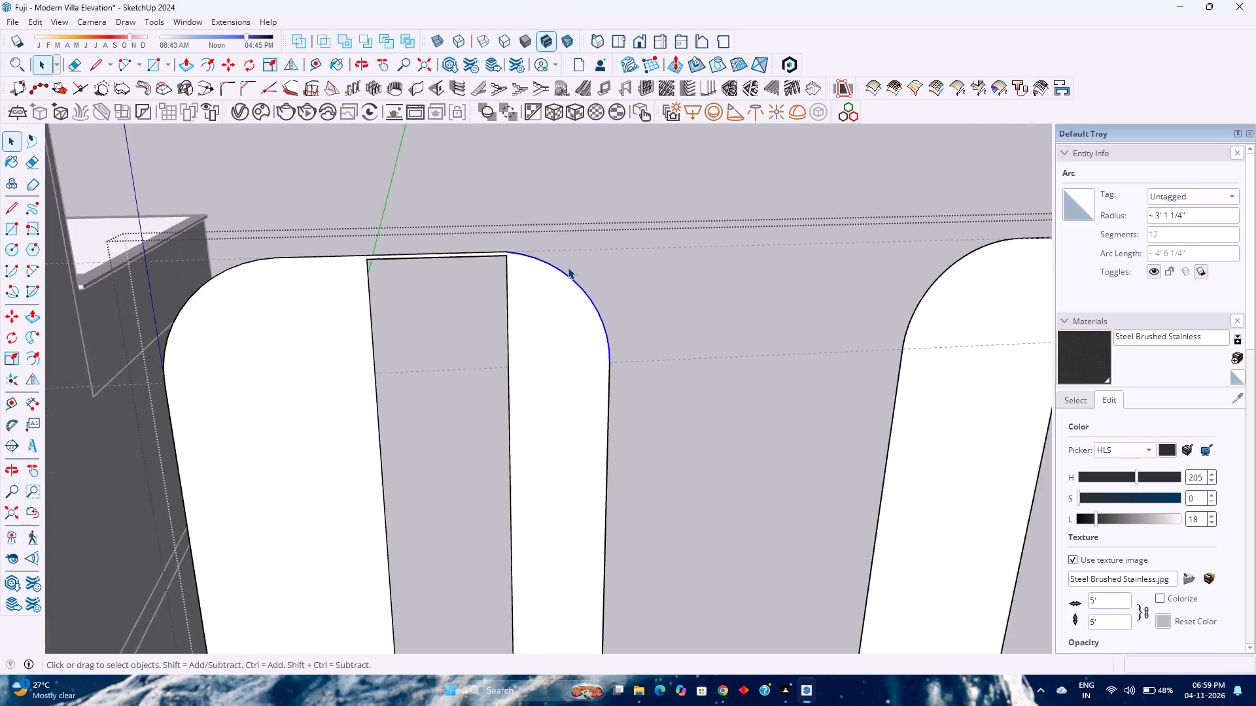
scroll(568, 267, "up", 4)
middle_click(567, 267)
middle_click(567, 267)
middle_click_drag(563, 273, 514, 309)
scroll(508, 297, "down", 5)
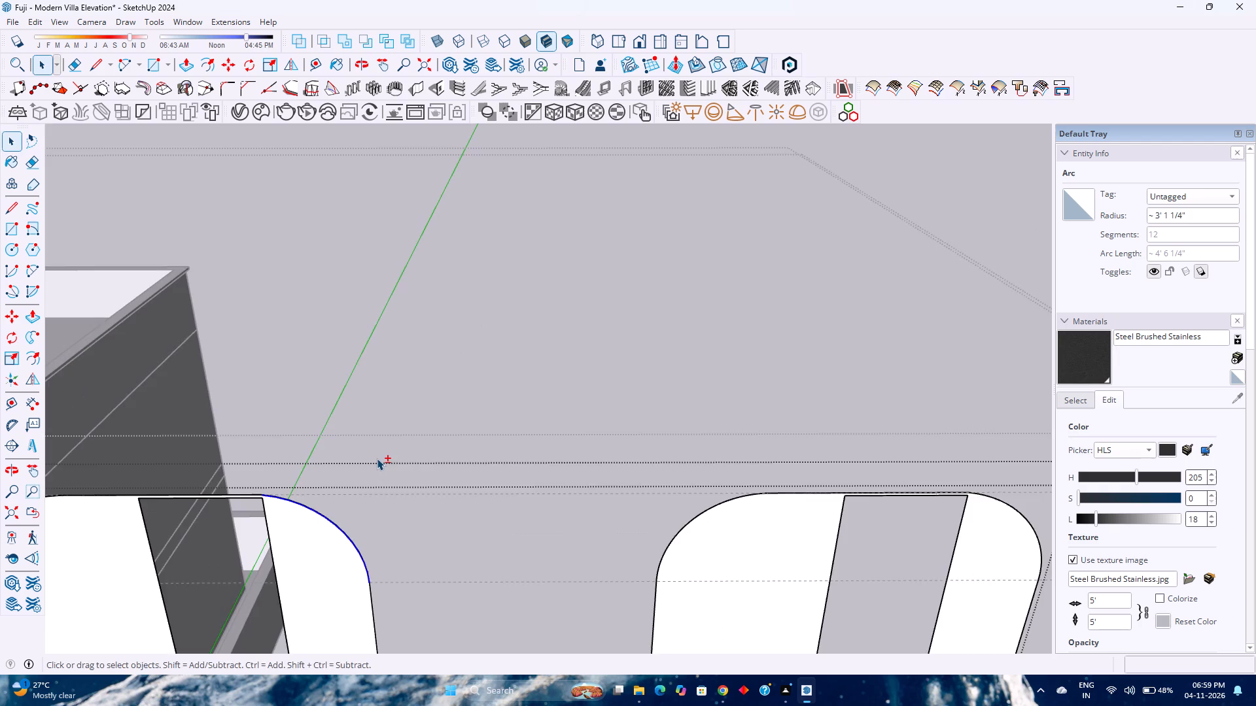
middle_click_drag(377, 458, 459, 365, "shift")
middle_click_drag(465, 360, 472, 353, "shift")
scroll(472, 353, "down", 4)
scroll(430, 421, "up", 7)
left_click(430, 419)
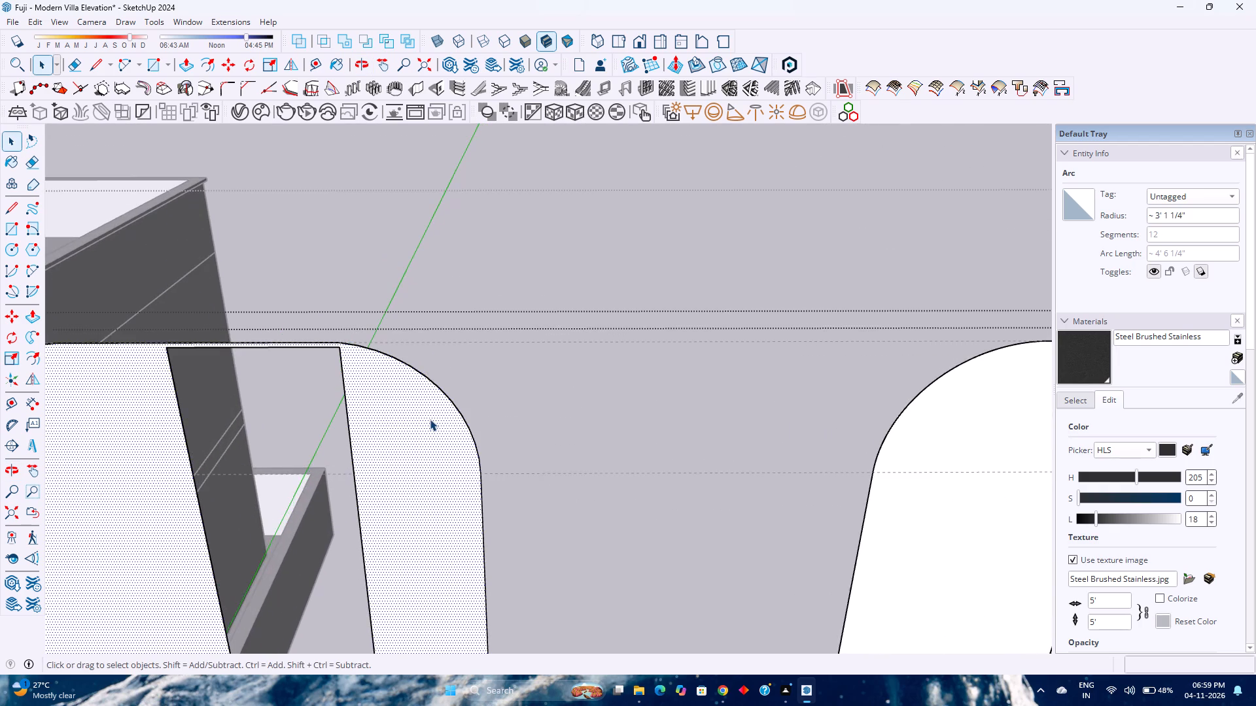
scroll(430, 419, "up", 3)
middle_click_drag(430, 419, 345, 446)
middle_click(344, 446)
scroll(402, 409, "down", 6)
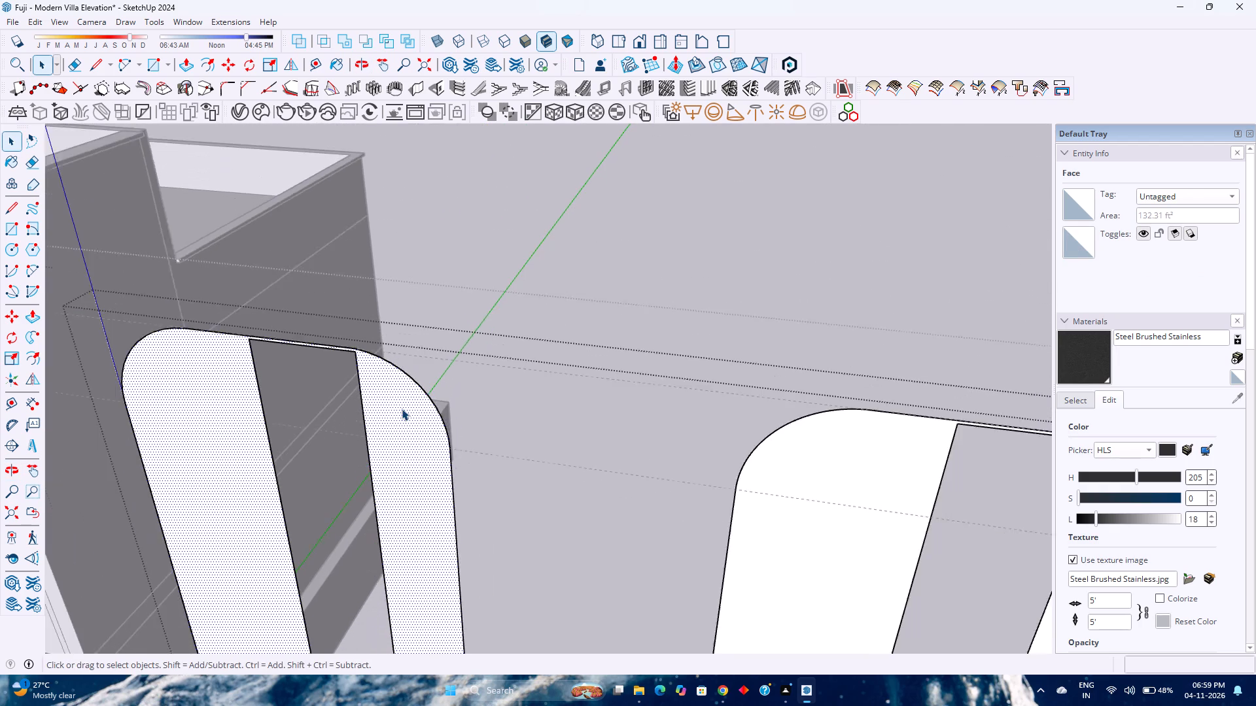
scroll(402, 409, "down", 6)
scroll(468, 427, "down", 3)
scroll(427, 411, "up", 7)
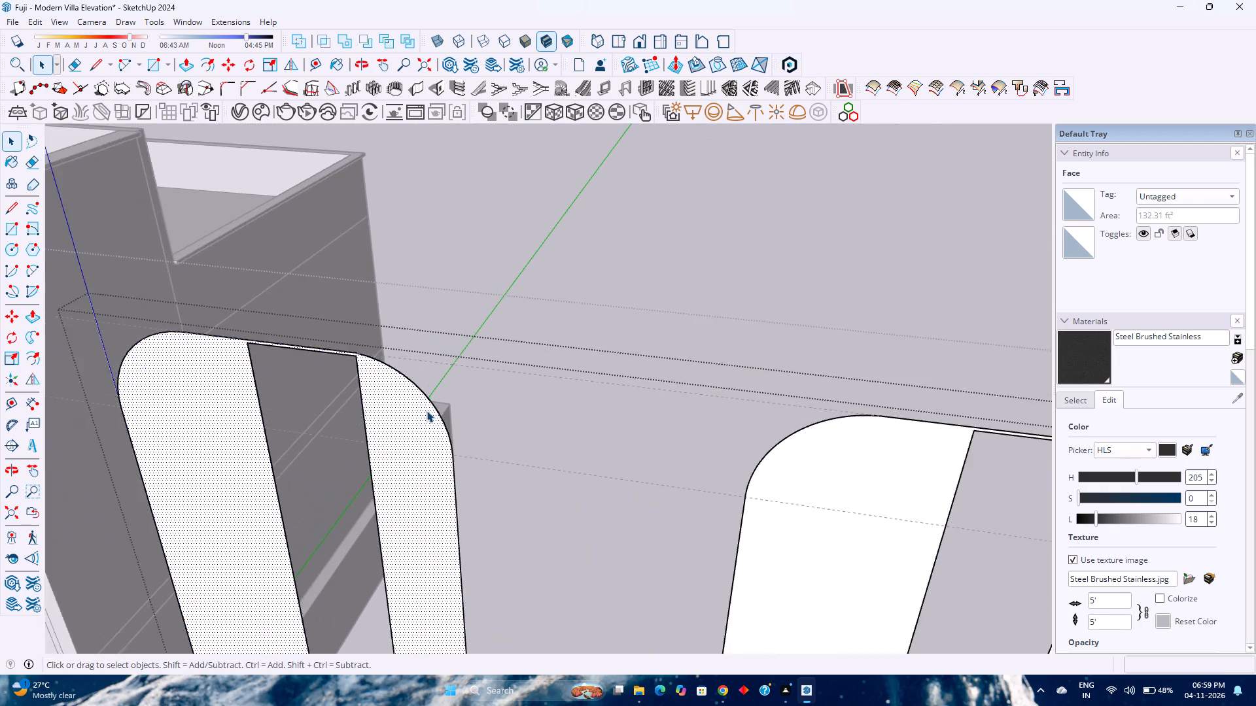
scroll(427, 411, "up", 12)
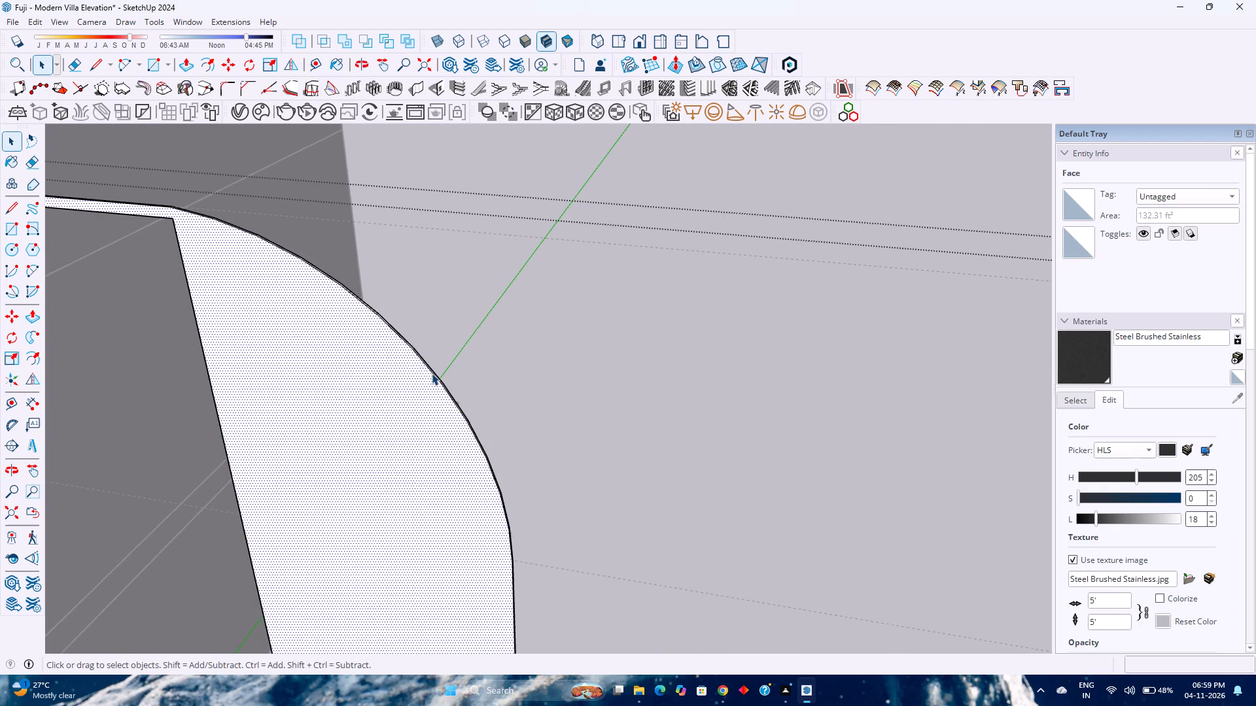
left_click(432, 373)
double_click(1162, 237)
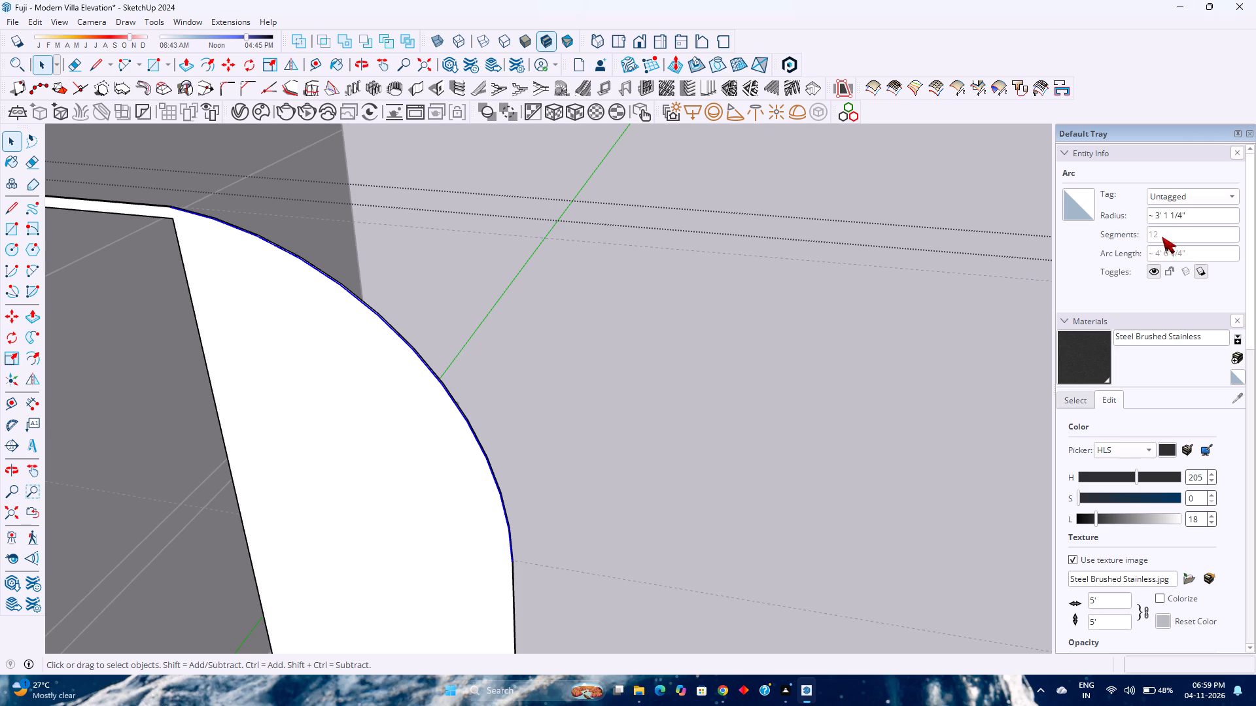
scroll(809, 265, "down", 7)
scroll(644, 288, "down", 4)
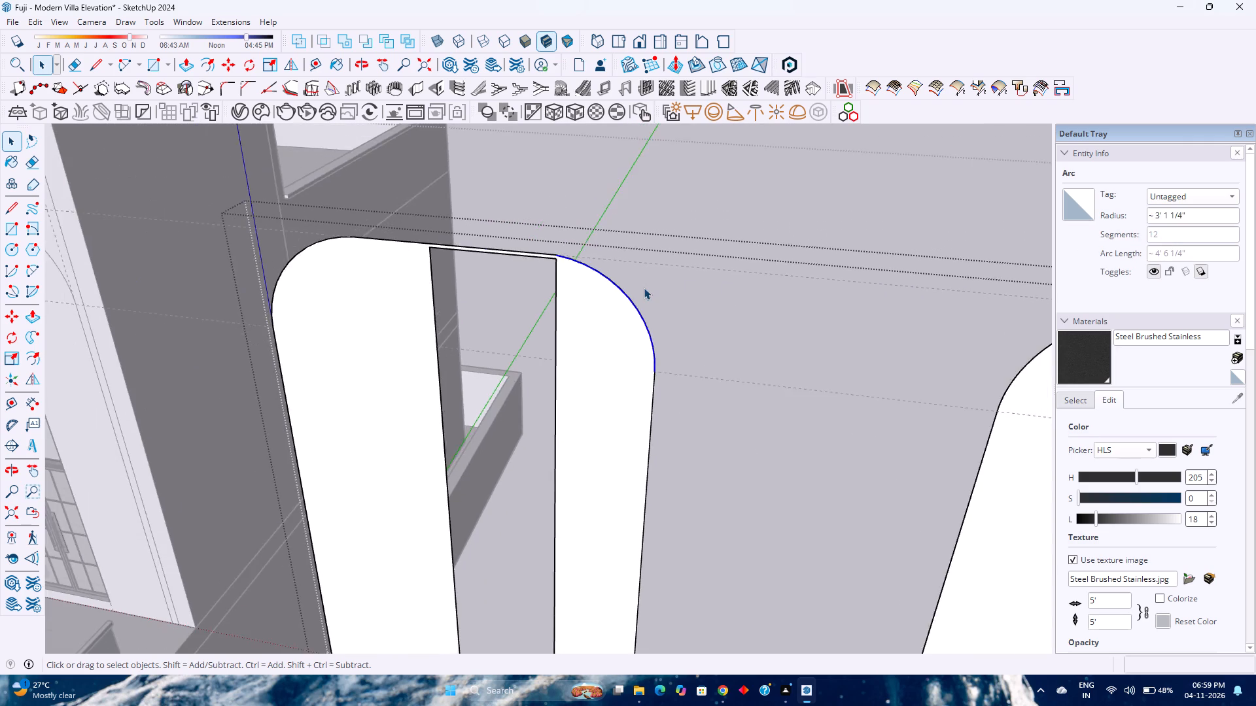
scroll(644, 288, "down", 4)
Undo the arc segment edits back past the second arched panel, and restore that panel with one redo.
key("ctrl+z")
key("ctrl+z")
key("ctrl+z")
key("ctrl+z")
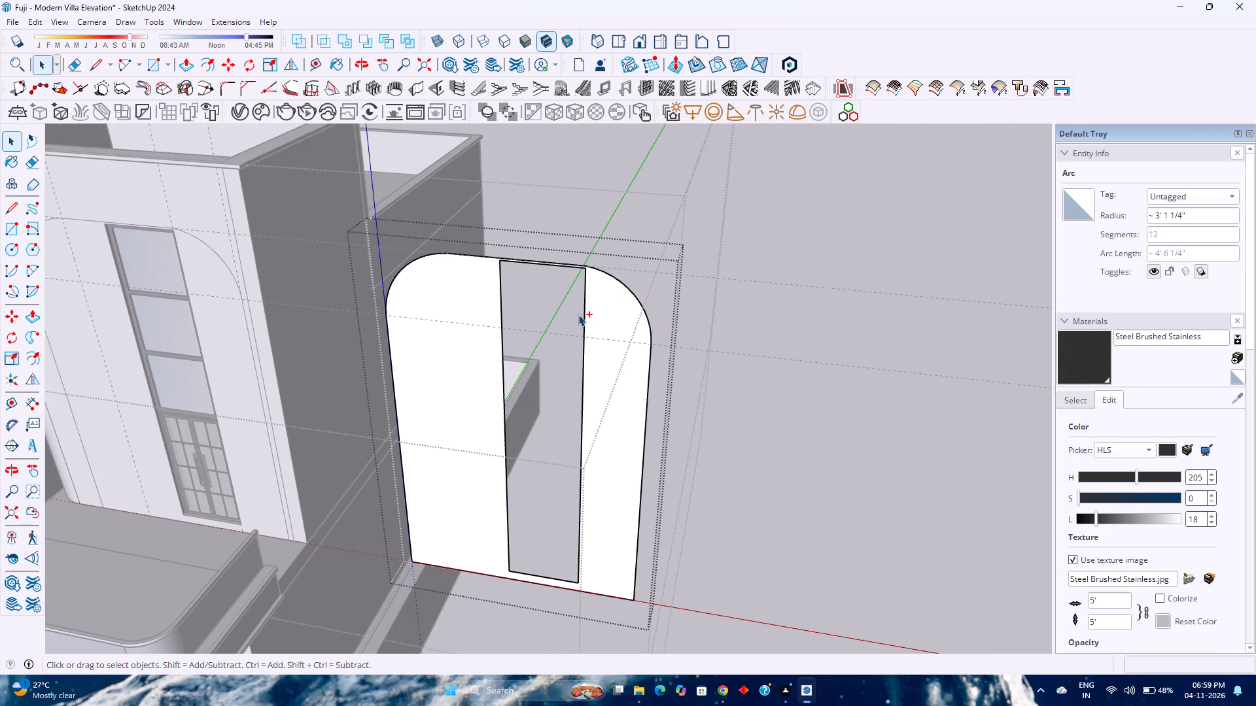
scroll(608, 303, "up", 4)
key("ctrl+y")
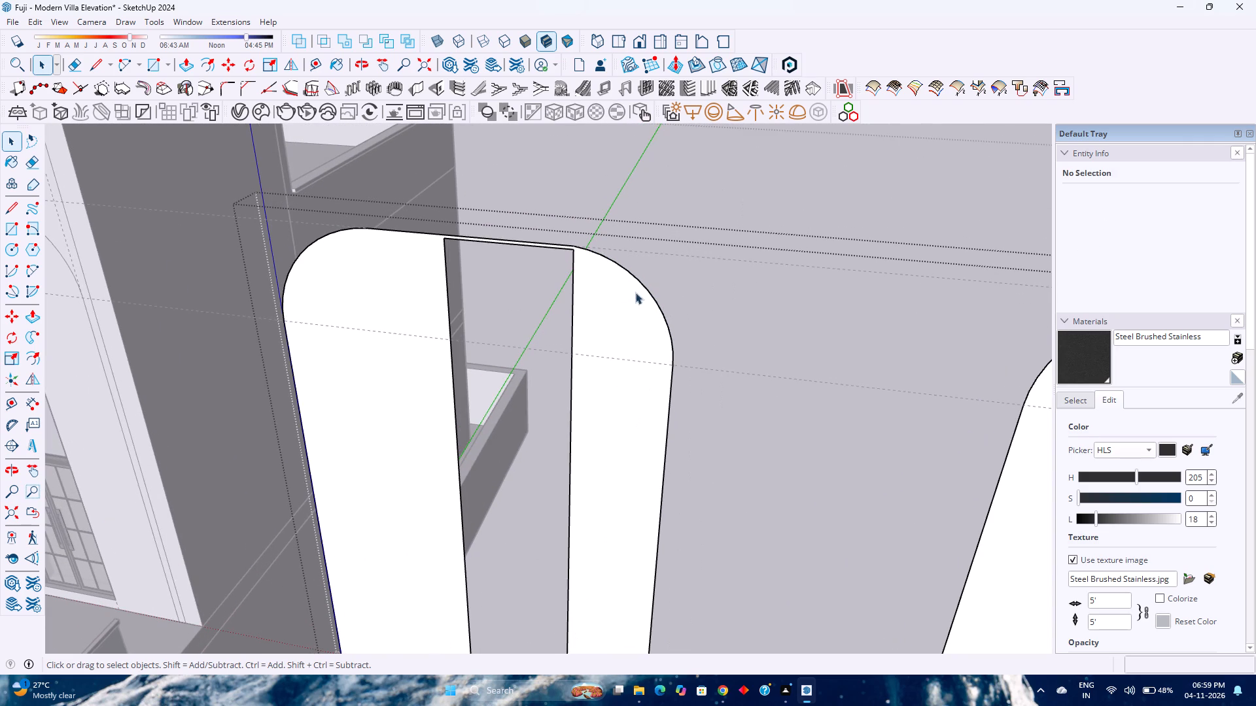
Set the right corner arc of the first arched panel to 190 segments.
left_click(644, 288)
double_click(1176, 235)
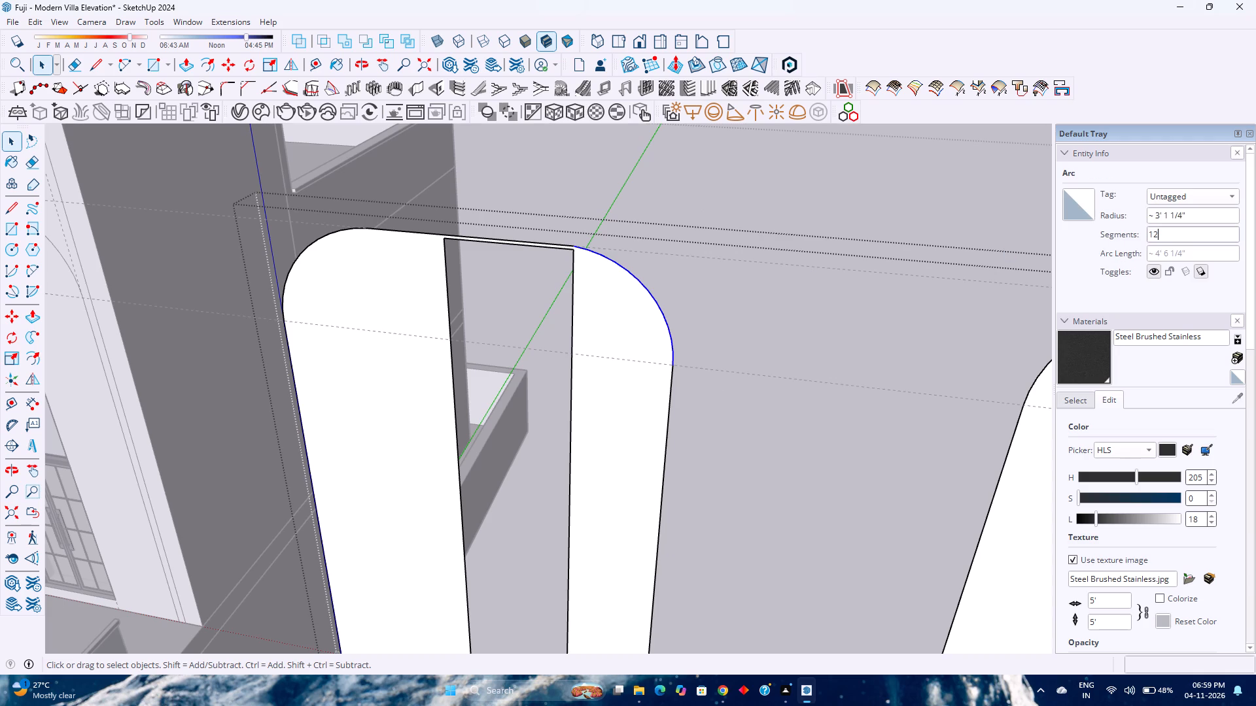
key("1")
key("9")
key("0")
key("Return")
Set the left corner arc of the first arched panel to 200 segments.
left_click(321, 239)
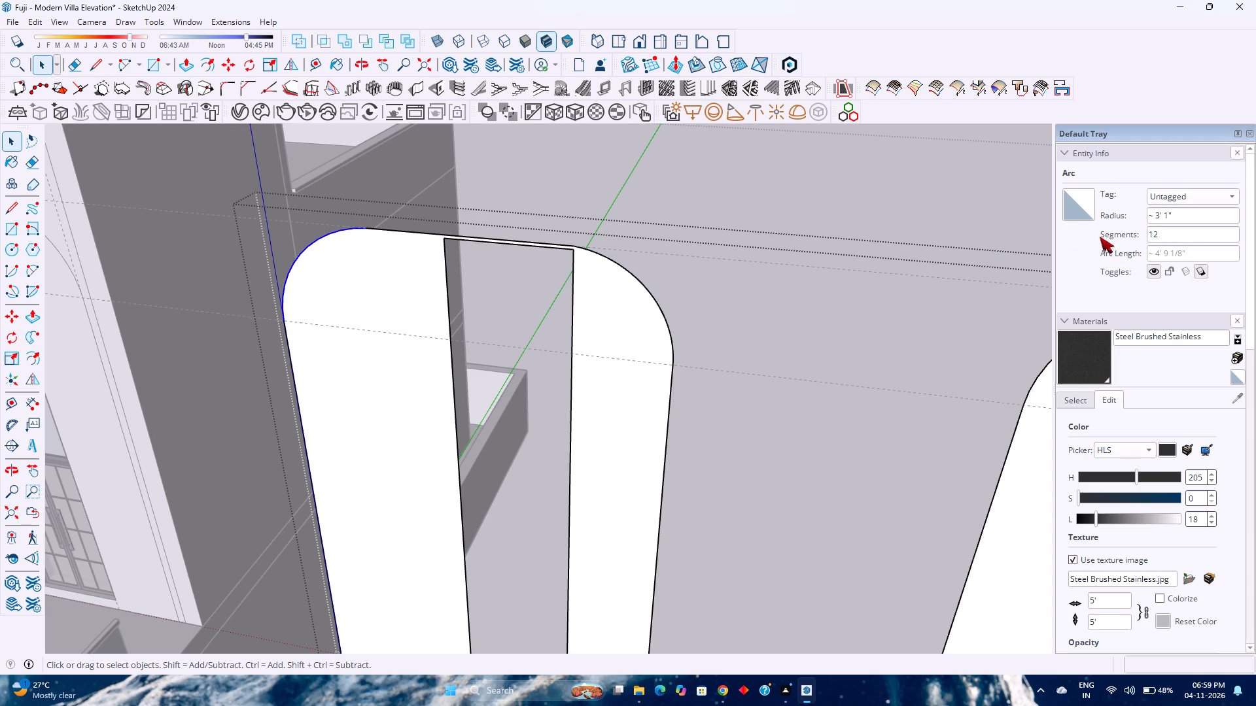
double_click(1175, 235)
key("2")
key("0")
key("0")
key("Return")
Set the left corner arc of the second arched panel to 200 segments.
scroll(715, 244, "down", 11)
middle_click_drag(718, 250, 685, 256, "shift")
middle_click_drag(655, 260, 627, 265, "shift")
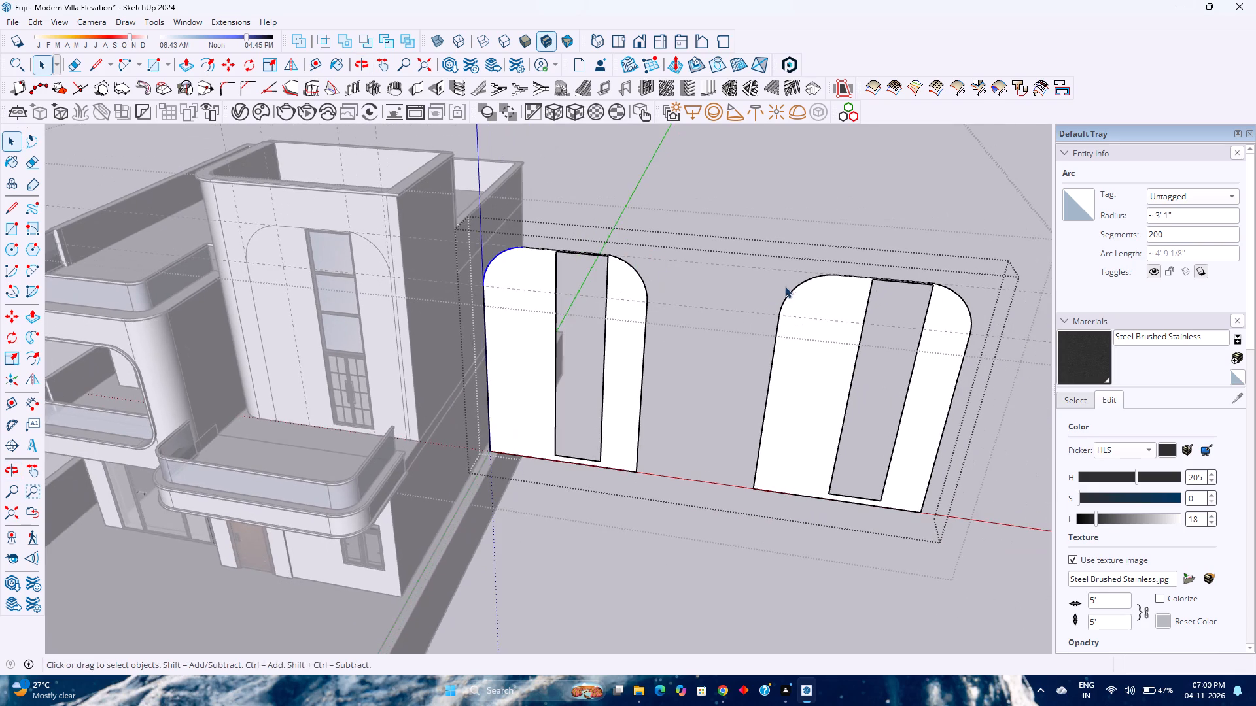
scroll(818, 286, "up", 3)
left_click(817, 287)
left_click(804, 280)
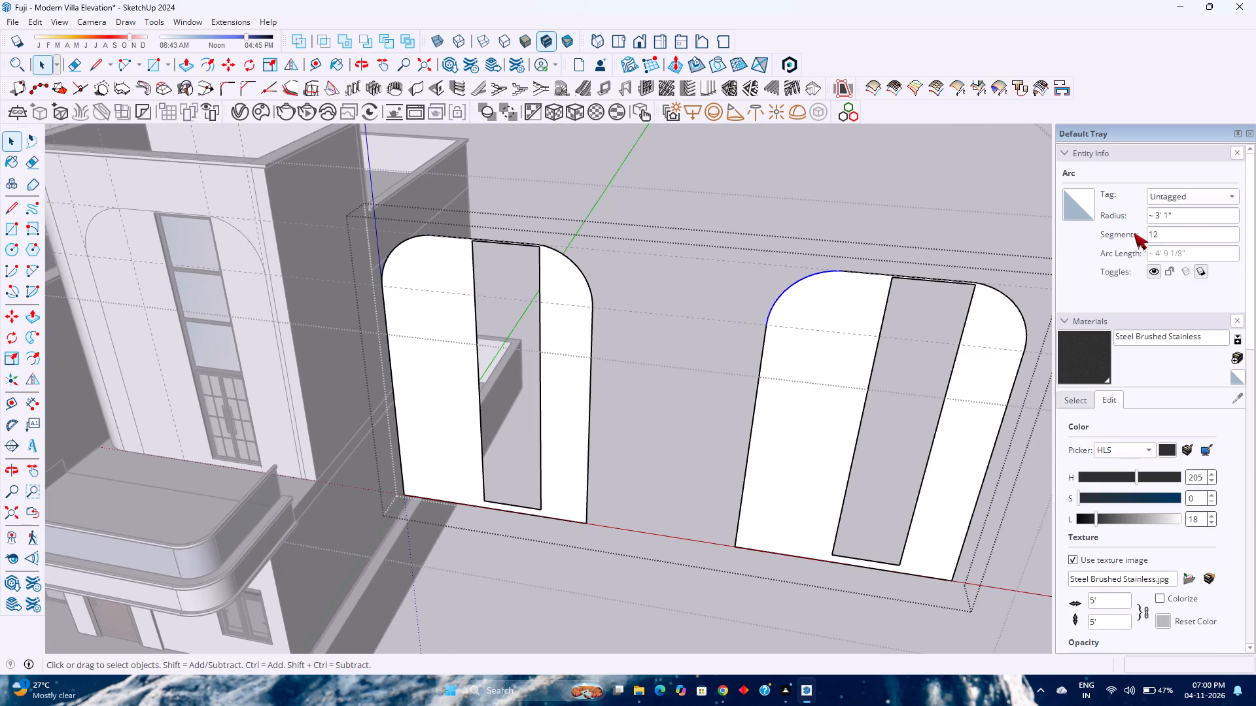
double_click(1164, 233)
key("2")
key("0")
key("0")
key("Return")
Set the right corner arc of the second arched panel to 190 segments.
left_click(1005, 294)
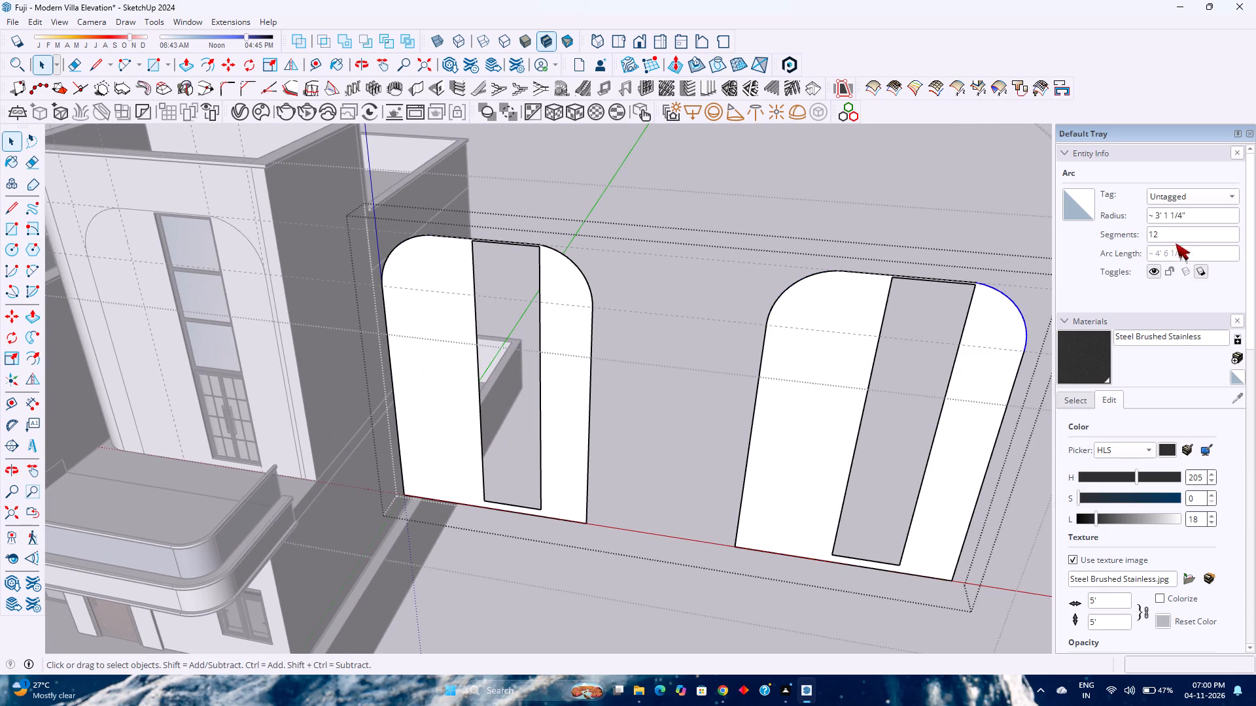
double_click(1173, 238)
key("1")
key("9")
key("0")
key("Return")
Make a group from the first arched panel's face and all its connected edges.
scroll(780, 350, "down", 3)
middle_click_drag(772, 346, 580, 298, "shift")
middle_click(580, 298, "shift")
scroll(412, 356, "up", 3)
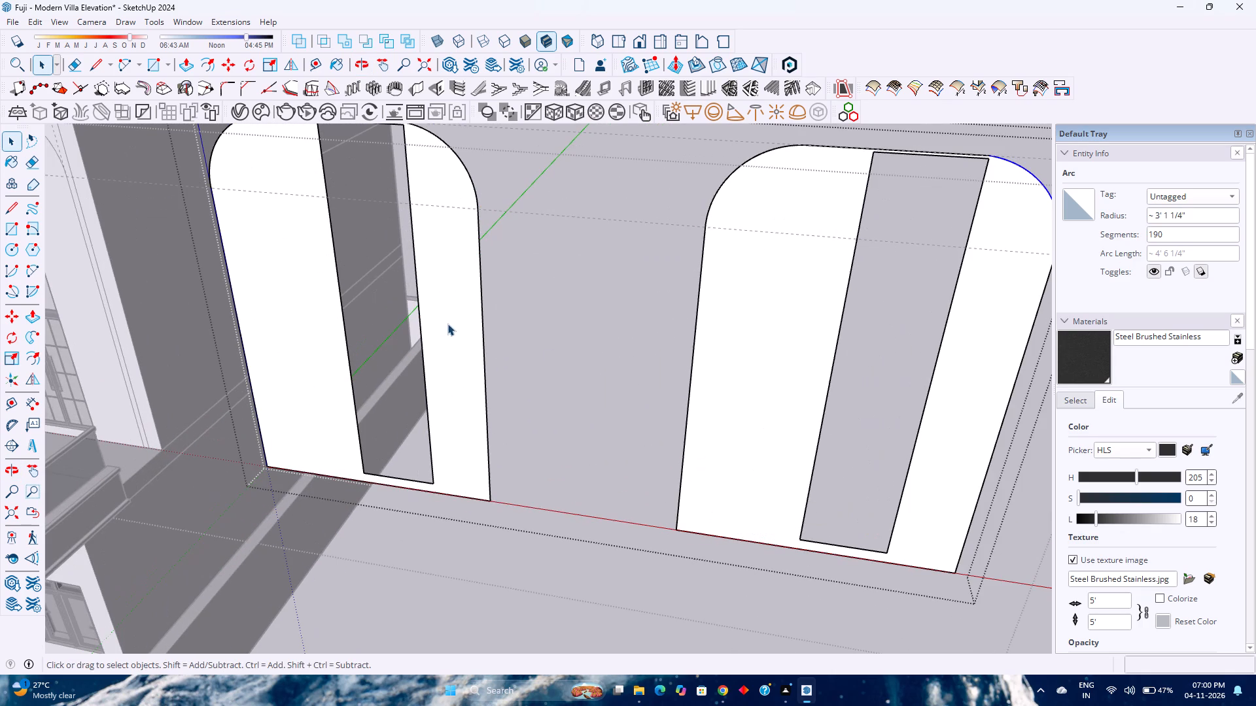
double_click(453, 323)
right_click(453, 323)
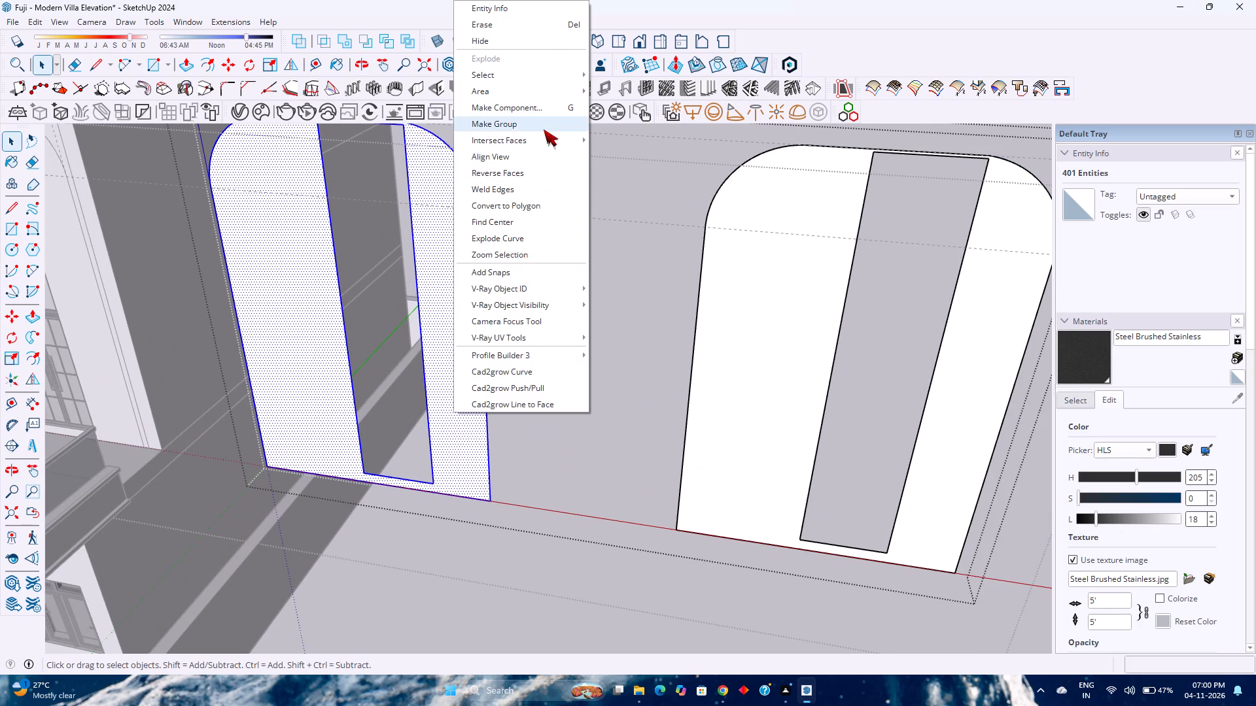
left_click(544, 129)
Push/Pull the first arched panel's face 0.25" inside its group and leave the group.
double_click(453, 246)
key("p")
left_click(453, 246)
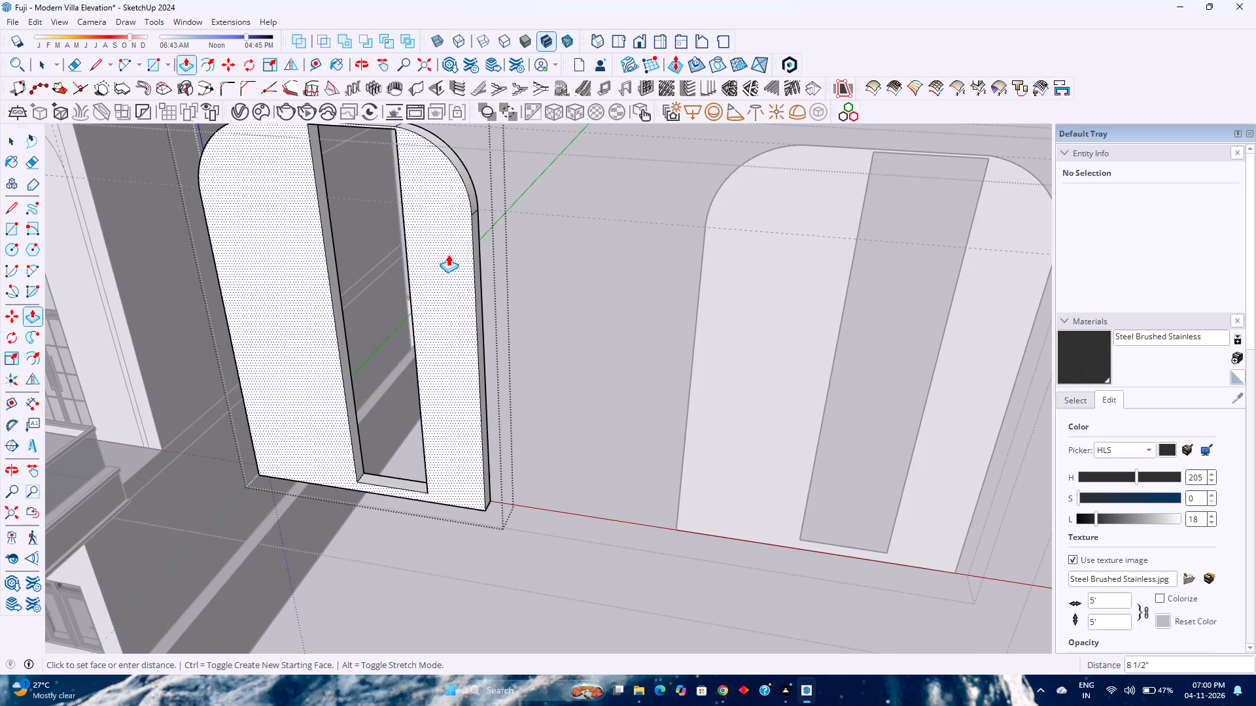
type("0.2")
key("5")
key("Return")
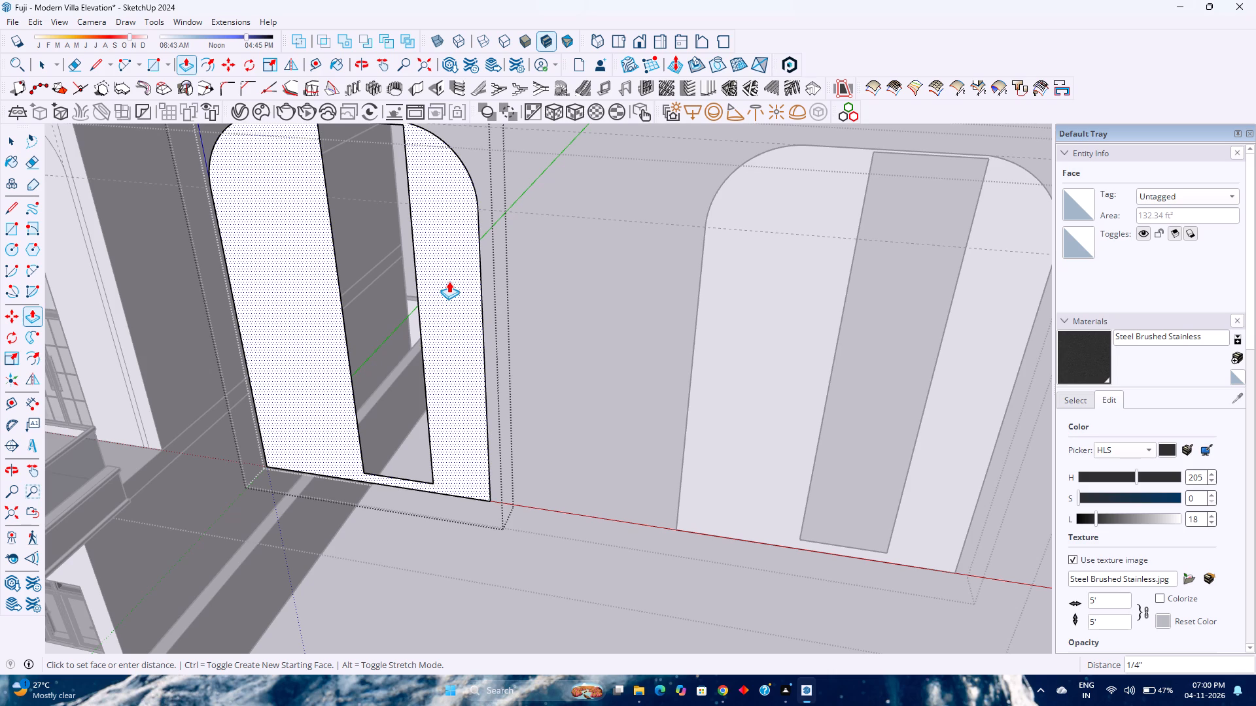
key("Escape")
key("space")
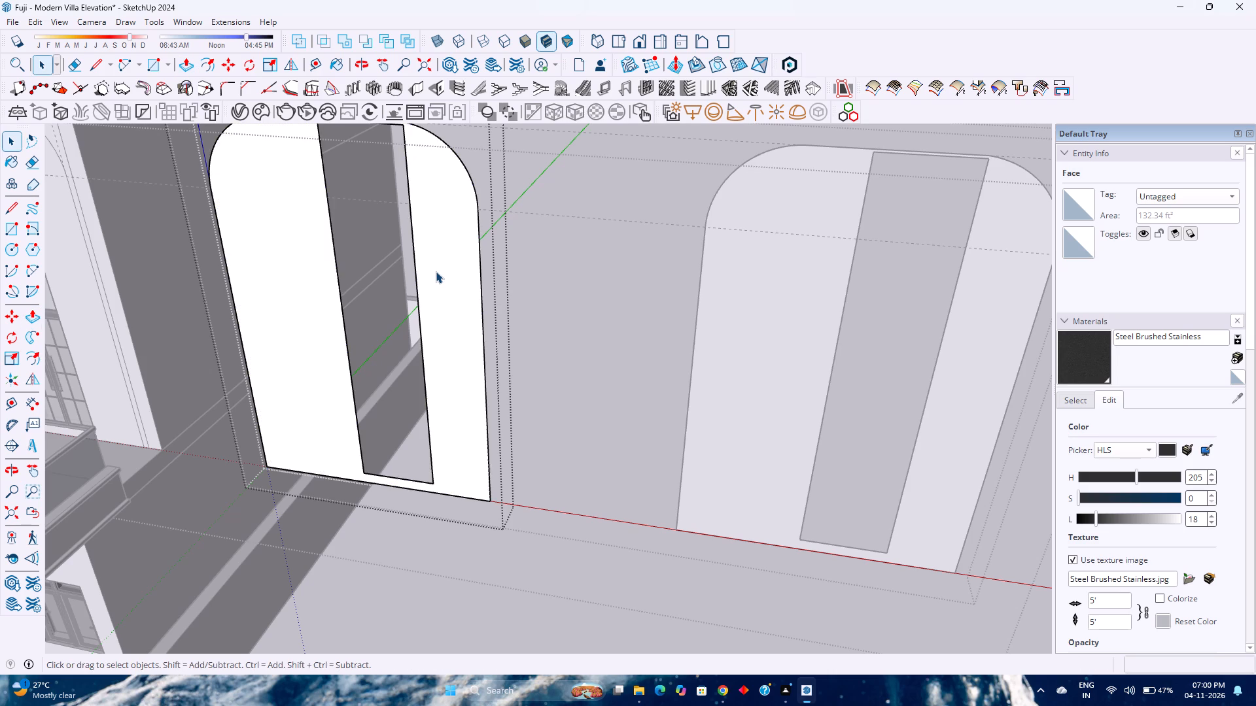
scroll(436, 271, "down", 3)
key("Escape")
Copy the second arched panel's bottom edges 6" straight up to start the first groove line.
left_click(689, 275)
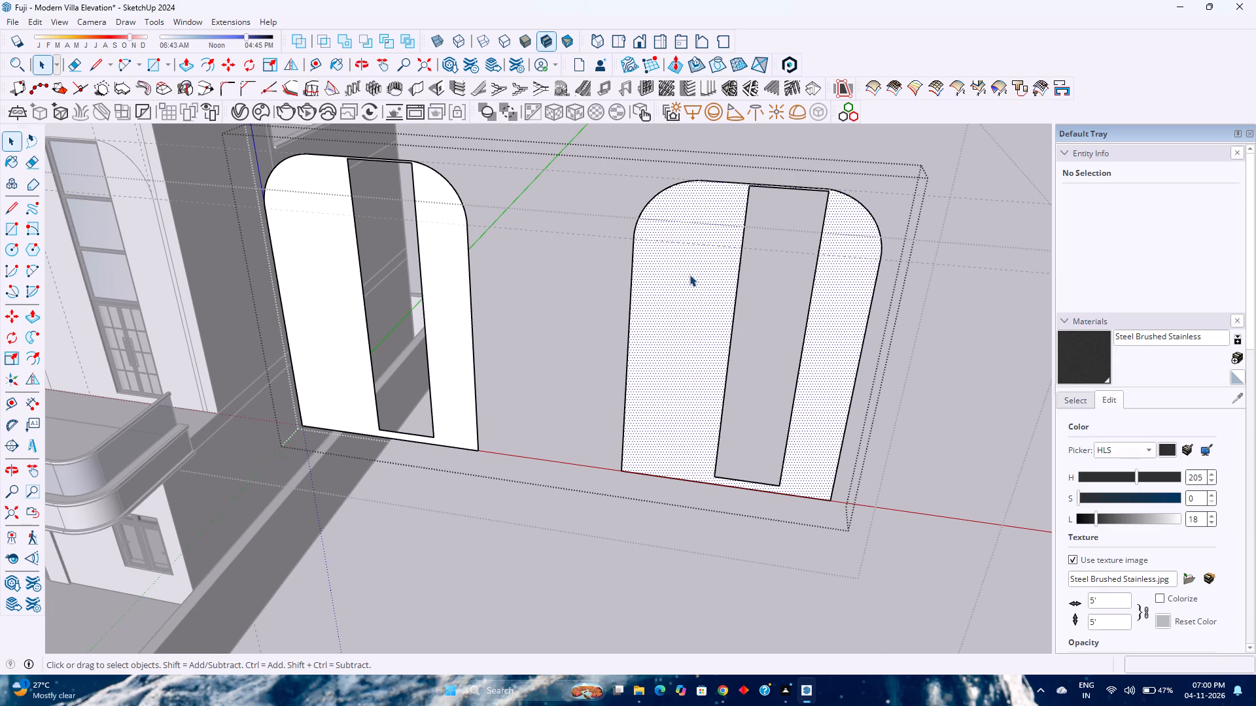
key("space")
left_click(714, 483)
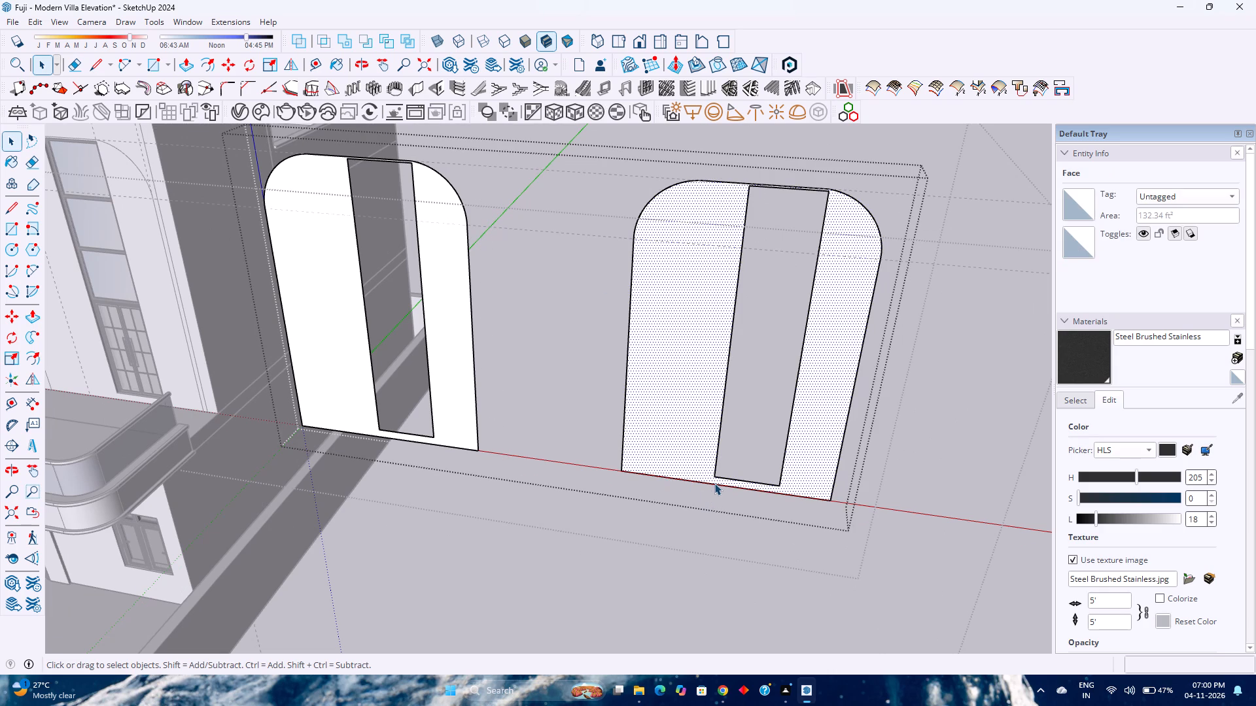
left_click(737, 487, "ctrl")
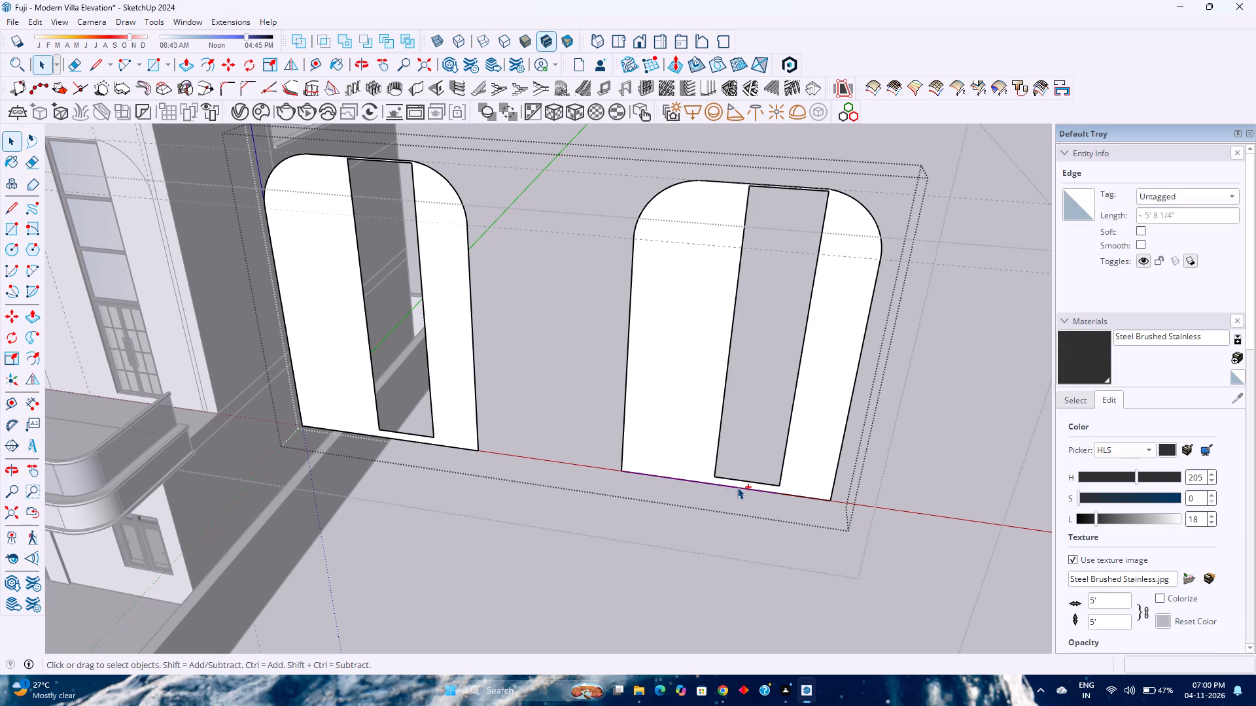
left_click(798, 495, "ctrl")
key("m")
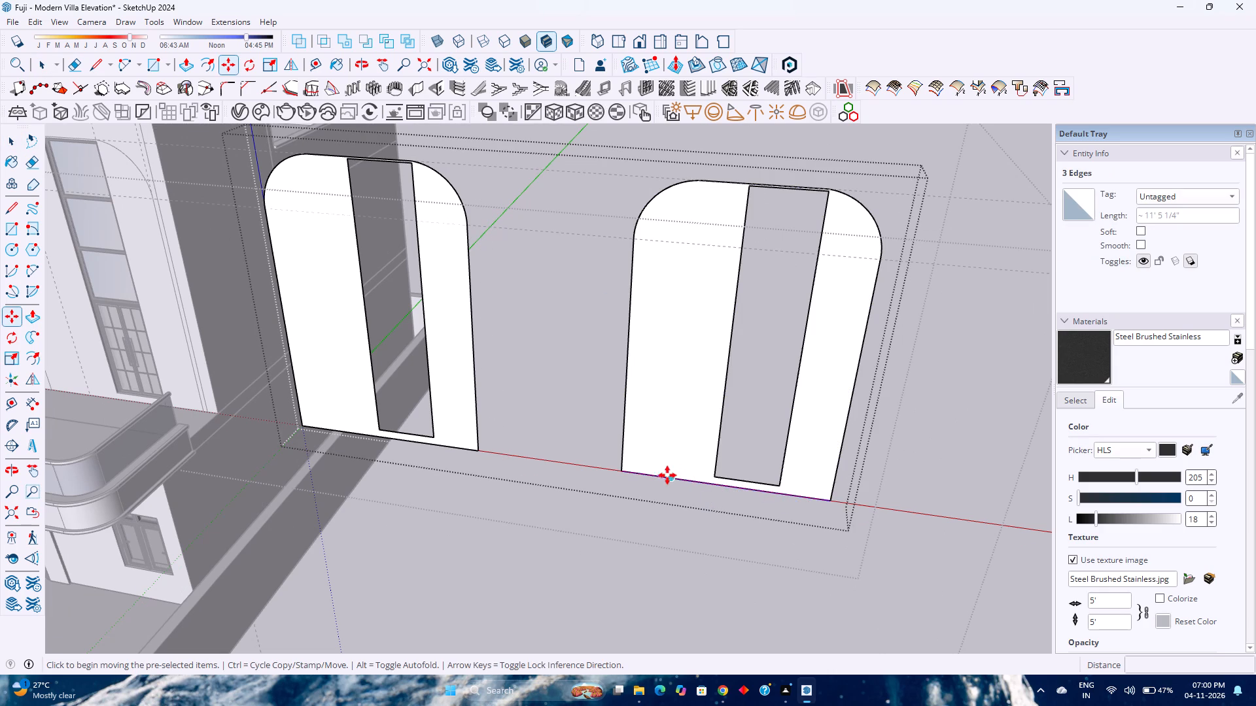
scroll(640, 475, "up", 6)
left_click(617, 469)
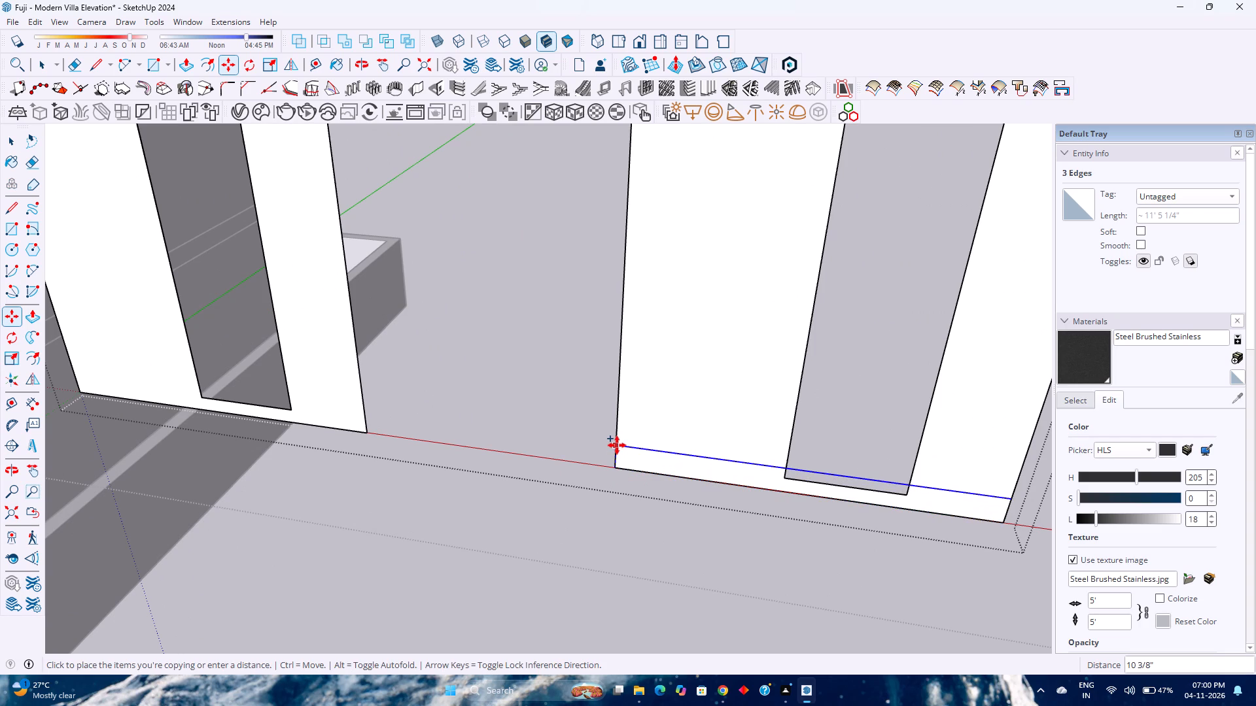
key("Up")
key("6")
key("Return")
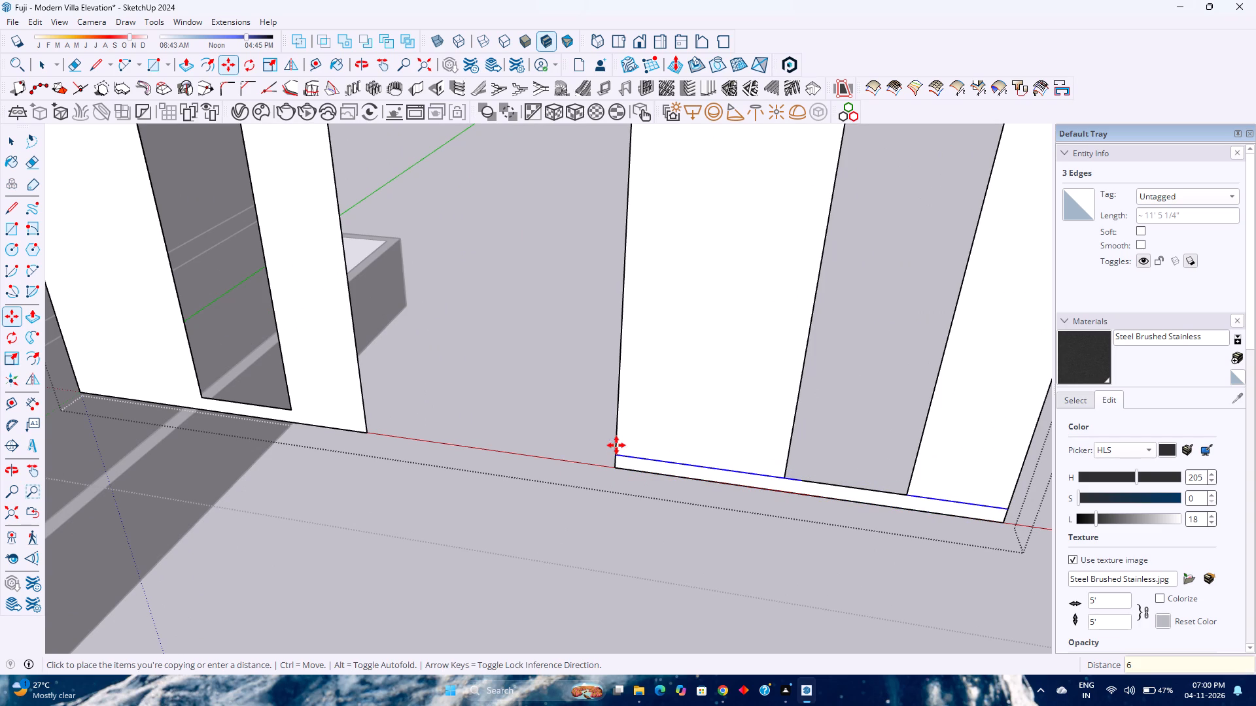
Copy the new groove line 0.25" straight up to give the groove its second line.
left_click(614, 456)
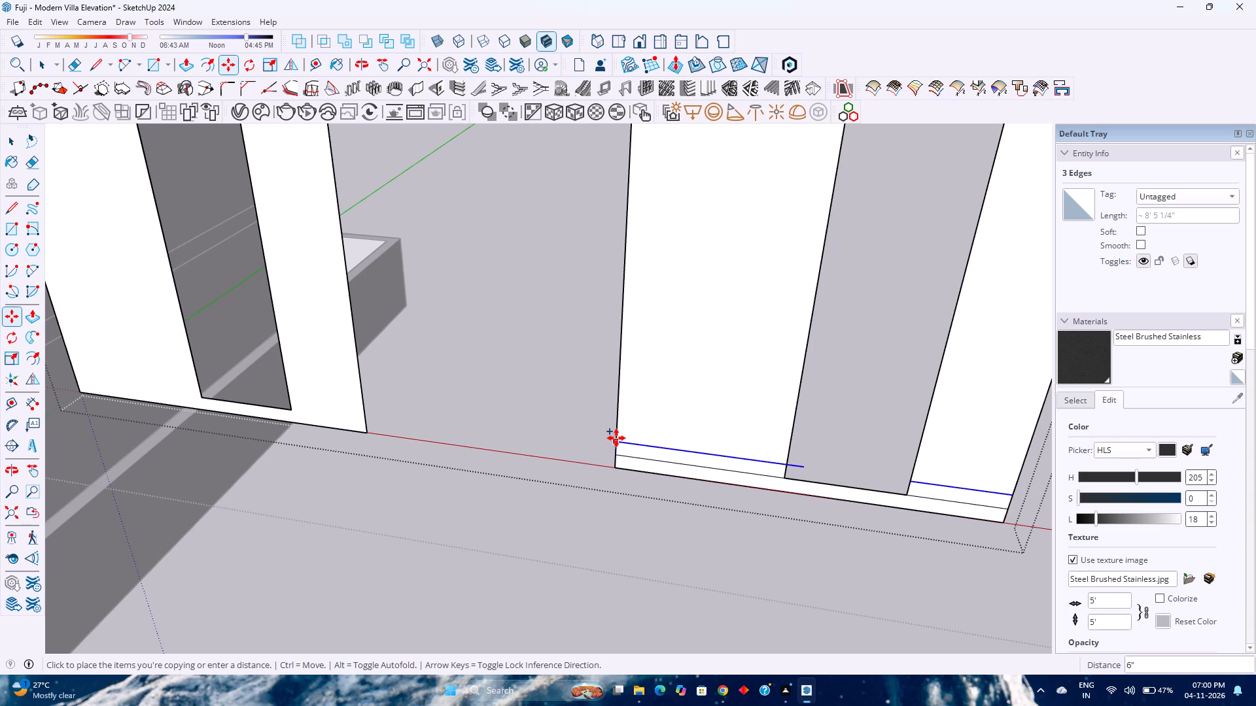
key("Up")
type("0.25")
key("Return")
key("space")
Select the edges of both groove lines on either side of the opening near the second arched panel's base.
scroll(637, 456, "up", 9)
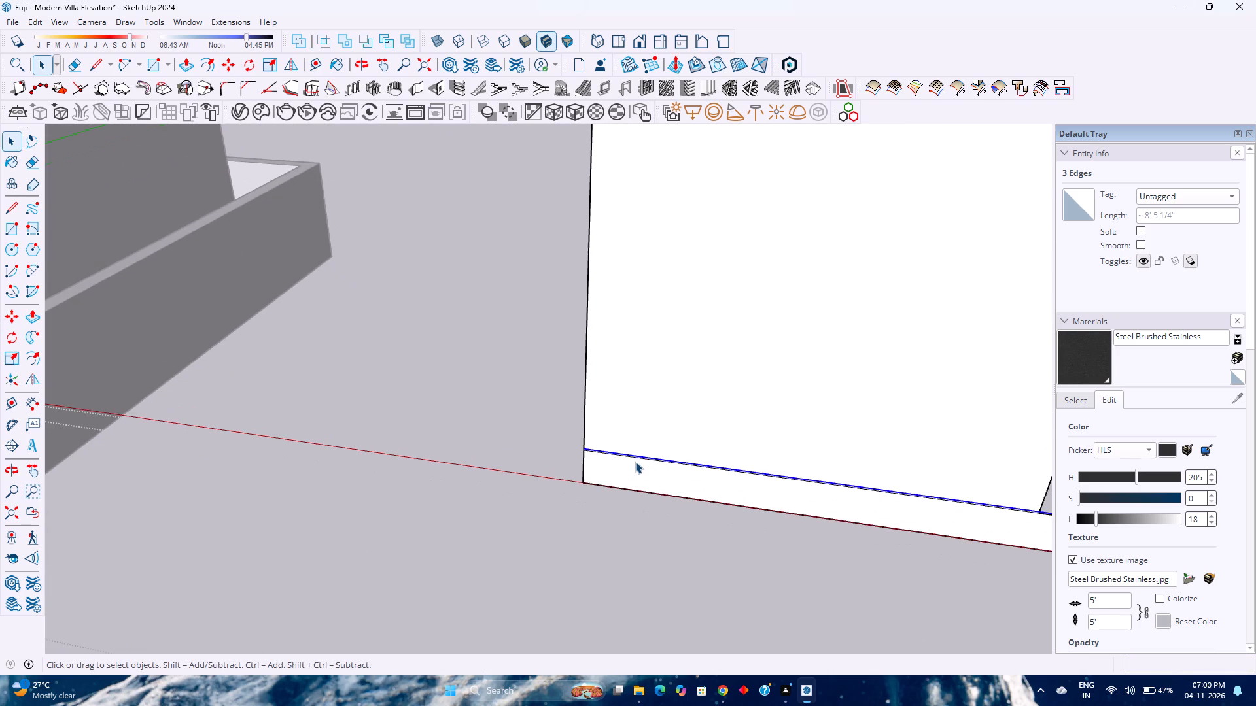
scroll(635, 460, "up", 10)
left_click(637, 452, "ctrl")
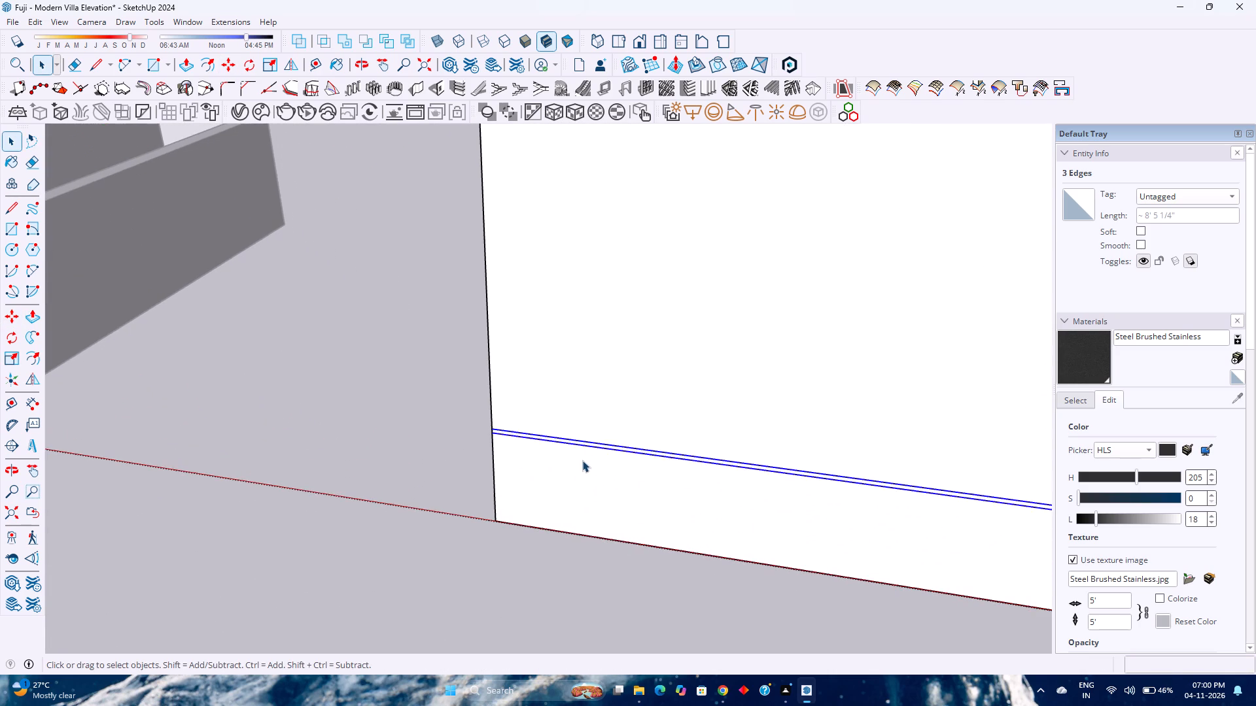
scroll(582, 458, "down", 17)
middle_click_drag(652, 467, 379, 416, "shift")
middle_click(379, 416, "shift")
scroll(688, 481, "up", 13)
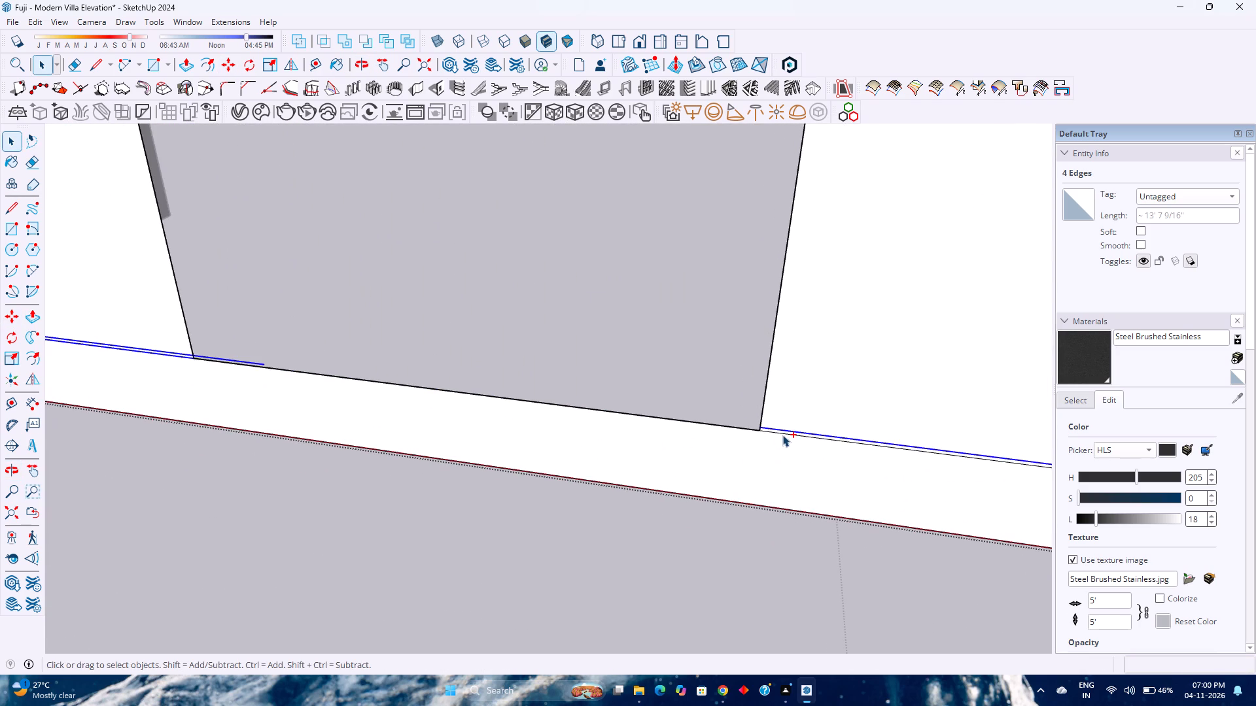
left_click(783, 435, "ctrl")
scroll(783, 433, "down", 20)
scroll(783, 433, "down", 1)
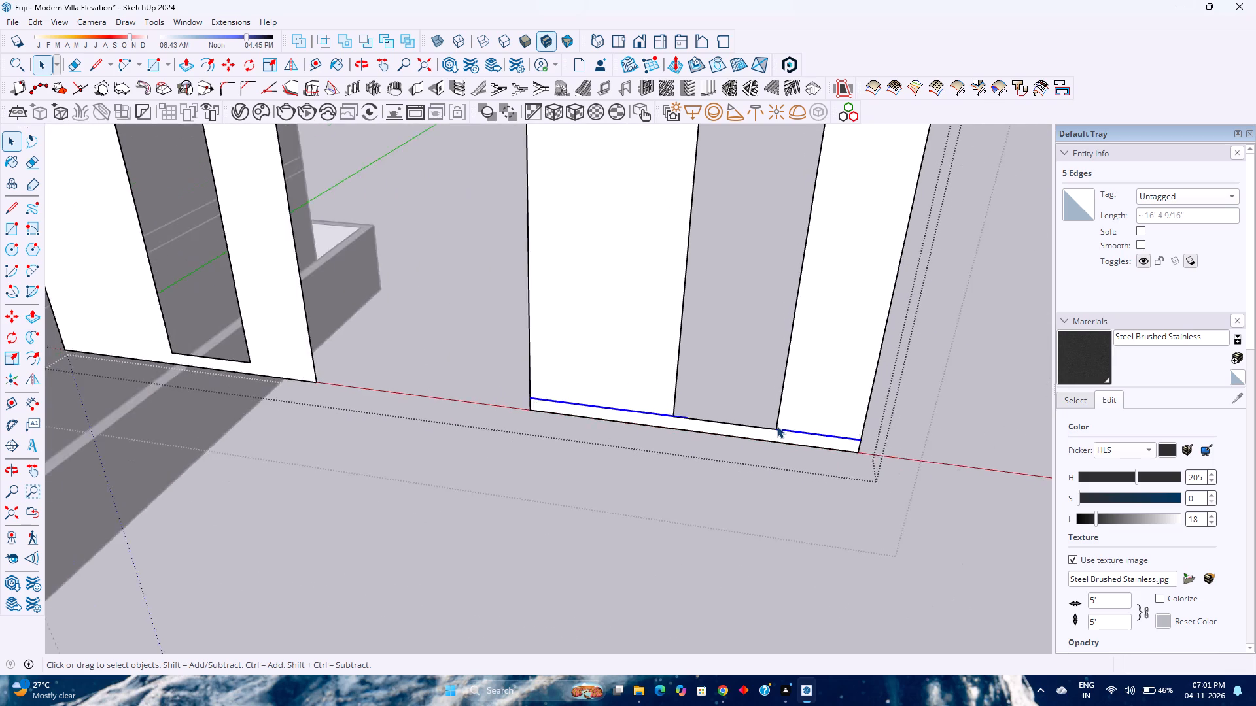
scroll(777, 426, "down", 6)
middle_click_drag(743, 290, 731, 368, "shift")
middle_click(731, 368, "shift")
middle_click_drag(654, 397, 652, 389)
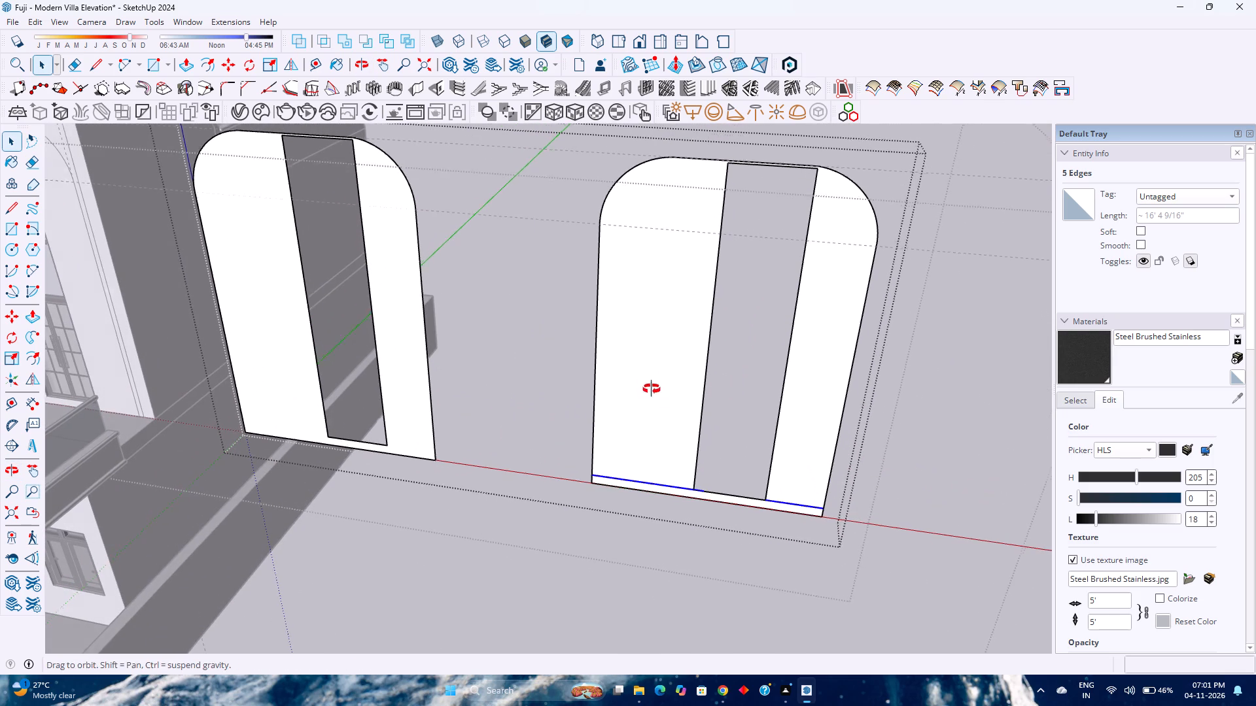
middle_click_drag(652, 389, 667, 344)
middle_click_drag(534, 263, 498, 350, "shift")
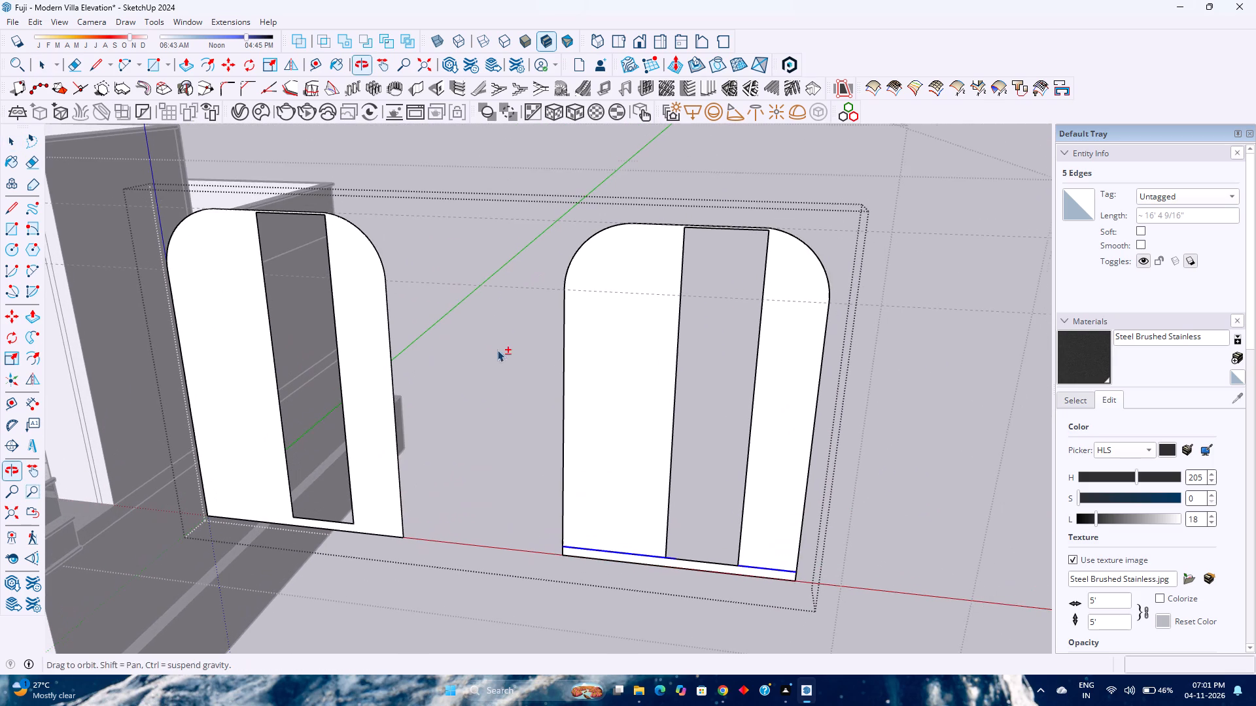
Place a horizontal guide 6" below the second arched panel's top edge.
left_click(316, 69)
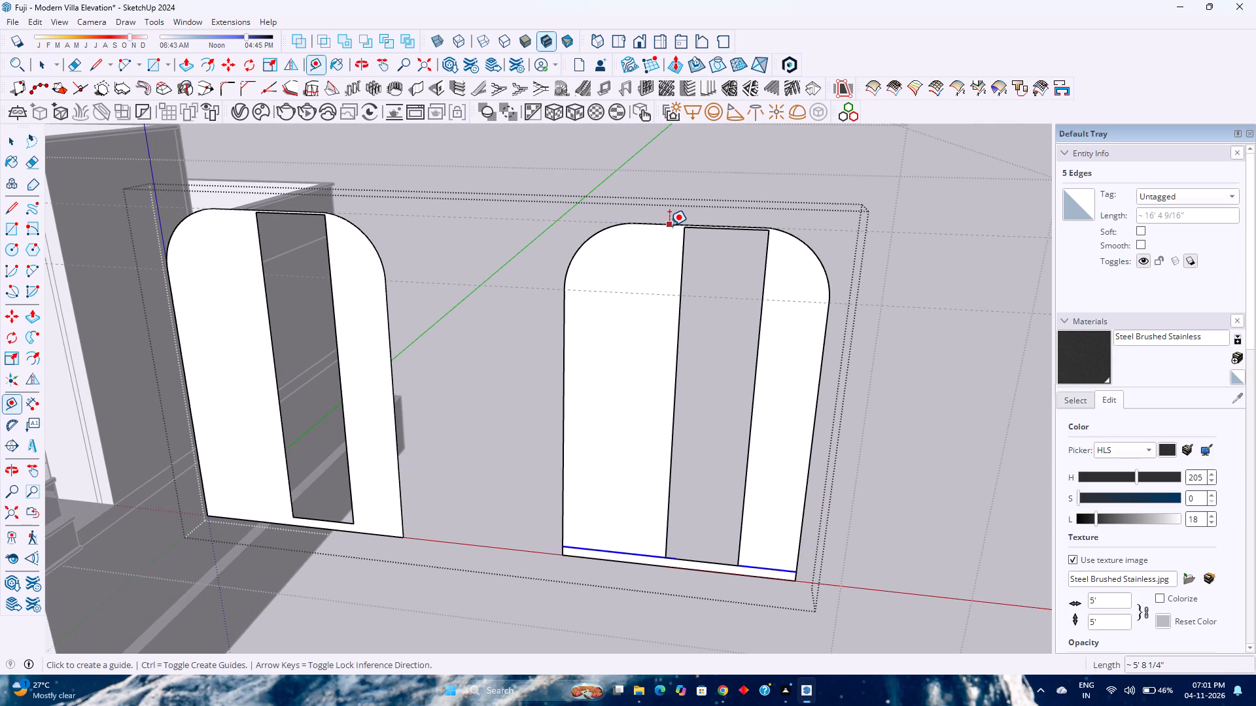
left_click(669, 226)
key("Up")
key("6")
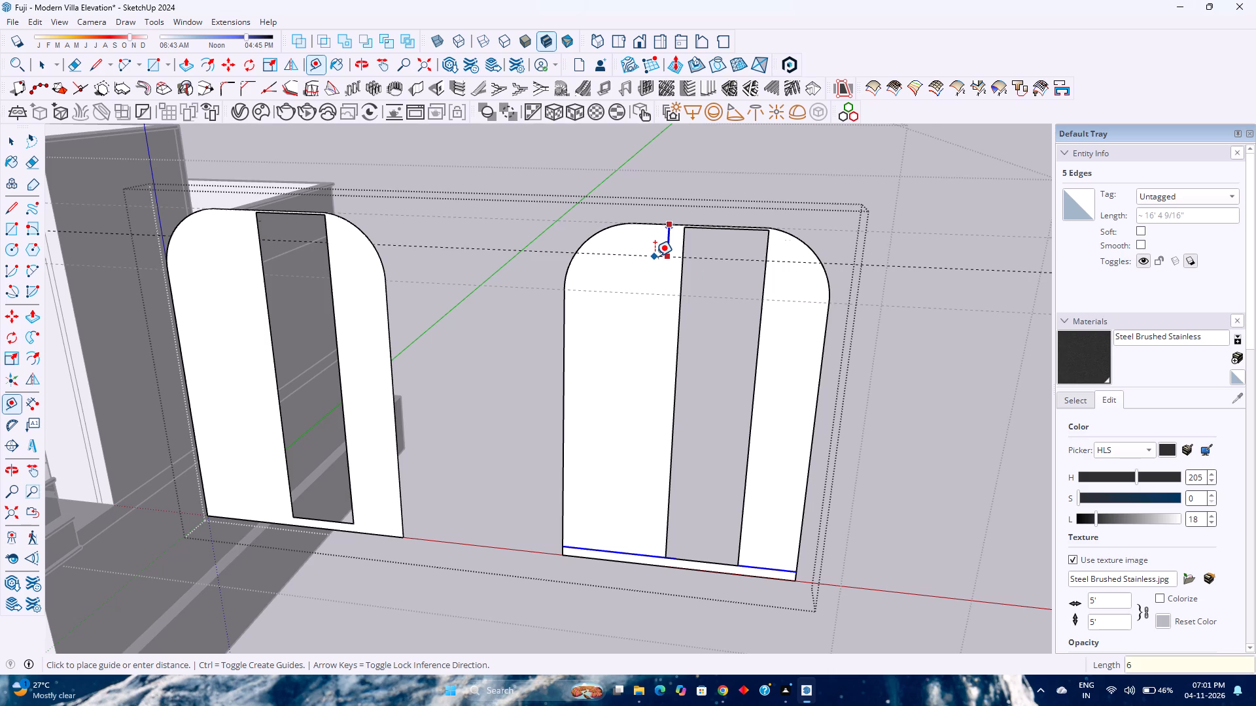
key("Return")
Copy the selected groove lines straight up to the guide below the second arched panel's top, divided into 30 equal intervals.
key("m")
scroll(560, 541, "up", 6)
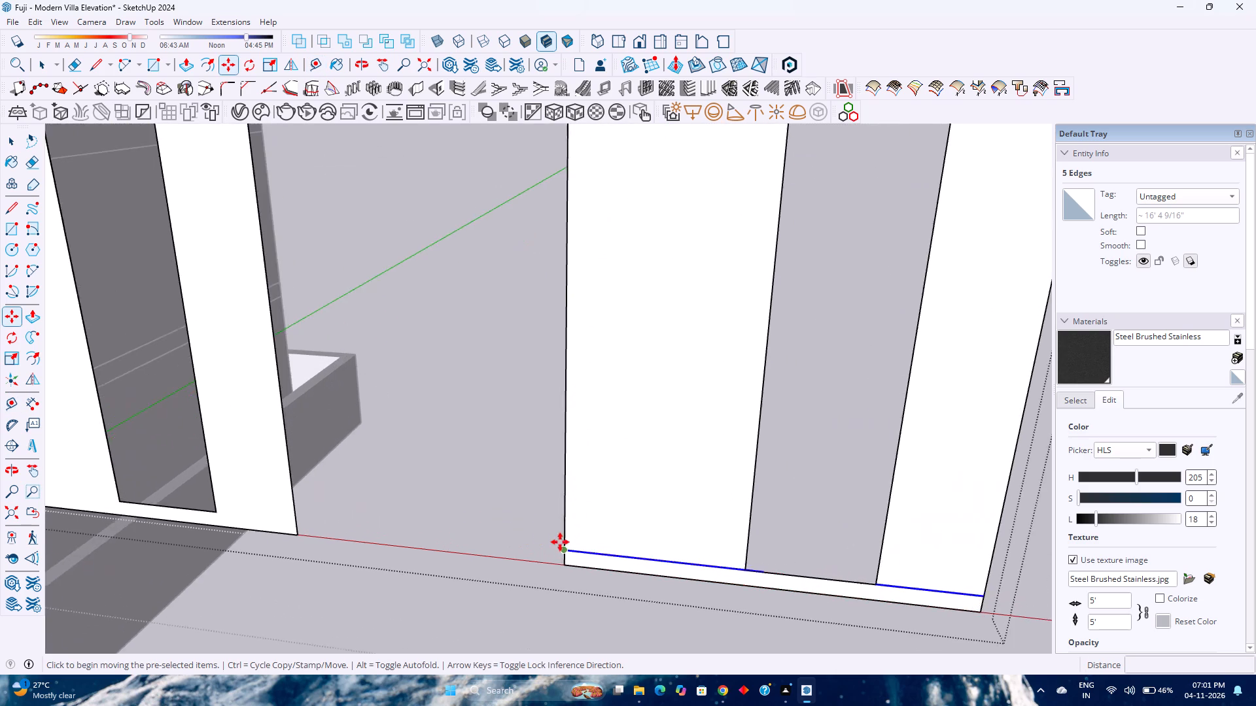
scroll(560, 542, "up", 18)
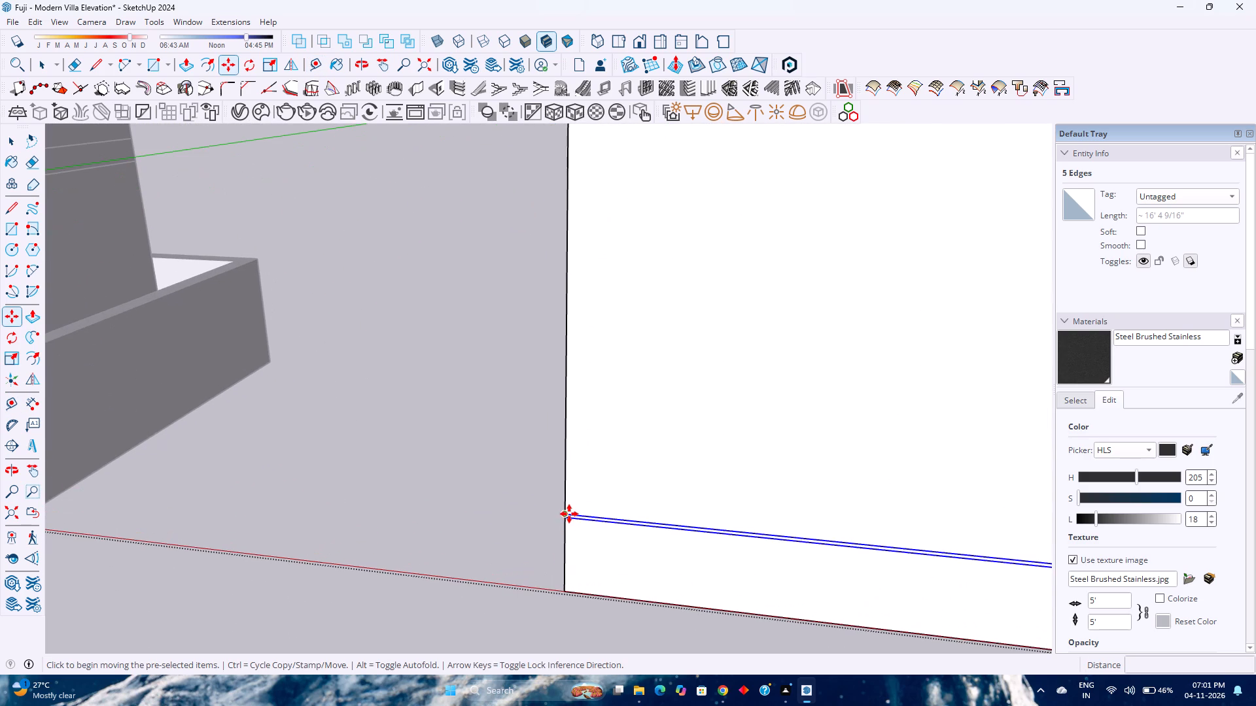
left_click(569, 514)
scroll(565, 455, "down", 16)
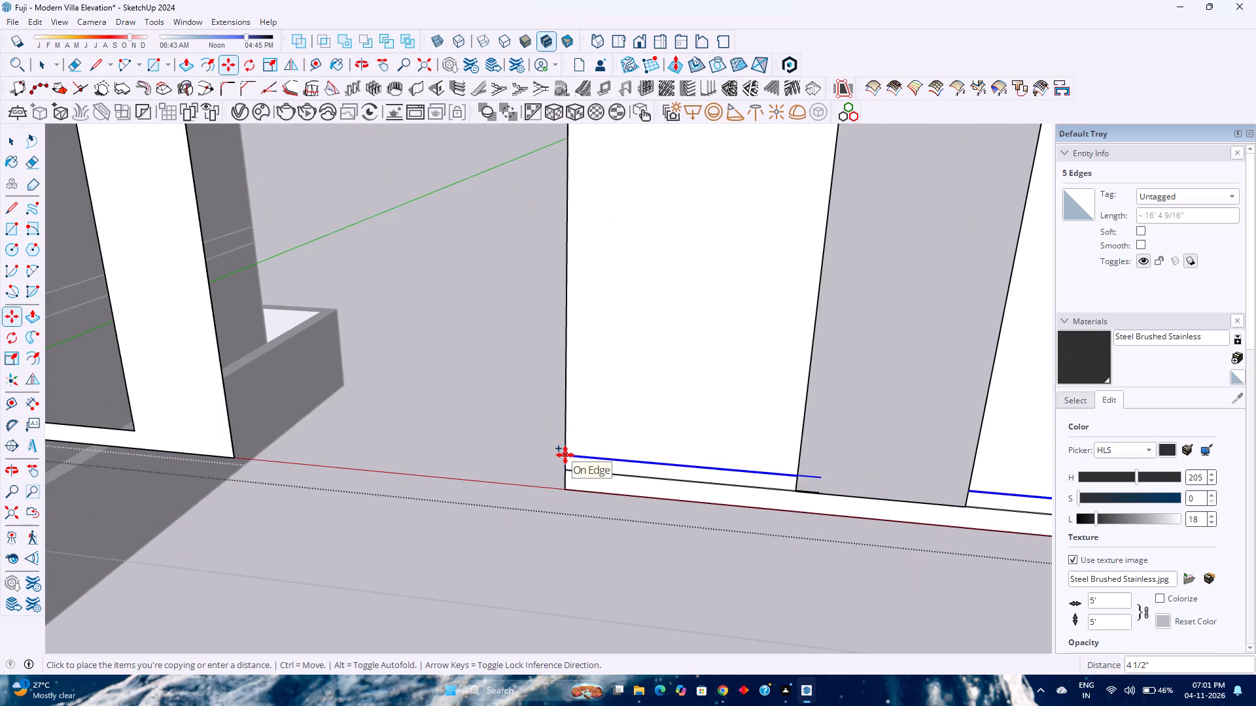
scroll(565, 455, "down", 3)
middle_click_drag(562, 393, 551, 575, "shift")
scroll(562, 443, "down", 2)
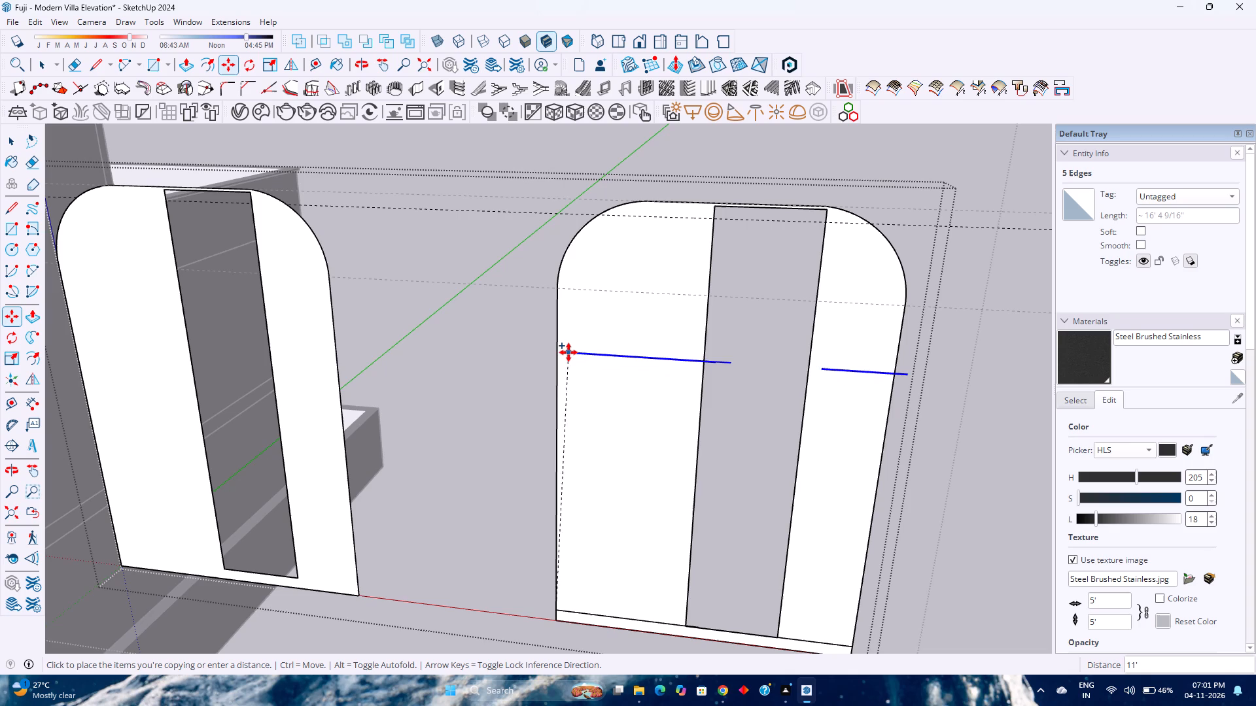
key("Up")
scroll(715, 315, "up", 2)
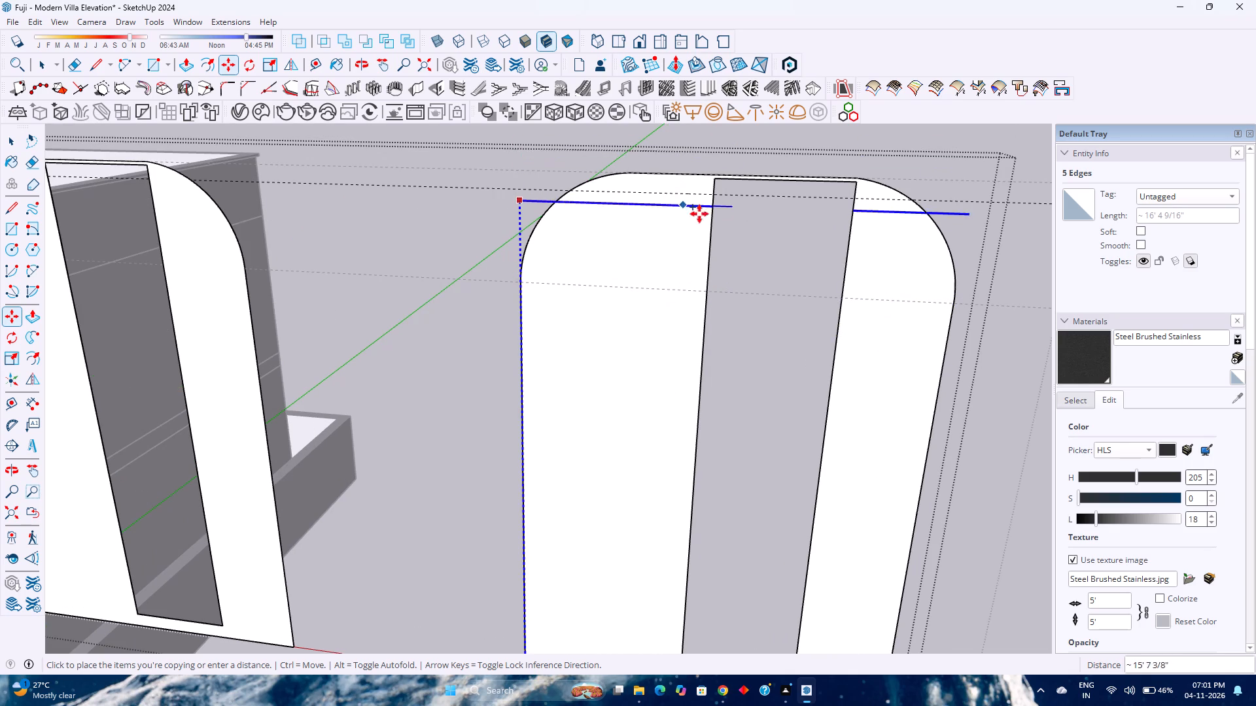
scroll(727, 207, "up", 13)
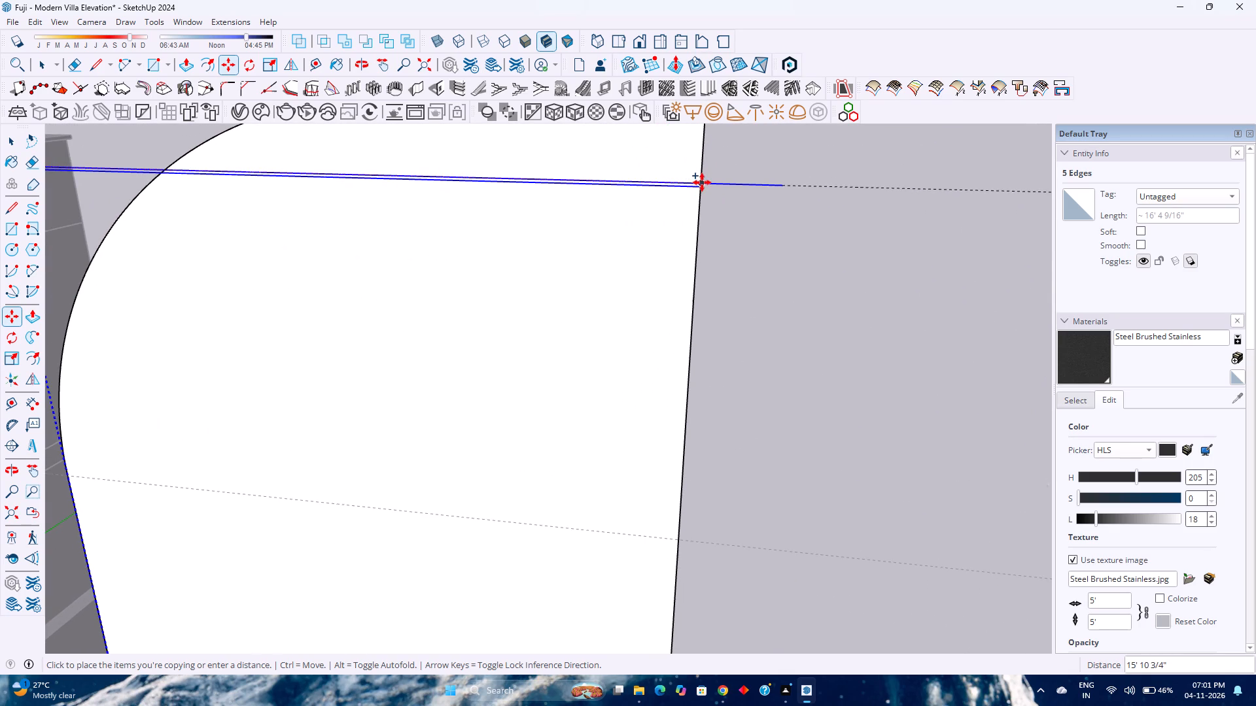
left_click(702, 182)
scroll(694, 229, "down", 7)
key("slash")
type("30")
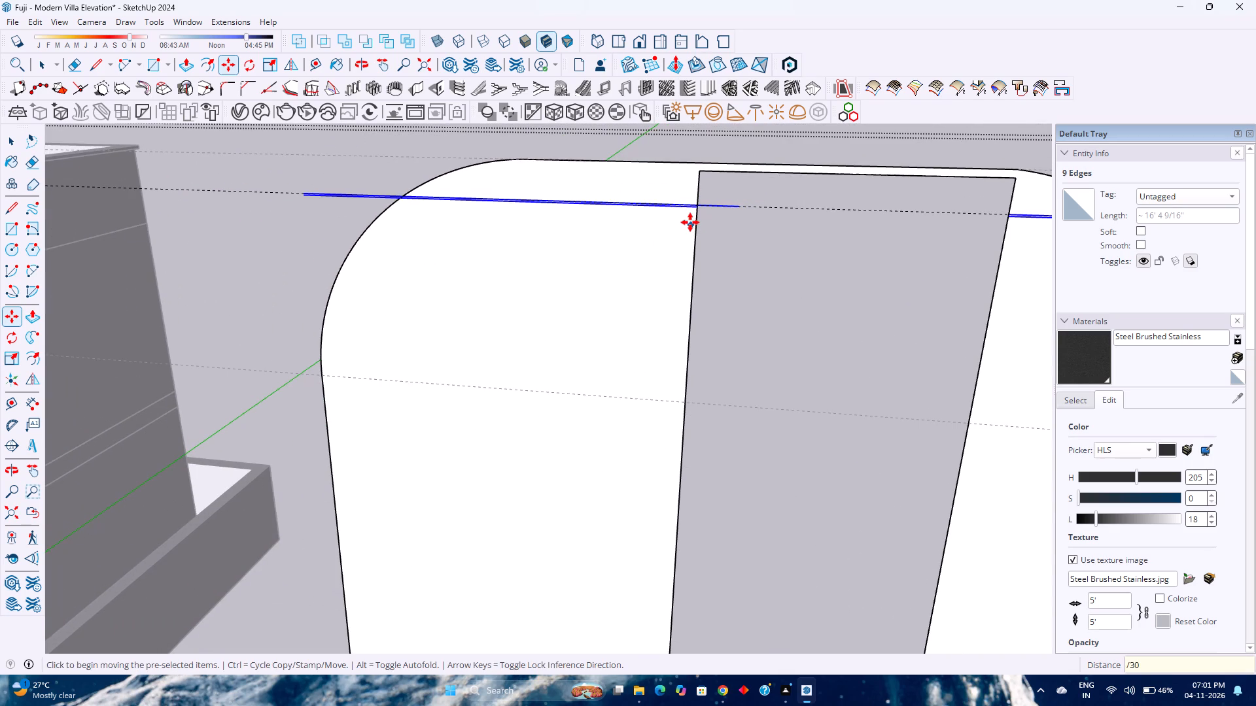
key("Return")
Erase all the groove line ends that stick out into the second arched panel's central opening.
key("e")
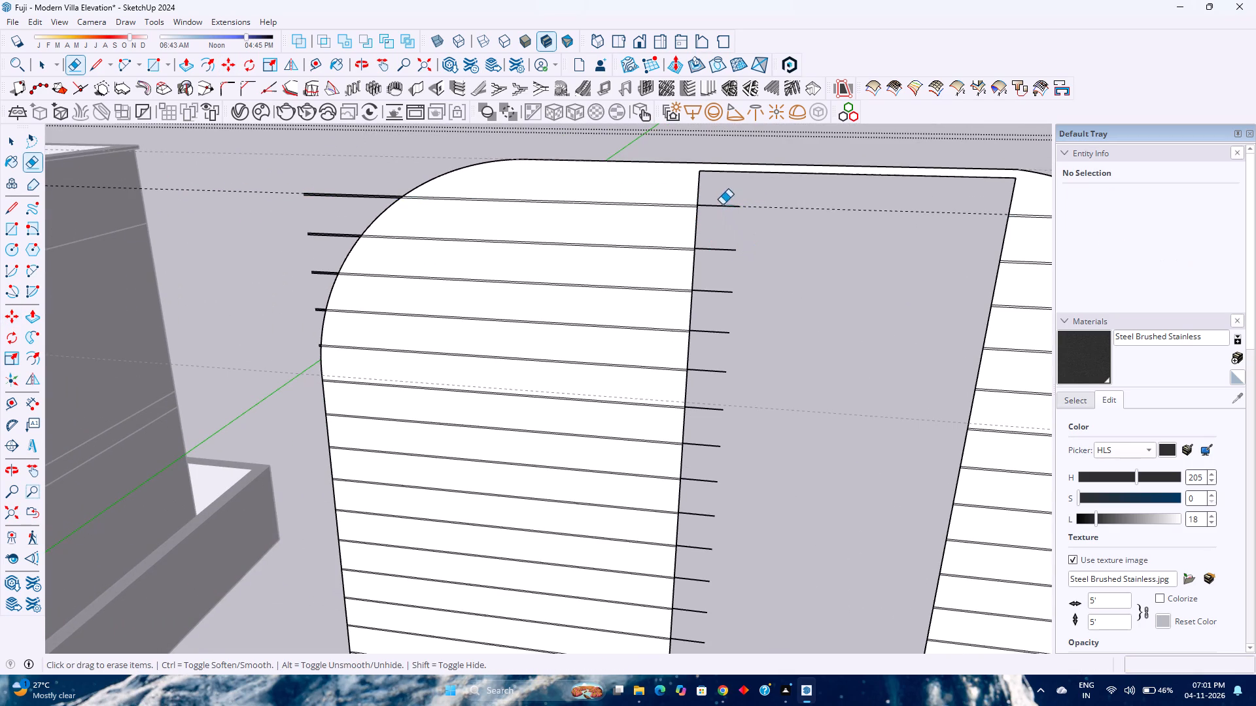
left_click_drag(722, 203, 702, 498)
scroll(702, 495, "down", 7)
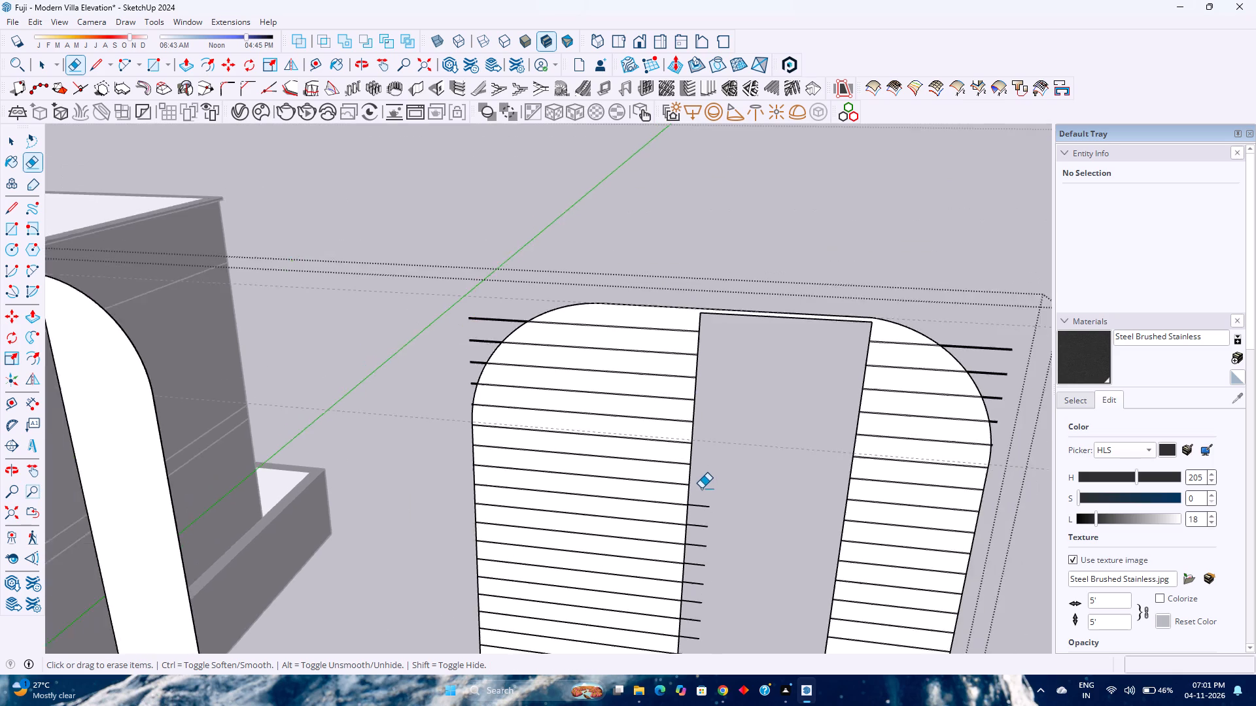
middle_click_drag(703, 495, 688, 368, "shift")
scroll(691, 439, "down", 1, "shift")
middle_click(688, 368, "shift")
left_click_drag(690, 357, 684, 390)
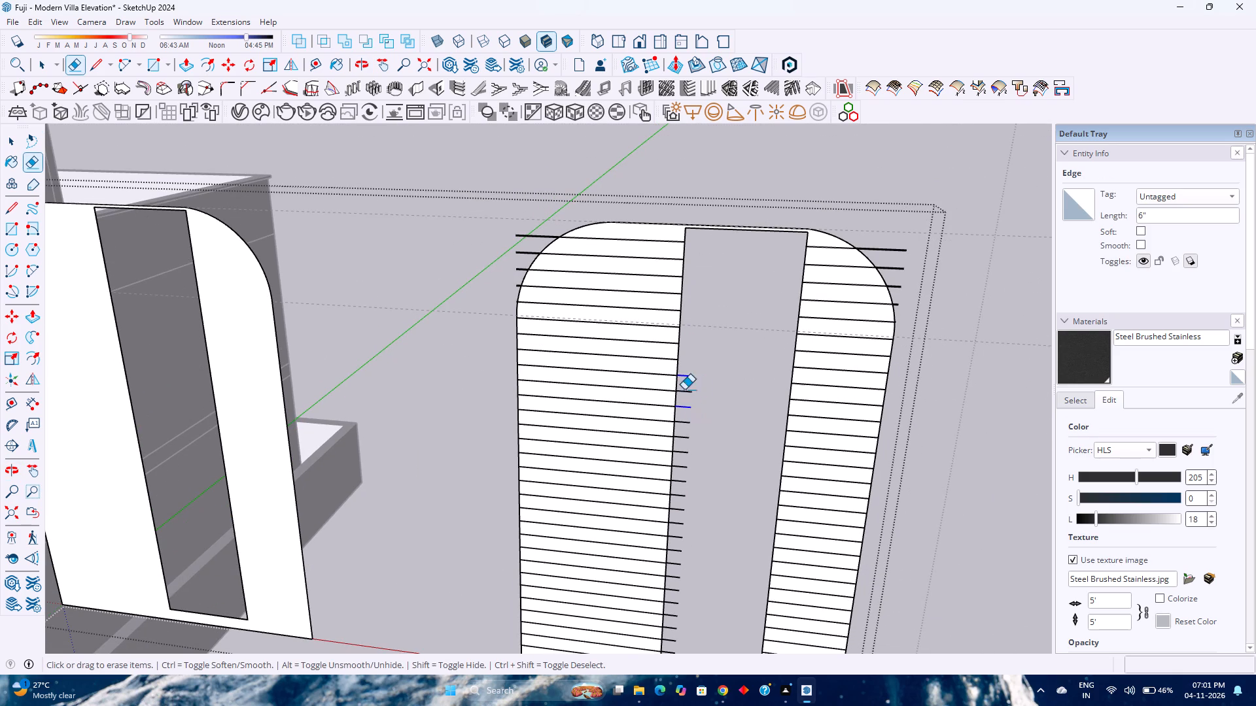
left_click_drag(684, 390, 689, 368)
scroll(689, 374, "down", 3)
middle_click_drag(690, 496, 680, 390, "shift")
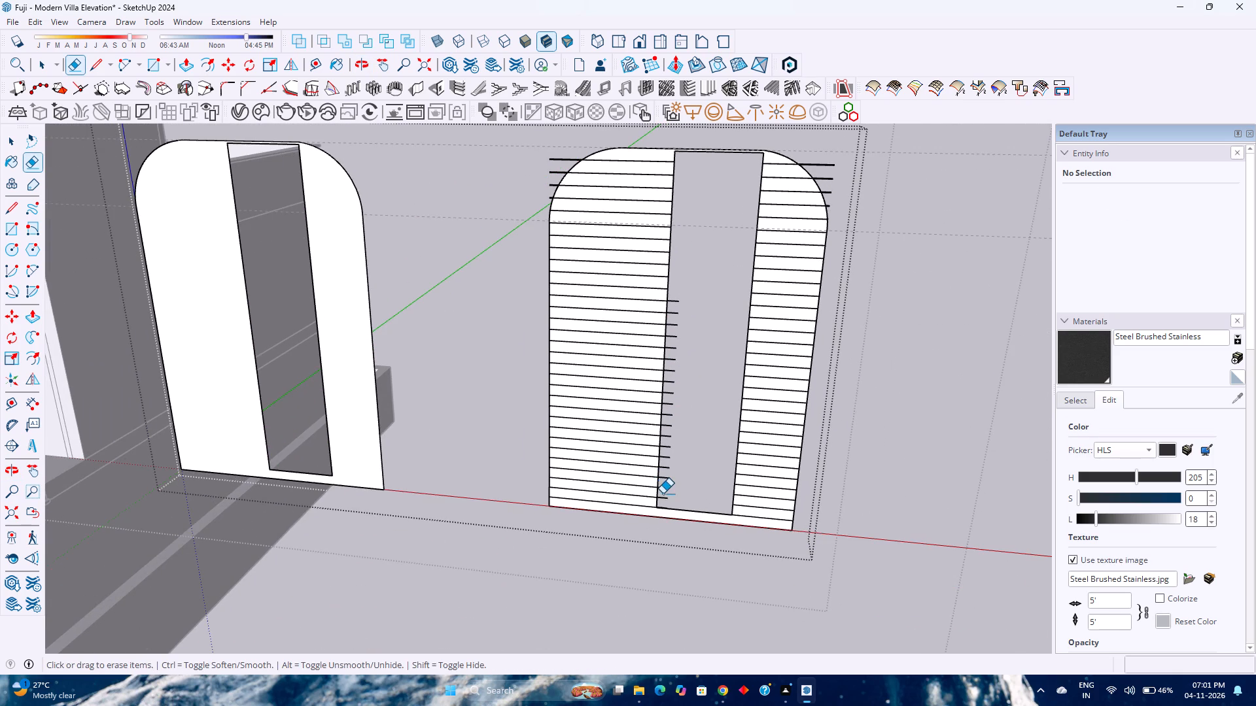
left_click_drag(665, 496, 669, 415)
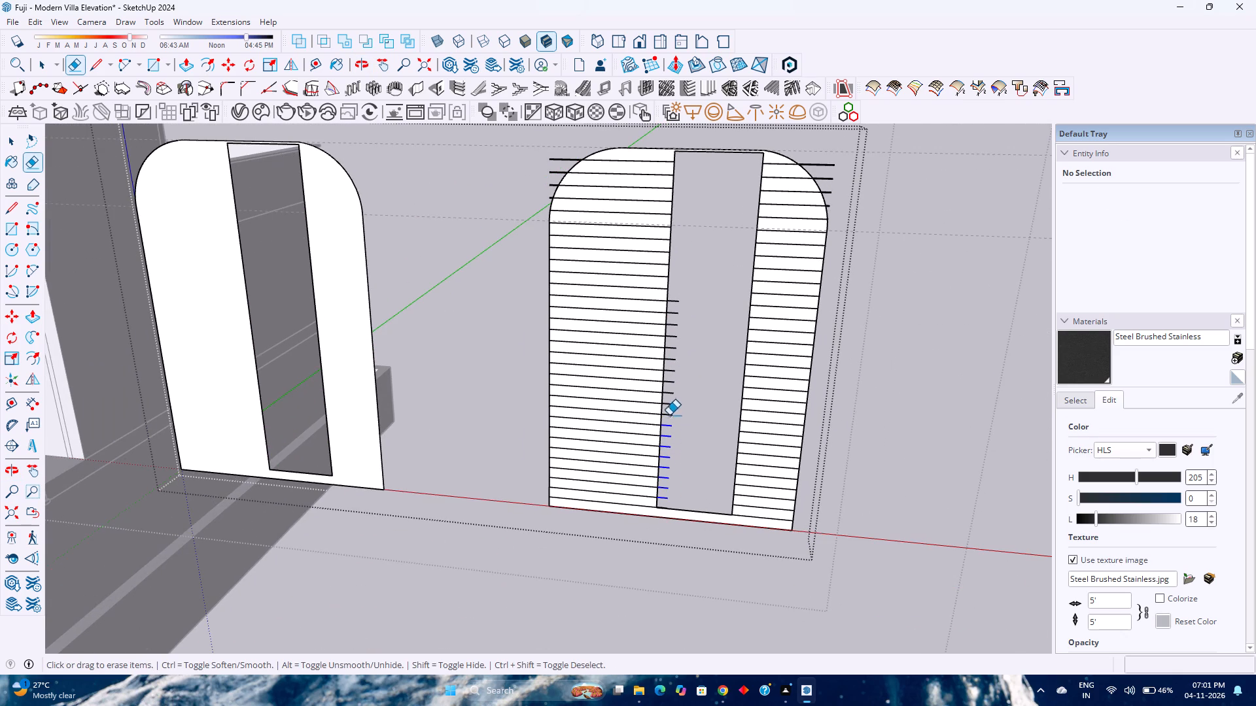
left_click_drag(669, 415, 676, 312)
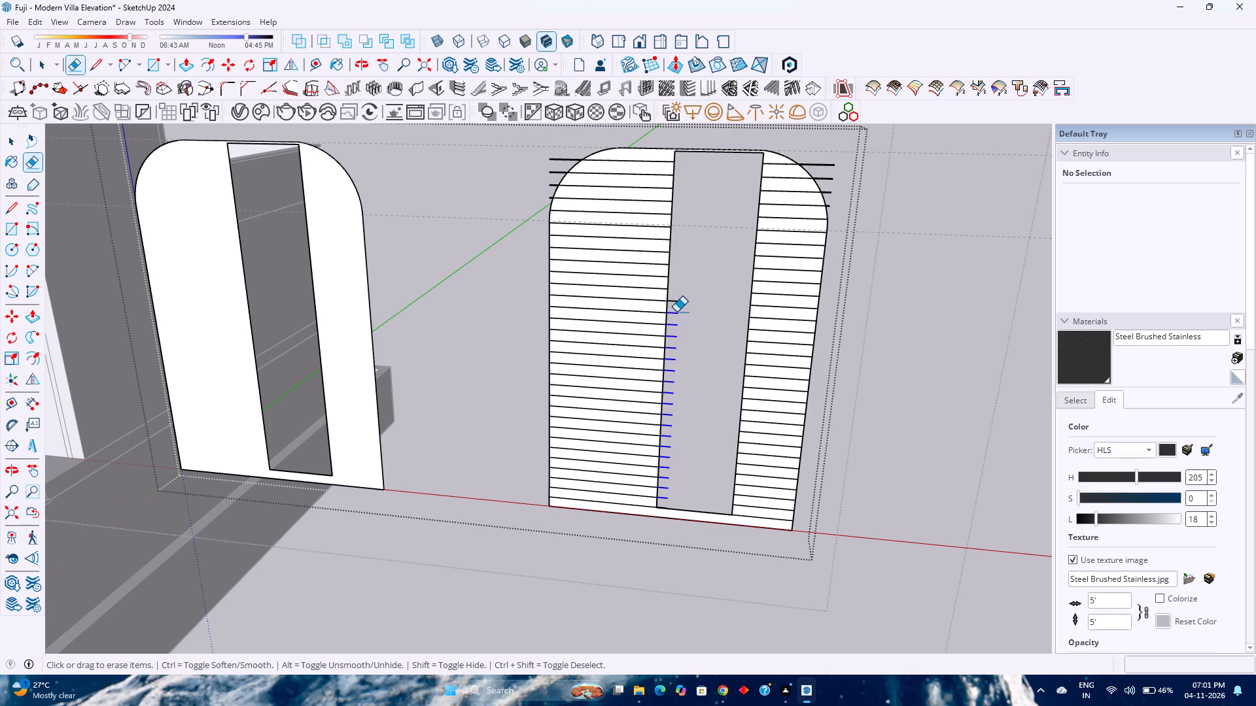
left_click_drag(676, 312, 676, 299)
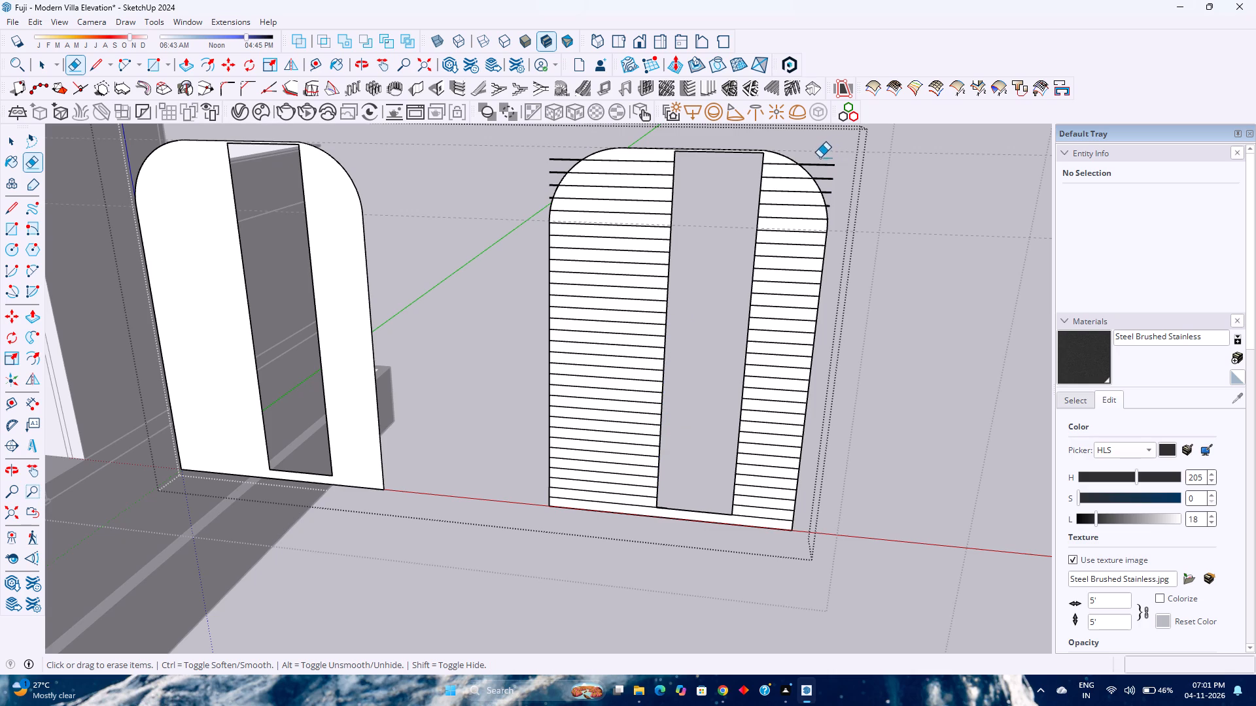
Erase the groove line ends that overhang the rounded top corners on both sides of the second arched panel.
left_click_drag(819, 158, 833, 207)
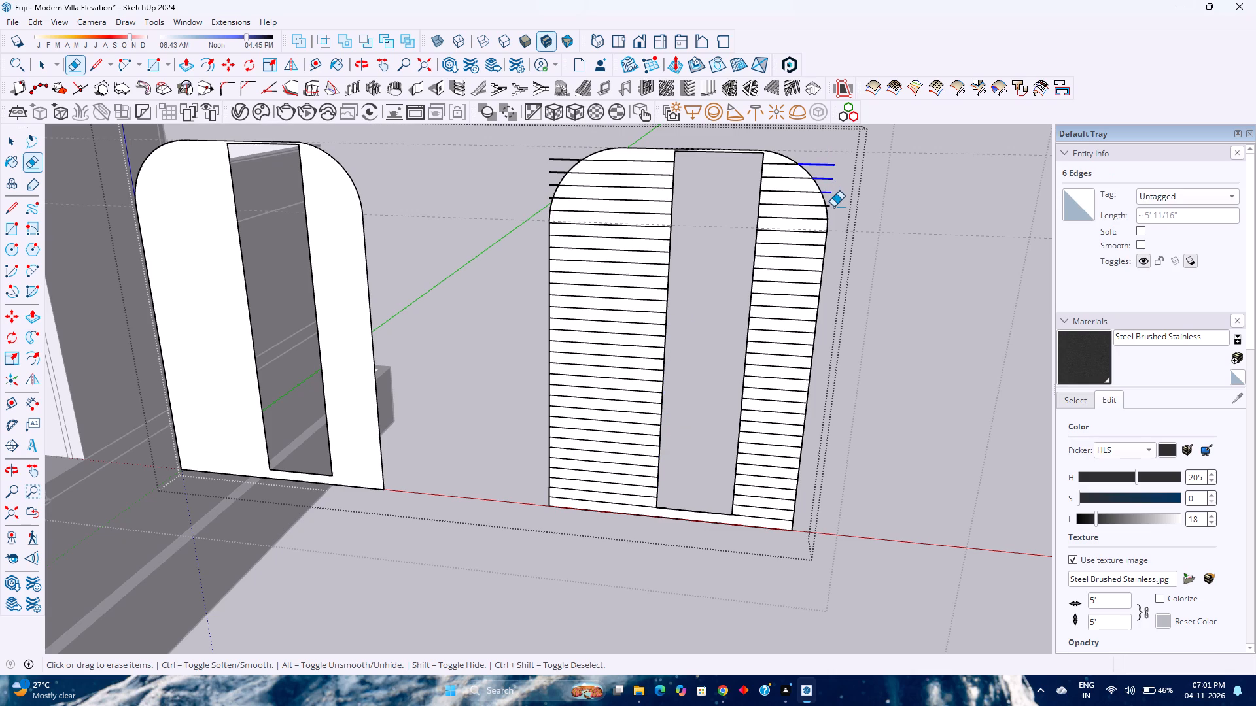
left_click_drag(833, 207, 831, 205)
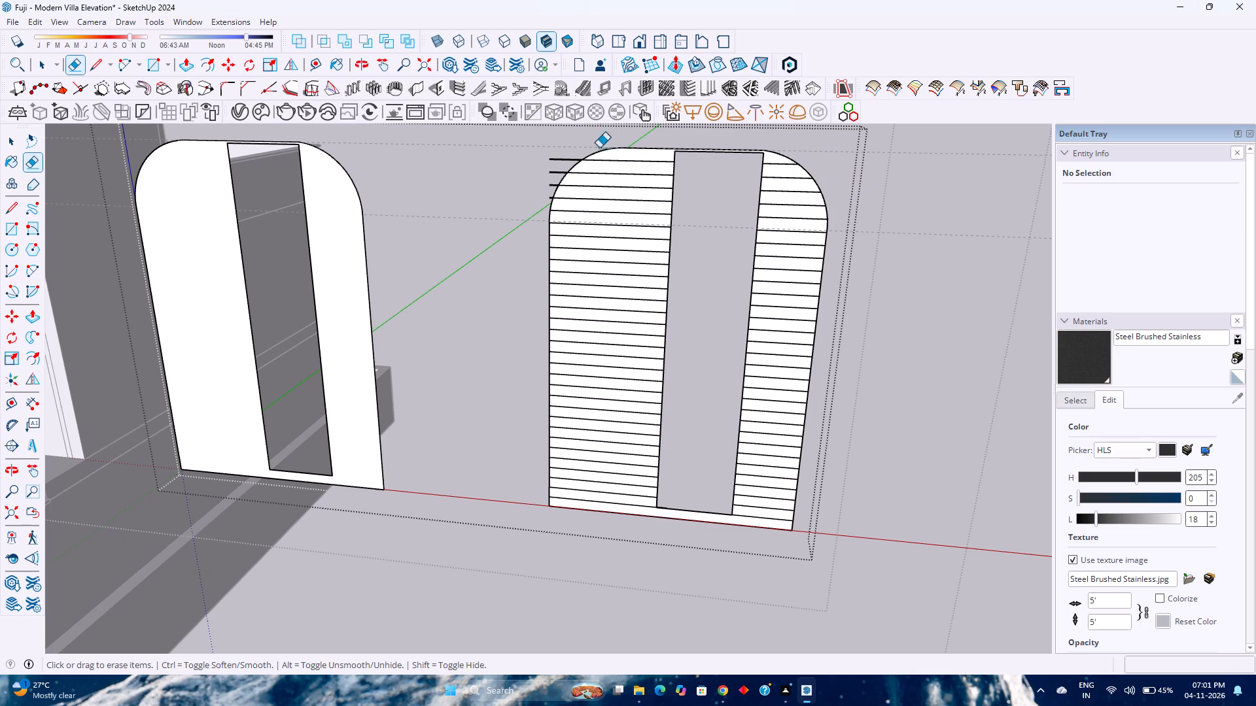
left_click_drag(567, 148, 549, 195)
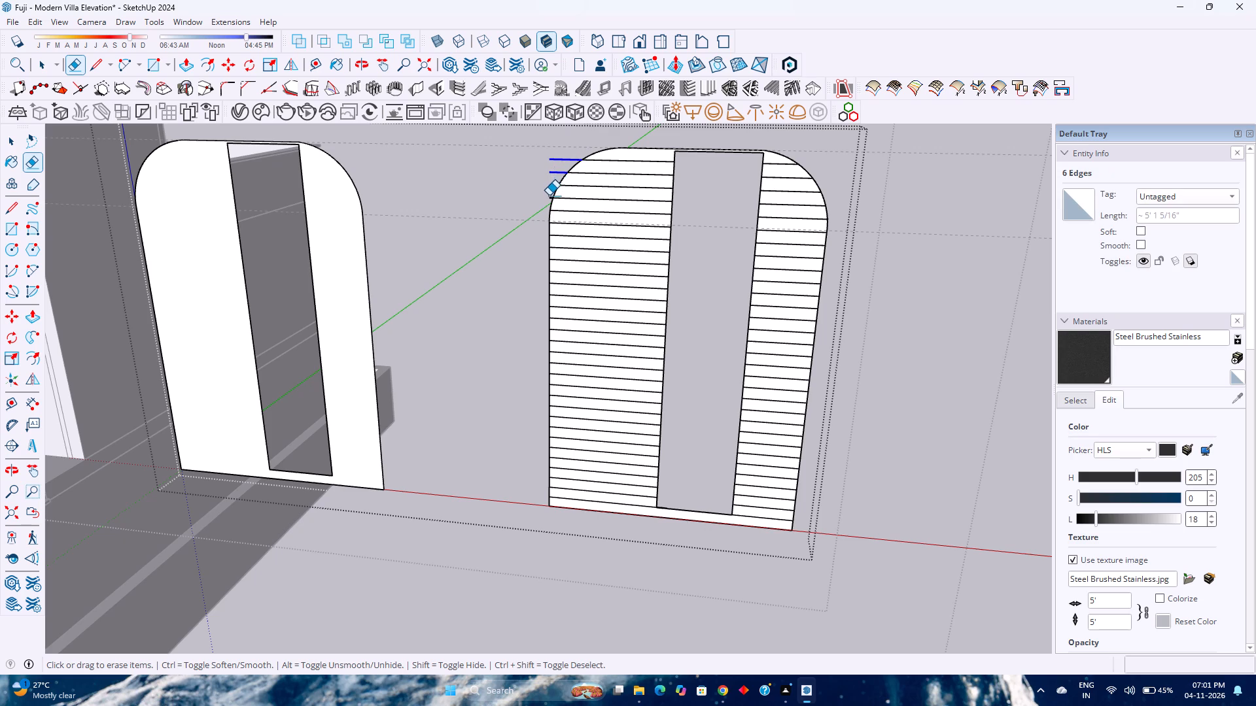
left_click_drag(549, 195, 549, 198)
Push/Pull the bottom strip of the second arched panel outward by 0.25".
scroll(540, 277, "down", 3)
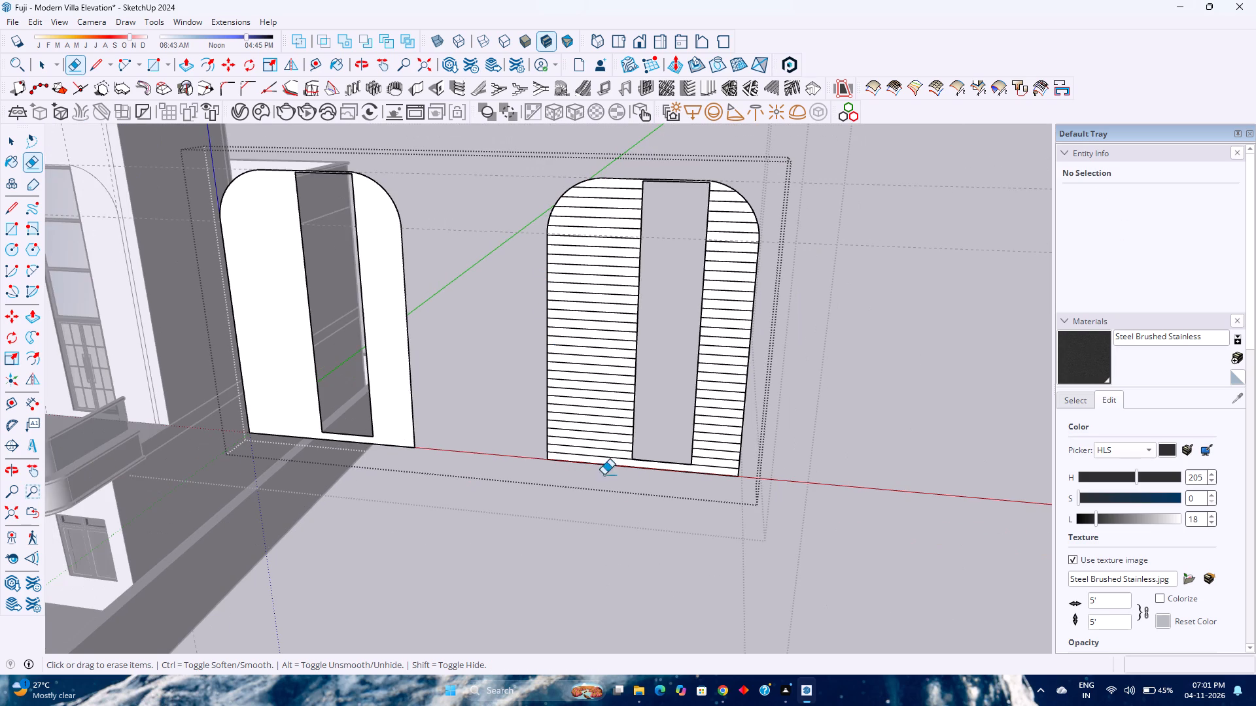
scroll(612, 493, "down", 1)
scroll(612, 493, "up", 3)
key("p")
scroll(609, 471, "up", 8)
left_click(605, 451)
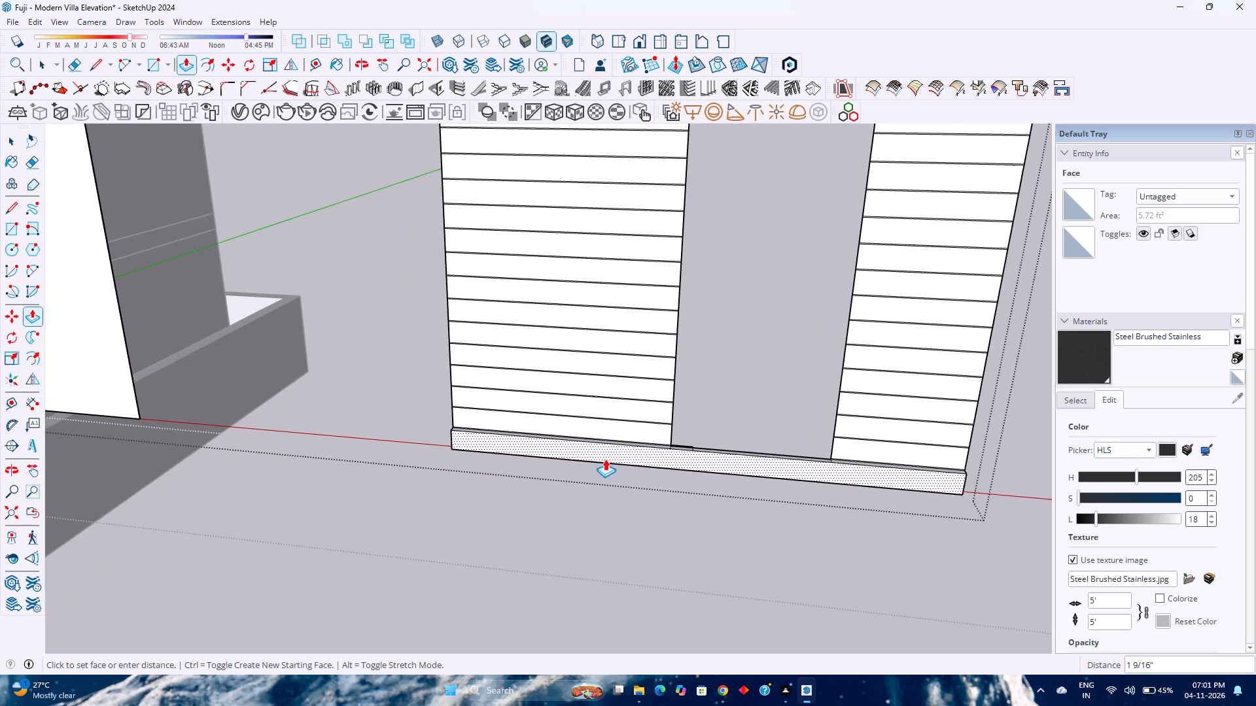
type("0.")
key("2")
key("5")
key("Return")
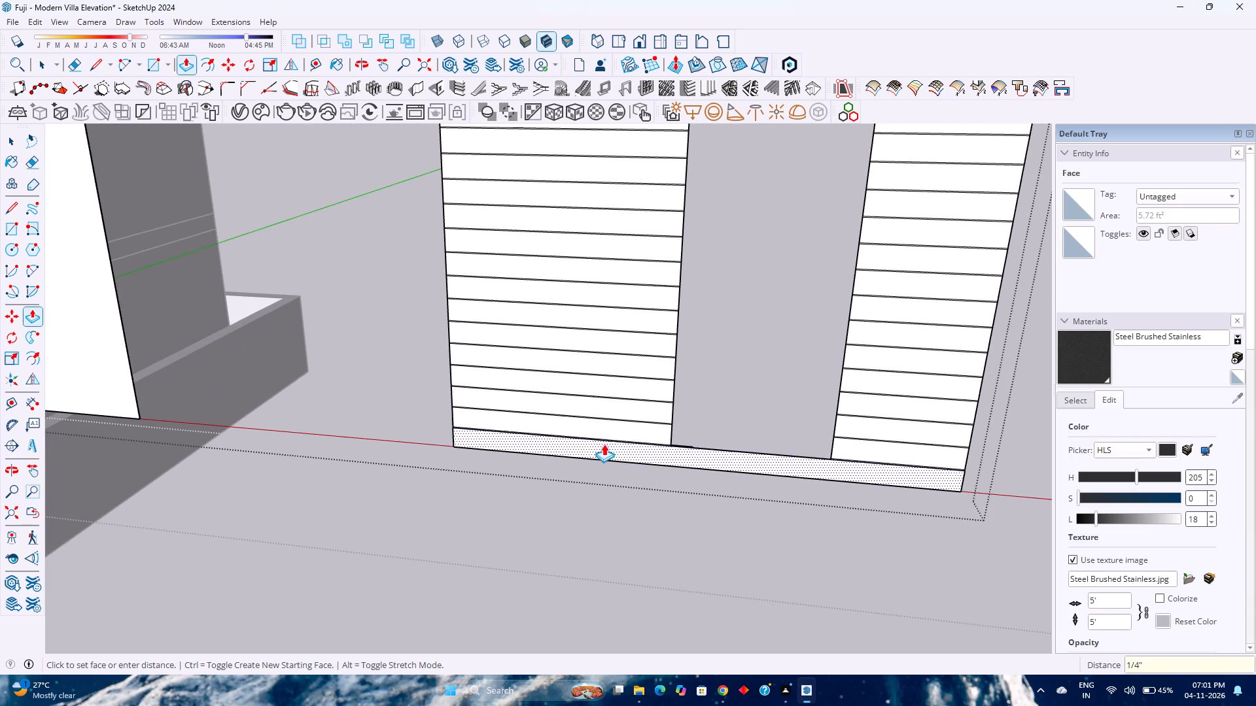
Repeat the 0.25" pull on the six lowest slats left of the opening, working upward from the bottom strip.
scroll(611, 426, "up", 4)
double_click(611, 426)
double_click(615, 397)
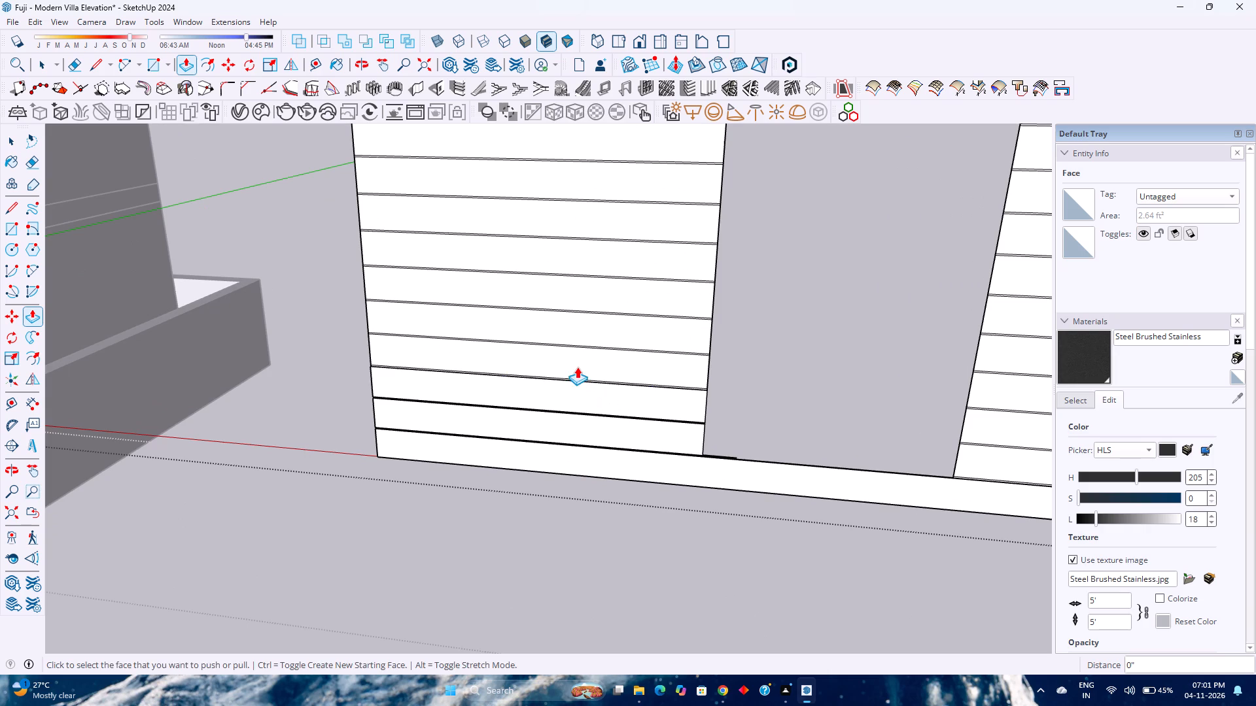
double_click(577, 365)
double_click(566, 322)
scroll(550, 332, "down", 2)
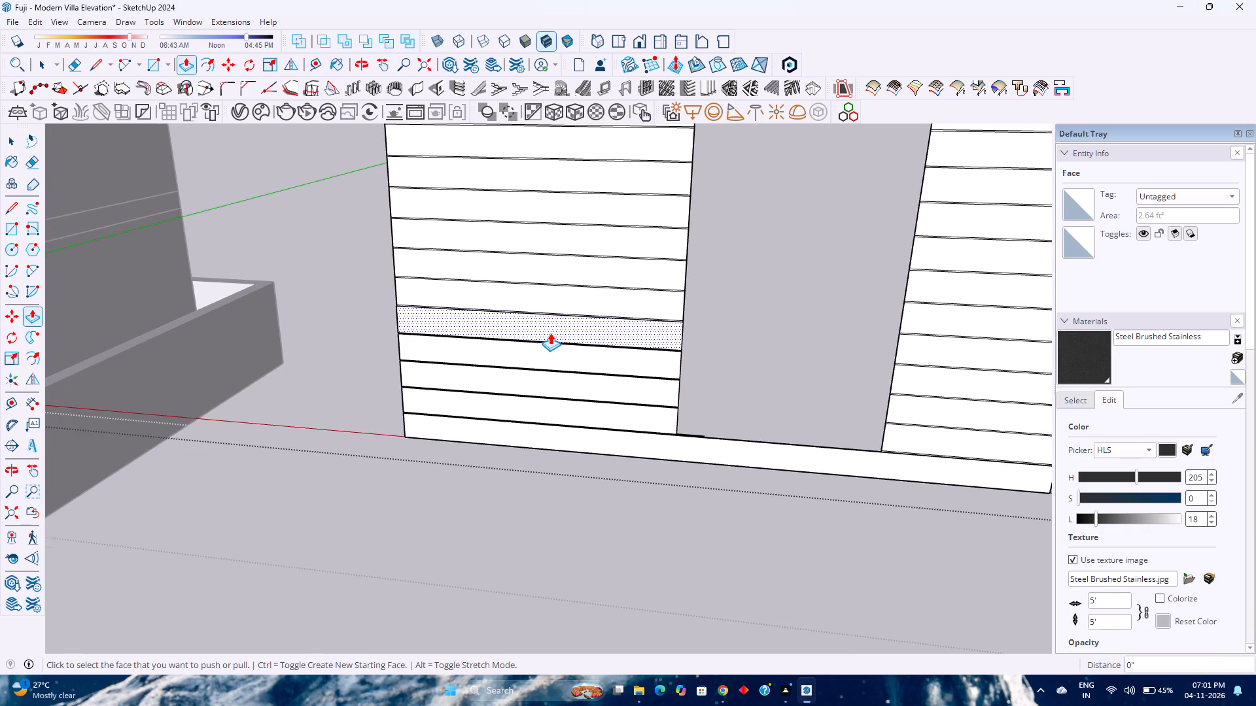
middle_click_drag(549, 334, 523, 448, "shift")
middle_click(523, 448, "shift")
double_click(506, 412)
double_click(498, 386)
Repeat the 0.25" pull on the next five slats up, left of the second panel's opening.
middle_click_drag(493, 386, 493, 388, "shift")
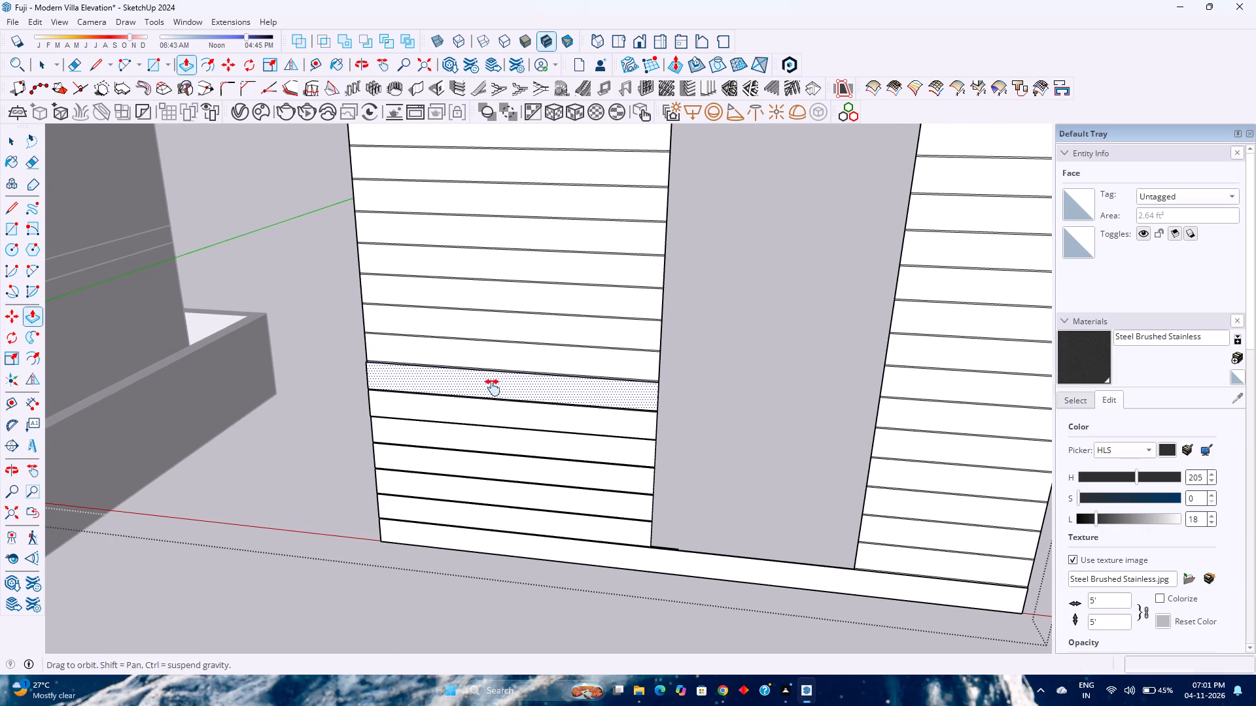
middle_click_drag(493, 388, 488, 469, "shift")
middle_click(487, 471, "shift")
double_click(461, 436)
double_click(459, 408)
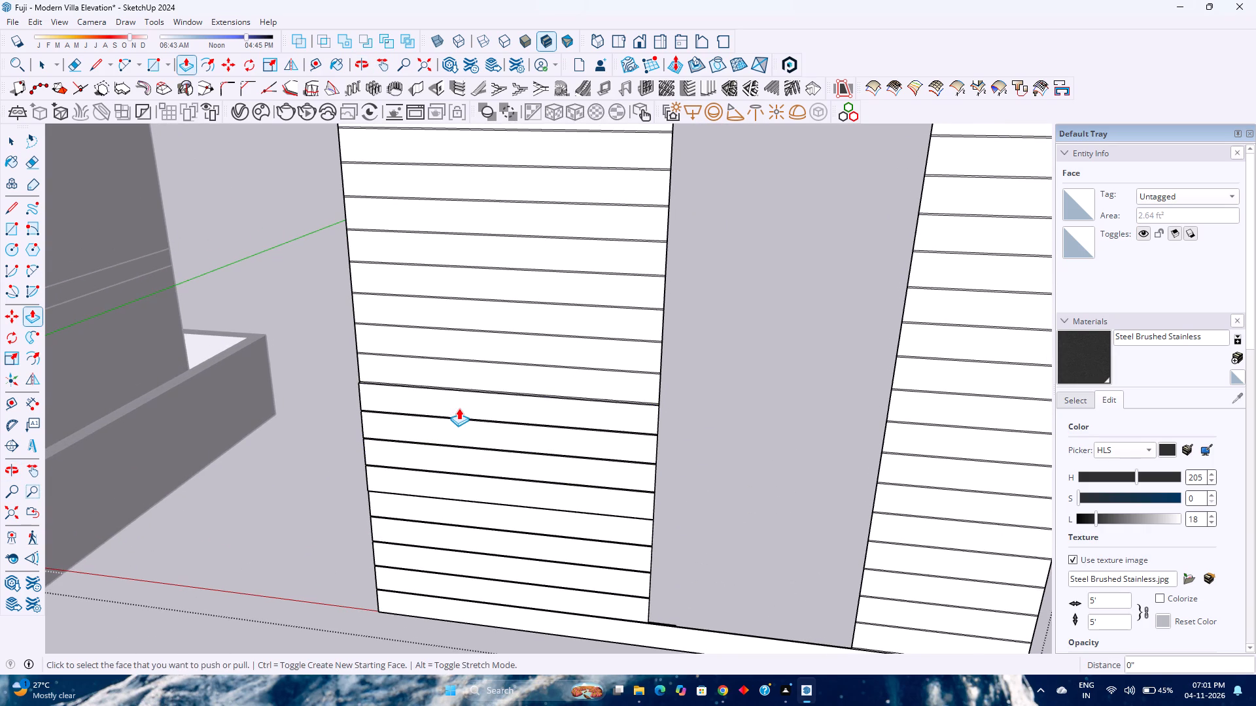
middle_click_drag(459, 408, 459, 495, "shift")
middle_click(459, 495, "shift")
double_click(449, 459)
middle_click_drag(448, 458, 448, 500, "shift")
middle_click(448, 500, "shift")
double_click(443, 473)
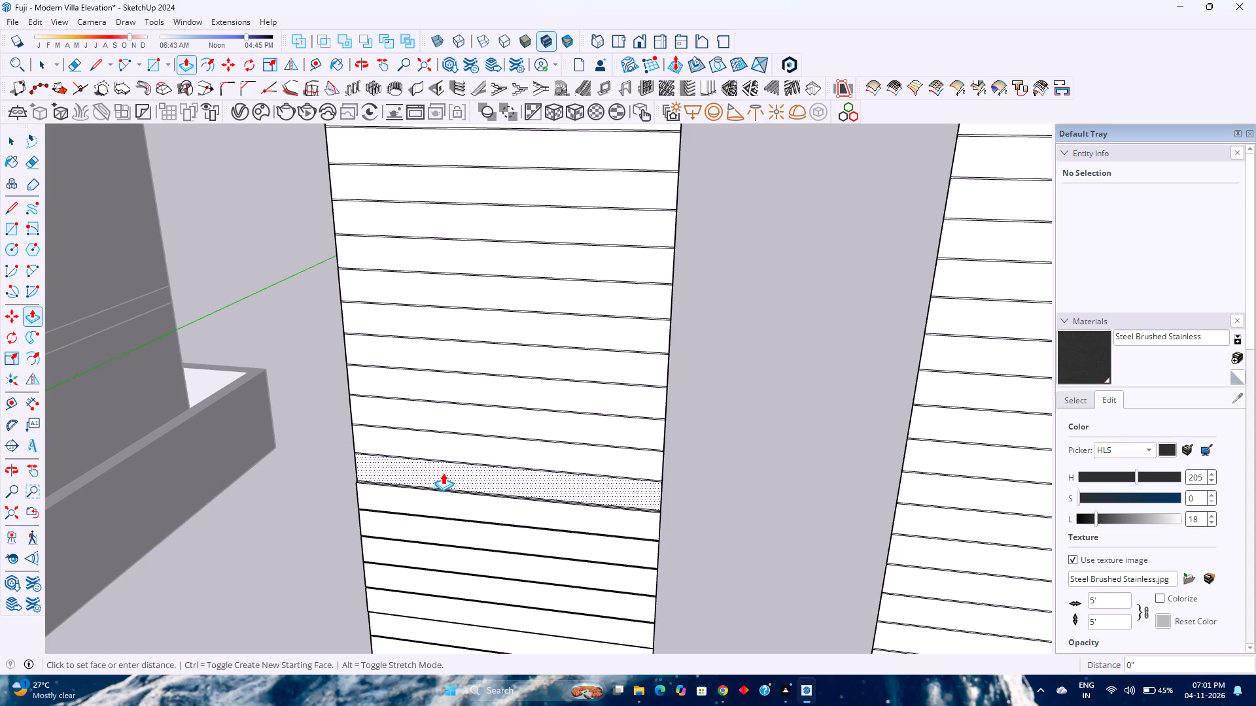
double_click(448, 443)
middle_click_drag(448, 443, 448, 503, "shift")
middle_click(448, 503, "shift")
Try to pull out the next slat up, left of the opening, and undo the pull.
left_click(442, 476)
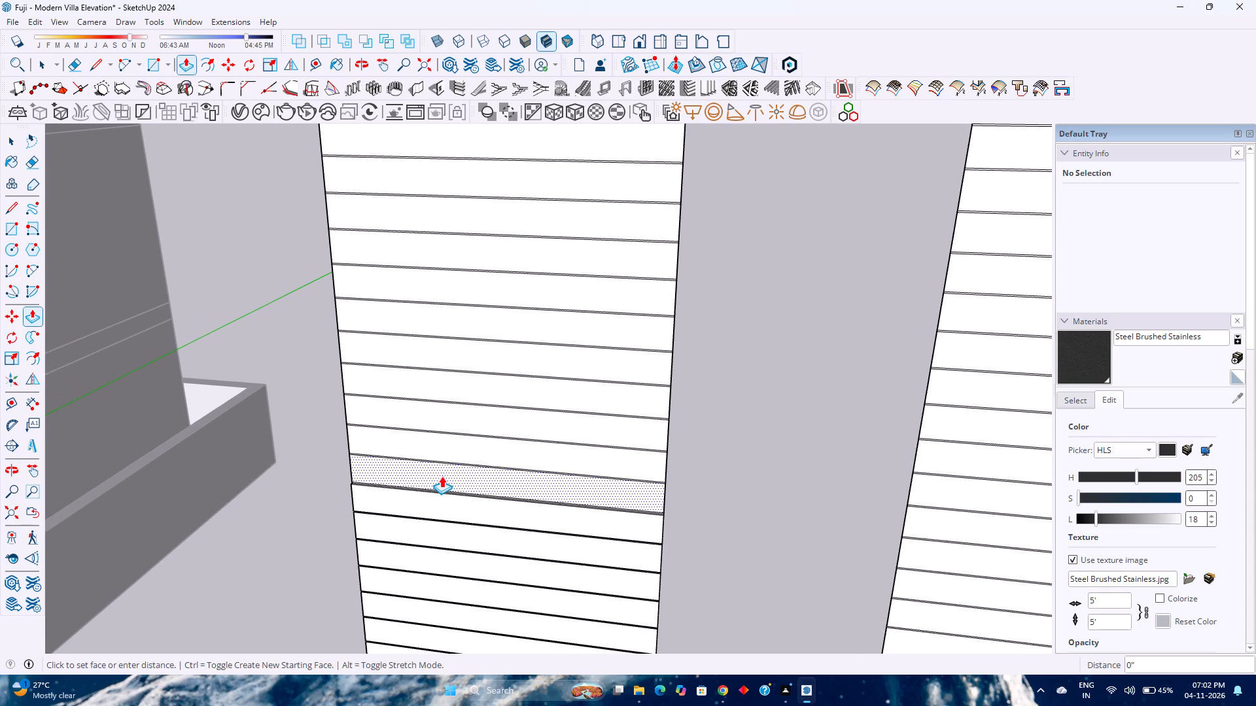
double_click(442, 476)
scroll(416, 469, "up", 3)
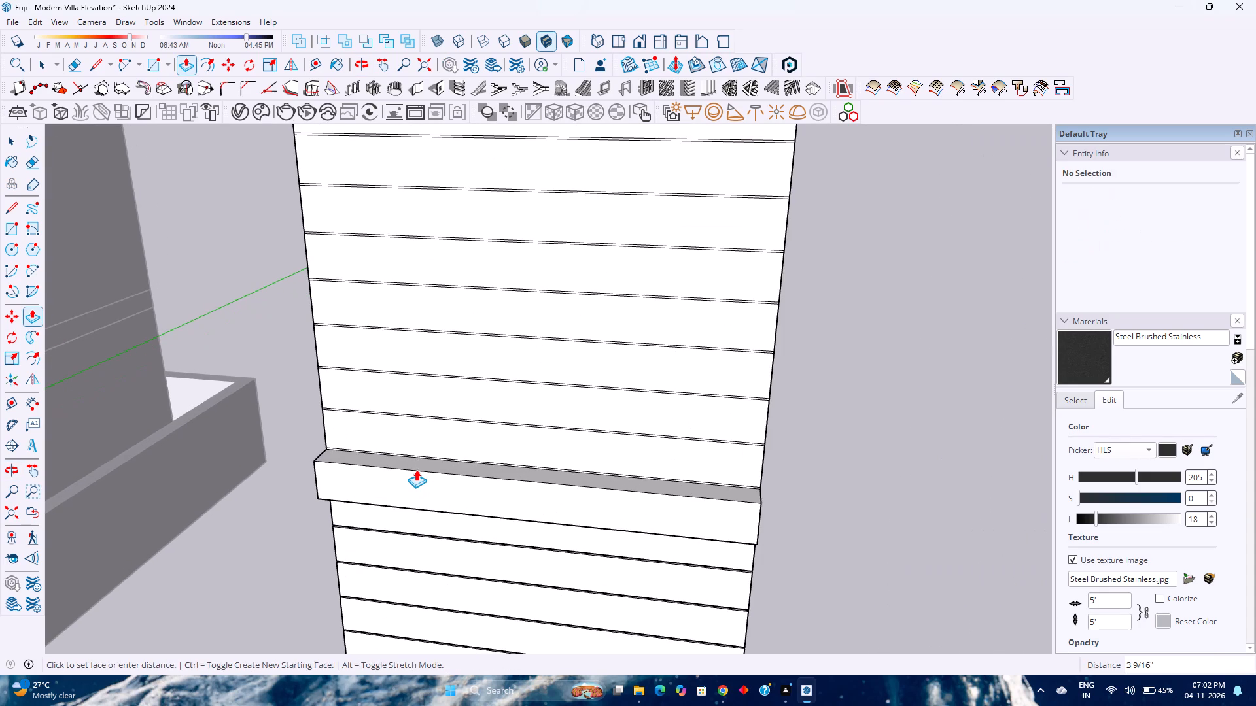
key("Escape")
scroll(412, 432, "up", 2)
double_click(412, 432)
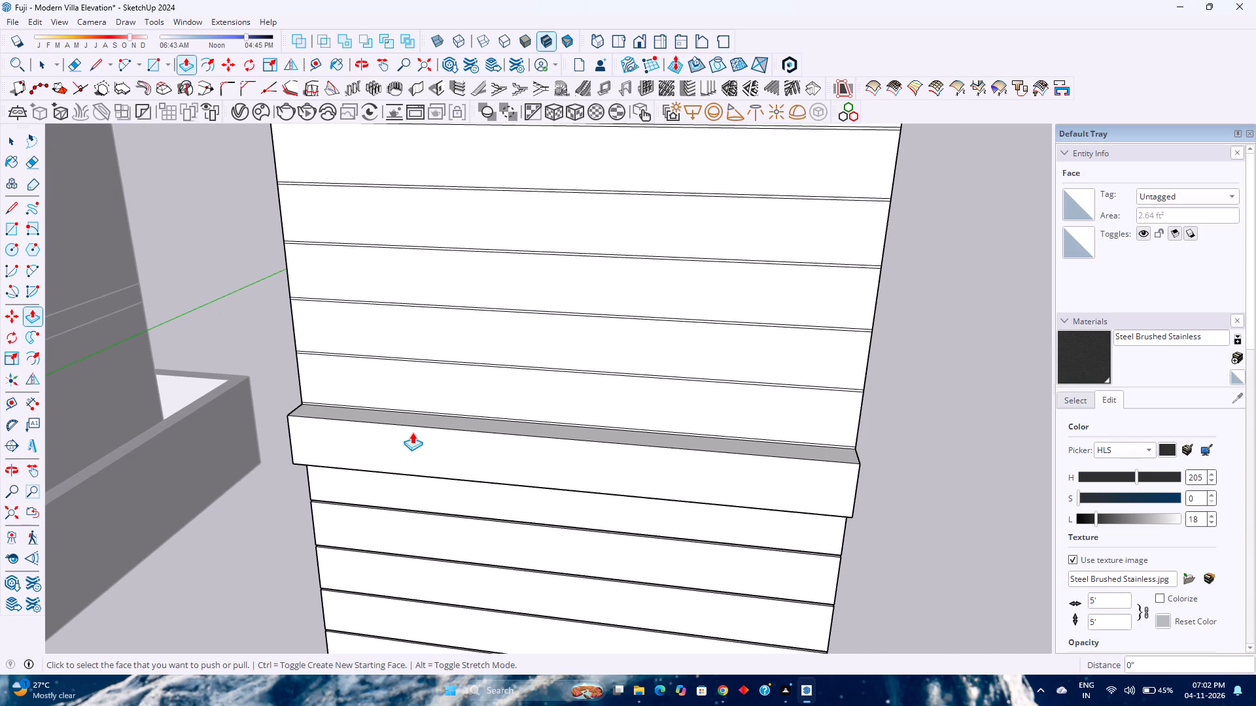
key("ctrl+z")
Pull the same slat out flush with the raised slats below it.
left_click(411, 434)
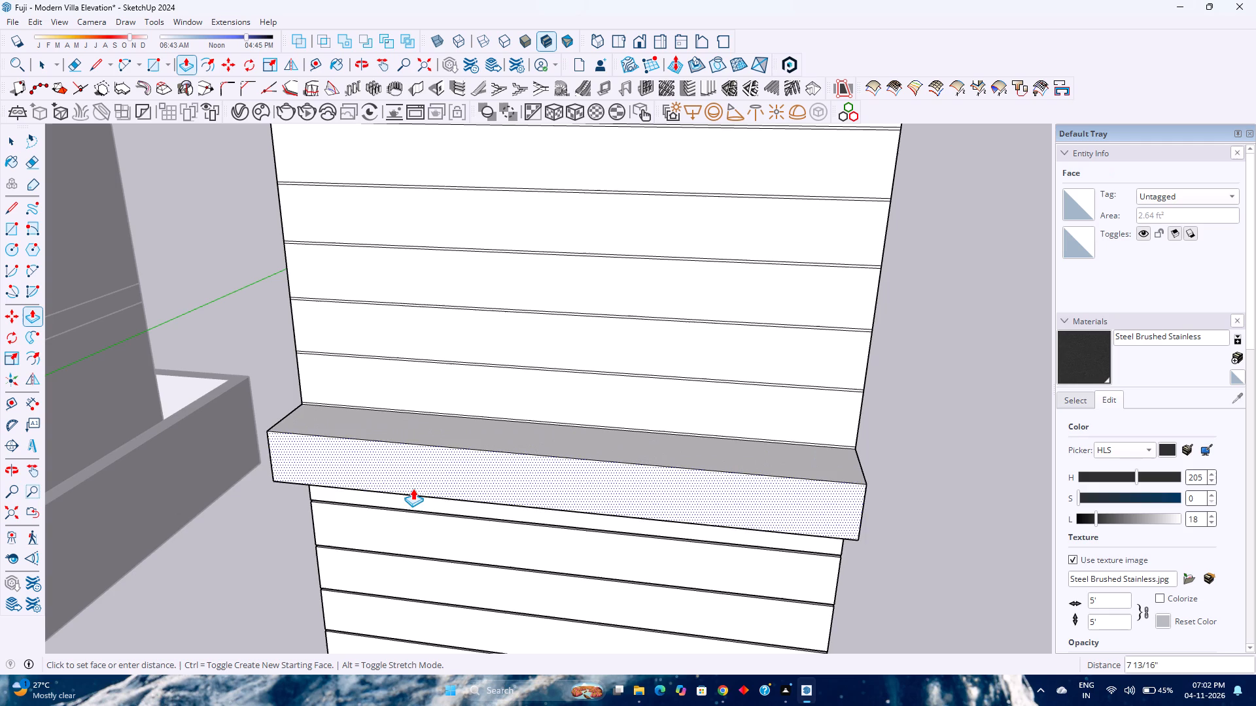
left_click(425, 537)
Repeat the slat pull on the next five slats up, left of the second panel's opening.
double_click(410, 392)
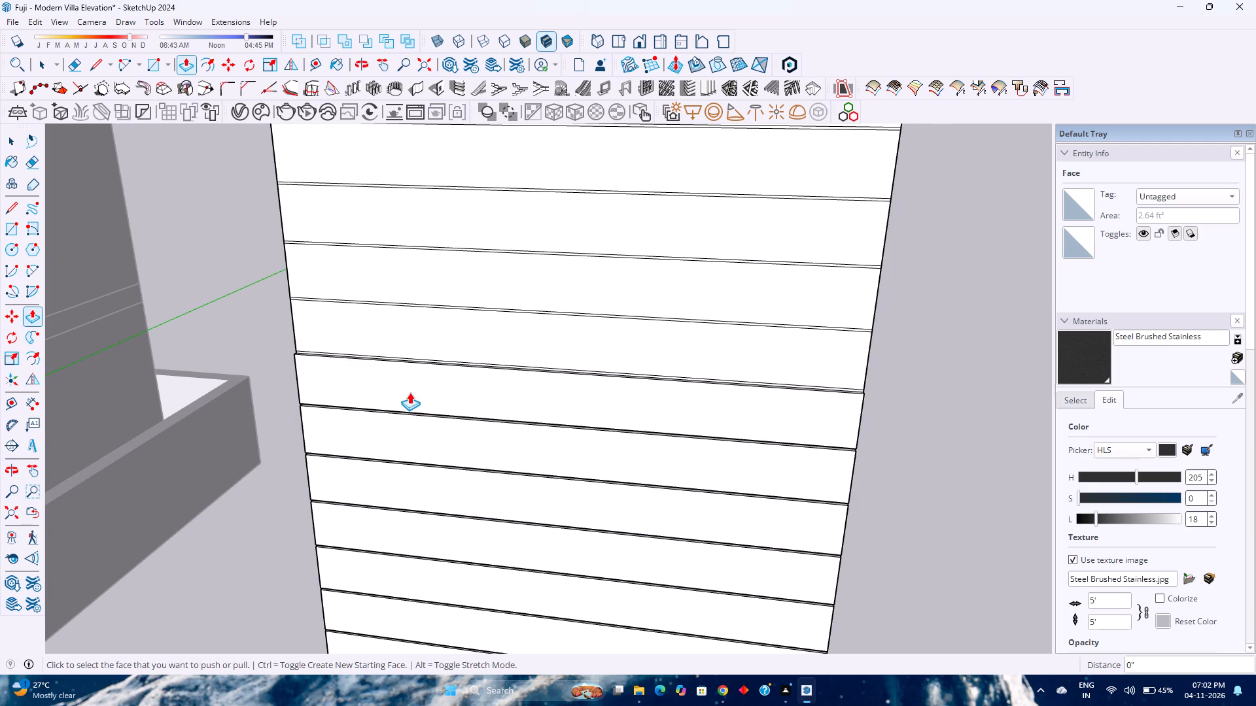
middle_click_drag(413, 381, 416, 390, "shift")
middle_click_drag(418, 397, 393, 534, "shift")
middle_click(393, 534, "shift")
double_click(389, 482)
double_click(404, 434)
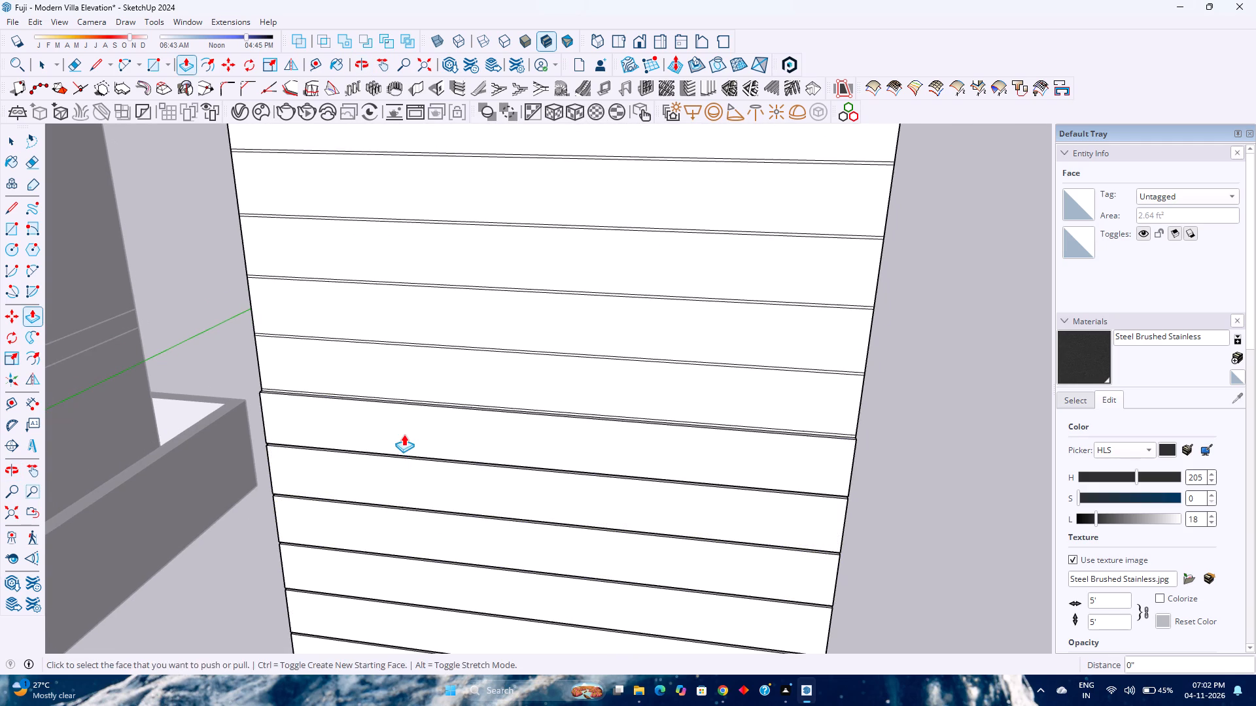
middle_click_drag(404, 434, 402, 549, "shift")
middle_click(402, 549, "shift")
double_click(396, 494)
middle_click_drag(396, 494, 398, 563, "shift")
middle_click(398, 563, "shift")
middle_click(398, 563, "shift")
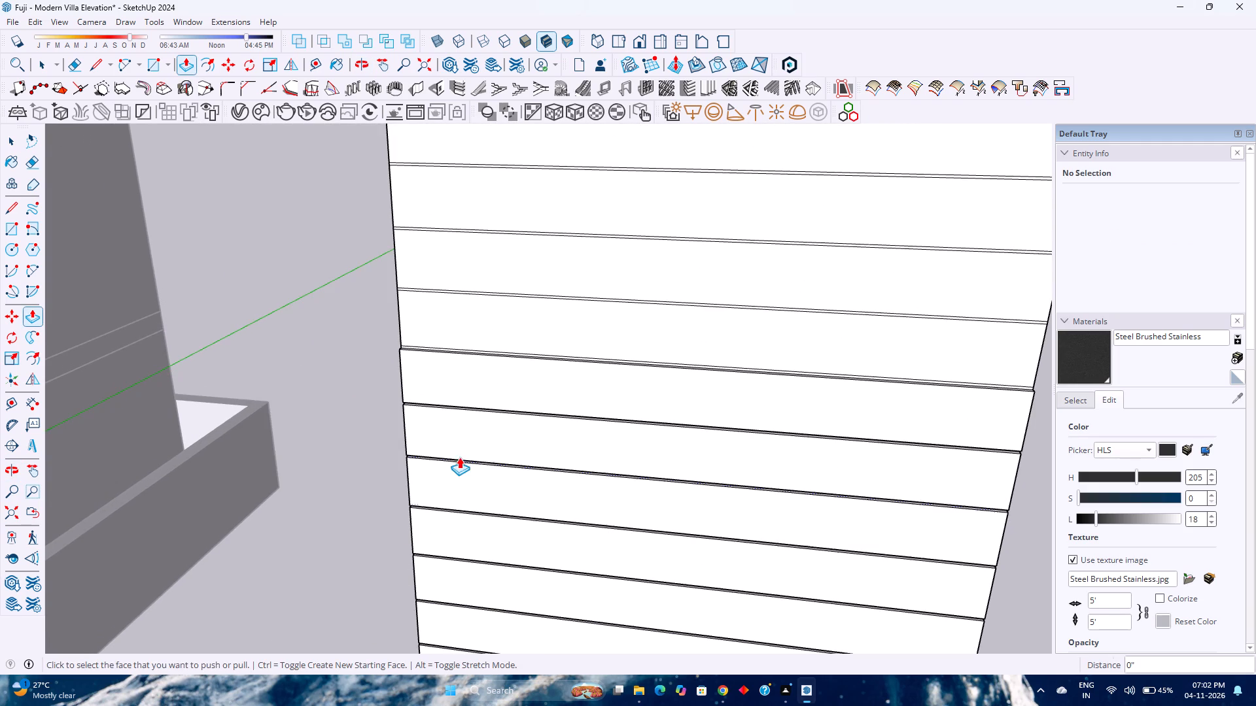
double_click(525, 321)
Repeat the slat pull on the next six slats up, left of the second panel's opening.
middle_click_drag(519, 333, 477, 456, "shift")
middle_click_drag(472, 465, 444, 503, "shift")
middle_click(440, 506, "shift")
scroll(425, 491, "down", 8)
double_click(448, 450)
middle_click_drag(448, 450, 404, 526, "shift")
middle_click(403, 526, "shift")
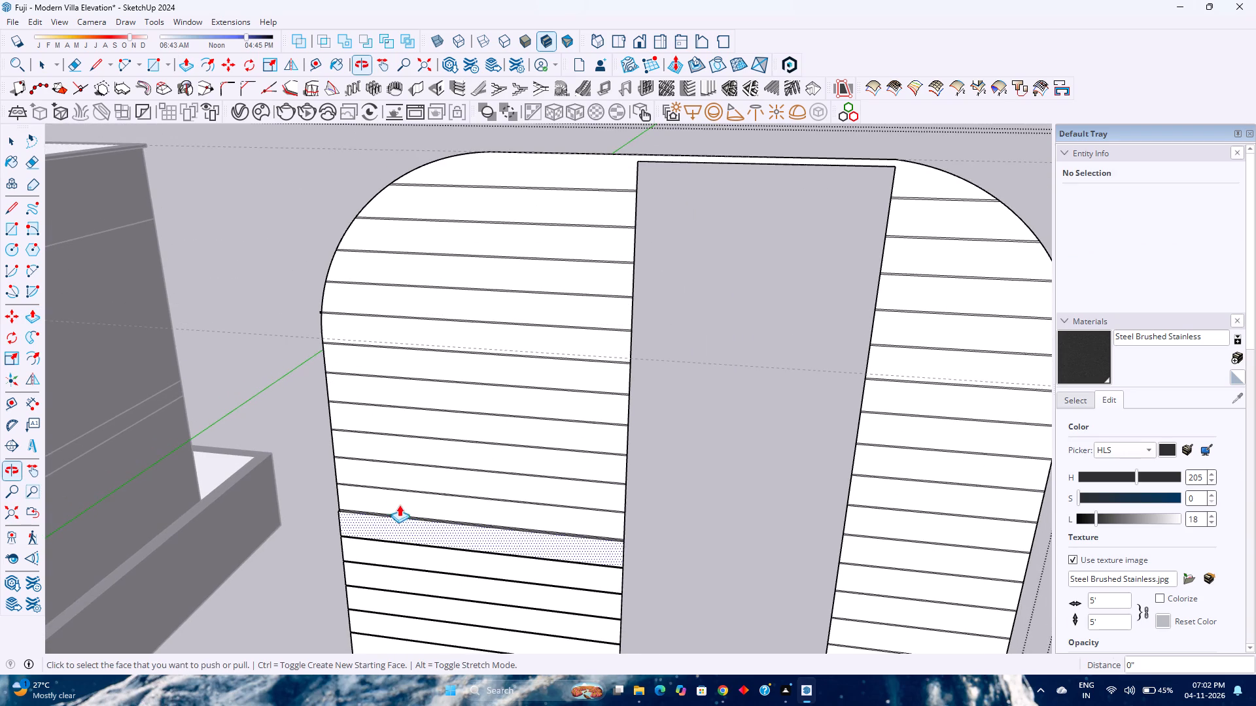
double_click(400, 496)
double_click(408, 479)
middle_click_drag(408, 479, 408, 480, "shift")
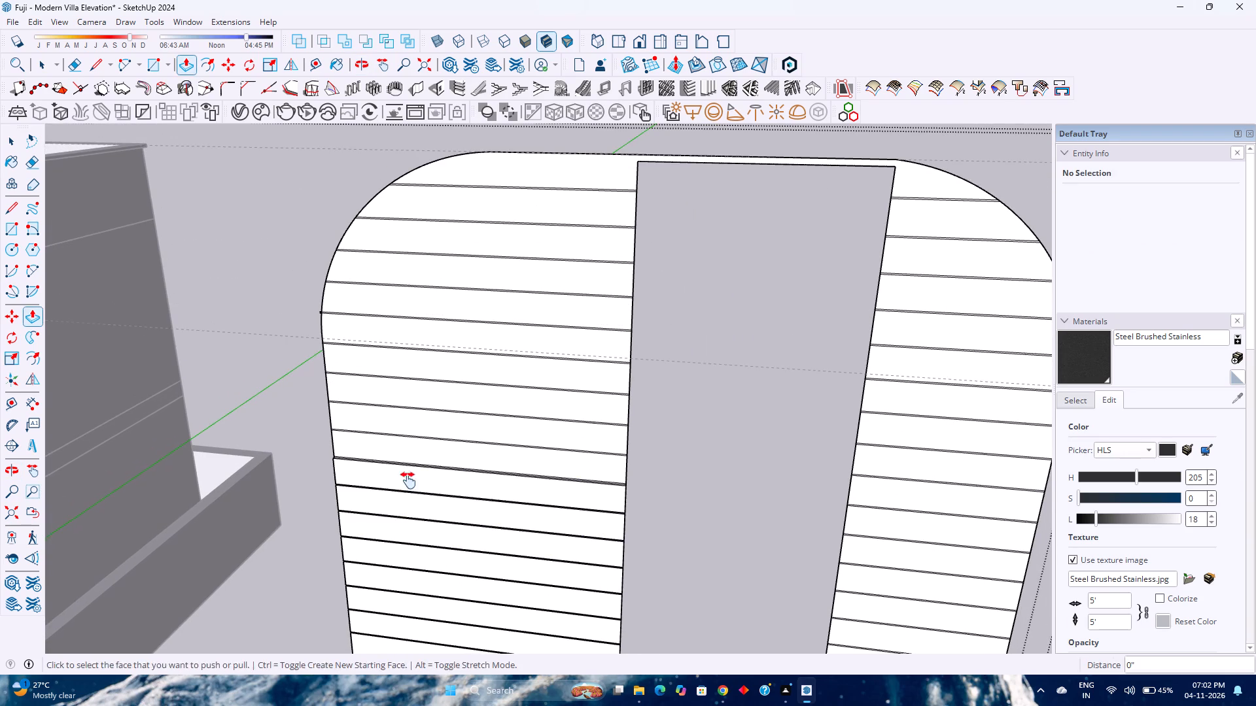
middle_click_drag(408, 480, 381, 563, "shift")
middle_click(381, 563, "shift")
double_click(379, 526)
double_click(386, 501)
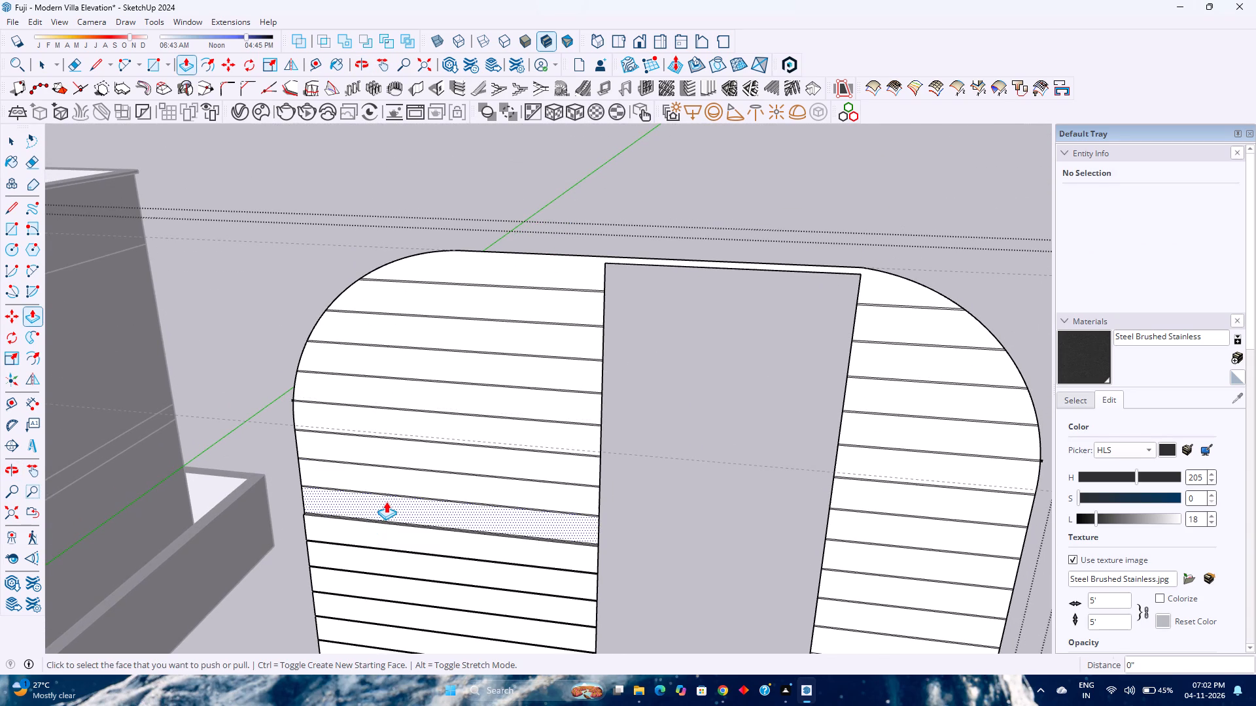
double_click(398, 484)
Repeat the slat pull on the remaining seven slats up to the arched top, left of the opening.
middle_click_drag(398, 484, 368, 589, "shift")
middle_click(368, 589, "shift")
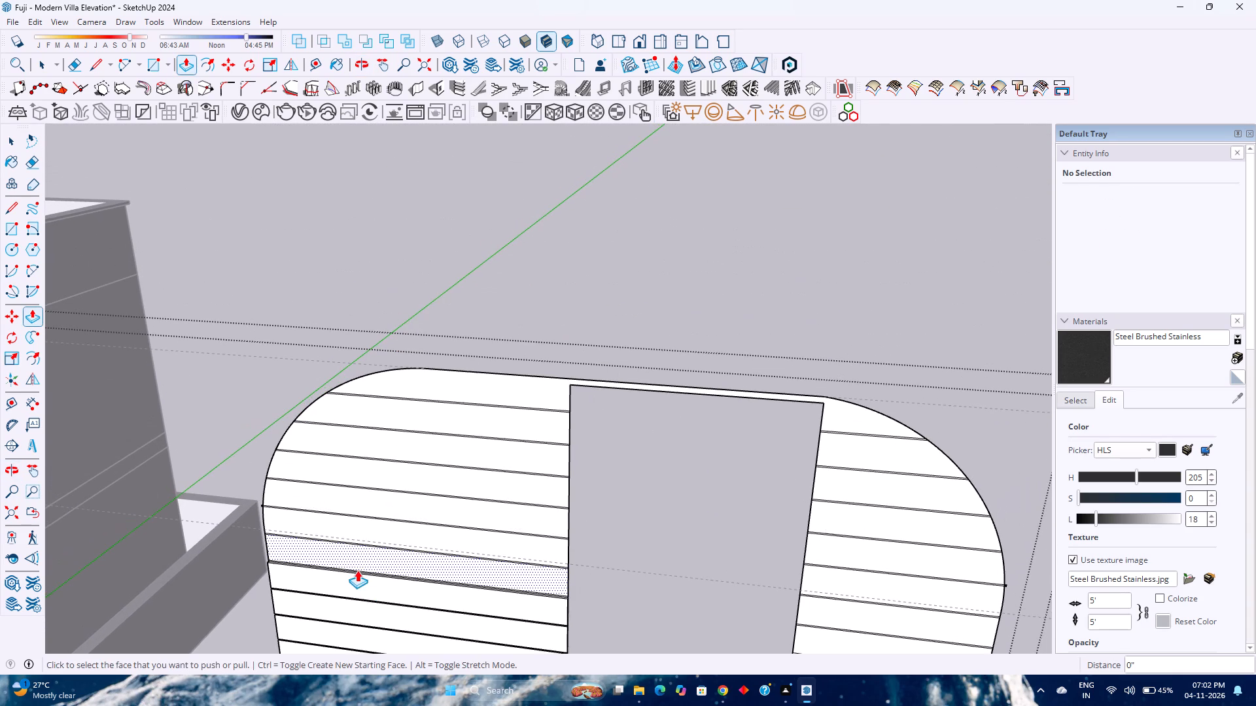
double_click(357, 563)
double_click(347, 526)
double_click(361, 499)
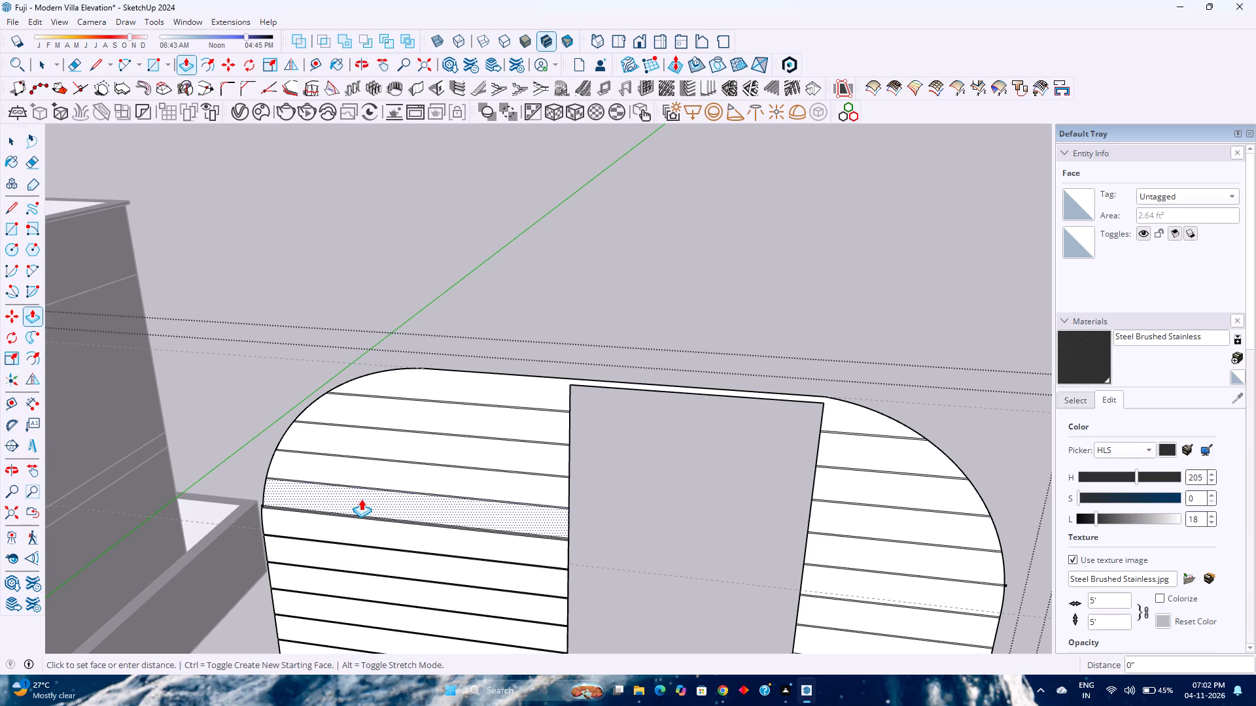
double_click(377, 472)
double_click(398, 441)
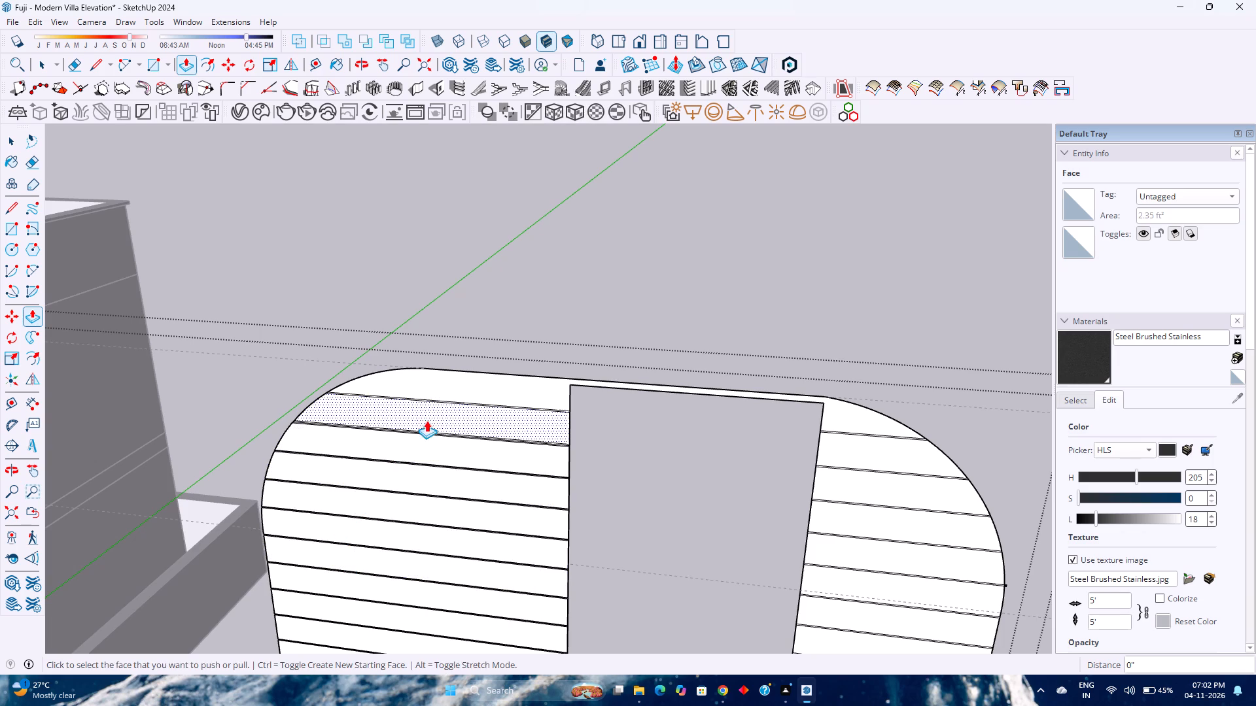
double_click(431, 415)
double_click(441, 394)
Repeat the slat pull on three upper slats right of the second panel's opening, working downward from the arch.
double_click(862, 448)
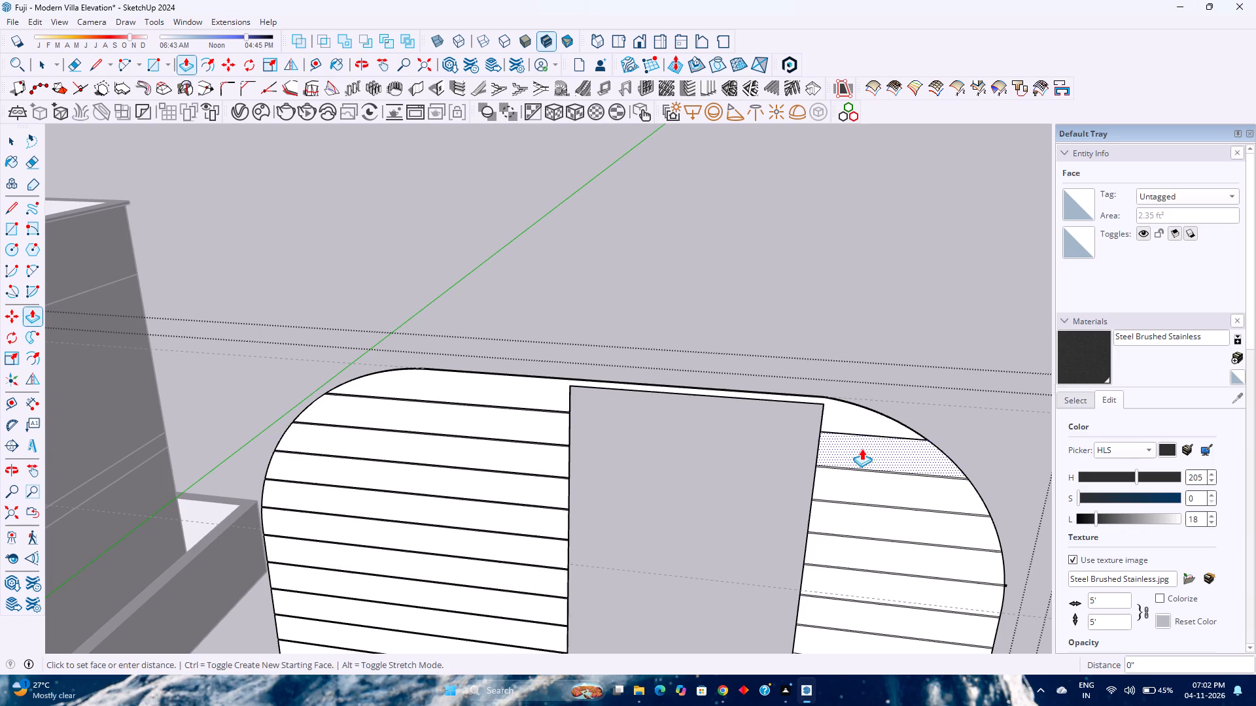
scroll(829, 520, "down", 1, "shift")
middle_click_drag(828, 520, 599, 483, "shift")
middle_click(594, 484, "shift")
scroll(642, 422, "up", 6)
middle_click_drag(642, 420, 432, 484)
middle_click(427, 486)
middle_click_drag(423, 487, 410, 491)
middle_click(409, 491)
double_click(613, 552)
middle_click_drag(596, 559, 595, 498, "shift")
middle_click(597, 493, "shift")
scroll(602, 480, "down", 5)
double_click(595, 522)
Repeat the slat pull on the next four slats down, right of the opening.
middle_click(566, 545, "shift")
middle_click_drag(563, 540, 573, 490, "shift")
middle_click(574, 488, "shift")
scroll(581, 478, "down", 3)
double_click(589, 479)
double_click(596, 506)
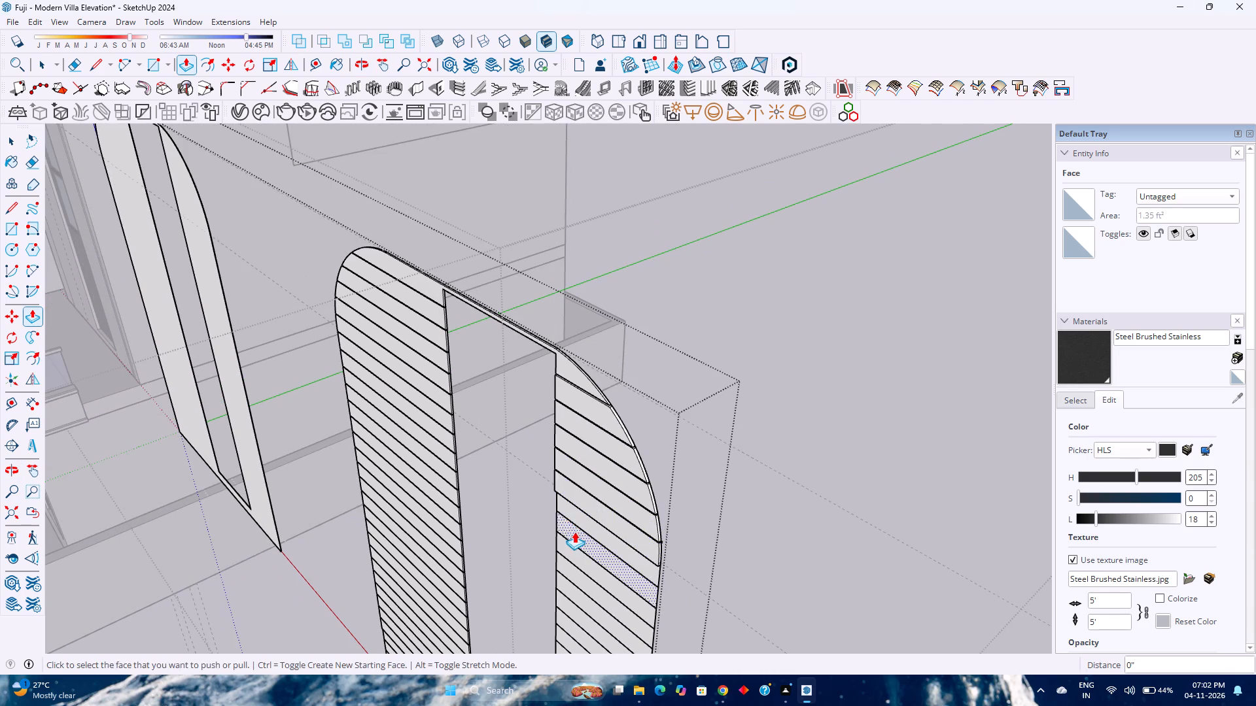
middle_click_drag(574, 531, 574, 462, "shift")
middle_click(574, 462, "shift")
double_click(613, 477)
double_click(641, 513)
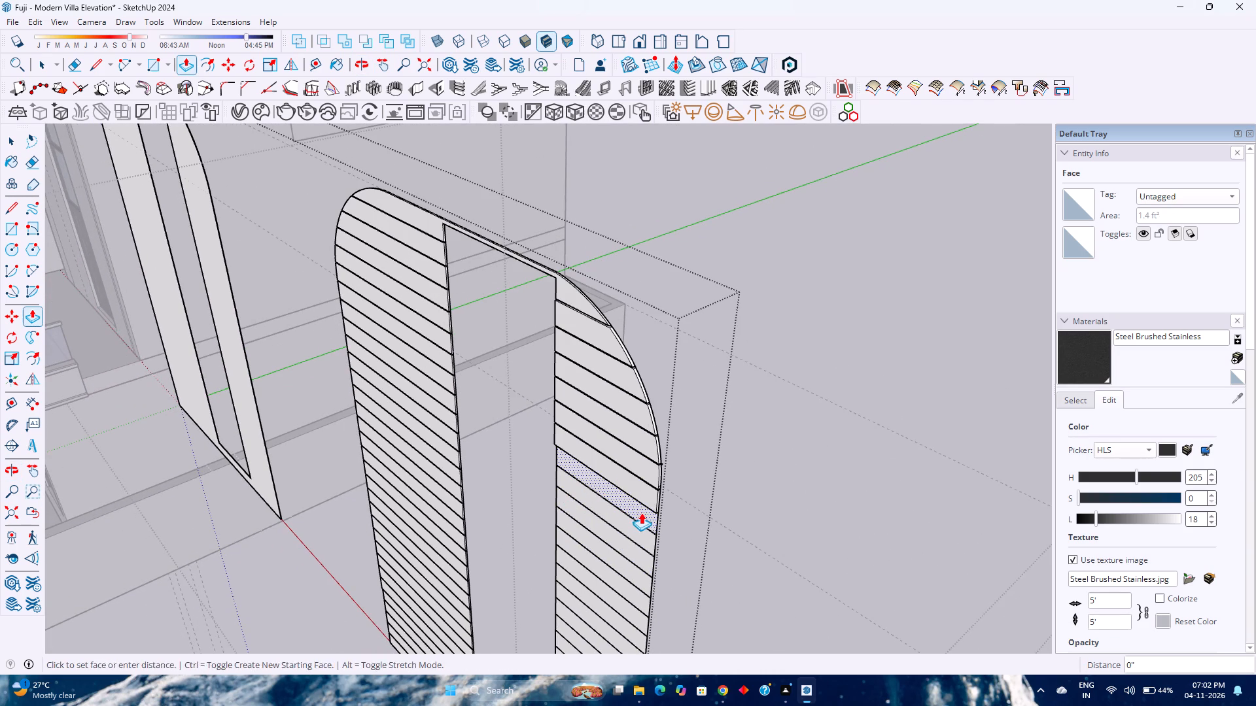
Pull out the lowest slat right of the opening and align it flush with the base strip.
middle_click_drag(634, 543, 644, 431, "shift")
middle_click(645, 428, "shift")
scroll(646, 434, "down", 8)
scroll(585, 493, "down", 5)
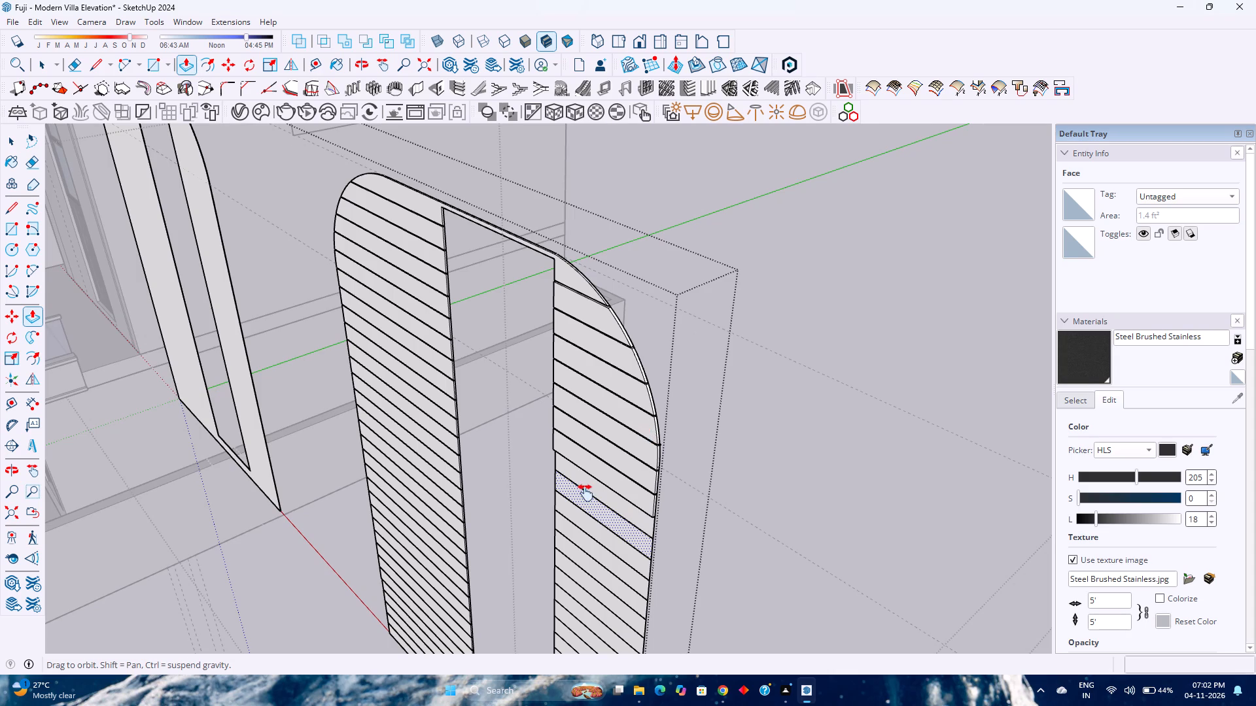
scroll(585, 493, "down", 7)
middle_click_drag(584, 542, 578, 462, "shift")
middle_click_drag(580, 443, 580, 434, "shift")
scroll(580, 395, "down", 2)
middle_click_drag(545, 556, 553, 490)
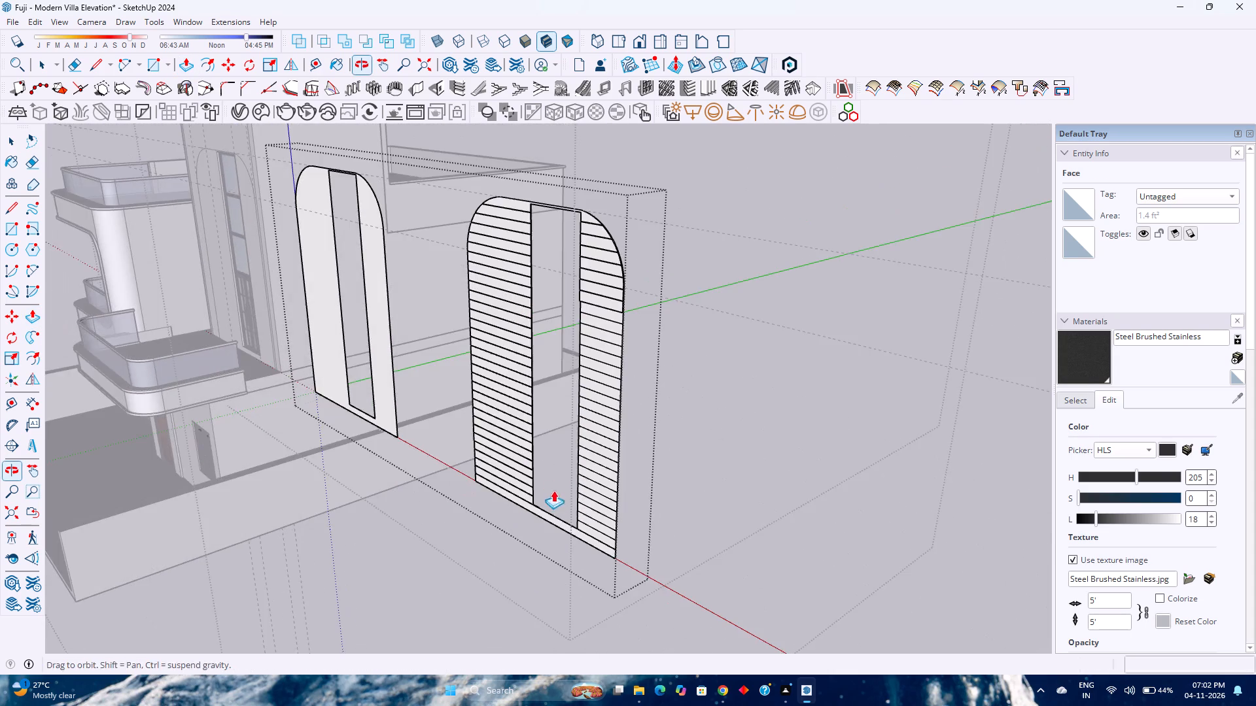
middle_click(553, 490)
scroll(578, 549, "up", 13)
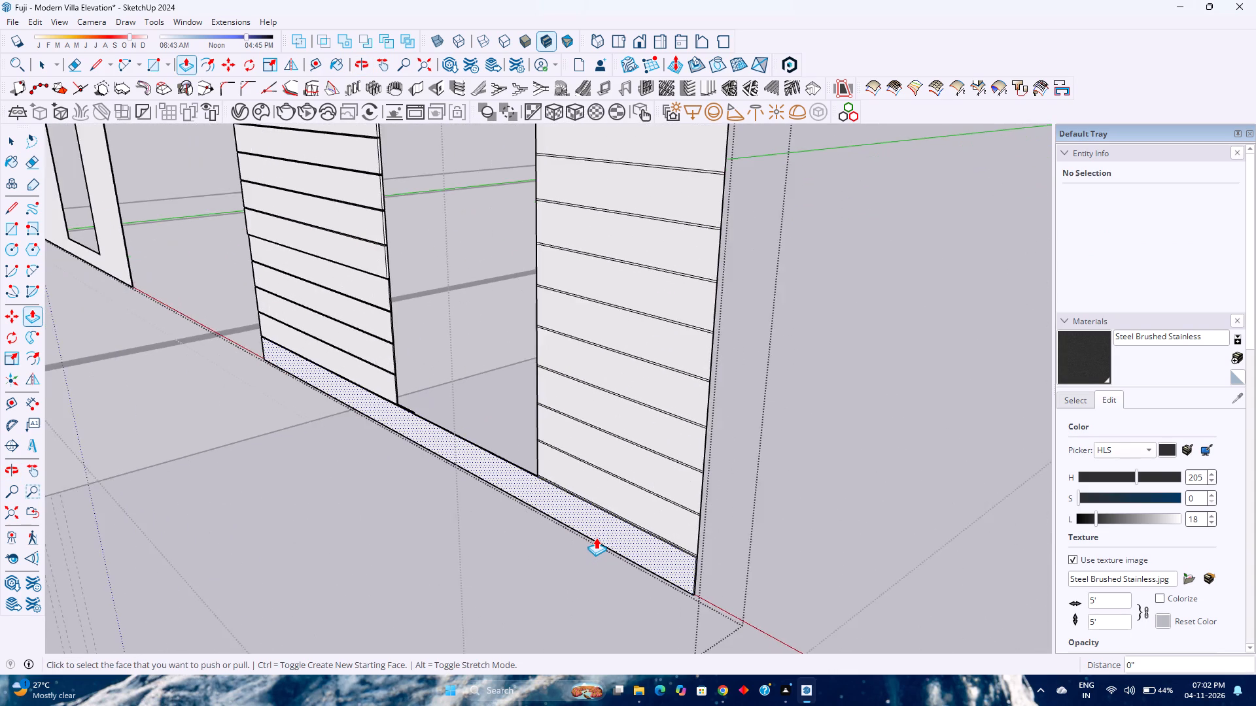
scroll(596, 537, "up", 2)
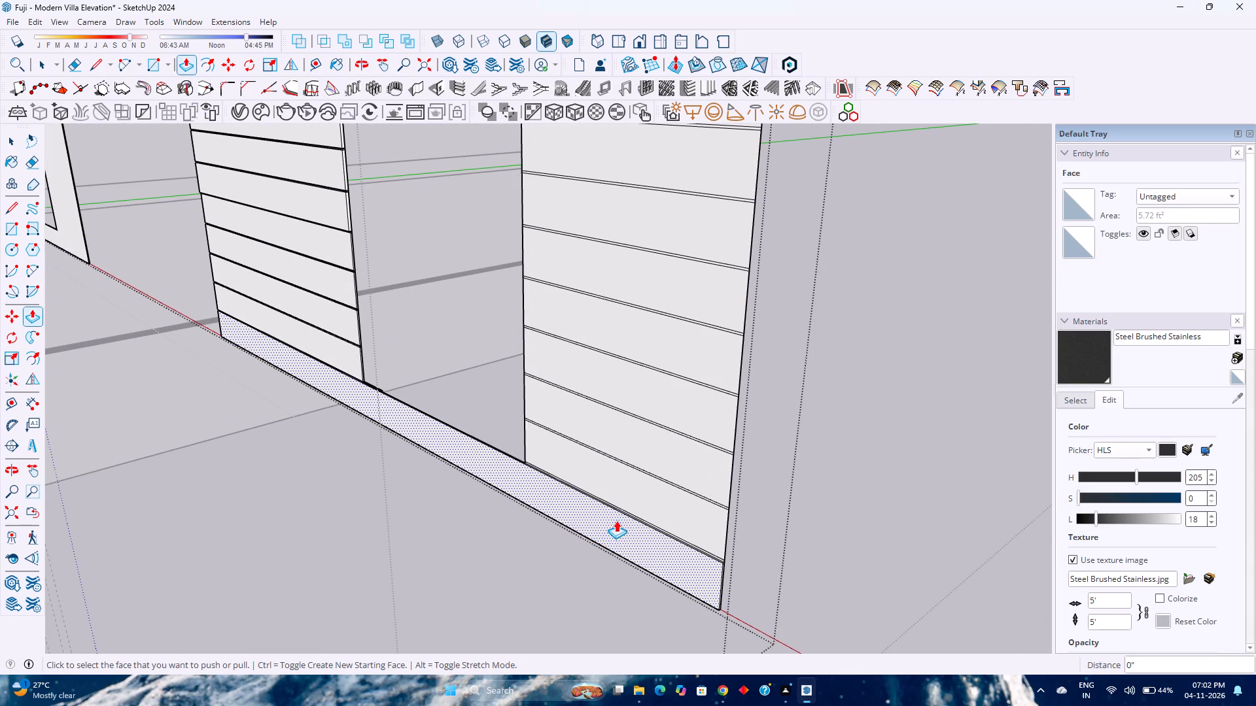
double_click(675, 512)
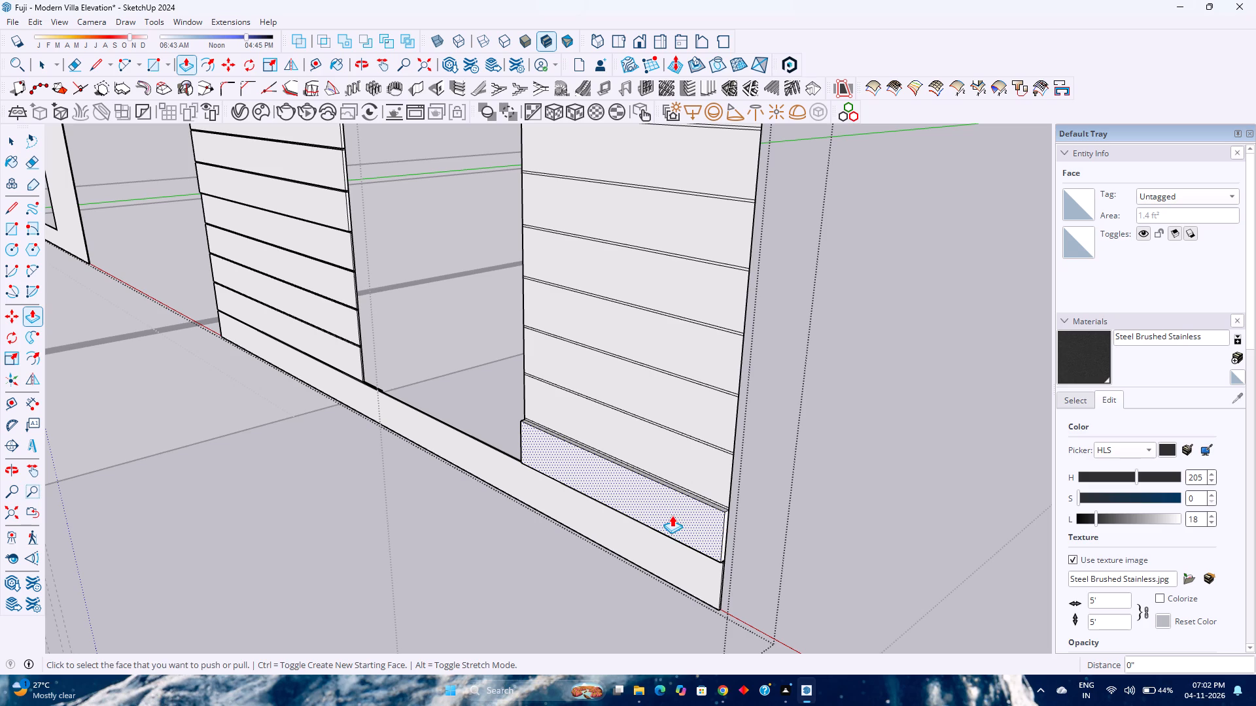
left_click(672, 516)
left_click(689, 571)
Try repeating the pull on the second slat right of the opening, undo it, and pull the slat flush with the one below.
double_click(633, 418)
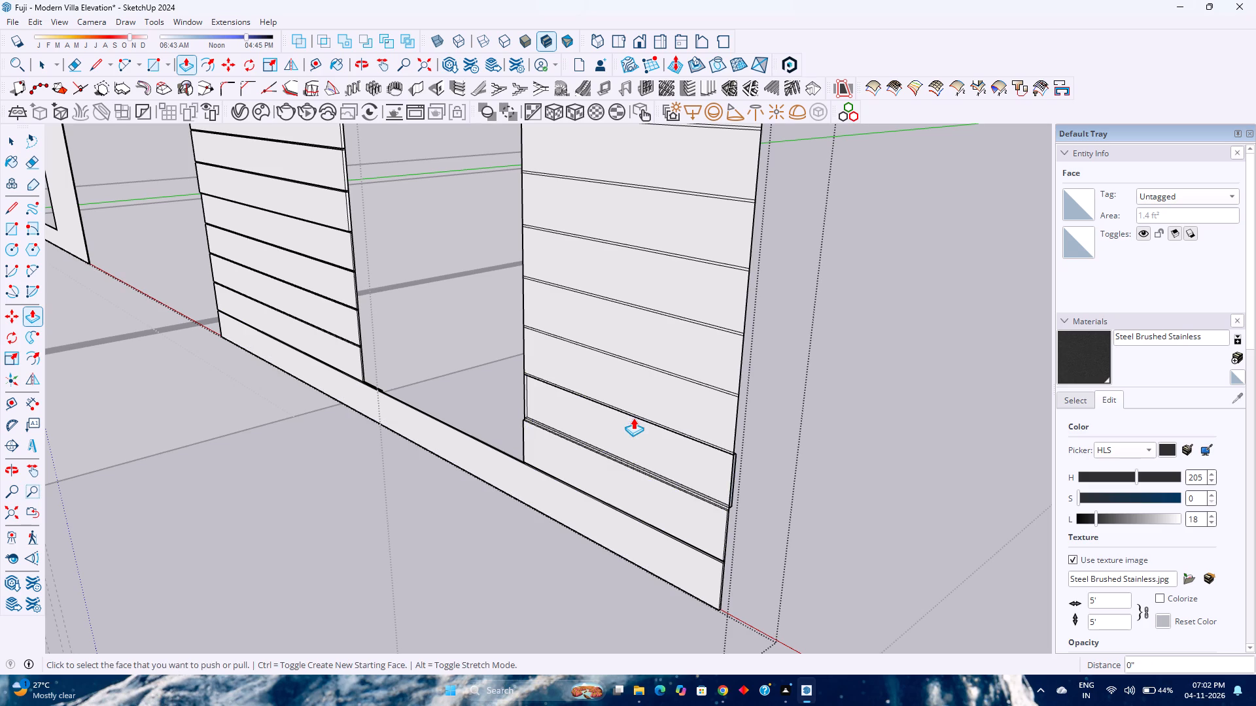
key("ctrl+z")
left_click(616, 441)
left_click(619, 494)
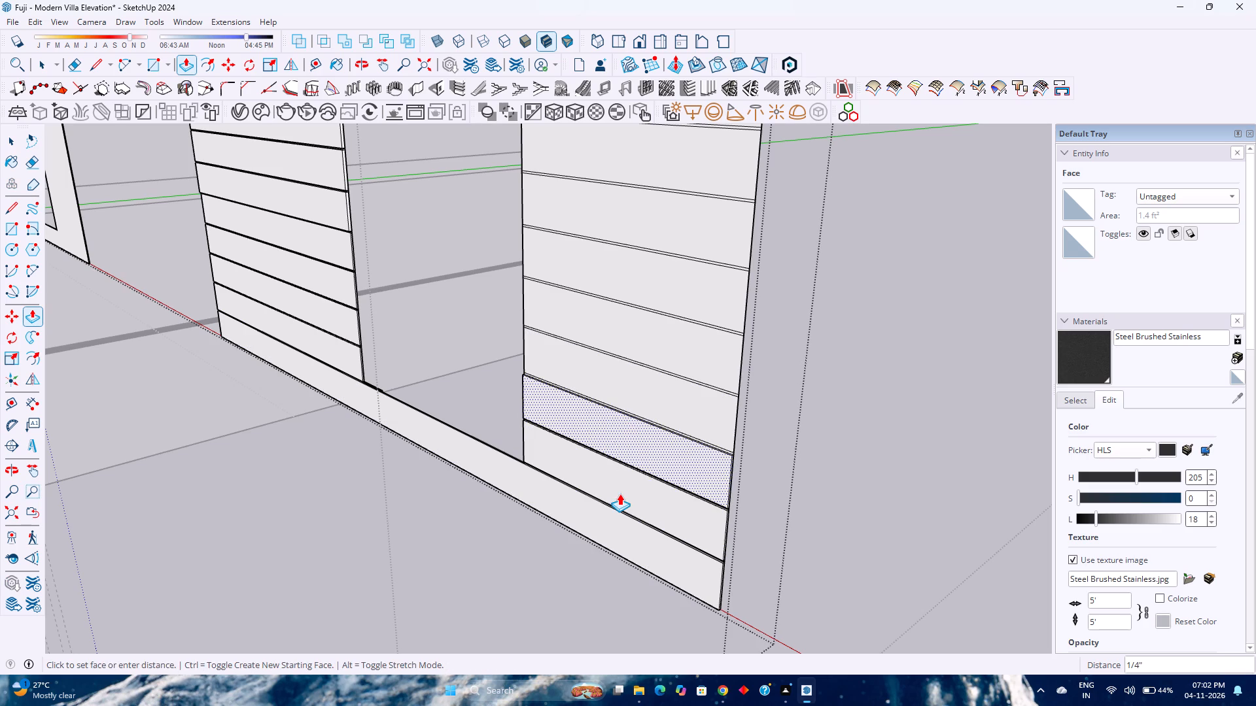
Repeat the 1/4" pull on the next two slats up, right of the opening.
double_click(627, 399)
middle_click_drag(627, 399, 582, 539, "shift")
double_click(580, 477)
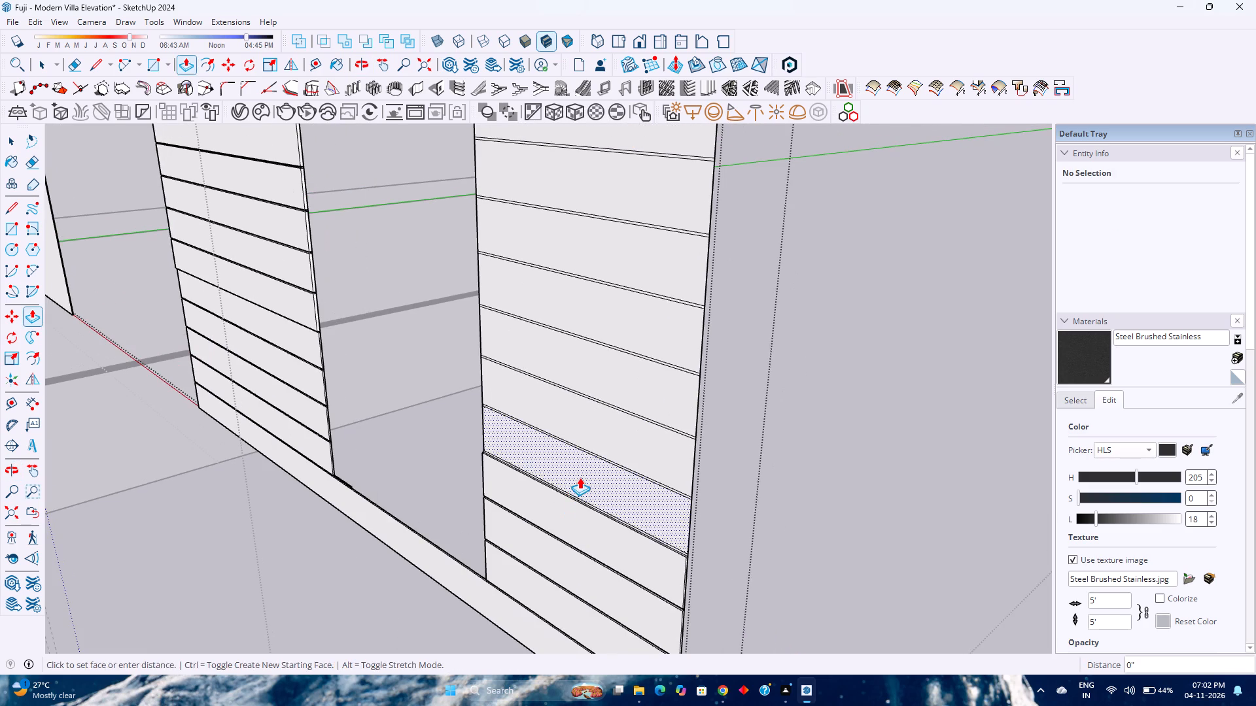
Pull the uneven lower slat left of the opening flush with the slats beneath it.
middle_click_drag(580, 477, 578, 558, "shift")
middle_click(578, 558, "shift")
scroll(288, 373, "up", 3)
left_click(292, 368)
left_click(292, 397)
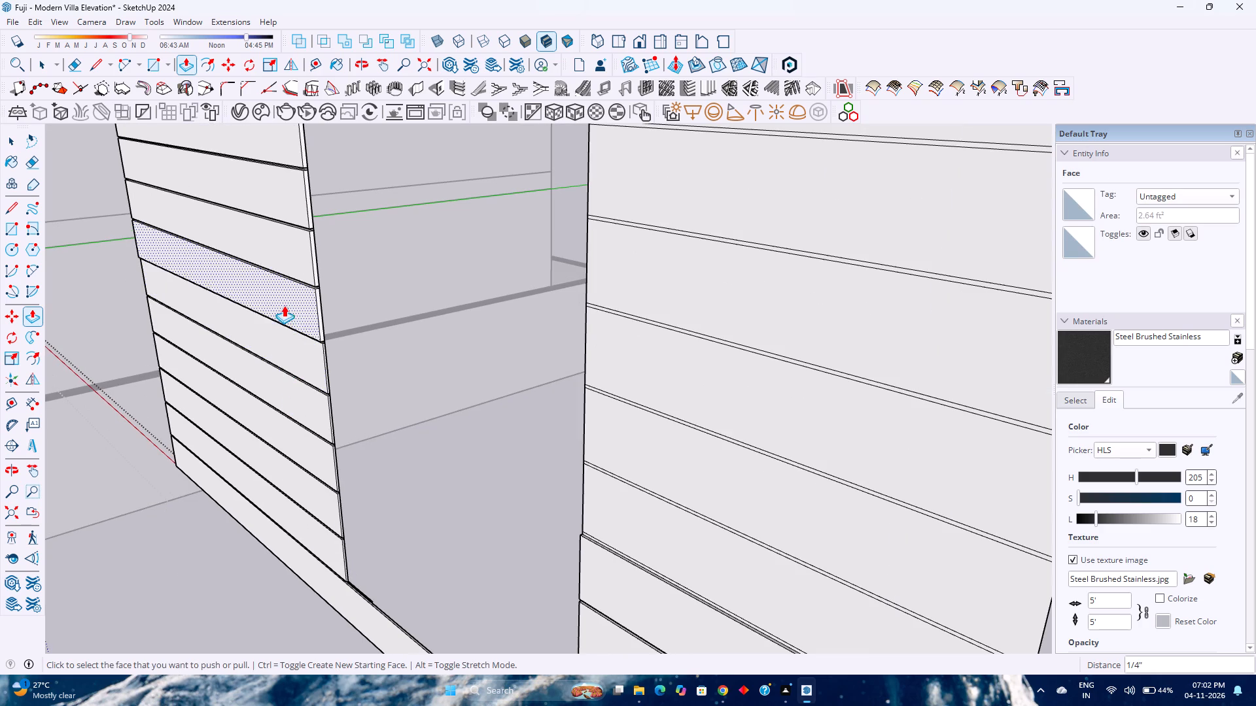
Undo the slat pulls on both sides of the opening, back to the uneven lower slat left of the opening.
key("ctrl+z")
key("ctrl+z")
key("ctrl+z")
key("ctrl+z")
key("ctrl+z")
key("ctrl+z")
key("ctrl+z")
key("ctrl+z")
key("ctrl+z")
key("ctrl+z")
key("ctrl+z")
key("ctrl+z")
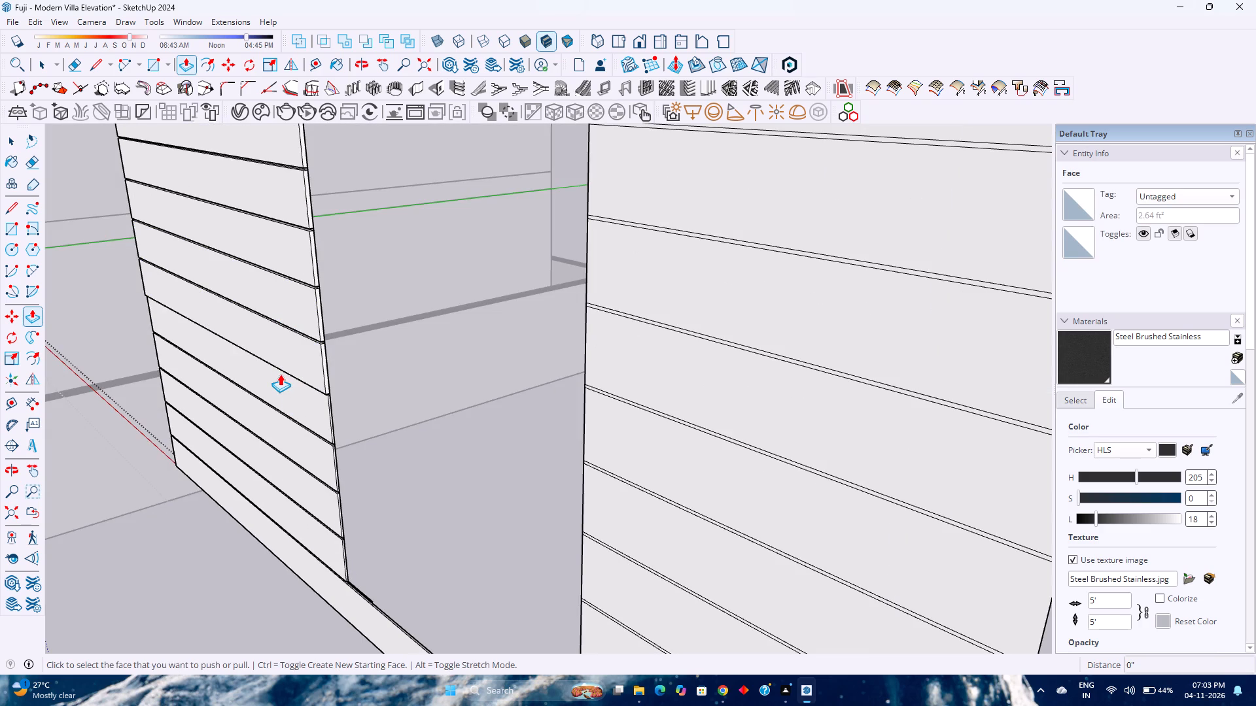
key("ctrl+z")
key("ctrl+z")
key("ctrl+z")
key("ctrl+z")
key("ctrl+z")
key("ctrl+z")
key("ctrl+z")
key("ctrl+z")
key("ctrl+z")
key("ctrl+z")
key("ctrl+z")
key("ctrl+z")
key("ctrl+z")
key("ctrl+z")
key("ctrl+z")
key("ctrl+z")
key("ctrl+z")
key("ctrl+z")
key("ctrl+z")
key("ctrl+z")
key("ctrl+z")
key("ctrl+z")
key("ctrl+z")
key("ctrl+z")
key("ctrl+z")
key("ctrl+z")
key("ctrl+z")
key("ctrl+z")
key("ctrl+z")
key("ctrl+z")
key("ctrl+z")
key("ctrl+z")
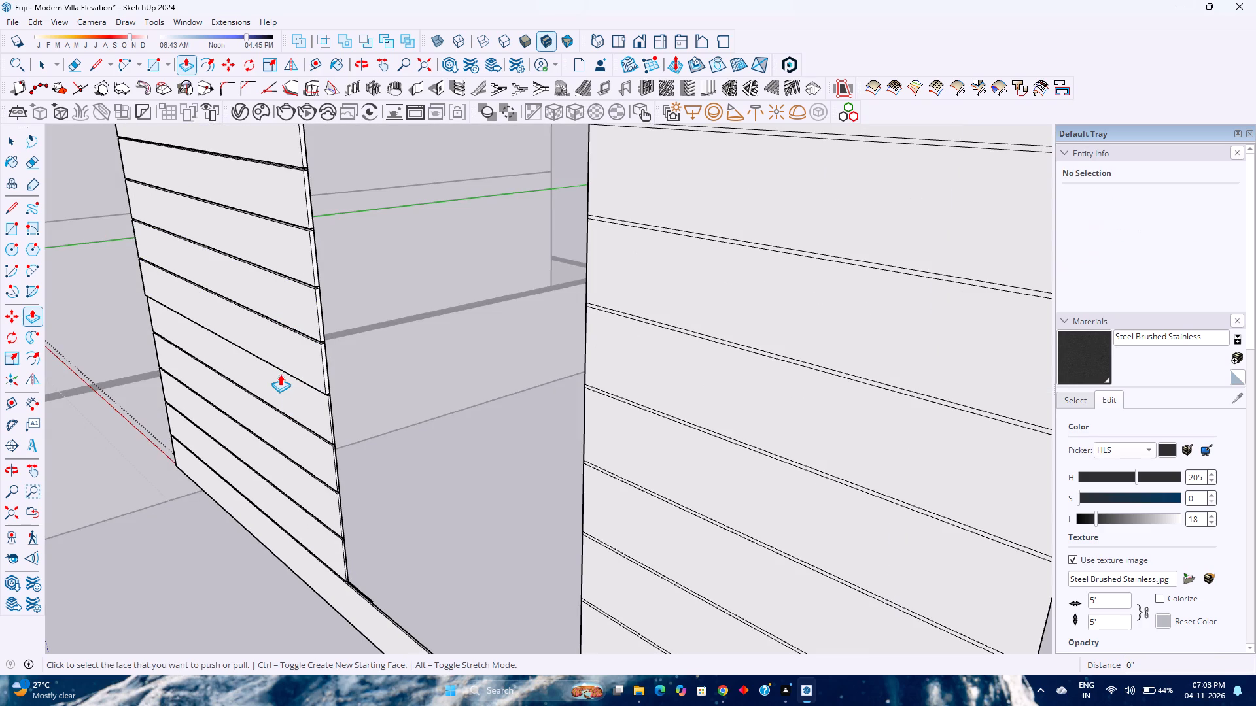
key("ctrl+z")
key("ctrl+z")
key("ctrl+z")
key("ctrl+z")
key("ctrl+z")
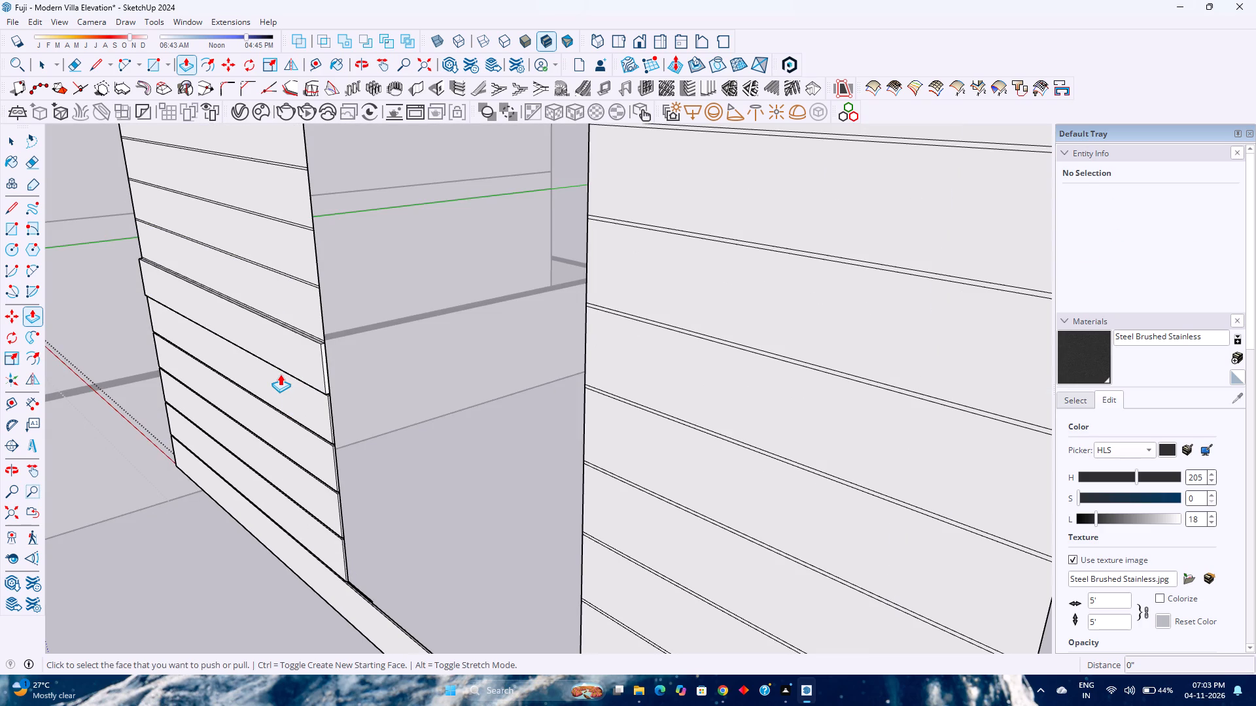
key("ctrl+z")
Pull the topmost raised slat left of the opening flush with the raised slats below it.
left_click(295, 358)
left_click(297, 399)
Repeat the slat pull on the next six slats up, left of the second panel's opening.
double_click(272, 299)
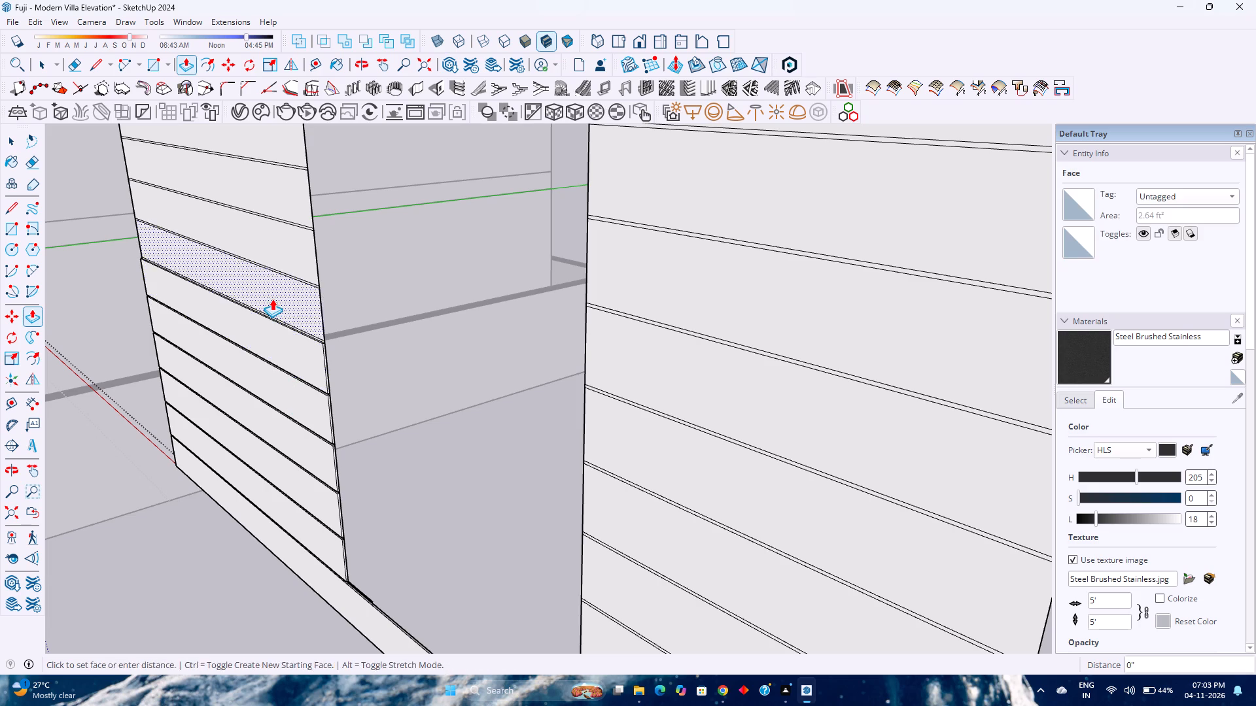
middle_click_drag(272, 299, 297, 431, "shift")
middle_click(297, 431, "shift")
double_click(298, 386)
double_click(307, 340)
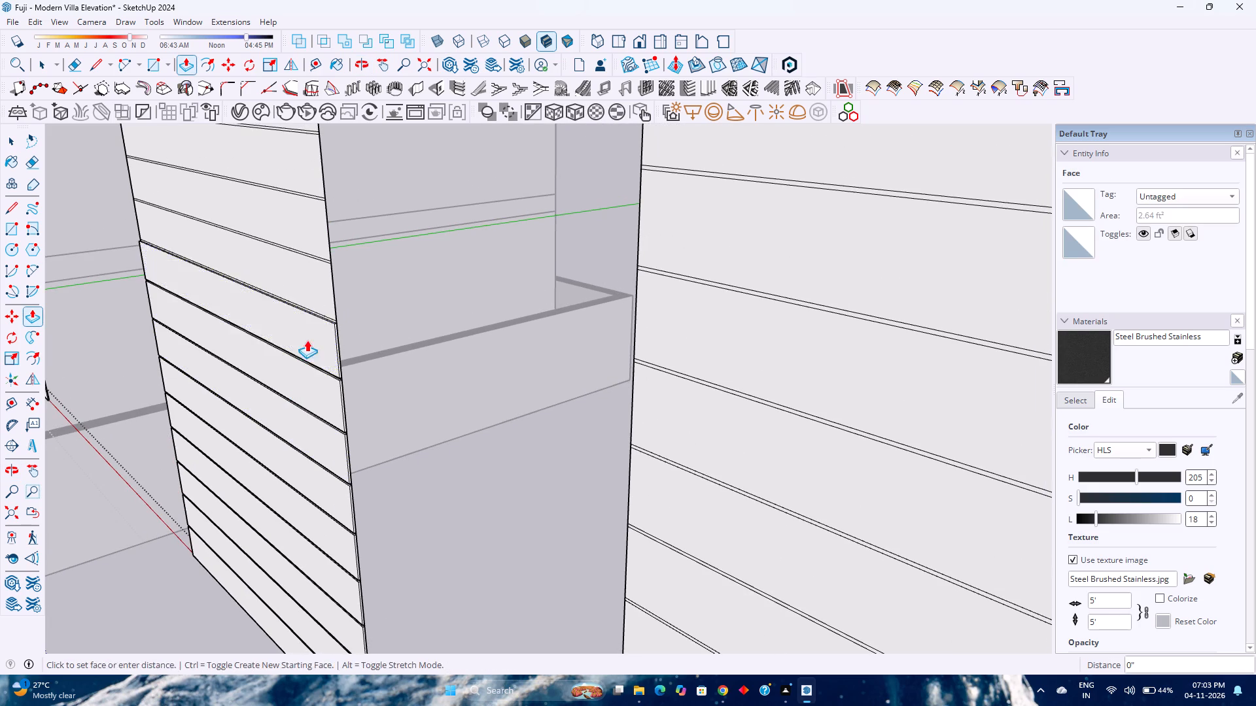
middle_click_drag(305, 341, 349, 437, "shift")
double_click(345, 373)
middle_click_drag(343, 373, 385, 471, "shift")
left_click(385, 412)
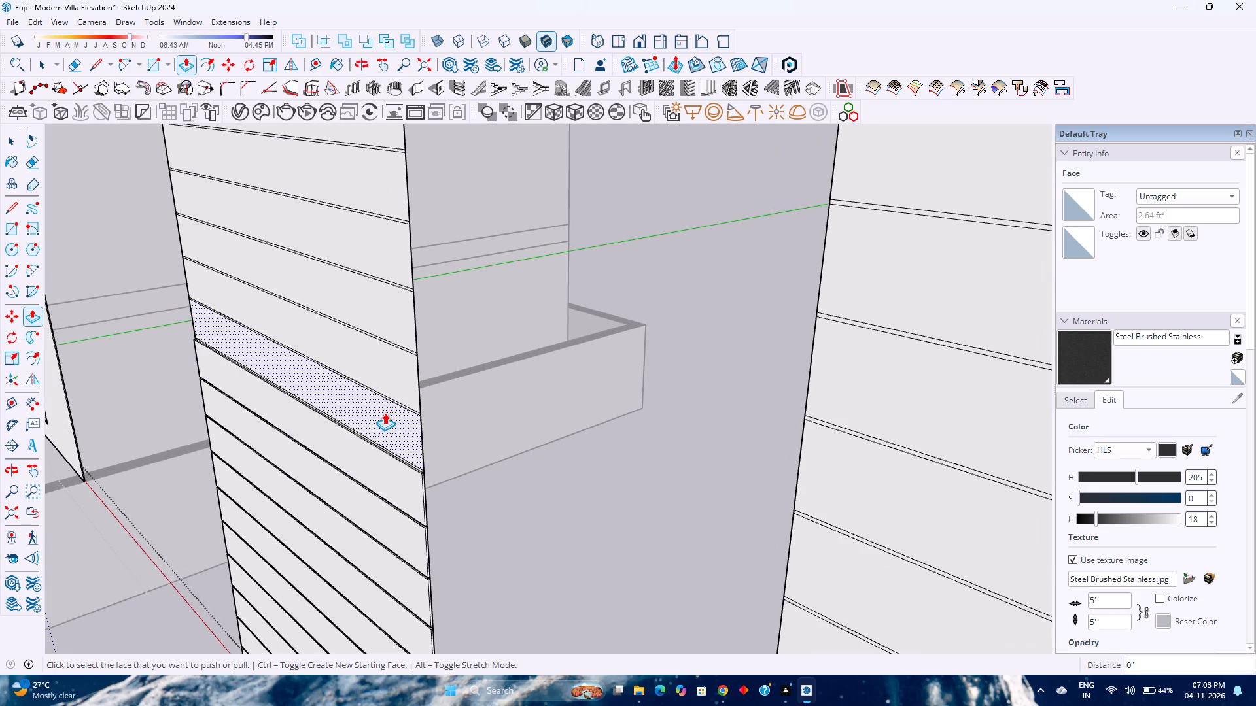
left_click(385, 412)
double_click(383, 363)
Repeat the slat pull on the next four slats up, left of the opening.
middle_click_drag(378, 366, 439, 484, "shift")
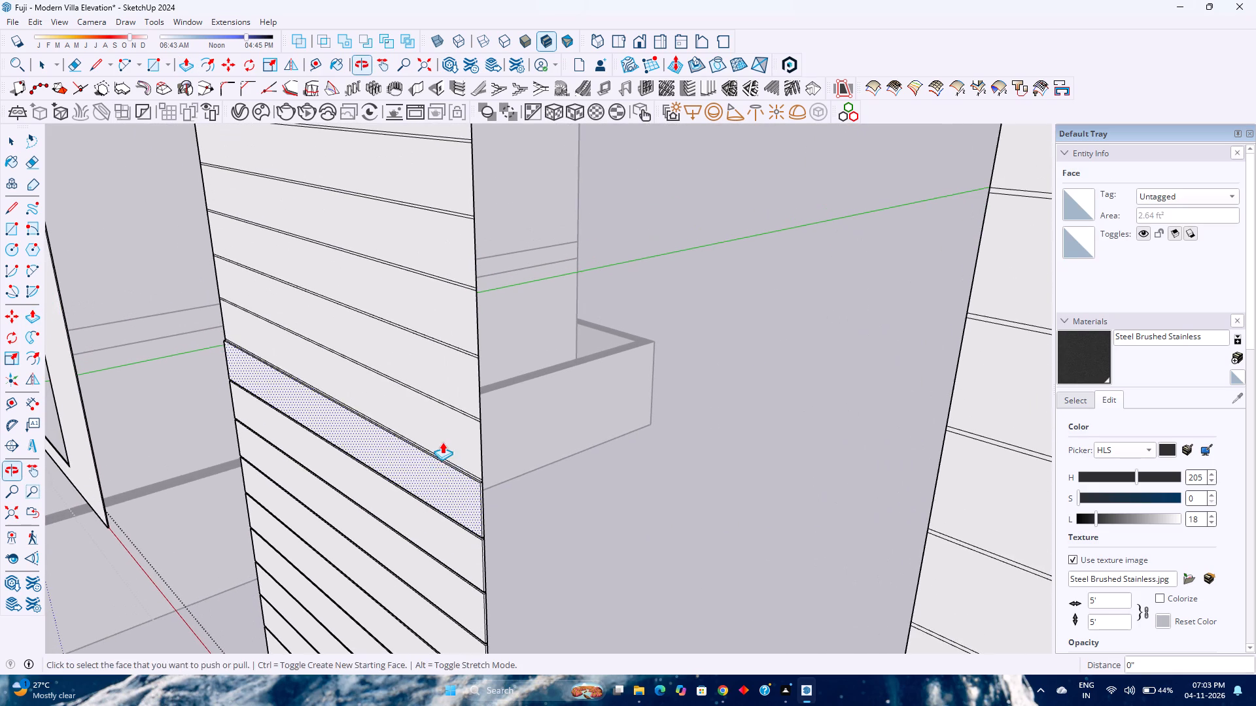
double_click(442, 437)
middle_click_drag(429, 433, 431, 506, "shift")
double_click(416, 447)
middle_click_drag(415, 446, 413, 531, "shift")
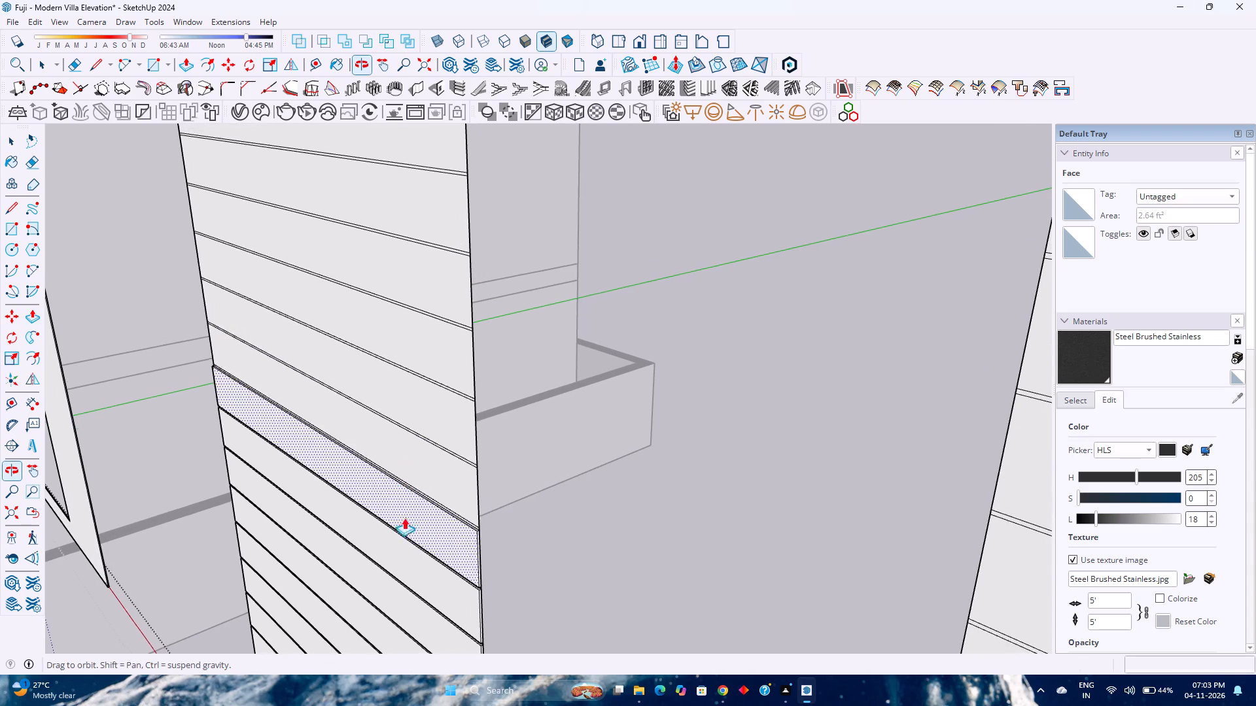
double_click(402, 458)
middle_click_drag(402, 461, 403, 529, "shift")
double_click(399, 474)
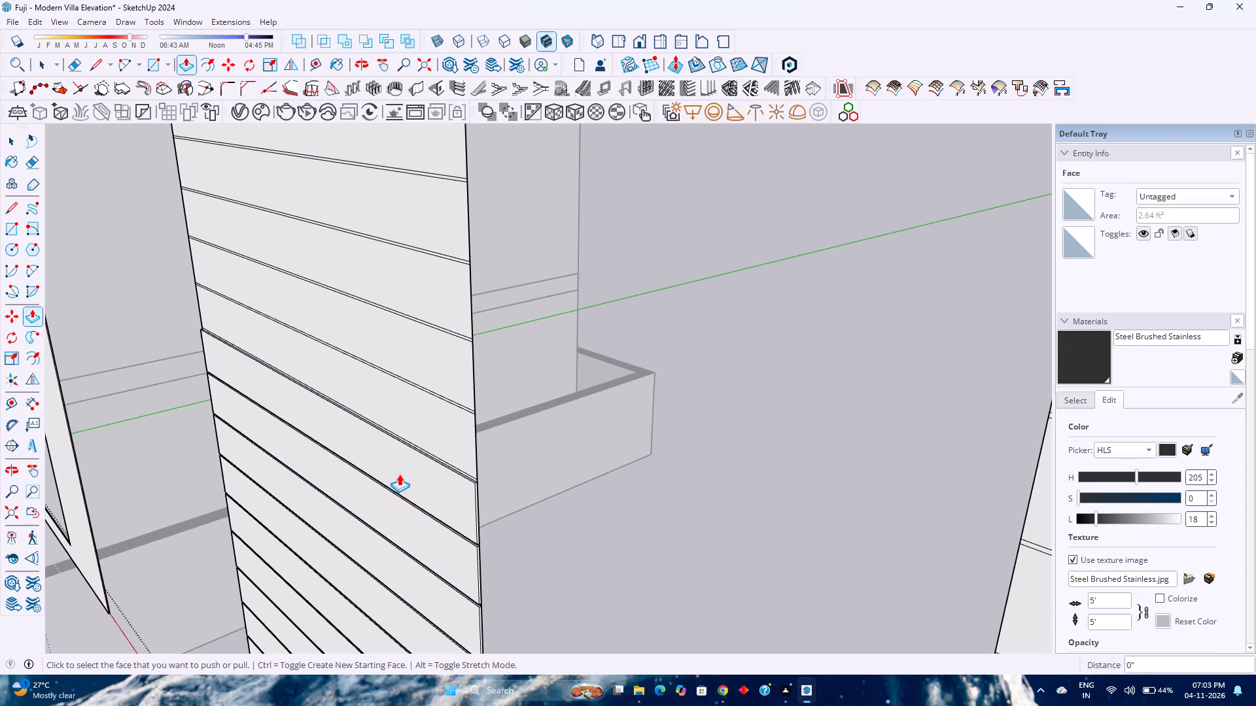
Repeat the slat pull on the next five slats up, left of the opening.
double_click(418, 425)
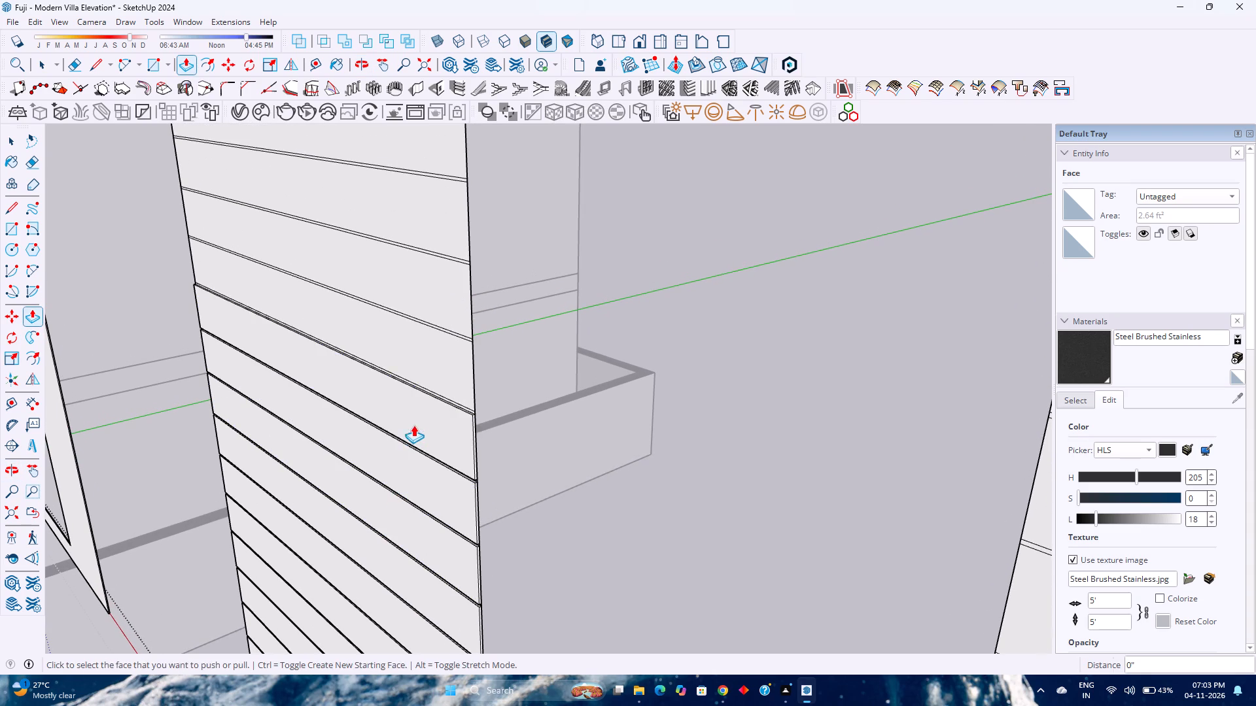
double_click(410, 355)
double_click(414, 300)
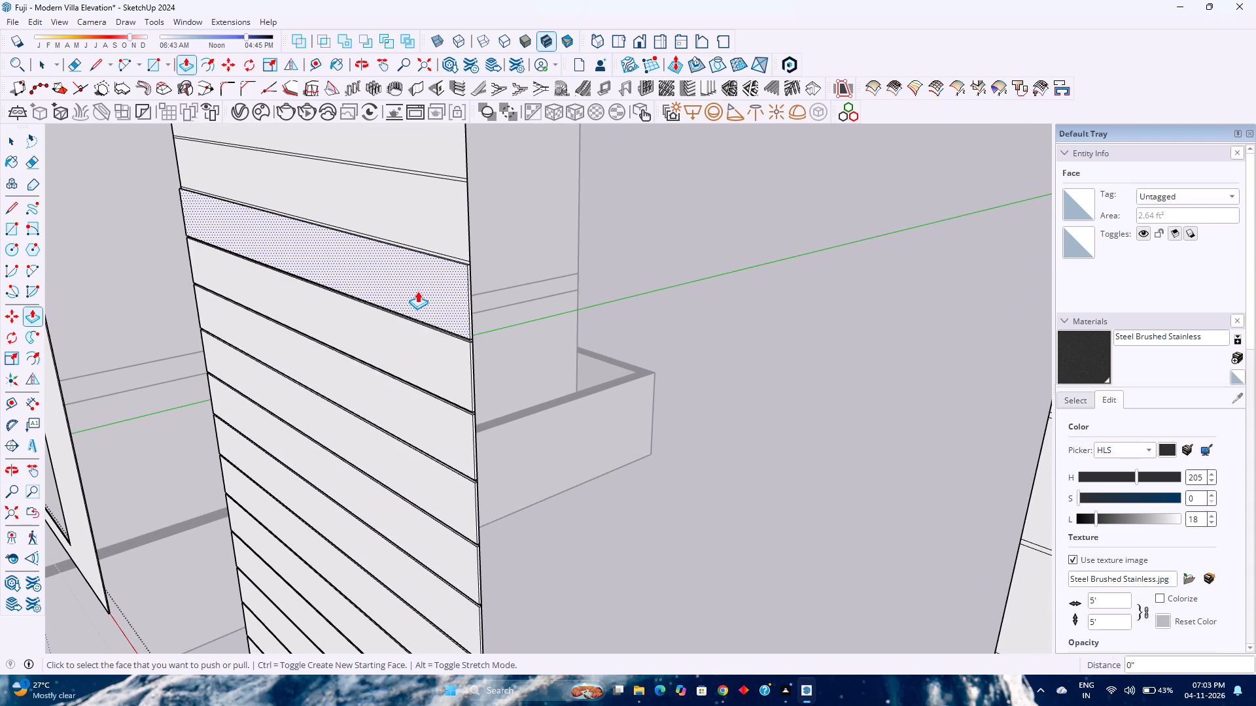
middle_click_drag(413, 295, 405, 395, "shift")
double_click(423, 321)
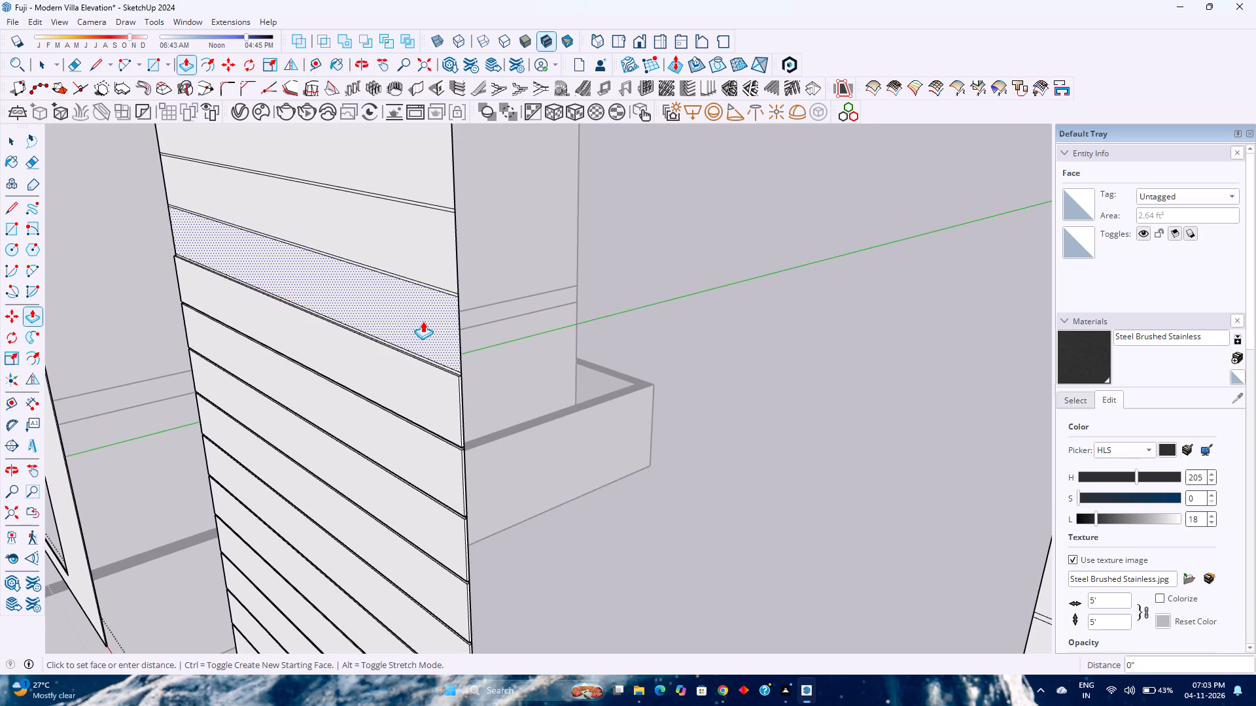
middle_click_drag(419, 324, 422, 430, "shift")
double_click(421, 350)
middle_click_drag(415, 355, 416, 444, "shift")
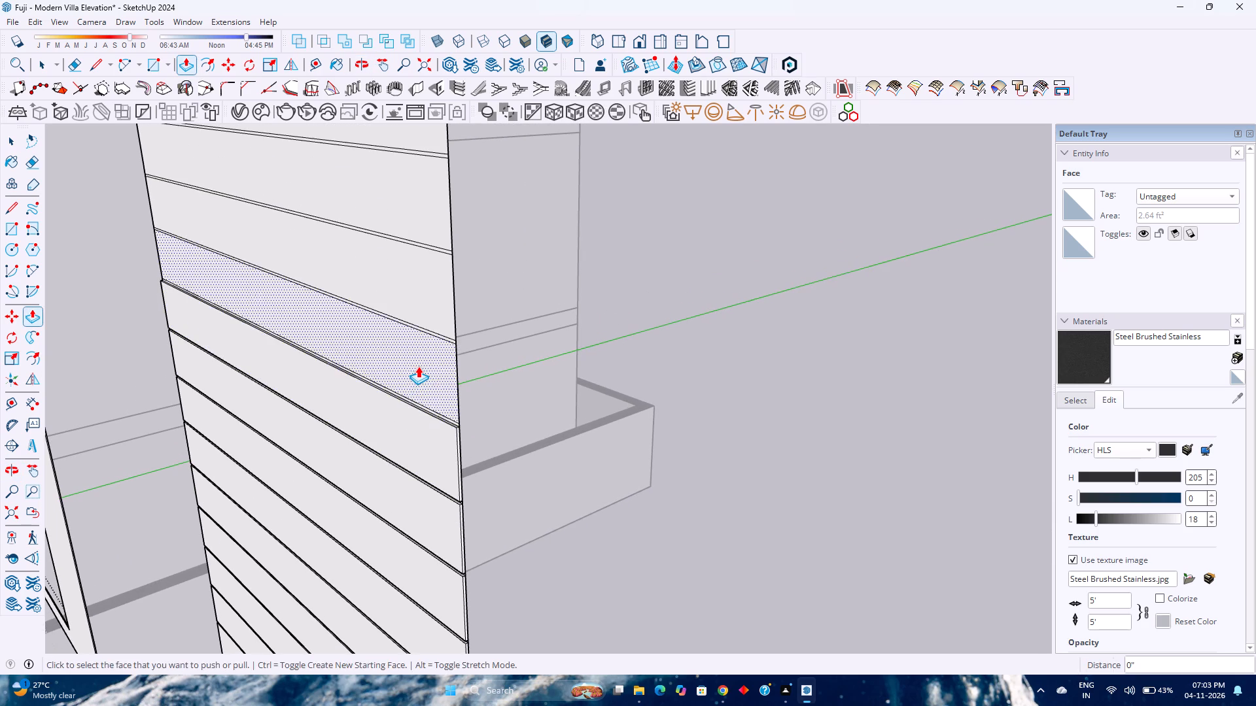
Repeat the slat pull on the next five slats up, left of the second panel's opening.
double_click(418, 366)
scroll(418, 366, "down", 6)
middle_click_drag(418, 366, 444, 492, "shift")
middle_click(443, 492, "shift")
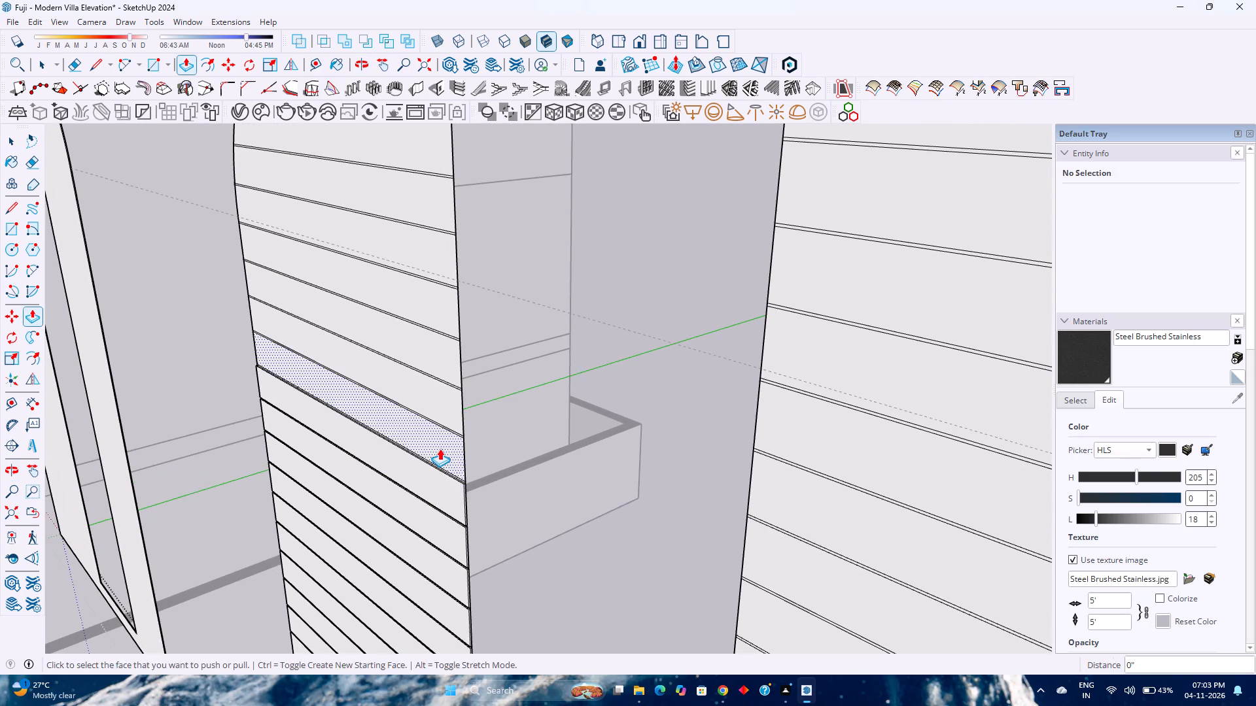
double_click(440, 448)
double_click(432, 397)
middle_click_drag(431, 397, 433, 496, "shift")
middle_click(433, 497, "shift")
double_click(436, 456)
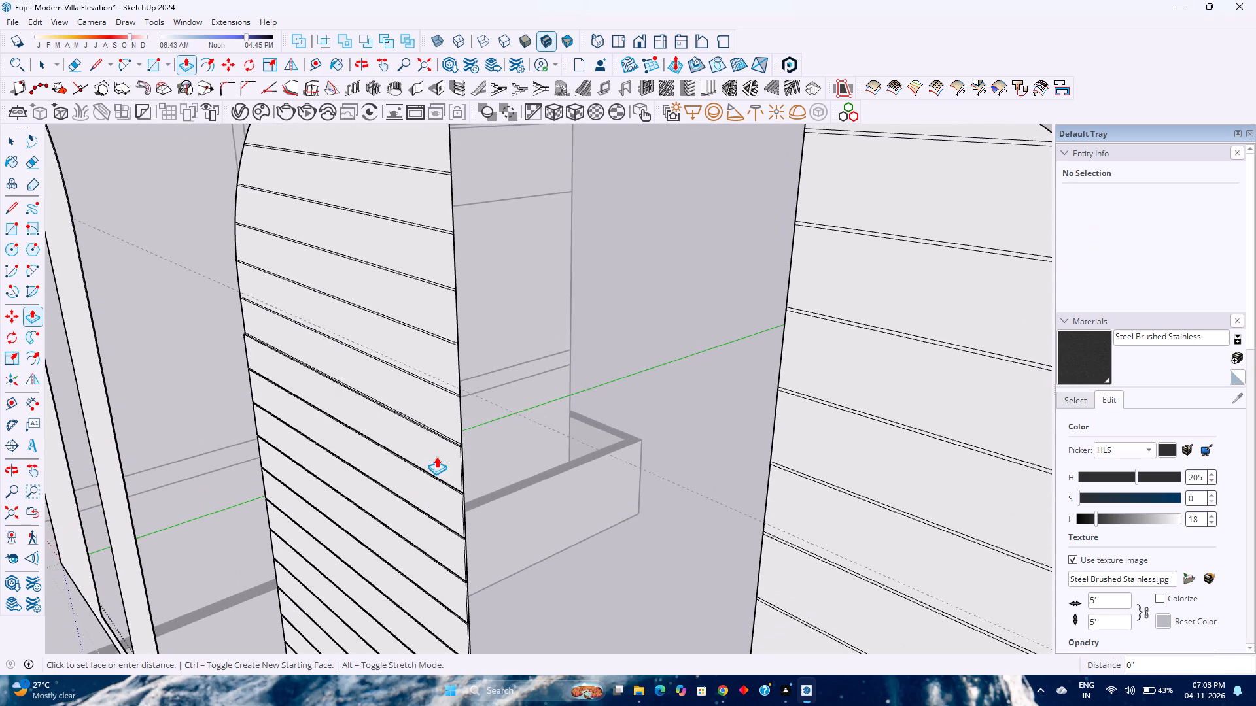
middle_click_drag(435, 456, 436, 522, "shift")
double_click(430, 468)
Repeat the pull on the remaining faces left of the opening, up through the arch's top band.
middle_click_drag(430, 468, 438, 535, "shift")
middle_click(438, 535, "shift")
double_click(430, 480)
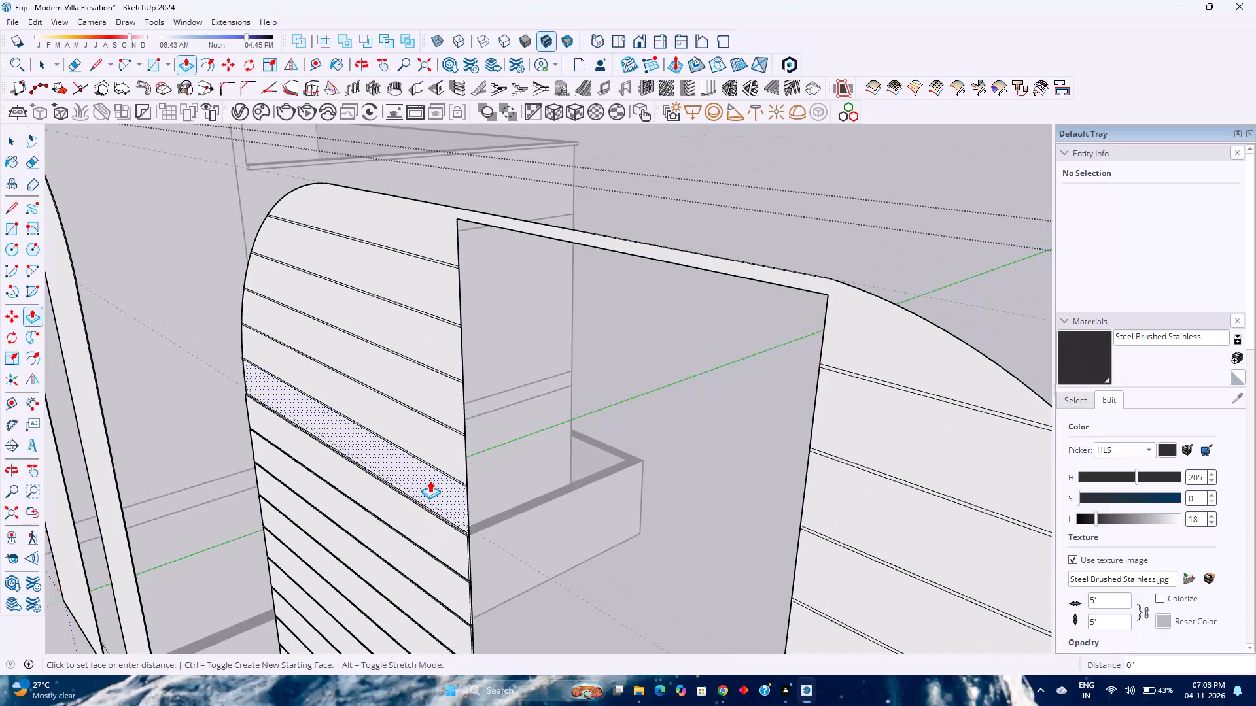
double_click(432, 448)
middle_click_drag(432, 448, 443, 538, "shift")
middle_click(443, 538, "shift")
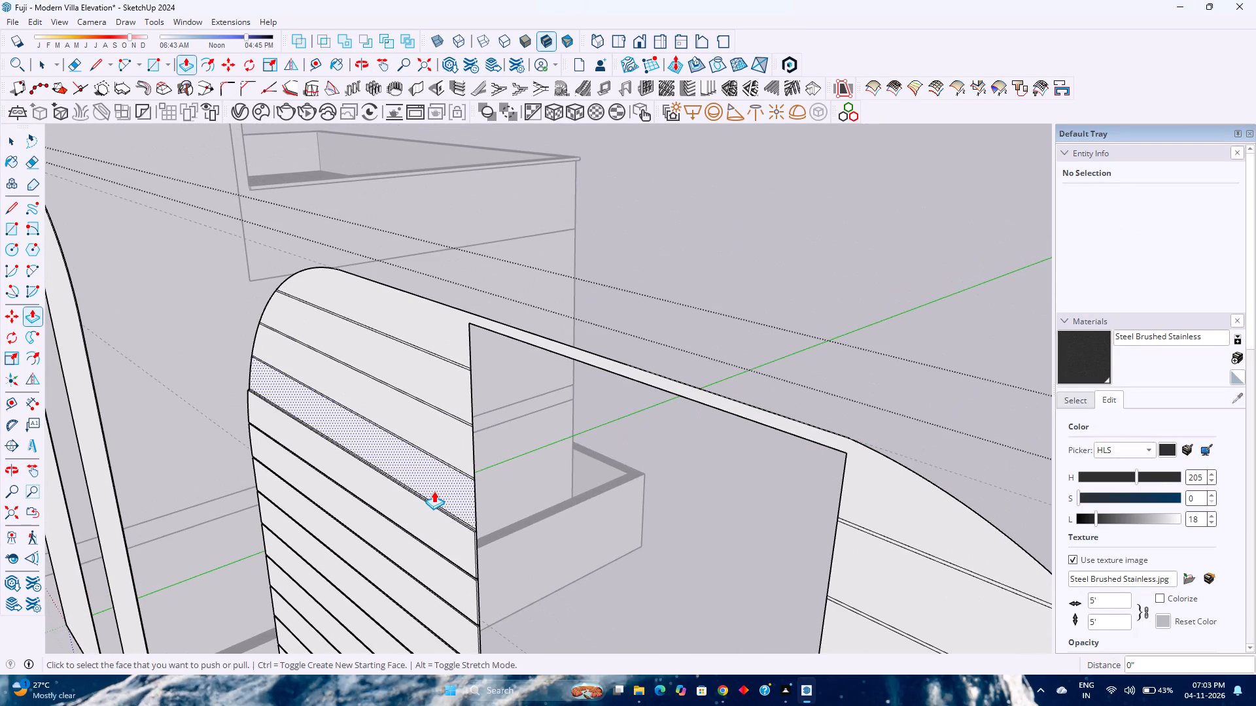
double_click(434, 490)
double_click(430, 431)
double_click(449, 390)
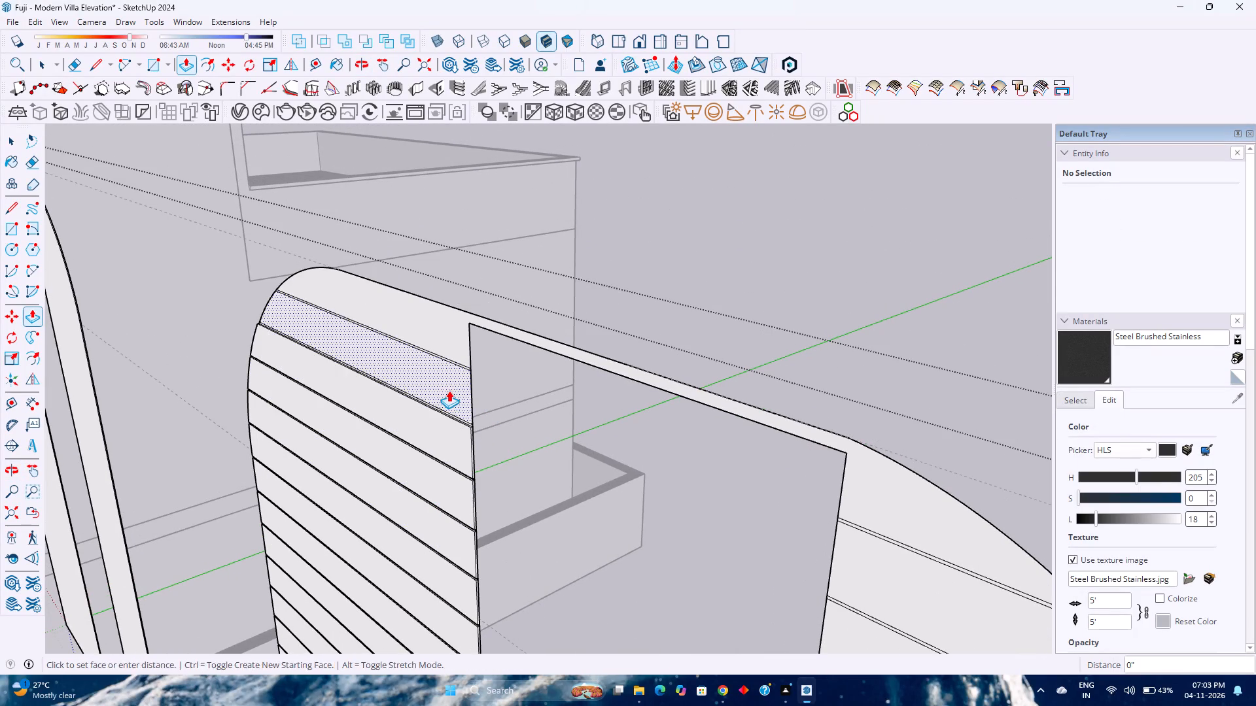
double_click(449, 339)
Repeat the slat pull on the uppermost slat right of the opening, just below the arch's top band.
scroll(417, 389, "down", 6)
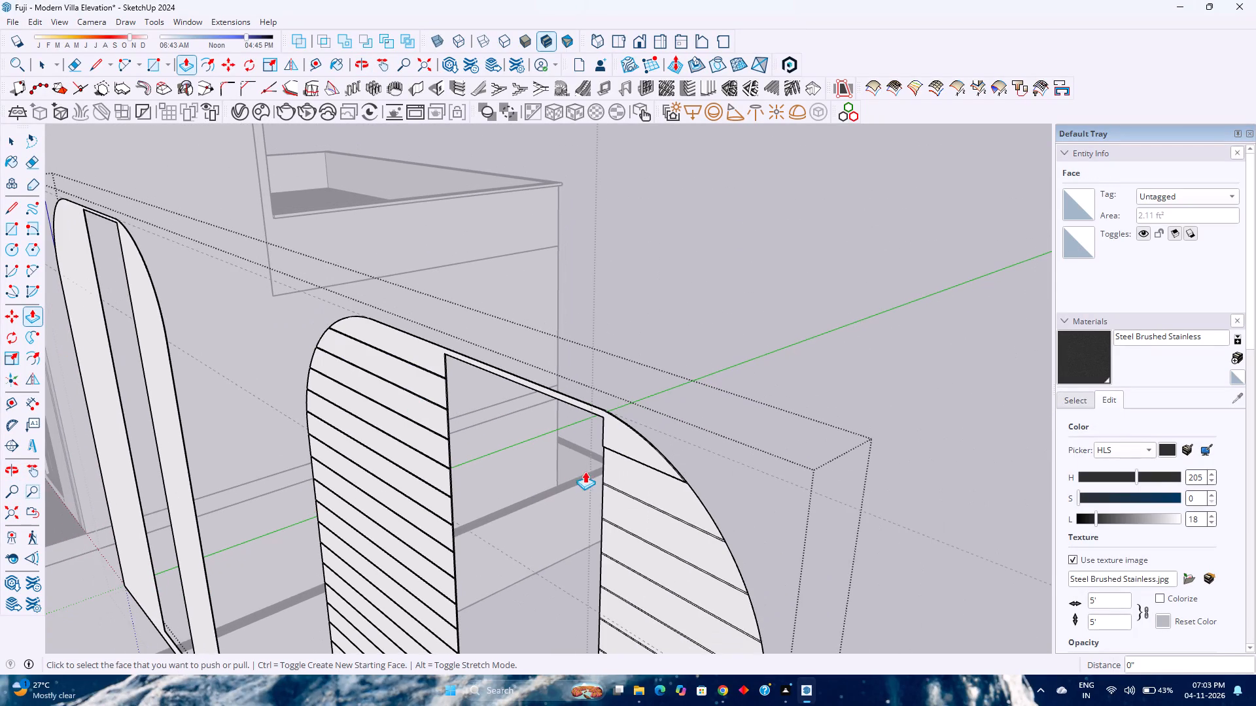
left_click(624, 480)
left_click(624, 480)
Repeat the slat pull on the three lowest slats right of the second panel's opening.
middle_click(600, 558, "shift")
middle_click_drag(599, 558, 545, 518, "shift")
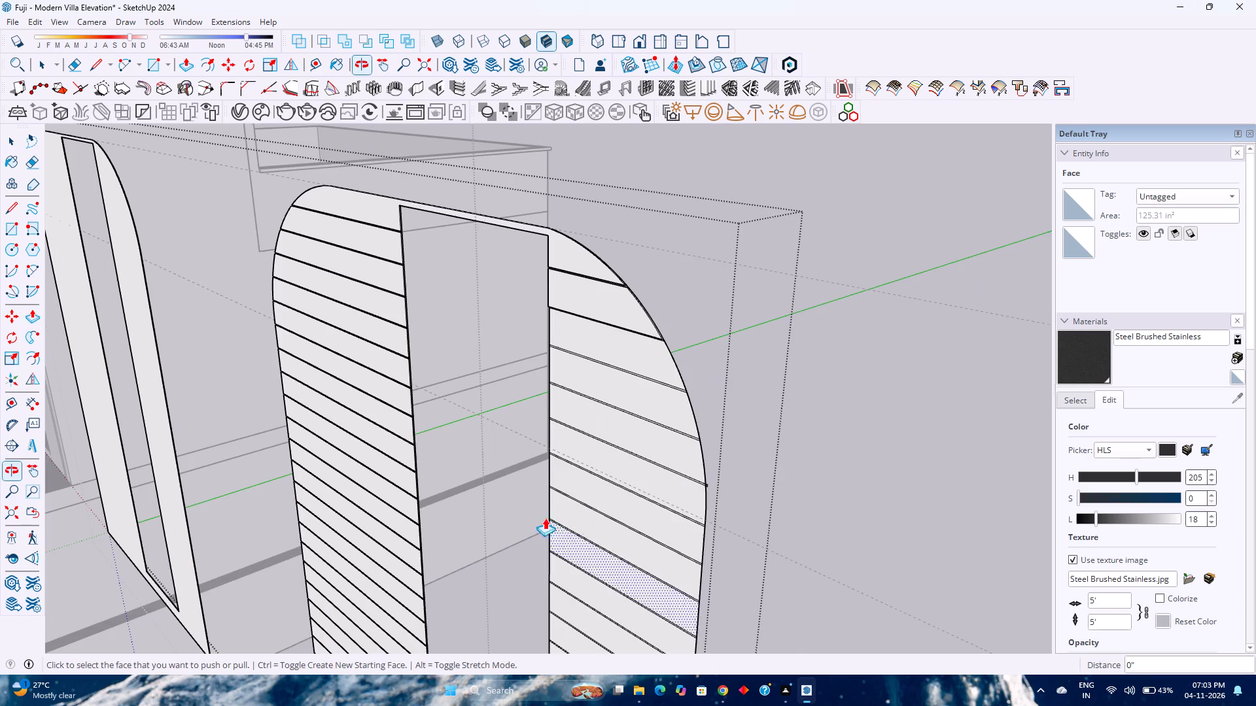
middle_click_drag(545, 518, 521, 507, "shift")
middle_click(516, 506, "shift")
scroll(595, 420, "down", 8)
middle_click_drag(580, 536, 510, 346, "shift")
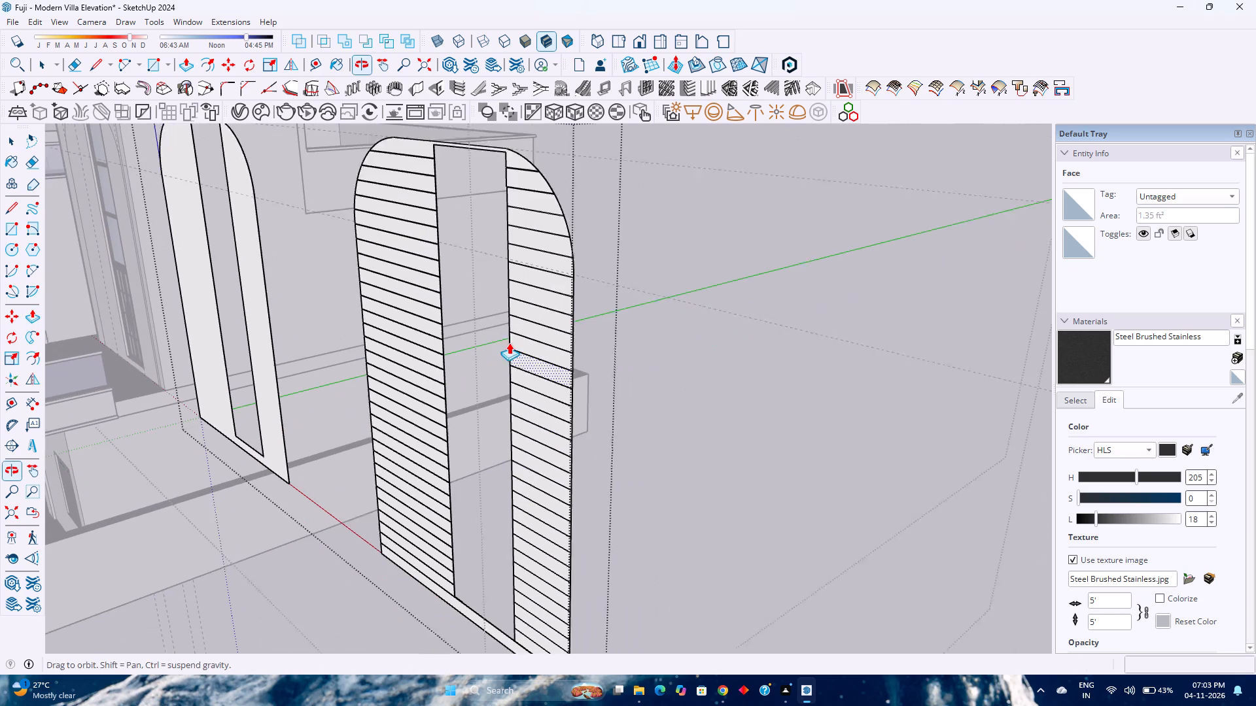
middle_click(509, 343, "shift")
scroll(514, 634, "up", 10)
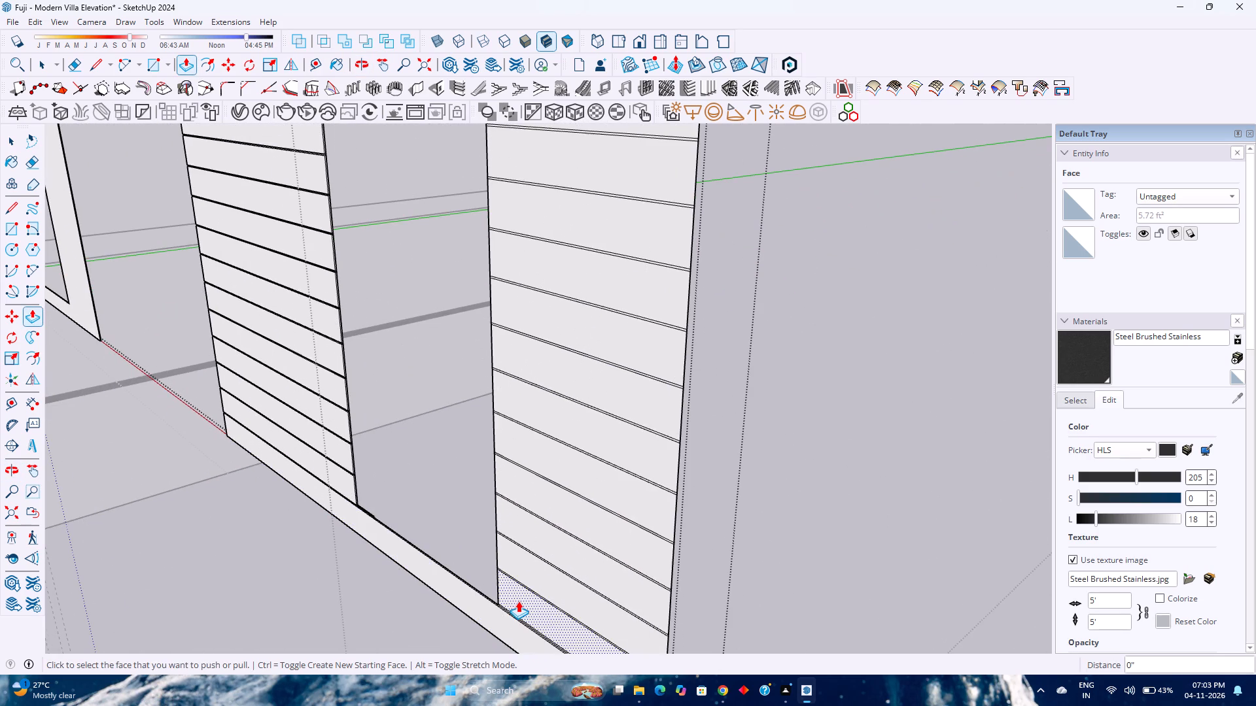
double_click(518, 601)
double_click(530, 565)
double_click(534, 543)
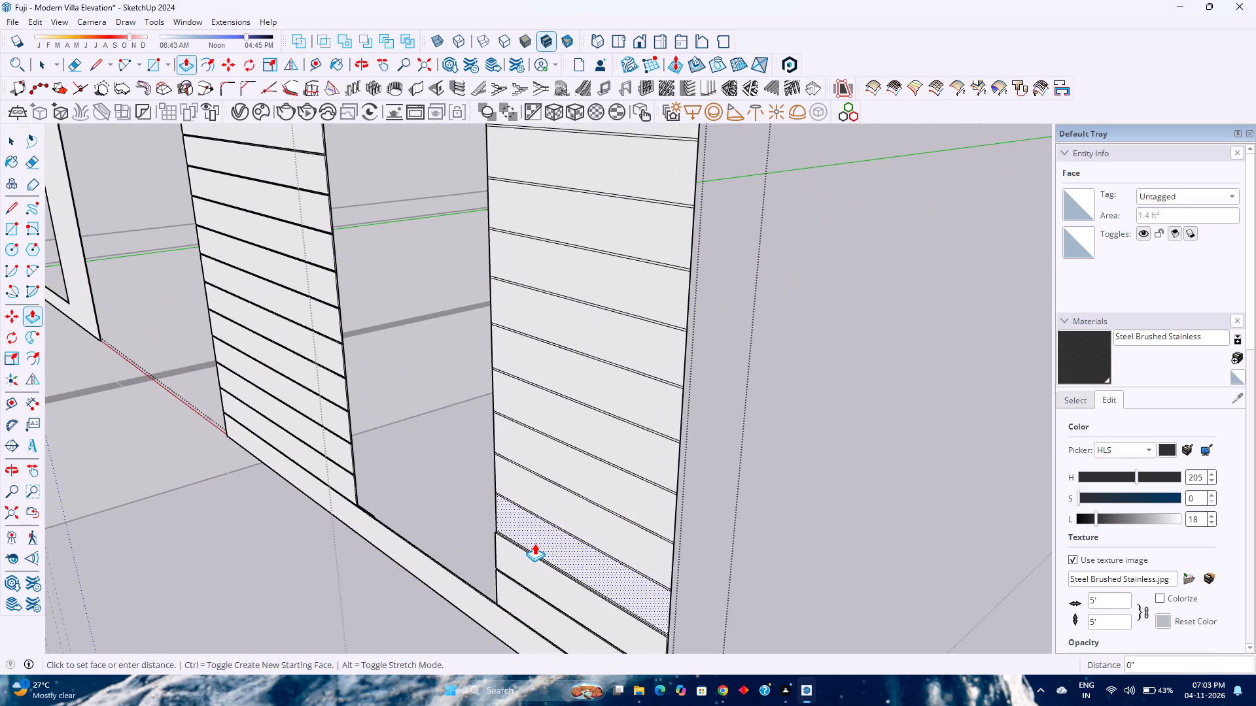
Repeat the slat pull on the next six slats up, right of the opening.
middle_click_drag(533, 543, 512, 607, "shift")
middle_click(512, 608, "shift")
middle_click(512, 608, "shift")
middle_click(512, 608, "shift")
scroll(556, 334, "up", 2)
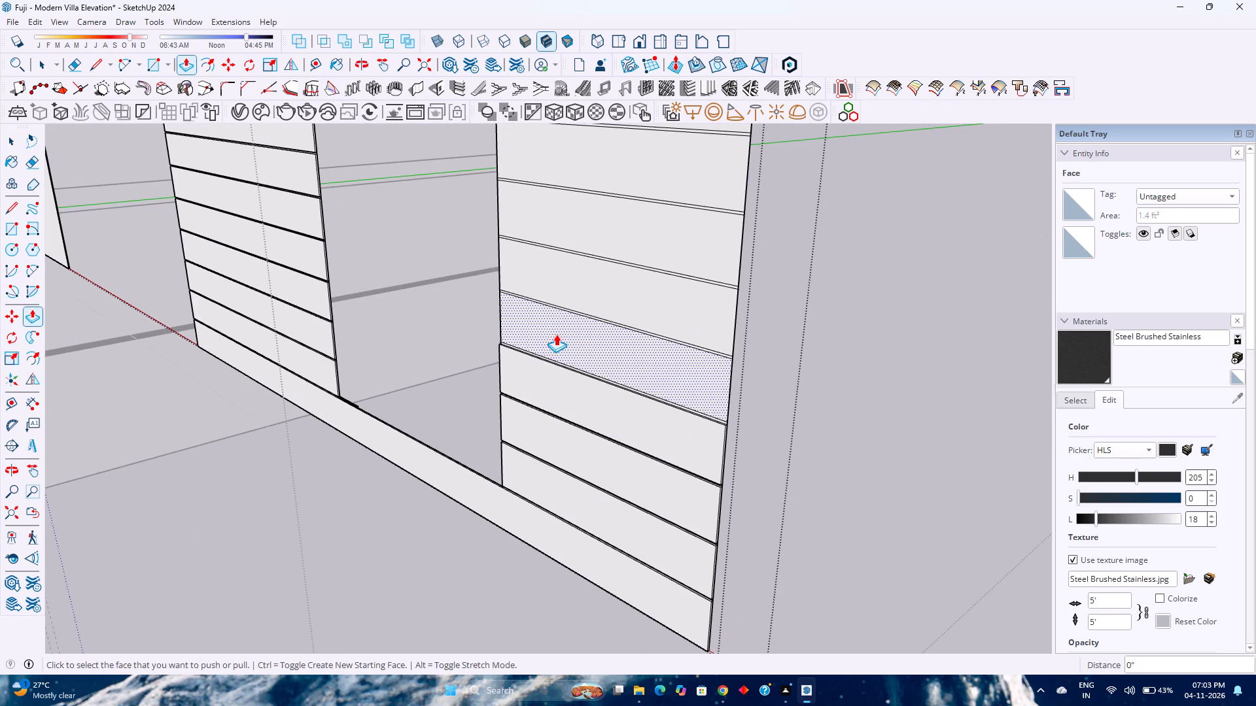
double_click(556, 334)
middle_click_drag(552, 338, 453, 489, "shift")
middle_click(451, 492, "shift")
double_click(470, 436)
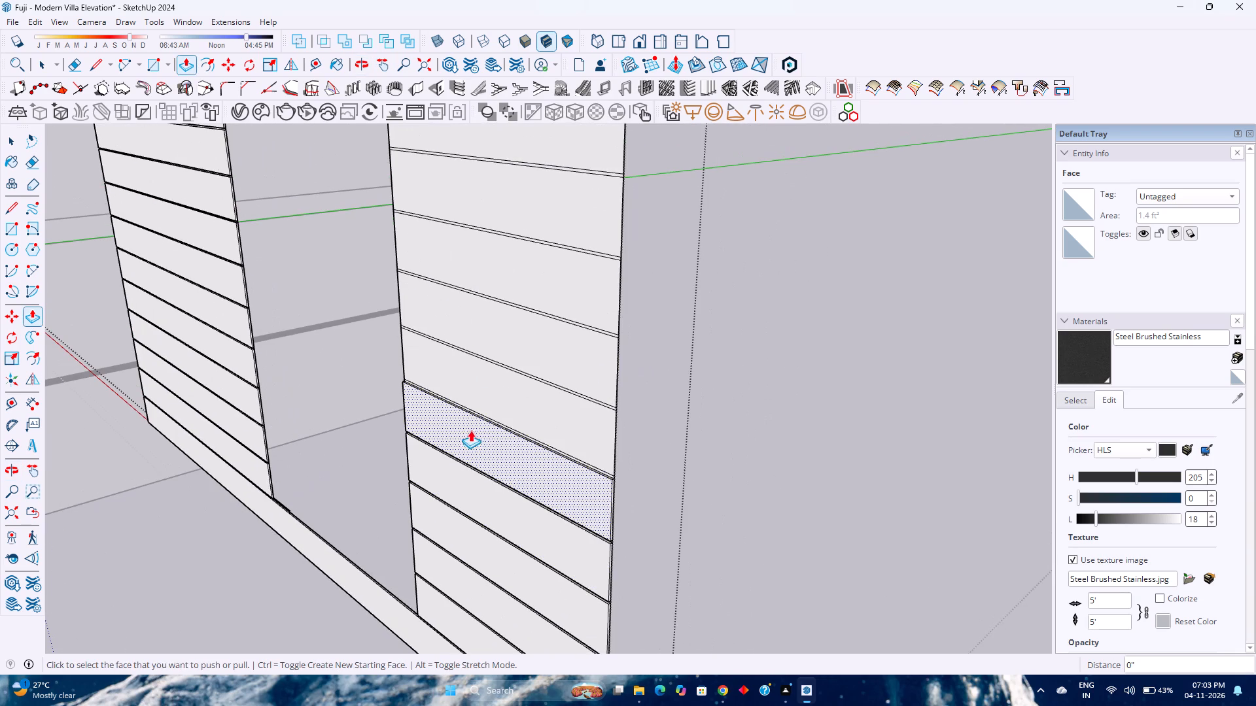
double_click(499, 375)
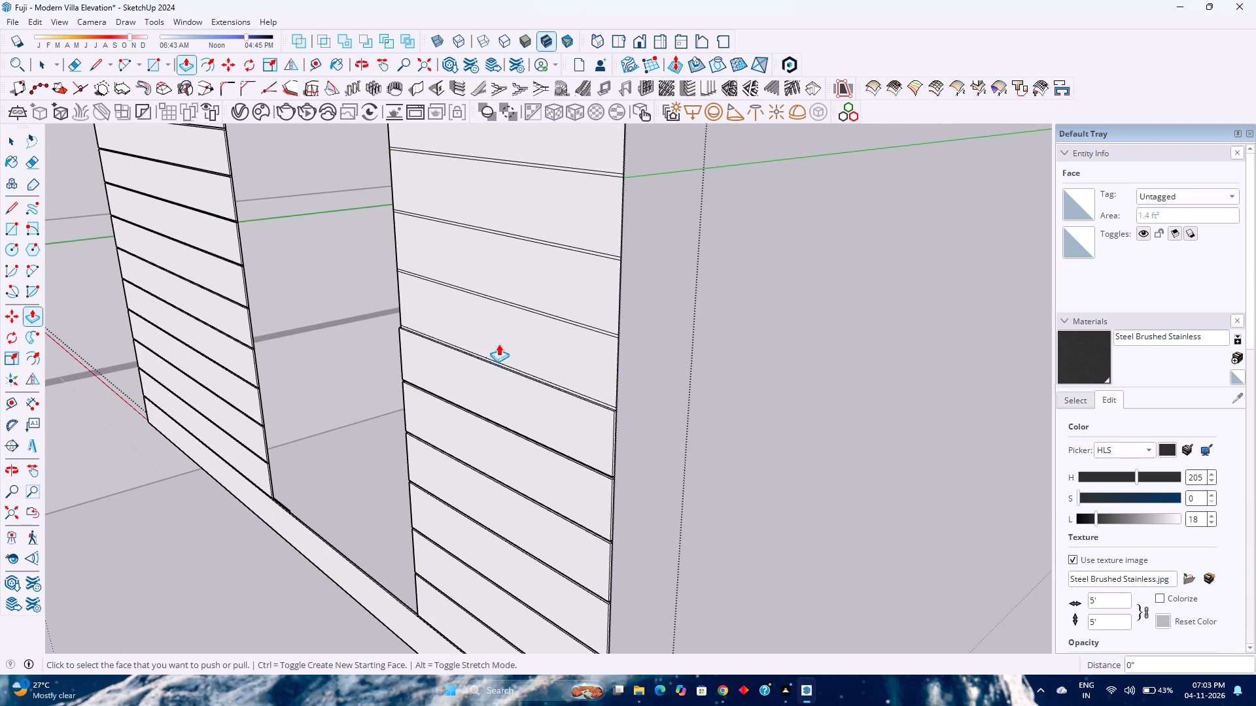
double_click(502, 333)
double_click(527, 282)
double_click(522, 188)
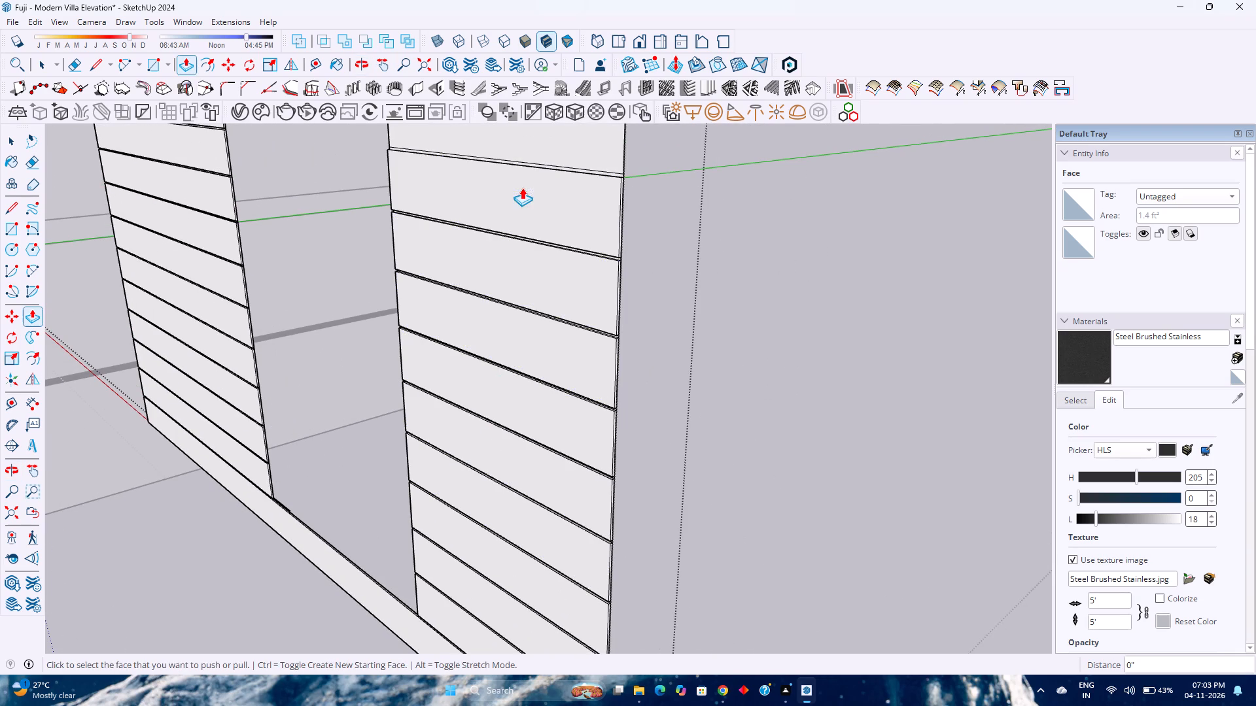
Repeat the slat pull on the next five slats up, right of the opening.
middle_click_drag(528, 272, 418, 446, "shift")
middle_click(408, 455, "shift")
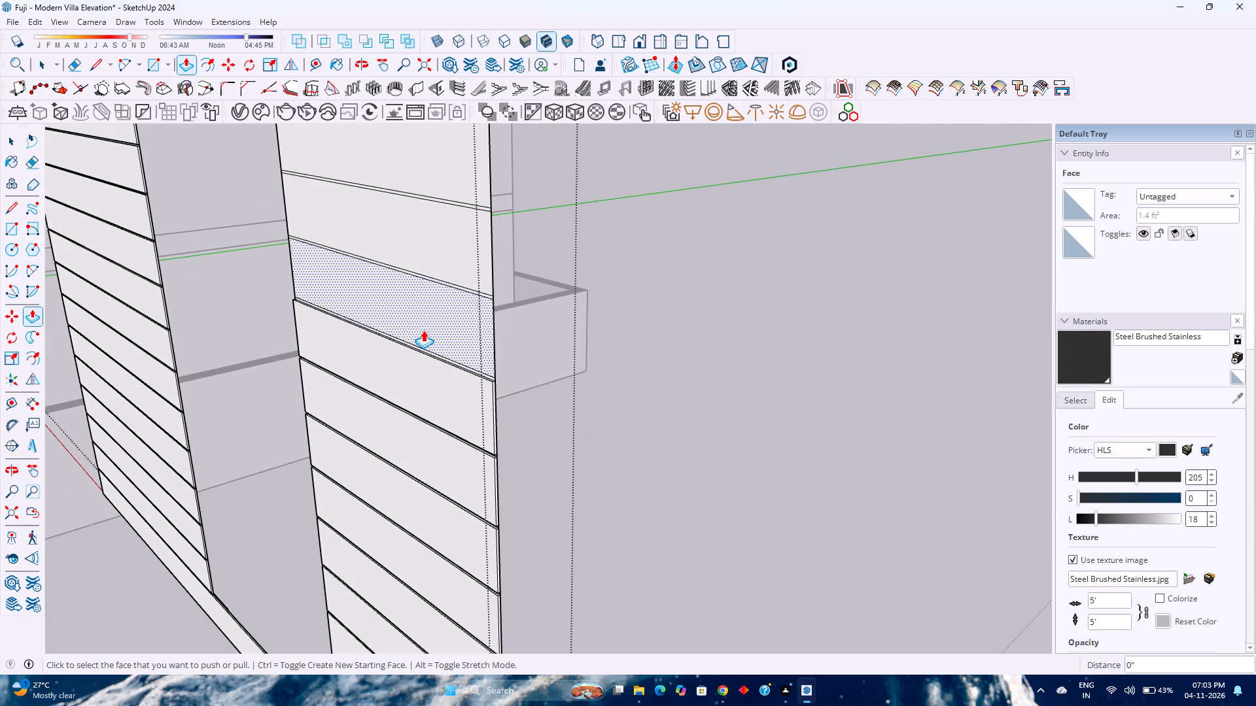
double_click(423, 329)
middle_click_drag(418, 316, 408, 458, "shift")
double_click(404, 371)
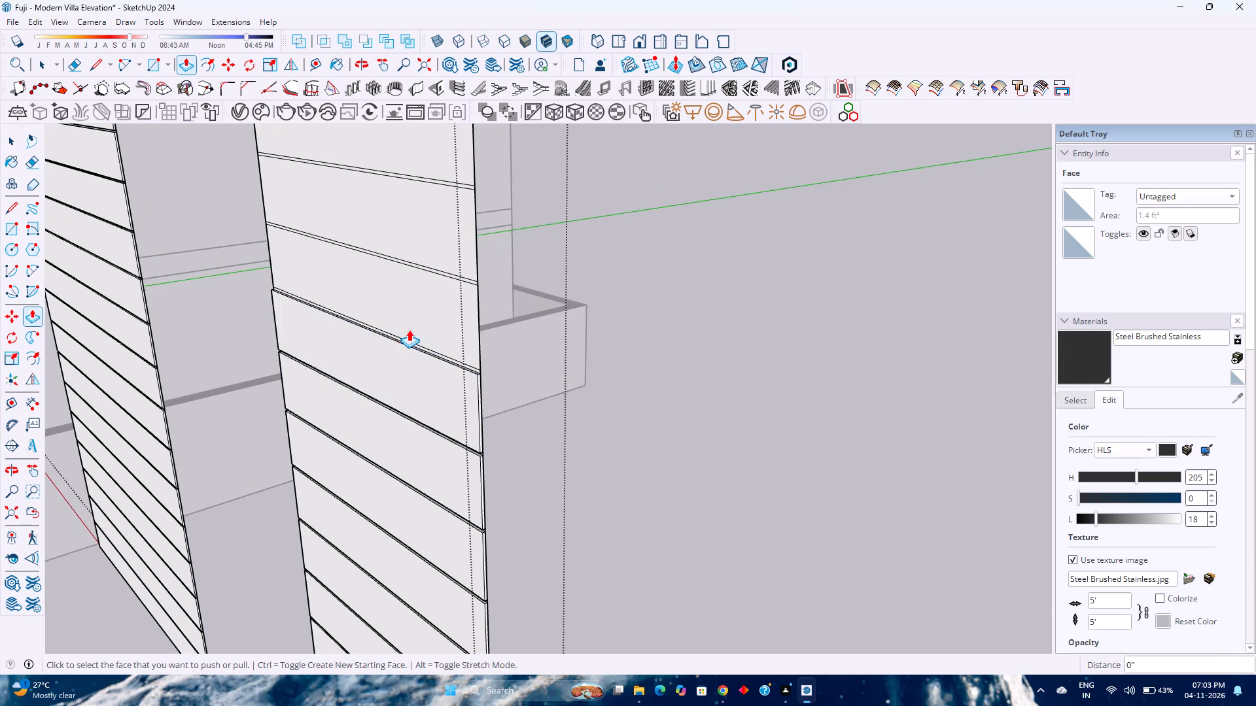
double_click(414, 309)
middle_click_drag(413, 310, 415, 398, "shift")
middle_click(415, 398, "shift")
double_click(418, 314)
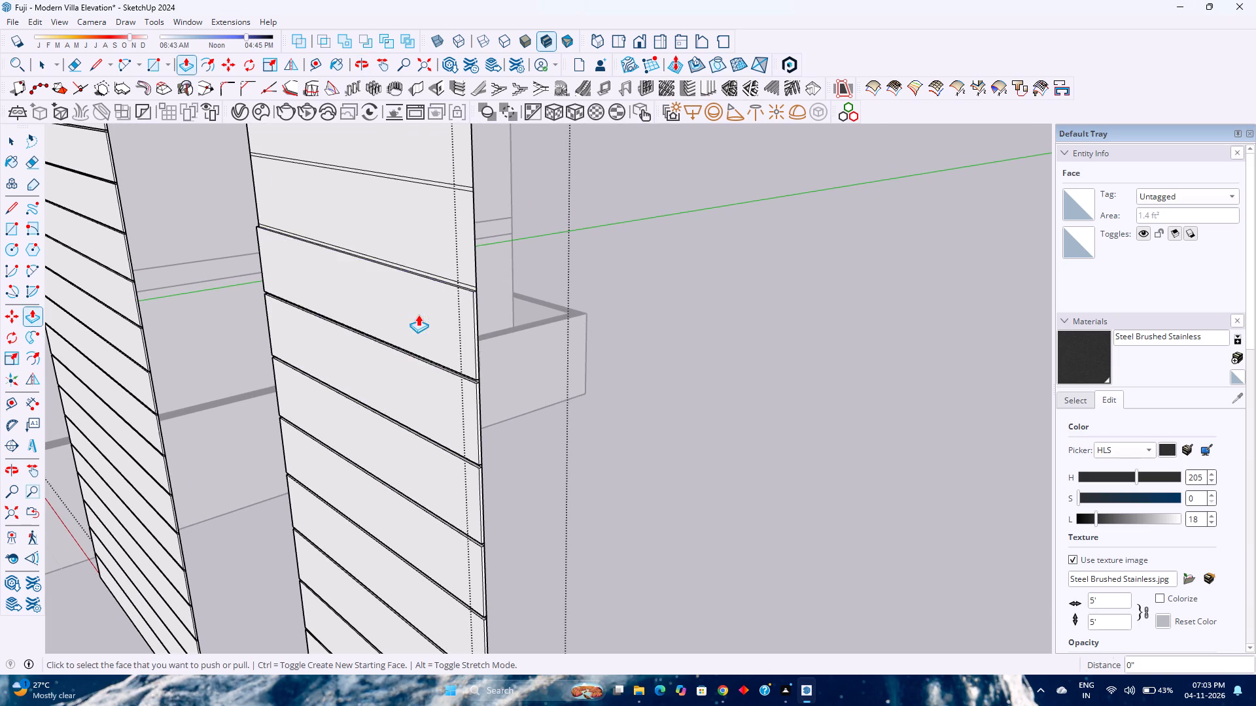
middle_click_drag(418, 316, 425, 441, "shift")
middle_click(425, 441, "shift")
double_click(432, 360)
Repeat the slat pull on the next four slats up, right of the opening.
middle_click_drag(432, 359, 445, 446, "shift")
middle_click(445, 448, "shift")
double_click(456, 368)
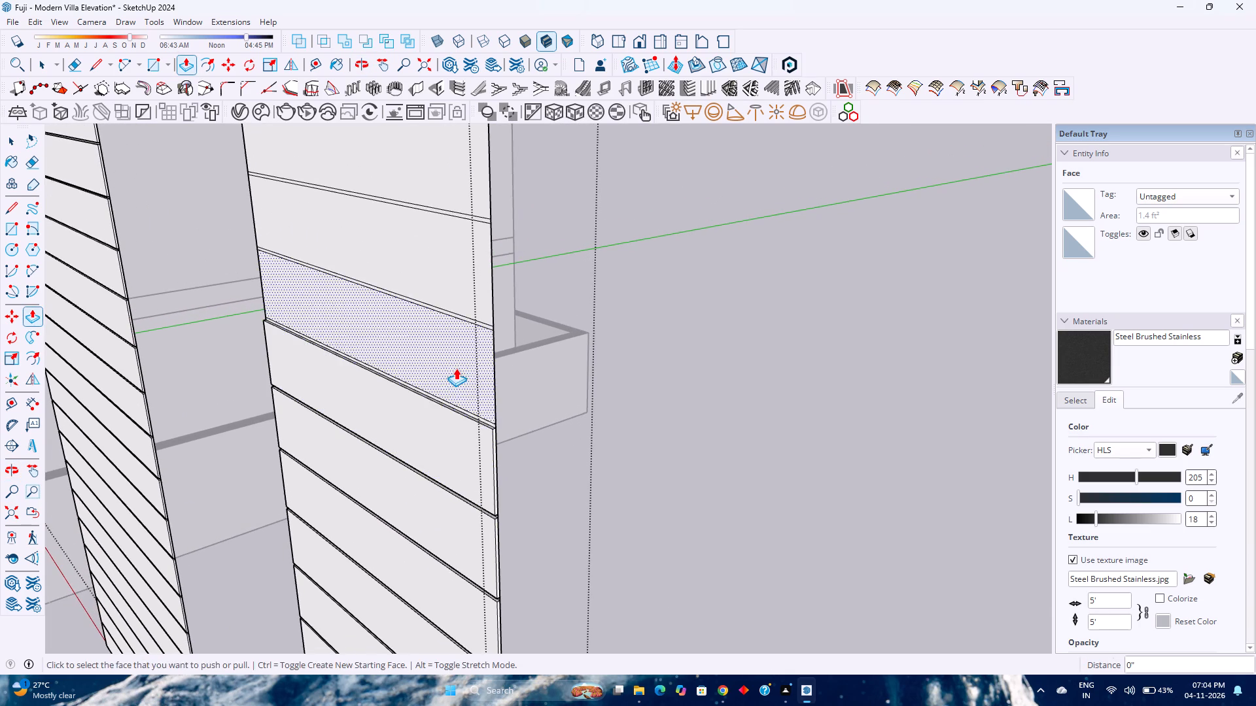
middle_click_drag(452, 368, 482, 477, "shift")
double_click(465, 365)
middle_click_drag(465, 365, 487, 480, "shift")
middle_click(487, 481, "shift")
double_click(485, 378)
middle_click_drag(483, 378, 510, 522, "shift")
middle_click(510, 523, "shift")
double_click(500, 444)
Repeat the slat pull on the next five slats up, right of the opening.
middle_click_drag(500, 444, 502, 536, "shift")
middle_click(502, 536, "shift")
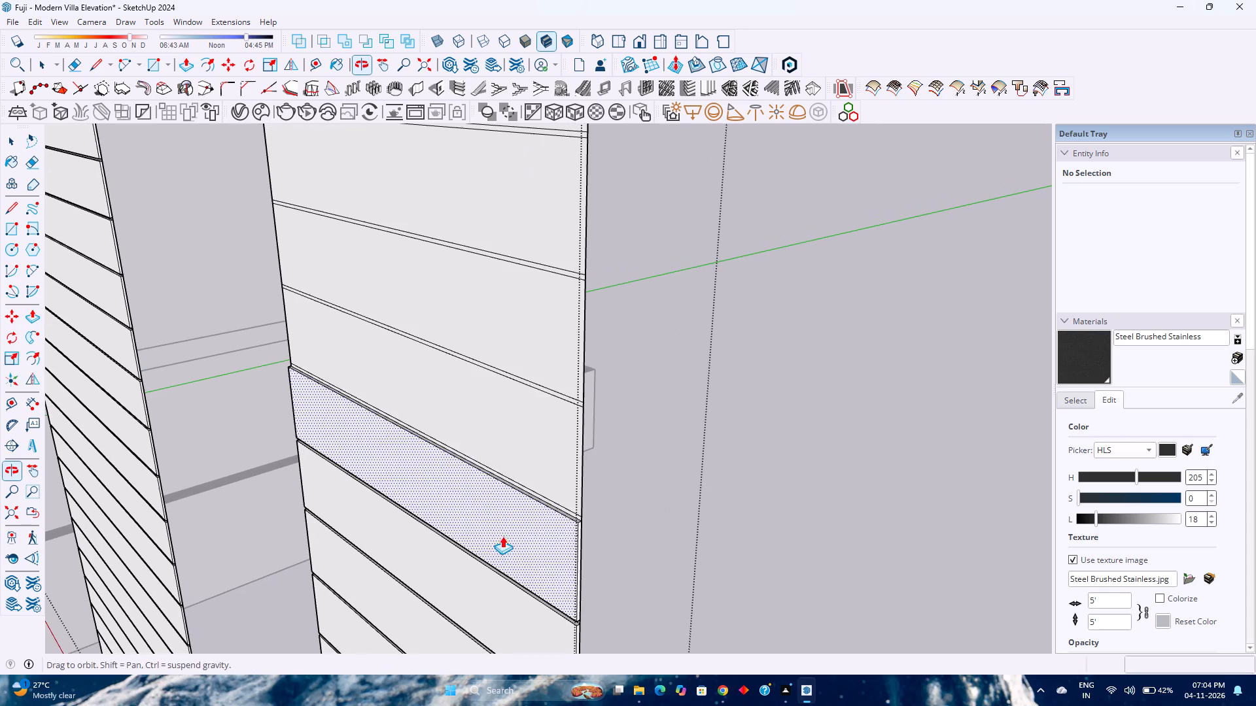
double_click(495, 429)
middle_click_drag(494, 433, 493, 543, "shift")
double_click(490, 445)
middle_click_drag(490, 446, 490, 550, "shift")
middle_click(490, 550, "shift")
double_click(489, 429)
middle_click_drag(489, 431, 490, 567, "shift")
double_click(490, 454)
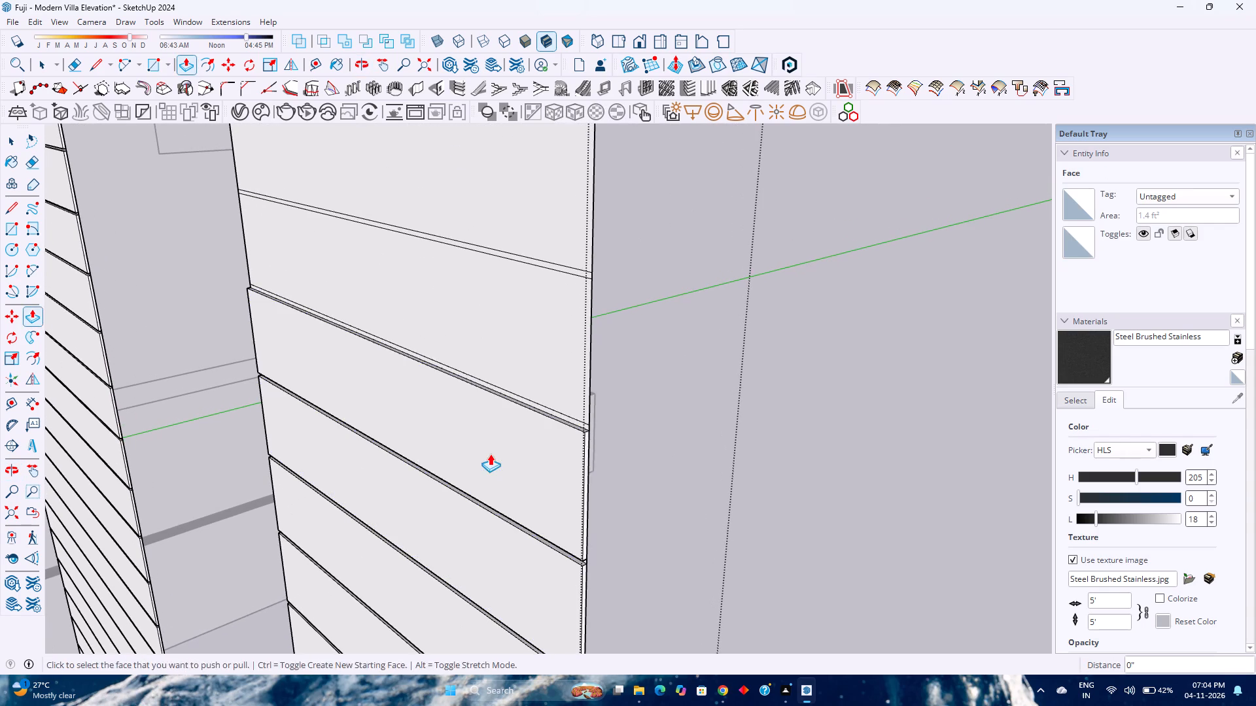
middle_click_drag(490, 454, 485, 522, "shift")
left_click(493, 429)
left_click(493, 429)
Repeat the slat pull on the last six unraised slats right of the opening, along the arch's curve.
middle_click_drag(493, 430, 495, 509, "shift")
middle_click(495, 509, "shift")
scroll(486, 457, "down", 3)
double_click(499, 396)
middle_click_drag(498, 397, 497, 534, "shift")
double_click(497, 437)
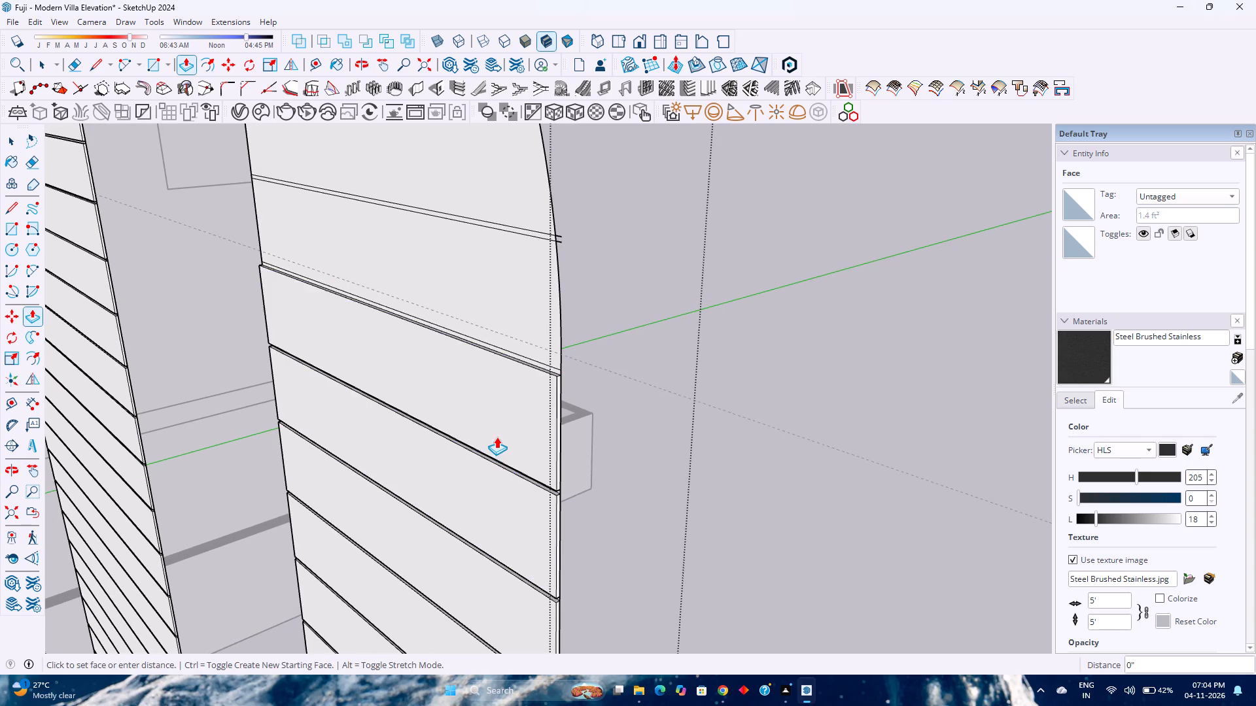
scroll(497, 437, "down", 1, "shift")
middle_click_drag(497, 437, 504, 599, "shift")
middle_click(504, 599, "shift")
double_click(506, 447)
middle_click_drag(506, 447, 511, 467, "shift")
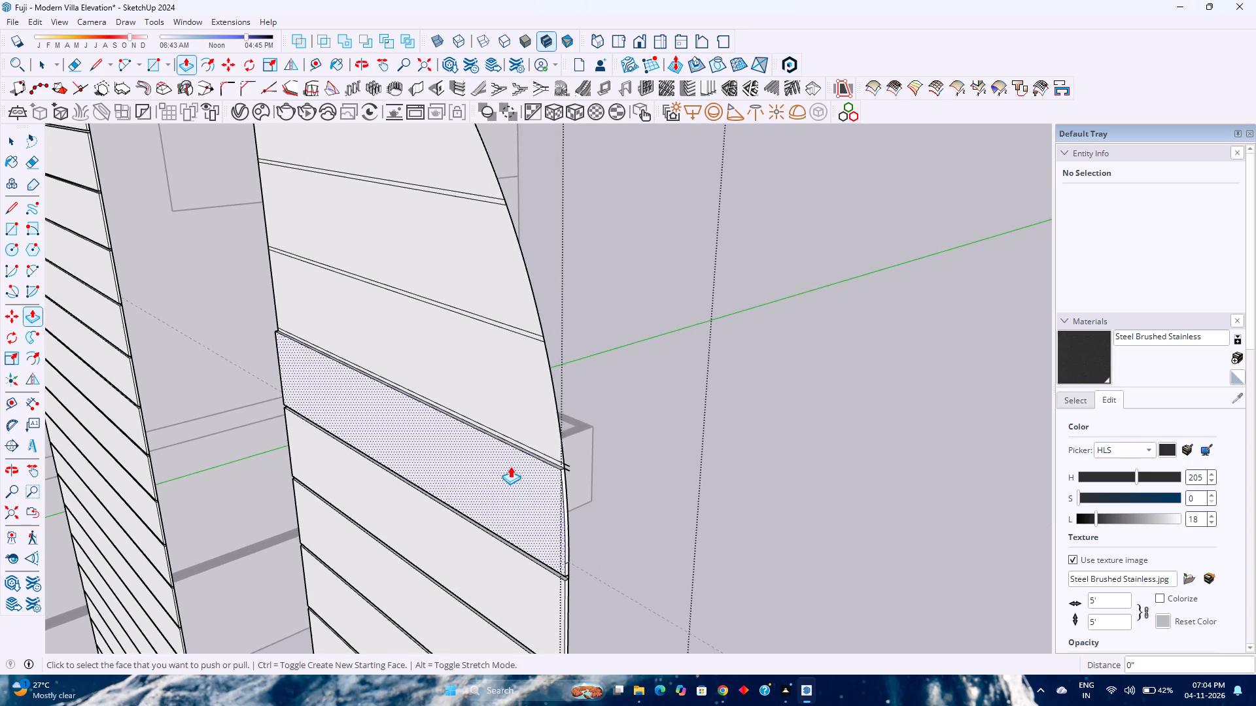
middle_click_drag(510, 466, 528, 460)
middle_click(528, 460)
double_click(517, 416)
middle_click_drag(509, 417, 515, 471, "shift")
middle_click(515, 471, "shift")
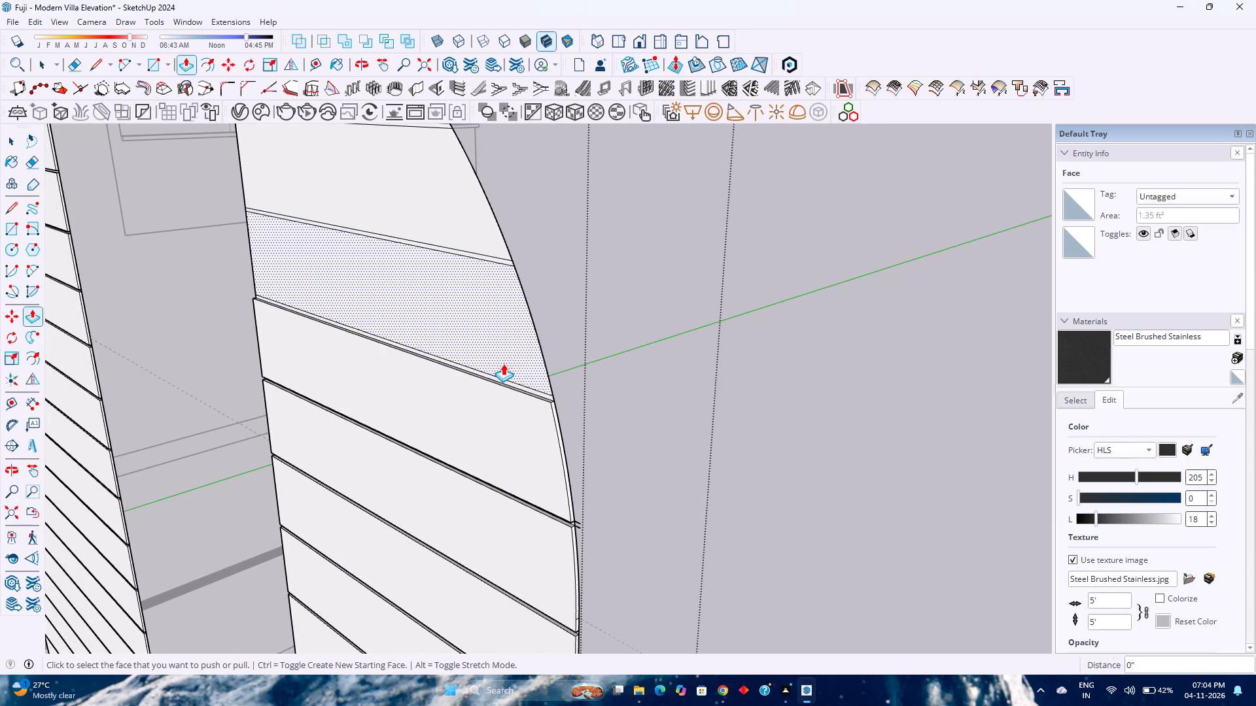
double_click(505, 358)
middle_click_drag(500, 362, 529, 458, "shift")
double_click(489, 311)
Erase the two stray edges sticking out past the panel's curved outer edge beside the slats.
scroll(487, 320, "down", 4)
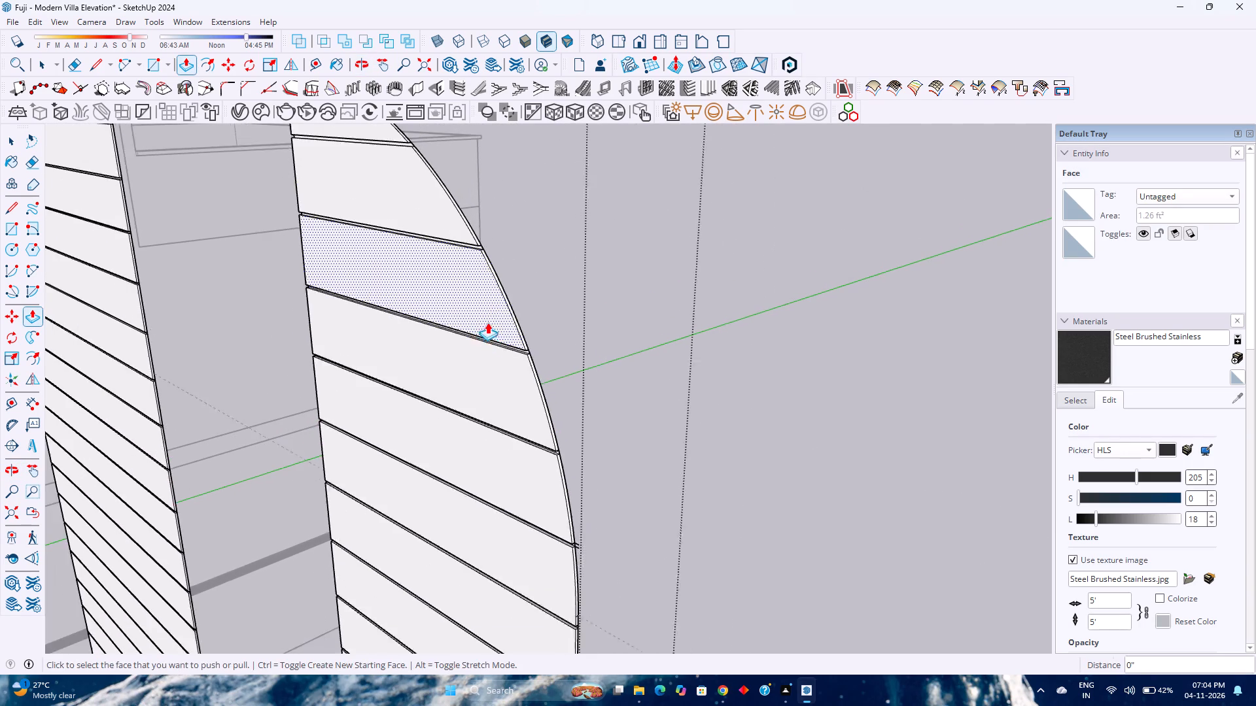
middle_click_drag(464, 458, 536, 422)
middle_click(536, 421)
scroll(553, 550, "up", 8)
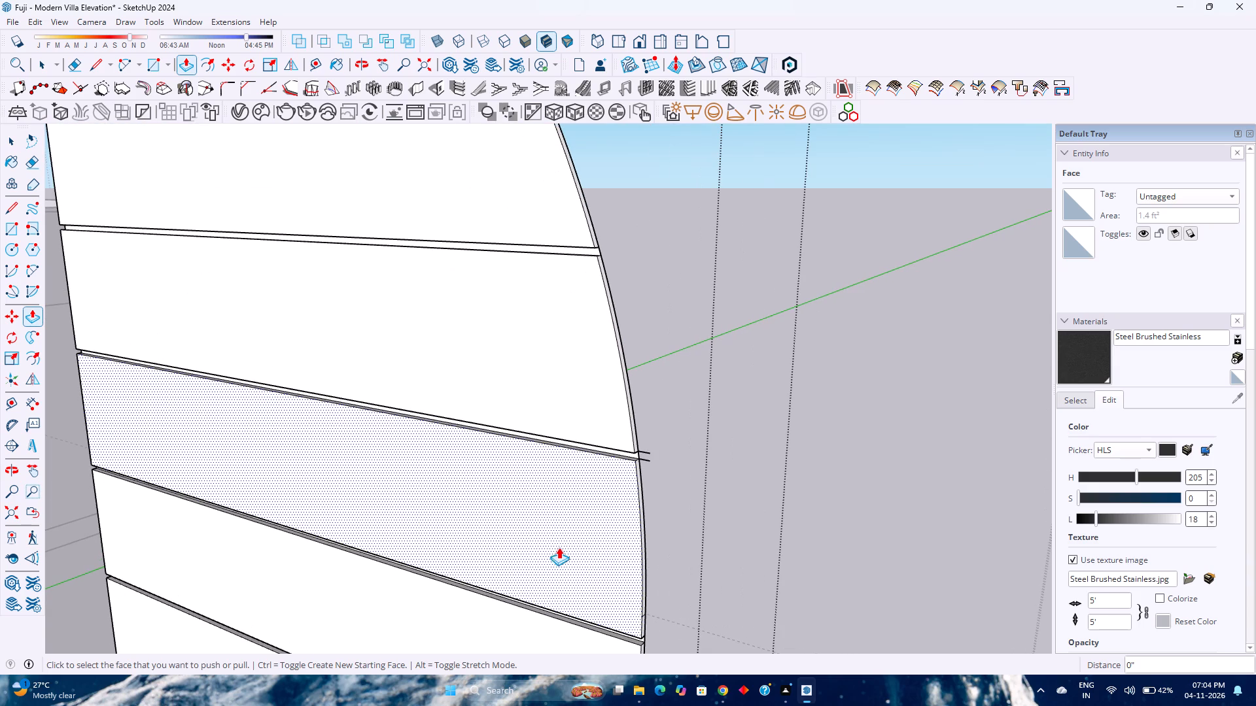
key("e")
left_click(648, 452)
left_click(648, 462)
Select all connected geometry of the slatted arched panel and make it a group.
scroll(647, 462, "down", 4)
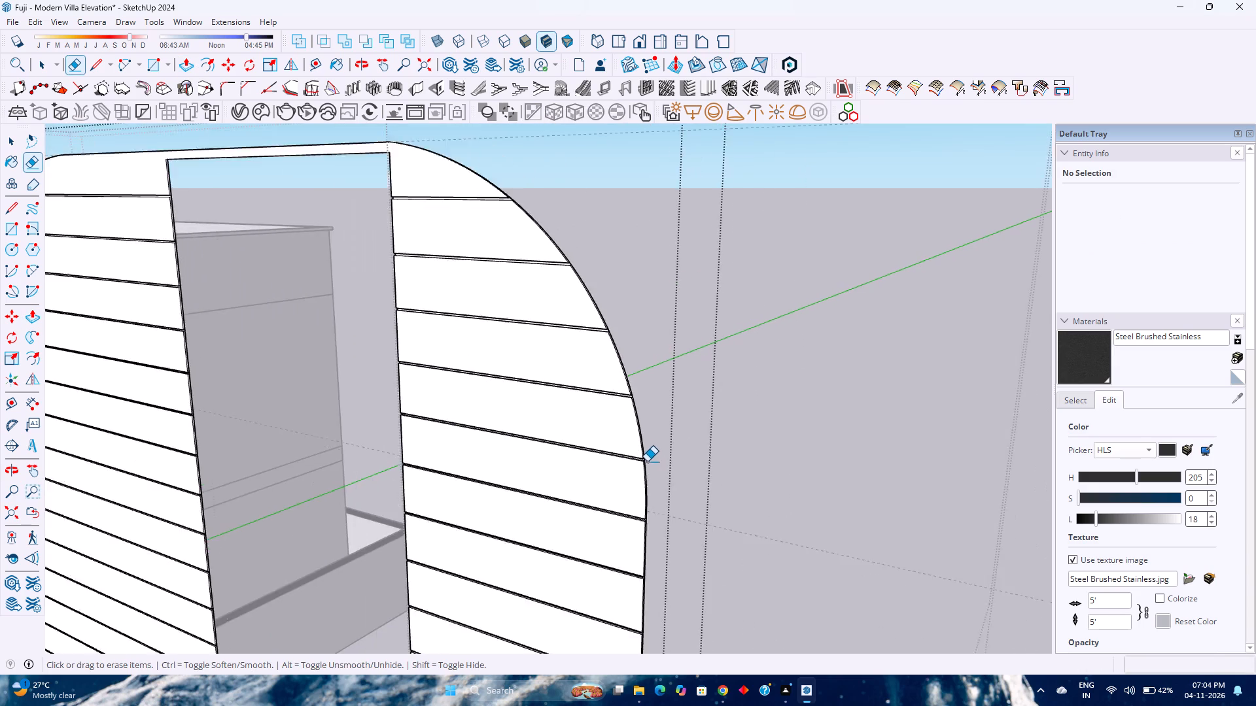
scroll(647, 462, "down", 9)
scroll(247, 456, "up", 3)
middle_click_drag(247, 456, 282, 450)
middle_click(305, 447)
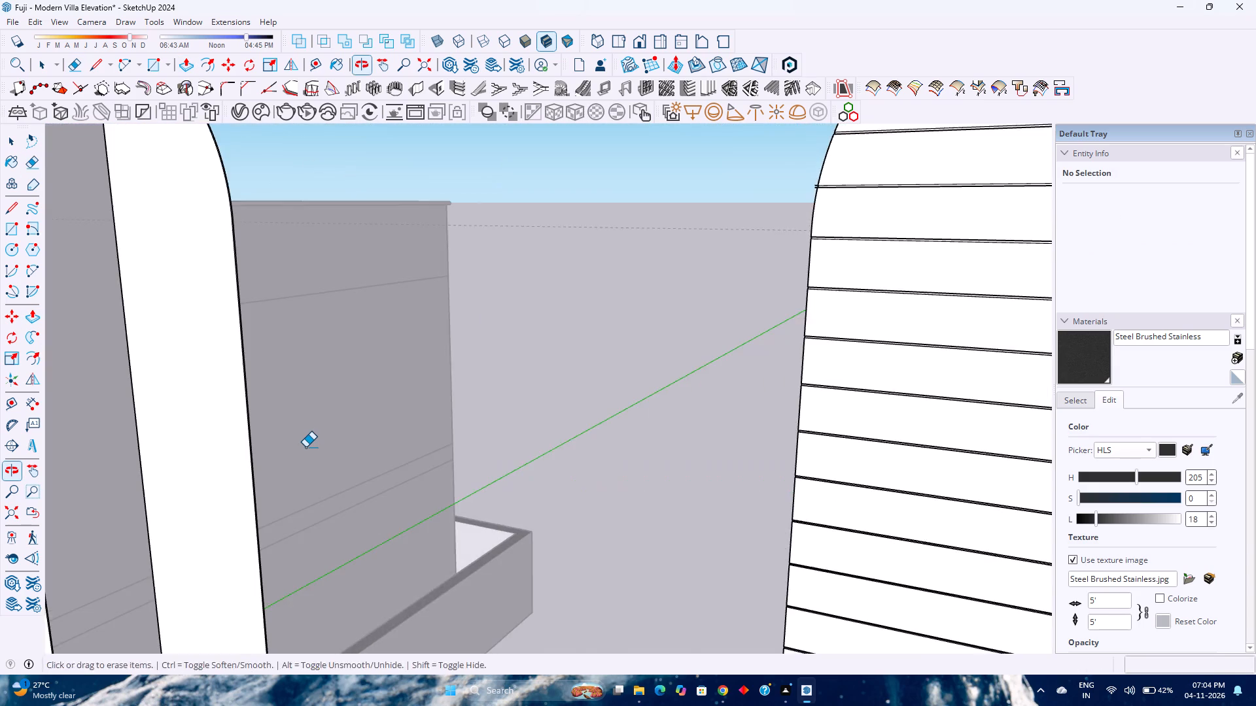
scroll(305, 447, "down", 7)
middle_click_drag(576, 462, 192, 511)
middle_click(192, 511)
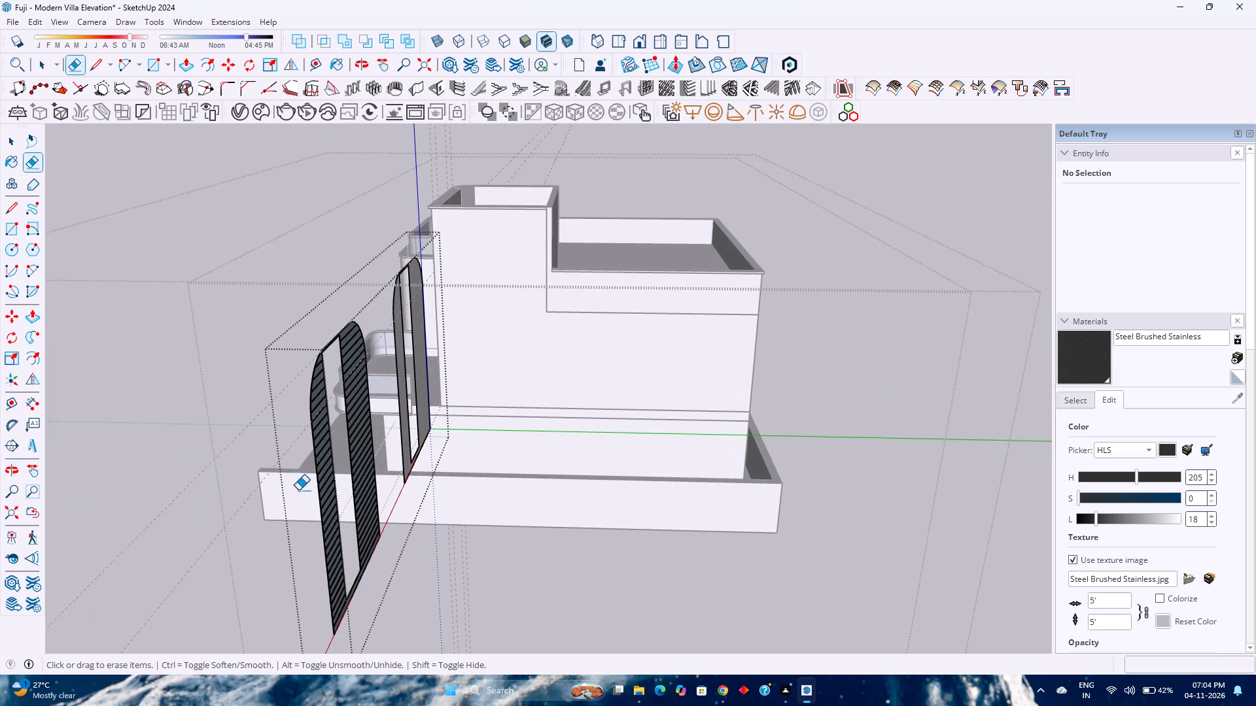
key("space")
scroll(351, 503, "up", 4)
triple_click(325, 520)
left_click(325, 520)
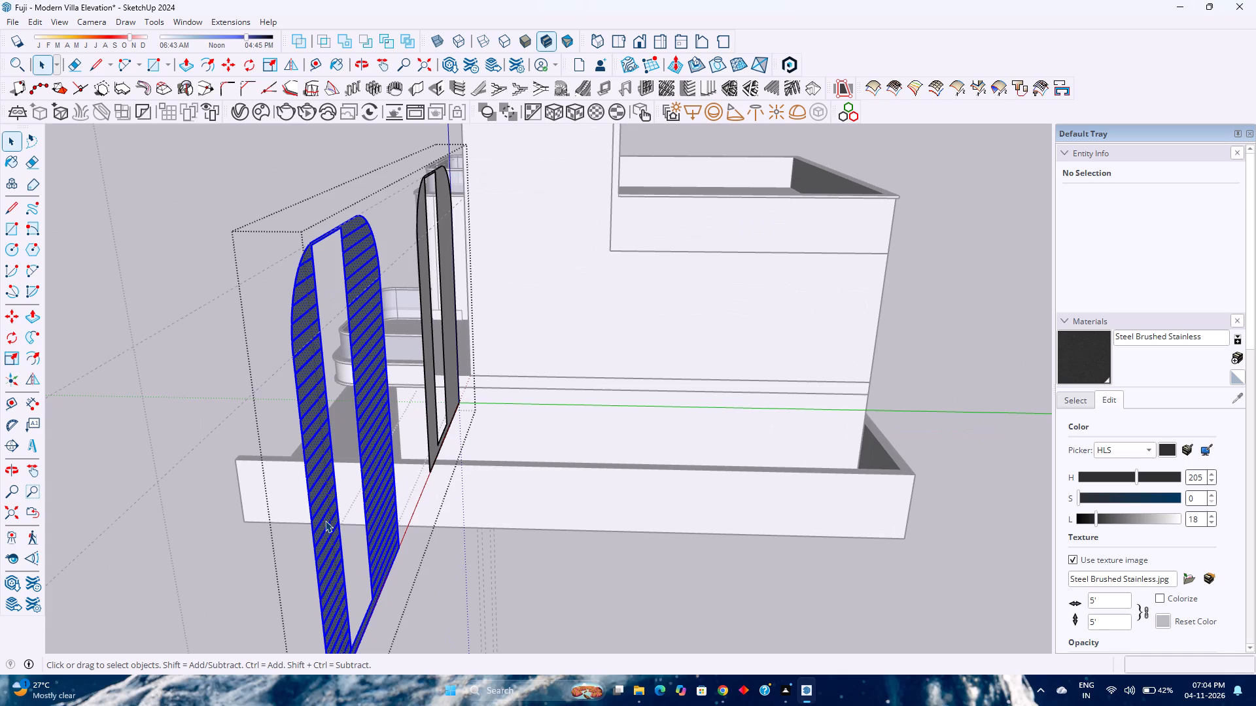
right_click(325, 520)
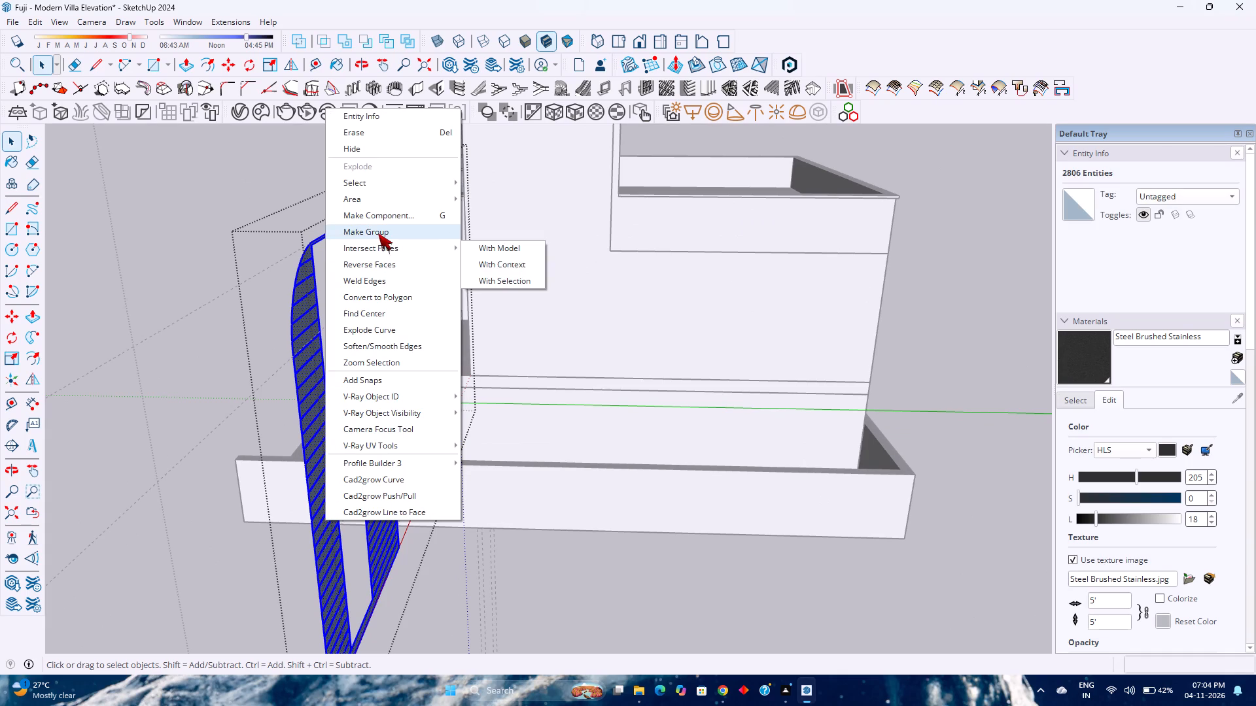
left_click(378, 233)
Move the slatted panel group 20' along the red axis, matching its lower corner to the plain arched panel's corner.
middle_click_drag(292, 409, 541, 401)
scroll(546, 399, "down", 6)
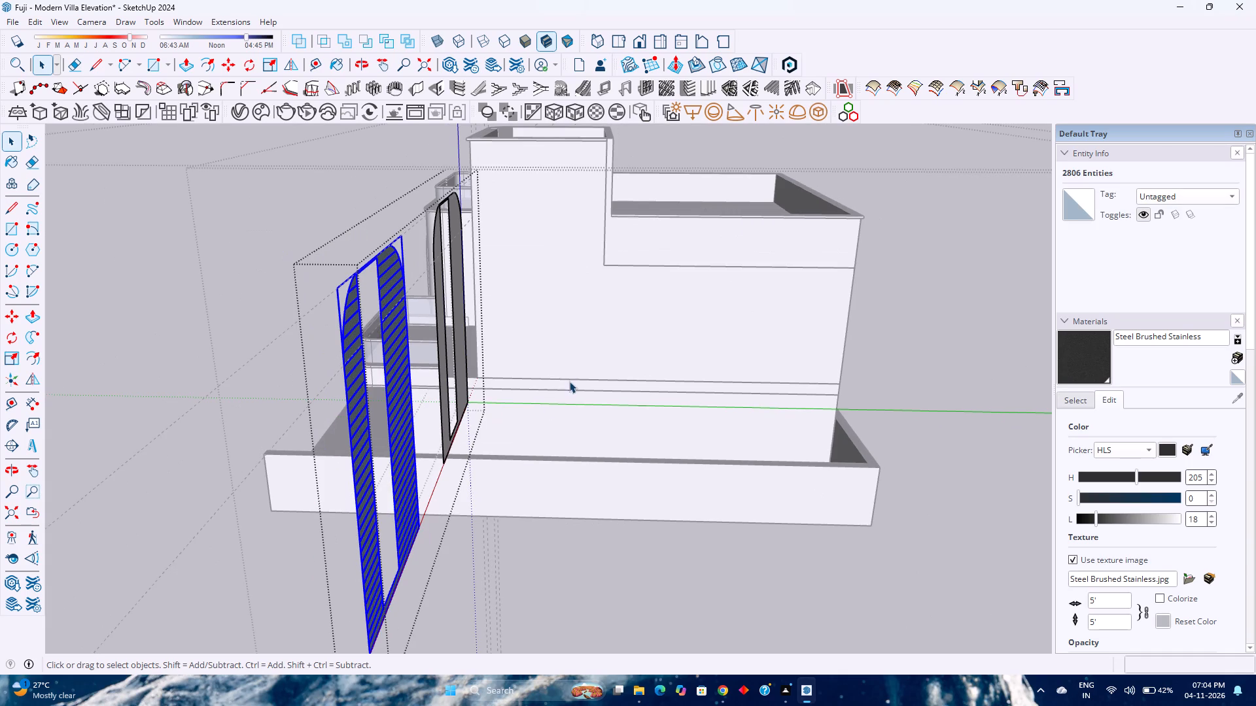
middle_click_drag(515, 432, 691, 417)
scroll(698, 405, "down", 1)
middle_click_drag(691, 378, 660, 375, "shift")
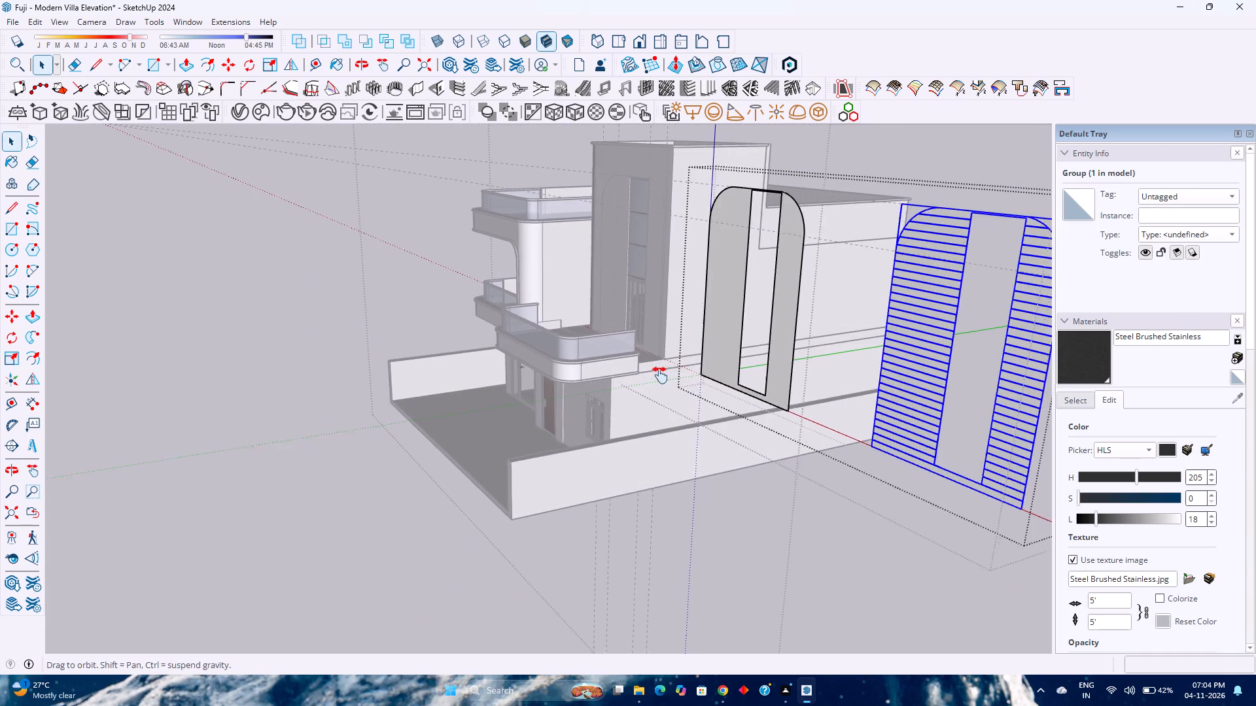
middle_click_drag(660, 375, 497, 385, "shift")
middle_click(497, 385, "shift")
middle_click(492, 386, "shift")
scroll(631, 475, "up", 11)
key("m")
scroll(606, 451, "up", 2)
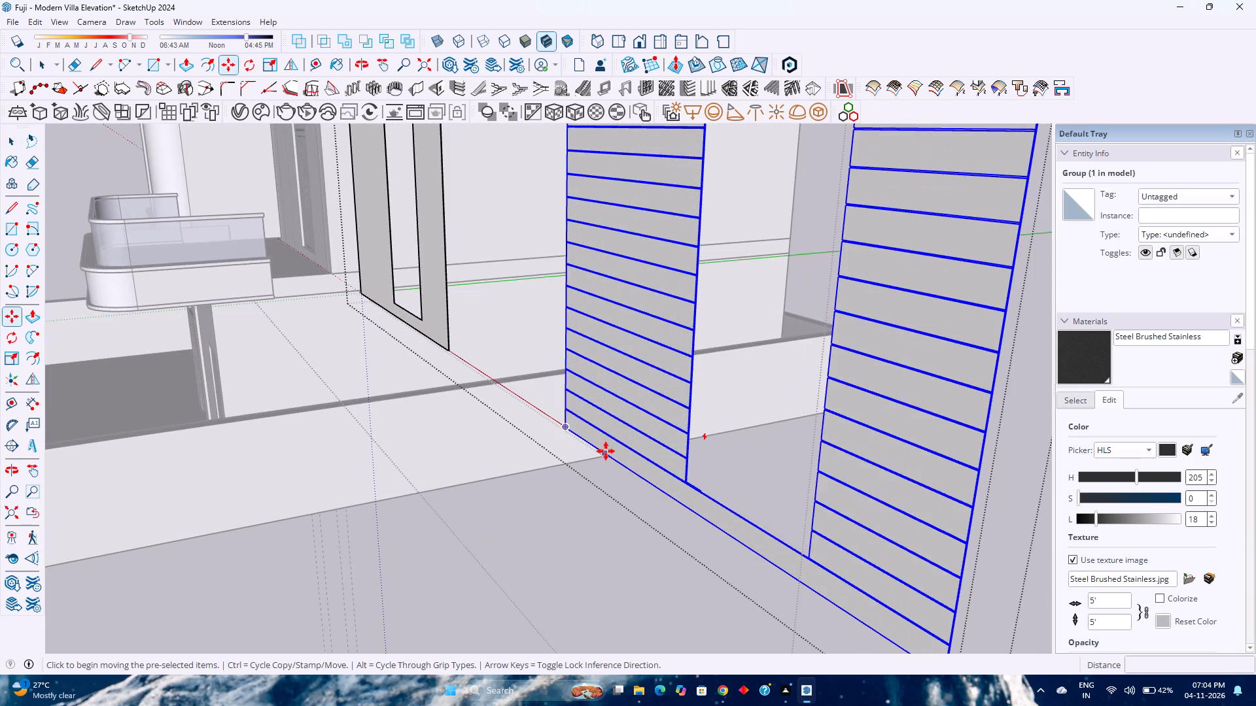
scroll(606, 451, "up", 1)
scroll(545, 426, "up", 2)
left_click(559, 414)
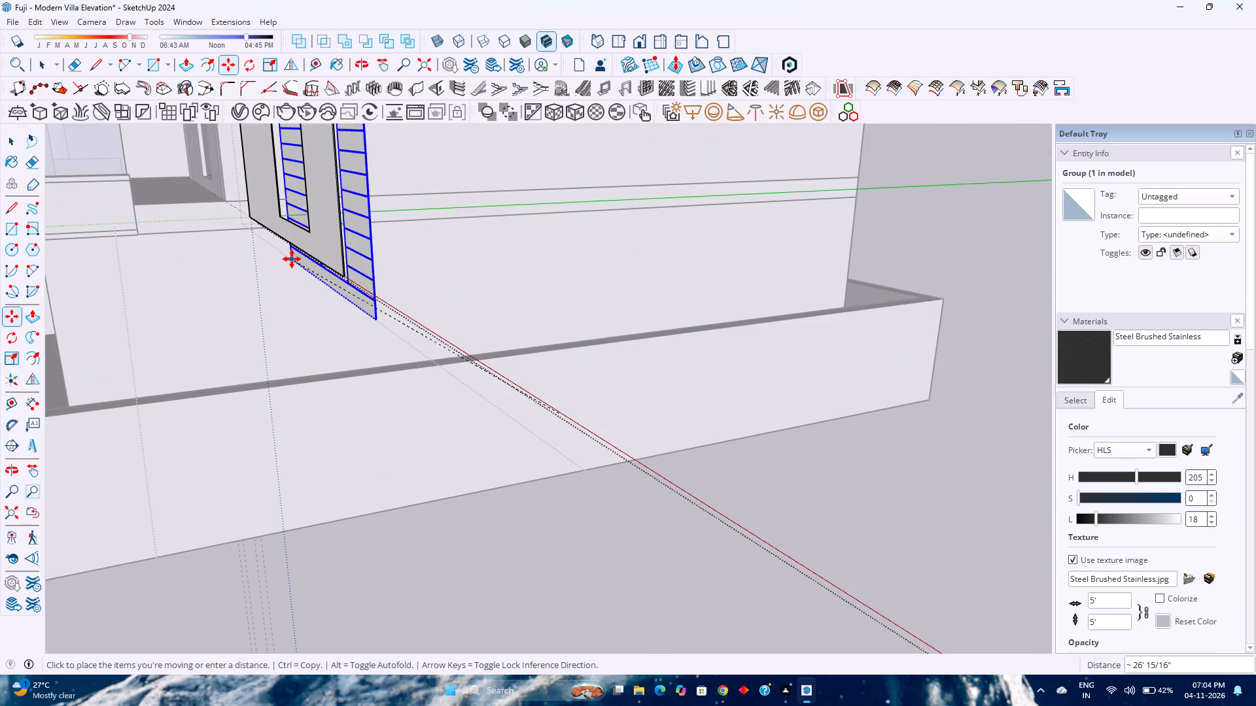
middle_click_drag(292, 259, 543, 305)
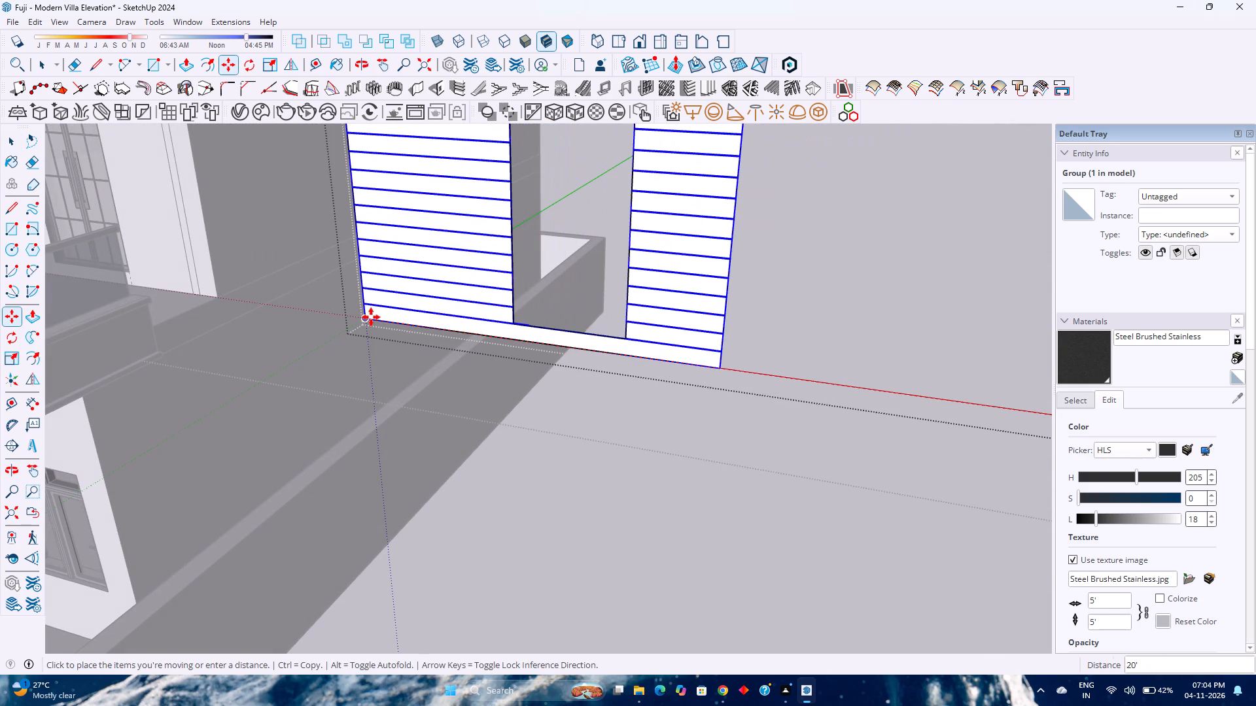
left_click(371, 317)
scroll(515, 335, "down", 3)
key("space")
scroll(515, 336, "down", 2)
key("Escape")
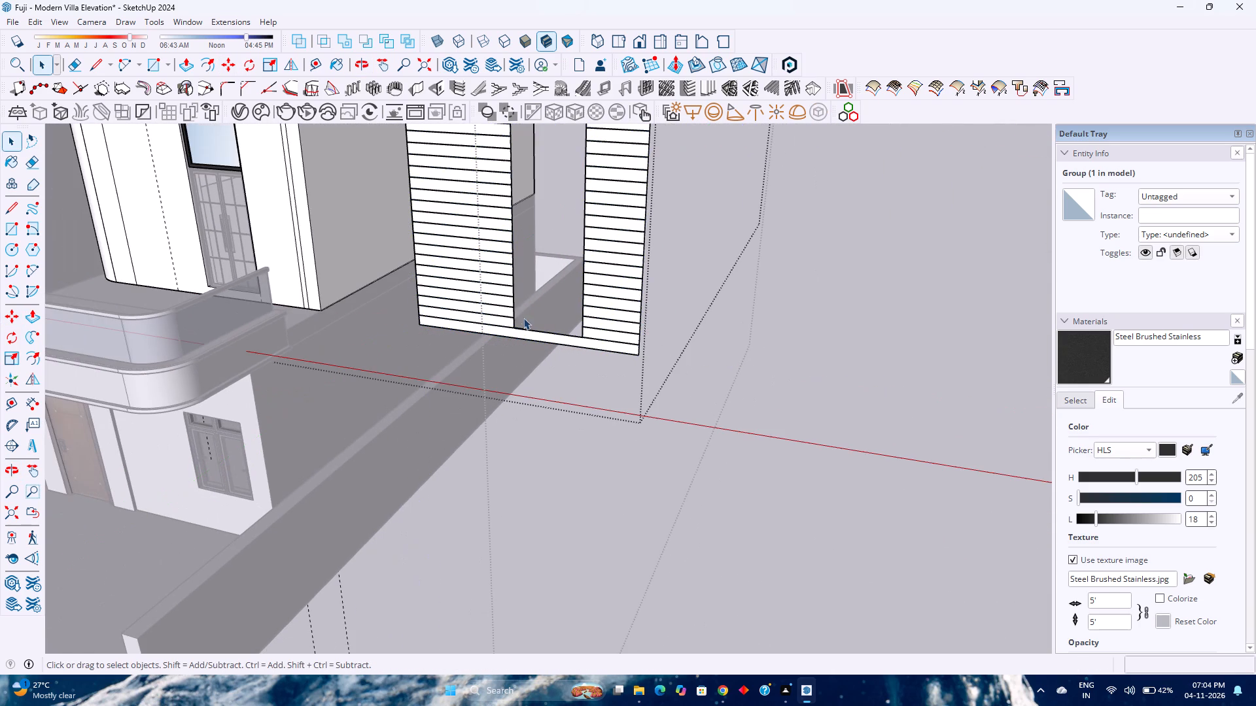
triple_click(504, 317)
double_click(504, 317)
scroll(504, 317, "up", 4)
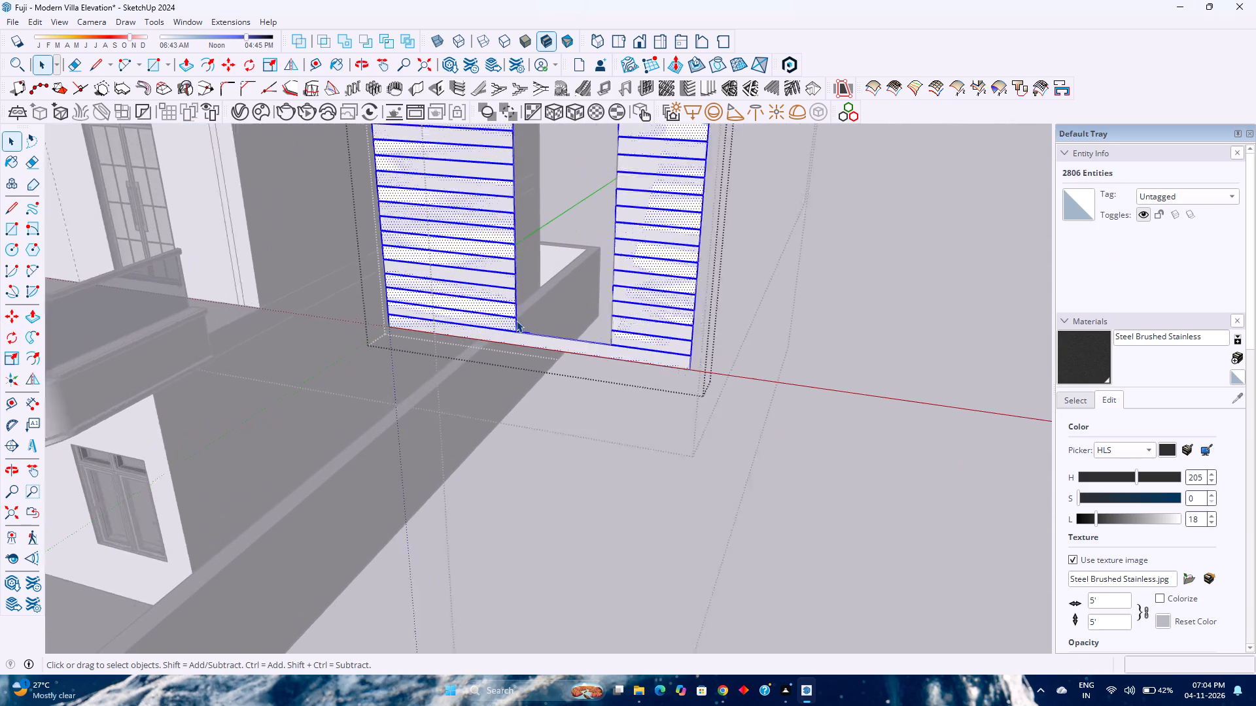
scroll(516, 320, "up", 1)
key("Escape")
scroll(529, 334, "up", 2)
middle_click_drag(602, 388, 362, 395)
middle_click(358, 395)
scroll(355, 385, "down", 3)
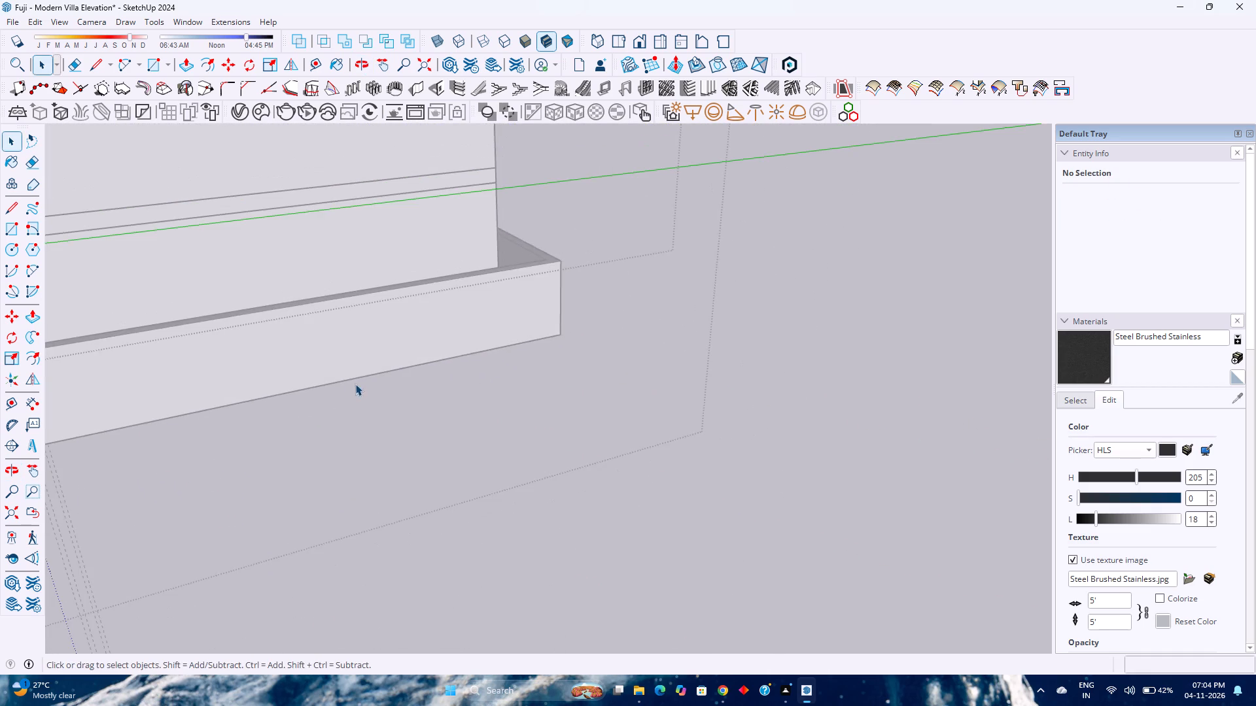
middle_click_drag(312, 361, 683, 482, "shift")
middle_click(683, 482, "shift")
Select the slatted panel together with the plain arched panel behind it and make them one group.
left_click(553, 522)
middle_click_drag(556, 519, 398, 518)
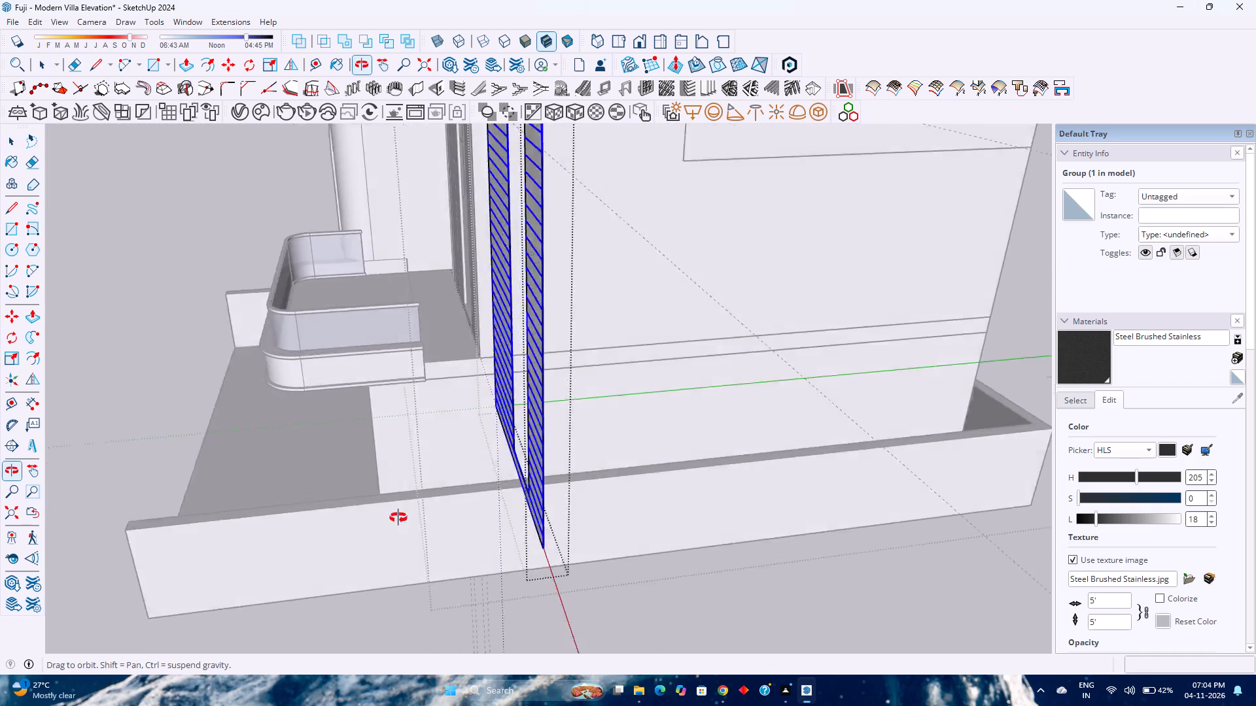
middle_click_drag(398, 518, 300, 518)
scroll(374, 514, "up", 2)
scroll(549, 549, "up", 7)
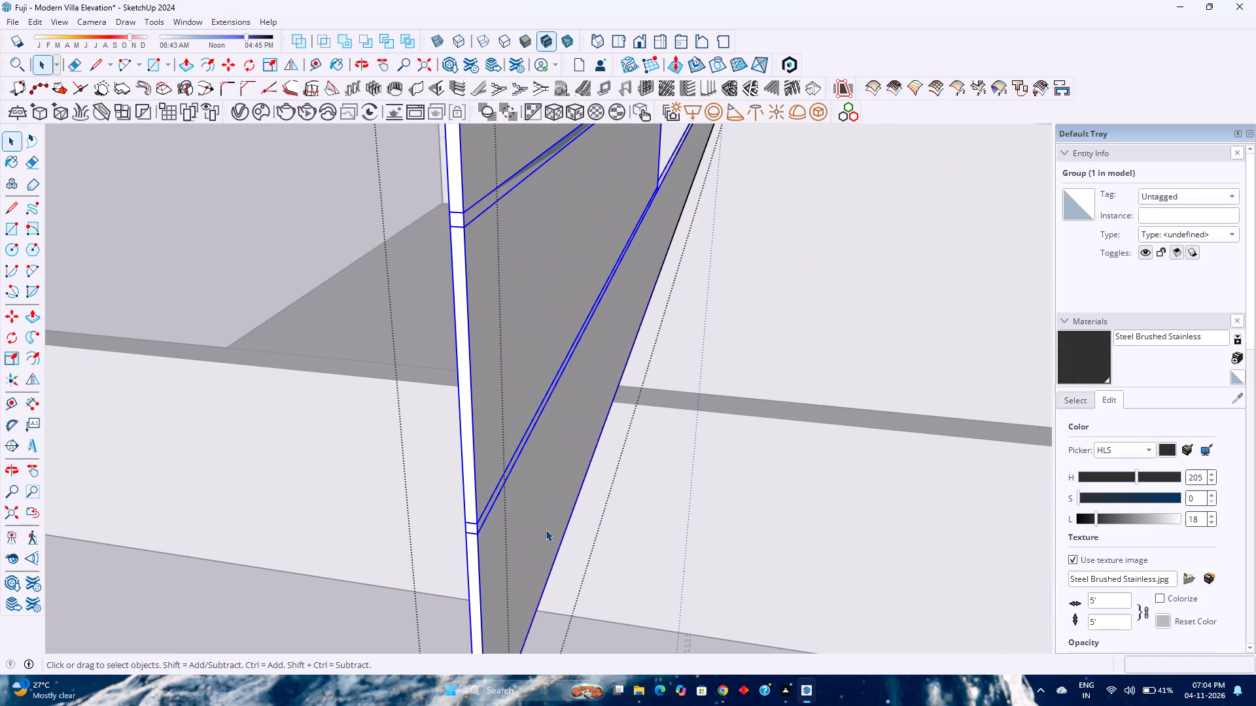
scroll(501, 529, "down", 7)
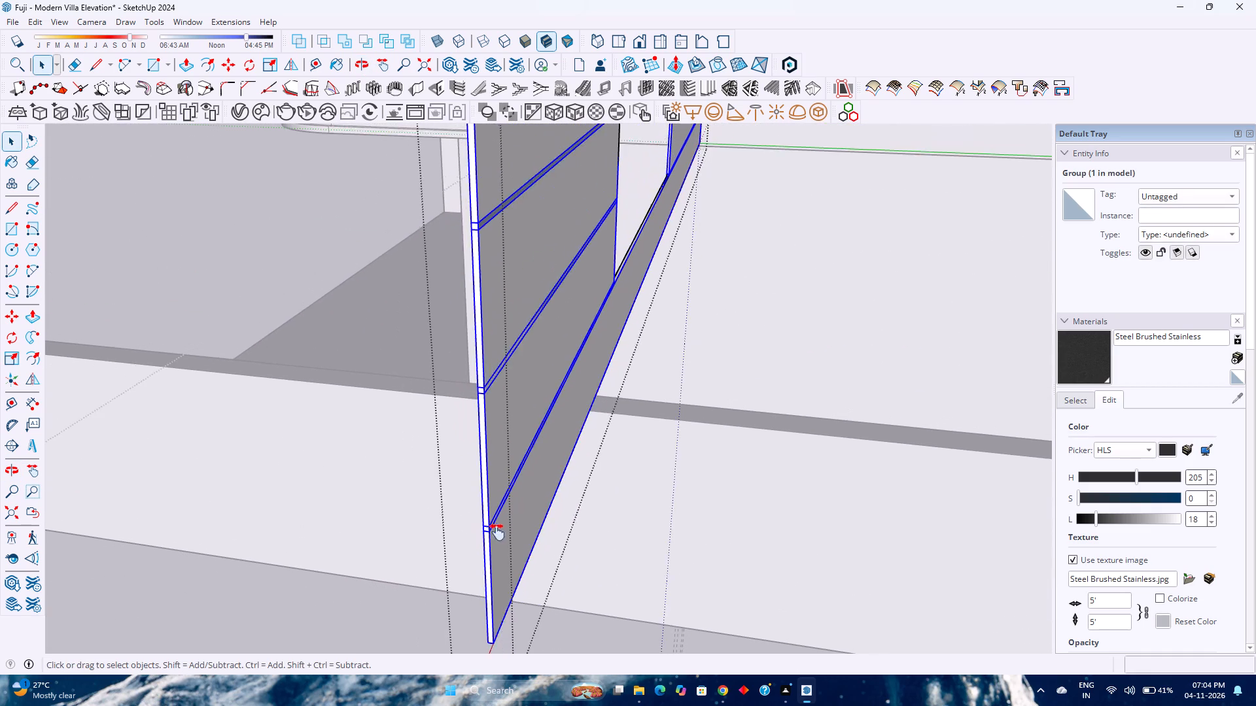
middle_click_drag(497, 532, 508, 447, "shift")
middle_click(508, 447, "shift")
scroll(494, 549, "up", 2)
scroll(500, 548, "down", 3)
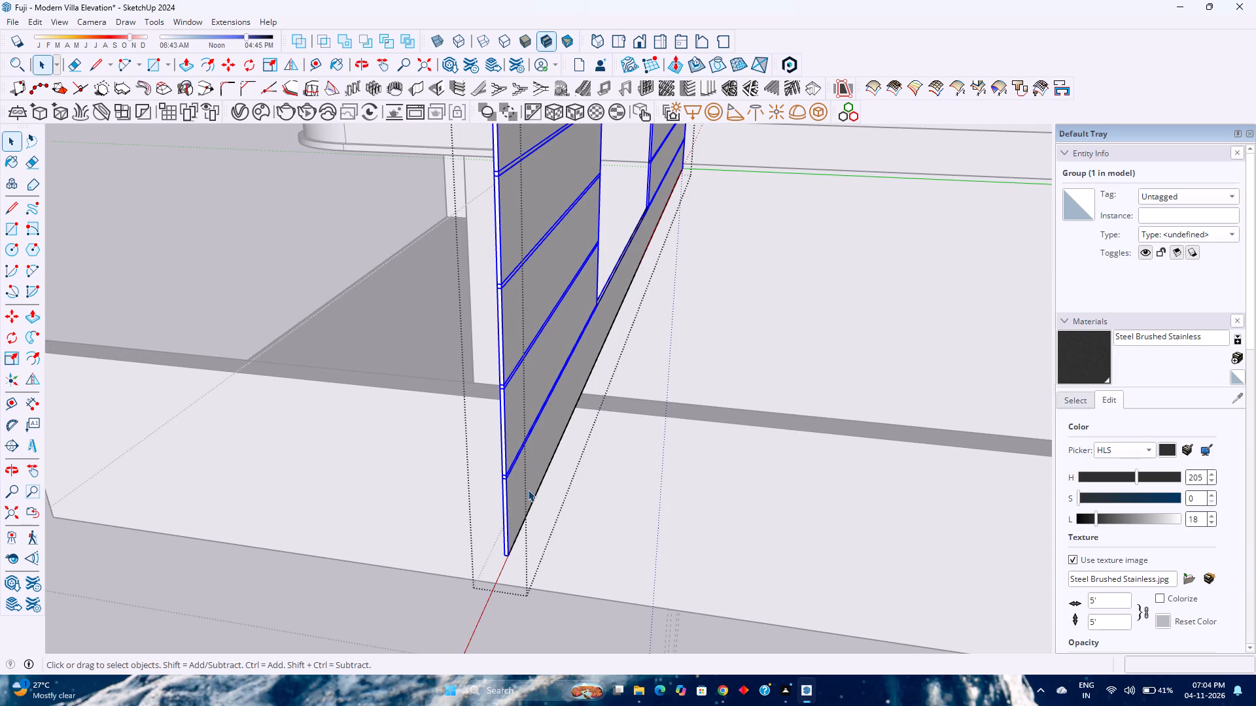
left_click(528, 485, "ctrl")
right_click(526, 486)
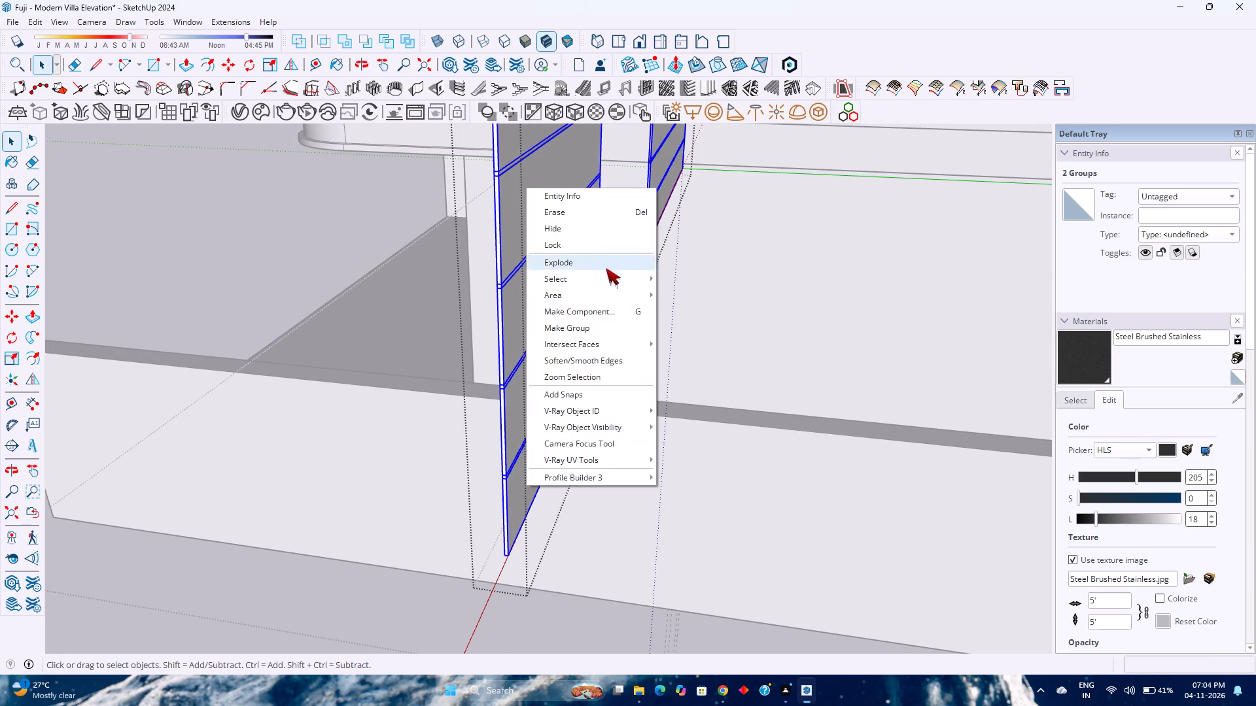
left_click(597, 326)
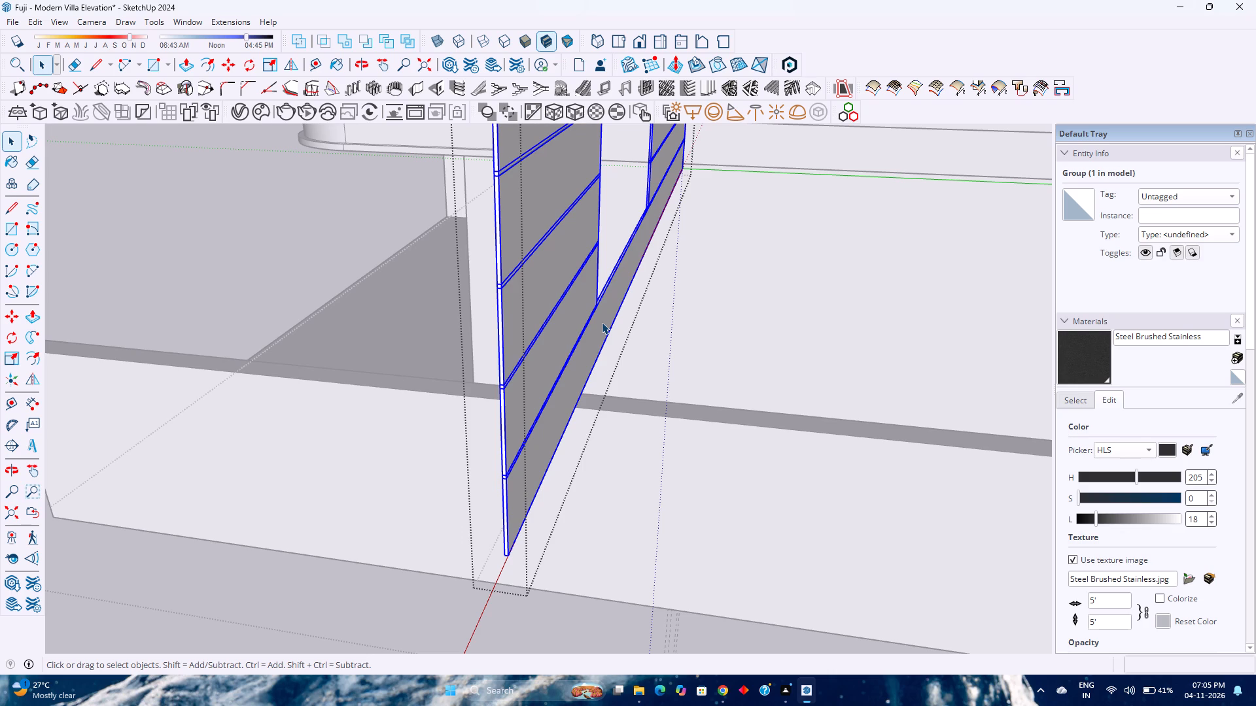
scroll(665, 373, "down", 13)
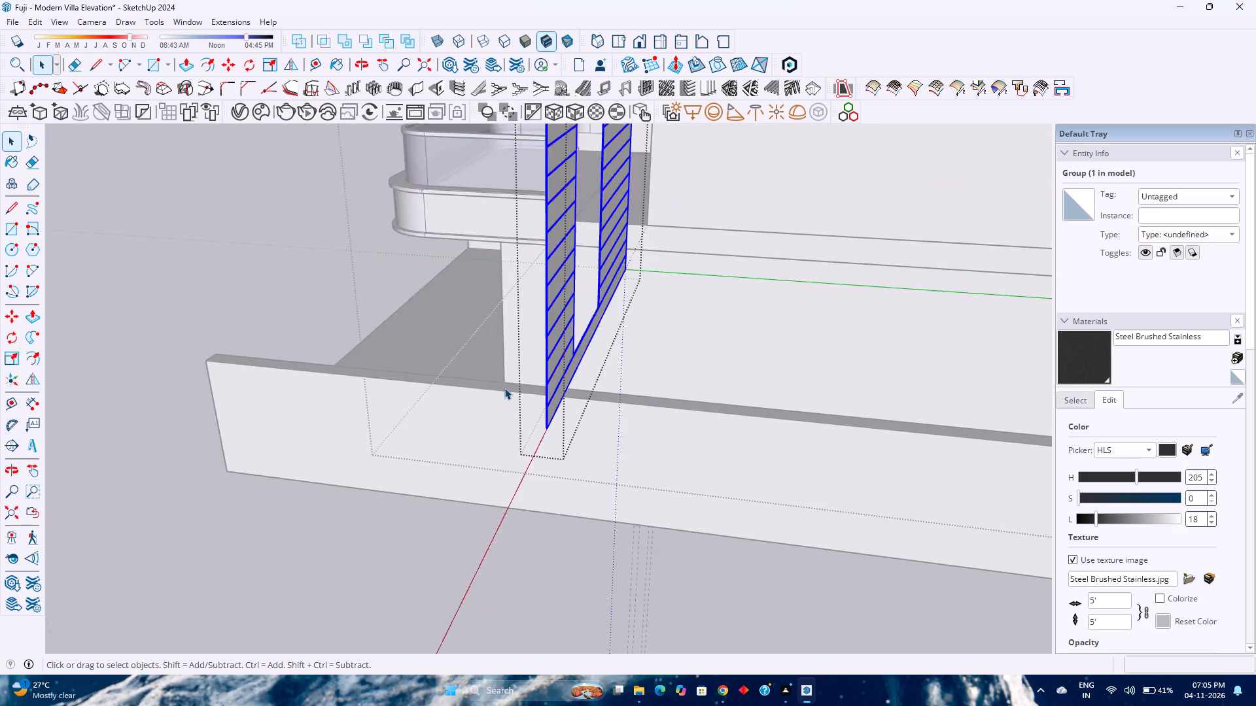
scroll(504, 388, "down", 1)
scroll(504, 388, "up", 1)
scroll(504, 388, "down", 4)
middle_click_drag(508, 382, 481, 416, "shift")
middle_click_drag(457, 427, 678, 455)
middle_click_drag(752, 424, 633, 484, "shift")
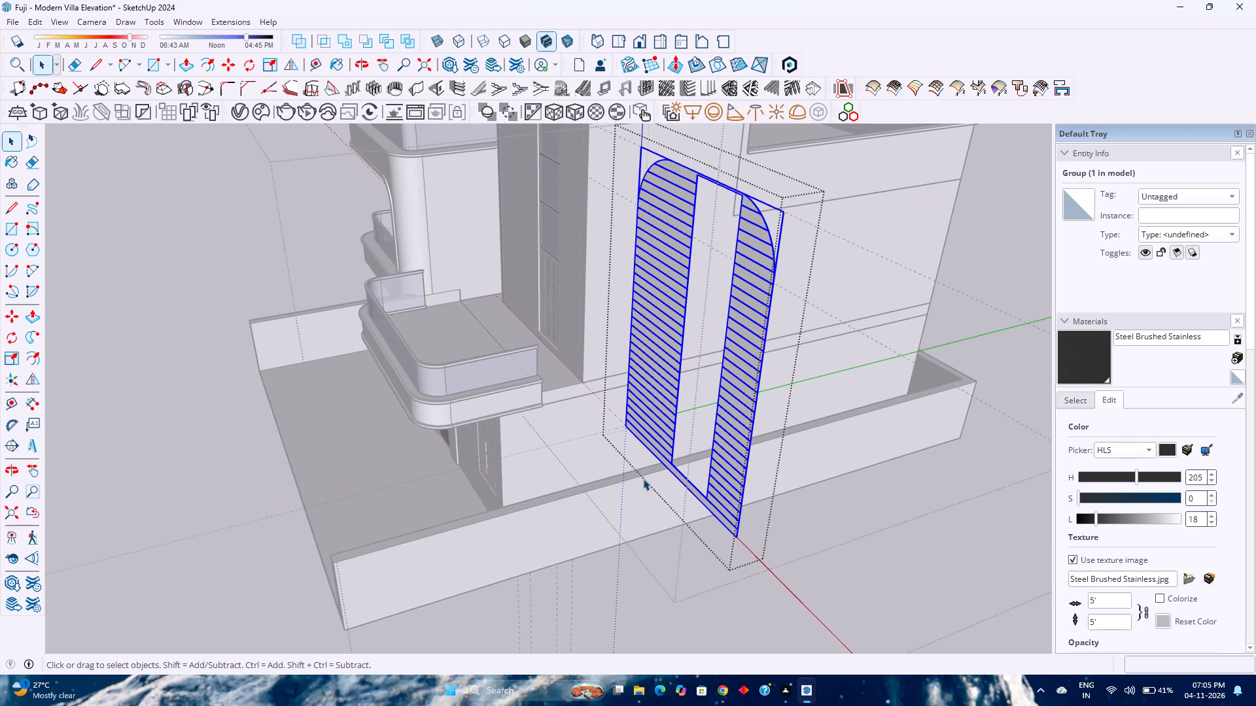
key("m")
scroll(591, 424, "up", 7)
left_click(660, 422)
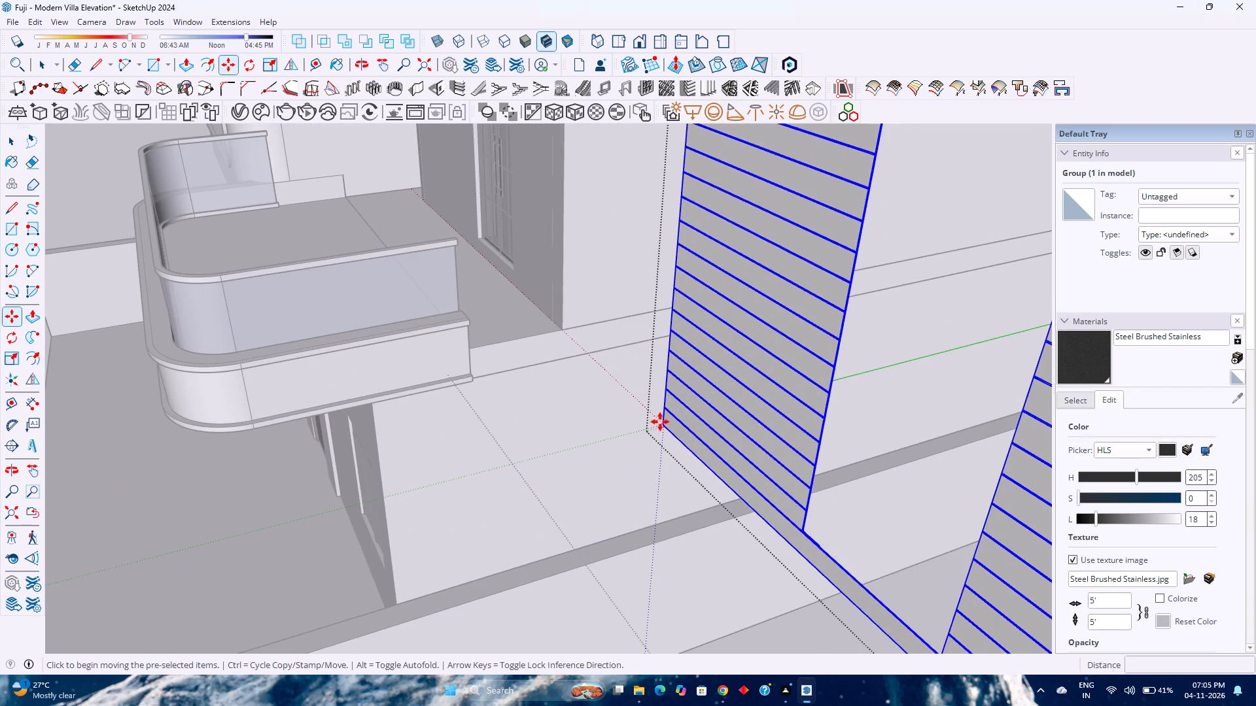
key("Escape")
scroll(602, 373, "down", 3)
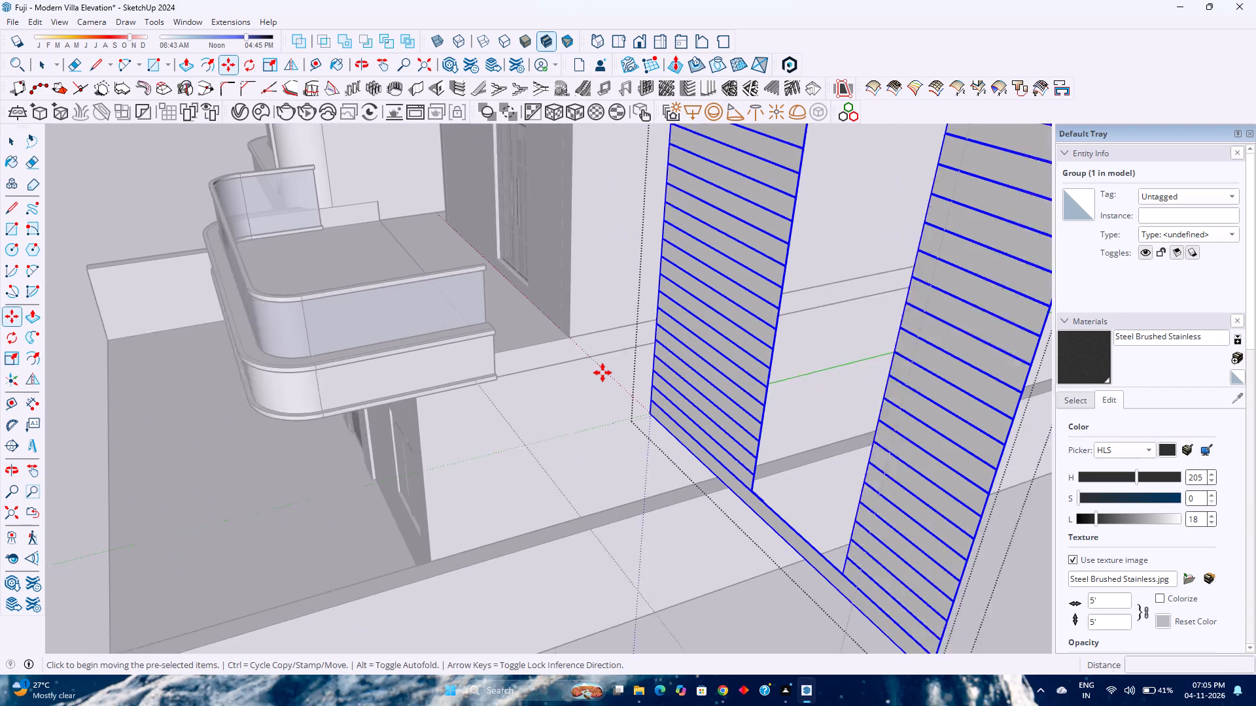
Leave the enclosing group and move the combined slatted panel 18' along the red axis onto the villa facade around the balcony door.
key("Escape")
key("Escape")
scroll(602, 373, "down", 7)
key("space")
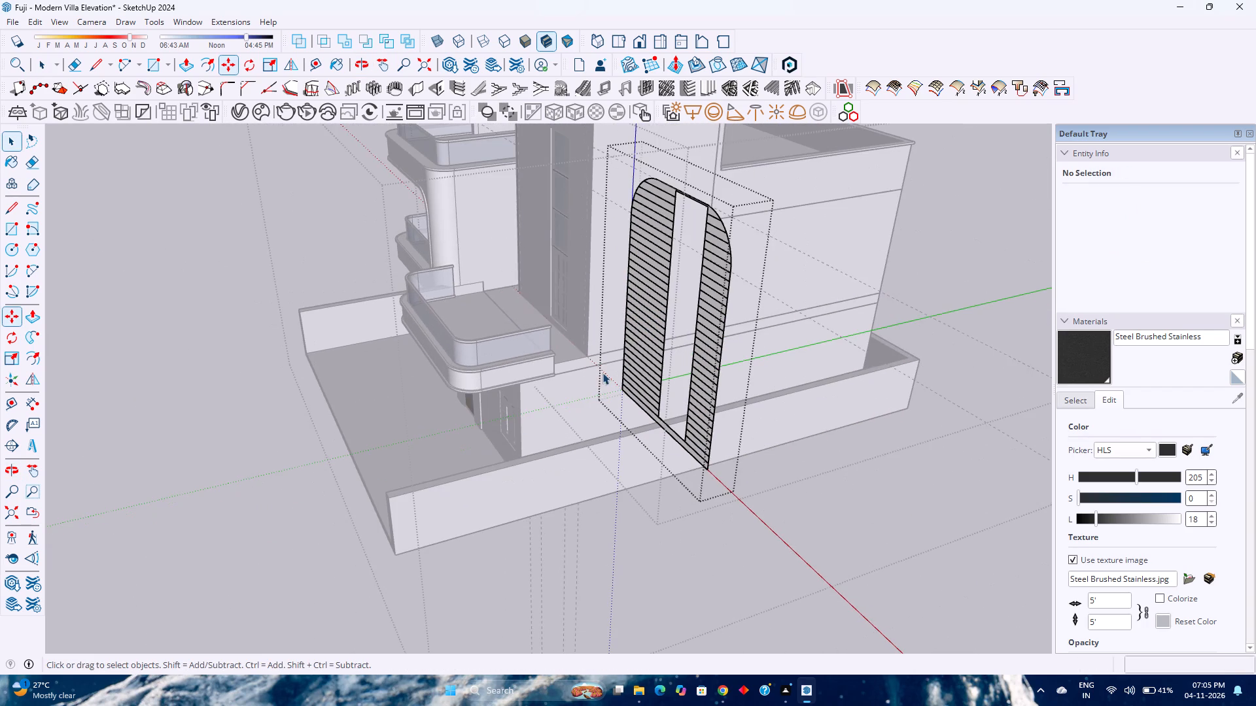
key("Escape")
middle_click_drag(602, 373, 642, 387)
scroll(602, 373, "down", 1)
middle_click(650, 388)
left_click(663, 382)
scroll(662, 382, "up", 2)
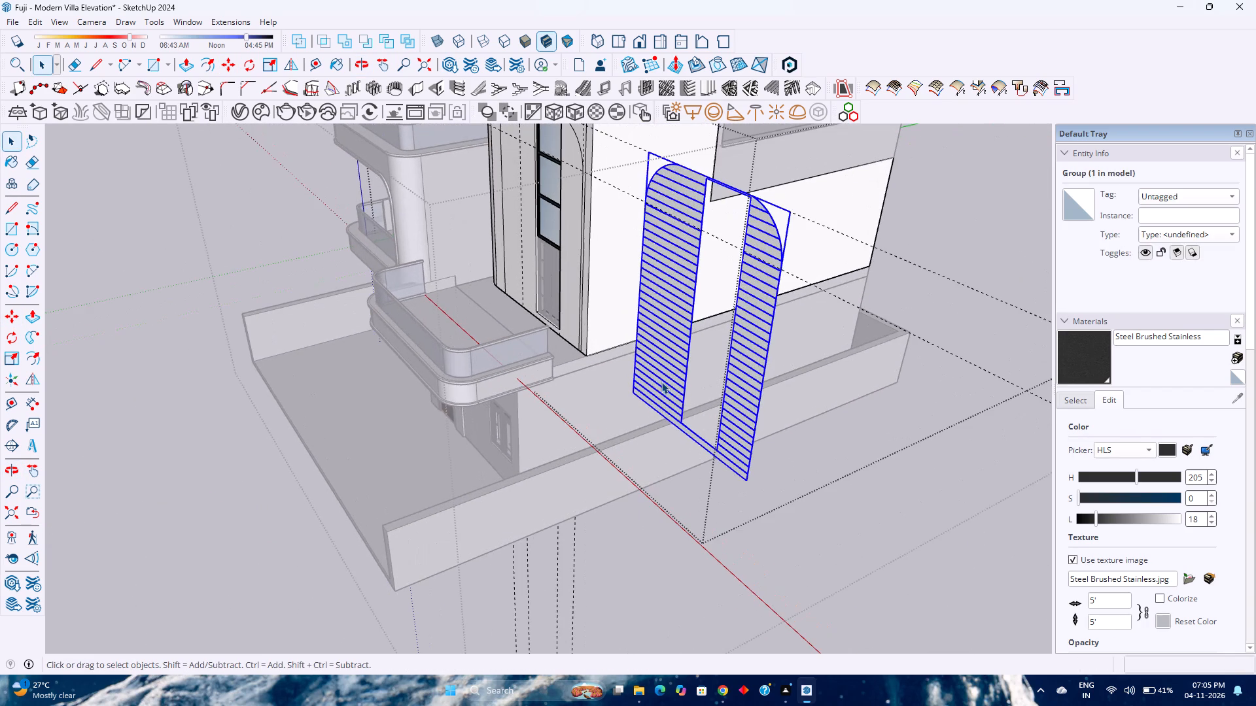
key("m")
scroll(639, 396, "up", 1)
left_click(633, 396)
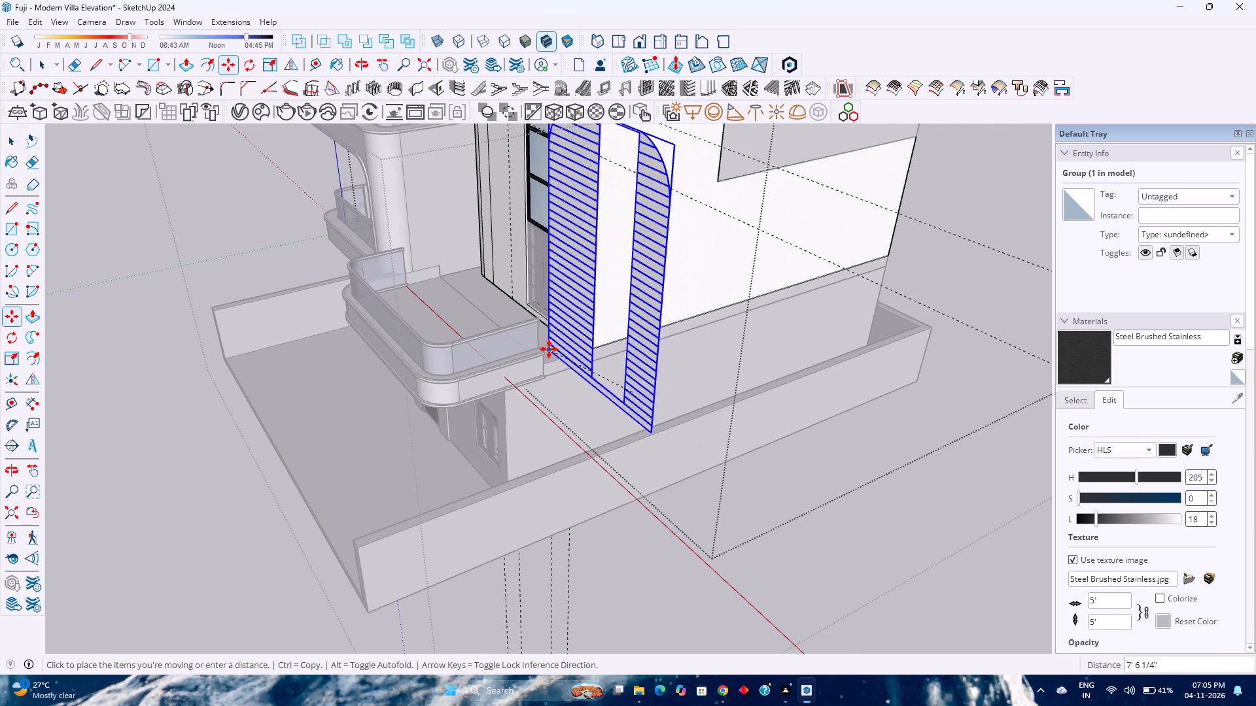
key("Left")
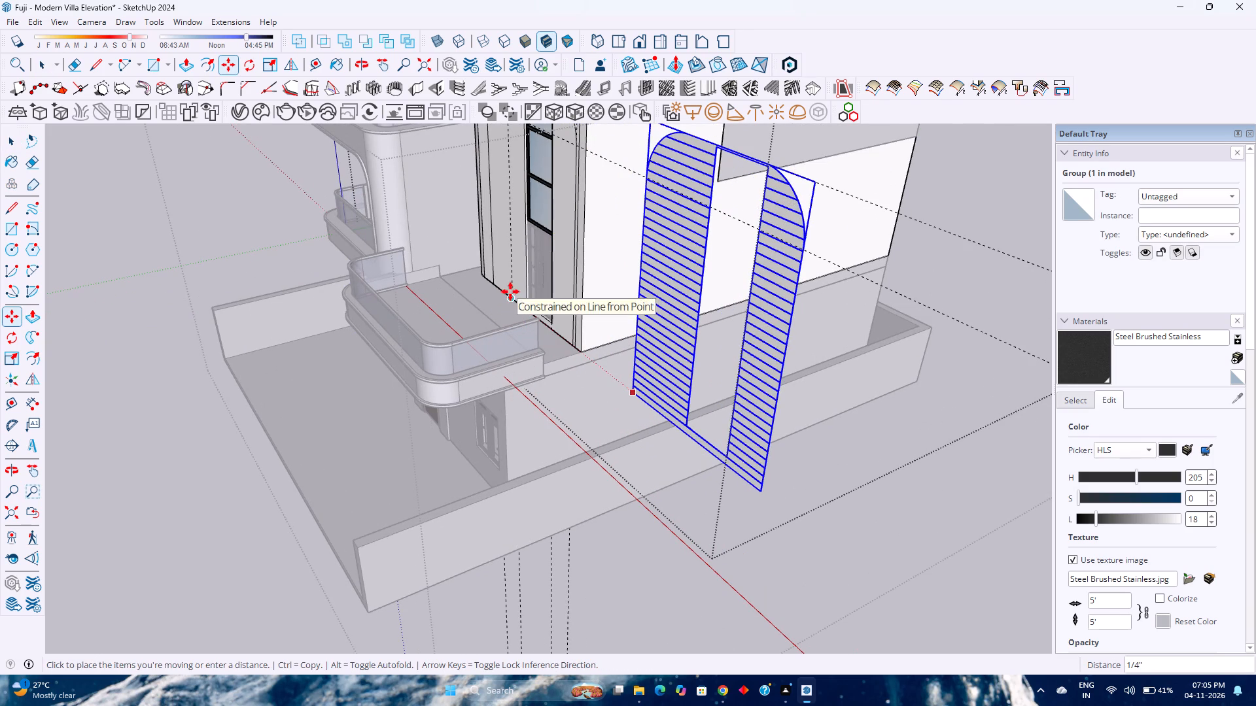
key("Up")
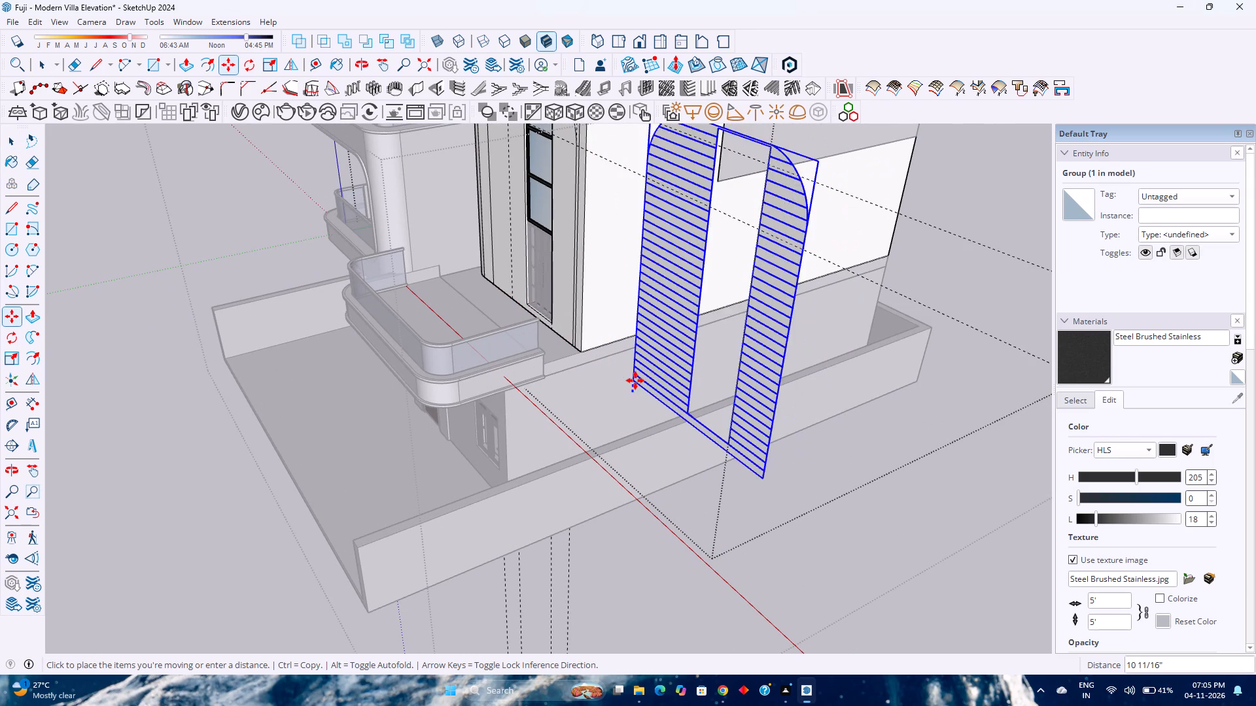
key("Right")
scroll(506, 299, "up", 3)
middle_click_drag(506, 299, 659, 325)
middle_click(659, 325)
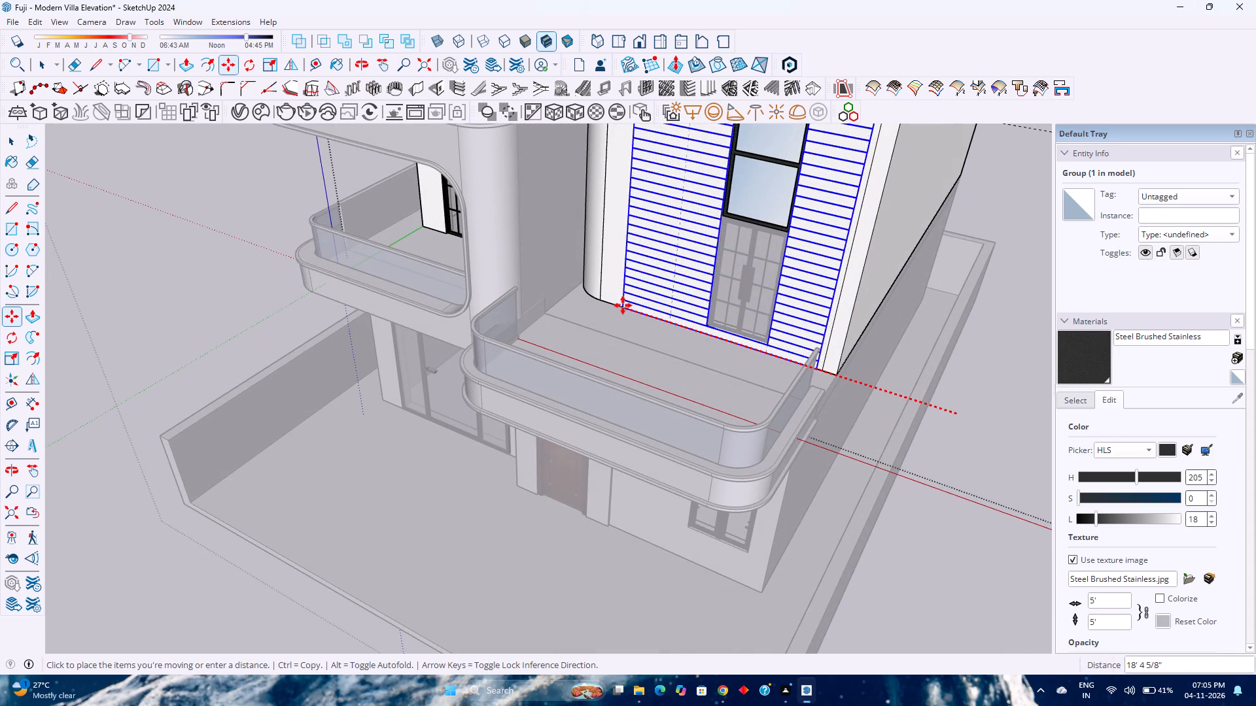
type("18'")
key("Return")
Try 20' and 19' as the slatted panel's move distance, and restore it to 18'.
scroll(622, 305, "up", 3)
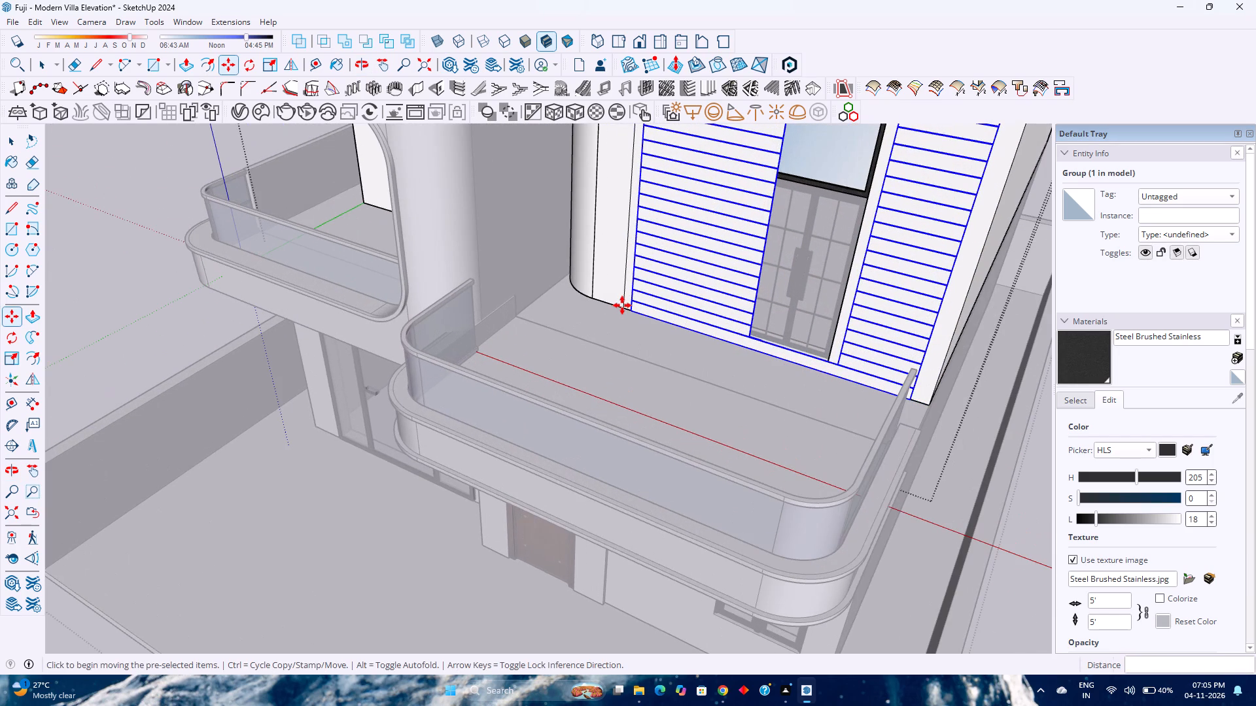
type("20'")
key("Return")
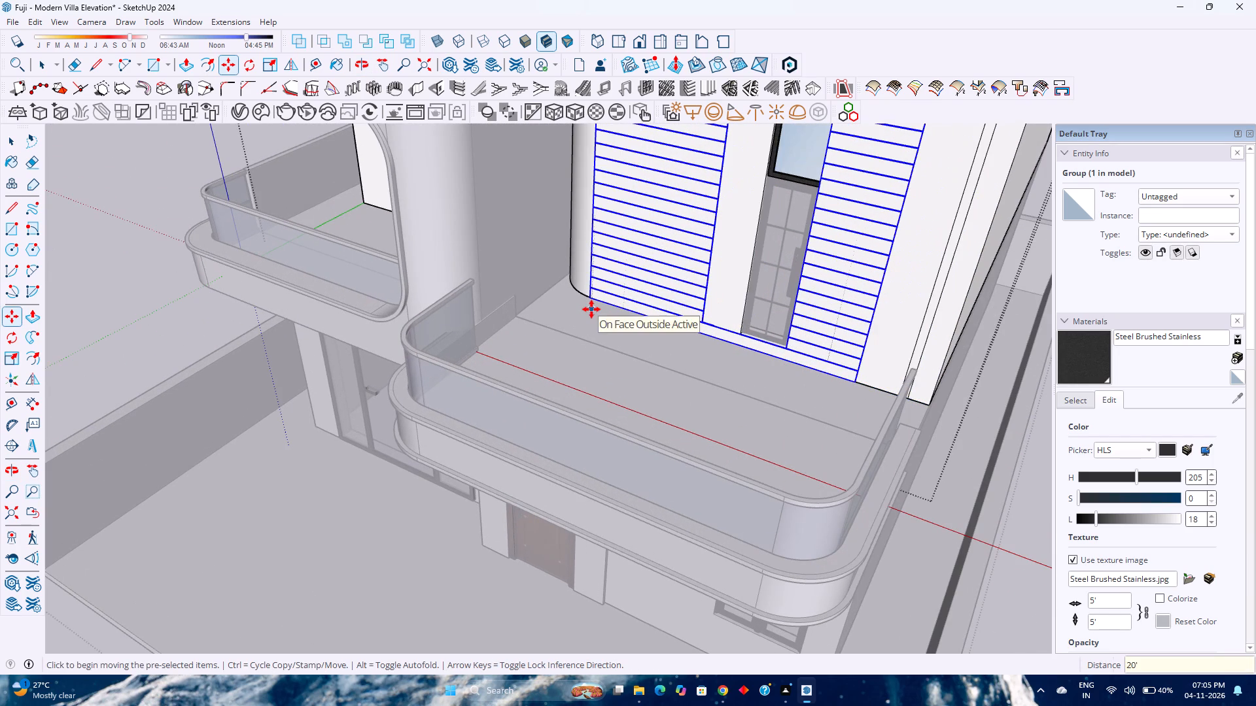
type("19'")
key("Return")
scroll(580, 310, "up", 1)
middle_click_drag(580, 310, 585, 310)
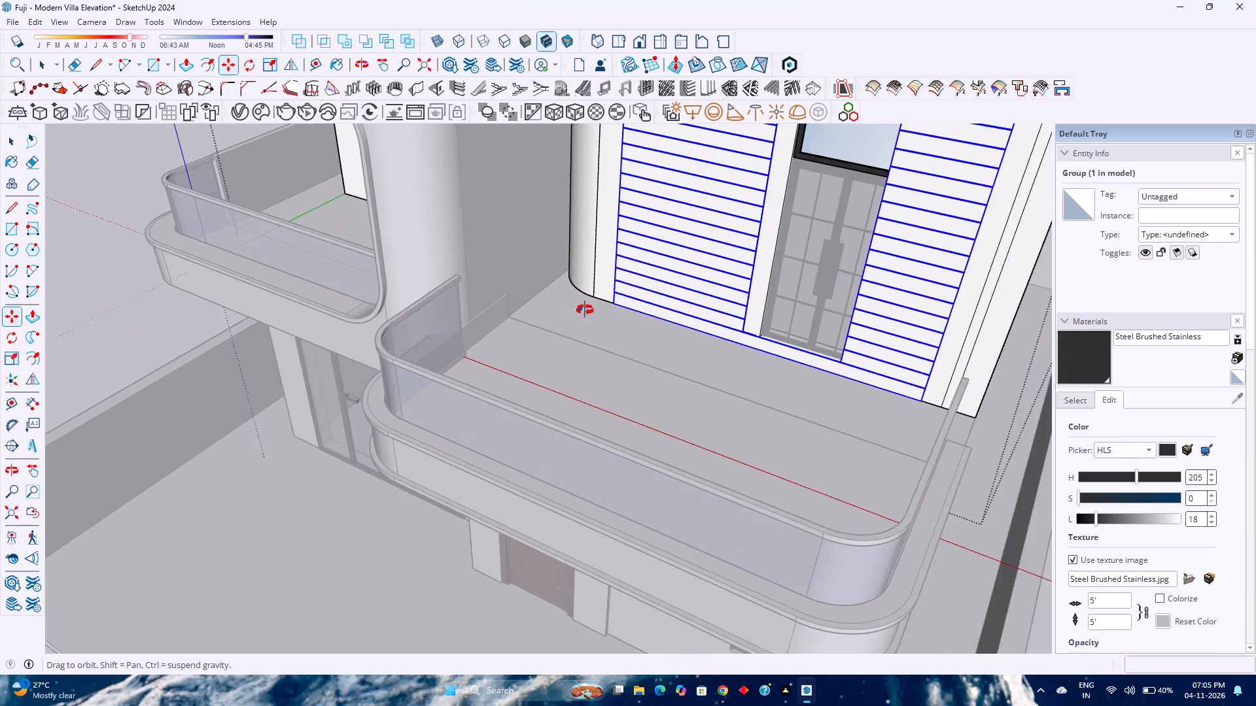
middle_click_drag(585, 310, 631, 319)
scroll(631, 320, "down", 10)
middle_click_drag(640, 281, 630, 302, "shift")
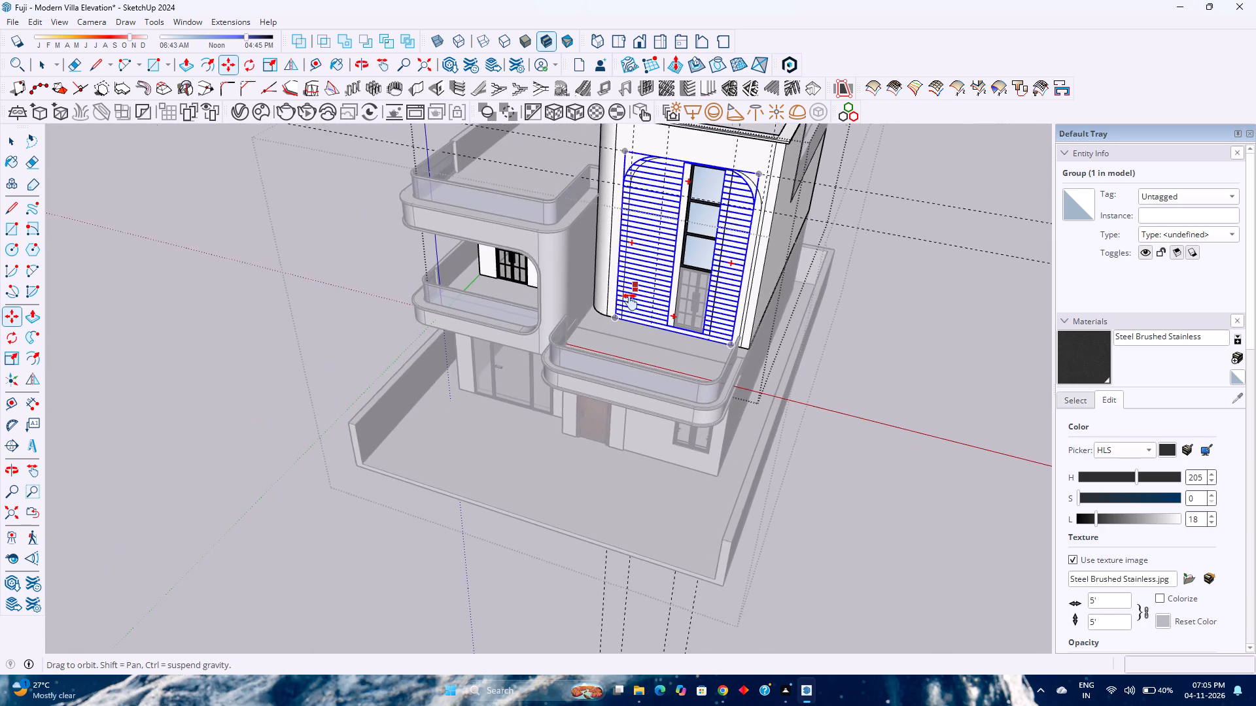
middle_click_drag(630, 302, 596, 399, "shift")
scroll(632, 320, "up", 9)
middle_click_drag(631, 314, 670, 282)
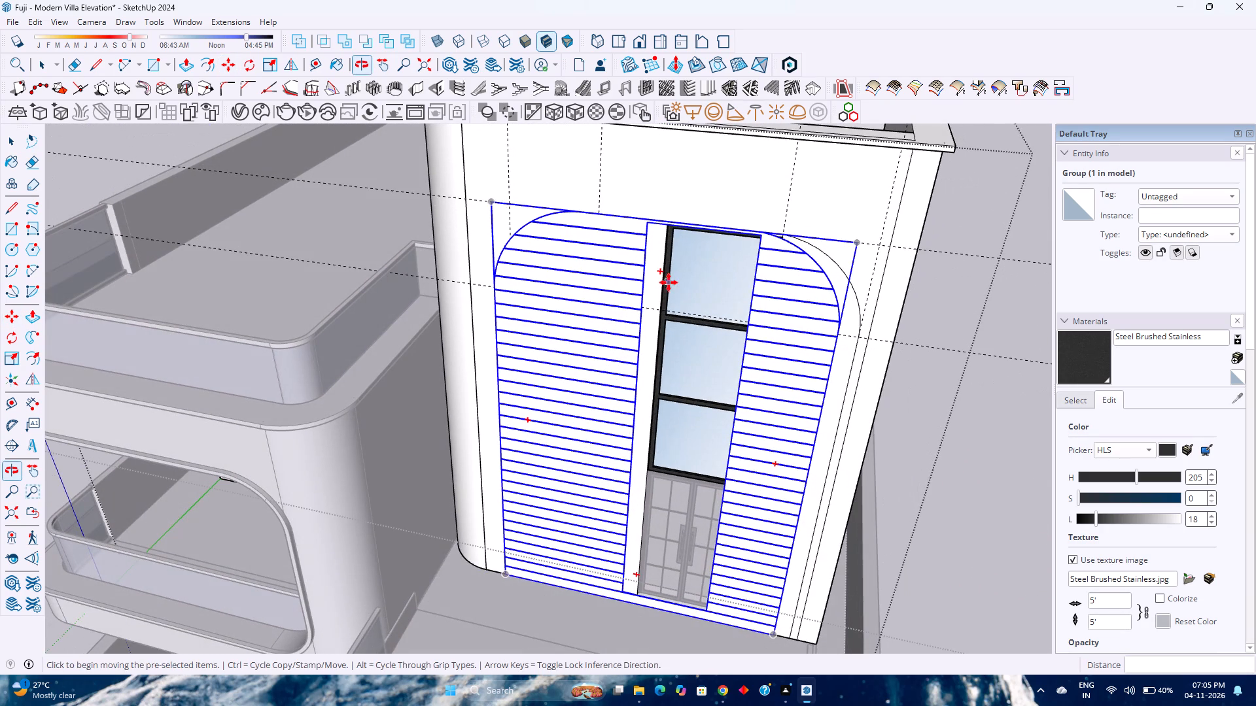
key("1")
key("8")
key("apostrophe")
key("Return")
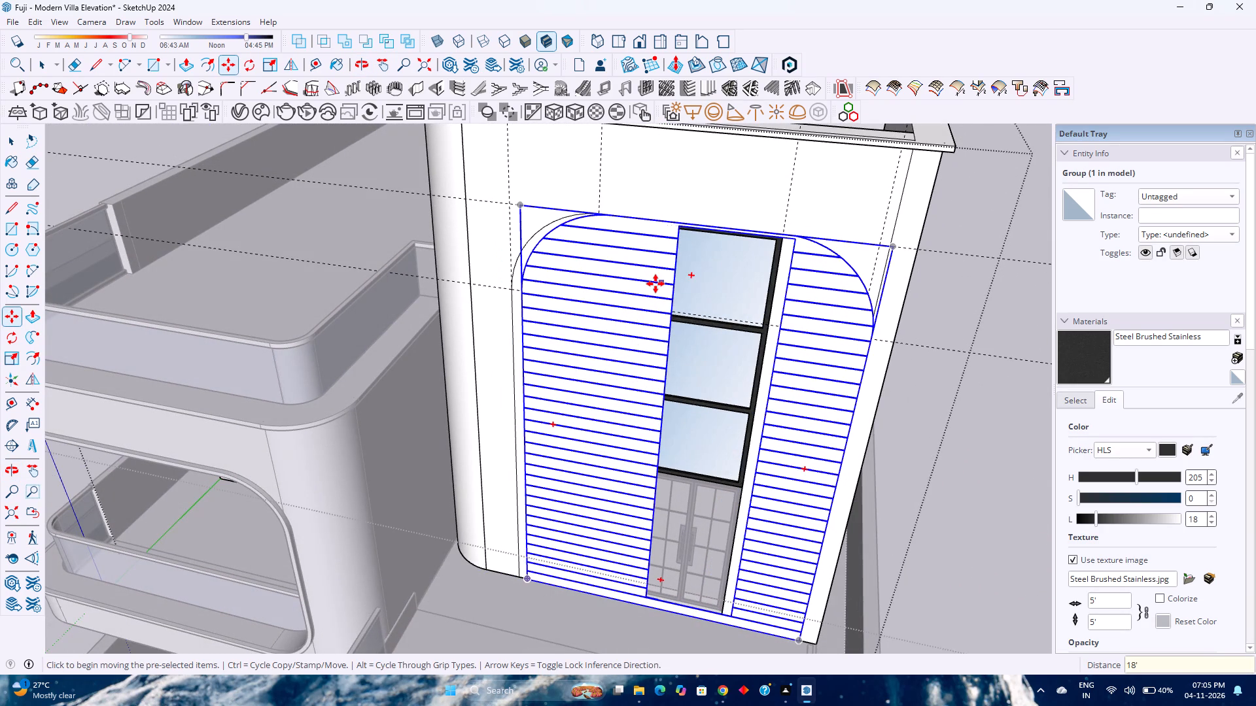
Move the slatted panel group about 4 1/2" along the red axis, snapping it to the lower corner of the arched recess's side edge.
scroll(655, 284, "up", 3)
scroll(655, 284, "down", 3)
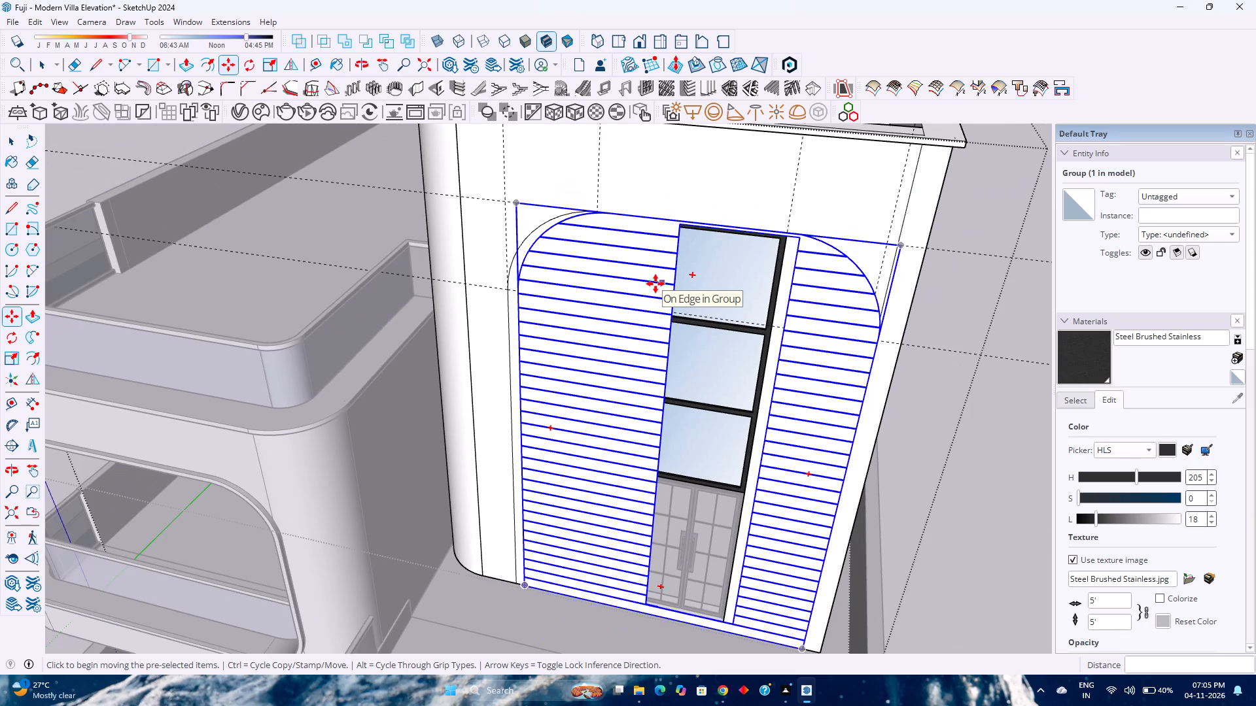
scroll(510, 590, "up", 8)
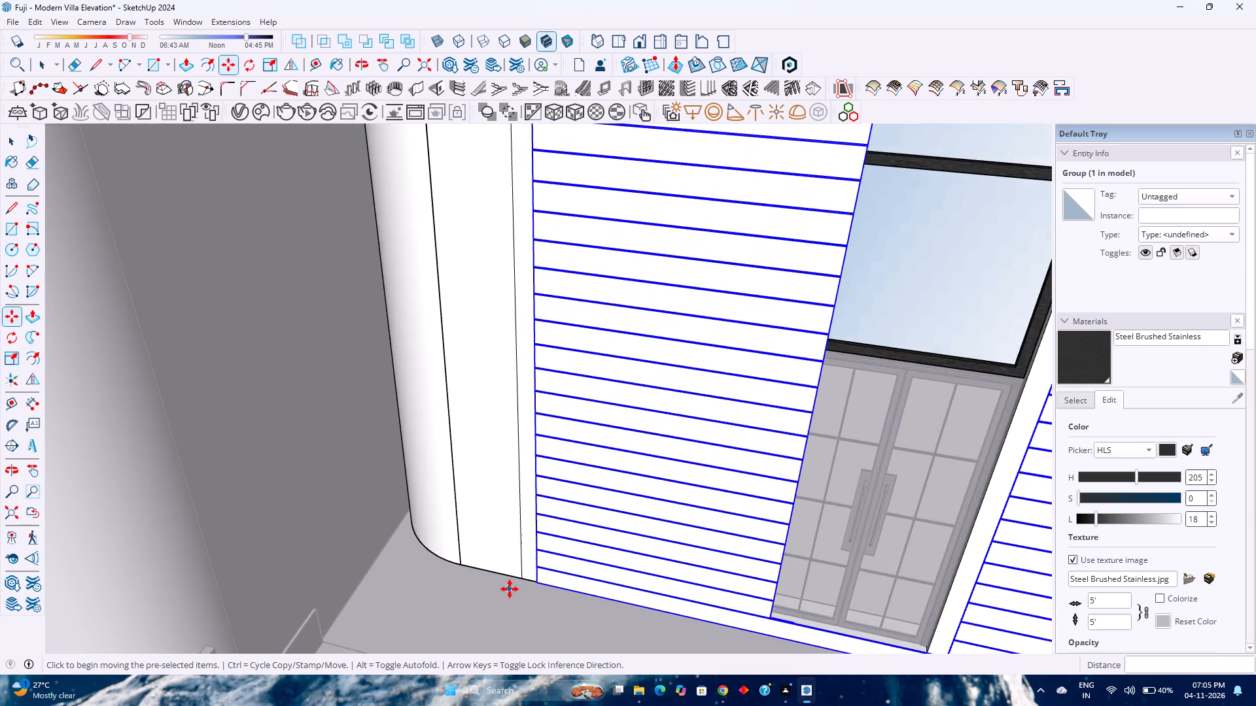
scroll(510, 589, "up", 13)
middle_click_drag(534, 584, 791, 622)
middle_click(791, 622)
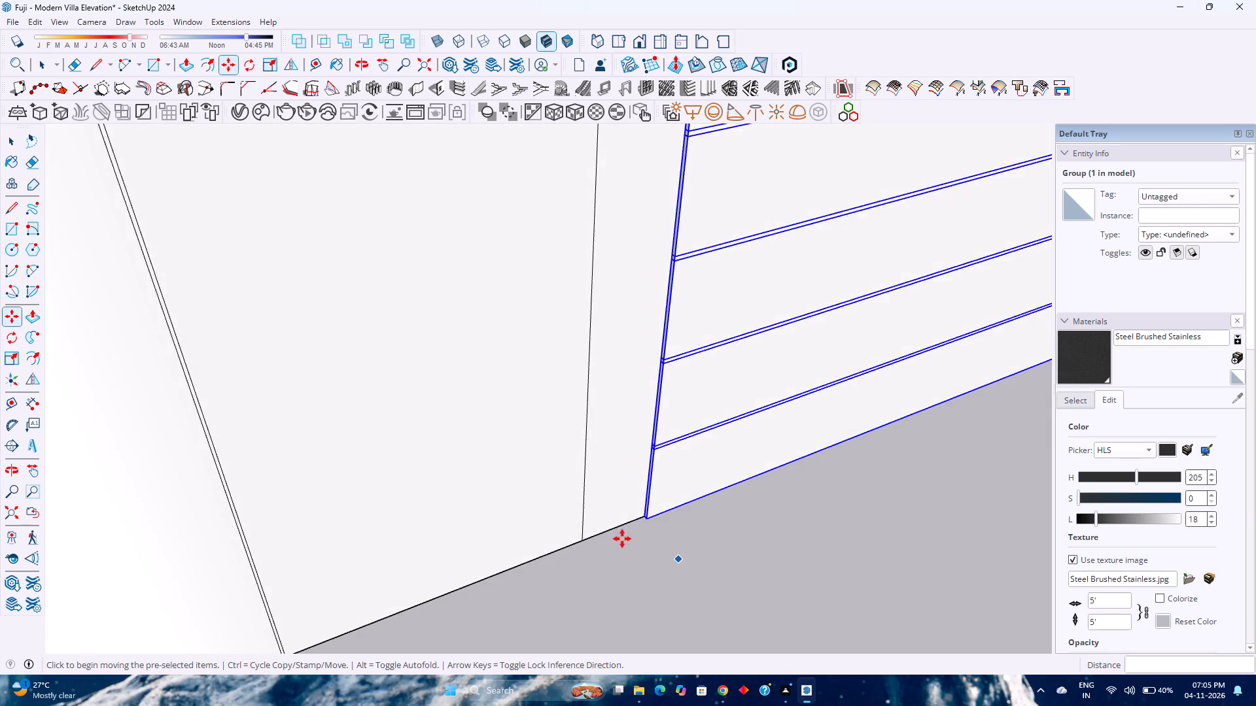
scroll(621, 537, "up", 6)
left_click(658, 501)
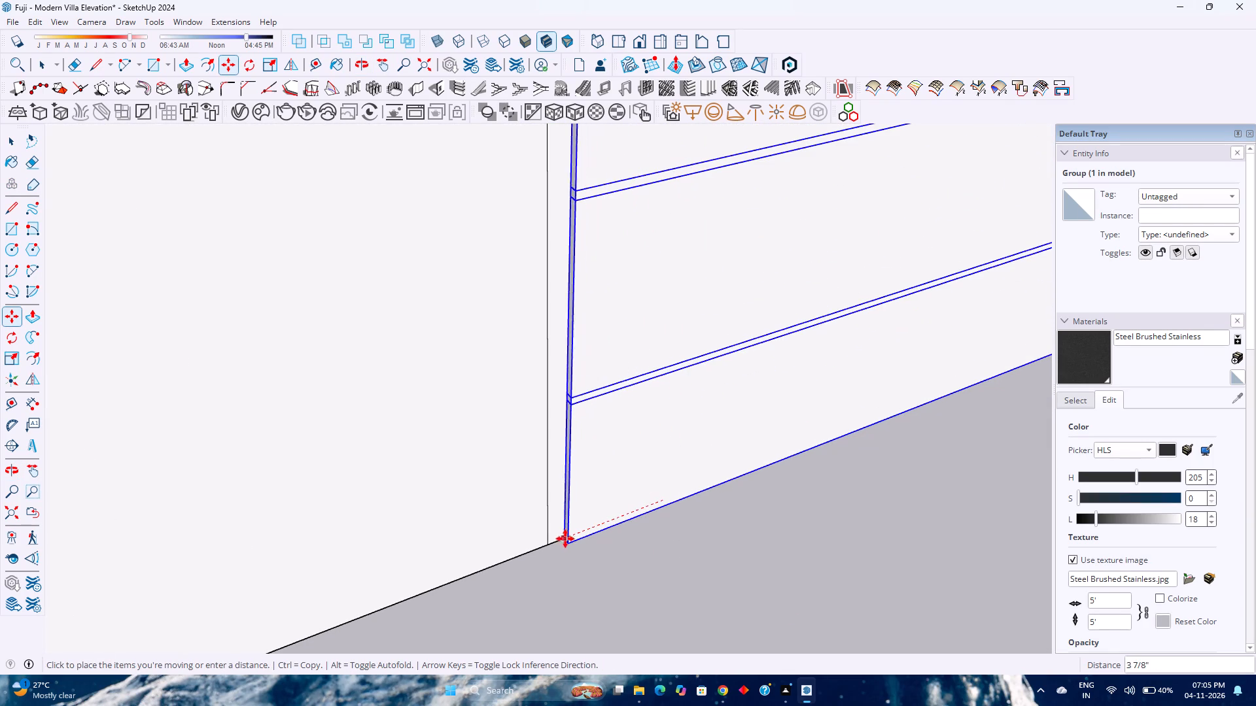
scroll(548, 543, "up", 7)
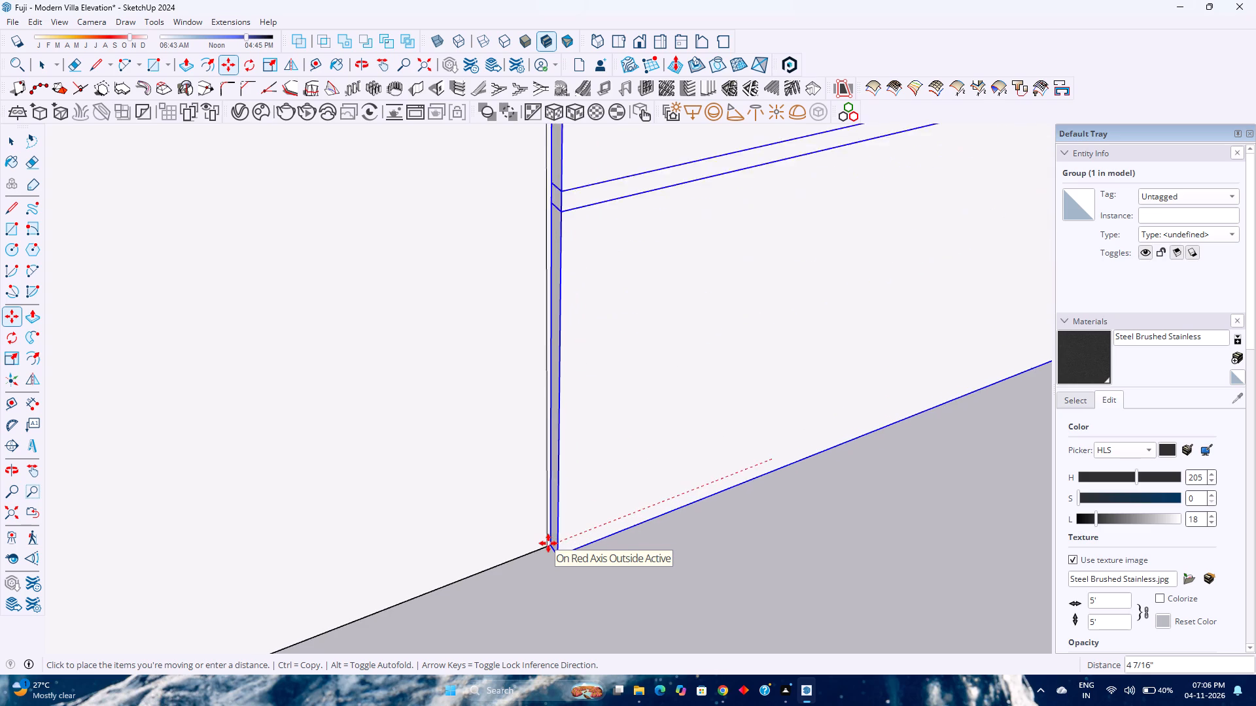
scroll(548, 543, "up", 15)
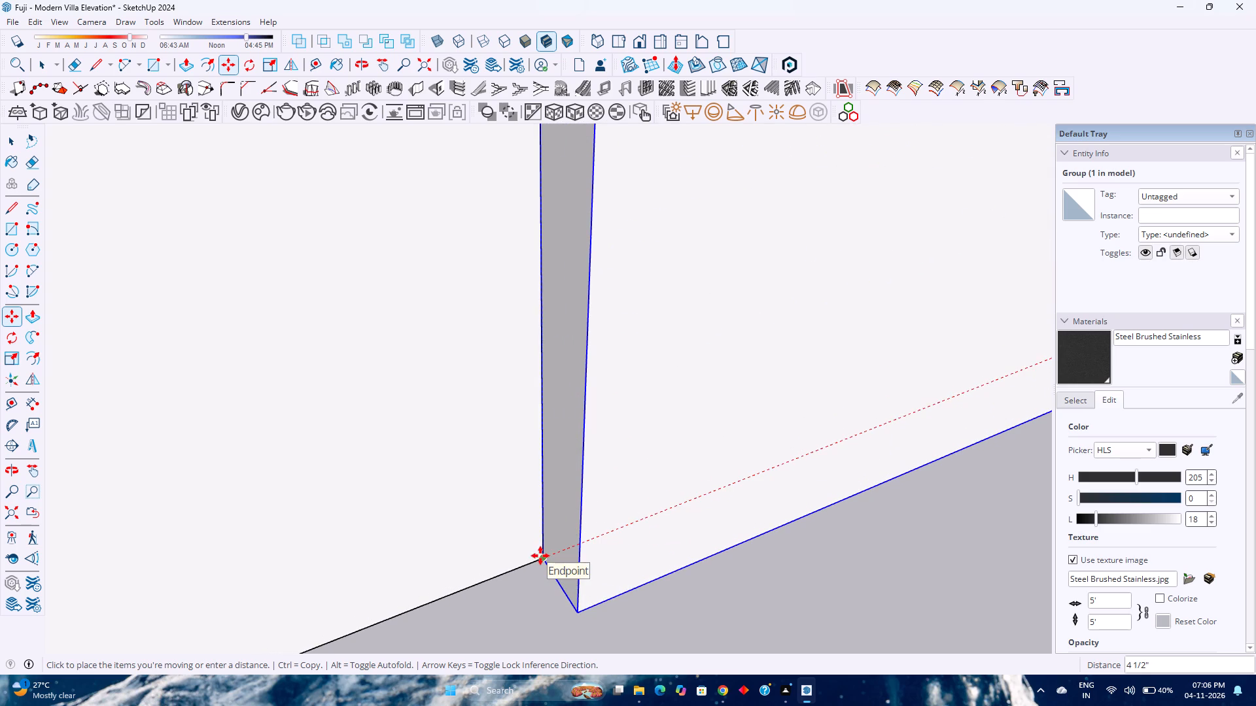
left_click(540, 556)
scroll(424, 522, "down", 19)
key("space")
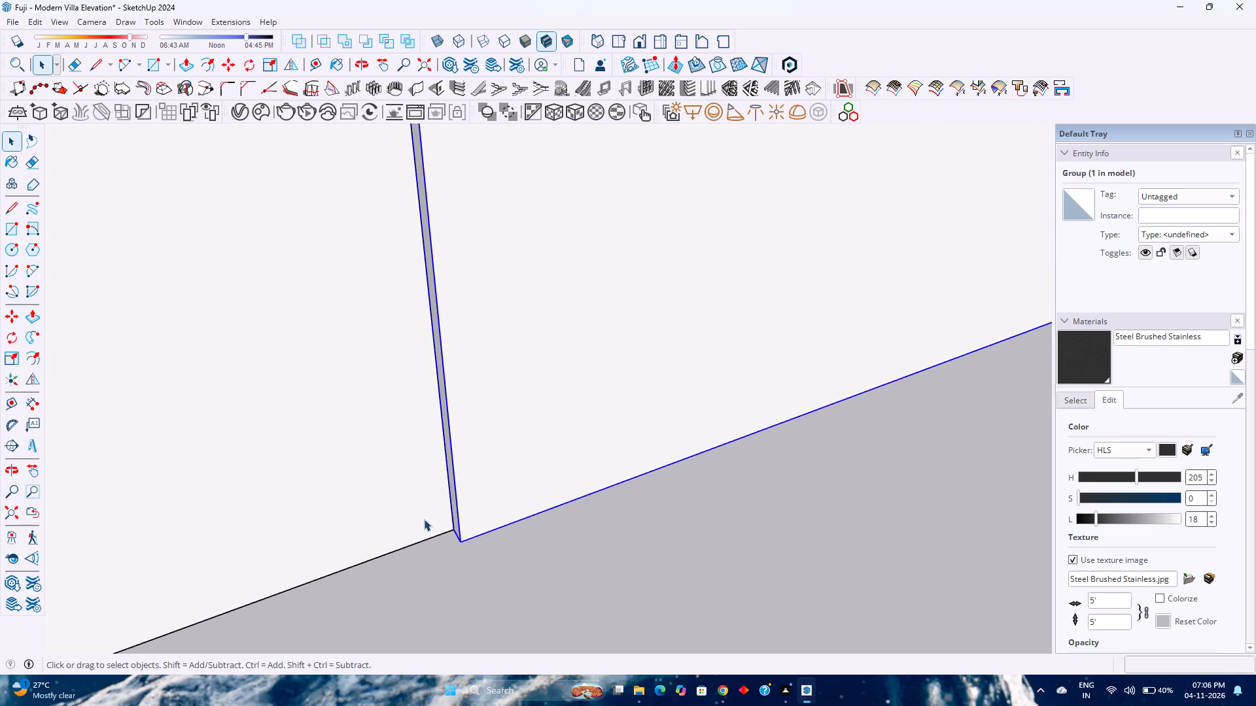
Leave the open group and delete all the guides around the tower facade.
scroll(424, 519, "down", 20)
scroll(424, 519, "down", 9)
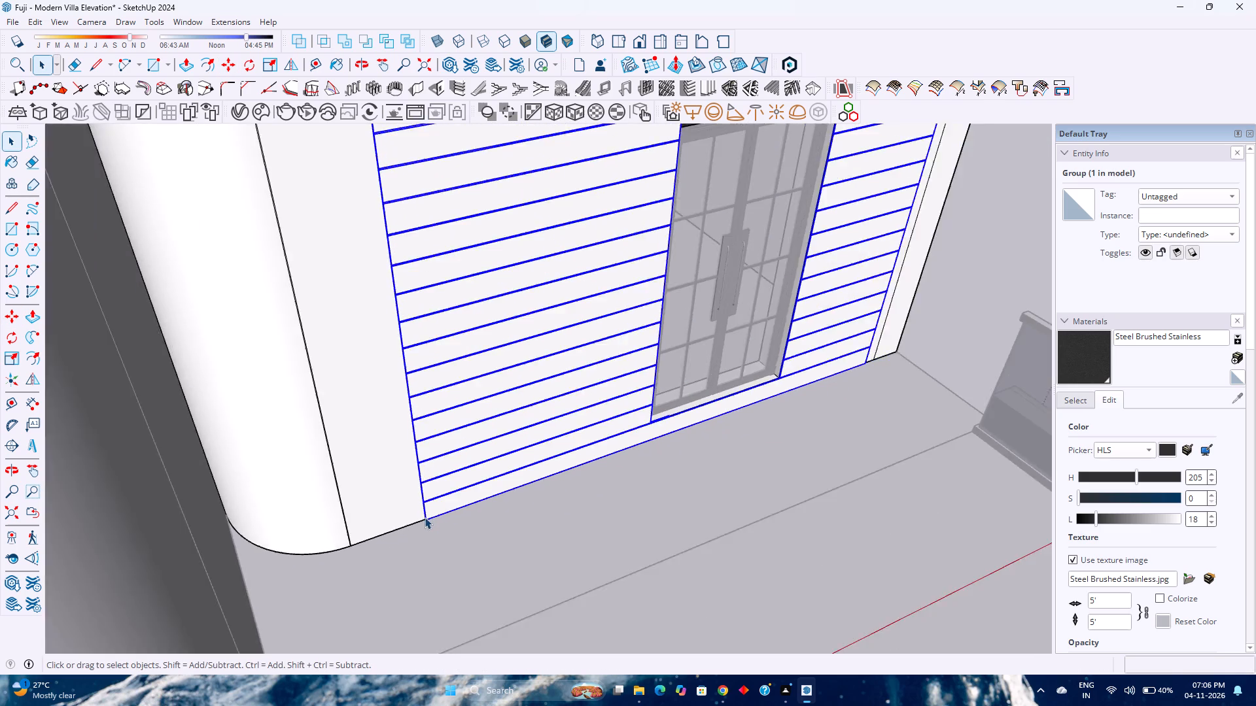
scroll(425, 517, "down", 3)
middle_click_drag(572, 499, 519, 499)
middle_click_drag(515, 499, 505, 500)
scroll(497, 497, "down", 8)
middle_click_drag(517, 480, 557, 536, "shift")
middle_click(559, 537, "shift")
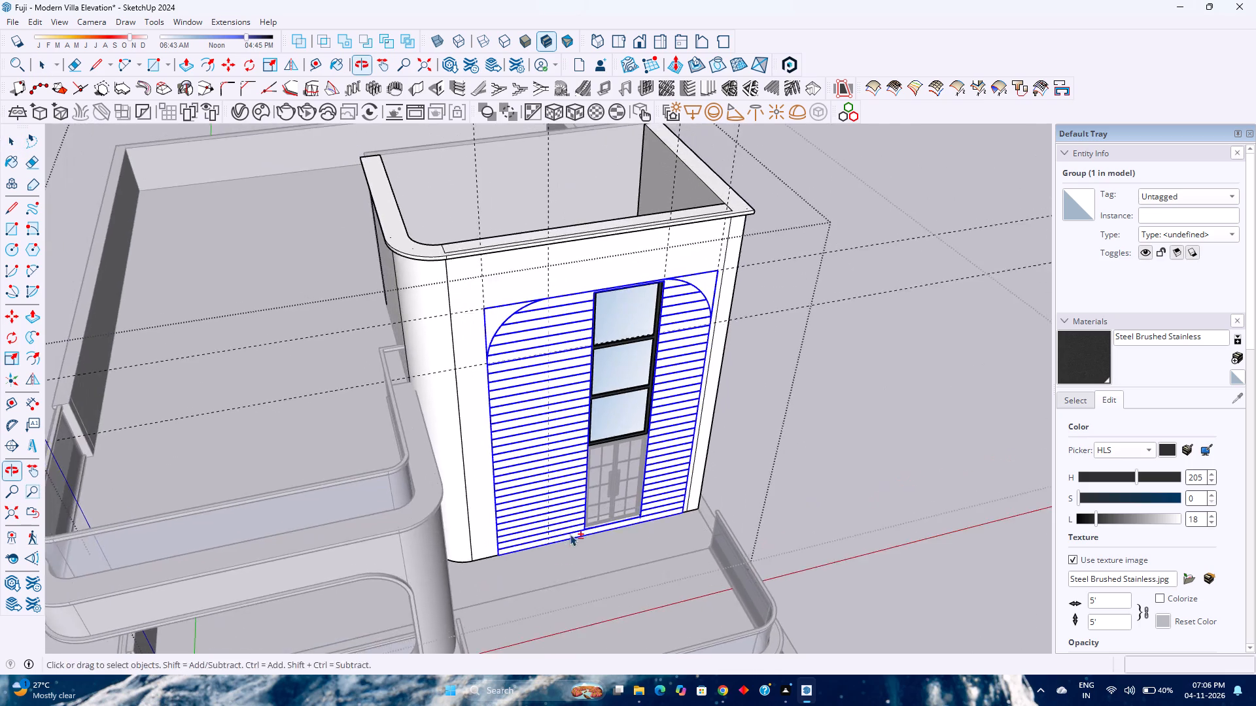
middle_click_drag(572, 528, 426, 460)
scroll(421, 450, "down", 3)
key("Escape")
scroll(332, 328, "up", 3)
middle_click_drag(332, 328, 419, 391, "shift")
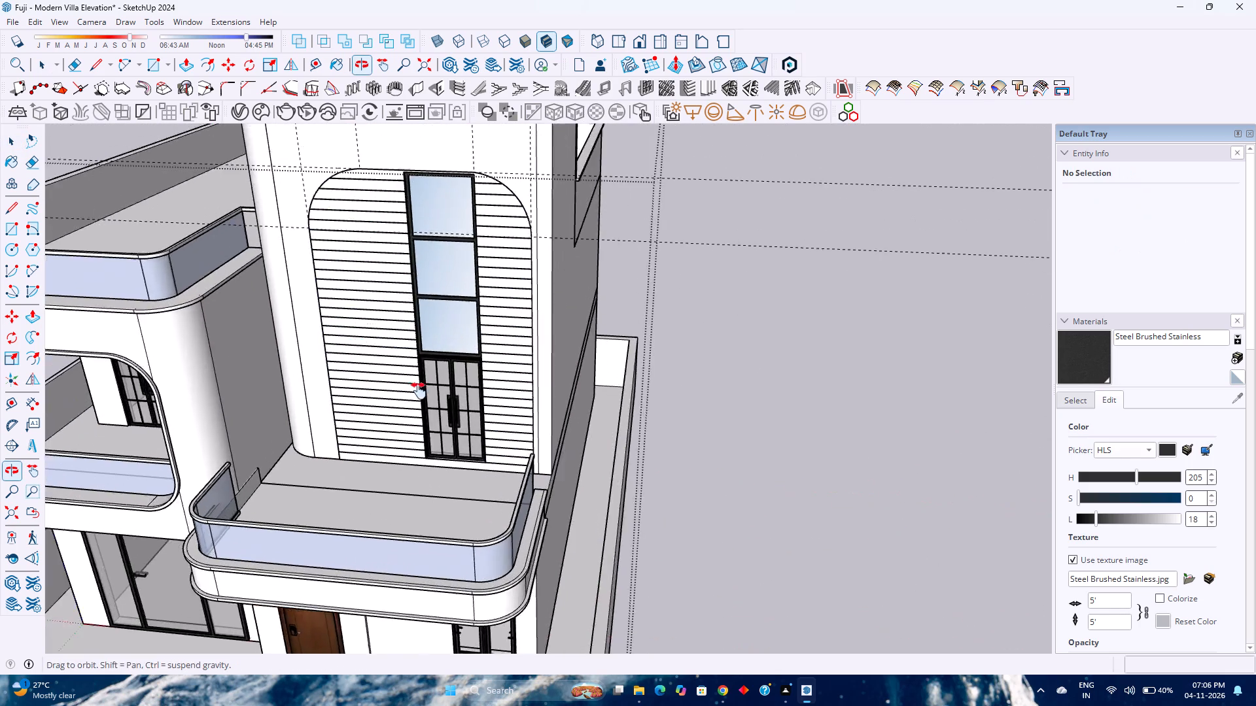
middle_click_drag(419, 391, 500, 443, "shift")
left_click(39, 27)
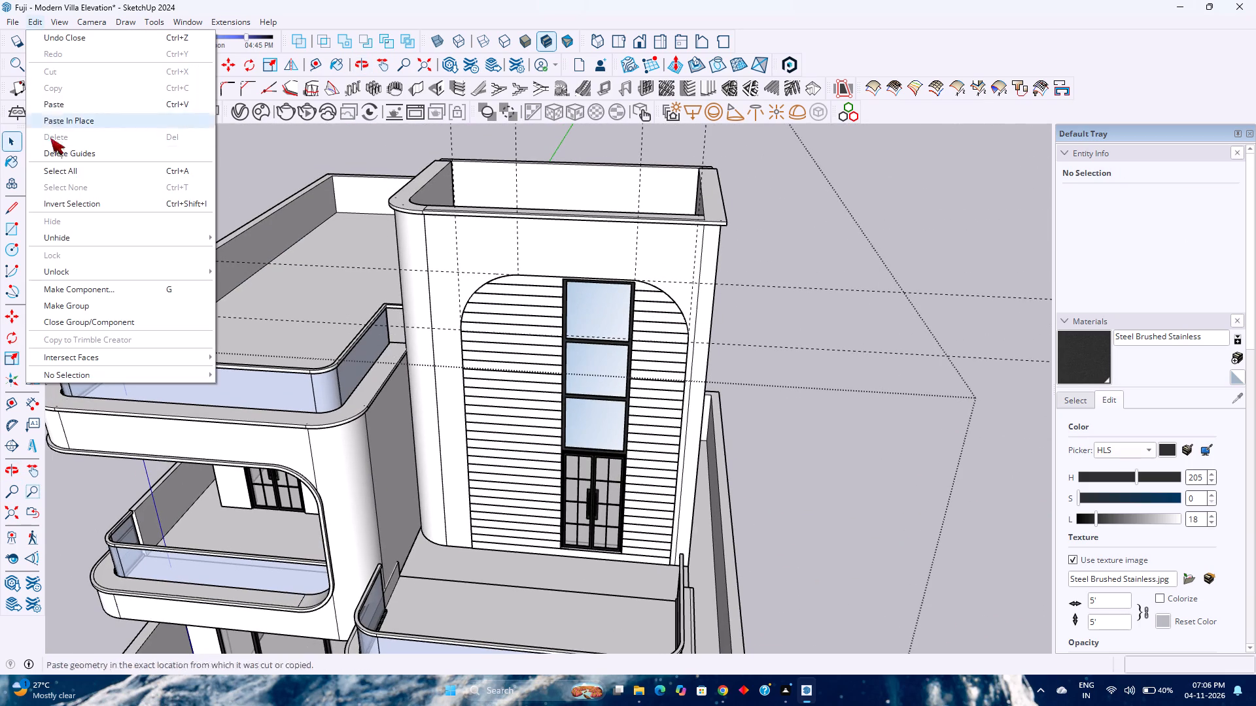
left_click(66, 152)
scroll(6, 360, "down", 5)
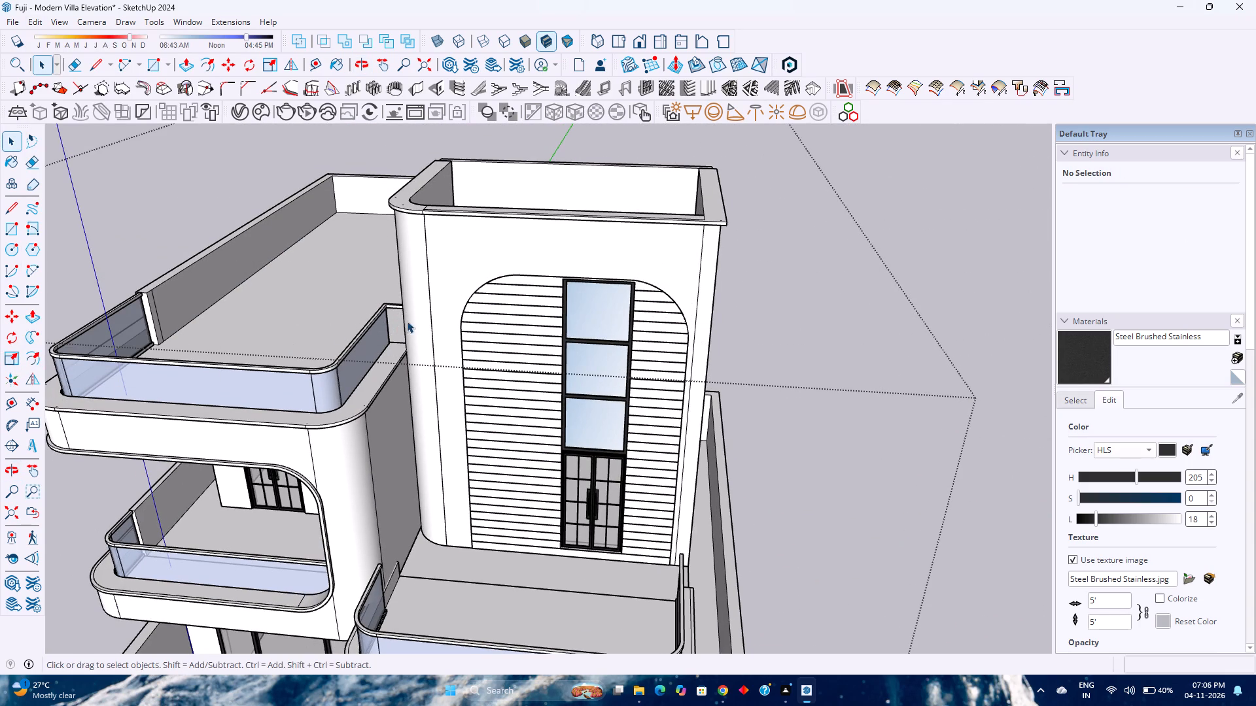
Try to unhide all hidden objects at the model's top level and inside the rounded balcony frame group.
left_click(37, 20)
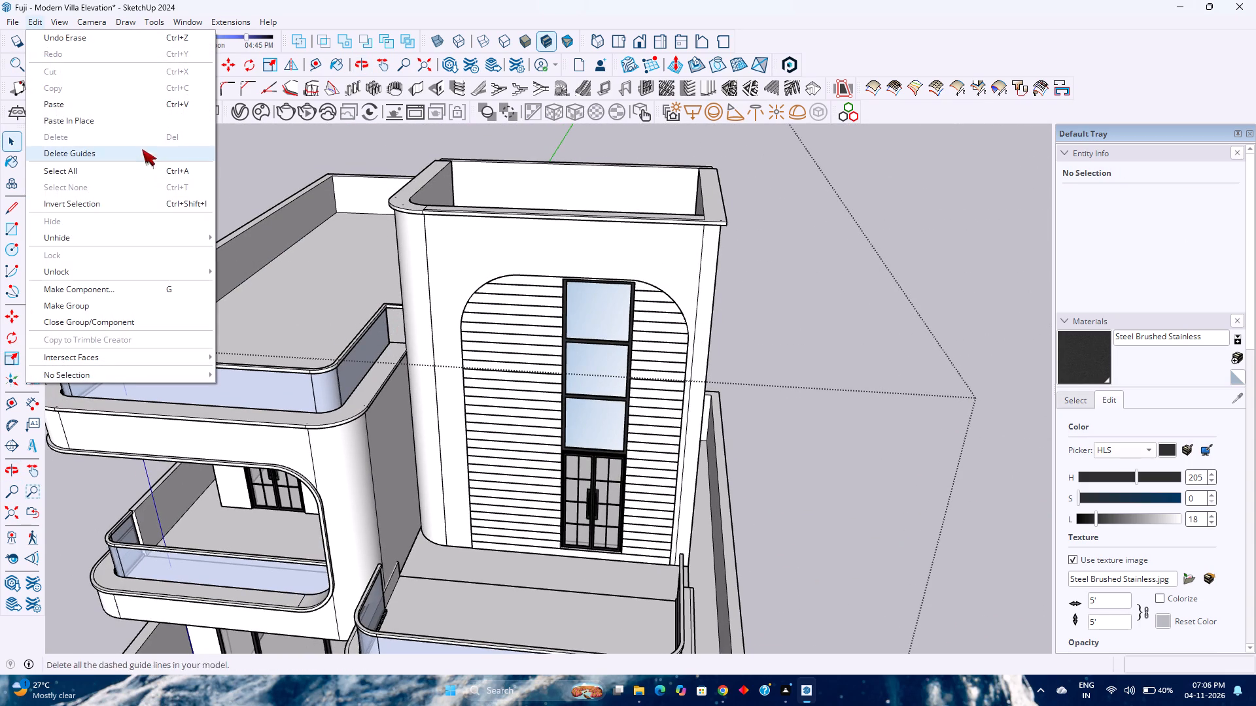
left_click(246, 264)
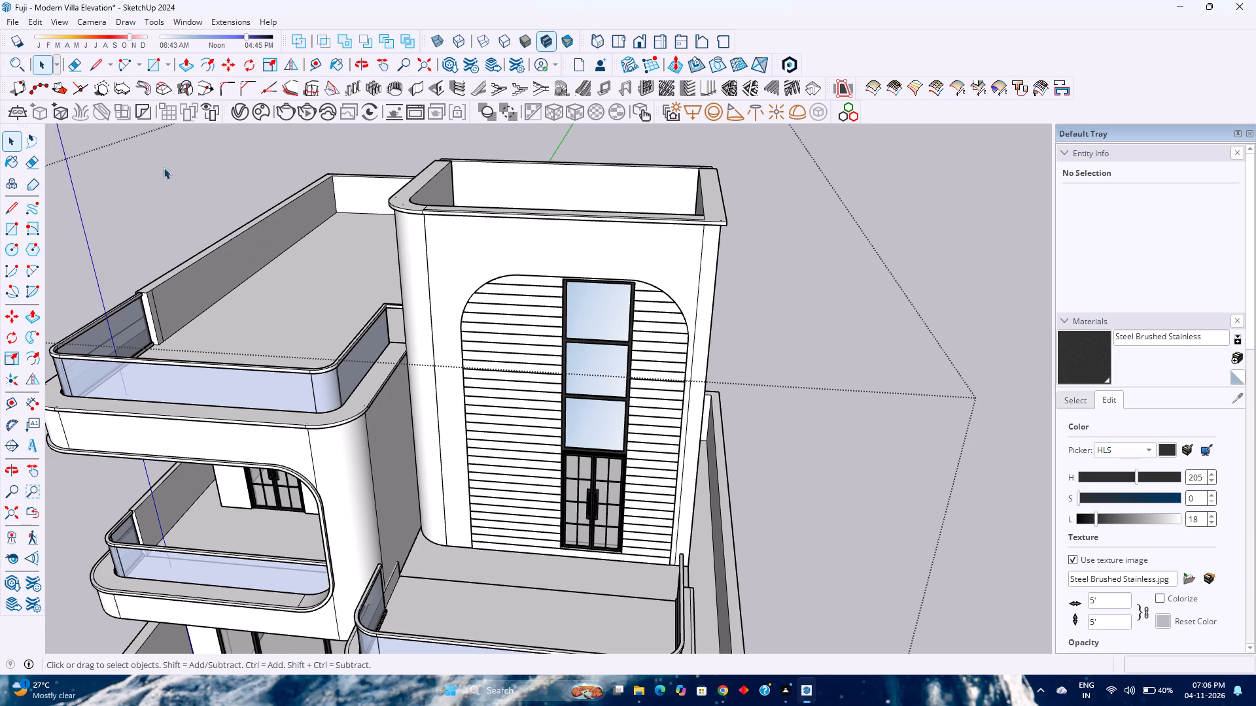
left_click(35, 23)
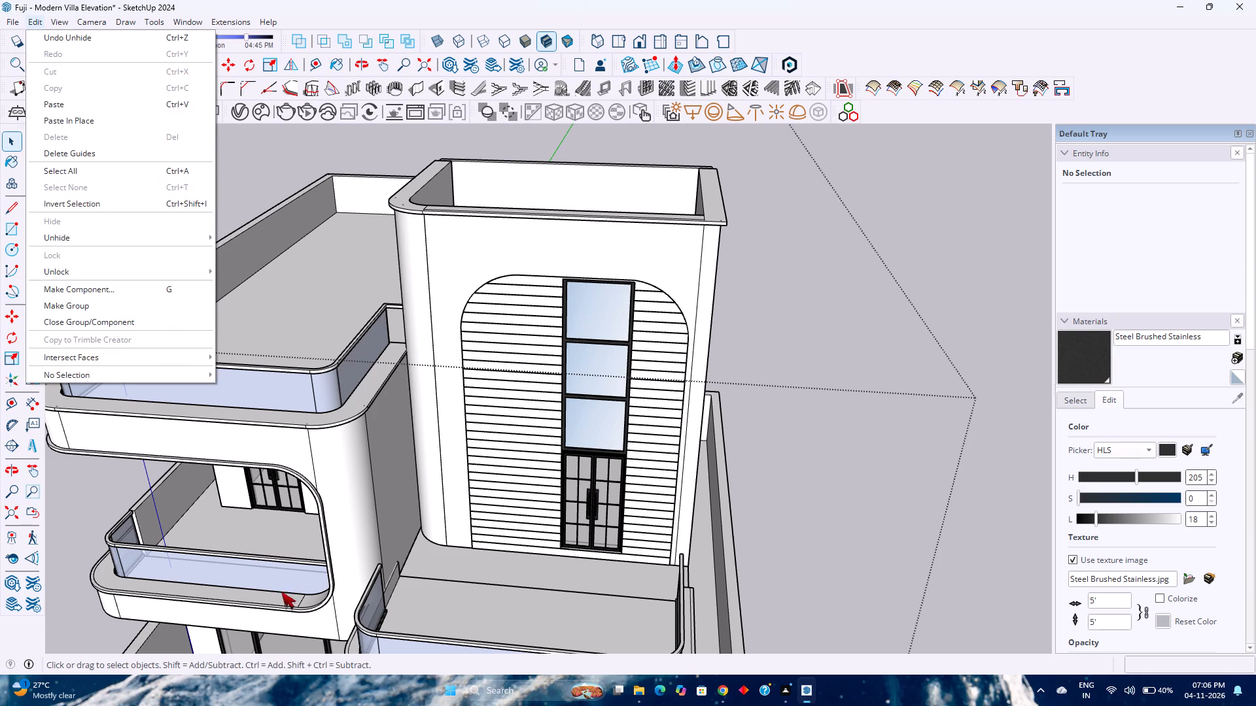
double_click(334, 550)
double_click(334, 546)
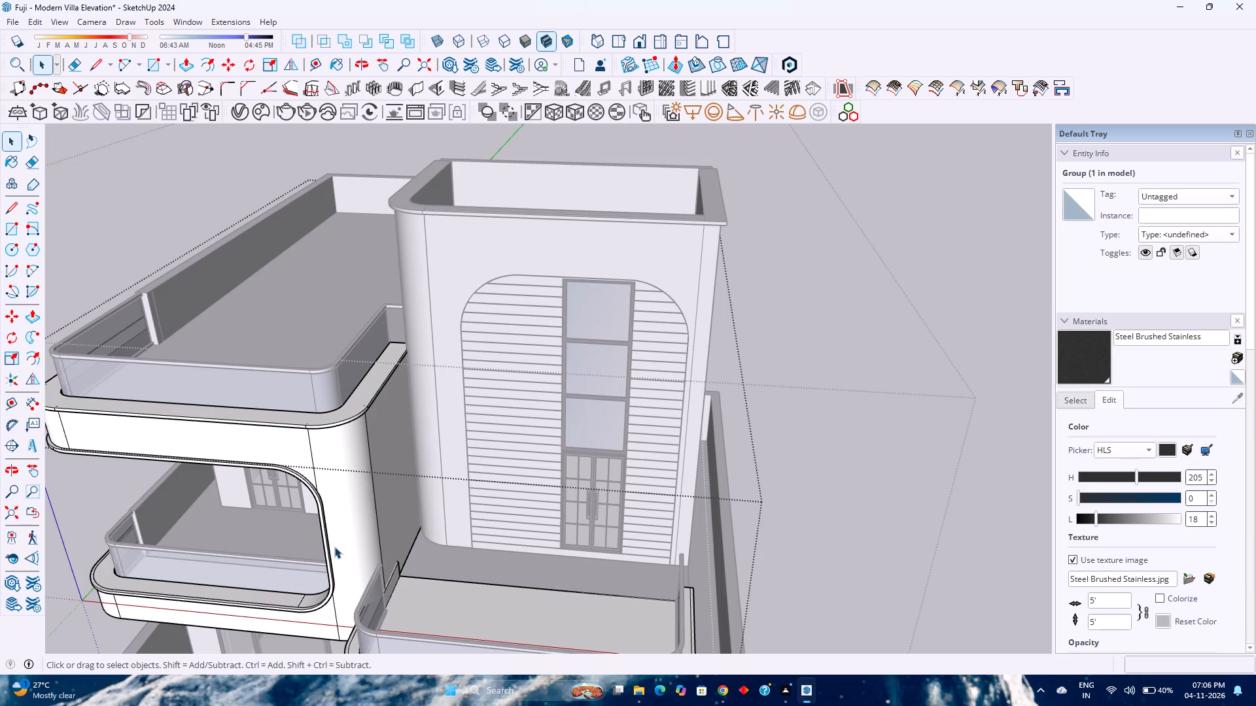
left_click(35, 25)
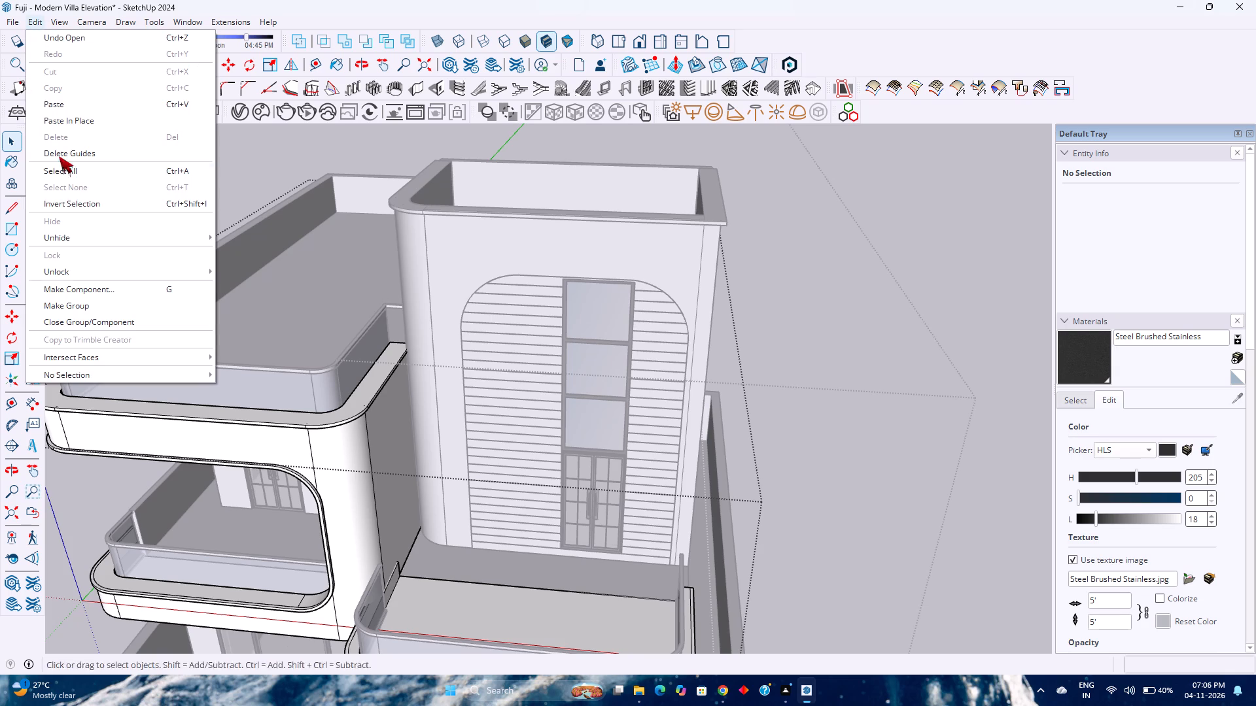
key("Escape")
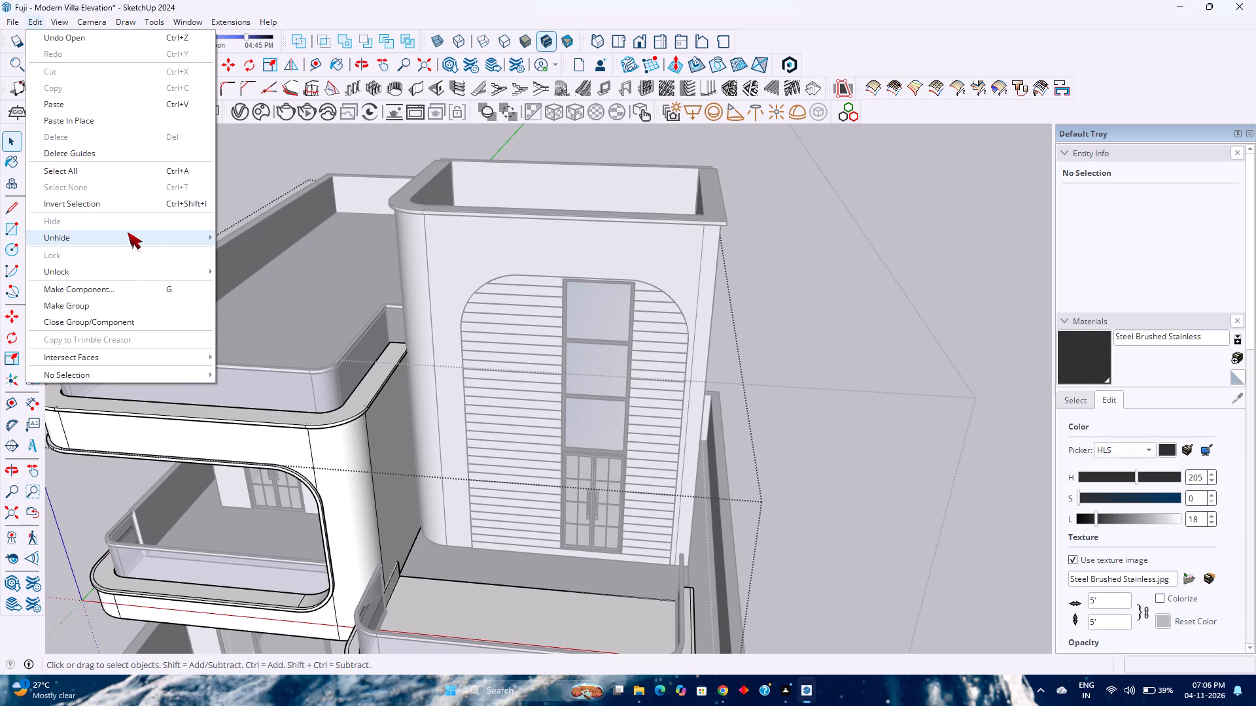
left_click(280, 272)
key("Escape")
Open the tower wall group, unhide all its hidden objects to restore the projecting arched frame, and leave the group.
left_click(406, 253)
left_click(421, 253)
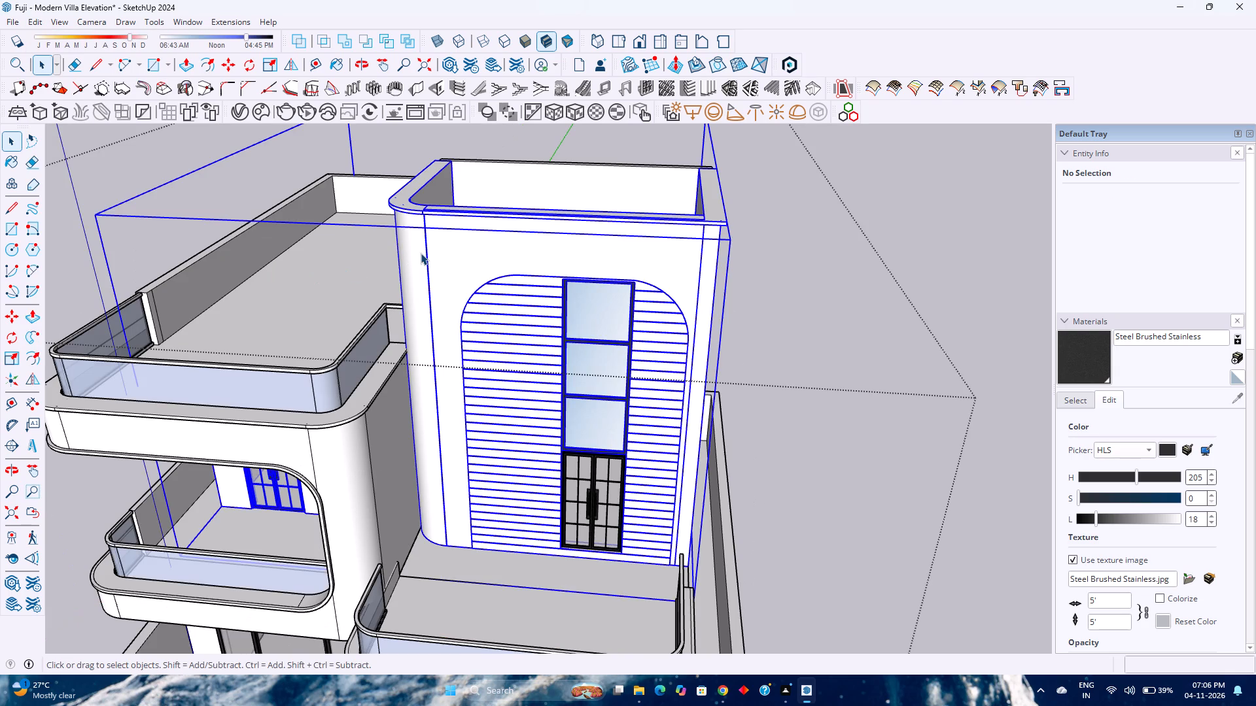
left_click(421, 253)
left_click(15, 20)
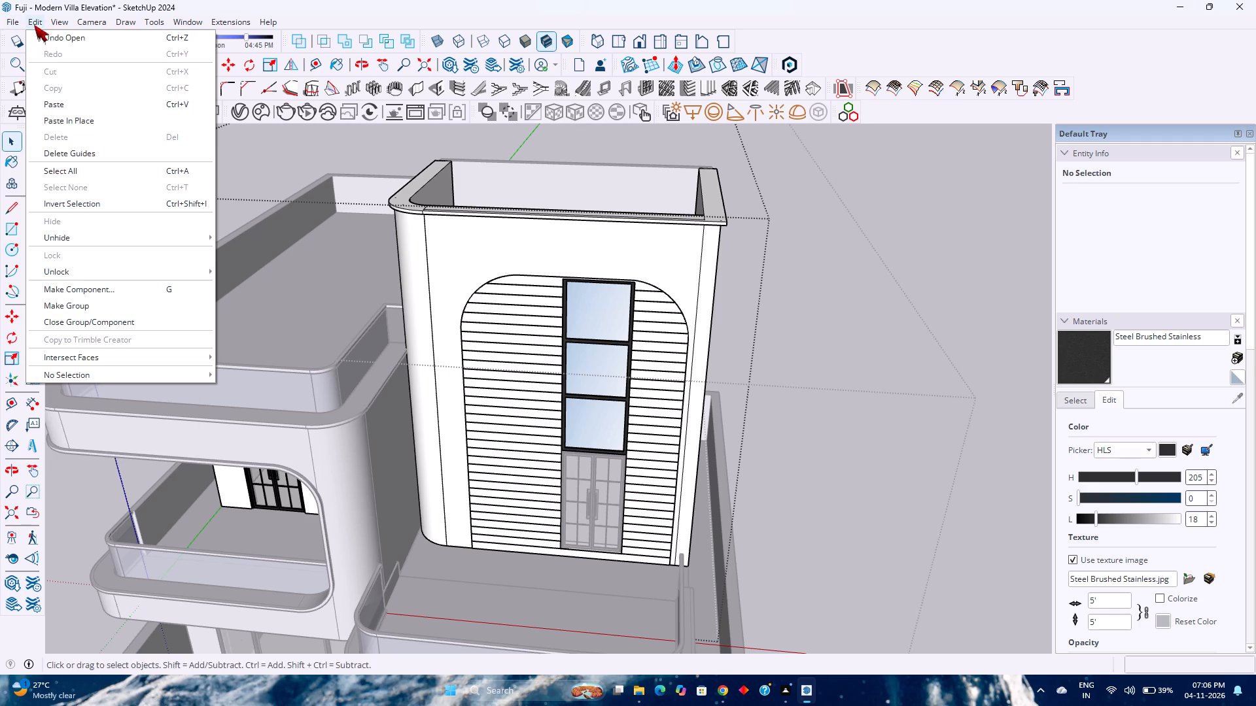
left_click(241, 267)
key("Escape")
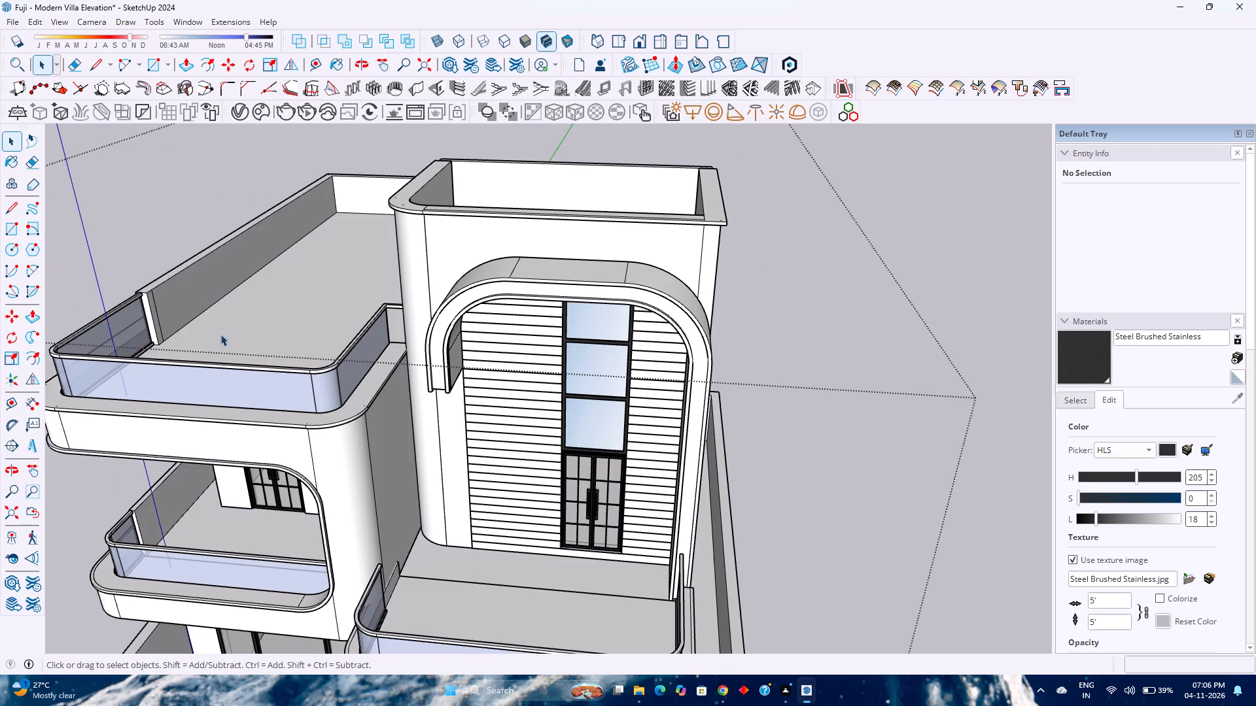
Save the villa model with the full front elevation in view and nothing selected.
scroll(359, 374, "down", 5)
left_click(671, 429)
middle_click_drag(631, 392, 656, 334)
middle_click(657, 332)
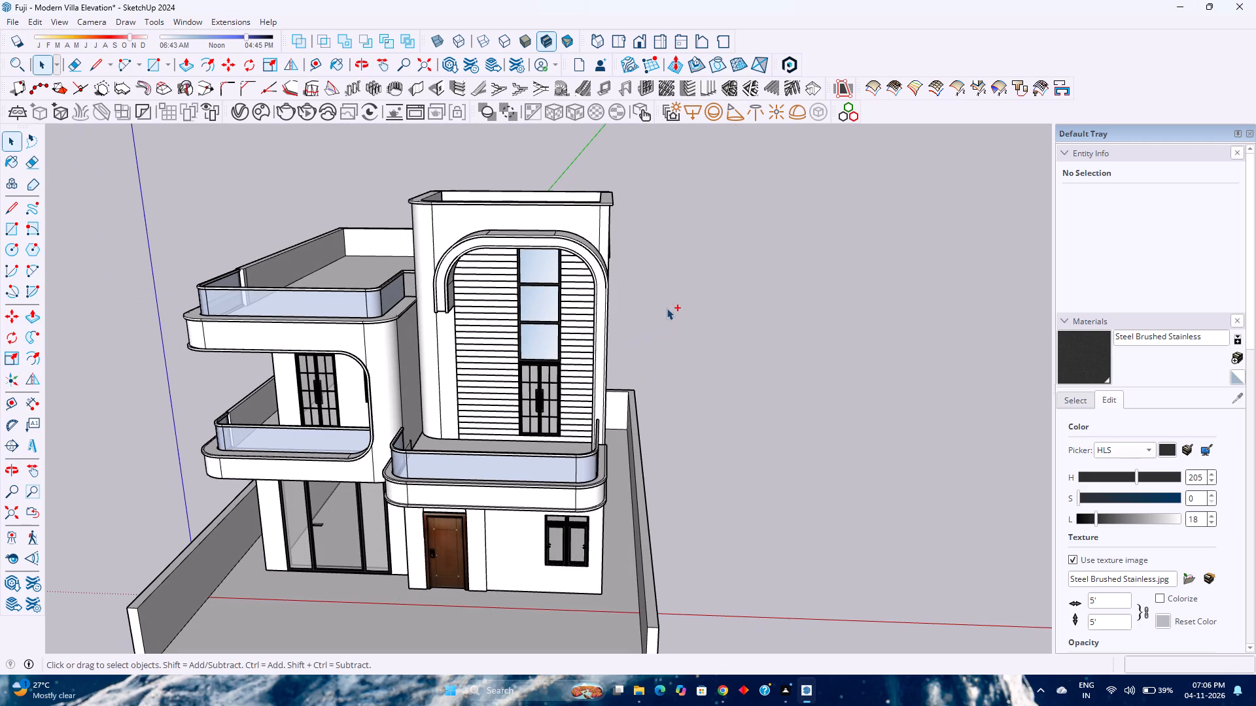
key("ctrl+s")
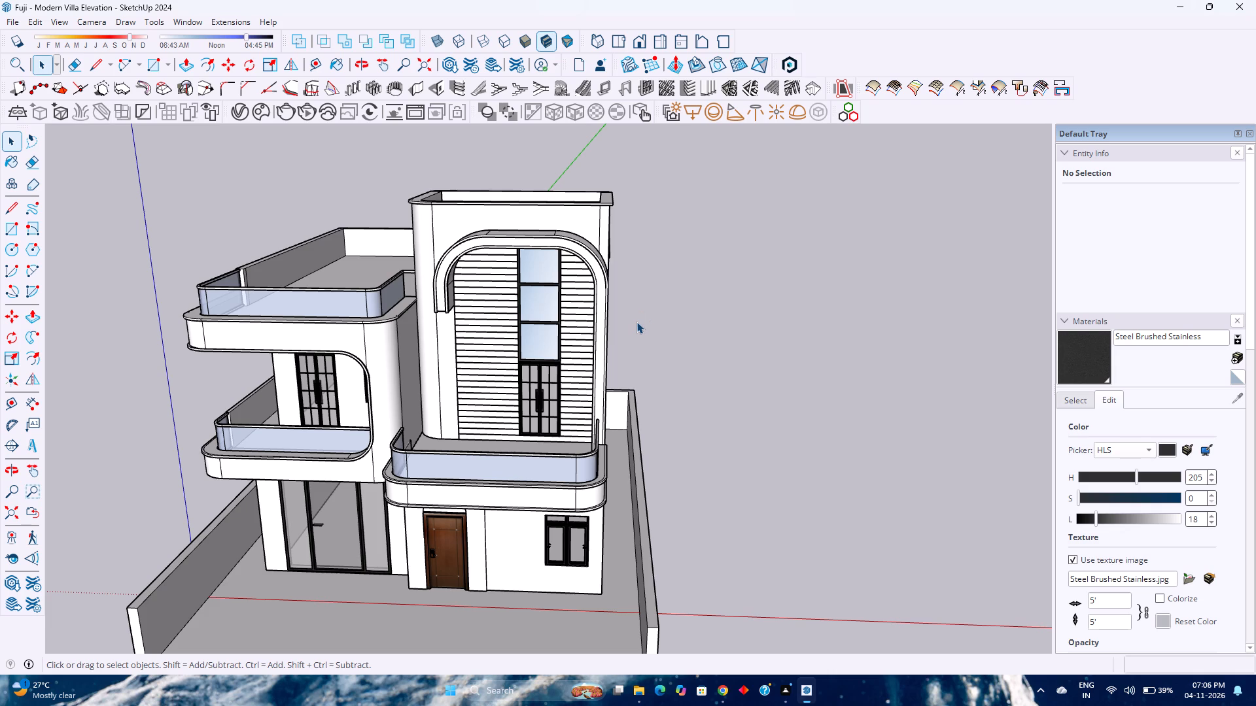